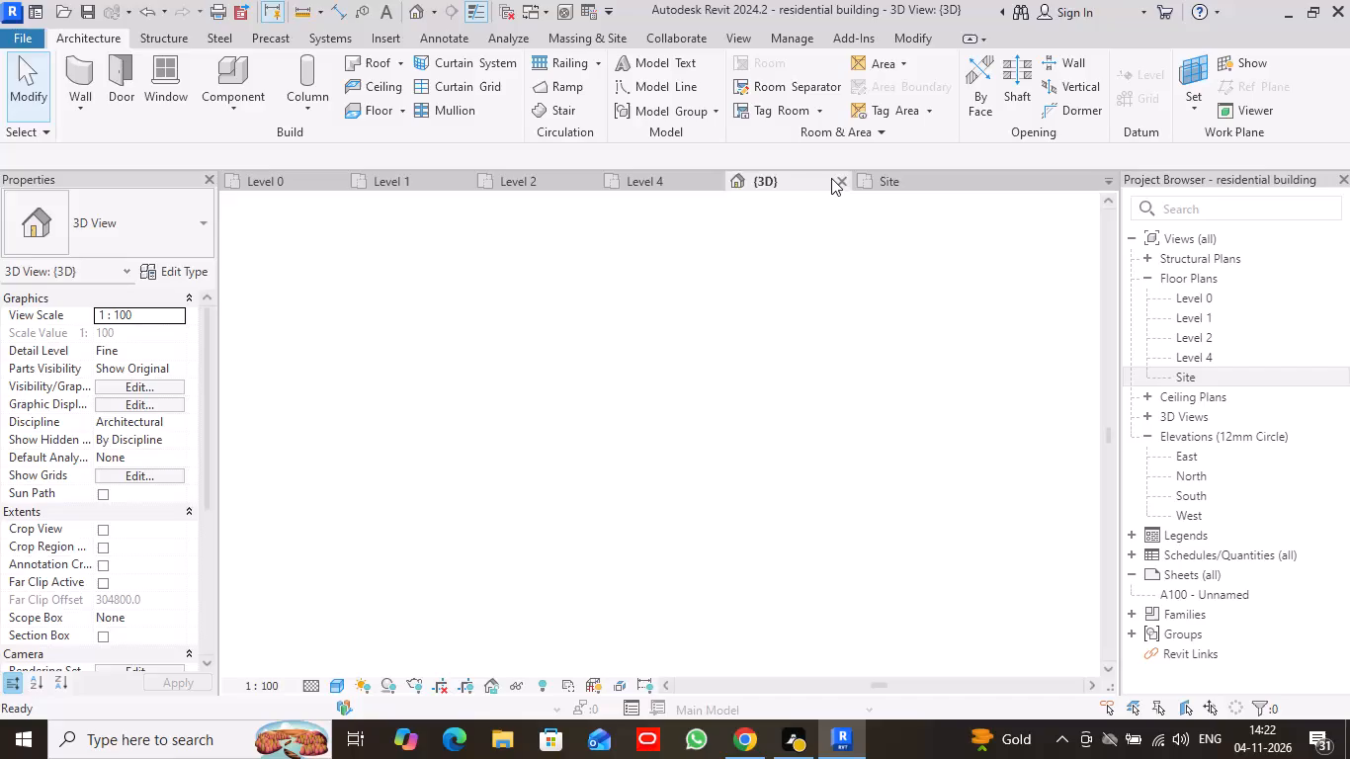
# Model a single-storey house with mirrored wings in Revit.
# Close all open views of the residential building project, ending with the Level 0 floor plan, to close the project.
pyautogui.click(838, 178)
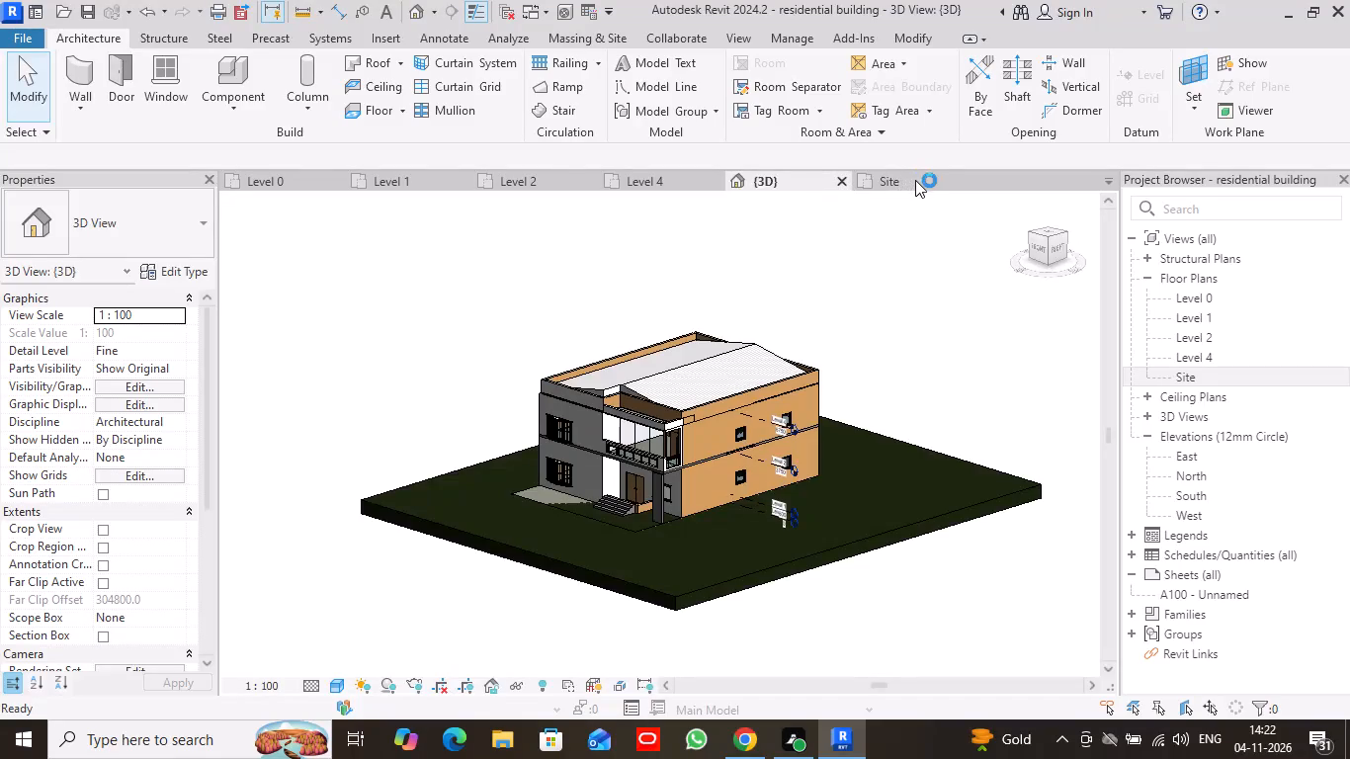
pyautogui.click(841, 179)
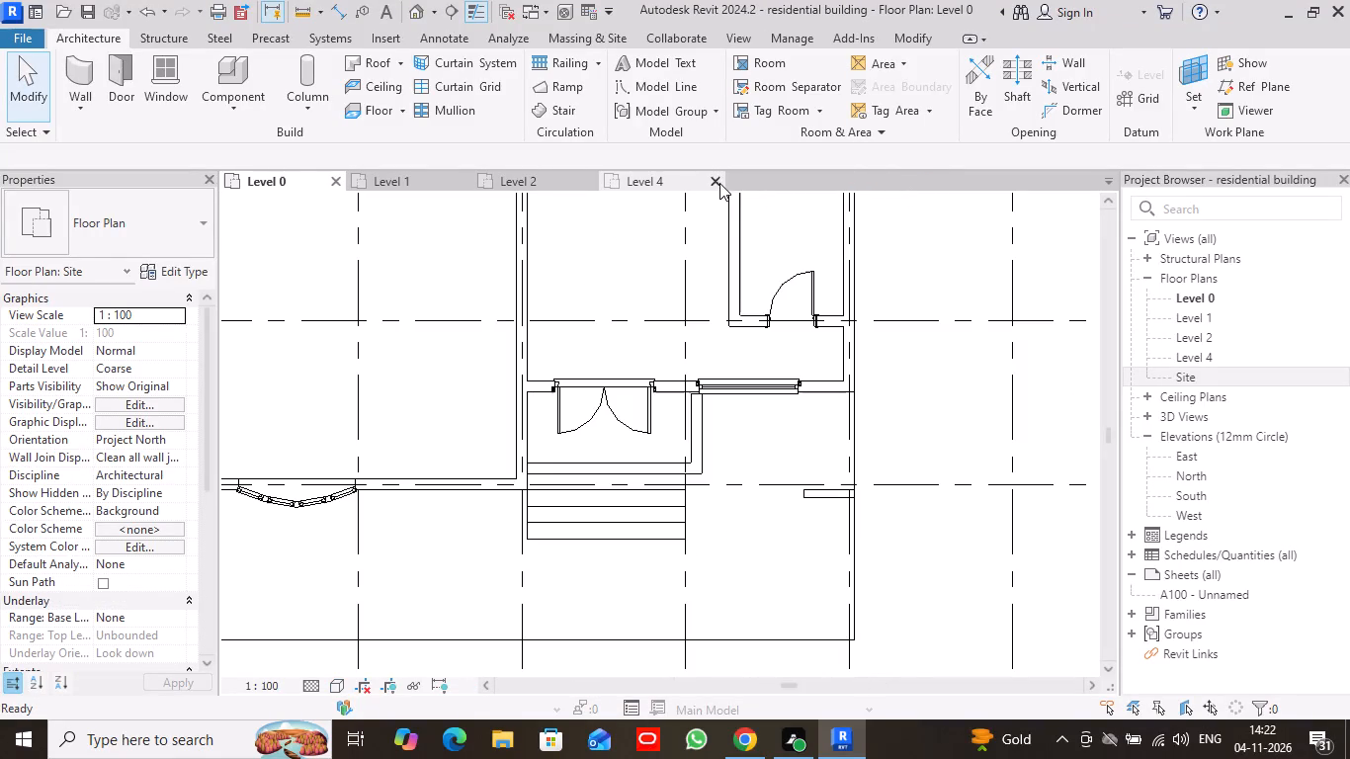
pyautogui.click(718, 177)
pyautogui.click(588, 181)
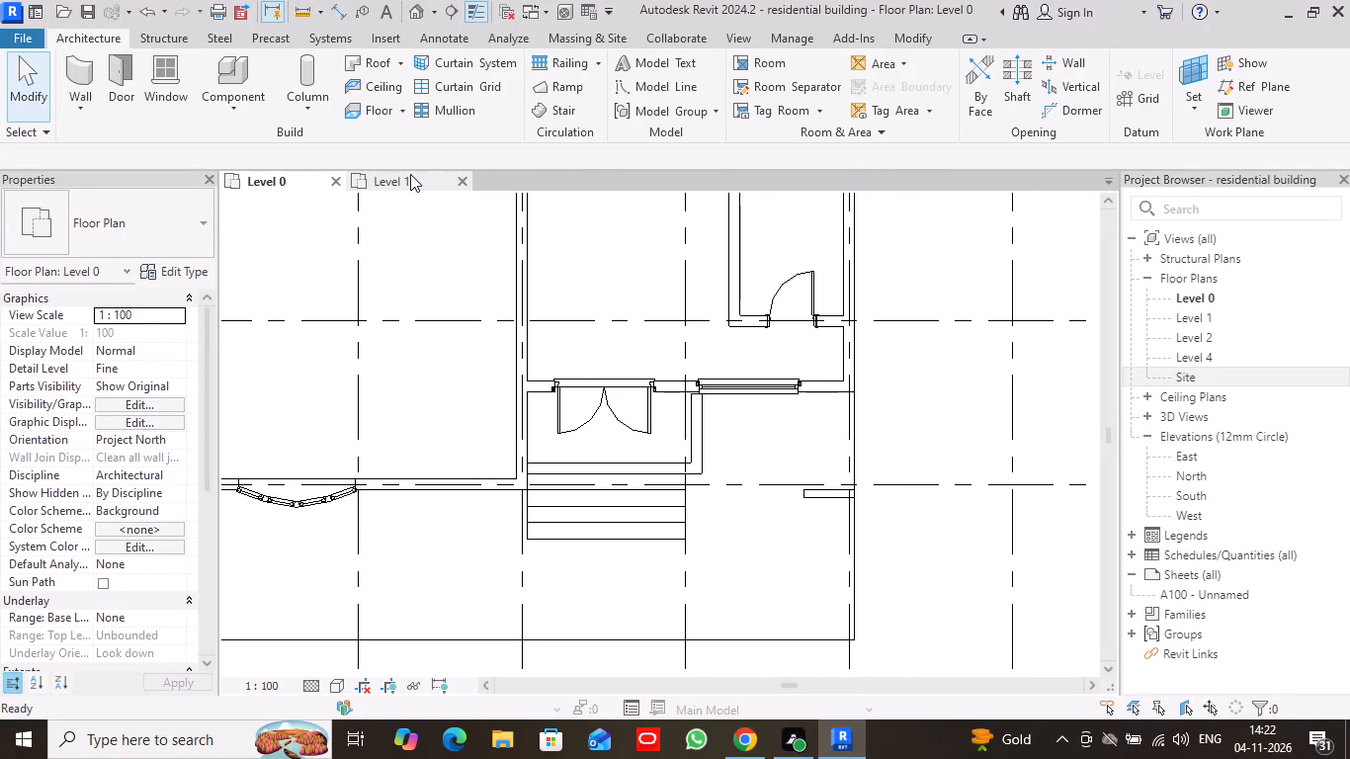
pyautogui.click(464, 181)
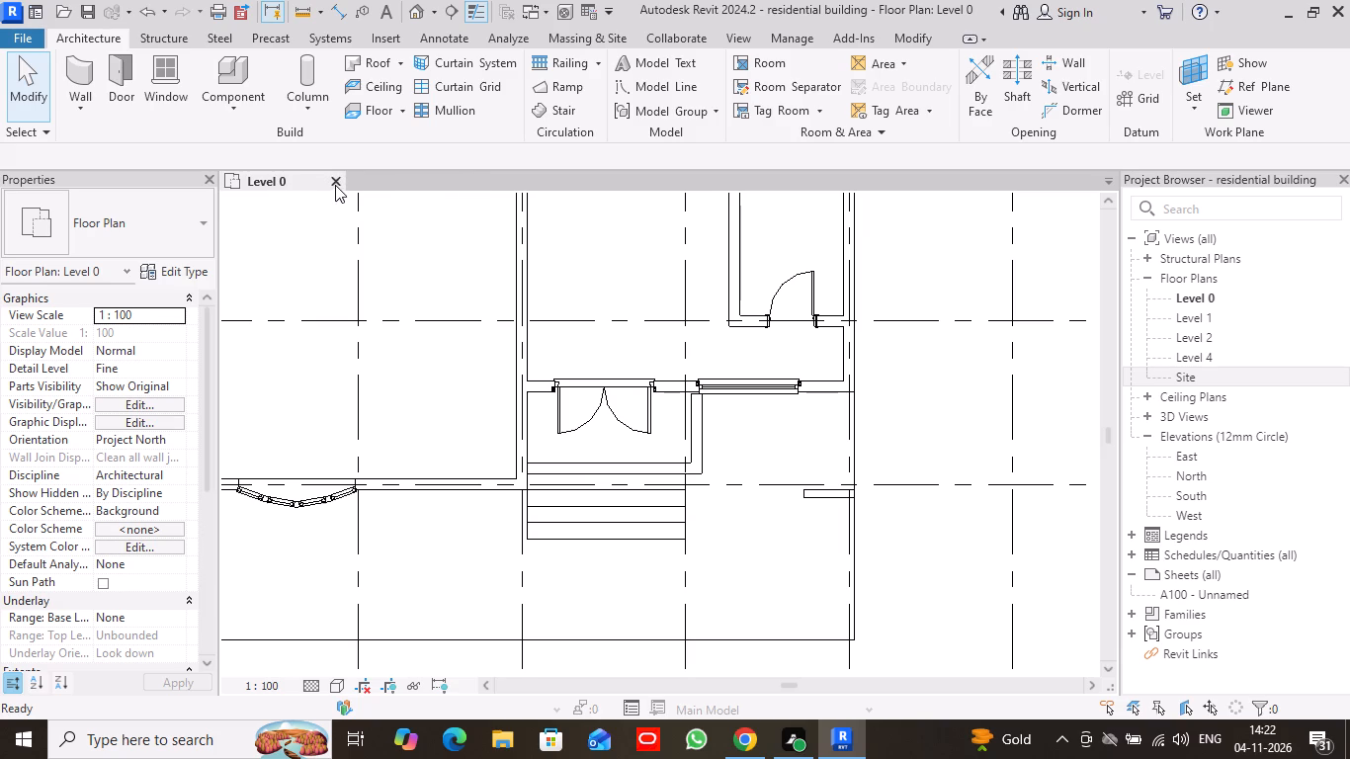
pyautogui.click(335, 183)
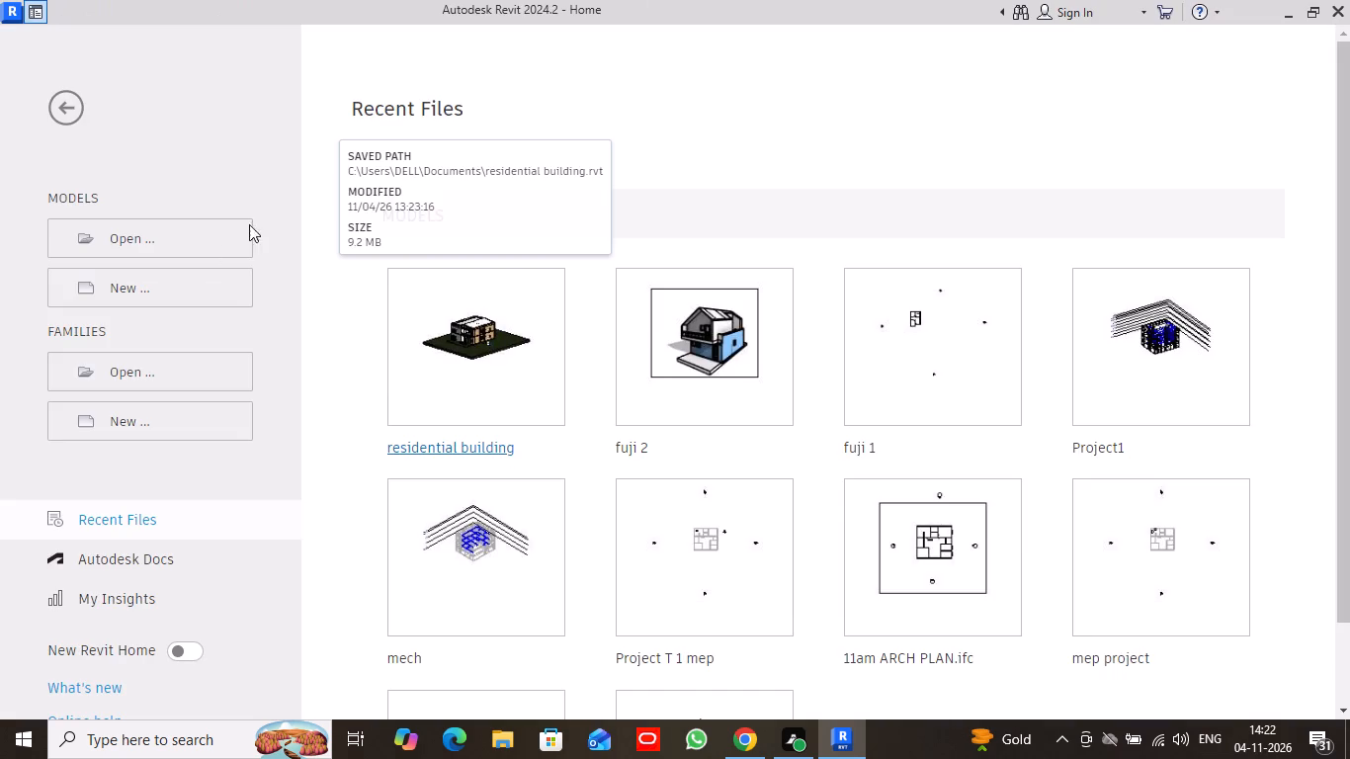
# Create a new project from the Architectural Template.
pyautogui.click(175, 288)
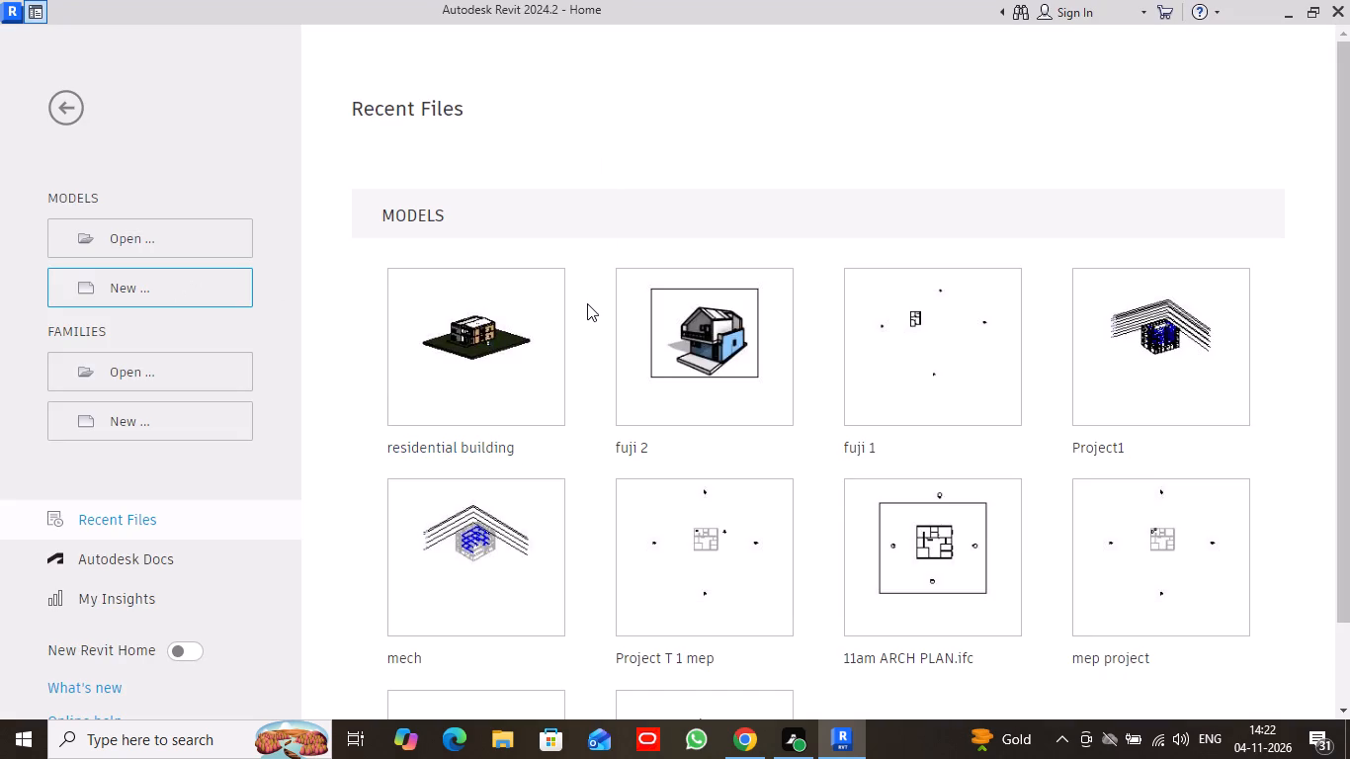
pyautogui.click(738, 321)
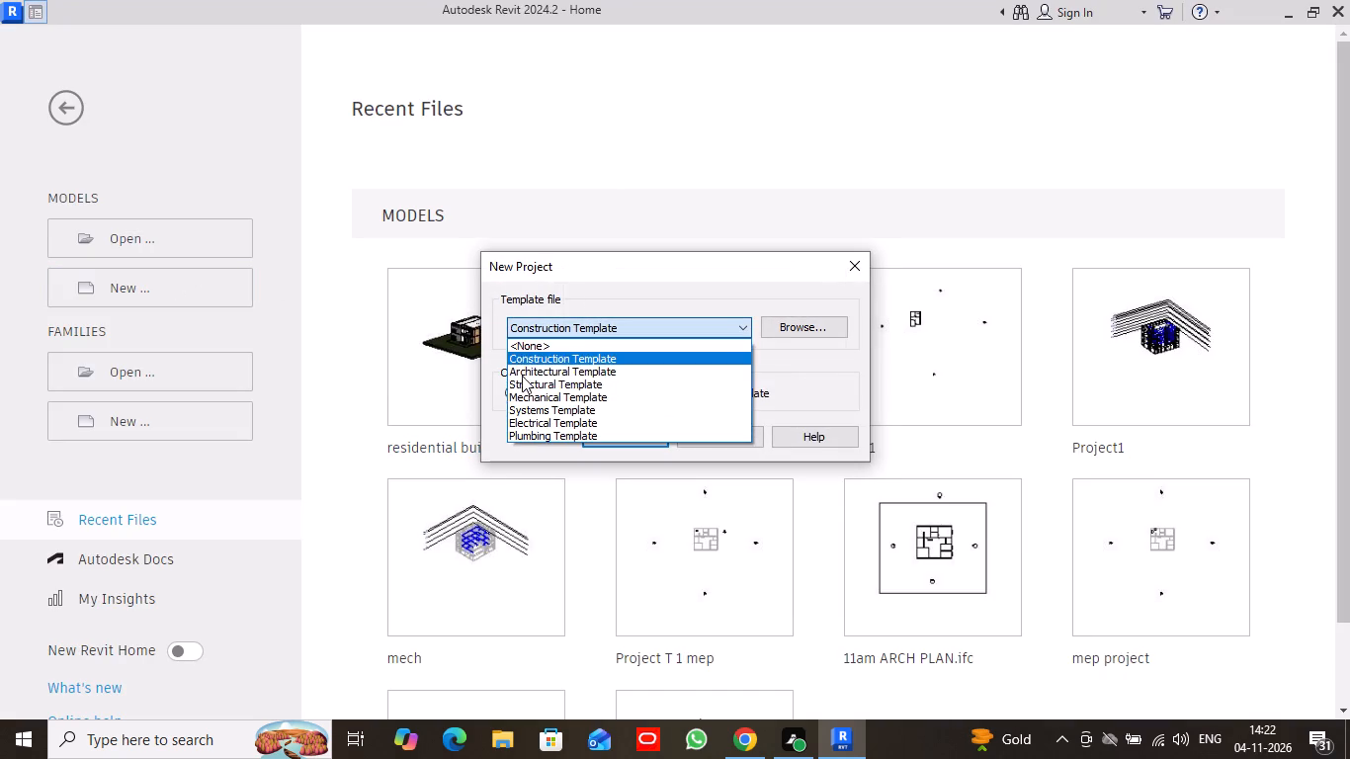
pyautogui.click(576, 371)
pyautogui.click(646, 430)
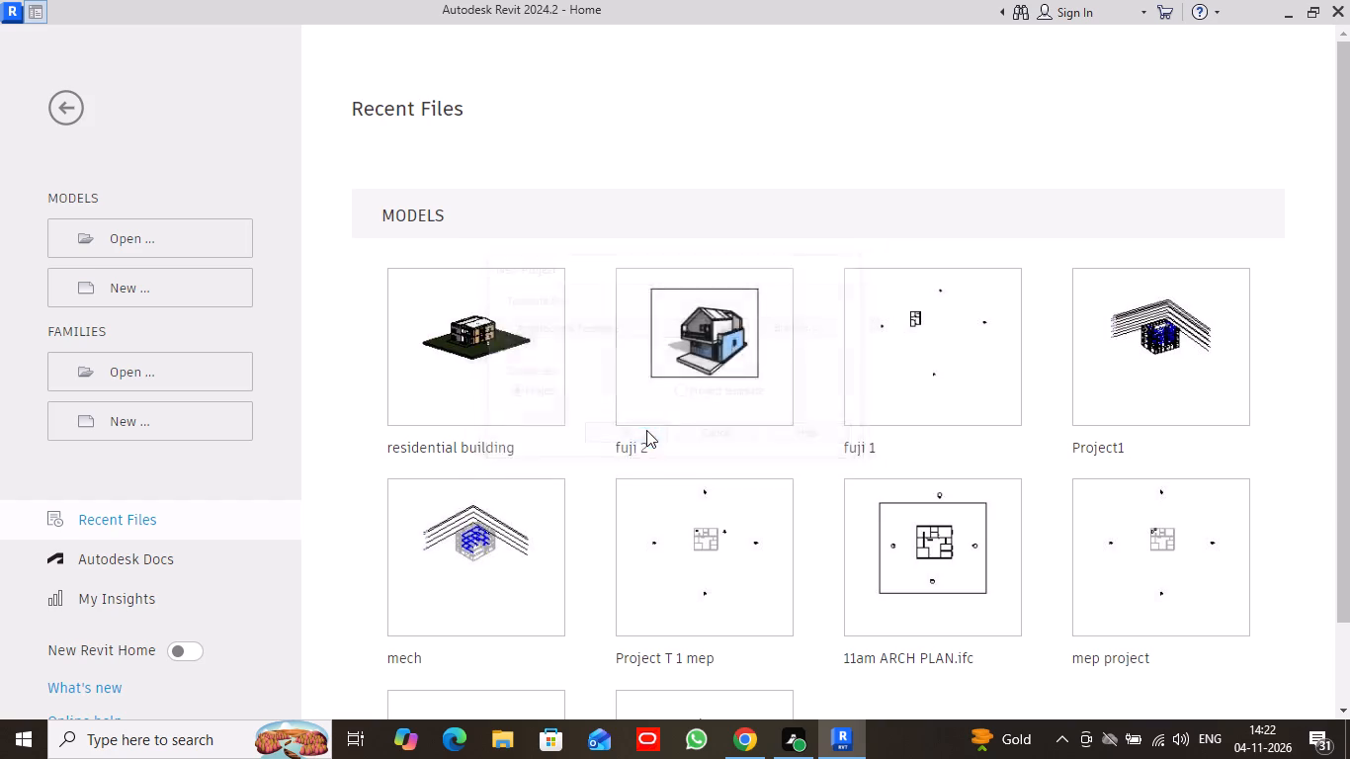
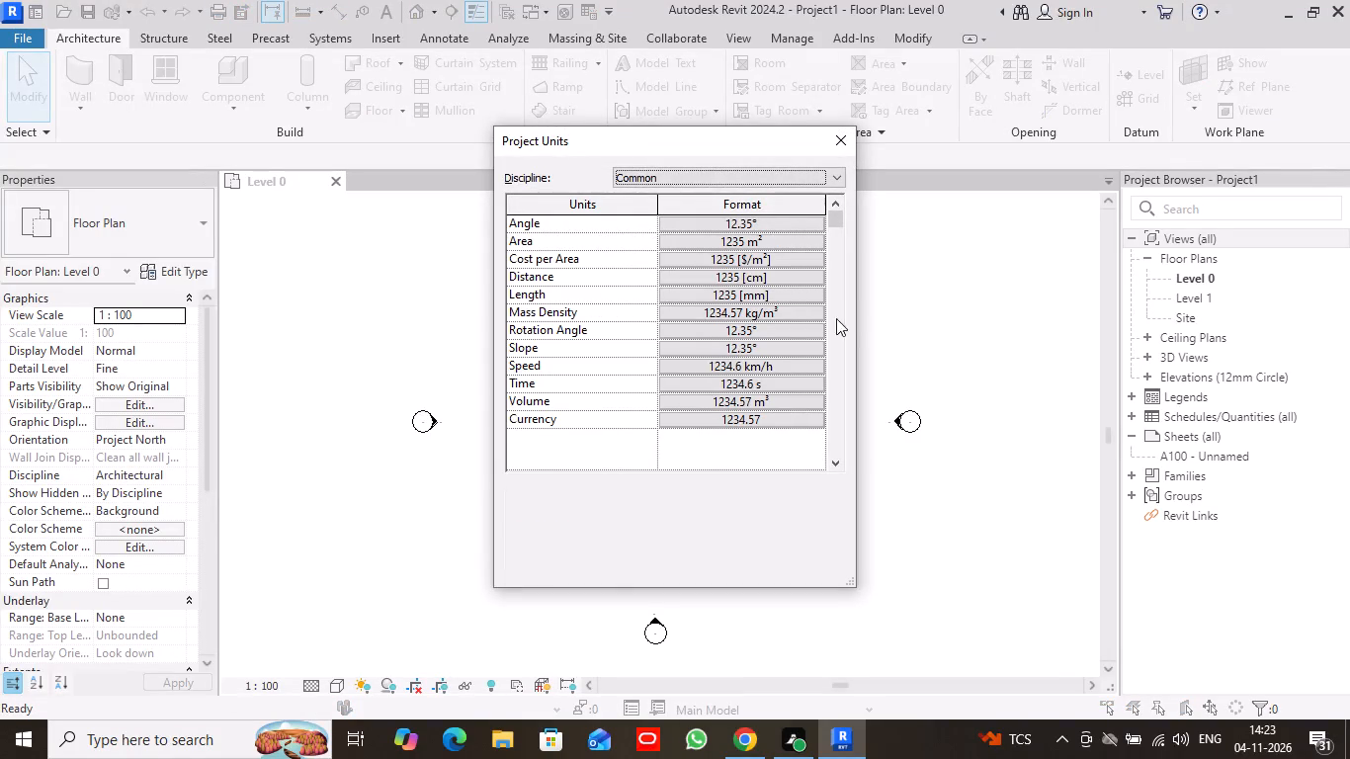
# Check the format settings for the Length unit in the project units and accept them.
pyautogui.click(781, 293)
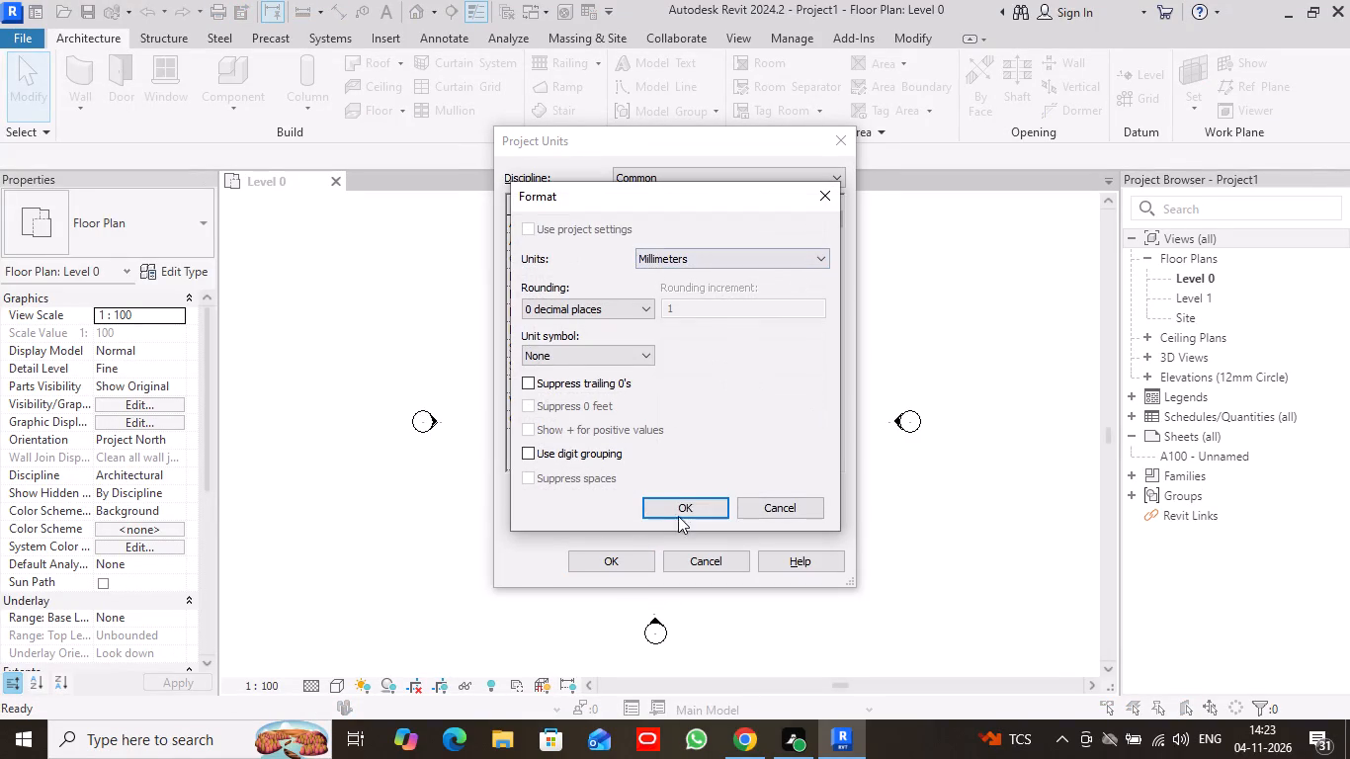
pyautogui.click(697, 497)
pyautogui.click(604, 558)
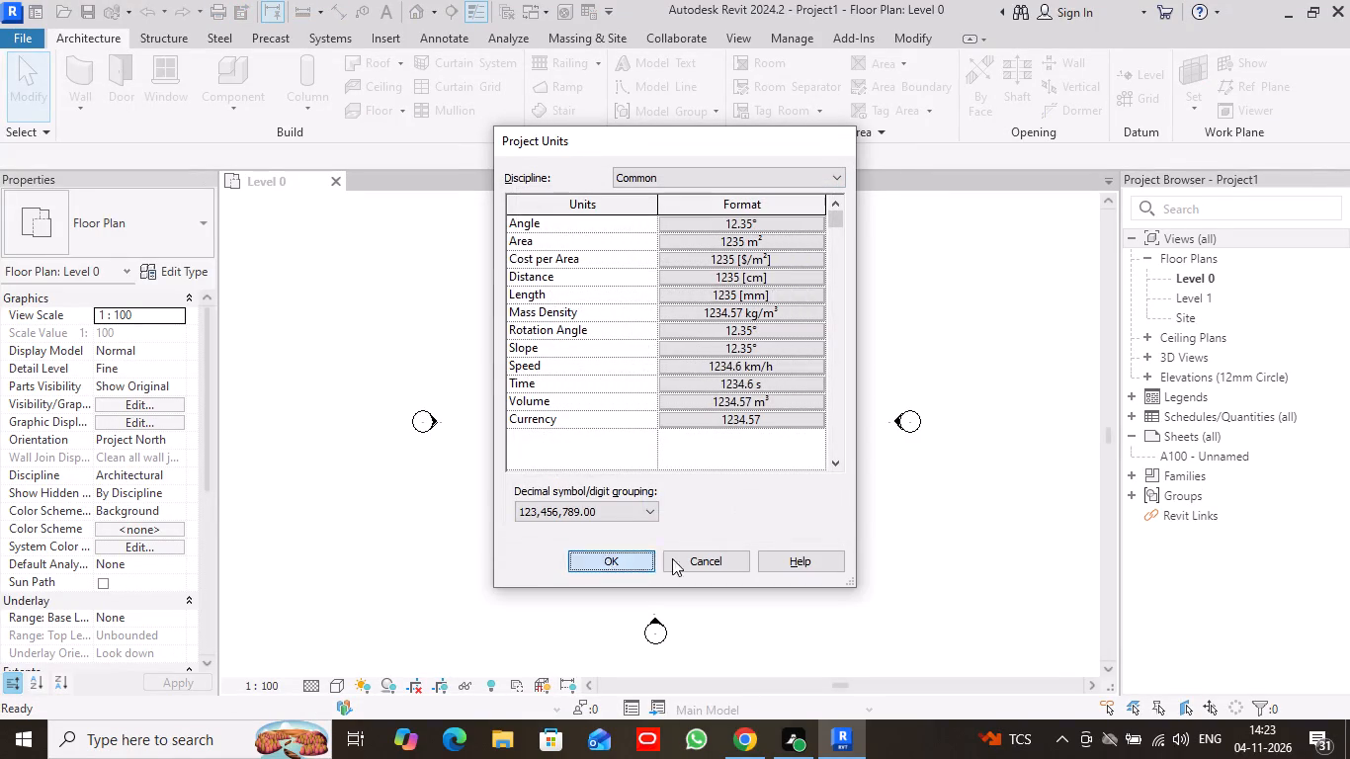
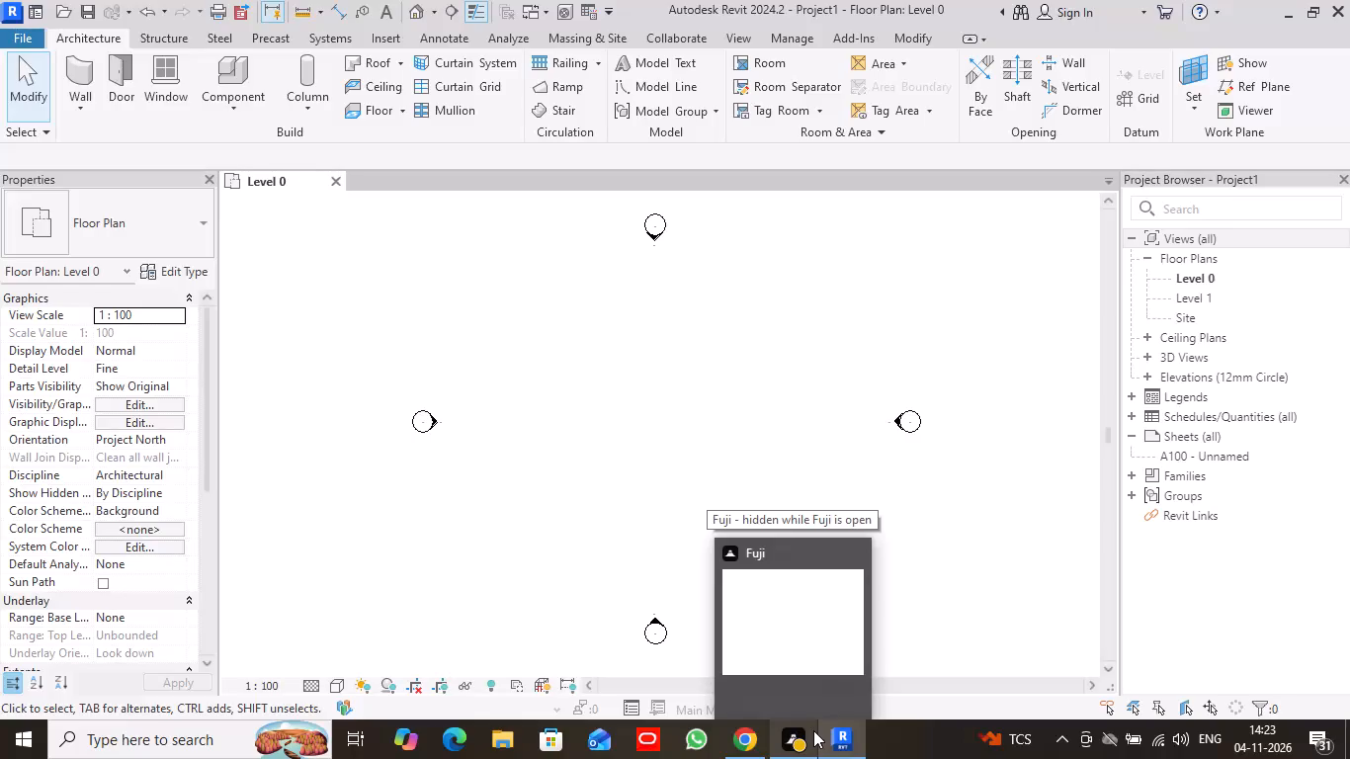
# Save the project in the Documents folder under the file name "multi storey building".
pyautogui.click(20, 38)
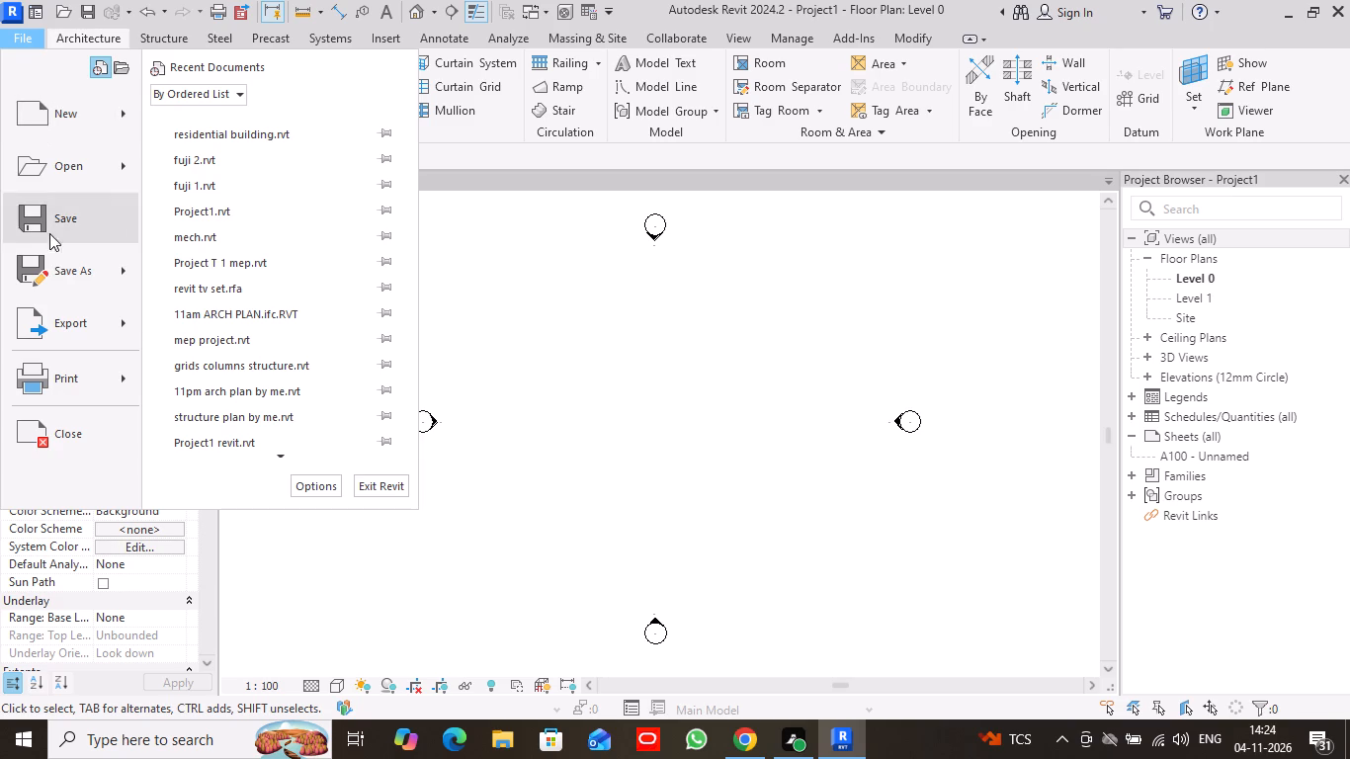
pyautogui.click(98, 223)
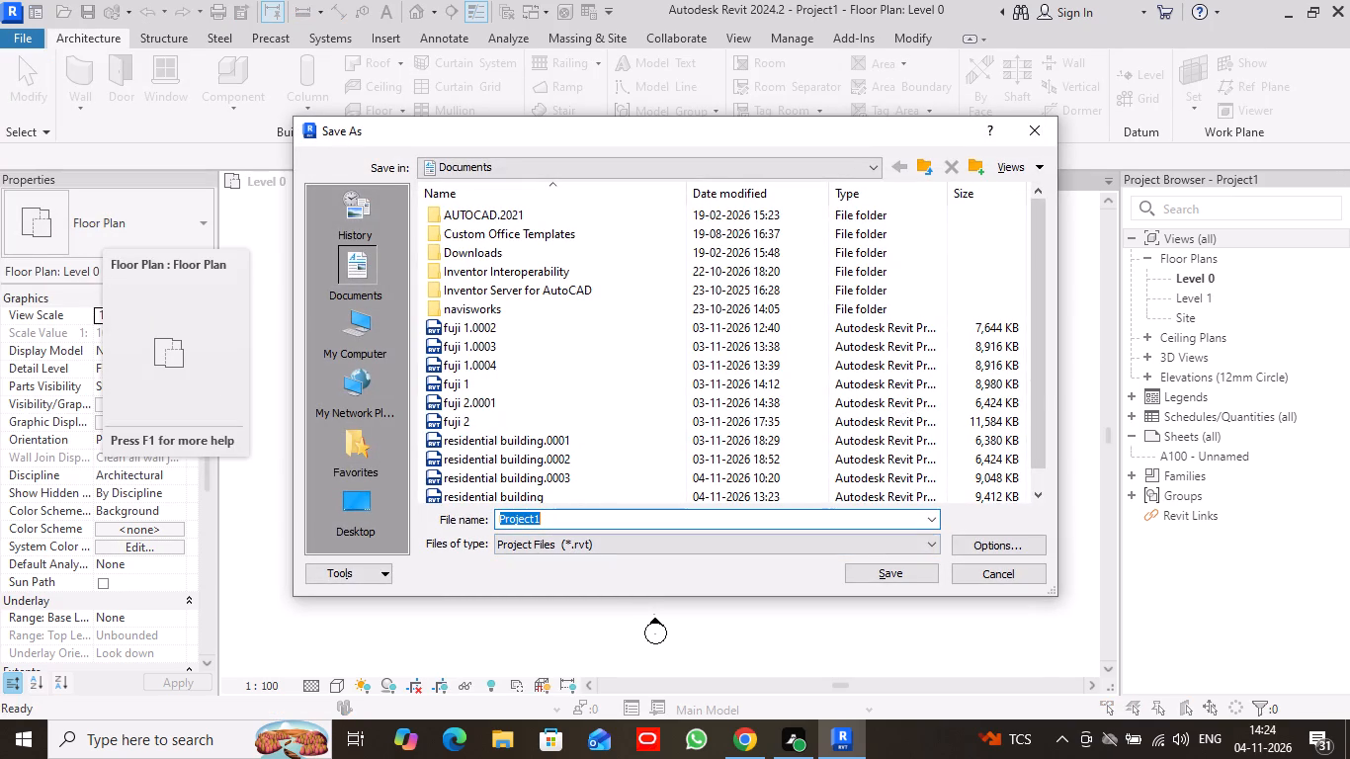
pyautogui.write('multi st')
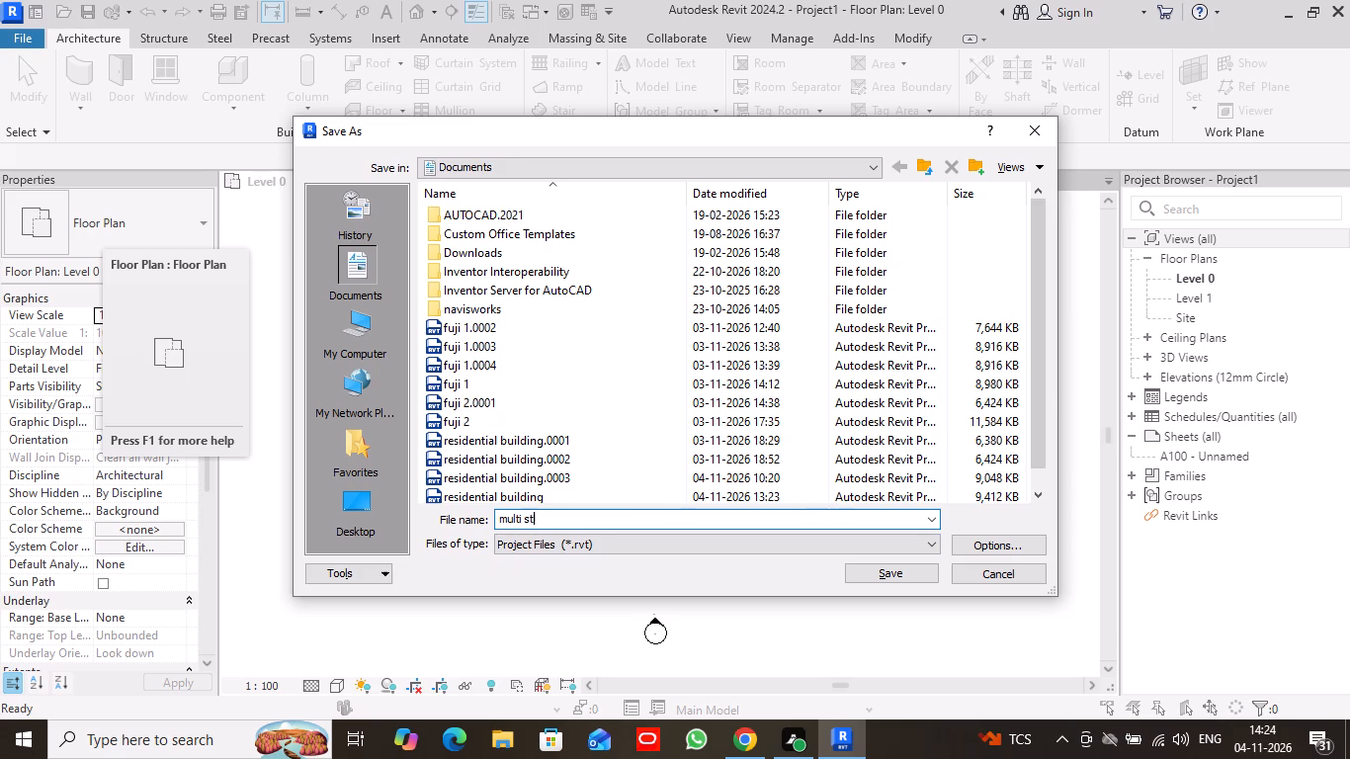
pyautogui.write('orey')
pyautogui.press('space')
pyautogui.write('building')
pyautogui.click(867, 565)
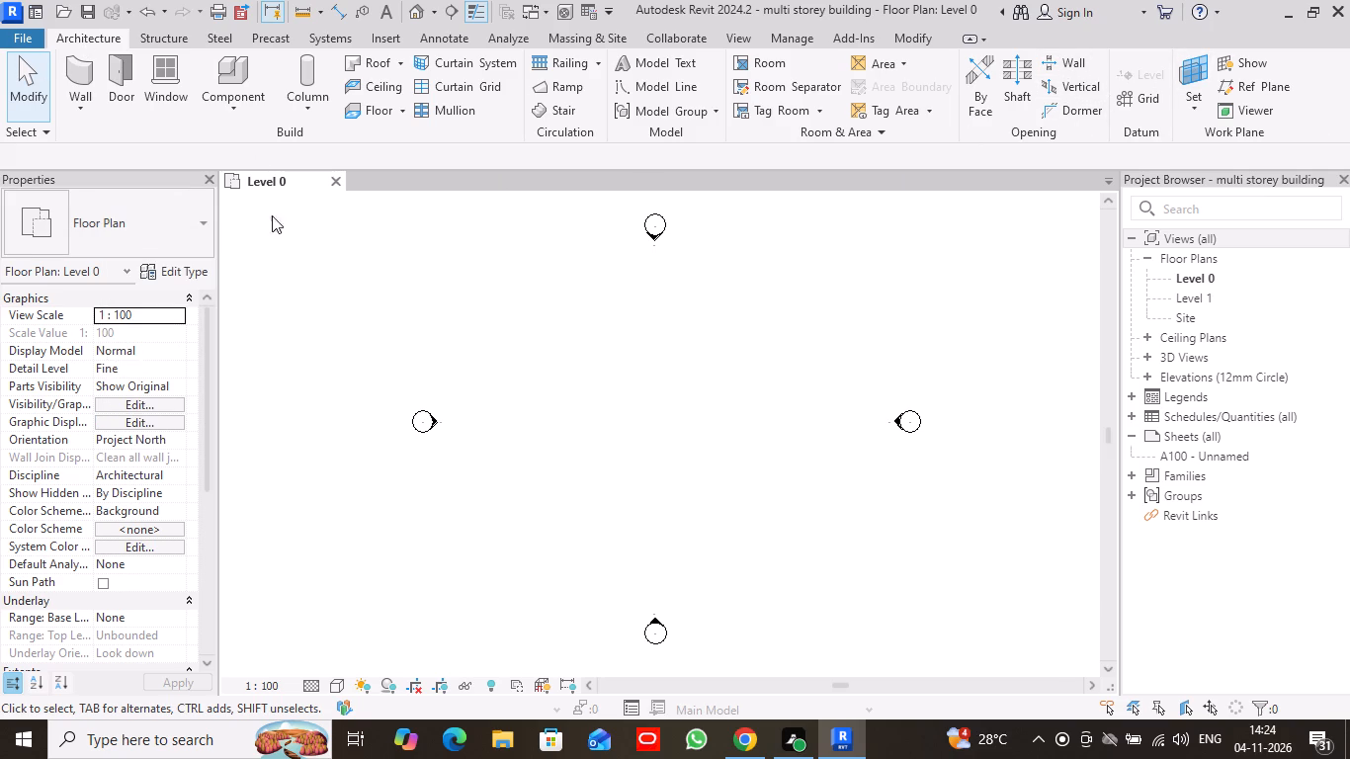
# Open the North elevation view and dismiss the chat notifications that cover it.
pyautogui.scroll(-2, 340, 241)
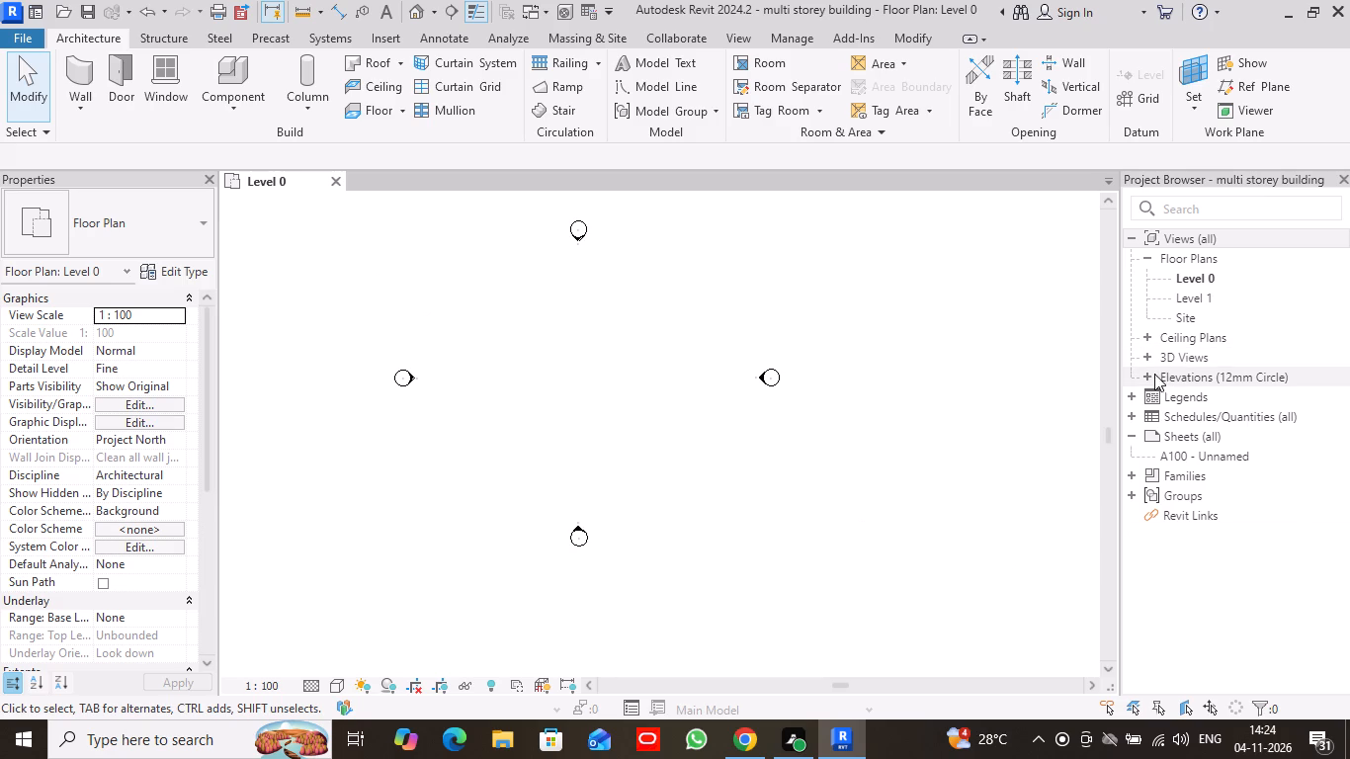
pyautogui.click(1147, 374)
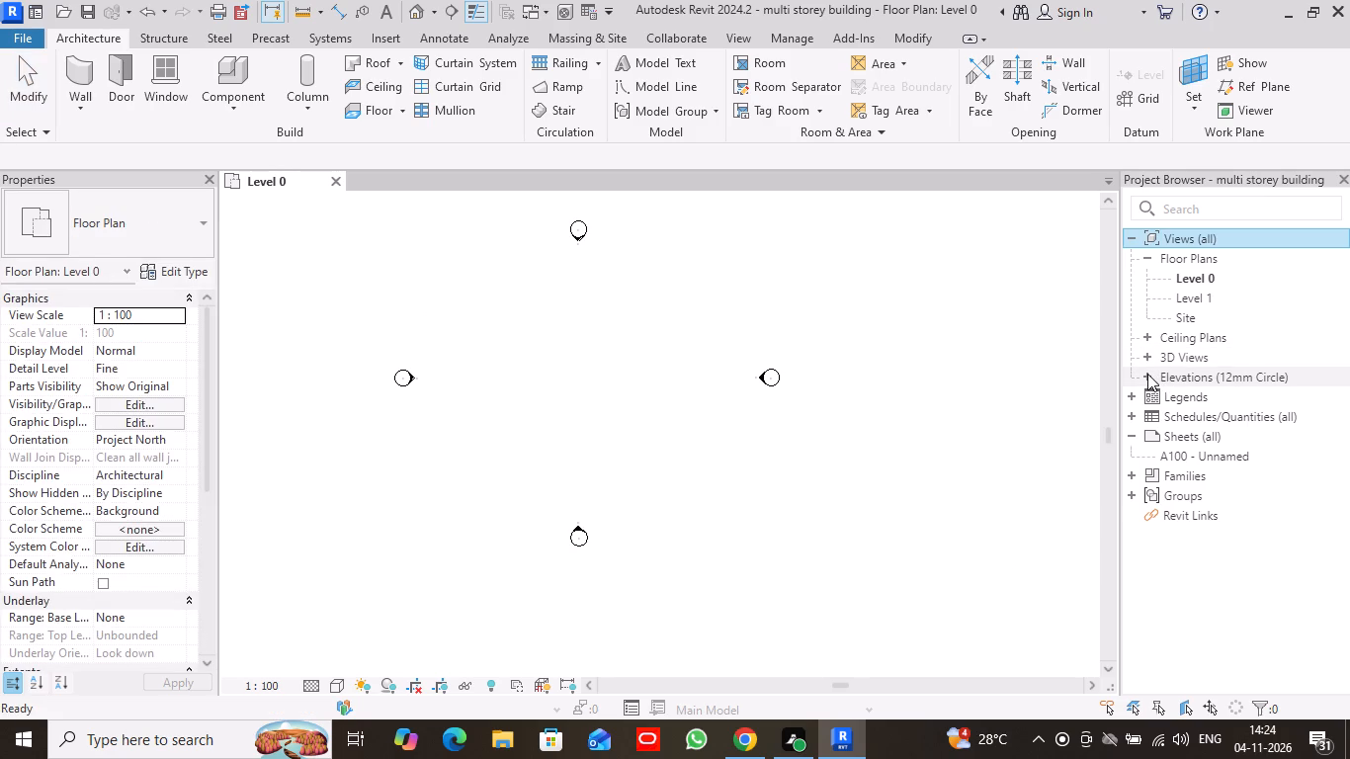
pyautogui.doubleClick(1175, 421)
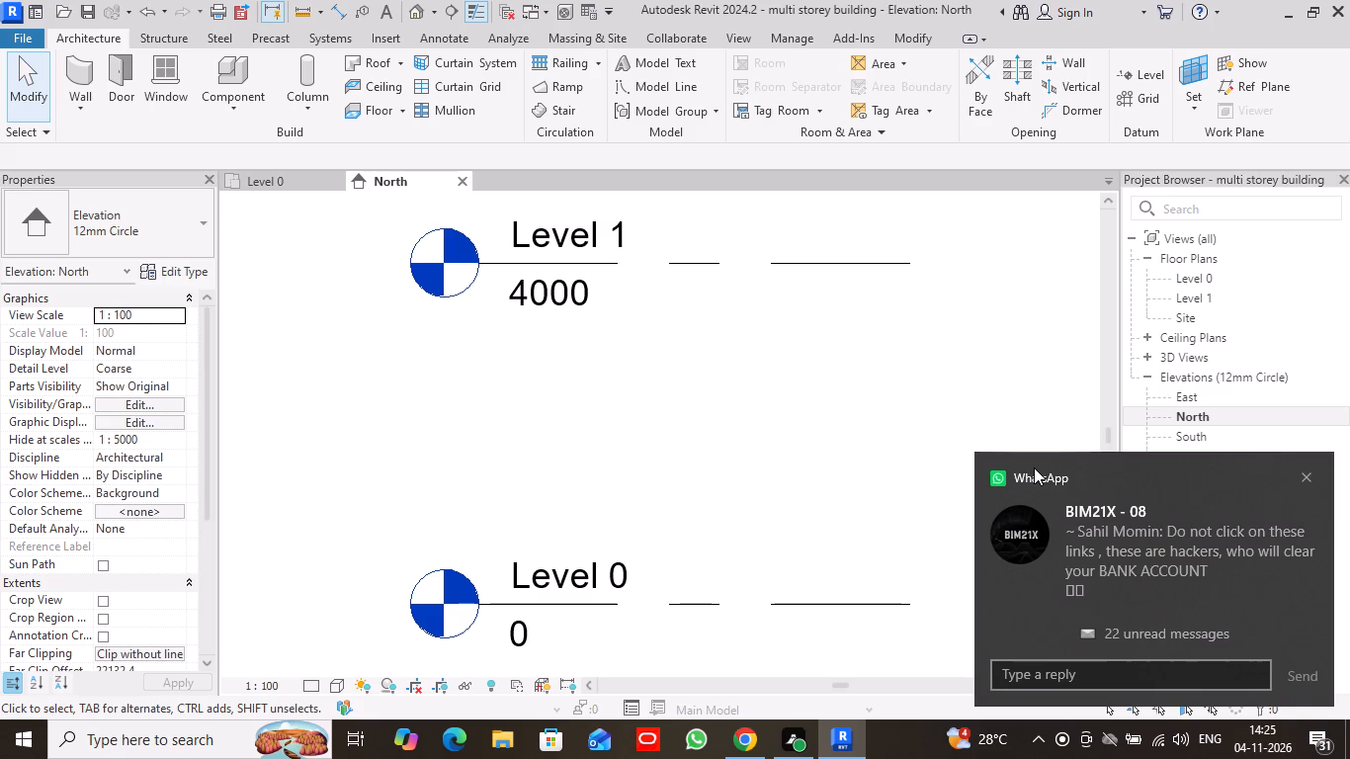
pyautogui.click(1308, 476)
pyautogui.scroll(-8, 832, 435)
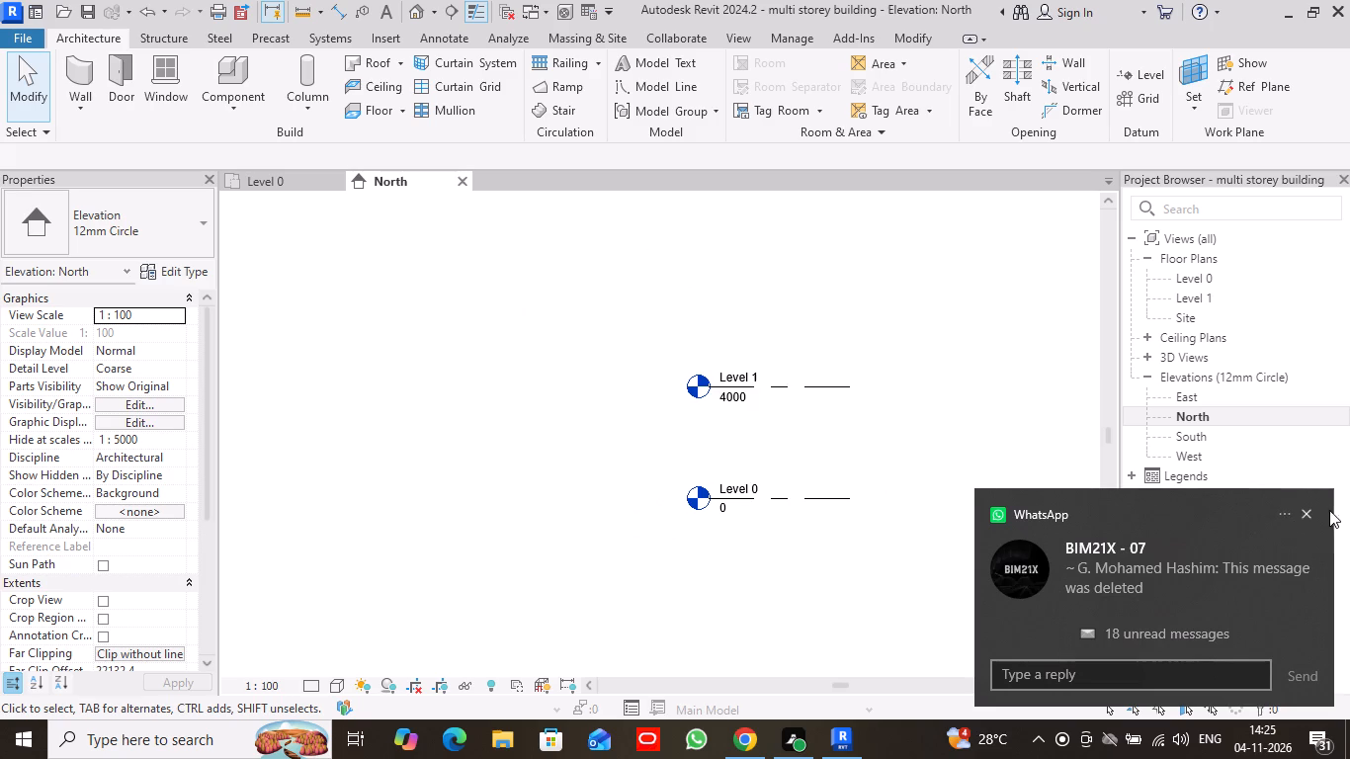
pyautogui.click(1303, 526)
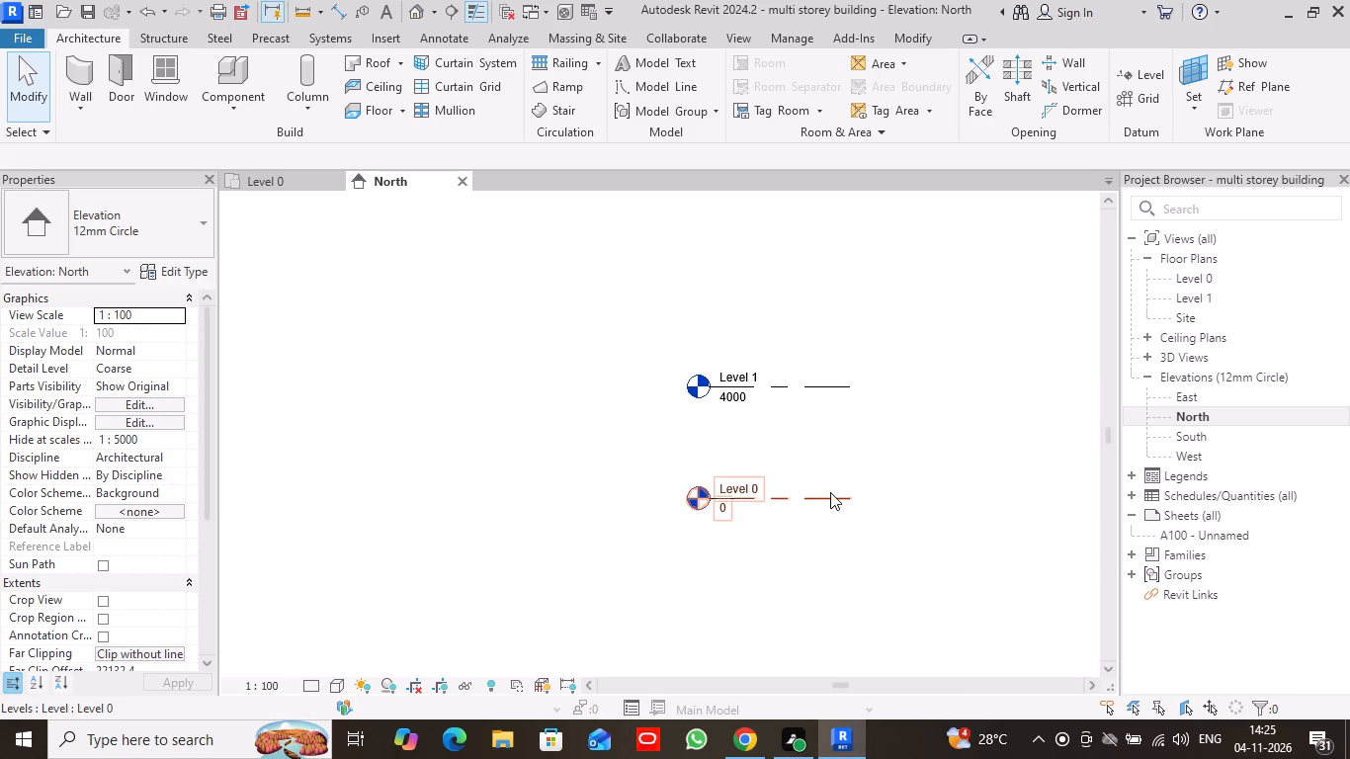
# Stretch the free ends of the Level 1 and Level 0 lines well outward, away from their level heads.
pyautogui.scroll(-3, 691, 507)
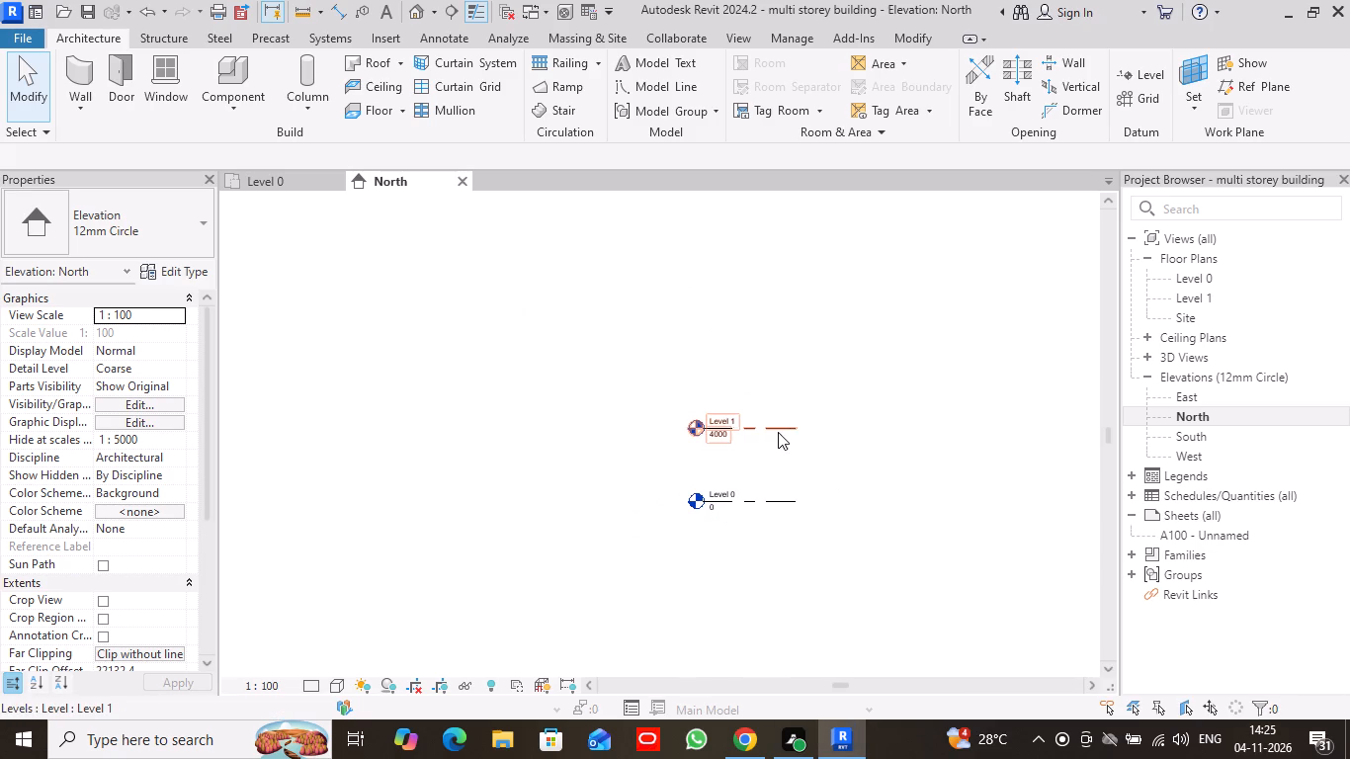
pyautogui.click(778, 432)
pyautogui.moveTo(798, 431); pyautogui.dragTo(1059, 436)
pyautogui.moveTo(875, 602); pyautogui.dragTo(631, 592, button='middle')
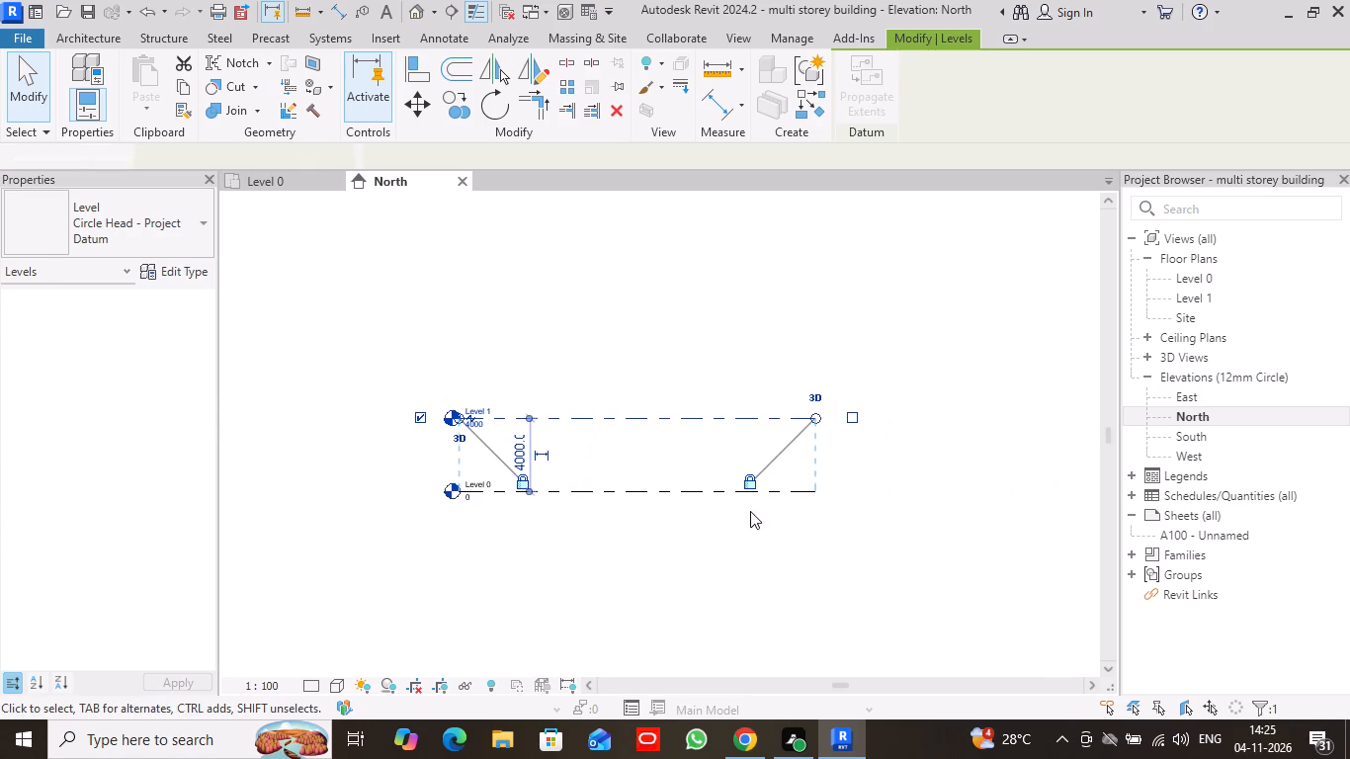
pyautogui.moveTo(816, 417); pyautogui.dragTo(978, 434)
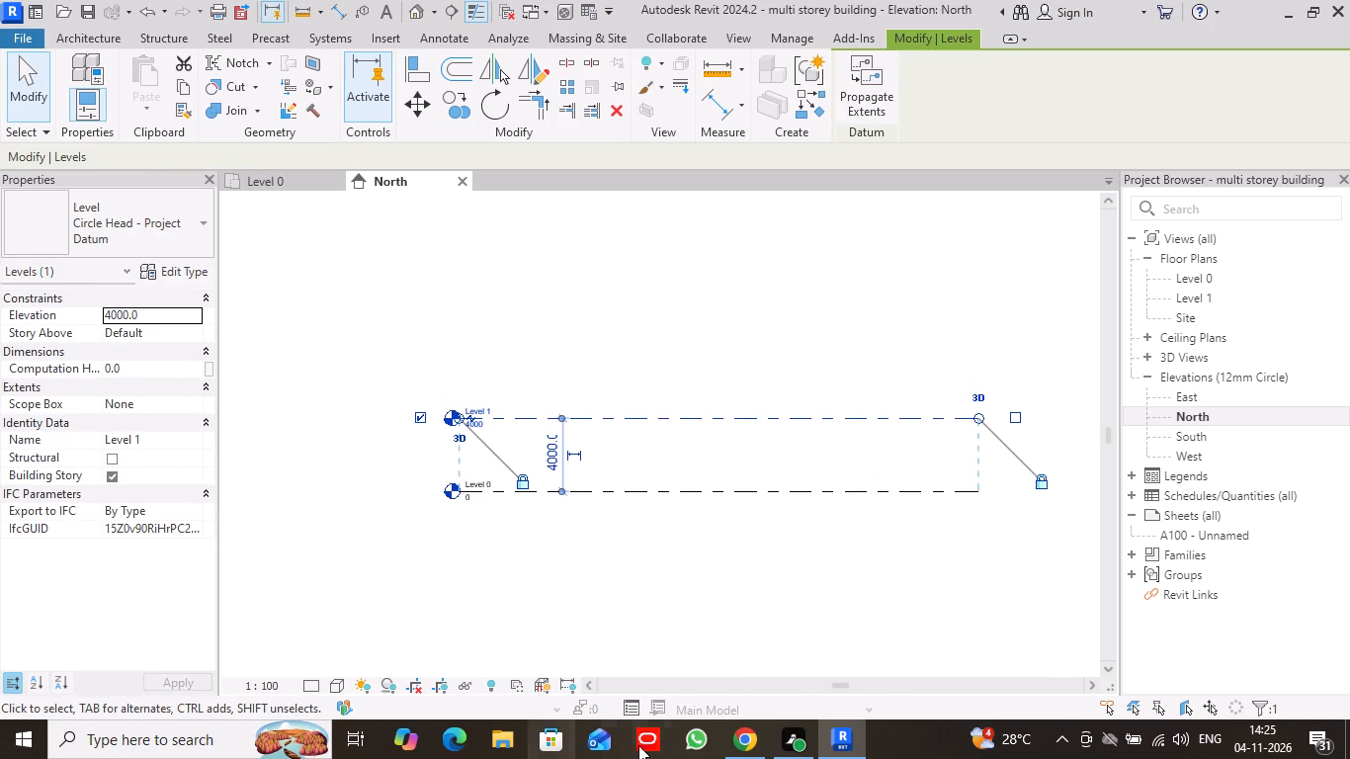
pyautogui.click(756, 637)
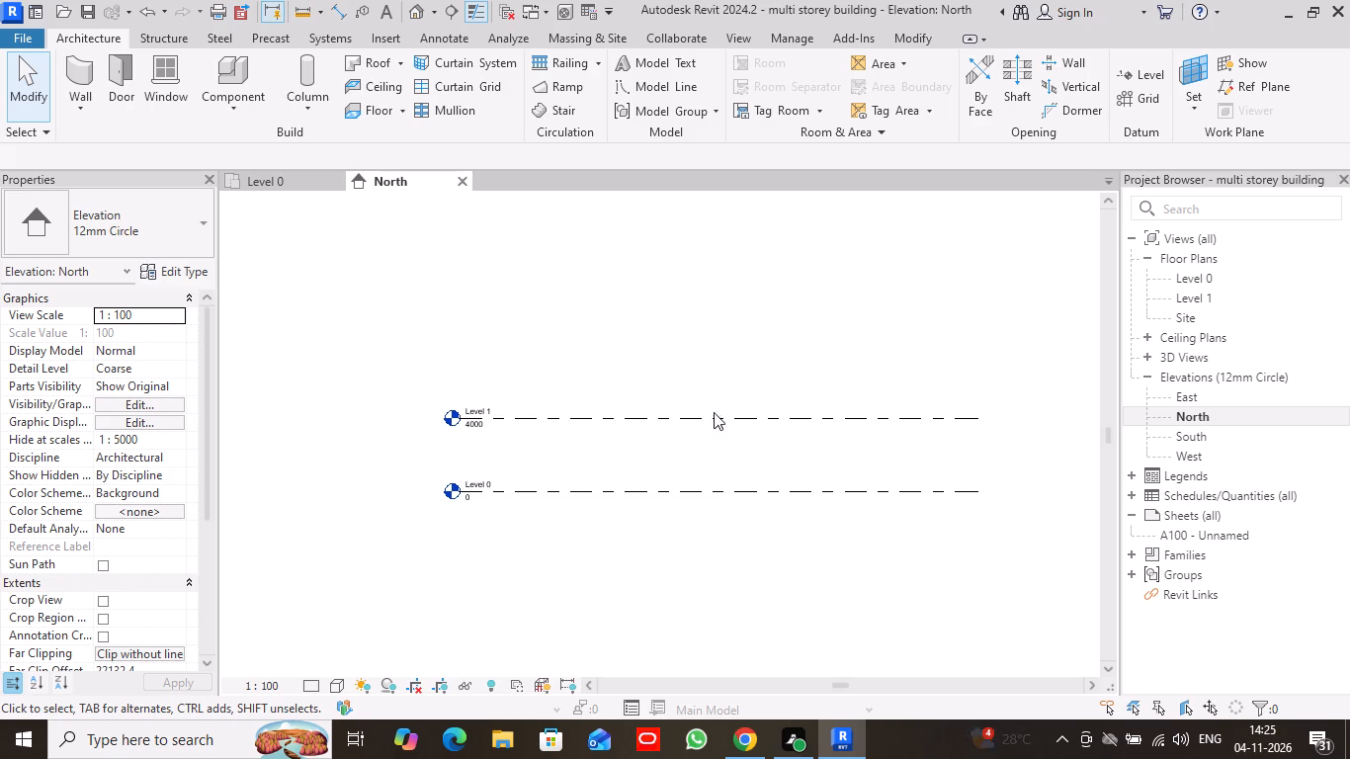
# Draw four new levels above Level 1, aligned with its ends, at elevations of about 8000, 11000, 17000 and 22000.
pyautogui.click(1151, 70)
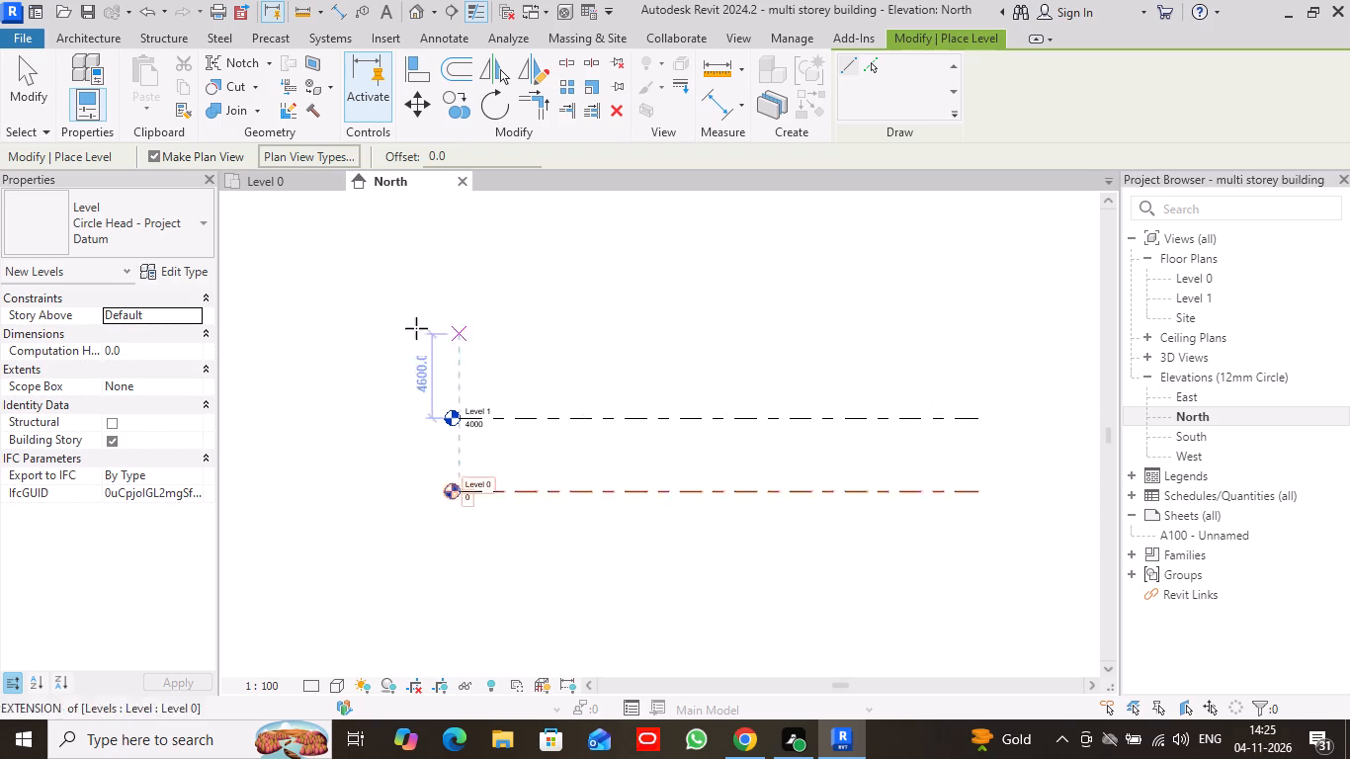
pyautogui.click(461, 345)
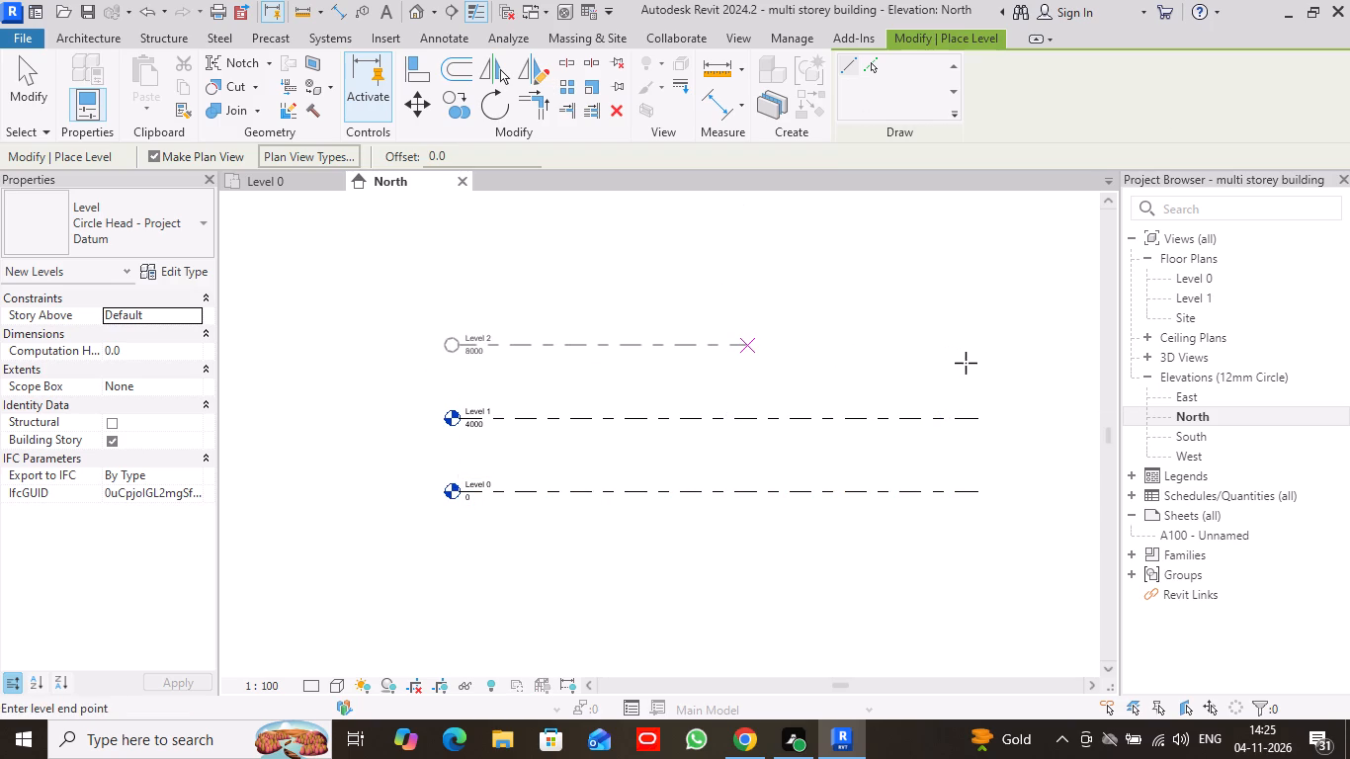
pyautogui.click(984, 363)
pyautogui.scroll(-3, 860, 254)
pyautogui.moveTo(864, 245); pyautogui.dragTo(864, 251, button='middle')
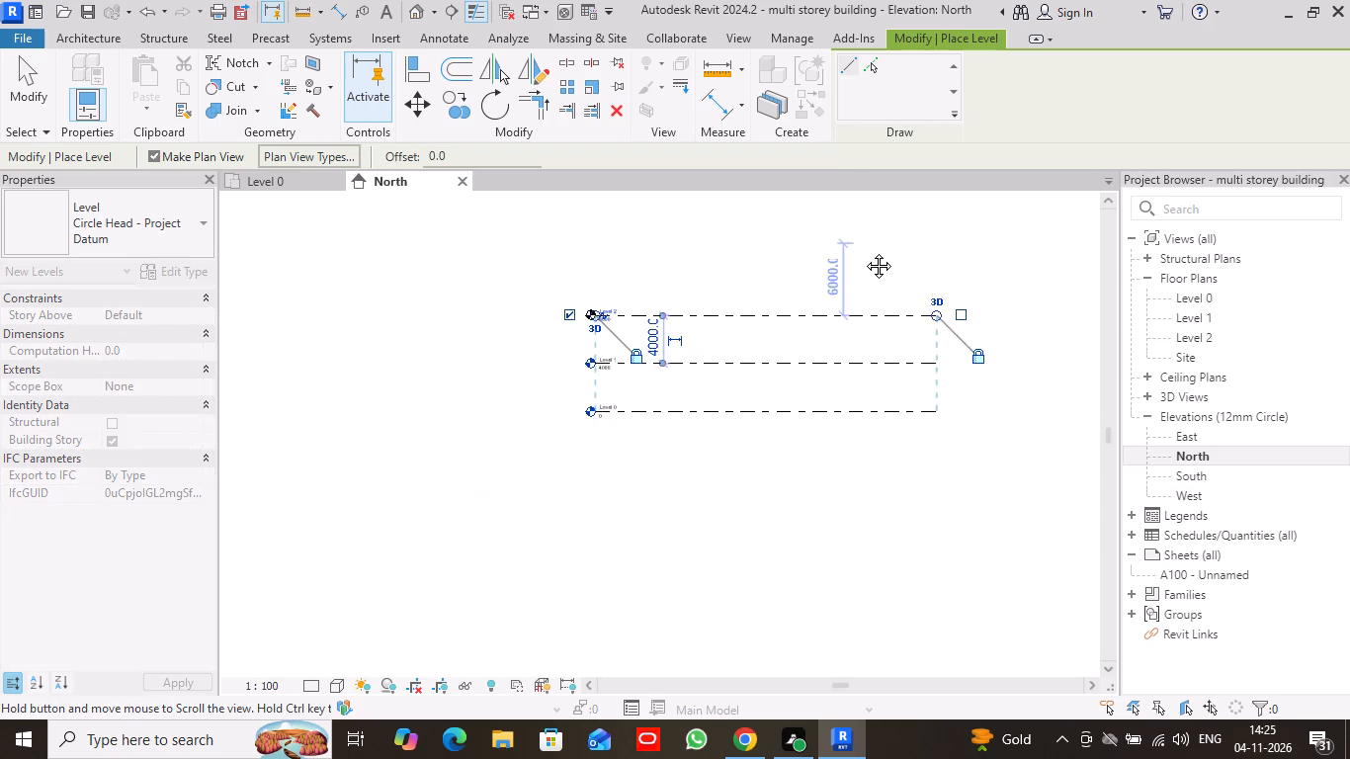
pyautogui.moveTo(864, 251); pyautogui.dragTo(836, 368, button='middle')
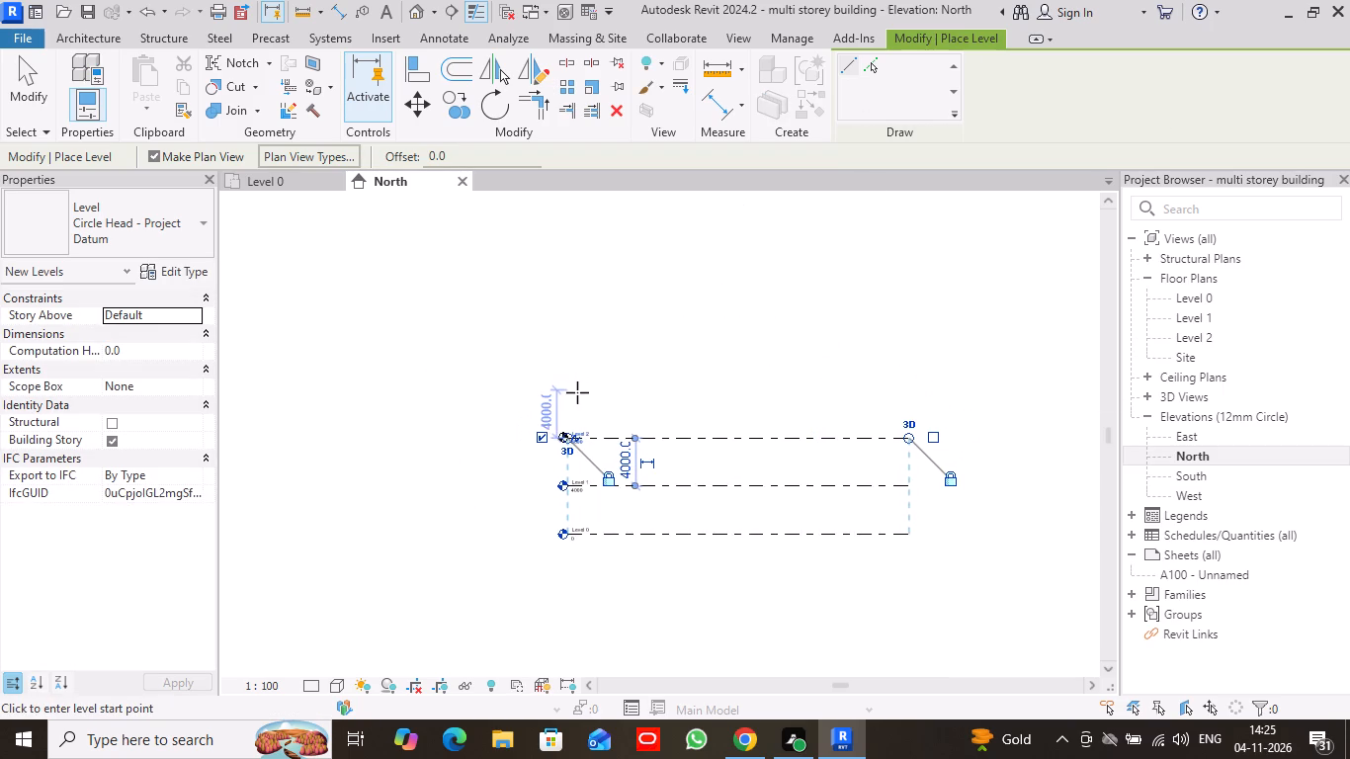
pyautogui.click(564, 404)
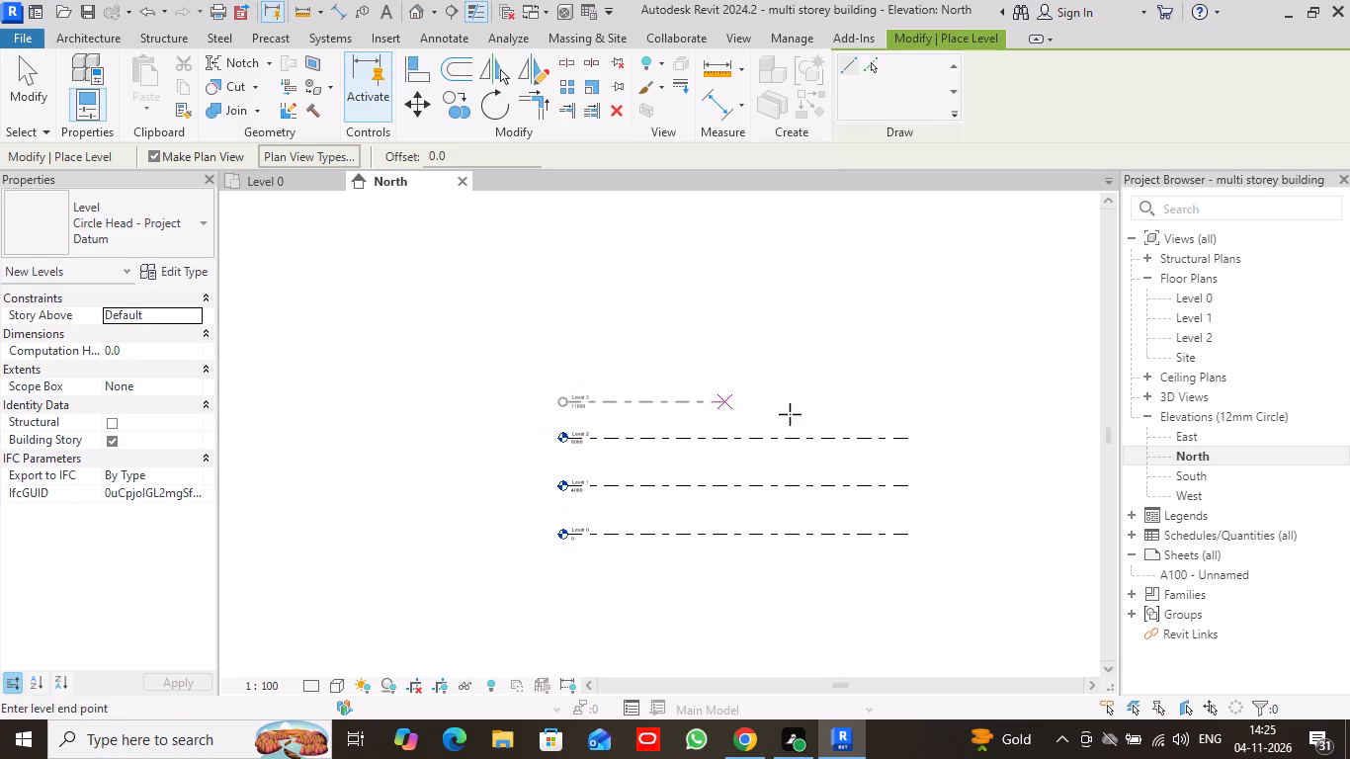
pyautogui.click(908, 423)
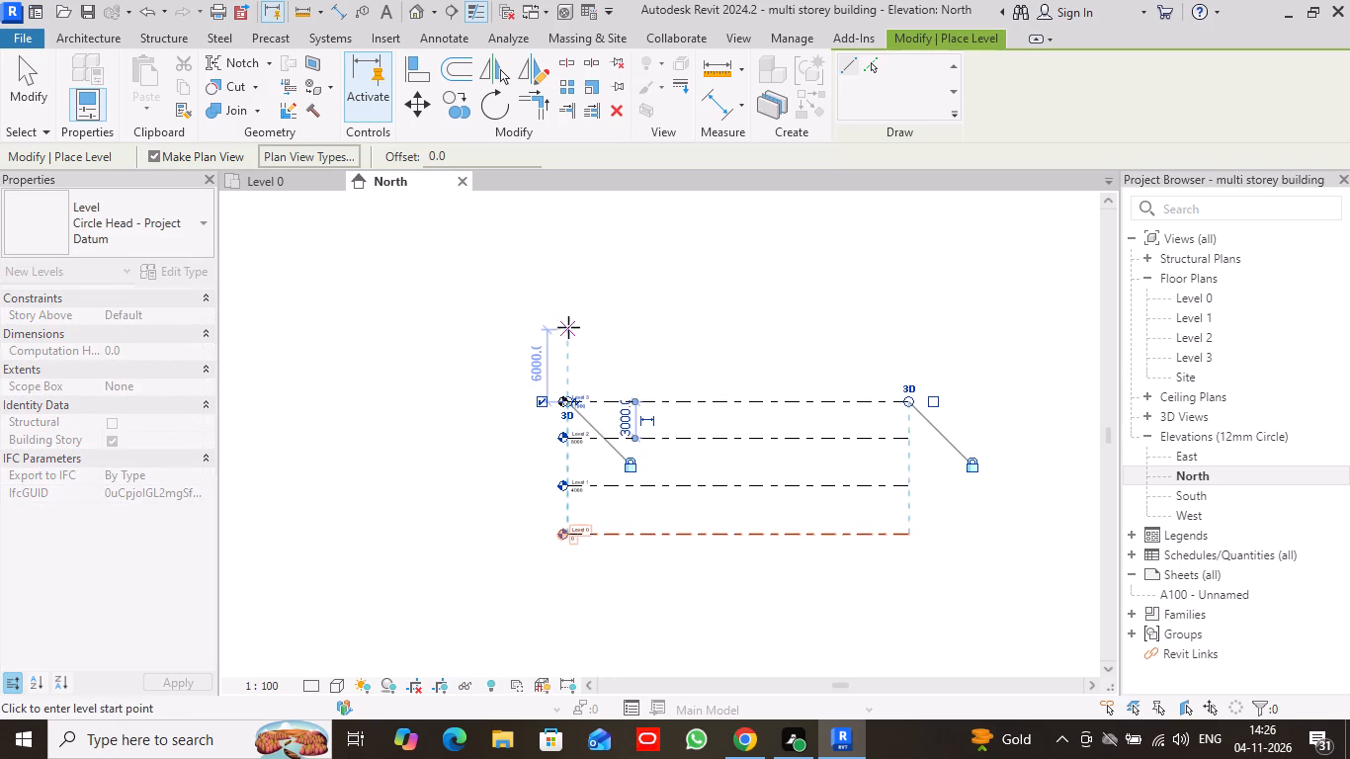
pyautogui.click(572, 334)
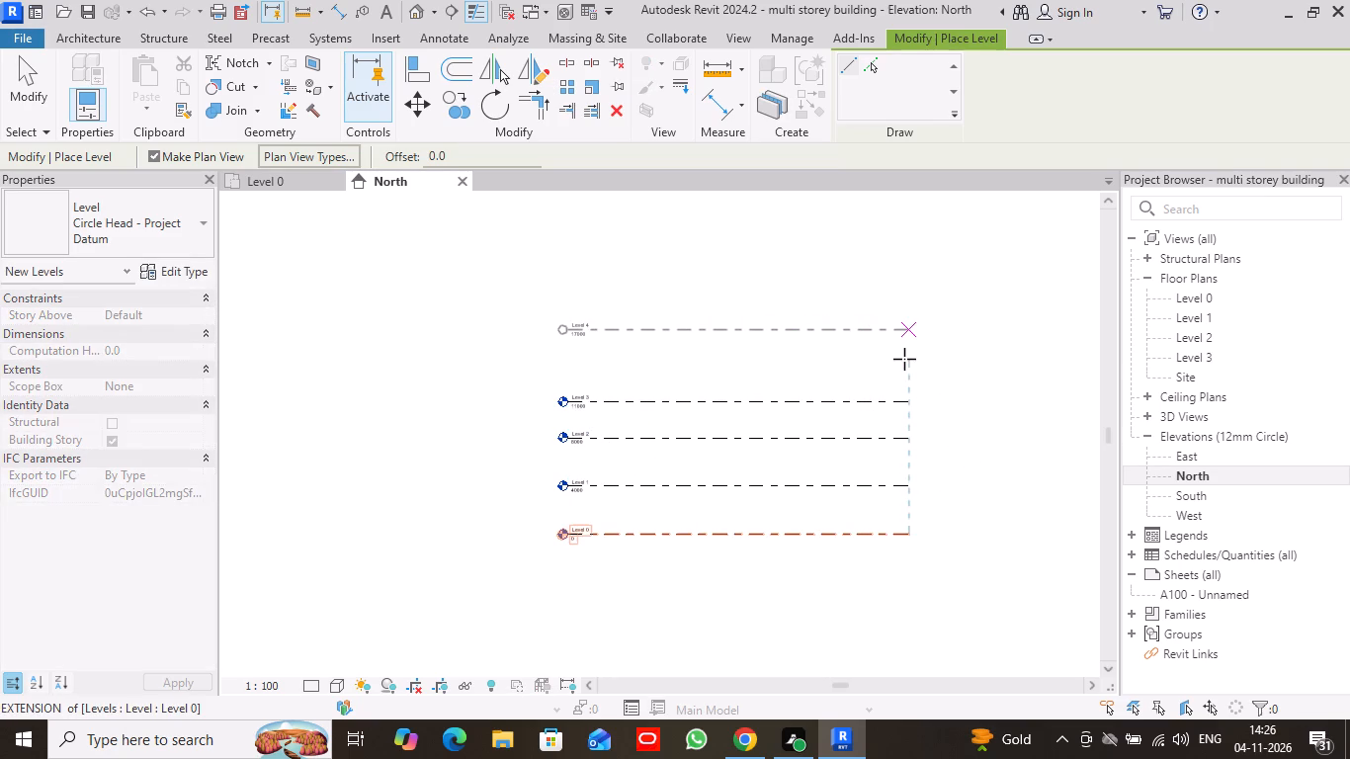
pyautogui.click(904, 359)
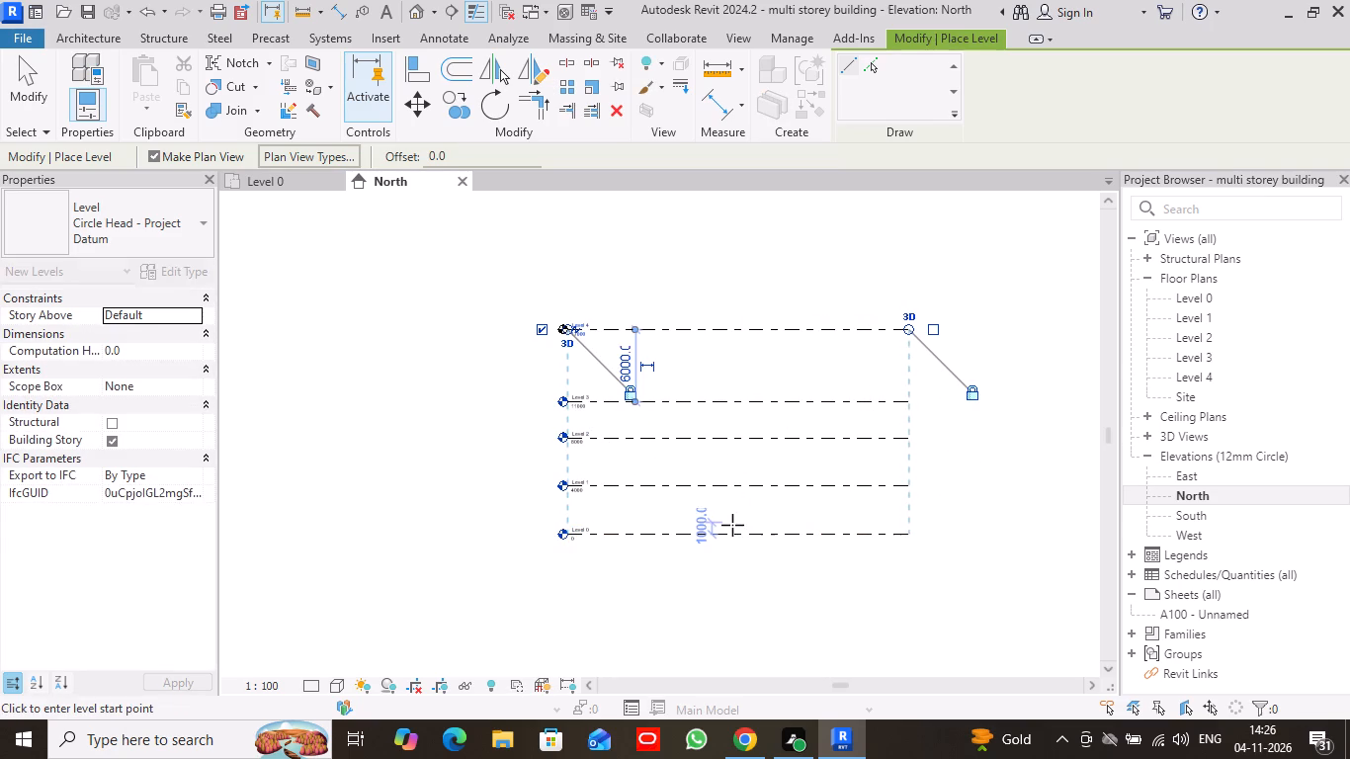
pyautogui.click(567, 274)
pyautogui.click(902, 291)
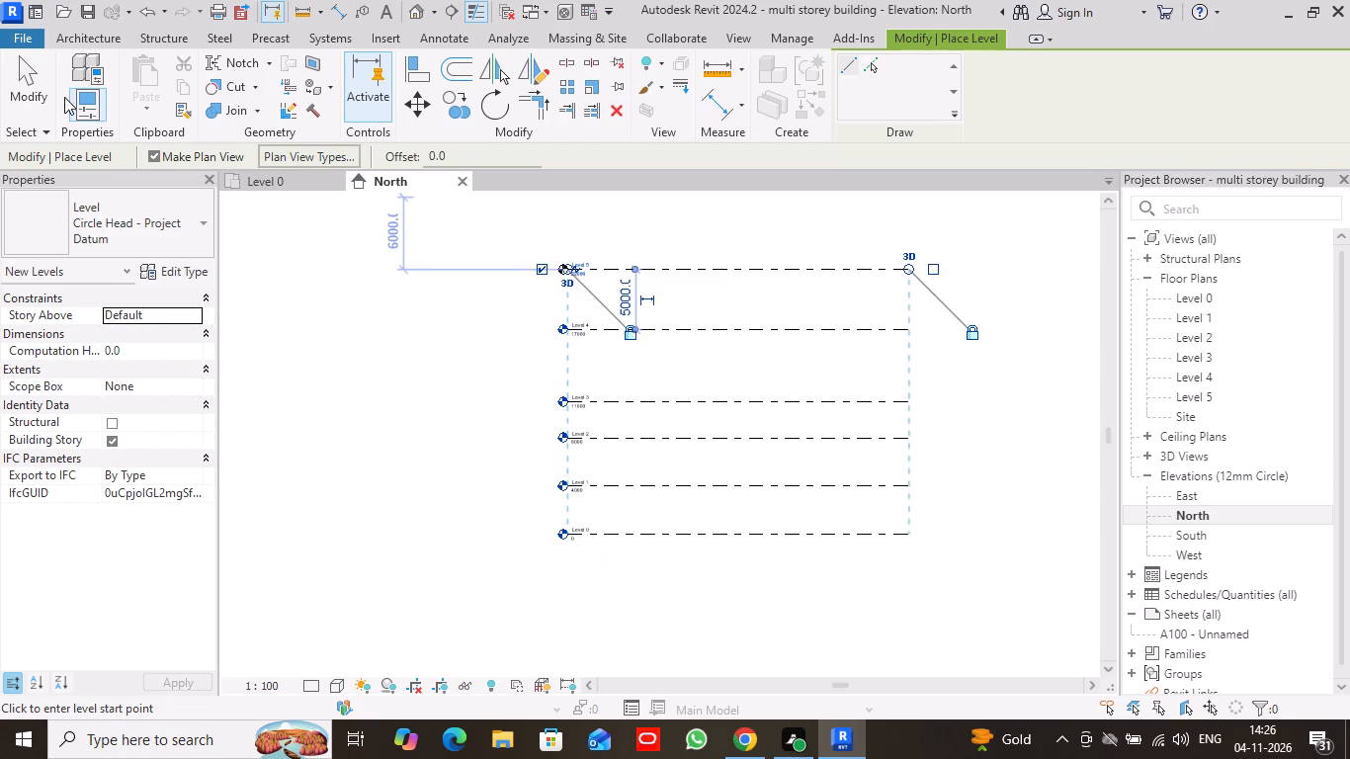
pyautogui.click(31, 95)
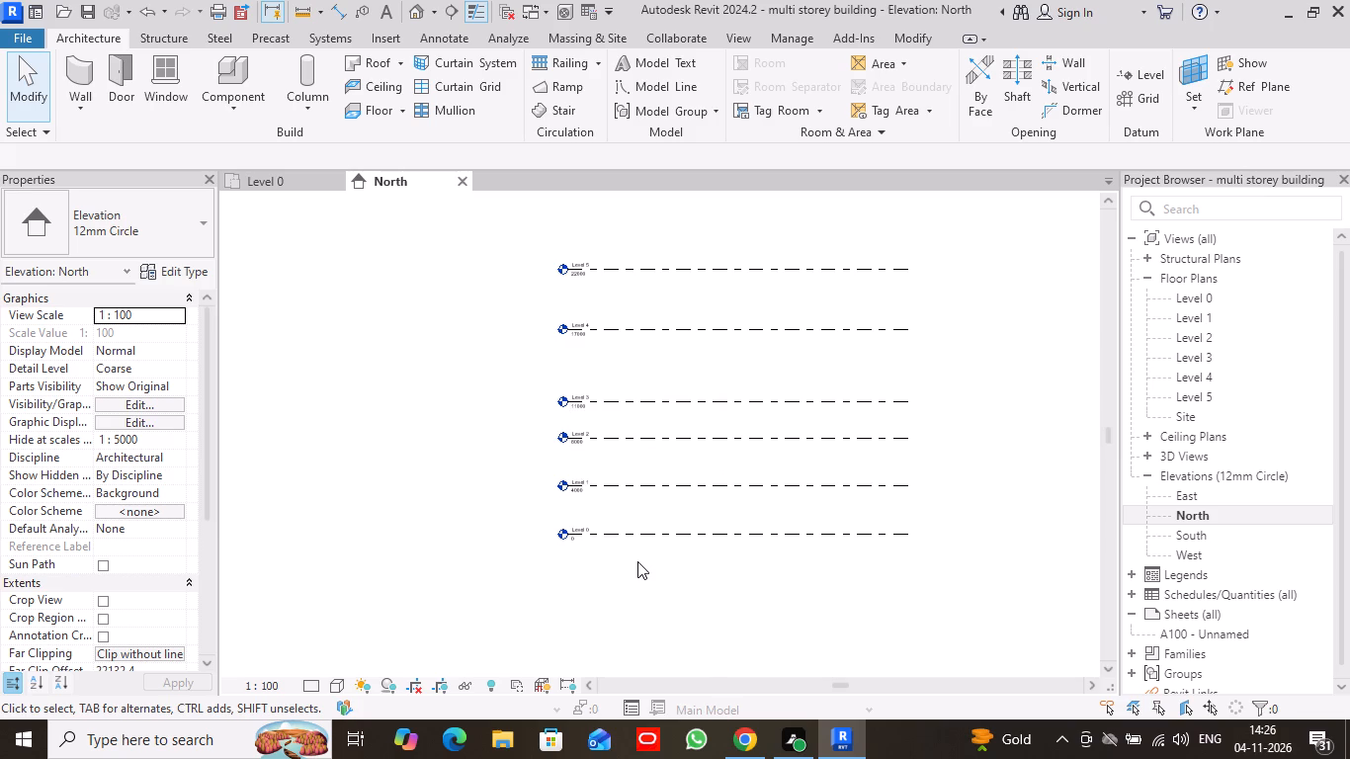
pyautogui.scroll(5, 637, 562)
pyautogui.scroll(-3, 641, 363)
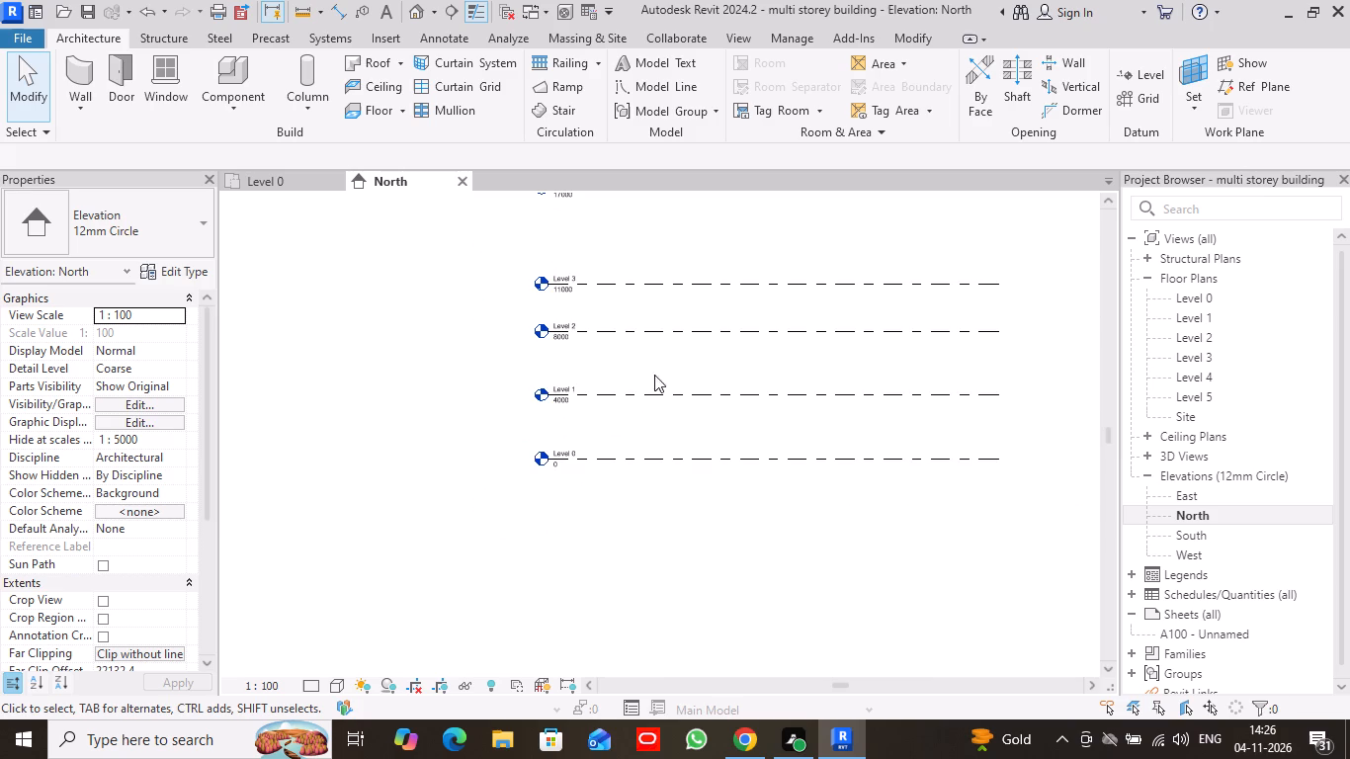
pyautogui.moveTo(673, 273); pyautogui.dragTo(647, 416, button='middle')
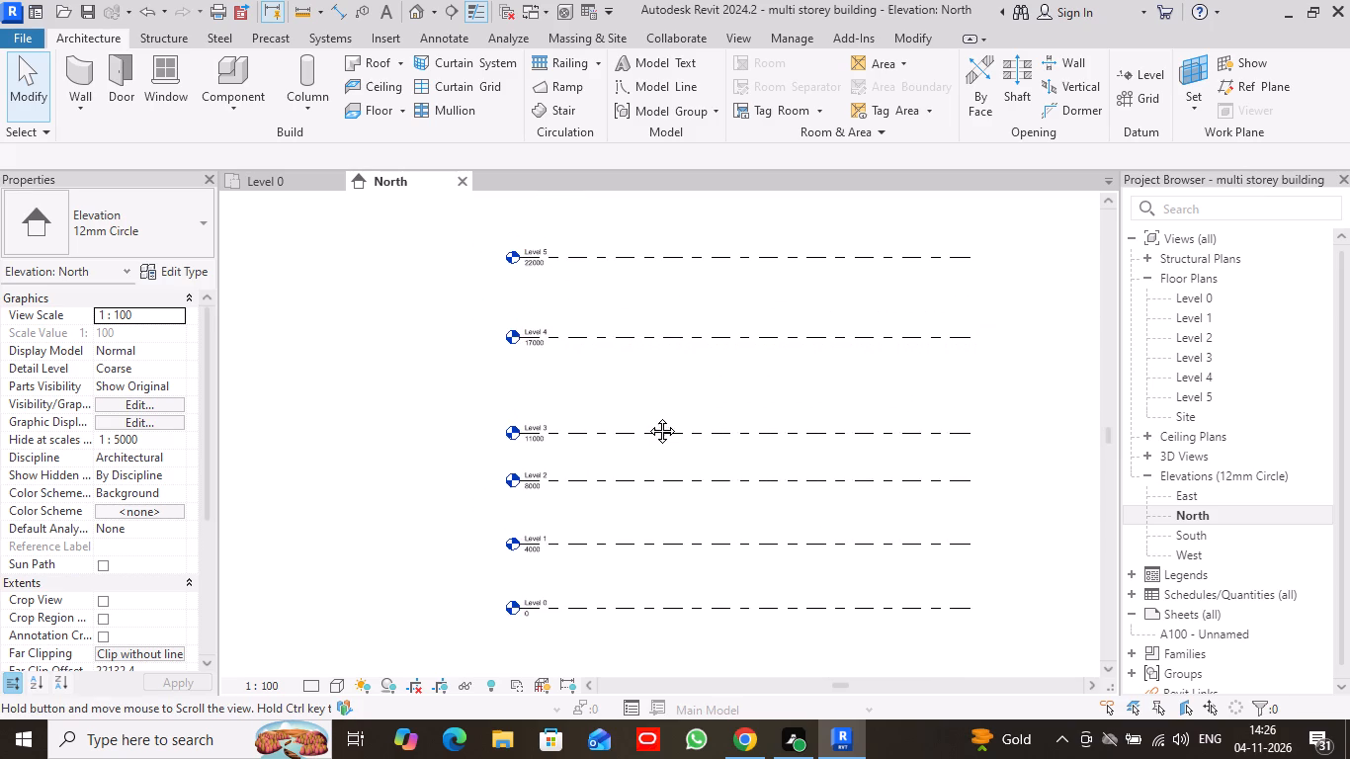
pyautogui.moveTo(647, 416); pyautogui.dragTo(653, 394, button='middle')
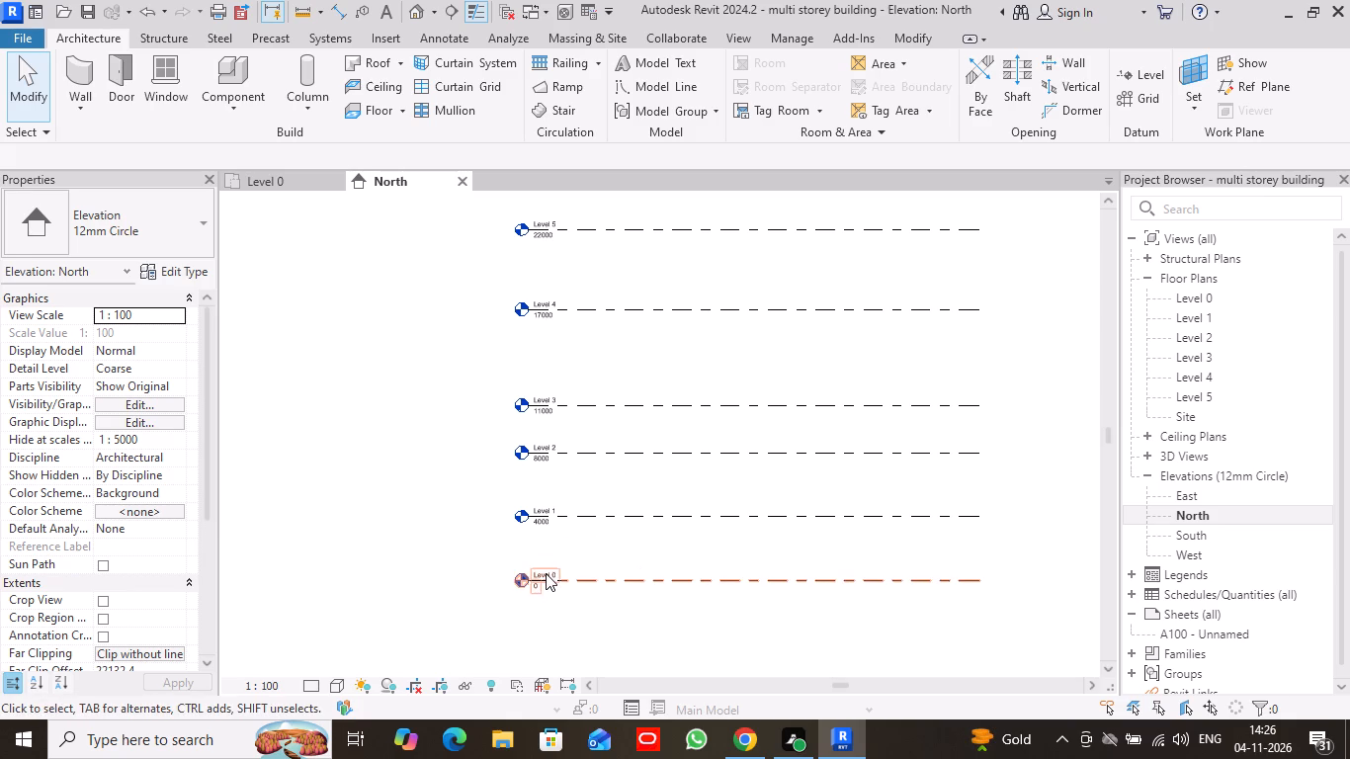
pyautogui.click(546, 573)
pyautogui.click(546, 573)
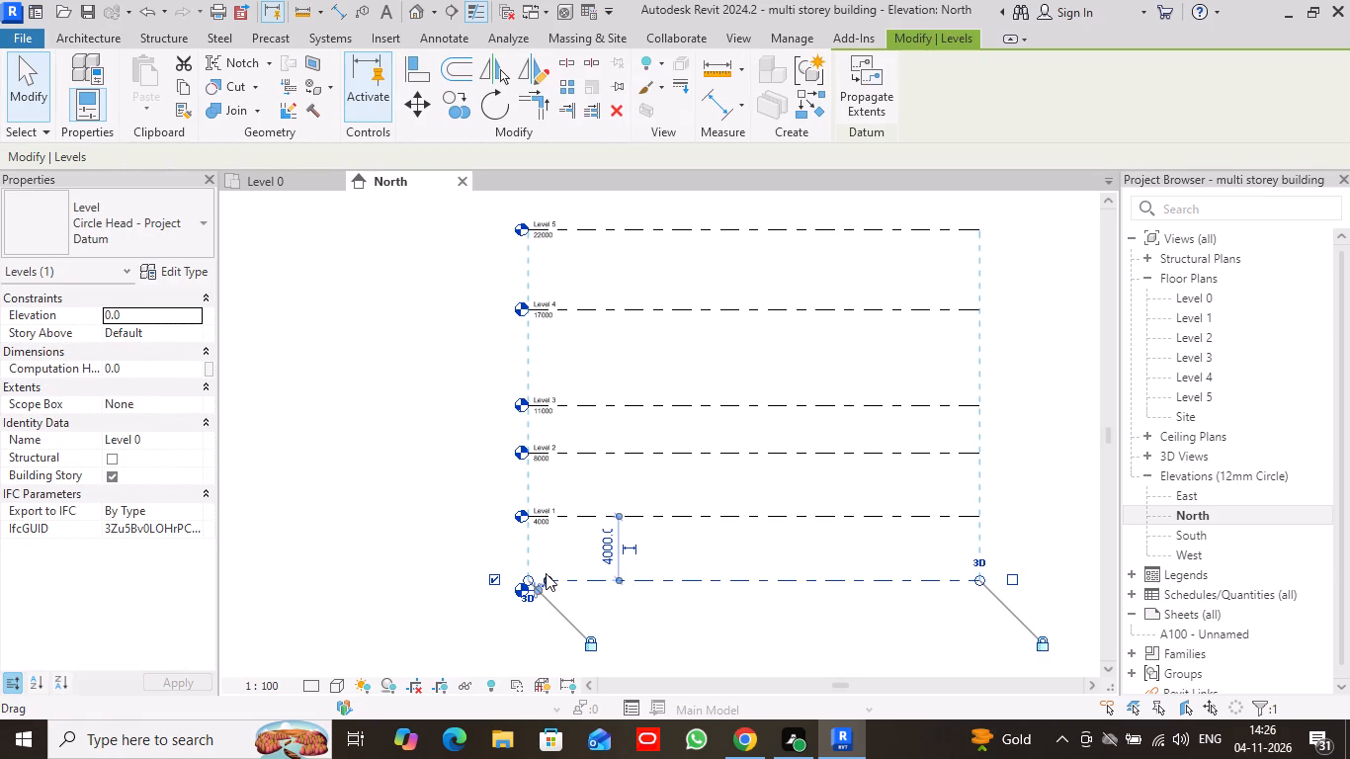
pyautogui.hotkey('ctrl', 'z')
# Rename the lowest level, Level 0, as GL.
pyautogui.scroll(7, 544, 600)
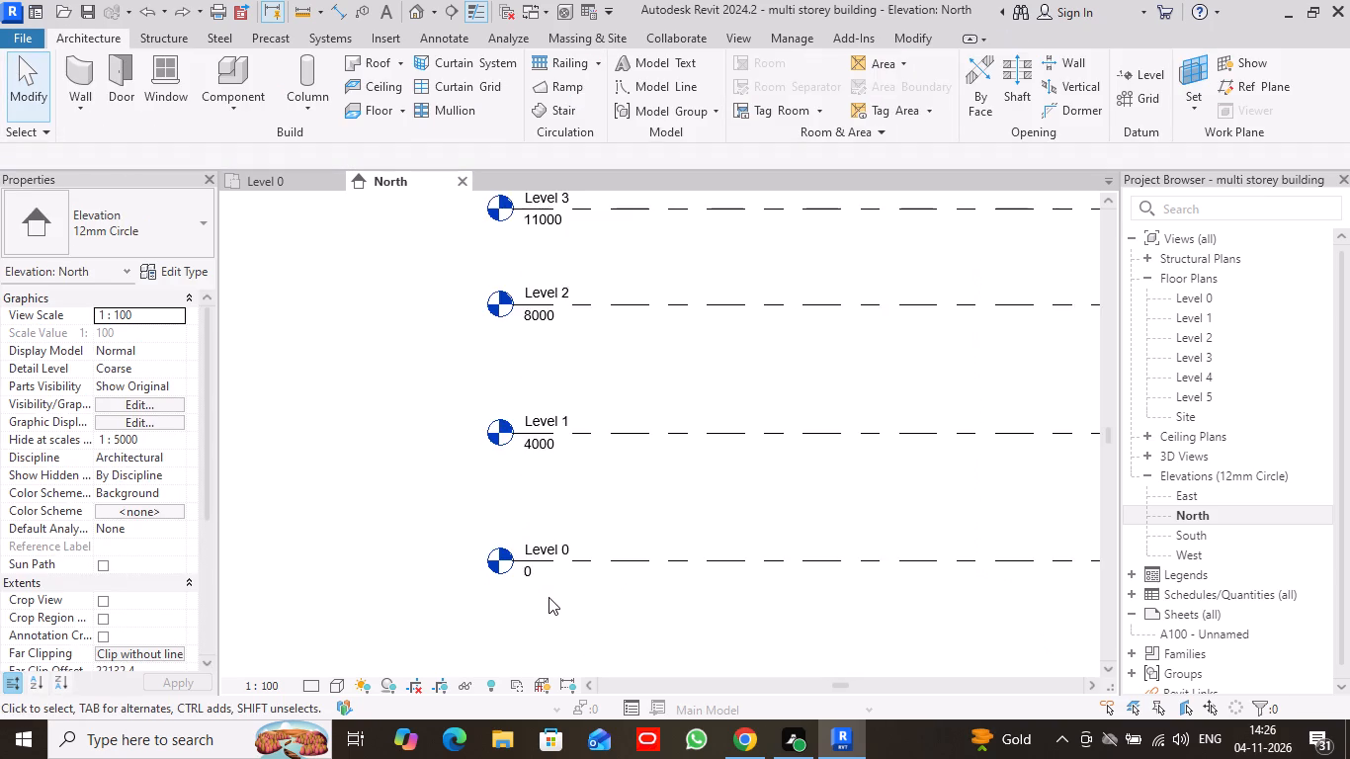
pyautogui.scroll(3, 548, 597)
pyautogui.click(545, 502)
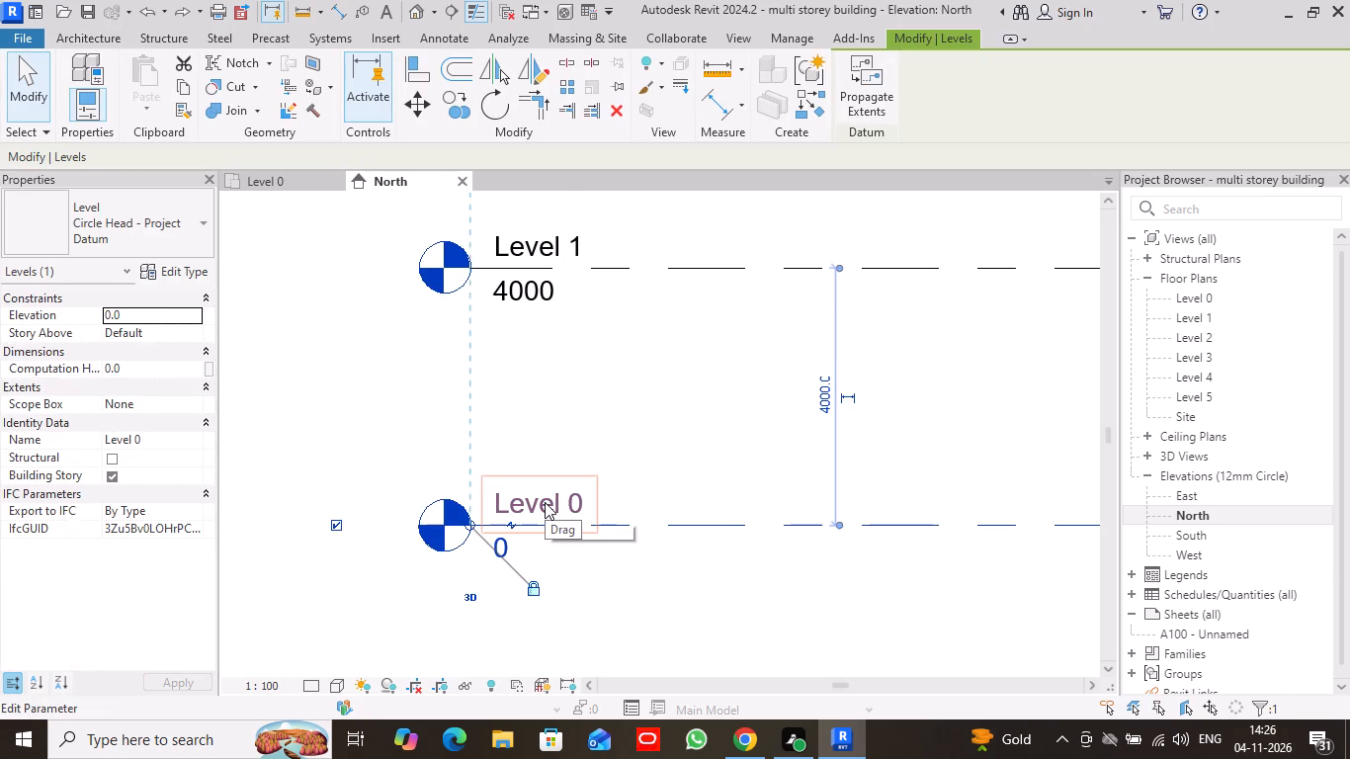
pyautogui.click(545, 502)
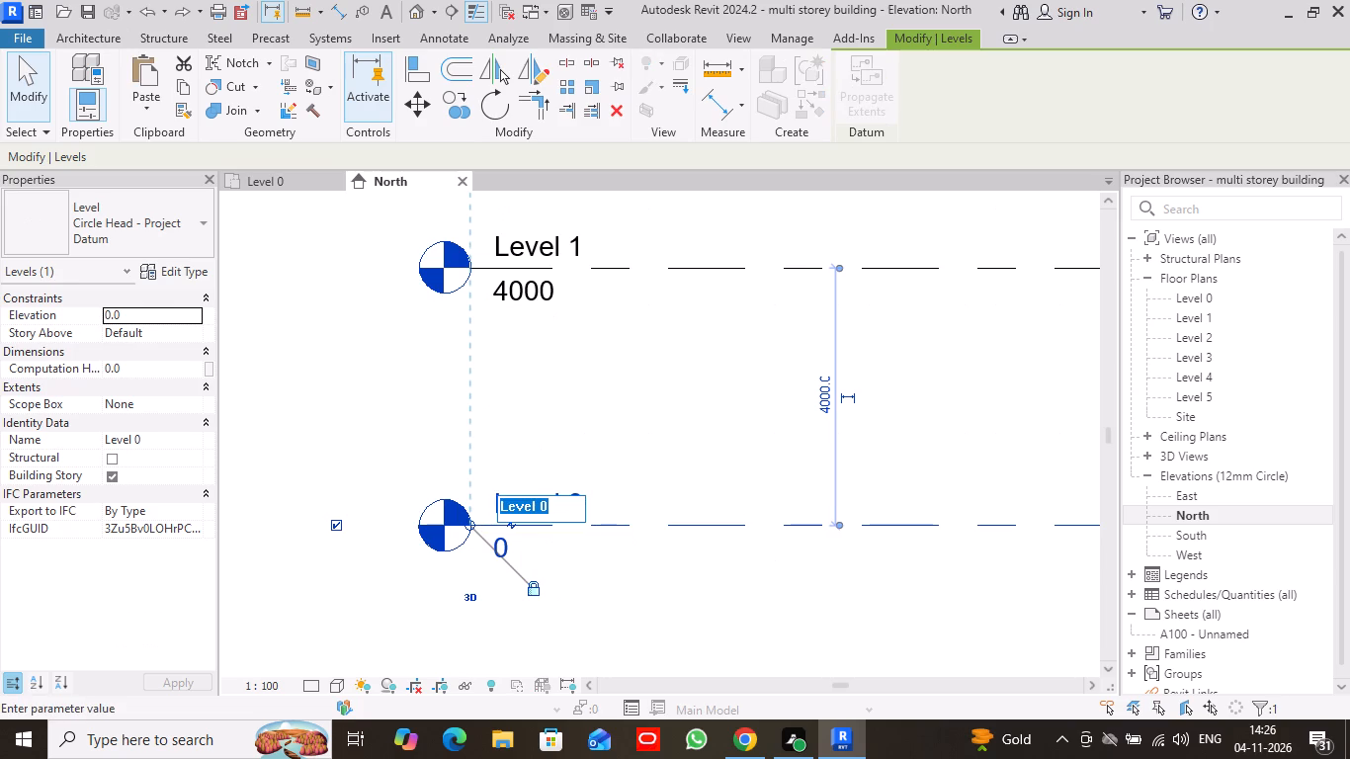
pyautogui.write('gl')
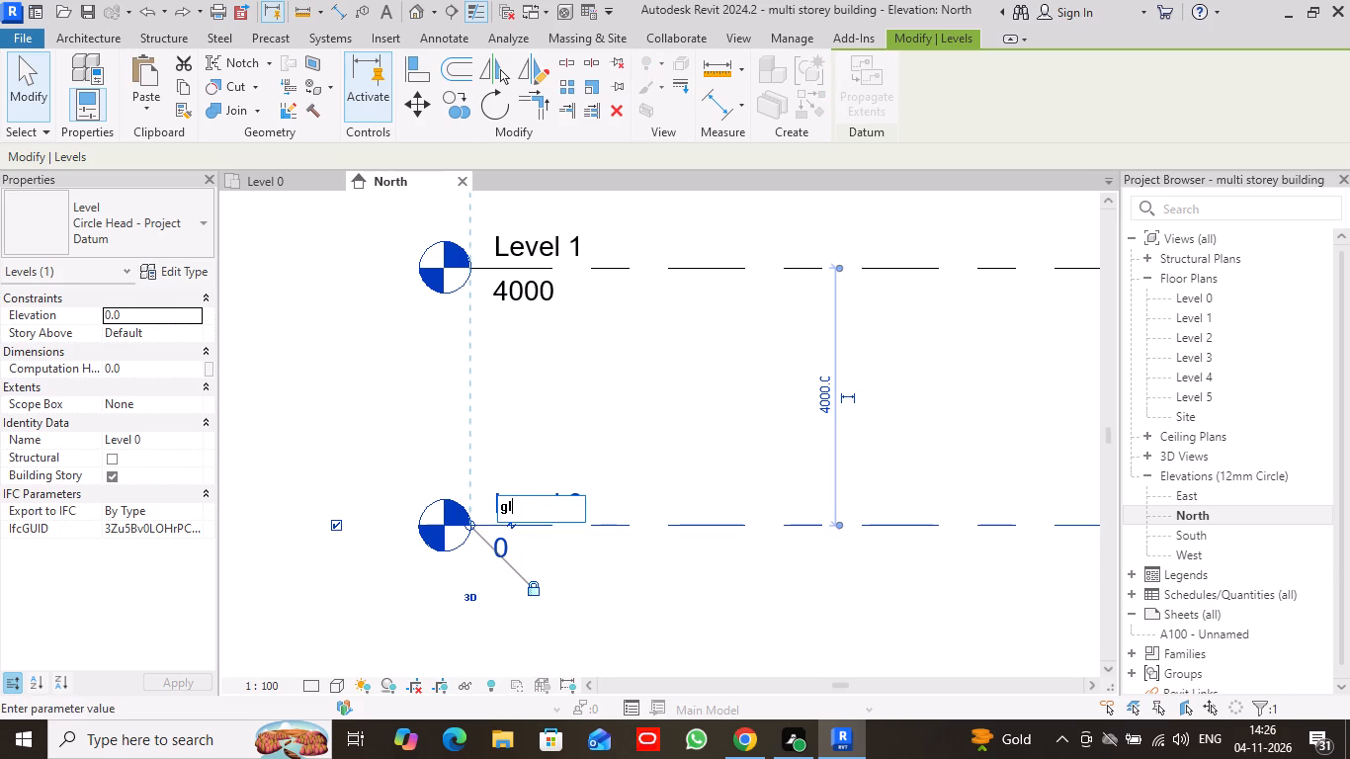
pyautogui.press('BackSpace')
pyautogui.press('BackSpace')
pyautogui.write('GL')
pyautogui.press('Return')
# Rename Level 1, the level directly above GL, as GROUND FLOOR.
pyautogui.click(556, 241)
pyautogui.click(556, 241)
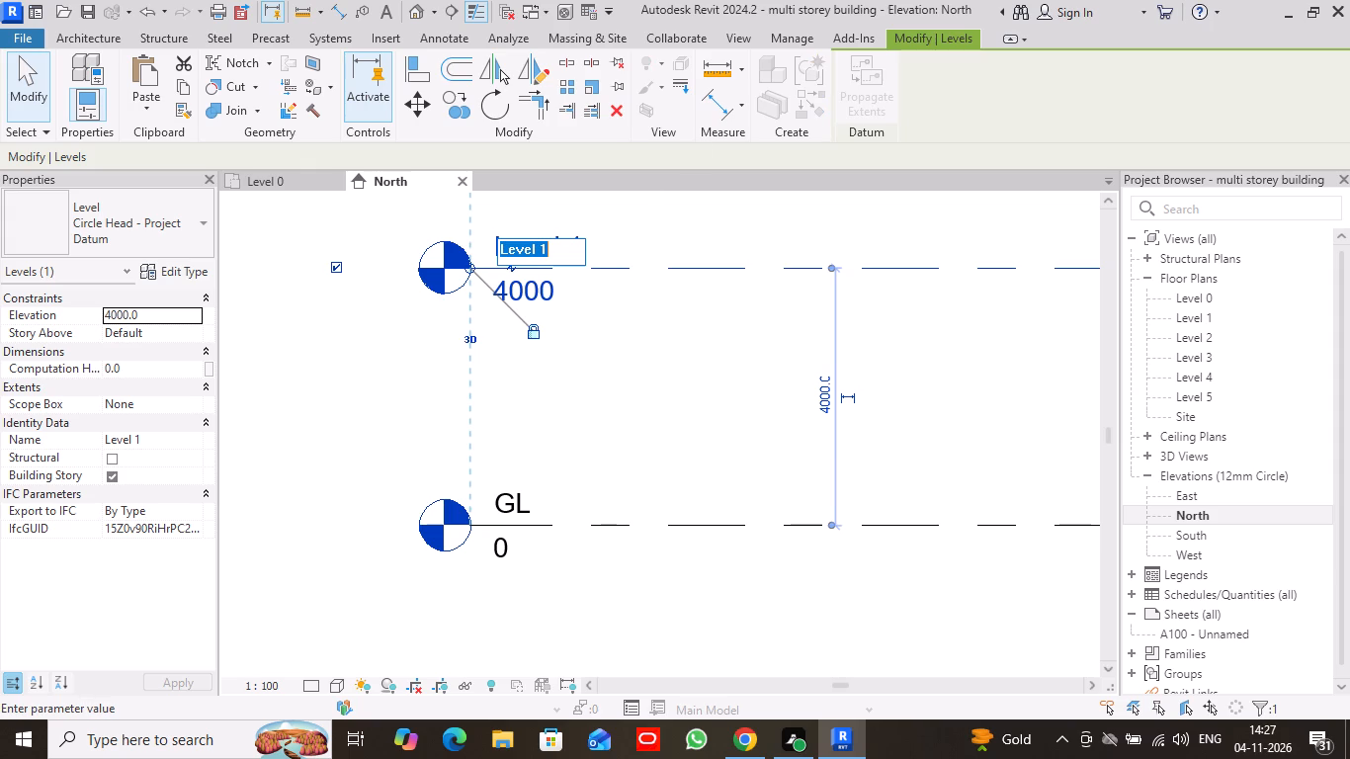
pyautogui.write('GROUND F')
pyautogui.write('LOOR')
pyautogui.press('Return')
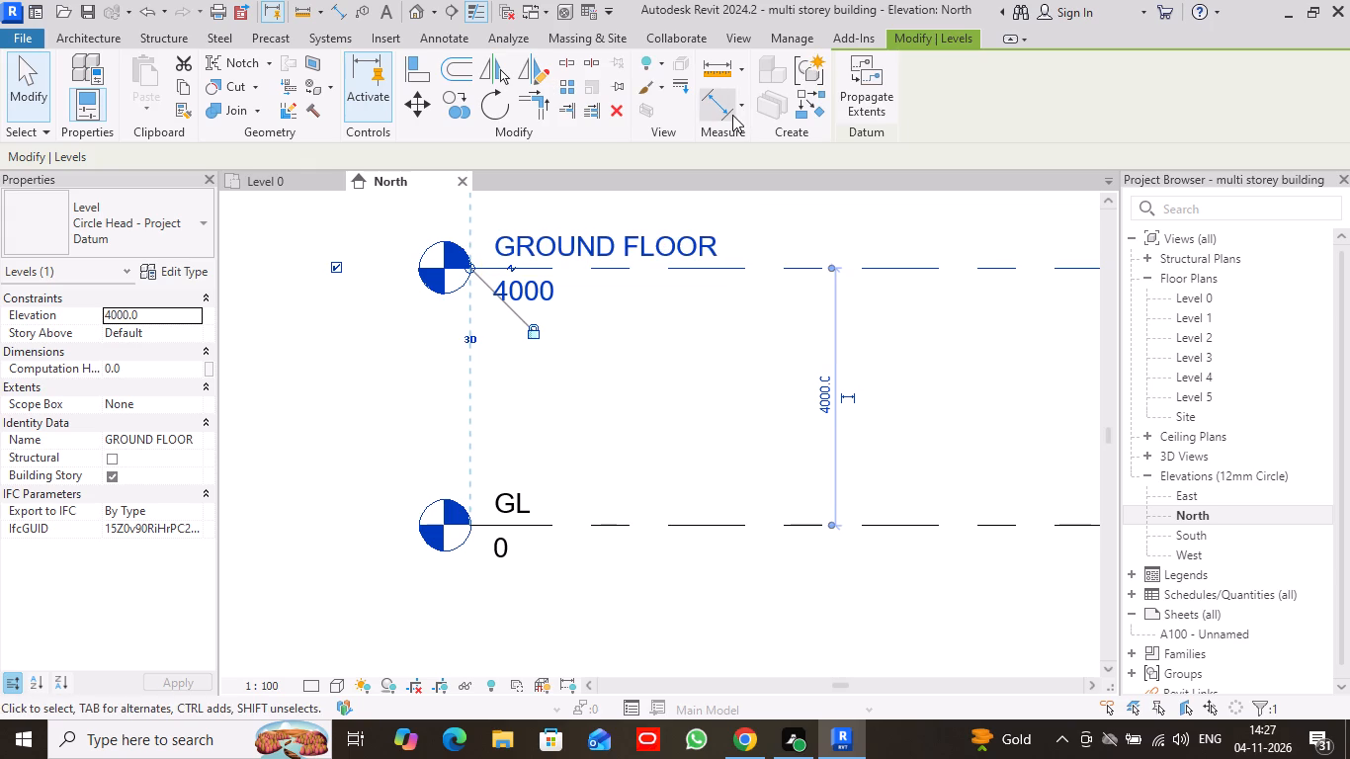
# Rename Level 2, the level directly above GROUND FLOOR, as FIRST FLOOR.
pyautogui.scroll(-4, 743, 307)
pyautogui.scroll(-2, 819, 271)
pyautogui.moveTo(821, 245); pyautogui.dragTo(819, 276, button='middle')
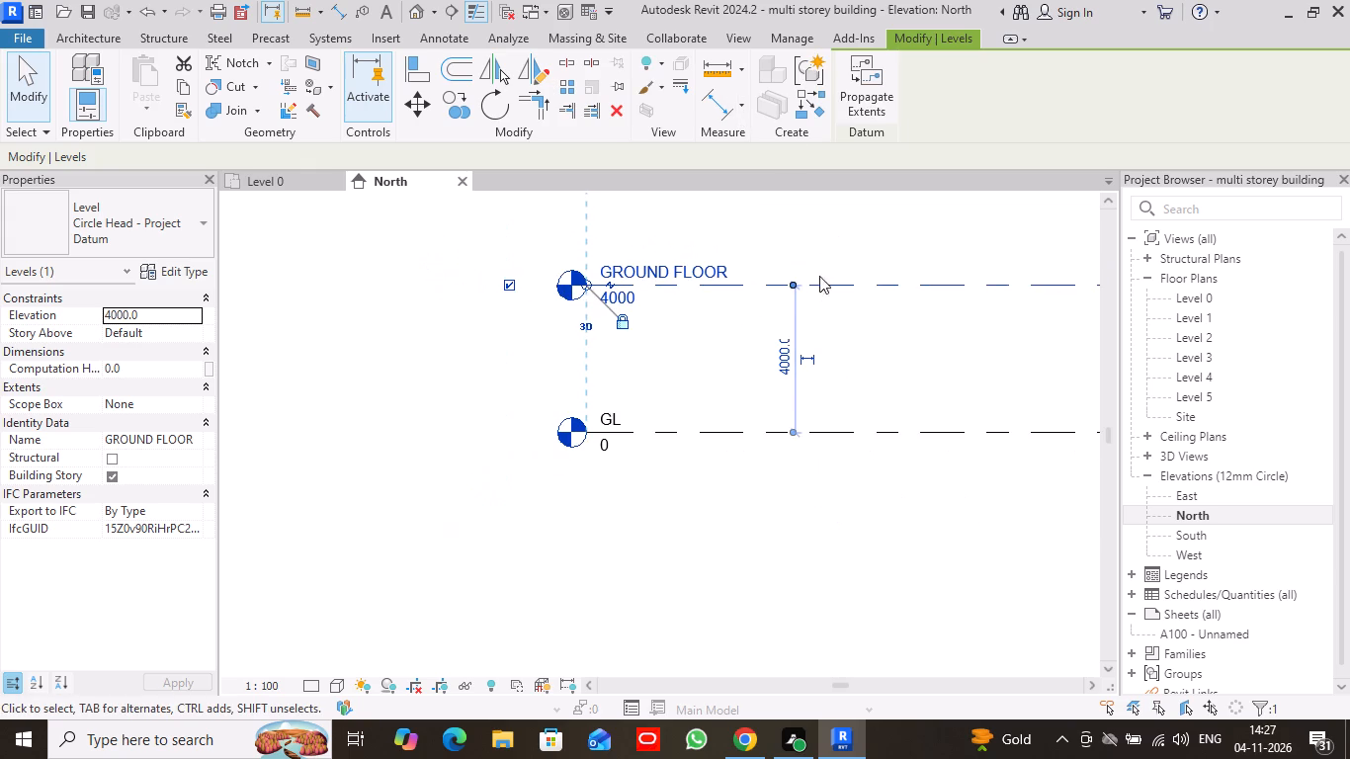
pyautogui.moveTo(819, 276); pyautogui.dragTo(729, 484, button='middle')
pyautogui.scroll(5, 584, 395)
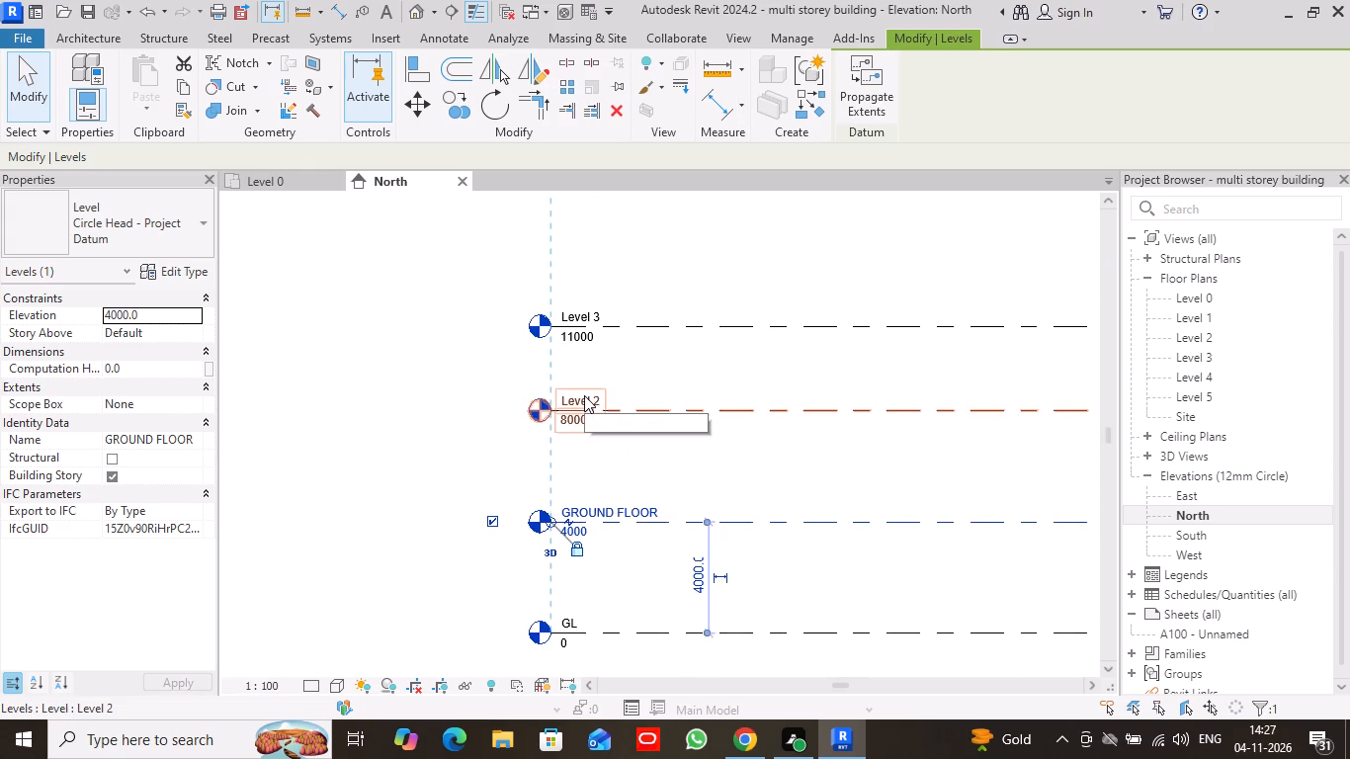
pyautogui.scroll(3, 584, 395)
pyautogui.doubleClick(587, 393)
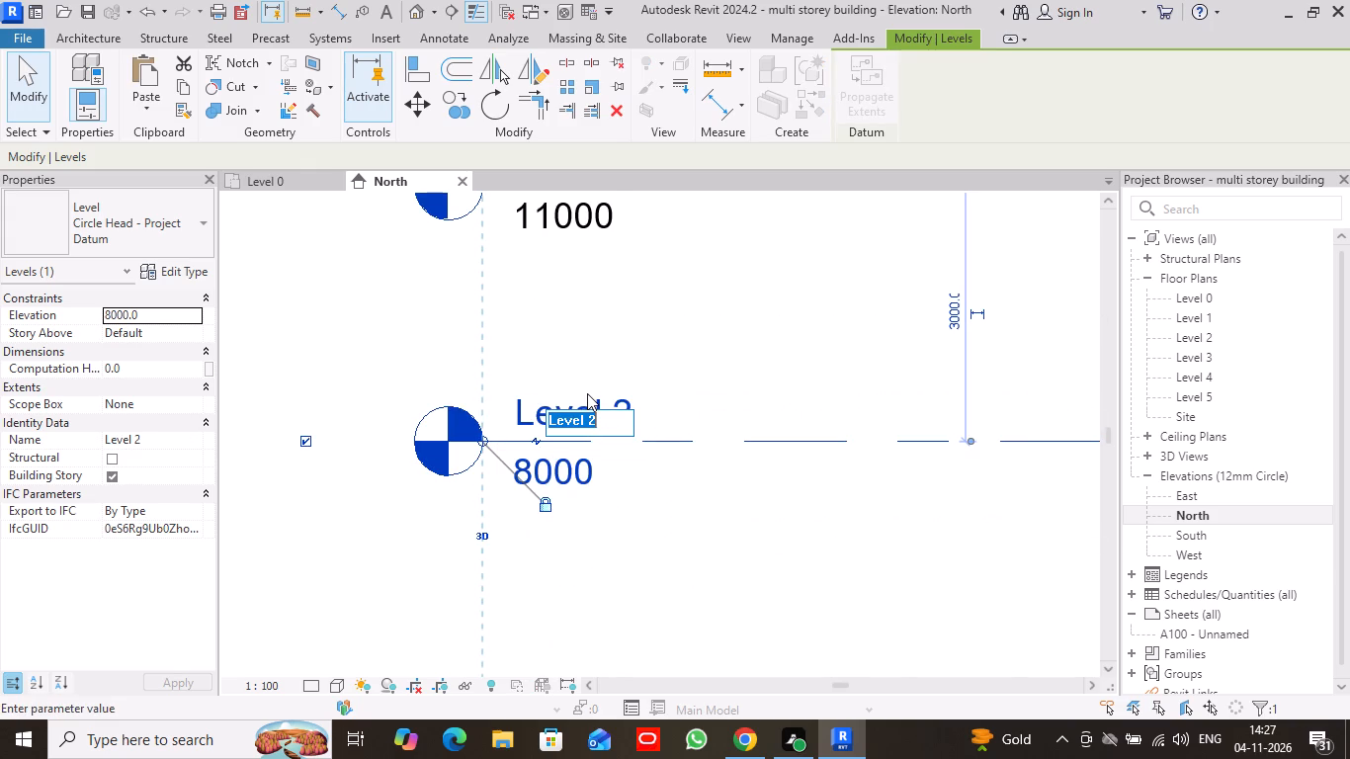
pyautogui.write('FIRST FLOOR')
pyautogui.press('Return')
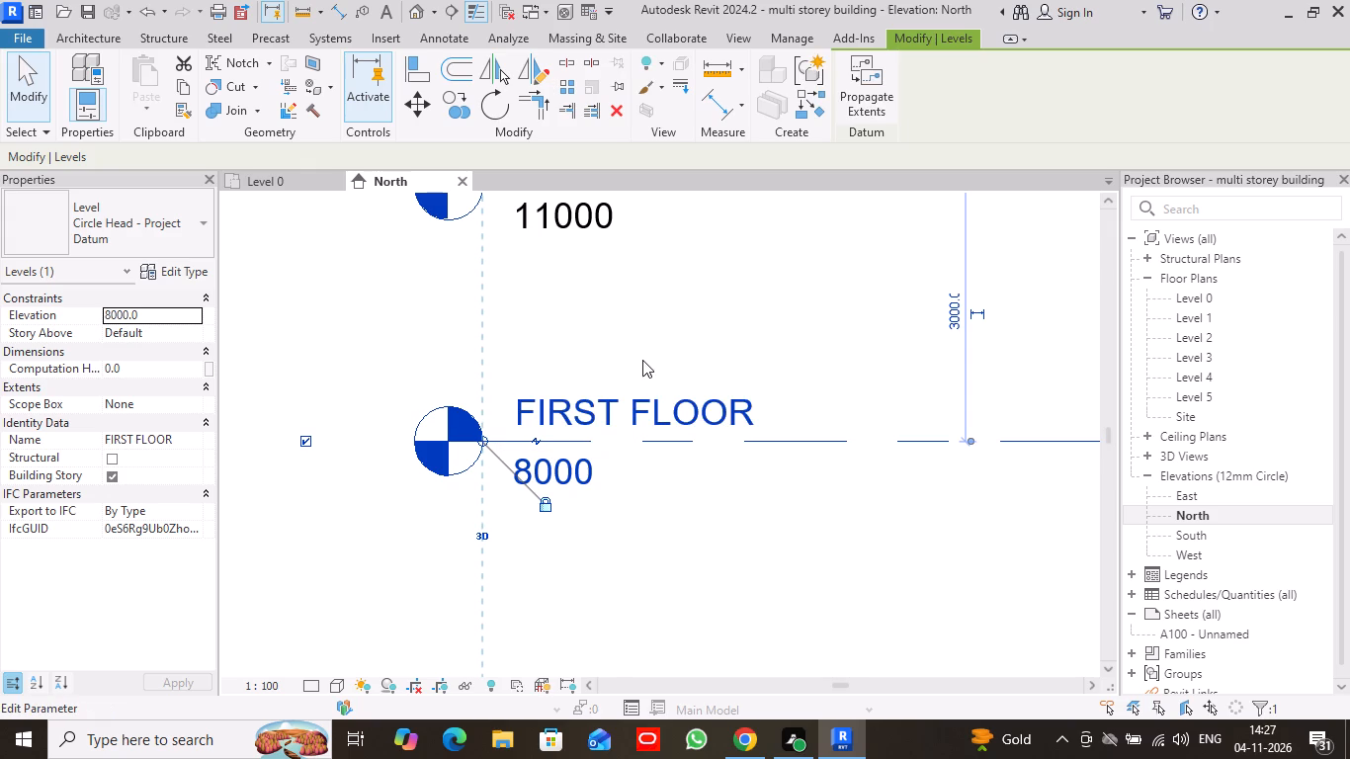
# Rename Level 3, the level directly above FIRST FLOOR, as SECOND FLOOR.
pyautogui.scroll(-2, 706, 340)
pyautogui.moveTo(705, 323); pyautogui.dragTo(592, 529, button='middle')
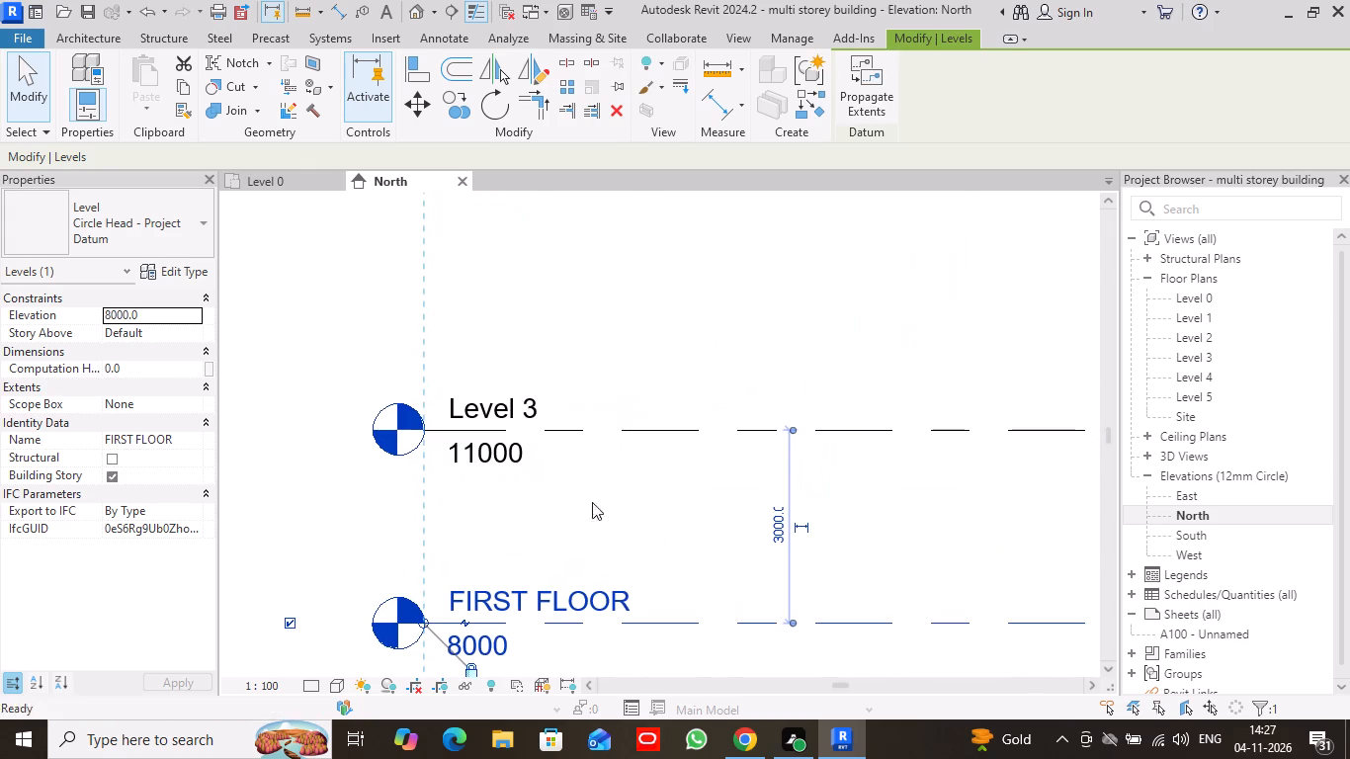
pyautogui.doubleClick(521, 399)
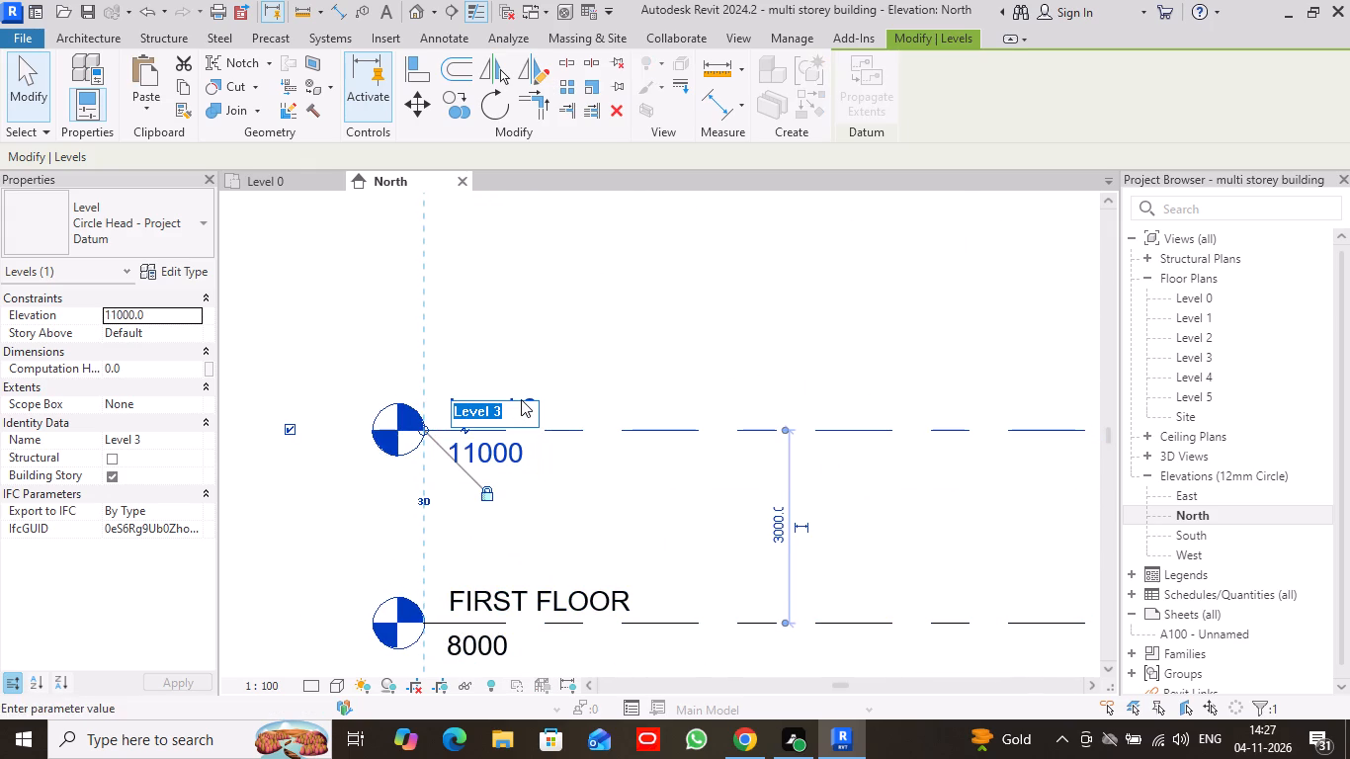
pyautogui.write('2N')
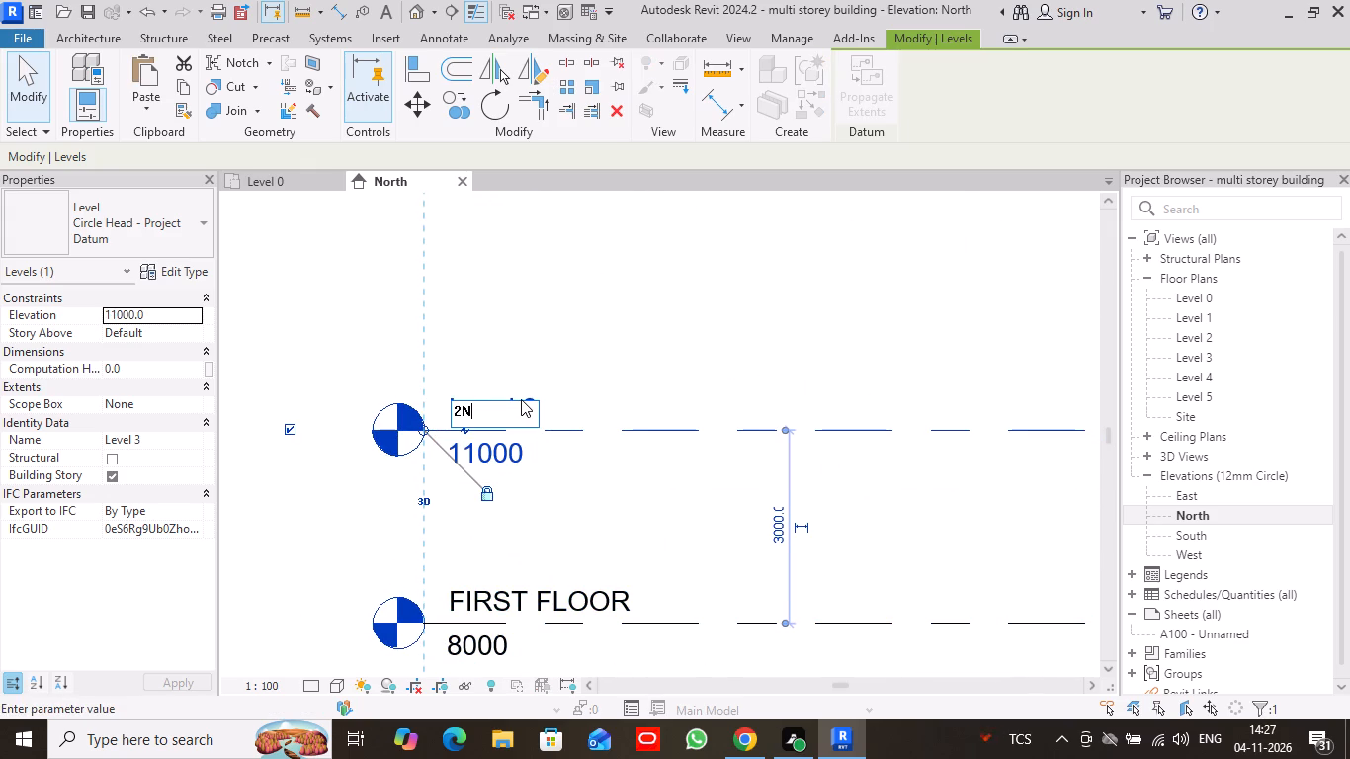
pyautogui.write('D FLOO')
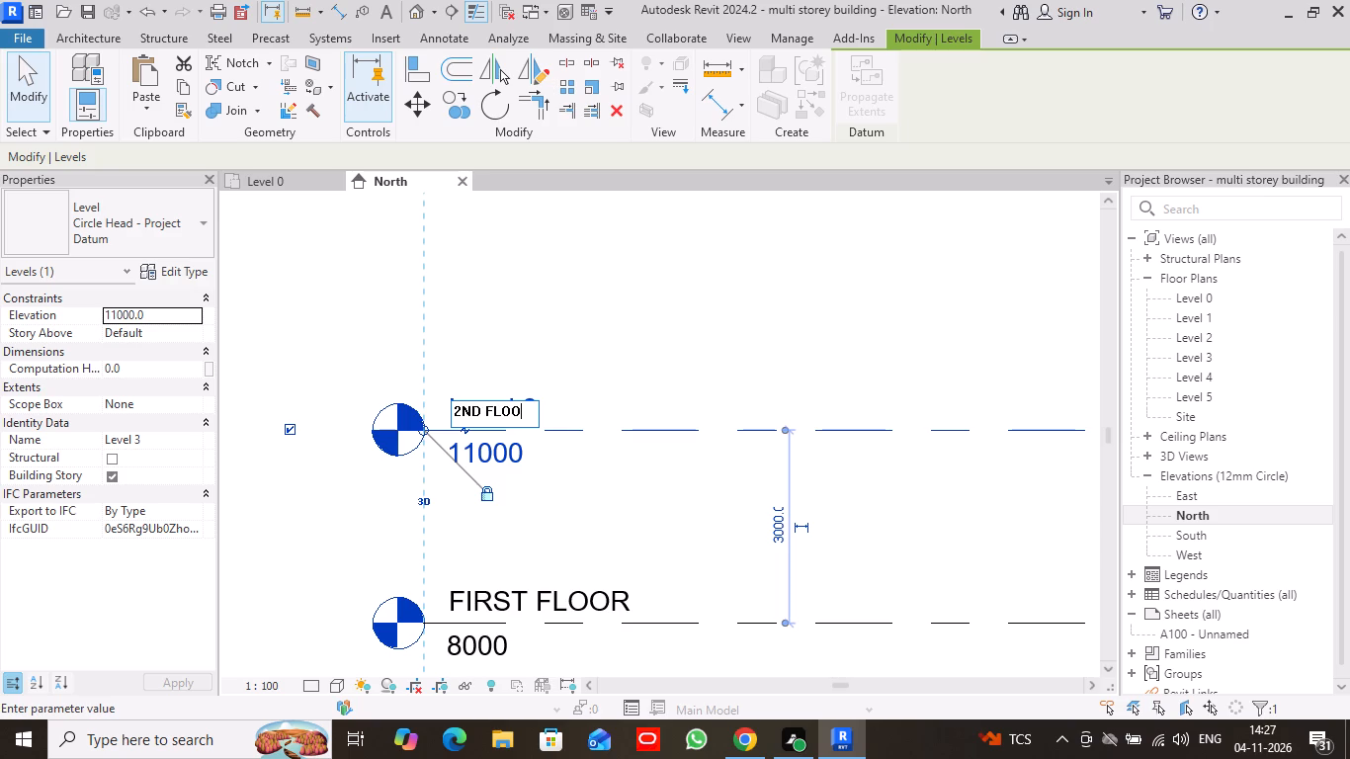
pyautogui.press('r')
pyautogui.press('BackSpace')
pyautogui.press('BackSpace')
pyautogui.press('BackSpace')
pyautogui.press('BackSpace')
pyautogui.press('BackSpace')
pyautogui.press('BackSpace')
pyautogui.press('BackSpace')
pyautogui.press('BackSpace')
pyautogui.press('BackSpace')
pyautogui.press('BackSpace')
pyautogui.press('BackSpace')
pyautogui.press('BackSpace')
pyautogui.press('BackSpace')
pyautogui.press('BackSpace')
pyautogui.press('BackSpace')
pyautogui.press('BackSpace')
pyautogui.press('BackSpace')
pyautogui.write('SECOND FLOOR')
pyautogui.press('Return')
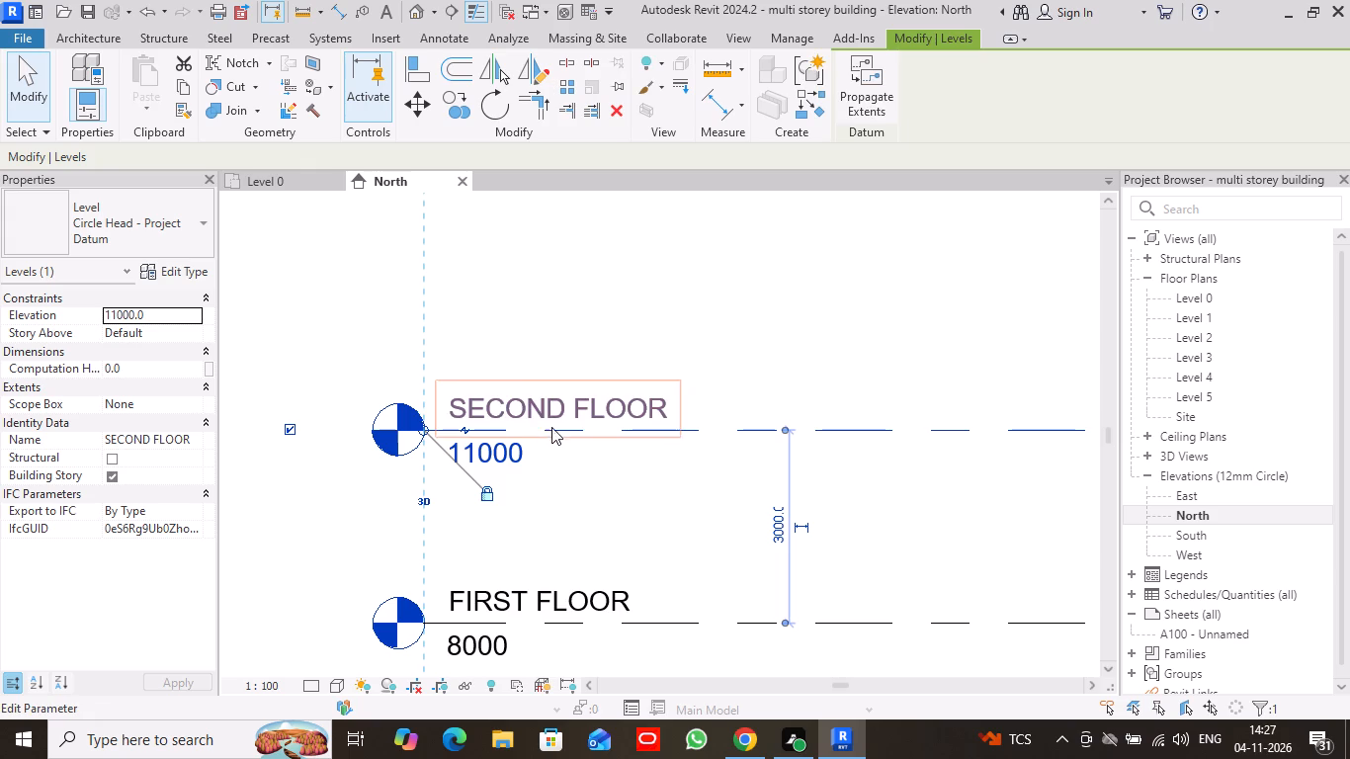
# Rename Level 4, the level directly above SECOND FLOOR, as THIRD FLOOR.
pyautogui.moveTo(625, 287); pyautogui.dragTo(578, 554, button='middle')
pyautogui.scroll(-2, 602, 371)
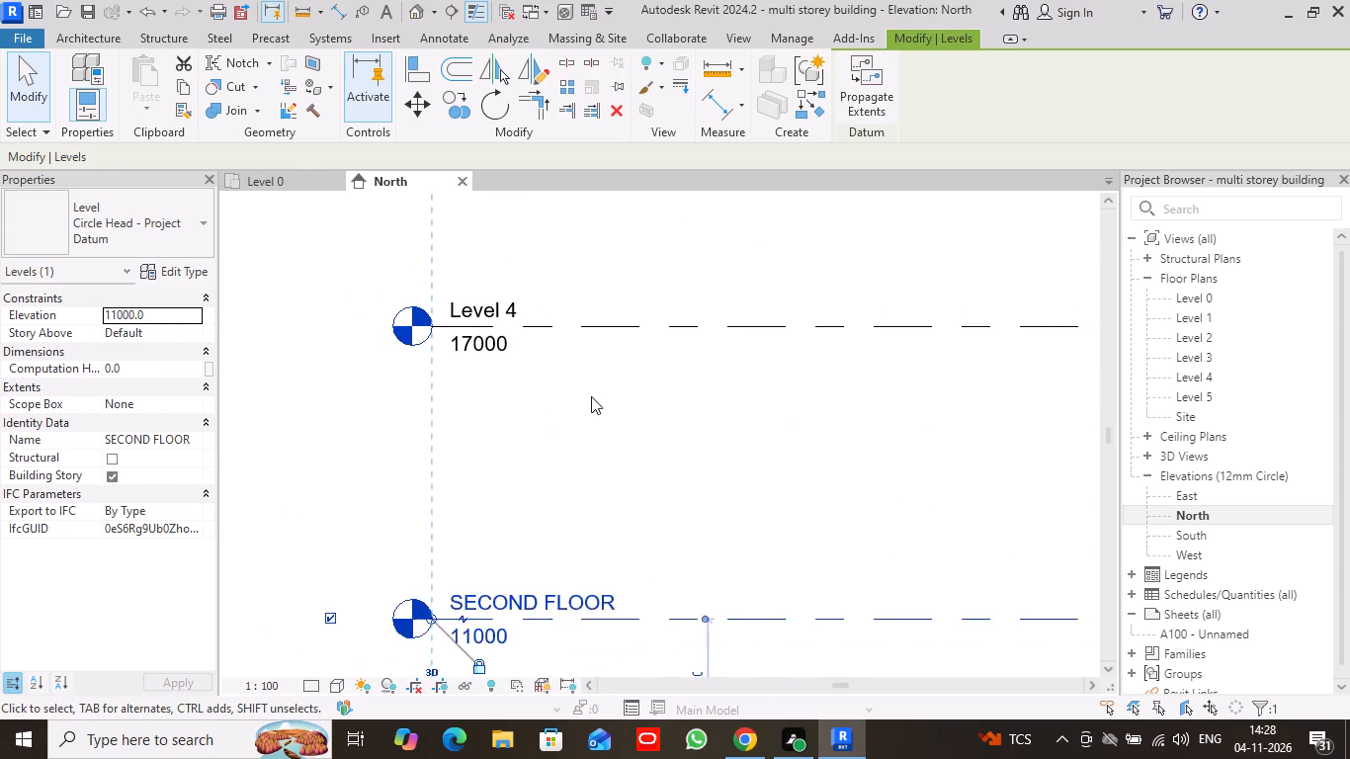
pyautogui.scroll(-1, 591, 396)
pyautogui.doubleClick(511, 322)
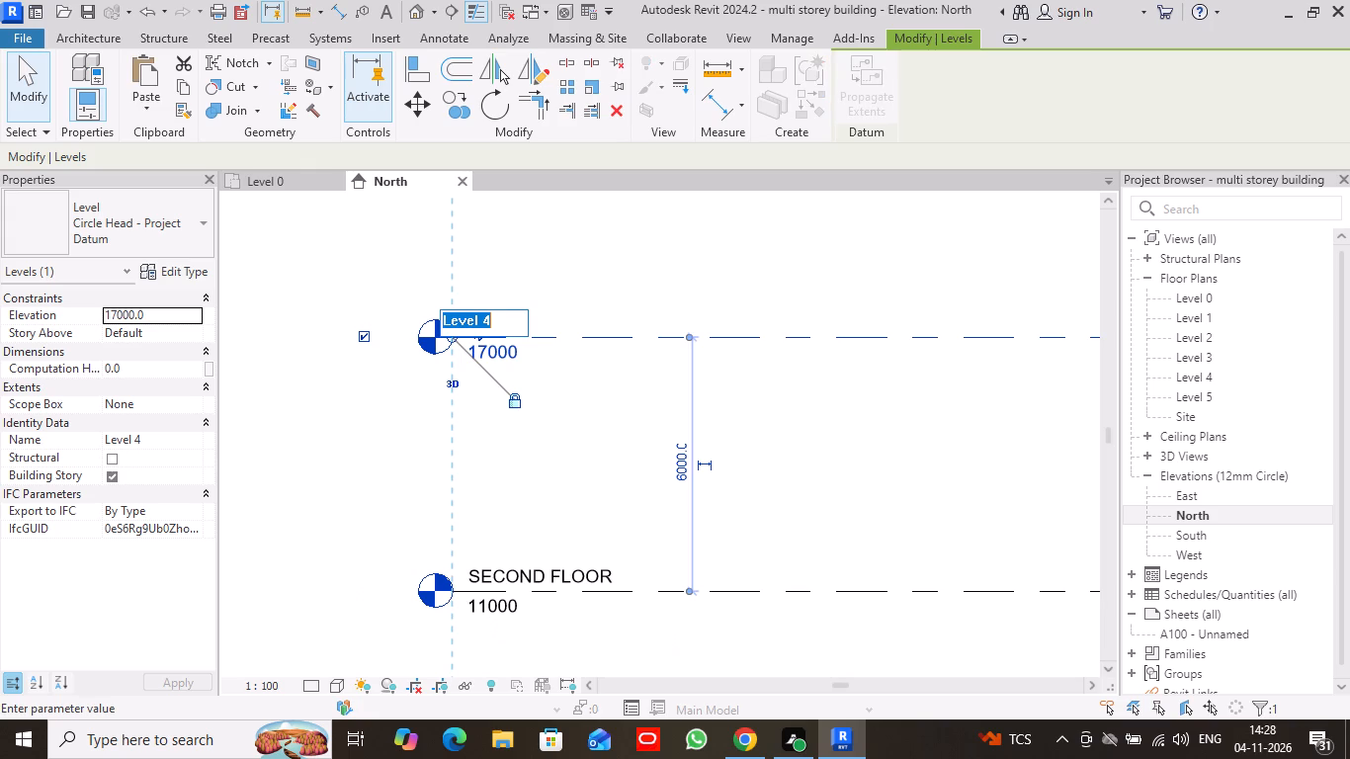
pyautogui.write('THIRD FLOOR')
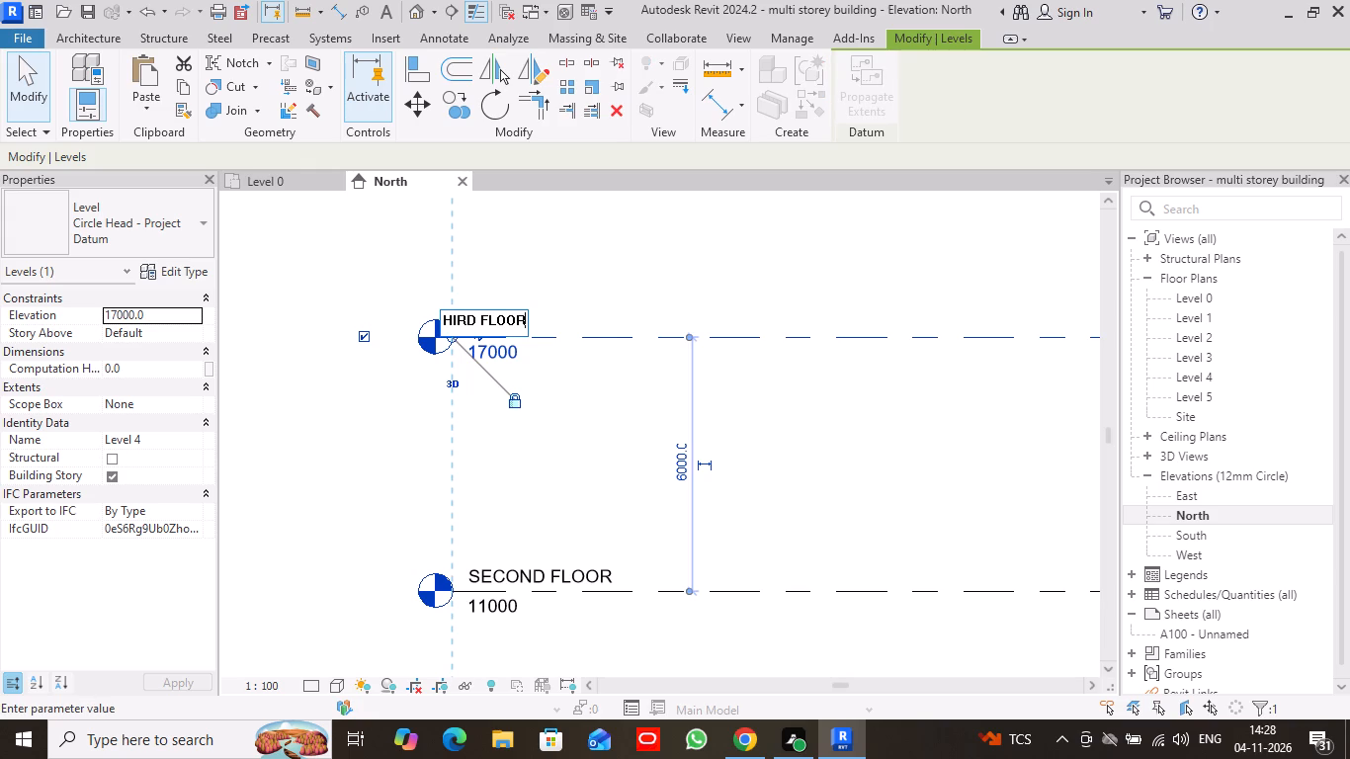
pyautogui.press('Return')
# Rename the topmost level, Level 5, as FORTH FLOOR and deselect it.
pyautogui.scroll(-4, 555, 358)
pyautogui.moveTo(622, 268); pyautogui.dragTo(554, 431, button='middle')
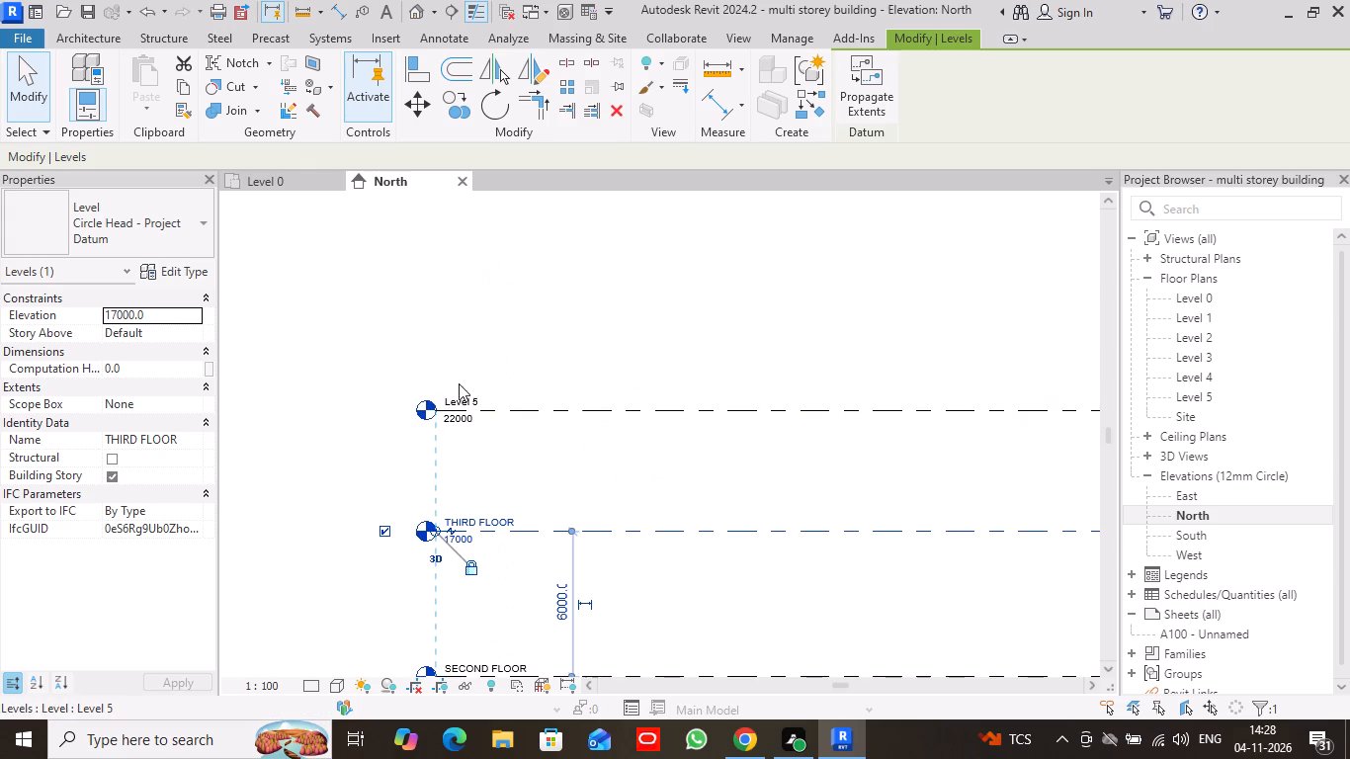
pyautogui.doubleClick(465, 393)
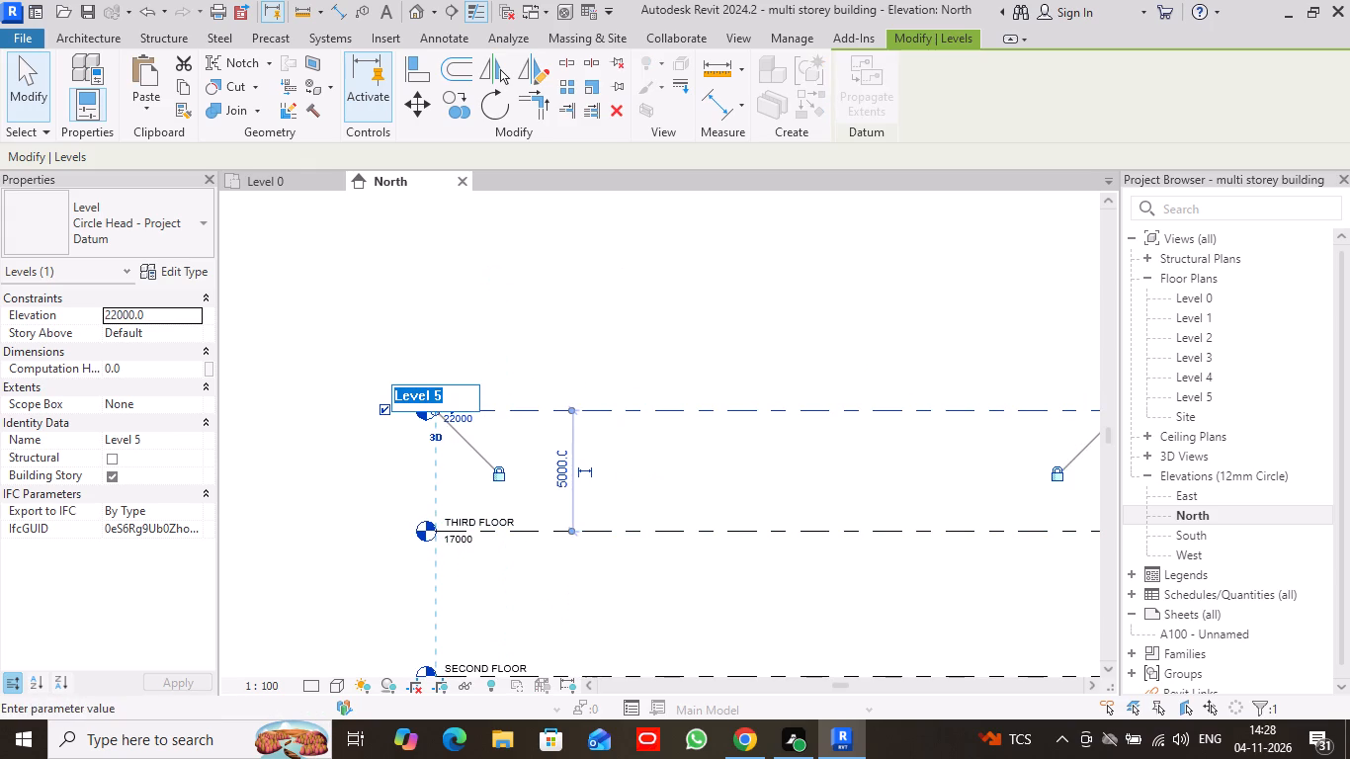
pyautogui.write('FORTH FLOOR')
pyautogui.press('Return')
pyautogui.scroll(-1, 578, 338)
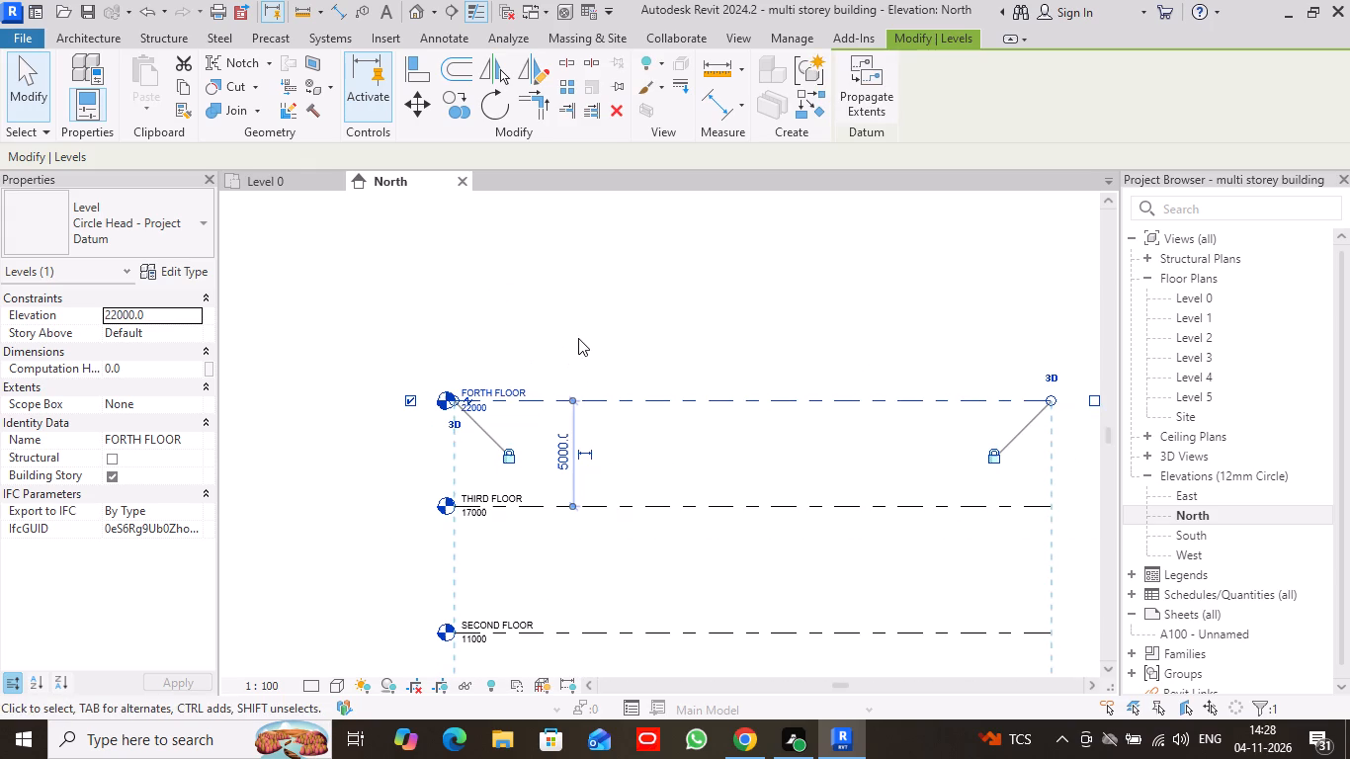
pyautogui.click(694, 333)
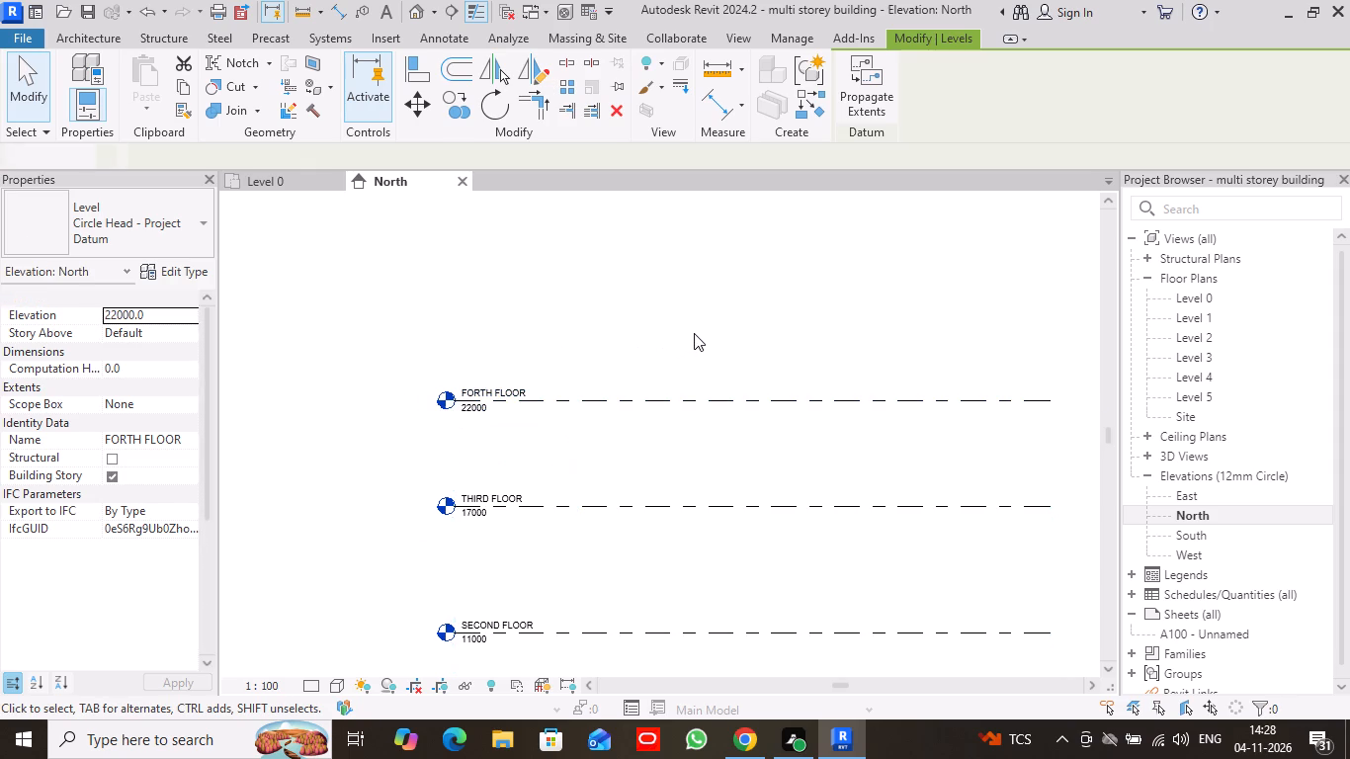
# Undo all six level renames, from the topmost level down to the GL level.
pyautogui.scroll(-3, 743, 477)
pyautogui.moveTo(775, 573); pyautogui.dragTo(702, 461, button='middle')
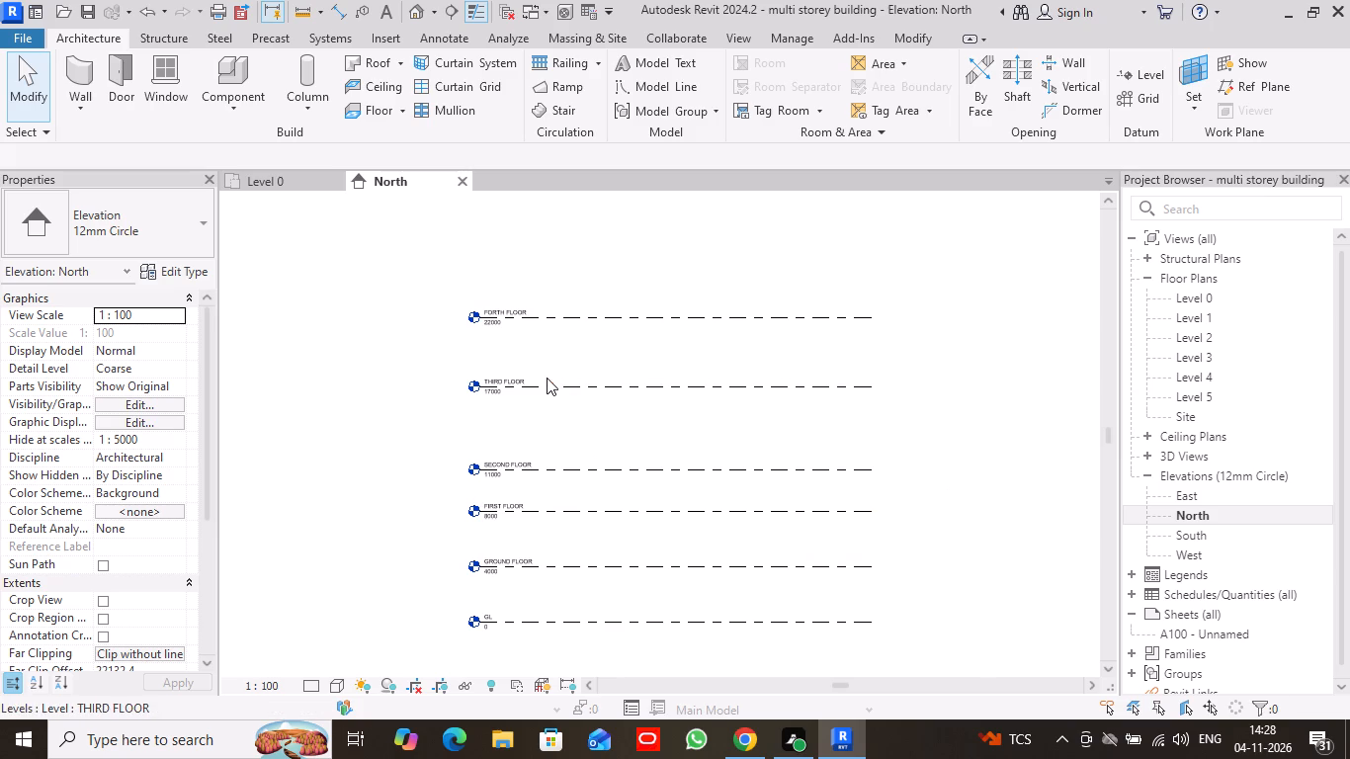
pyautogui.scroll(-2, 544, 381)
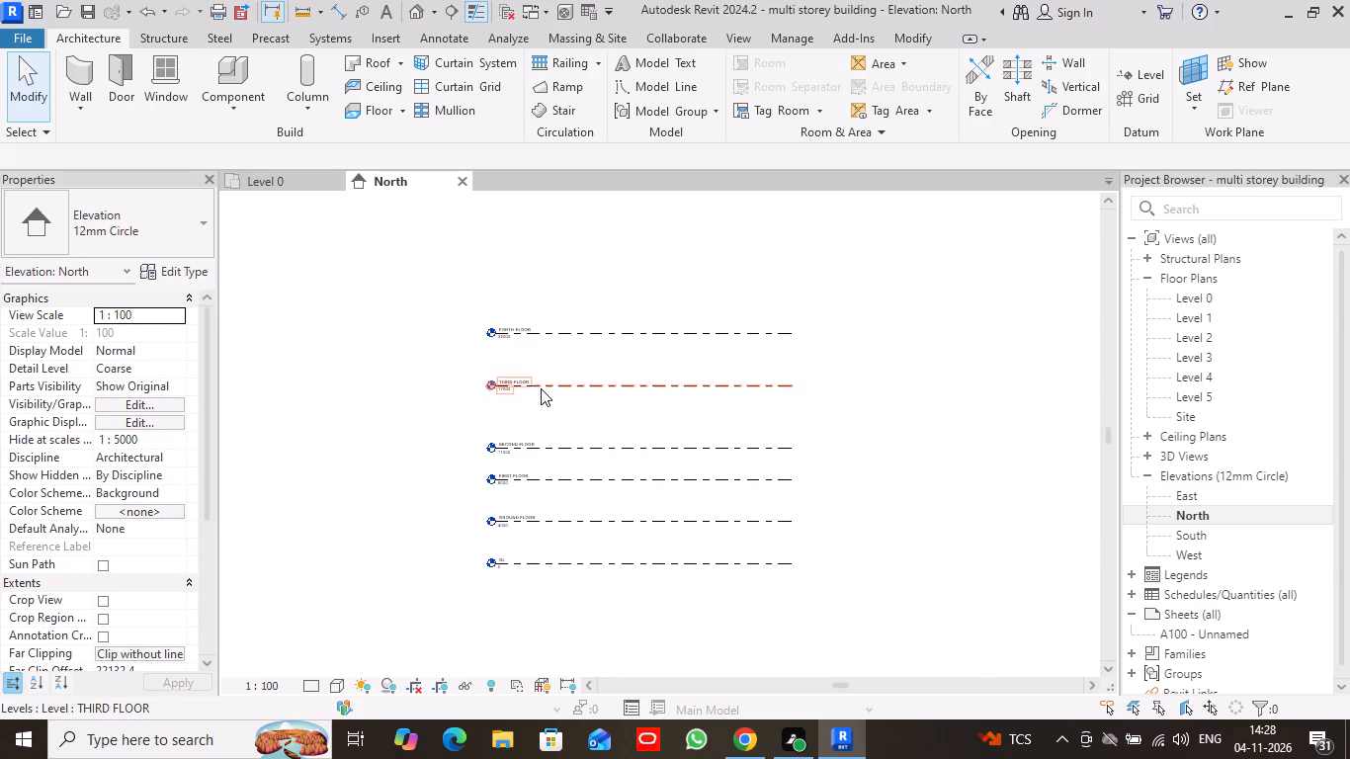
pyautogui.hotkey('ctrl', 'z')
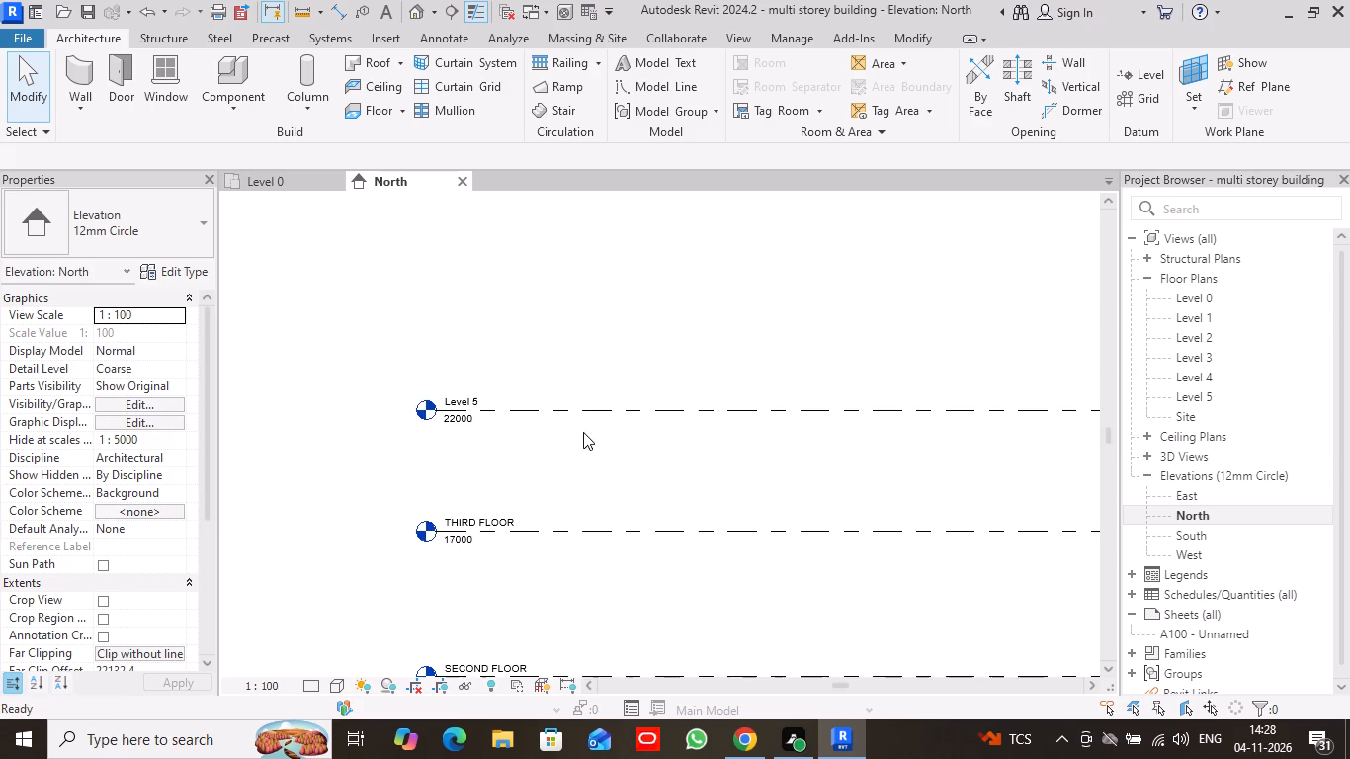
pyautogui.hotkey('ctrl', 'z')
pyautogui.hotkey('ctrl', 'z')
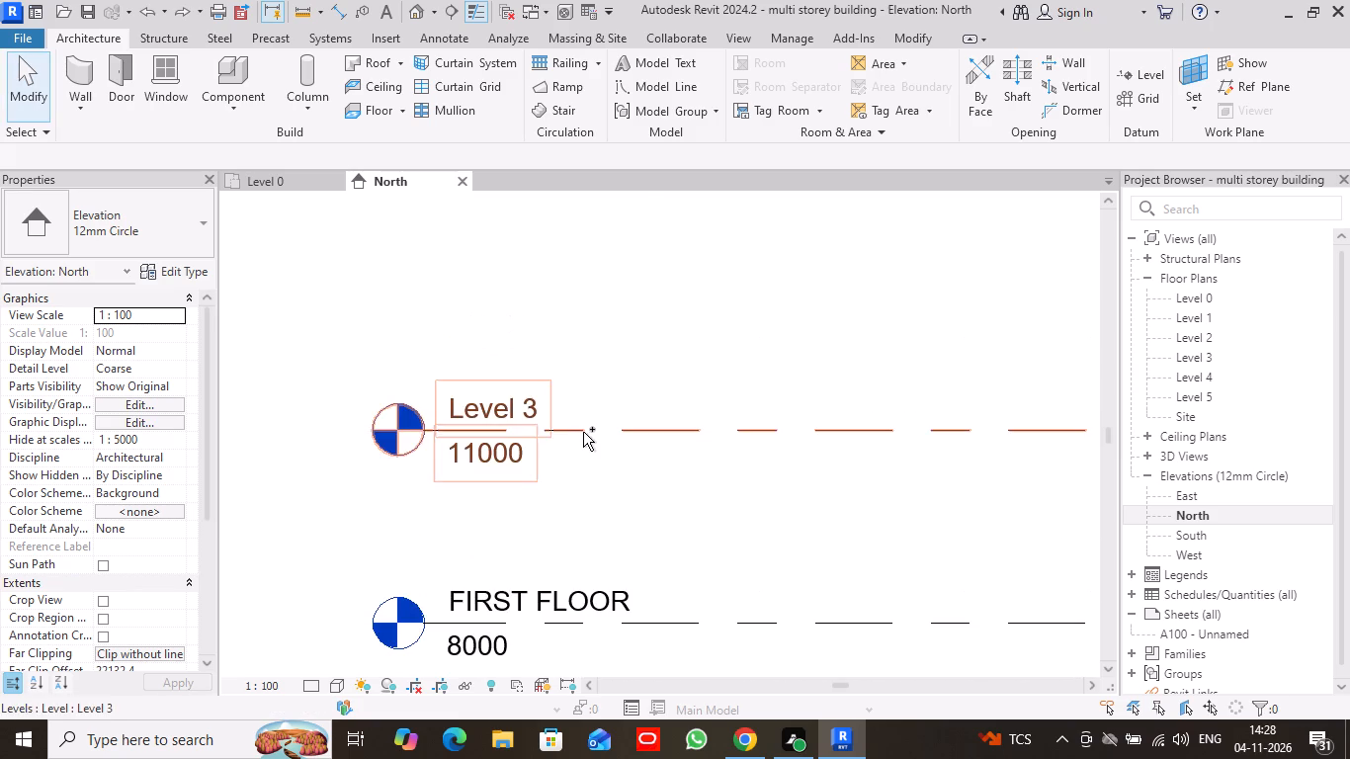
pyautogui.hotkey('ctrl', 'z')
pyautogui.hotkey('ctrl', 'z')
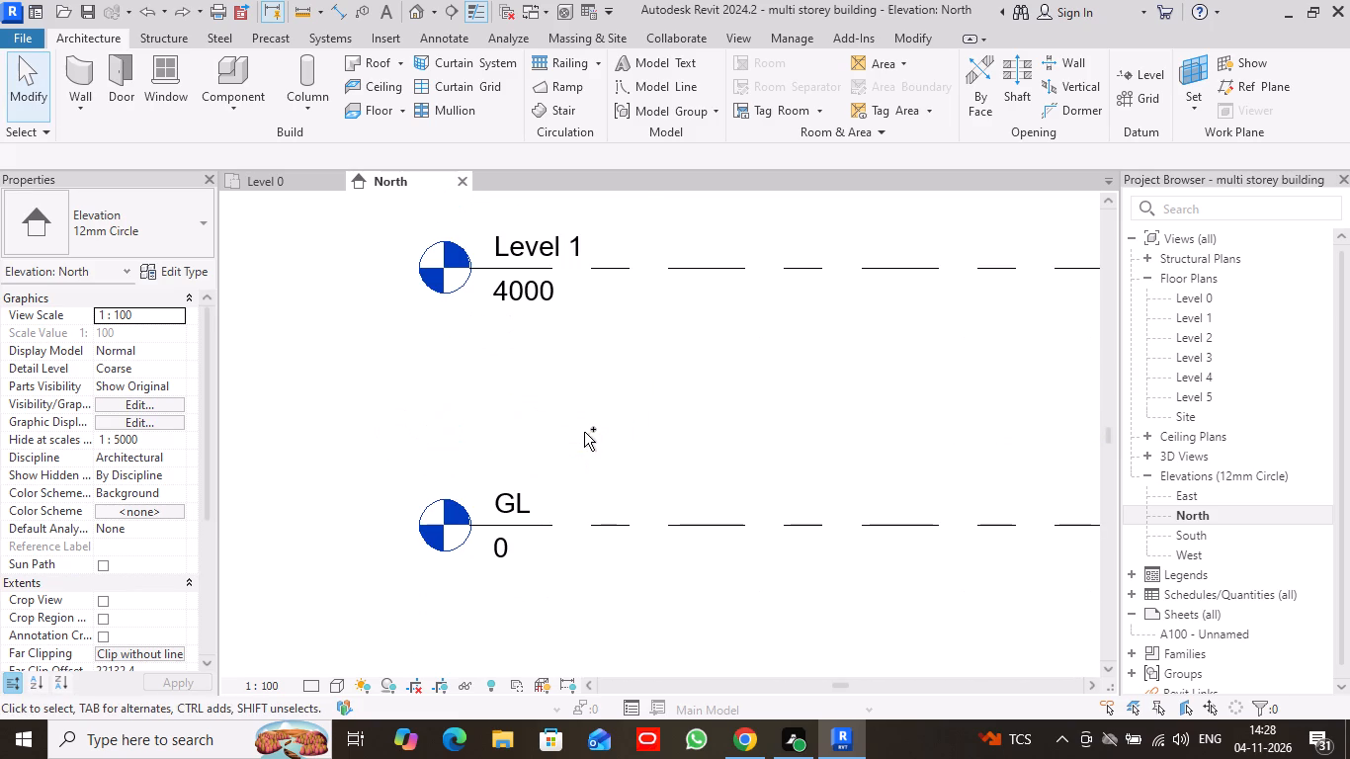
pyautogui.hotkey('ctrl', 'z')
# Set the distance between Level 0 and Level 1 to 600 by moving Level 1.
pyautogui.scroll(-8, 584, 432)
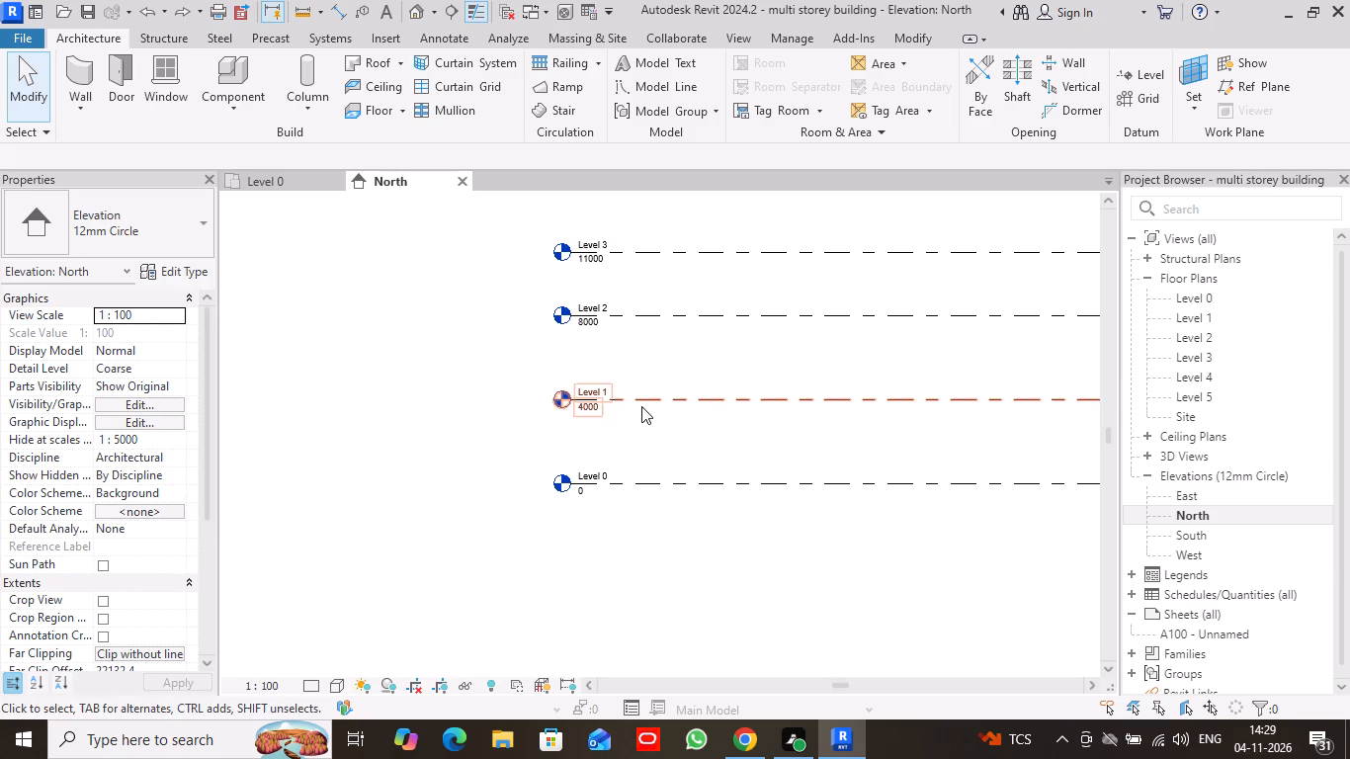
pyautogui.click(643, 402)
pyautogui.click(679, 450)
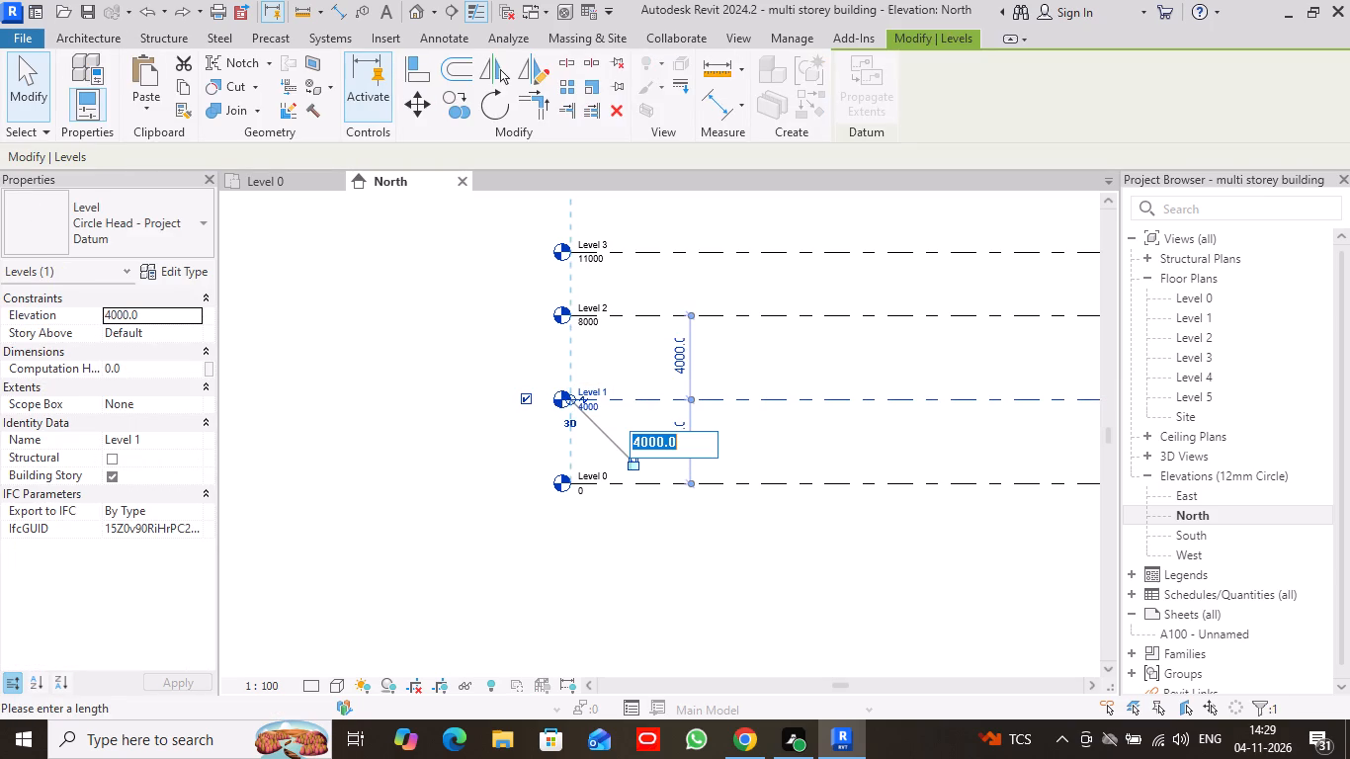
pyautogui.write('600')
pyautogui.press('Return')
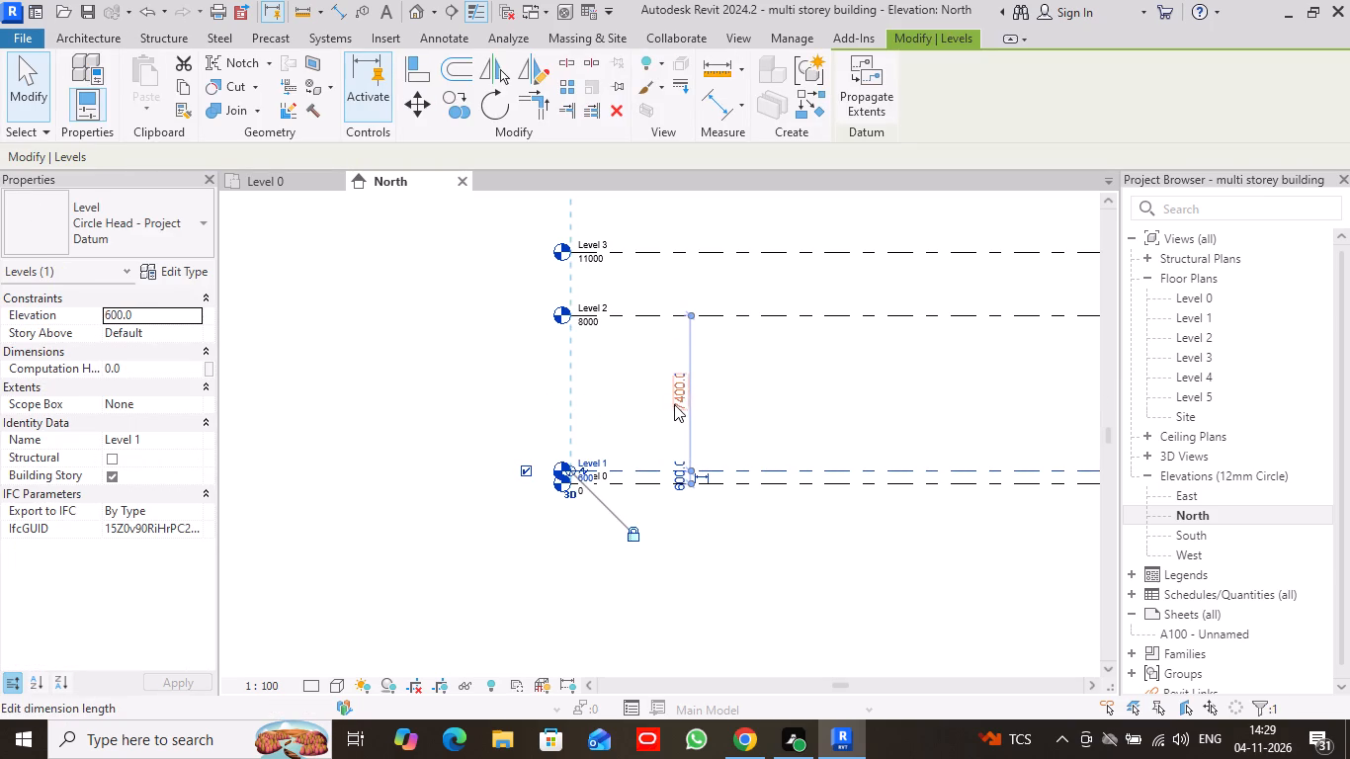
# Set the distance between Level 1 and Level 2 to 3000 with Level 1 still selected.
pyautogui.click(674, 393)
pyautogui.press('3')
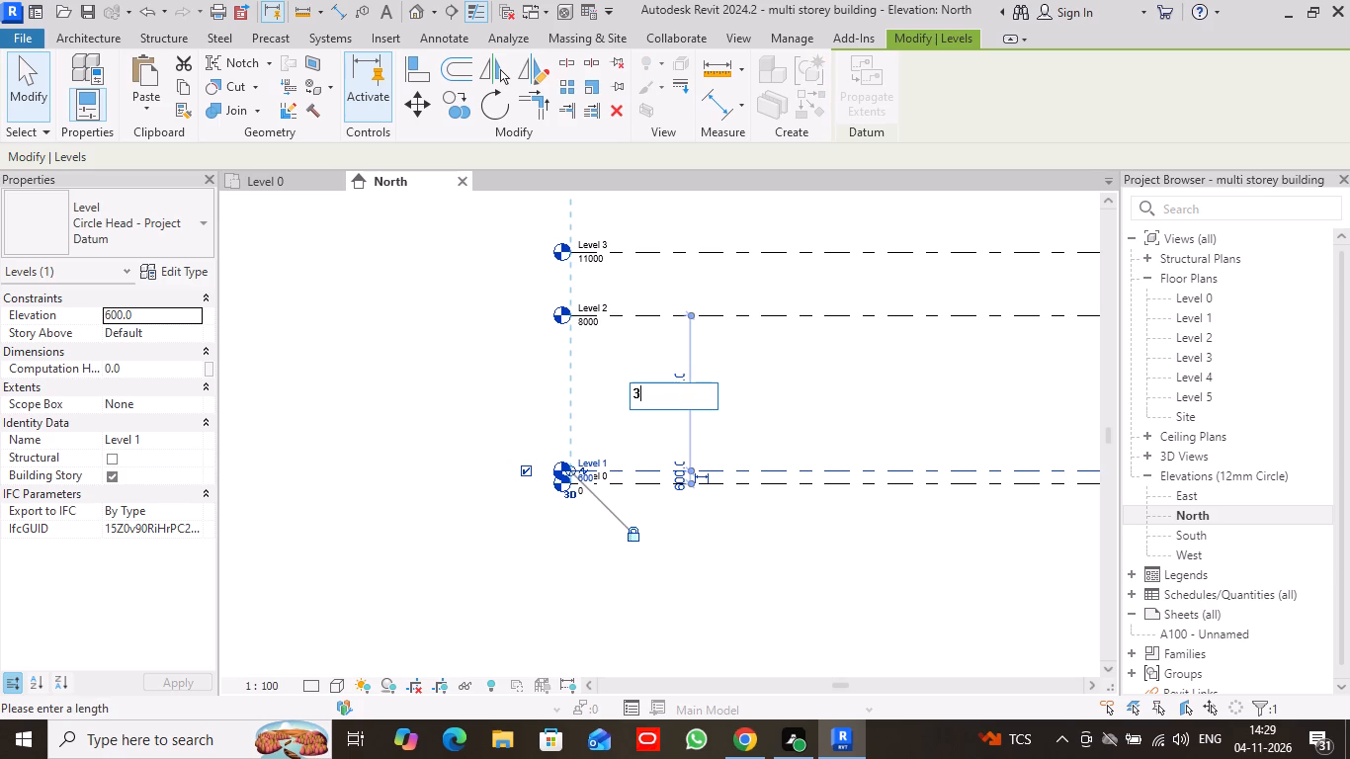
pyautogui.write('000')
pyautogui.press('Return')
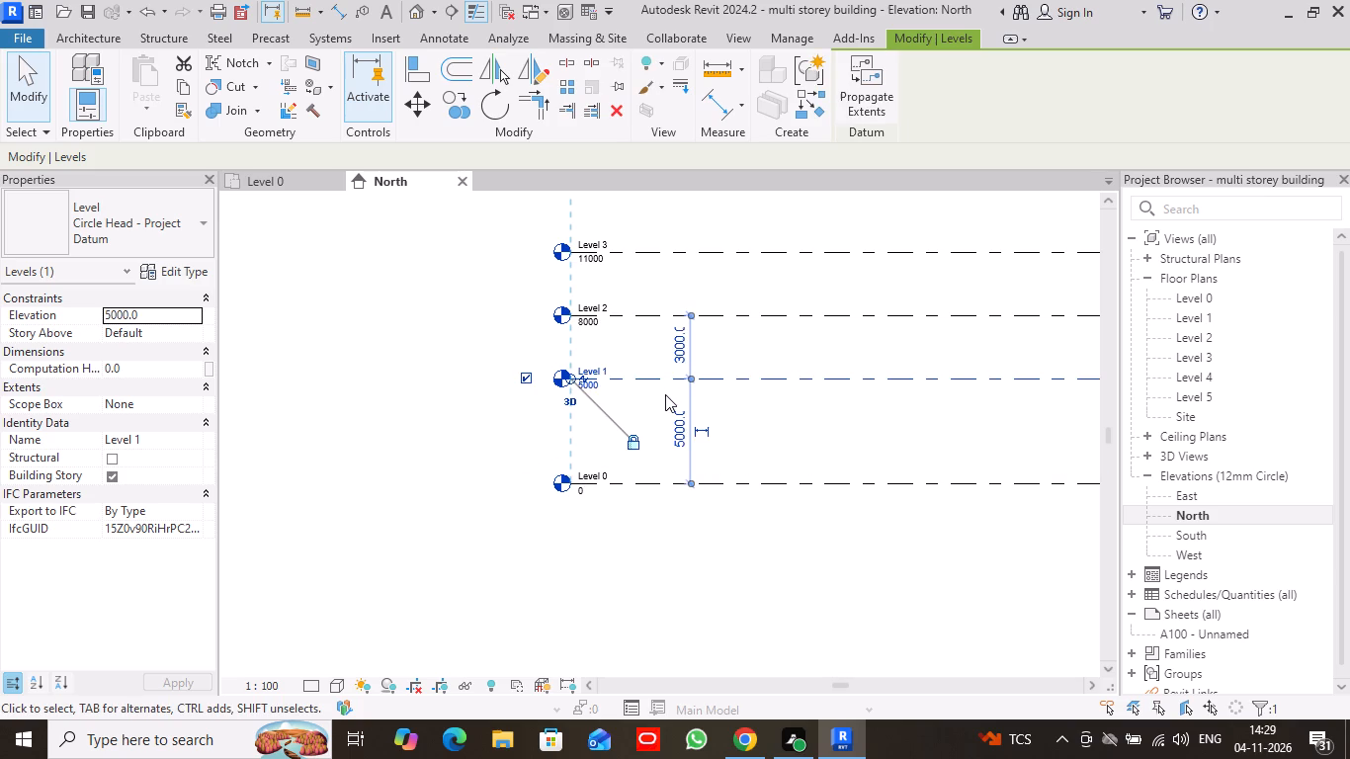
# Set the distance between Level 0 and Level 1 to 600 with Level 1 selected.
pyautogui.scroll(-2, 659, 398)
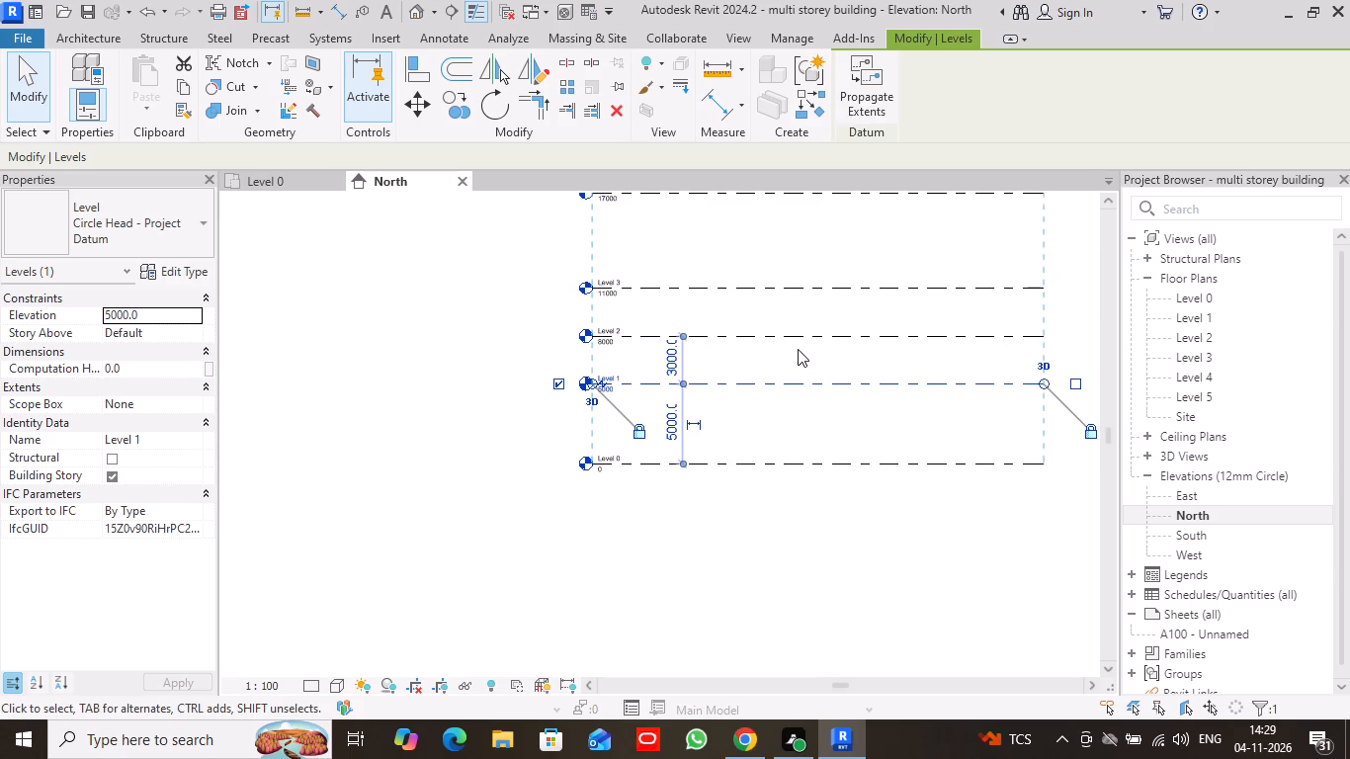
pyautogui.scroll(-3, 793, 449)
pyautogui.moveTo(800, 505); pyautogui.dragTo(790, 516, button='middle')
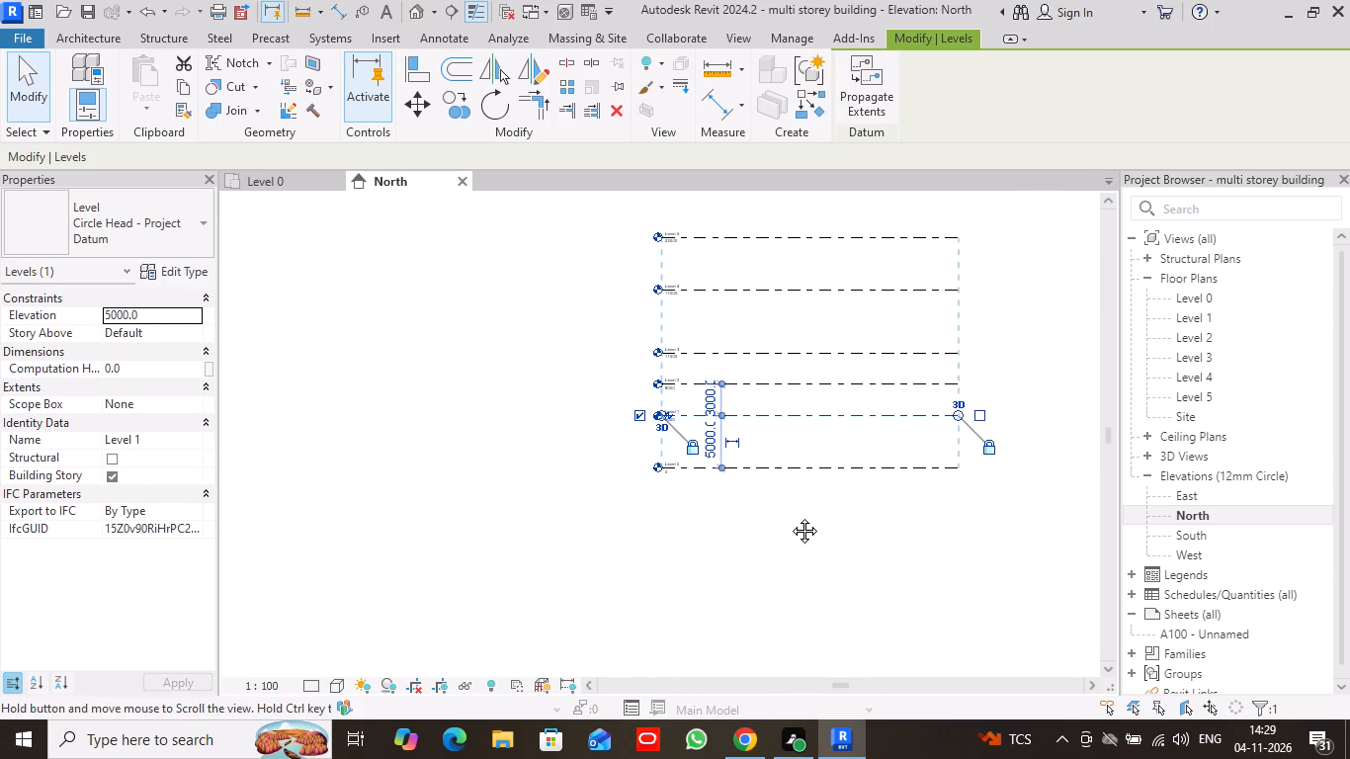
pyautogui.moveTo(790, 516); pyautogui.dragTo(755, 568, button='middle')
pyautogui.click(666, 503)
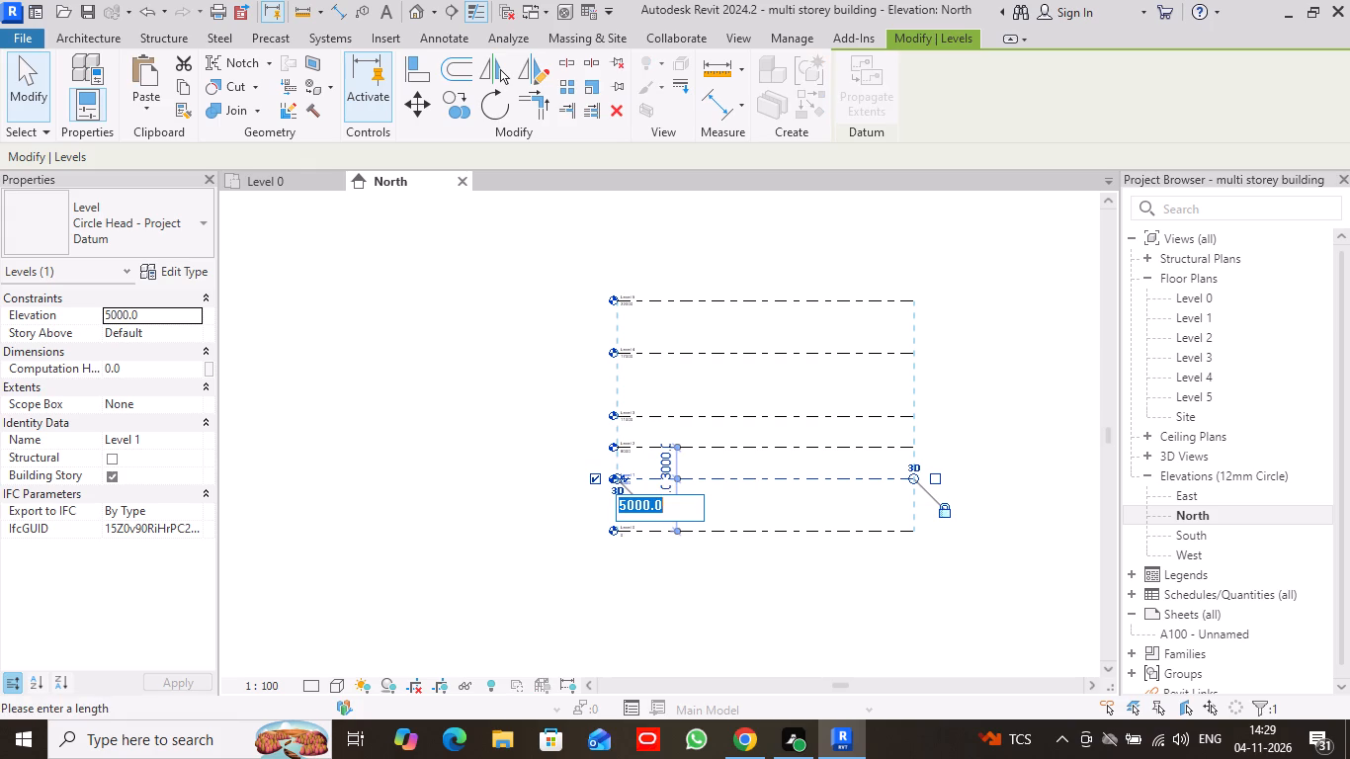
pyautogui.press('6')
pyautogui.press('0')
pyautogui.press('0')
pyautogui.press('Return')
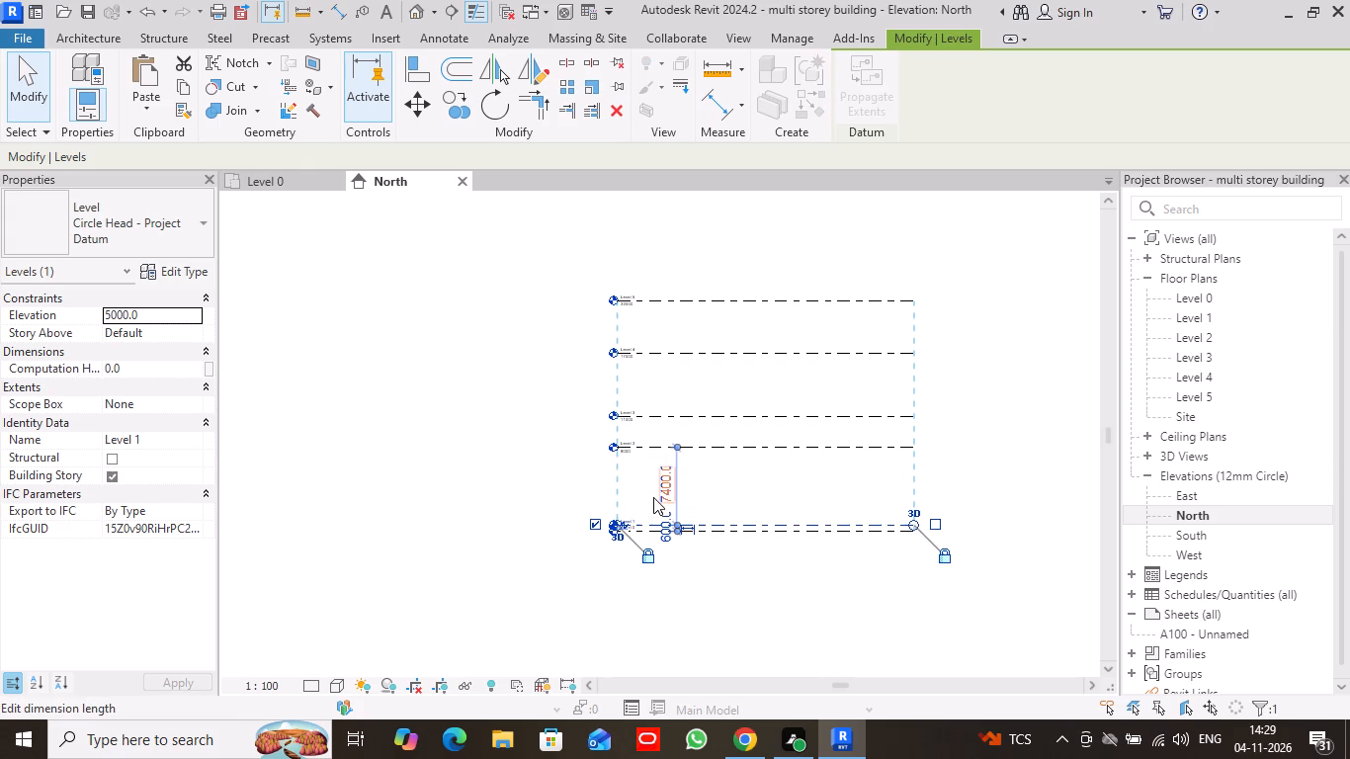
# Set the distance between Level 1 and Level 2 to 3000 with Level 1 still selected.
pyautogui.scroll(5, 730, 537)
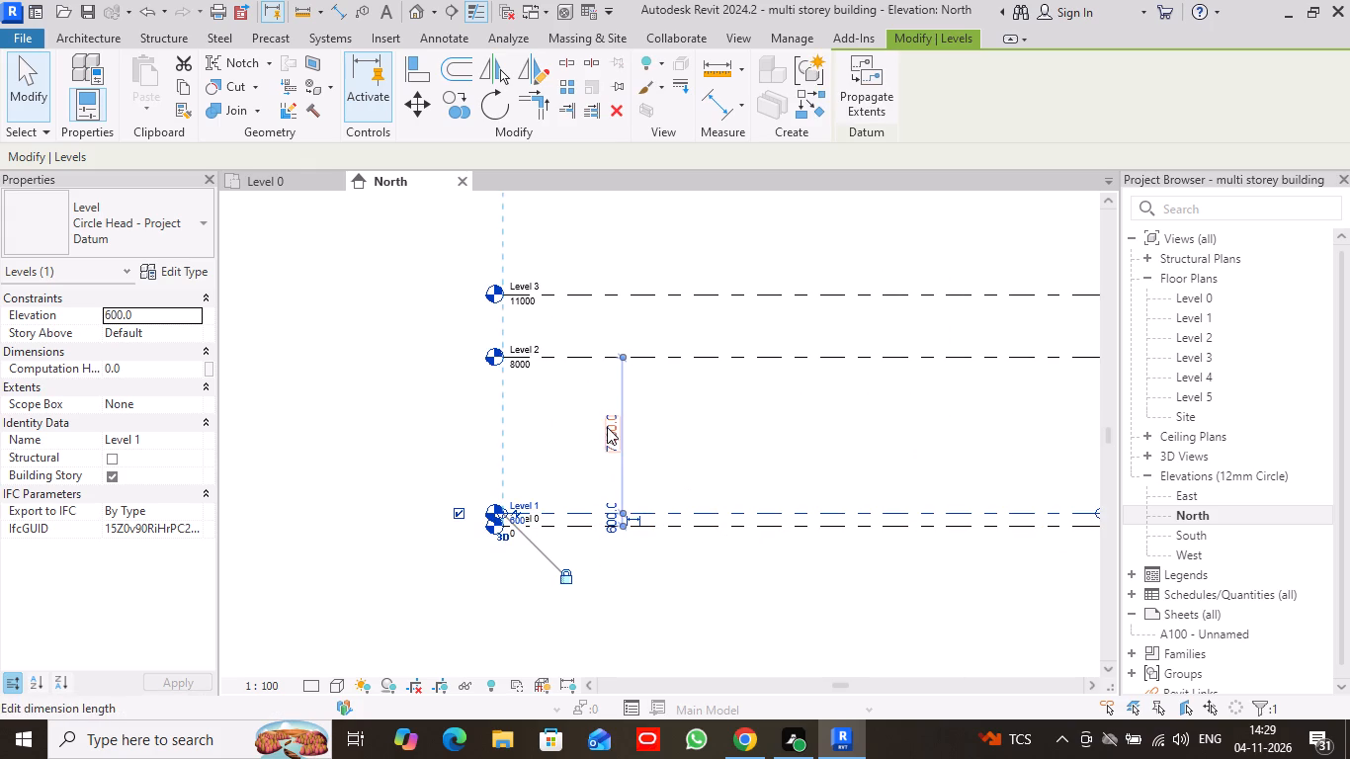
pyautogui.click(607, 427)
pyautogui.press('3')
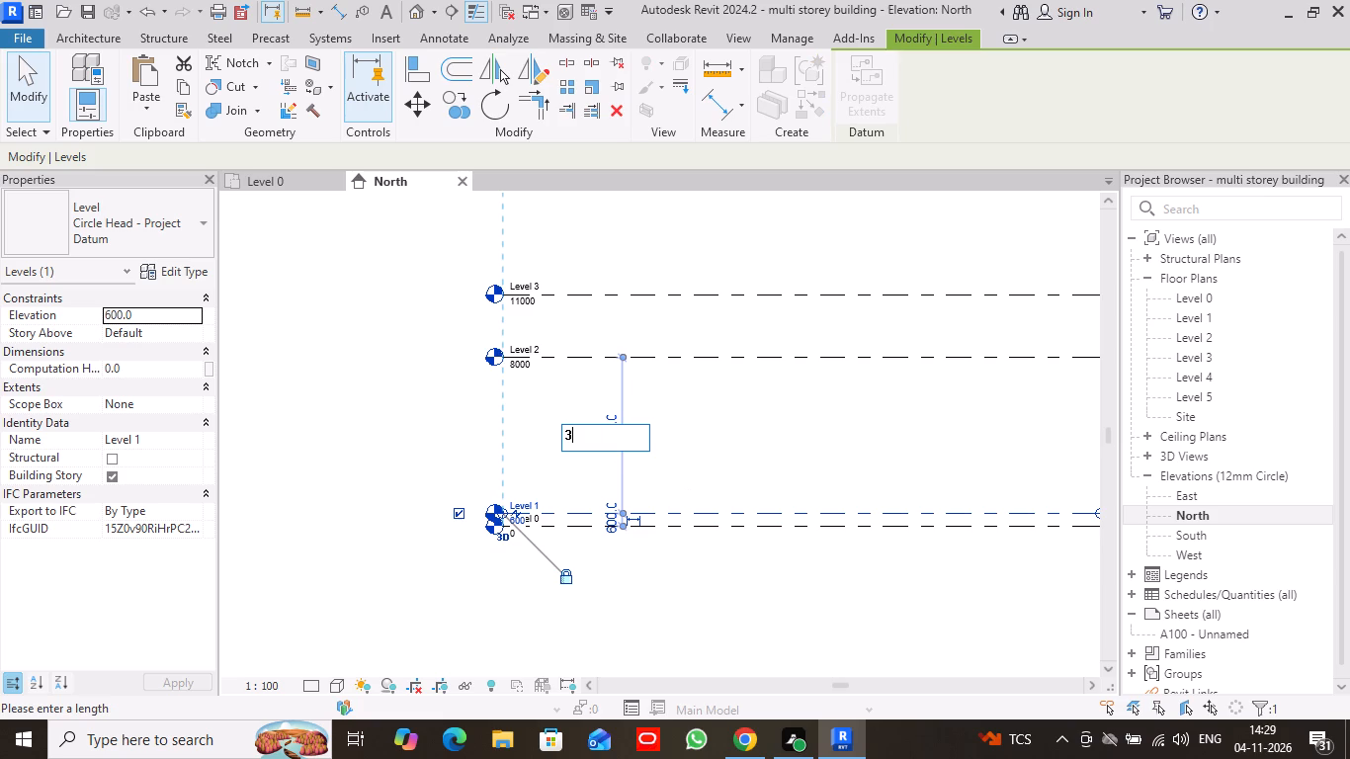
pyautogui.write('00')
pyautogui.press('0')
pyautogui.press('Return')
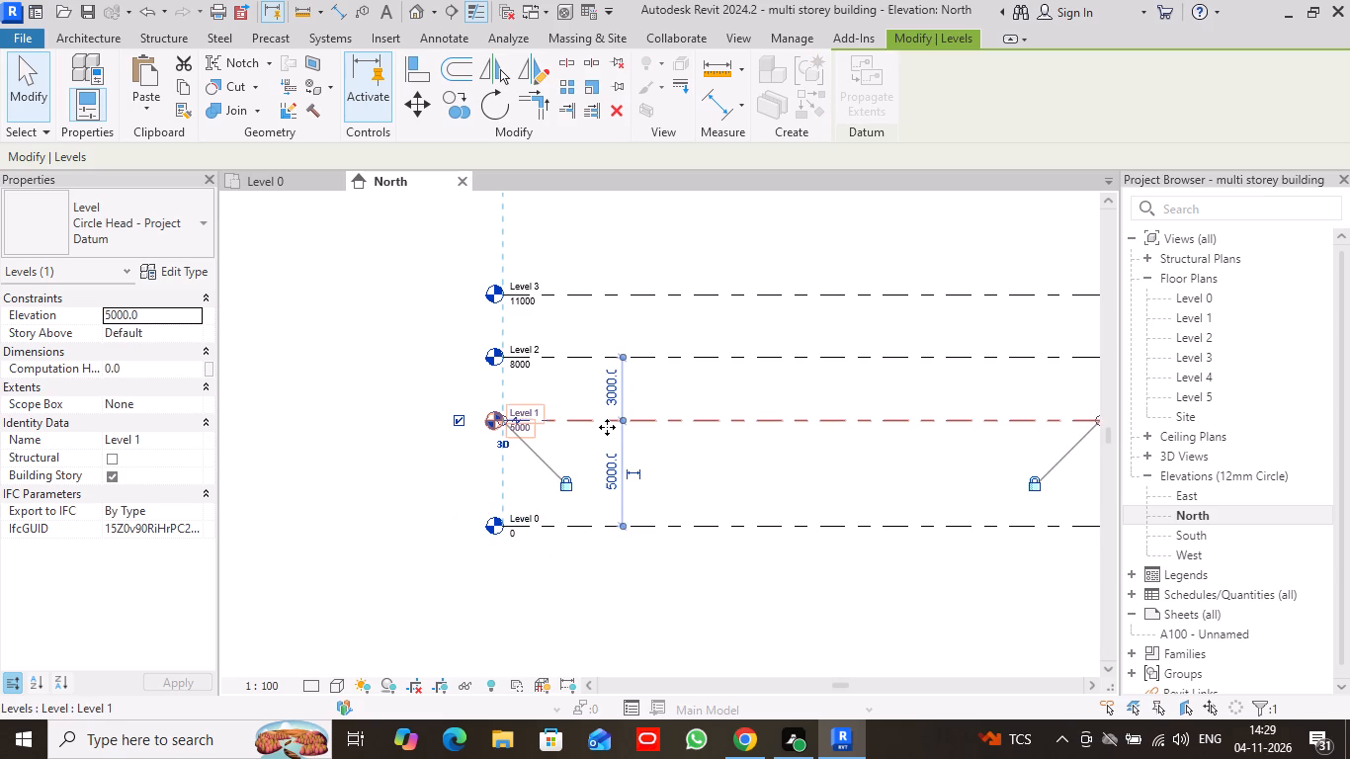
# Set the distance between Level 0 and Level 1 to 600 by moving Level 1, and deselect it.
pyautogui.scroll(-4, 691, 480)
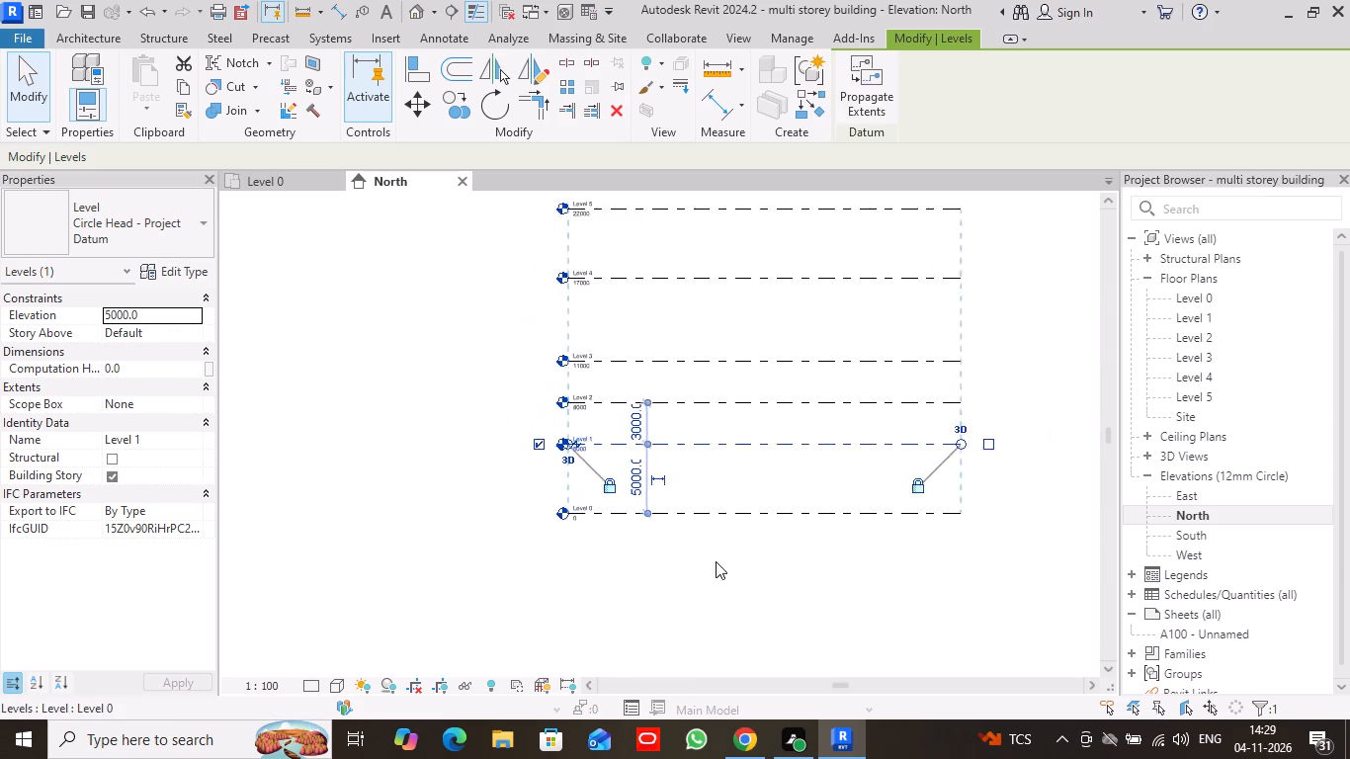
pyautogui.moveTo(1021, 343); pyautogui.dragTo(977, 429, button='middle')
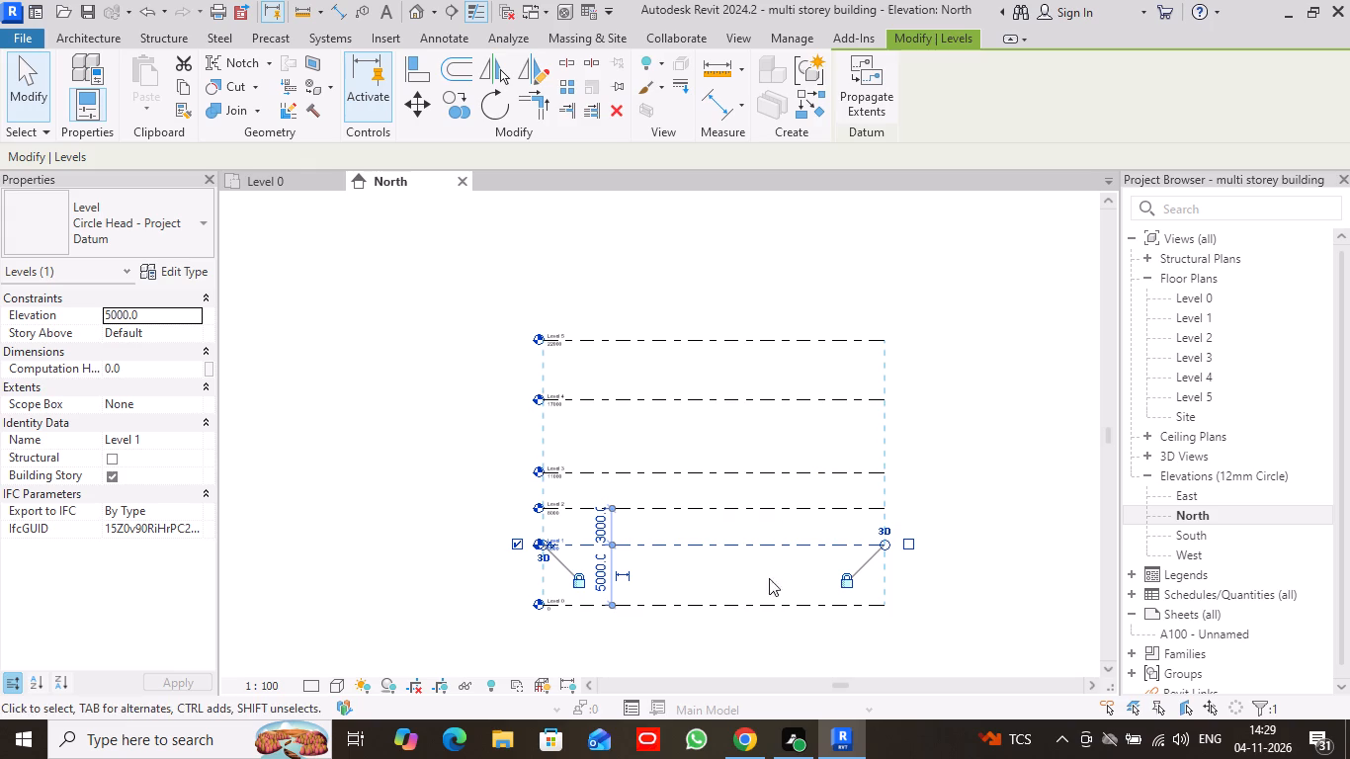
pyautogui.doubleClick(597, 574)
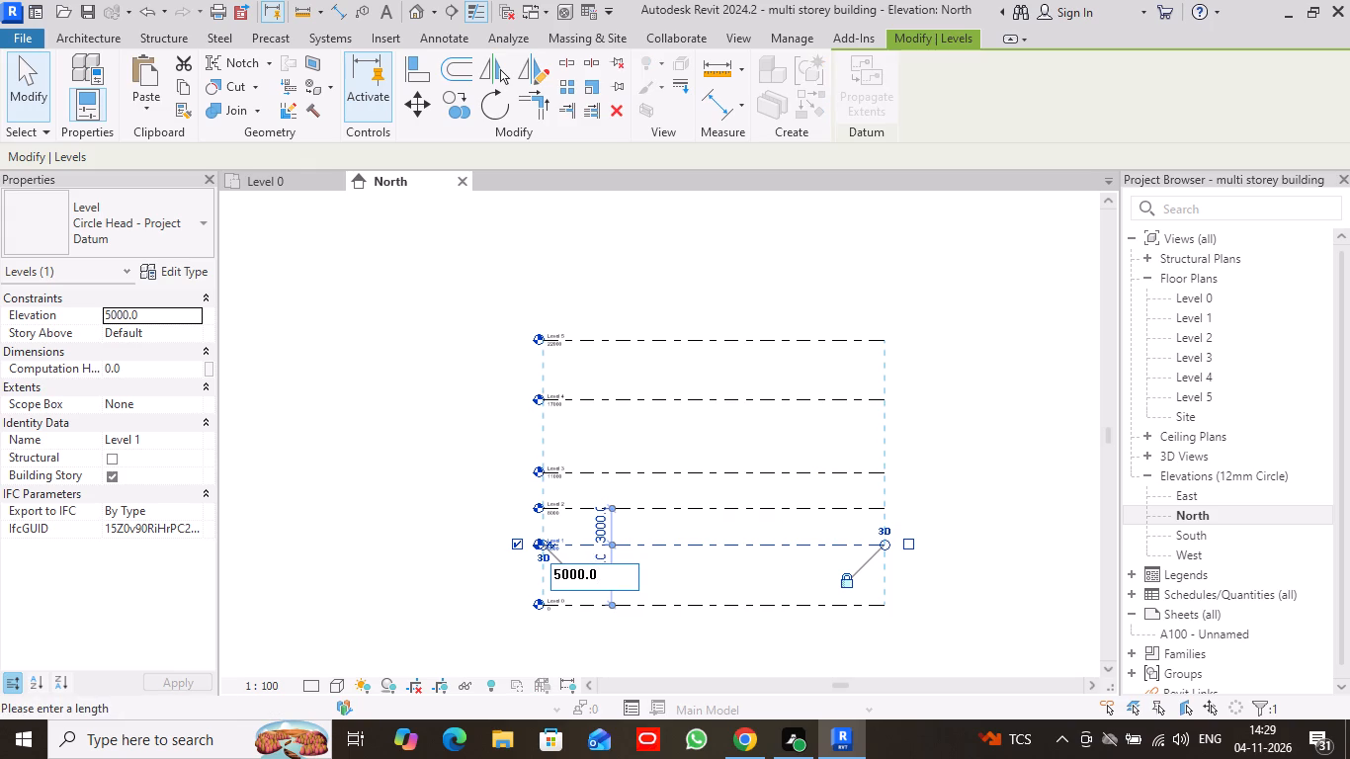
pyautogui.moveTo(599, 574); pyautogui.dragTo(535, 579)
pyautogui.write('600')
pyautogui.press('Return')
pyautogui.click(1000, 545)
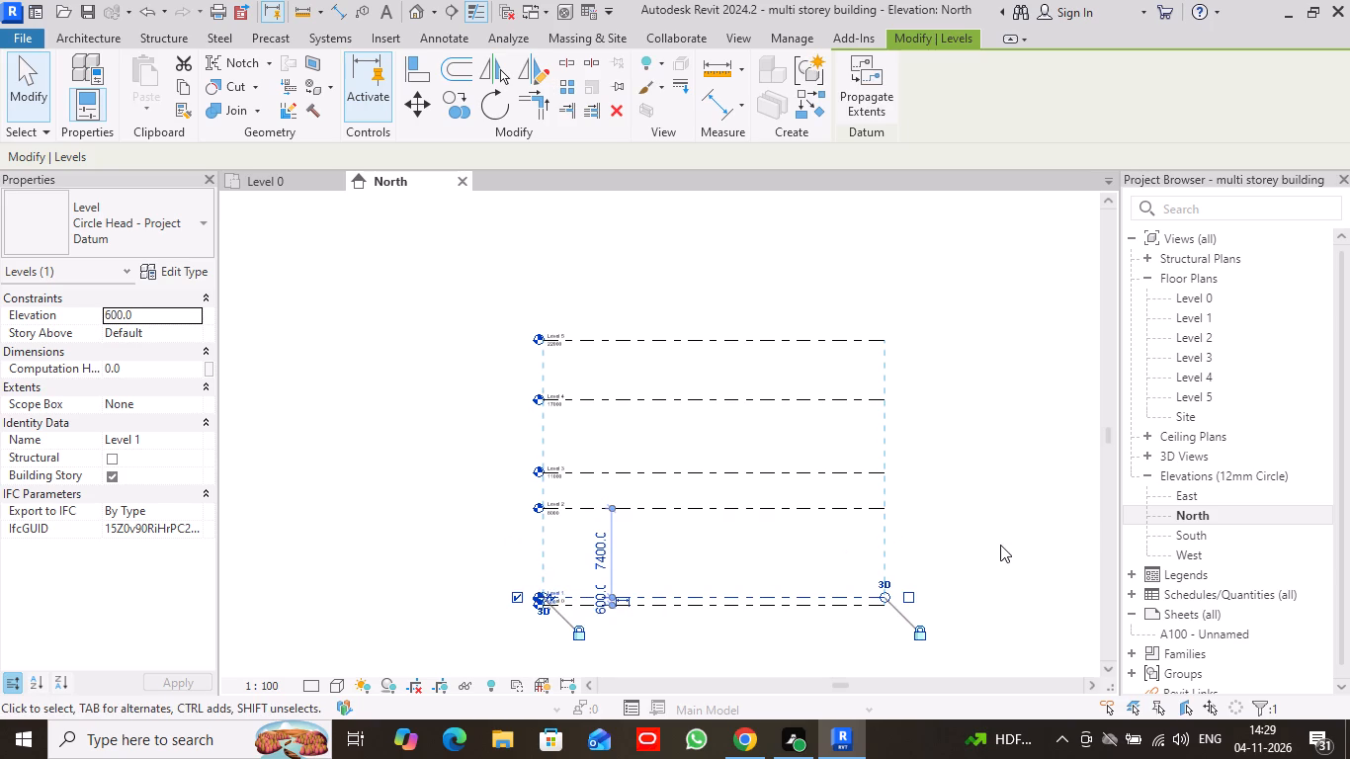
# Select Level 2, set its distance above Level 1 to 3000, and deselect it.
pyautogui.click(625, 512)
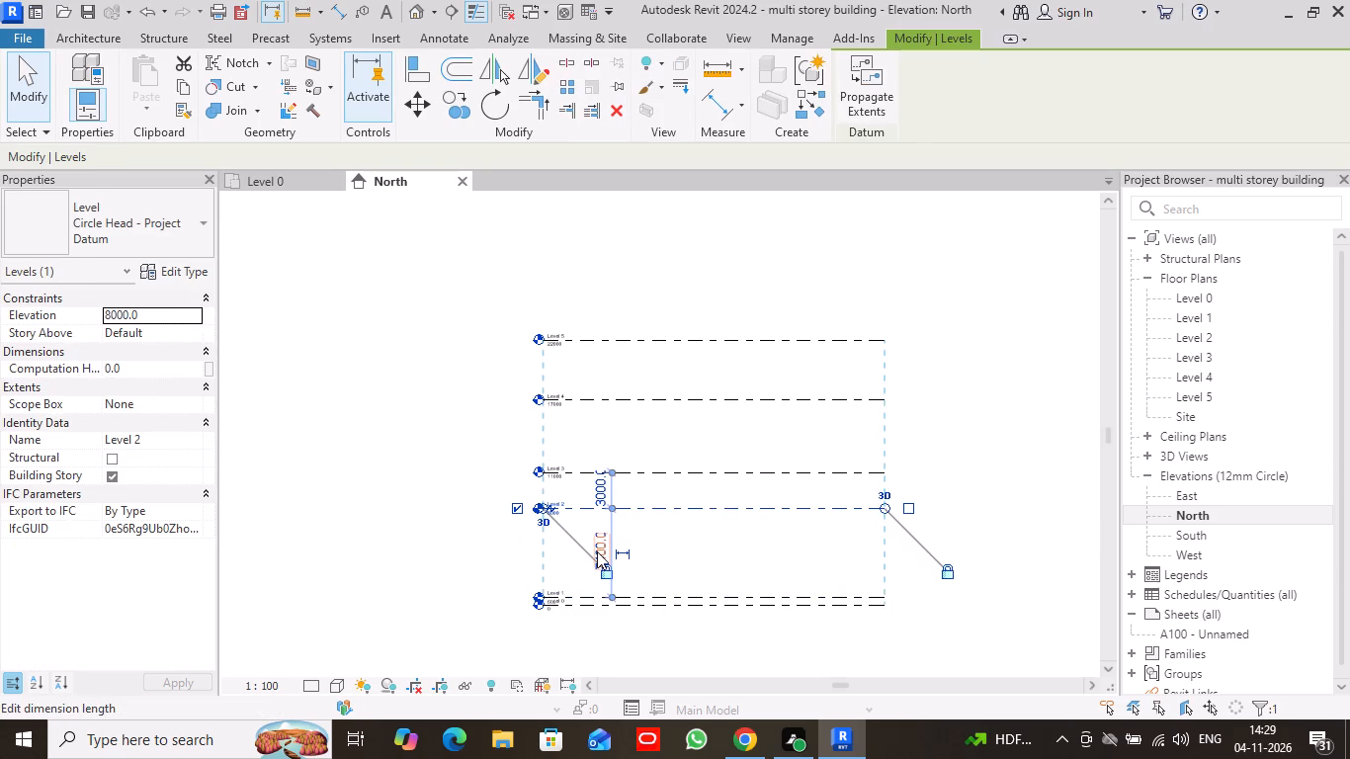
pyautogui.click(597, 551)
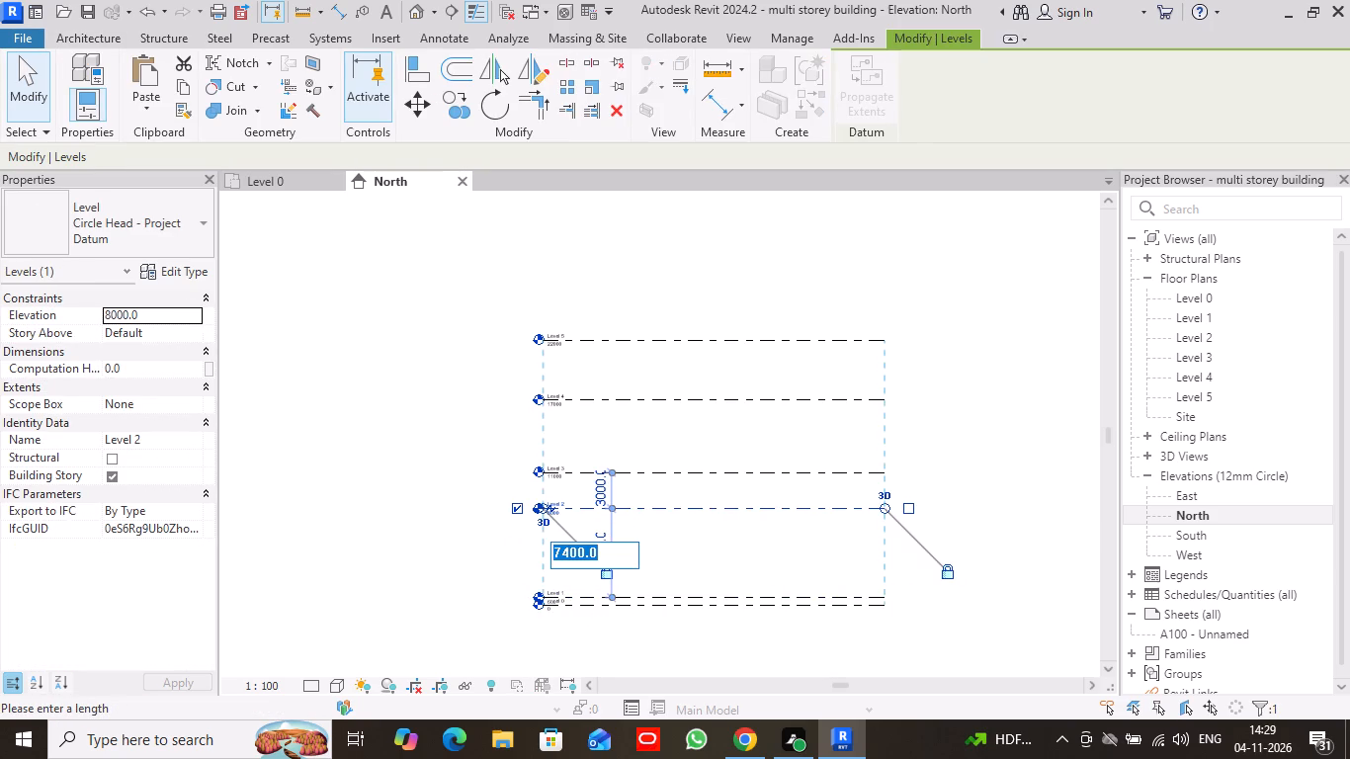
pyautogui.write('3000')
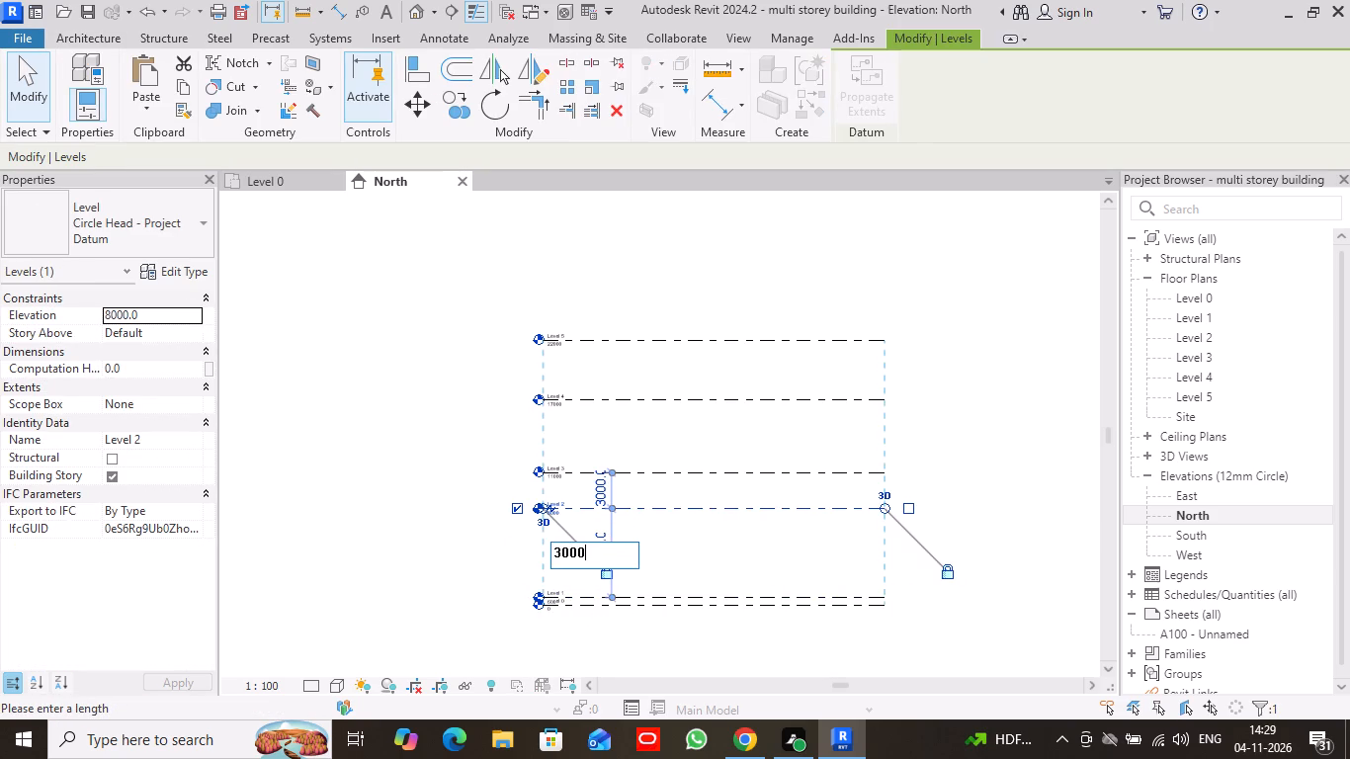
pyautogui.press('Return')
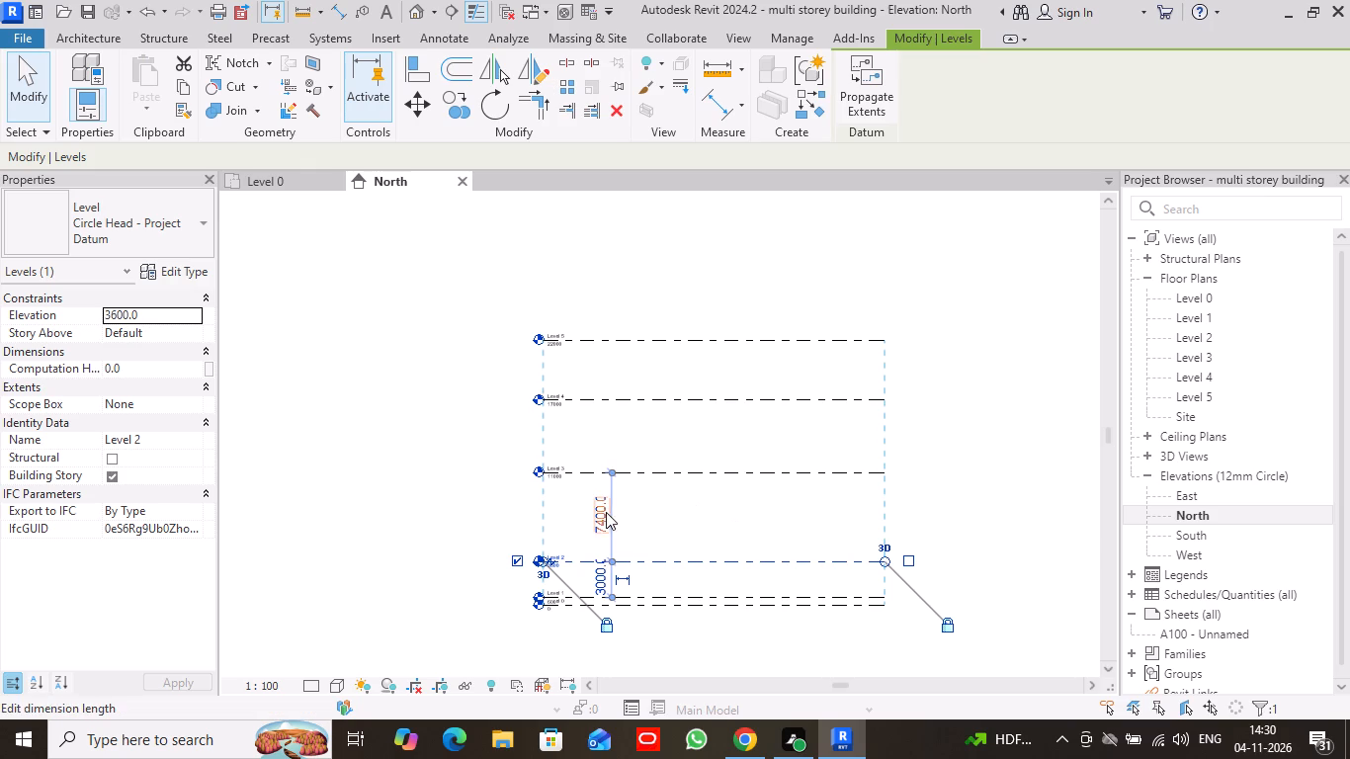
pyautogui.click(1016, 545)
# Select Level 3, set its distance above Level 2 to 3000, and deselect it.
pyautogui.click(665, 467)
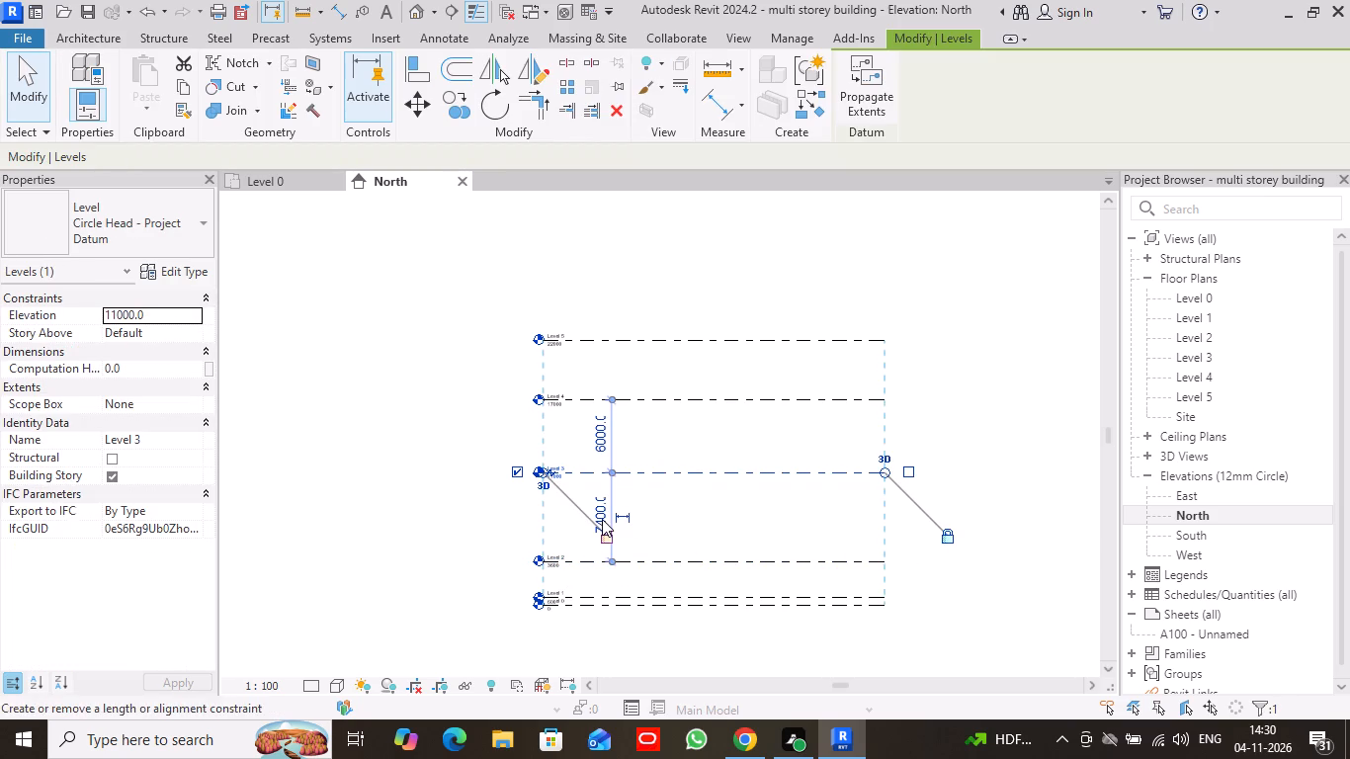
pyautogui.click(602, 519)
pyautogui.click(602, 519)
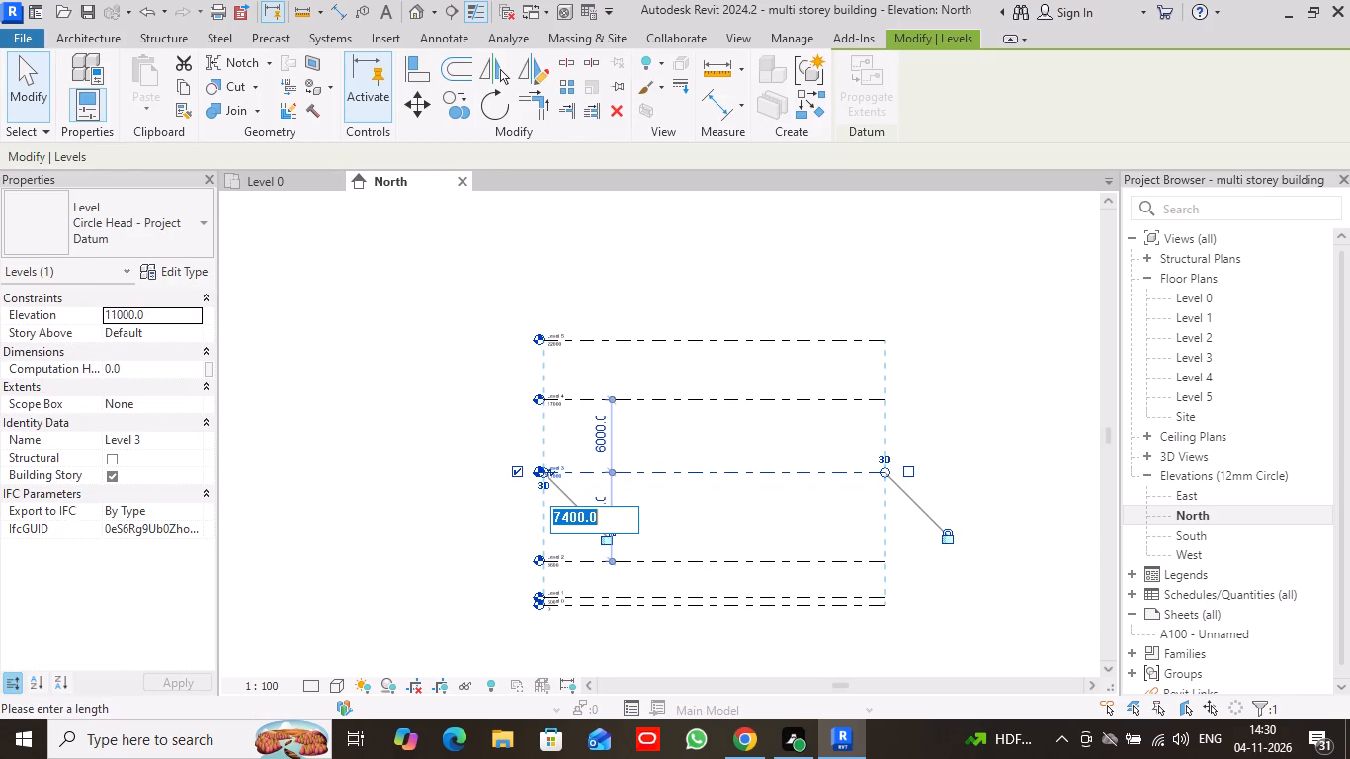
pyautogui.write('3000')
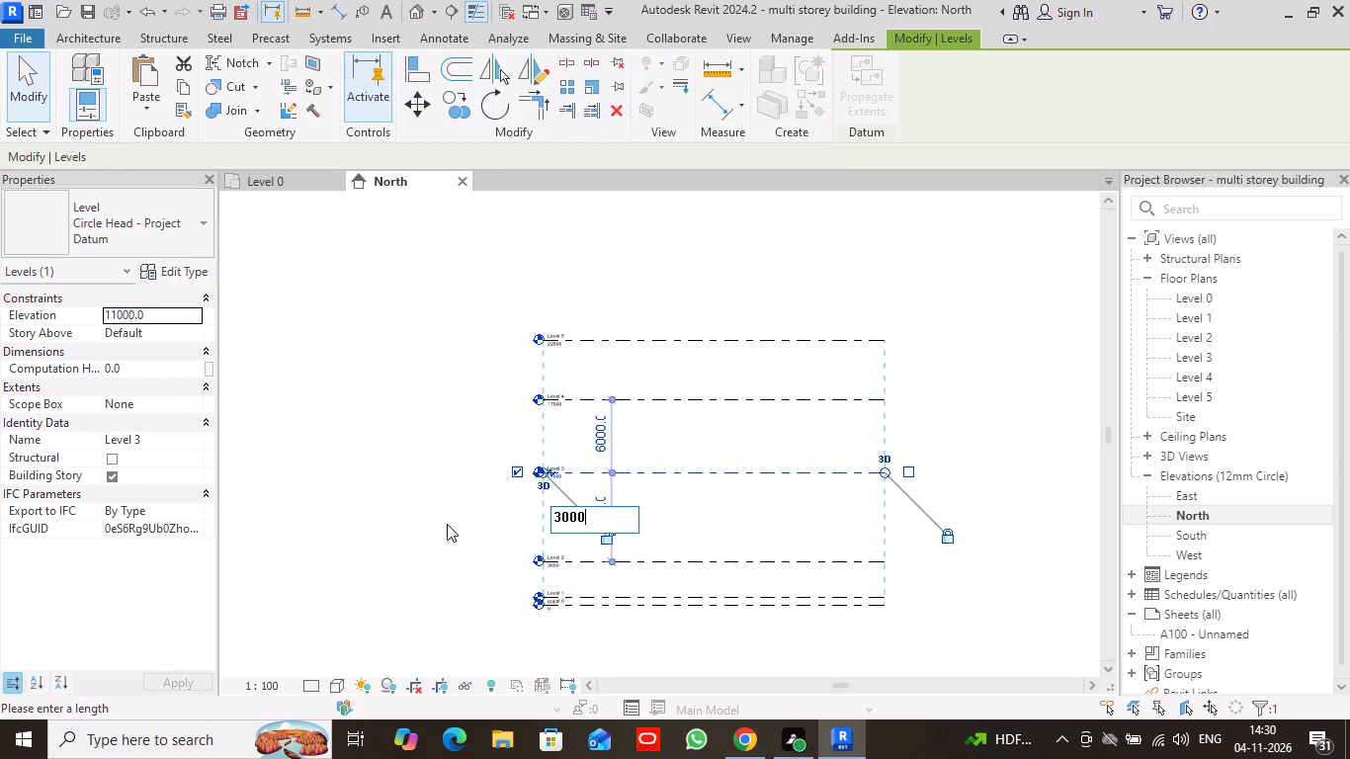
pyautogui.click(447, 524)
pyautogui.click(479, 454)
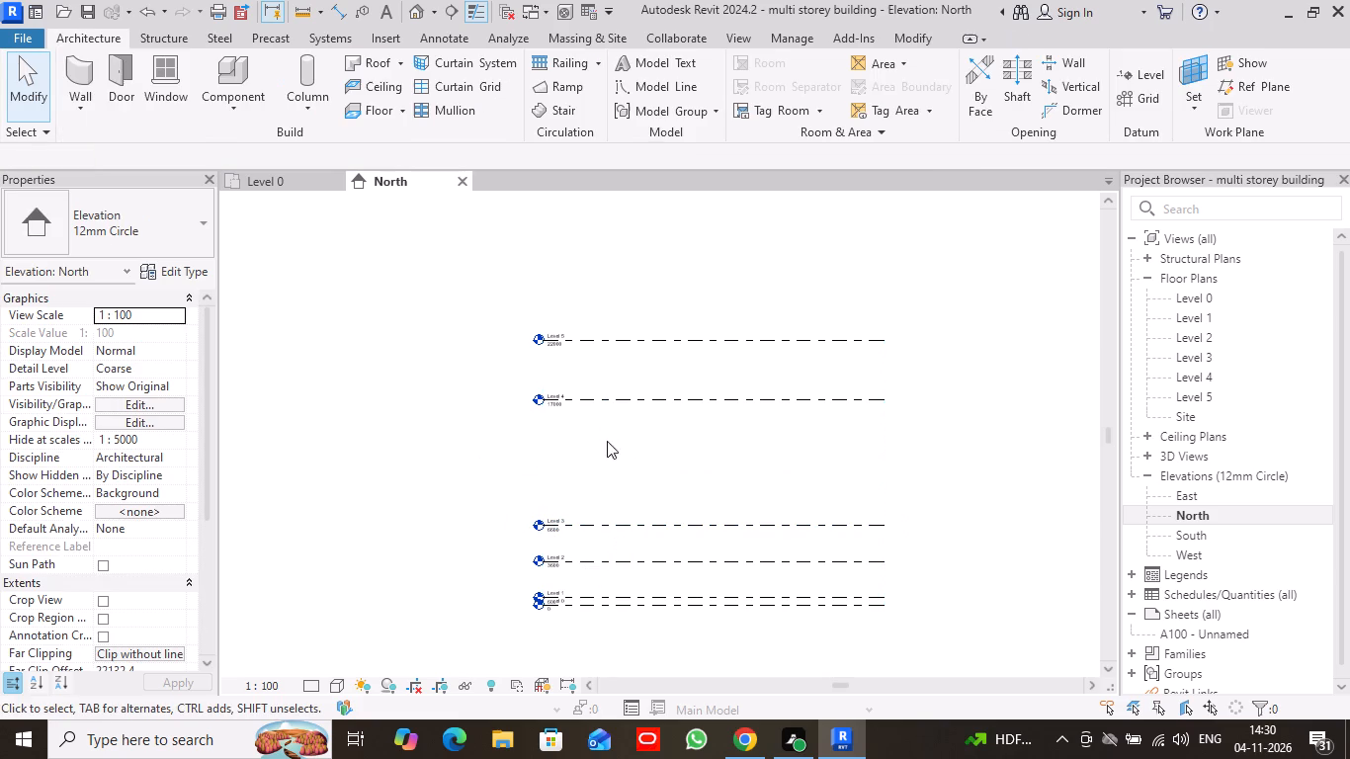
# Select Level 4, set its distance above Level 3 to 3000, and deselect it.
pyautogui.click(617, 403)
pyautogui.click(599, 462)
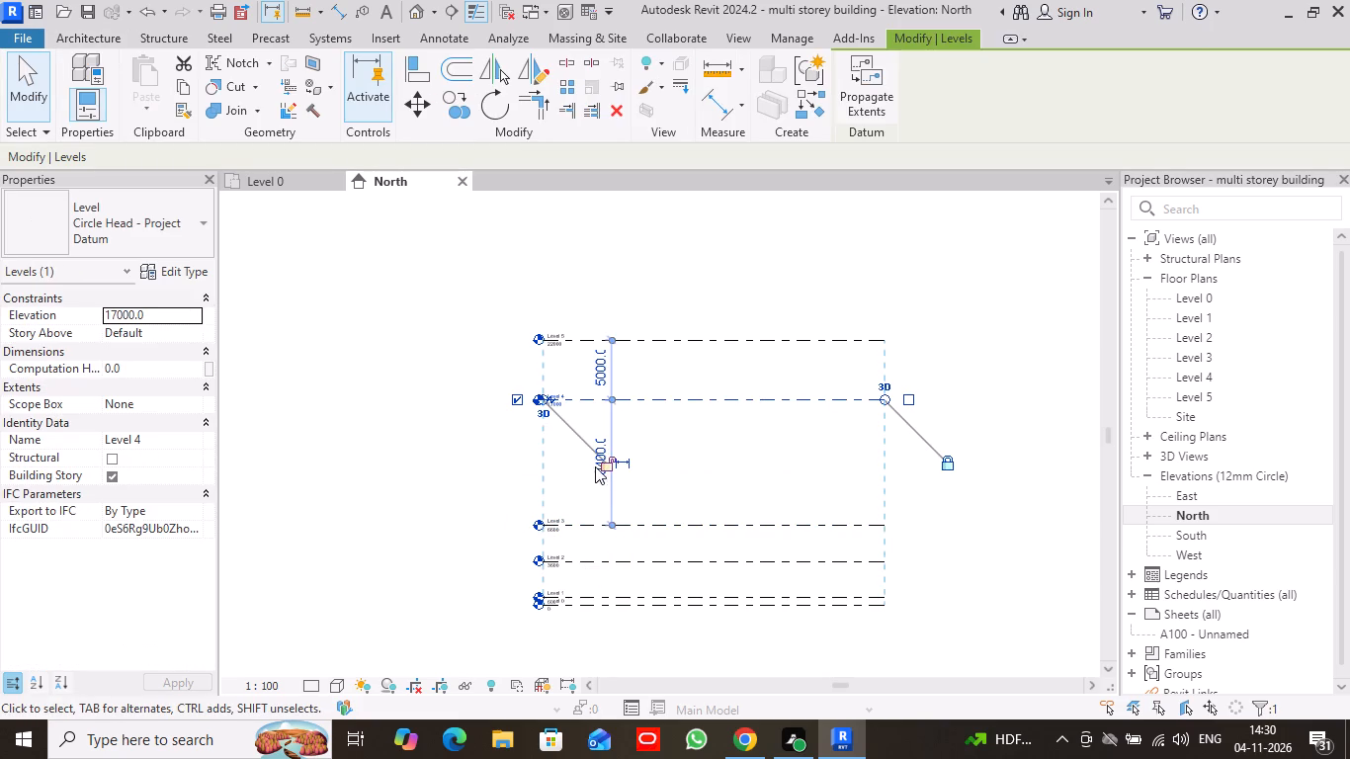
pyautogui.click(599, 440)
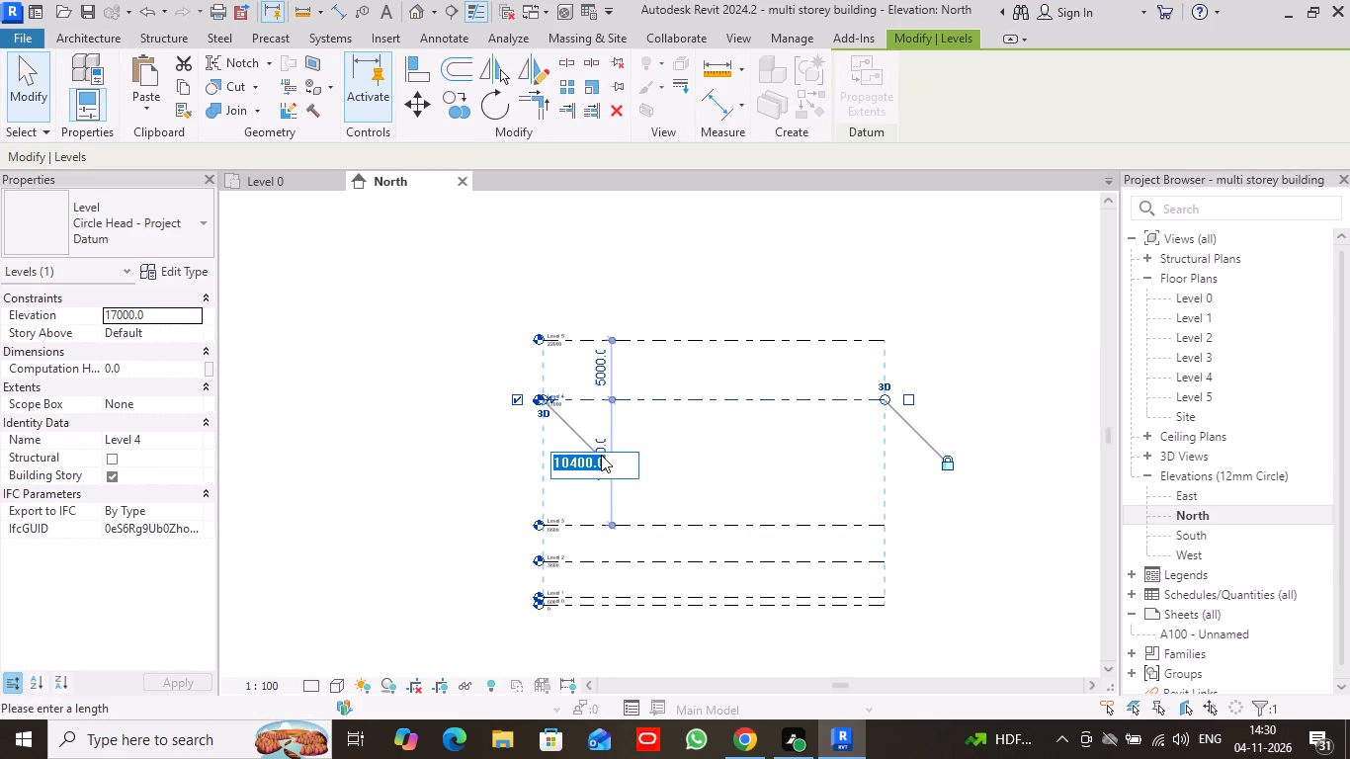
pyautogui.press('3')
pyautogui.write('00')
pyautogui.press('0')
pyautogui.press('Return')
pyautogui.click(996, 445)
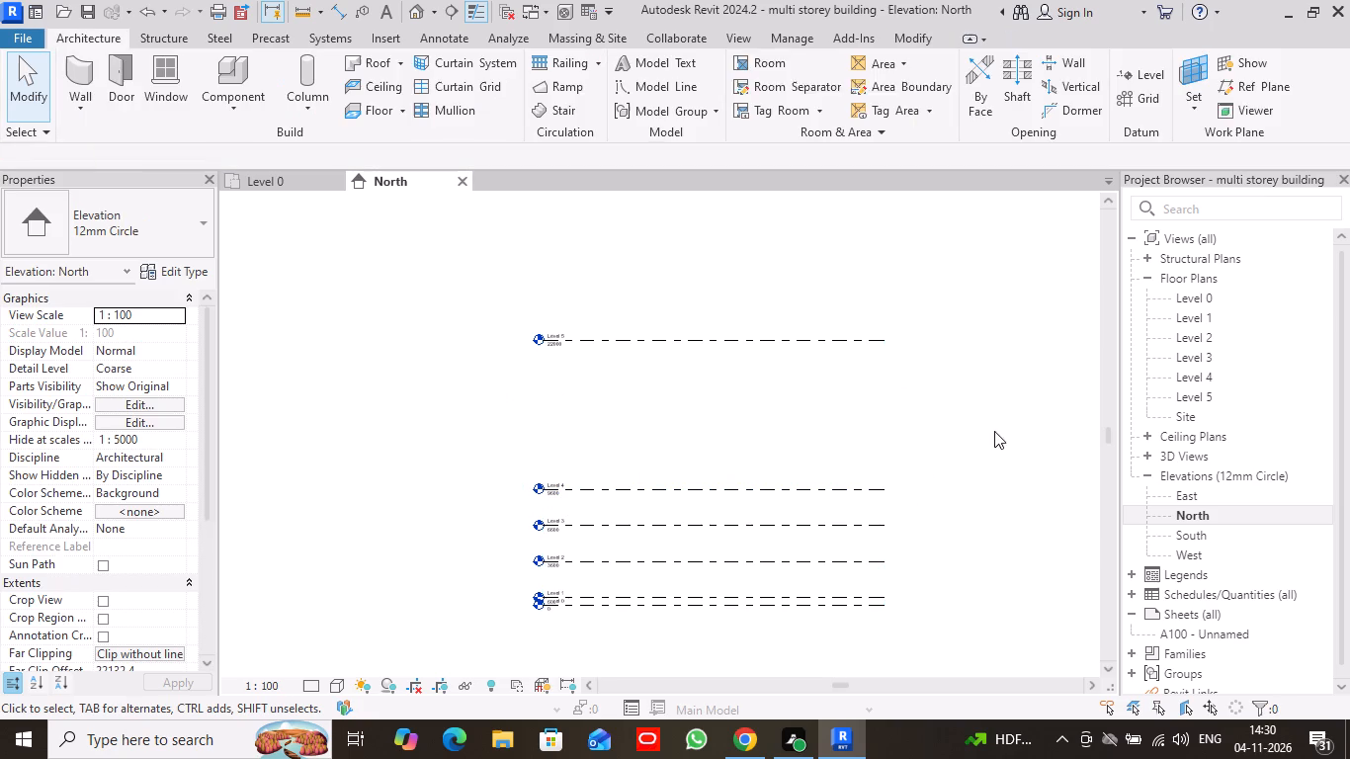
# Select Level 5, set its distance above Level 4 to 3000, and deselect it.
pyautogui.click(679, 339)
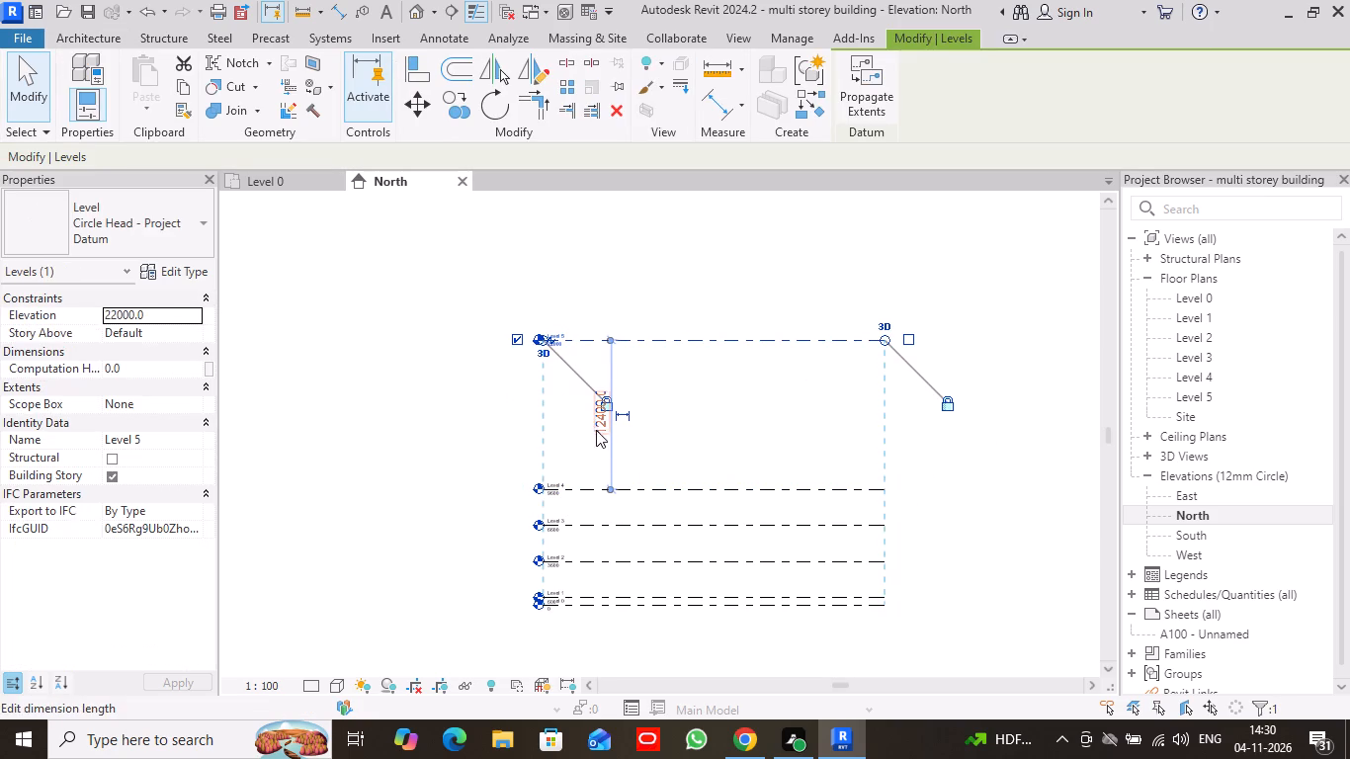
pyautogui.click(598, 429)
pyautogui.write('3000')
pyautogui.press('Return')
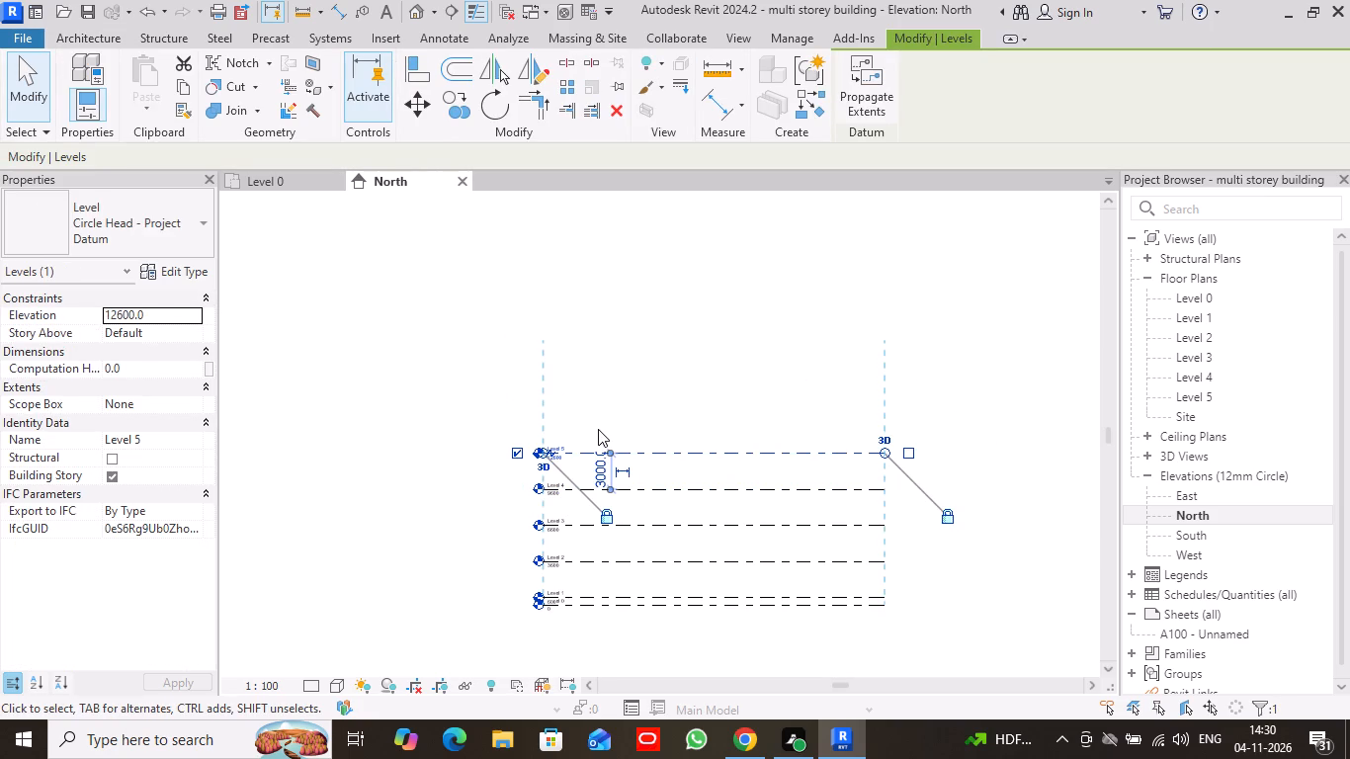
pyautogui.click(1027, 497)
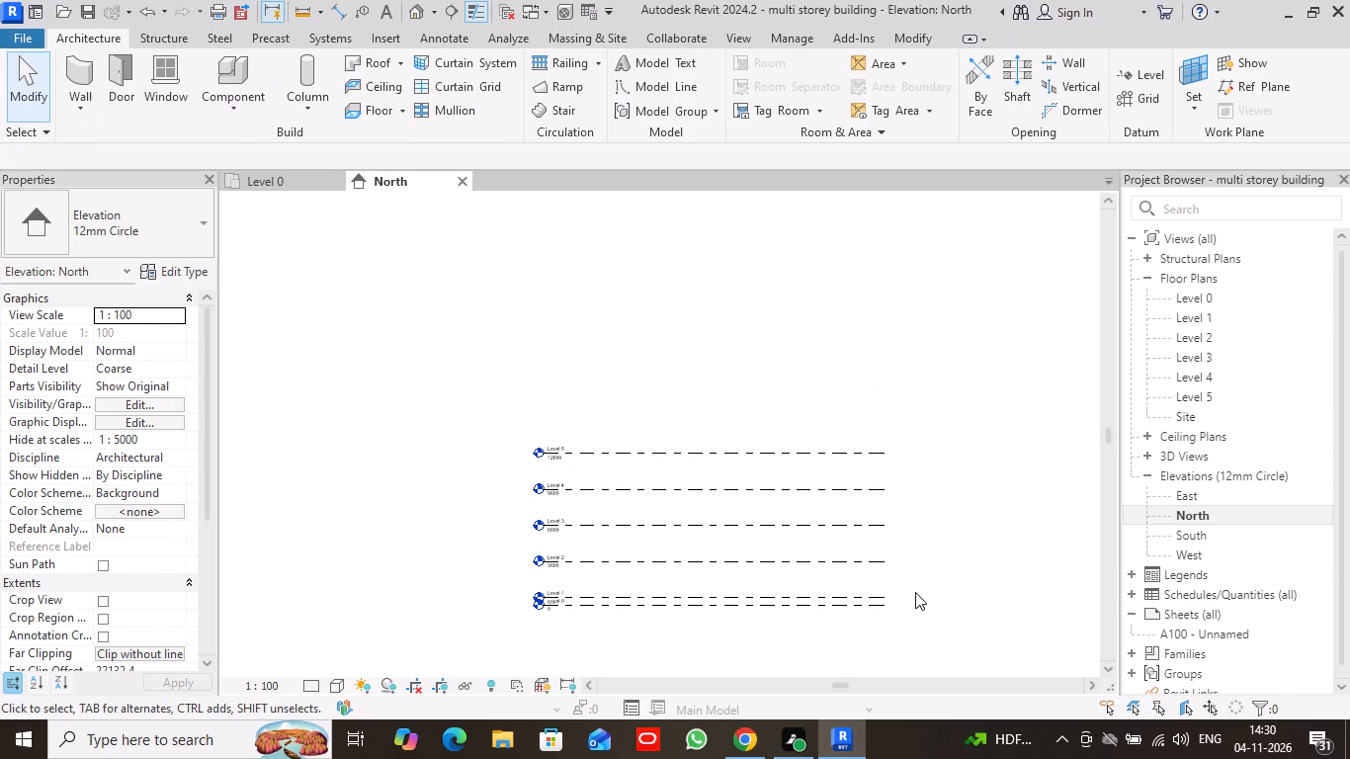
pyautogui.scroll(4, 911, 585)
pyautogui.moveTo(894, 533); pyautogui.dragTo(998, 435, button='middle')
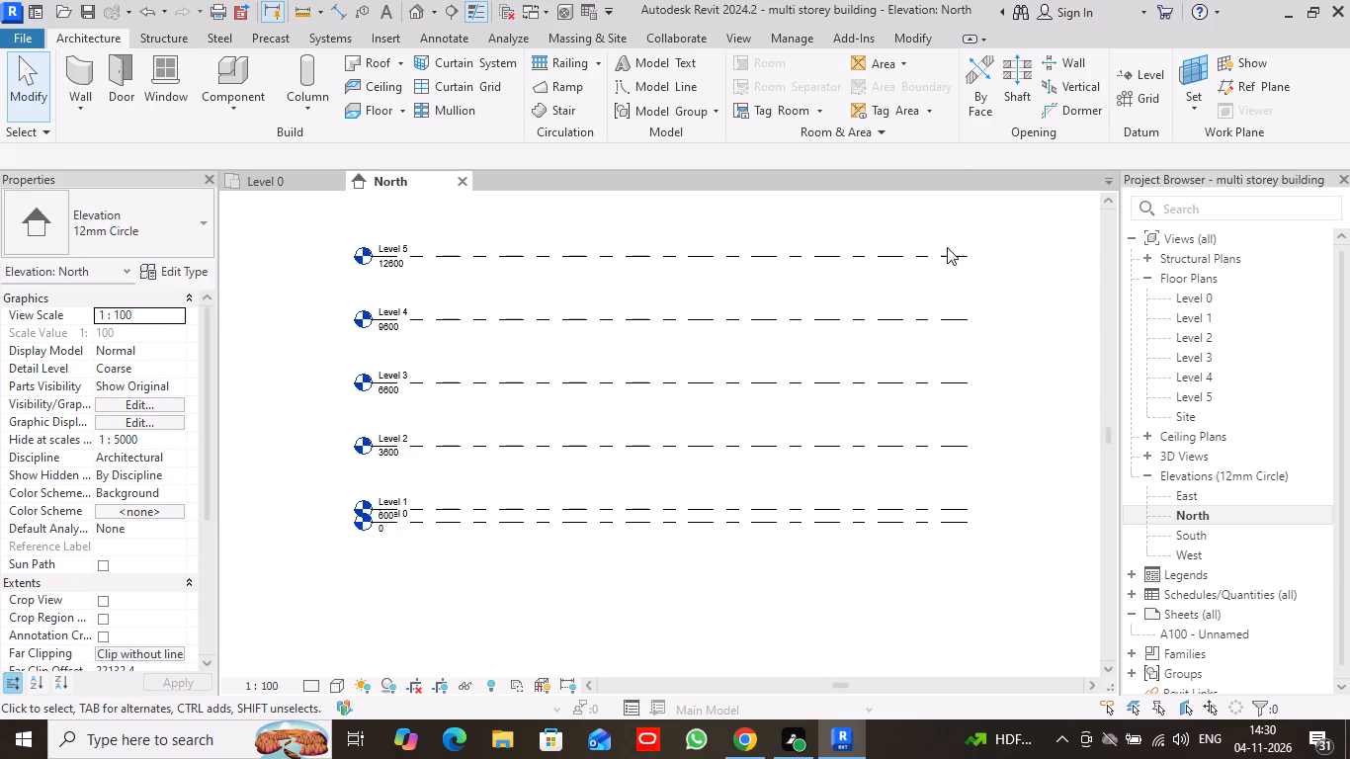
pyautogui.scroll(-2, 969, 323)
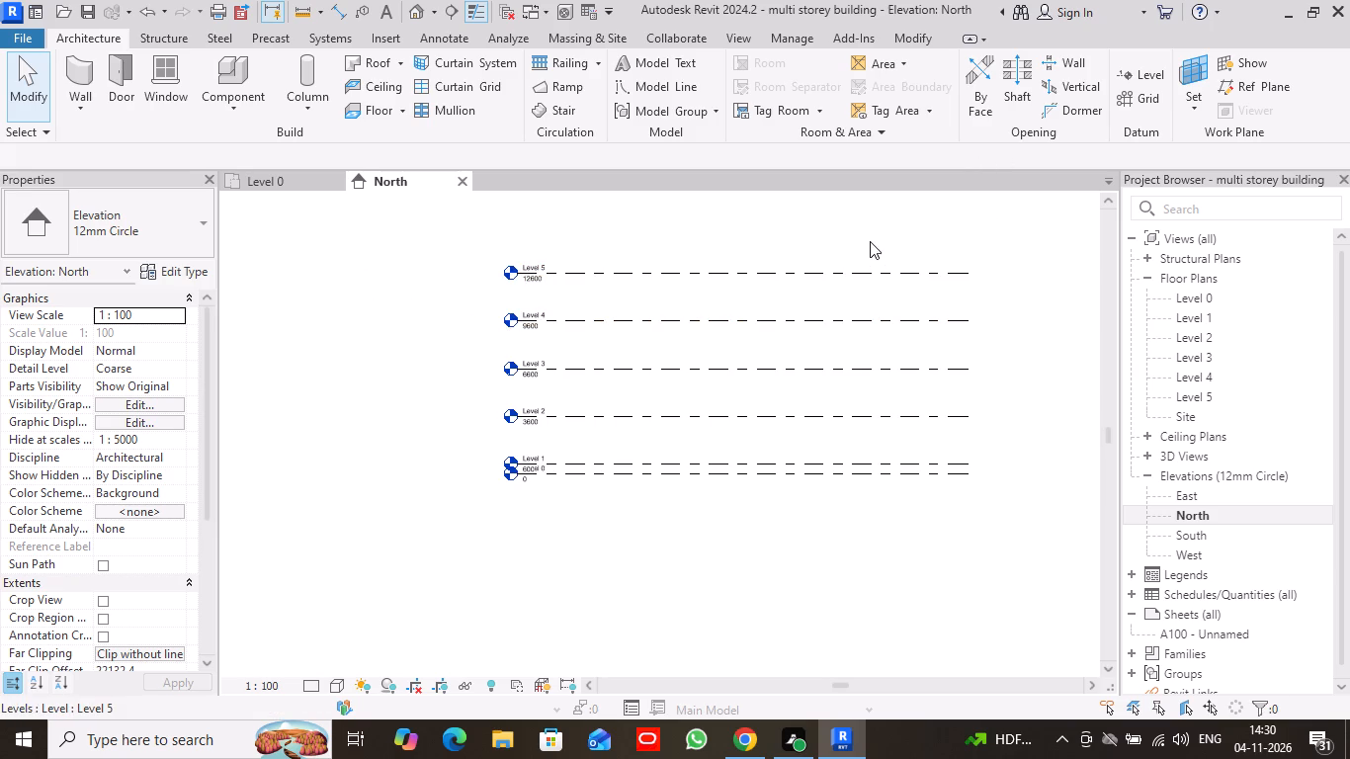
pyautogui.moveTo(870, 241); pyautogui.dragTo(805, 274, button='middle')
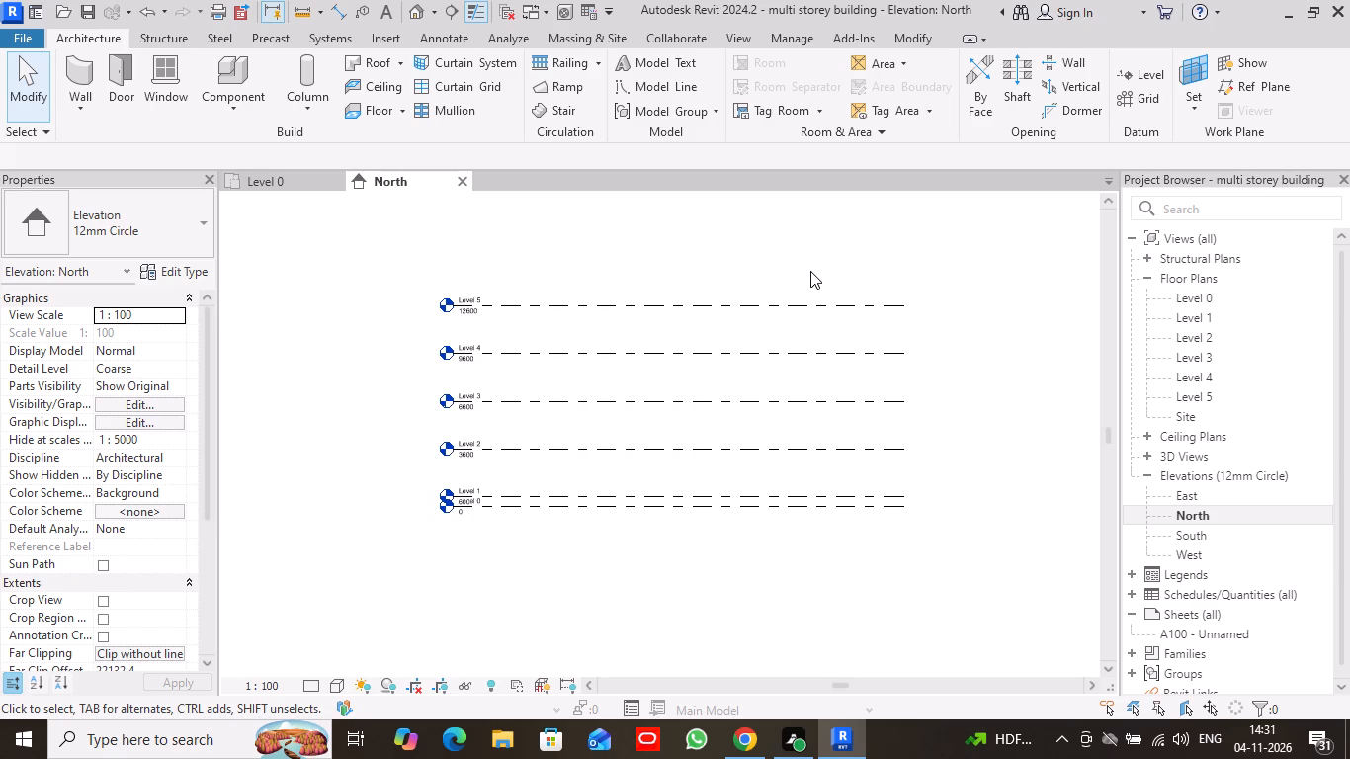
# Switch to the Level 0 floor plan and move the north elevation marker farther out from the drawing centre.
pyautogui.click(263, 180)
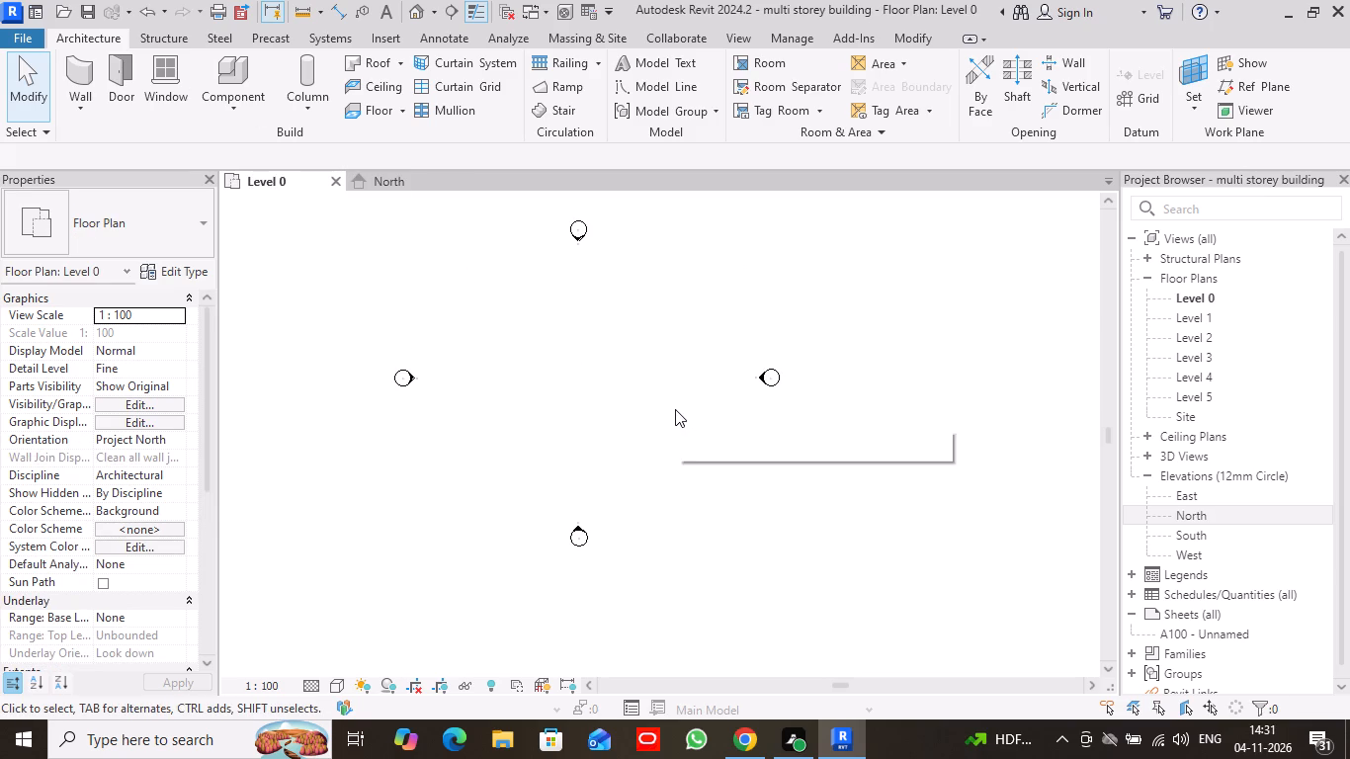
pyautogui.scroll(1, 675, 409)
pyautogui.moveTo(664, 353); pyautogui.dragTo(718, 407, button='middle')
pyautogui.scroll(1, 718, 407)
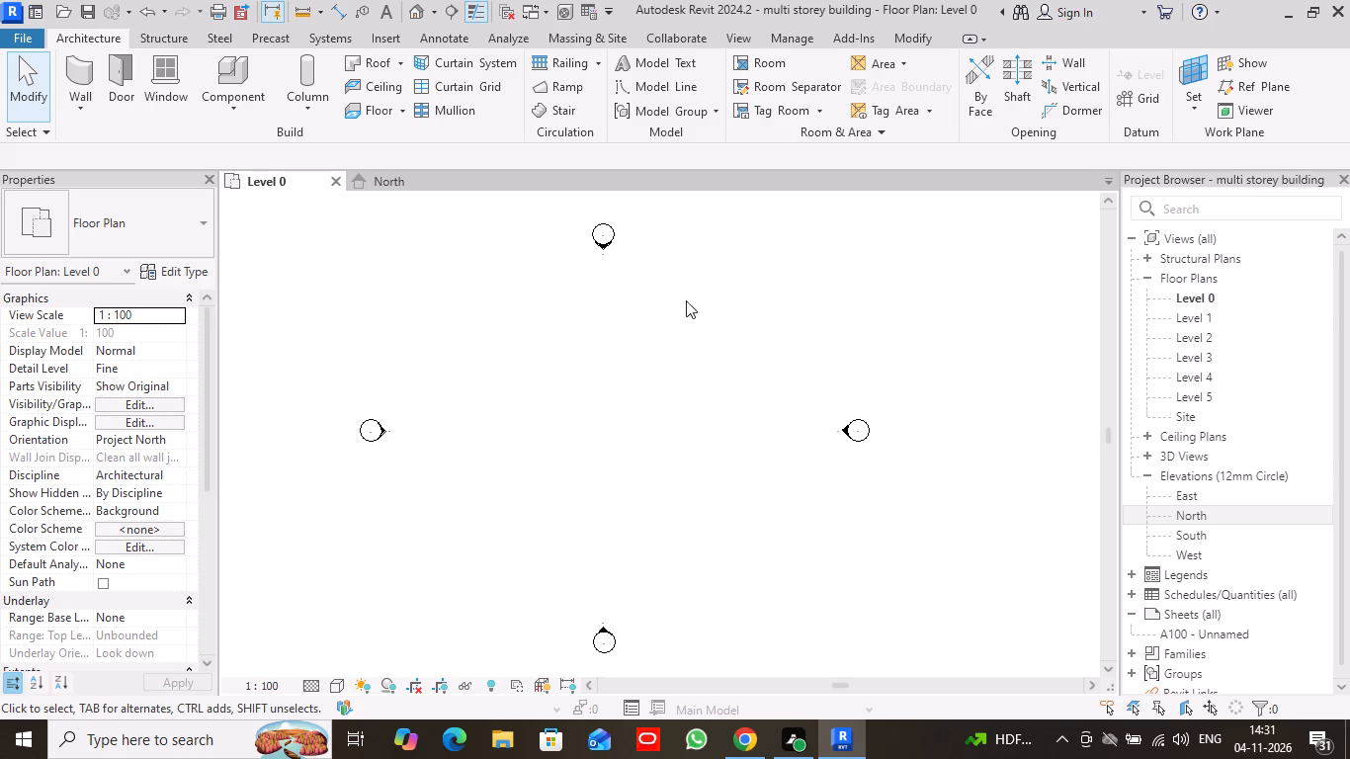
pyautogui.click(602, 220)
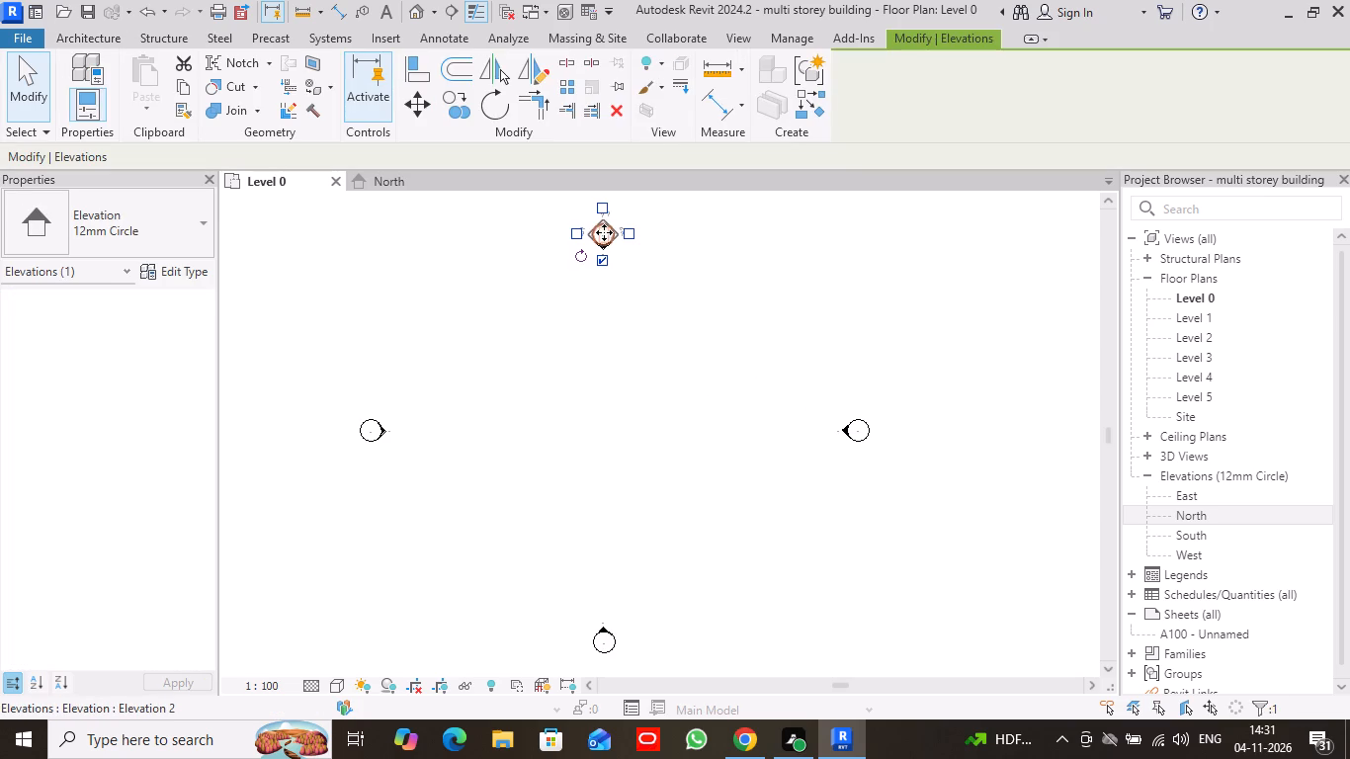
pyautogui.moveTo(604, 232); pyautogui.dragTo(659, 89)
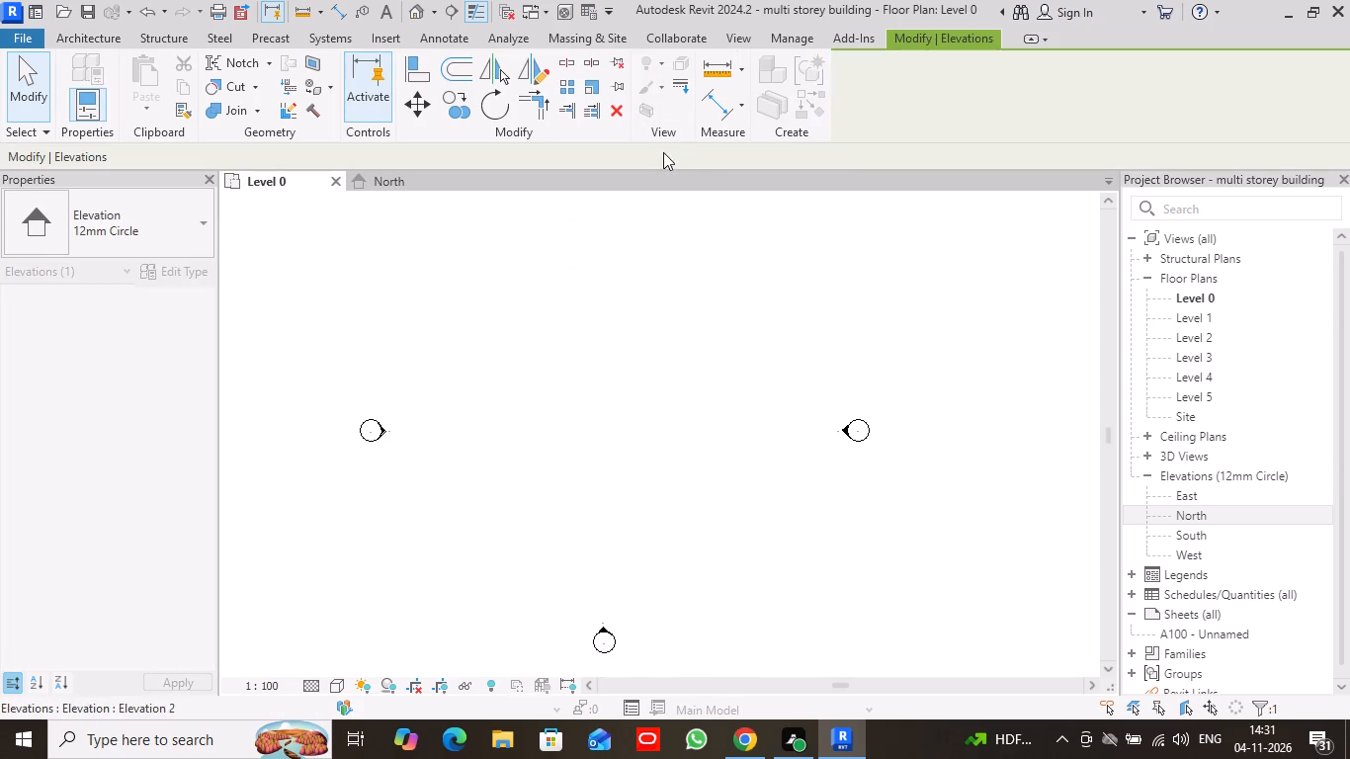
# Move the east elevation marker farther outward from the centre of the Level 0 floor plan.
pyautogui.click(860, 427)
pyautogui.moveTo(860, 427); pyautogui.dragTo(954, 425)
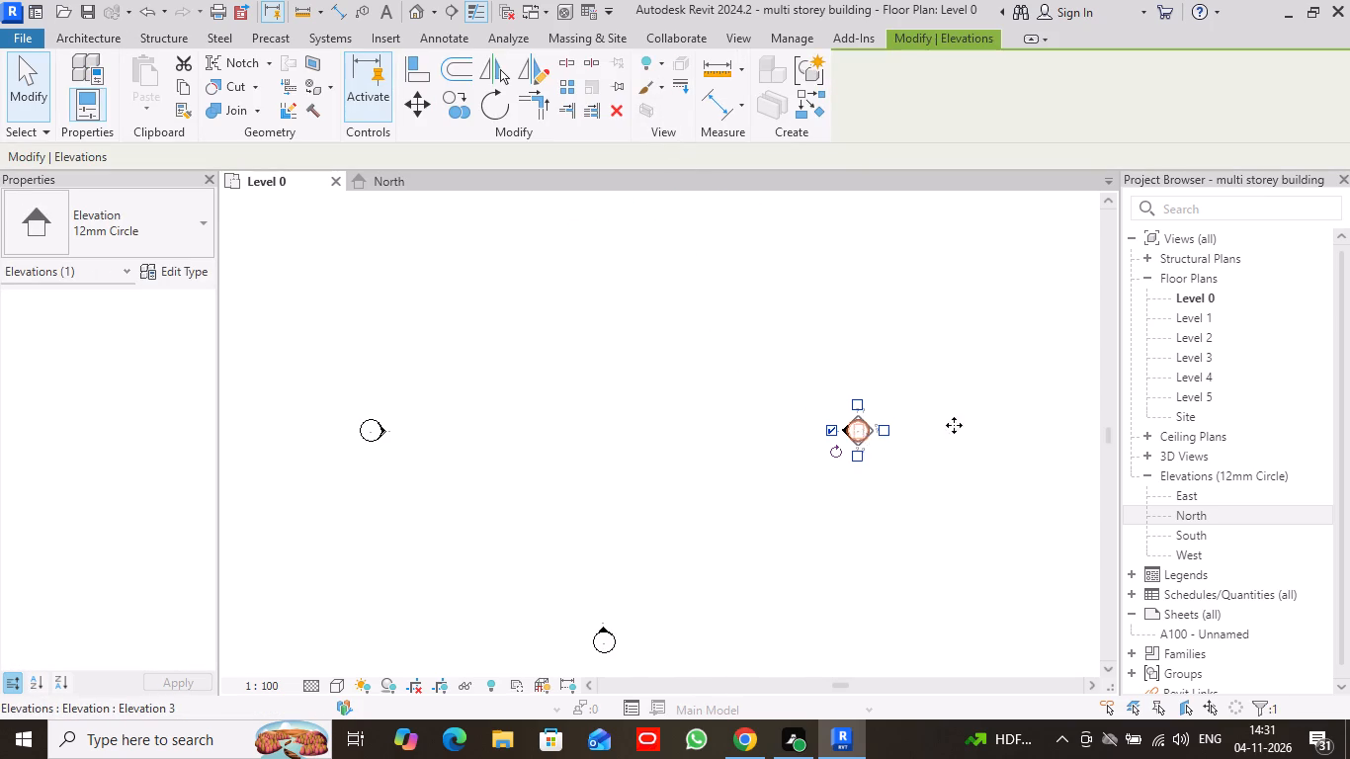
pyautogui.moveTo(954, 425); pyautogui.dragTo(1134, 423)
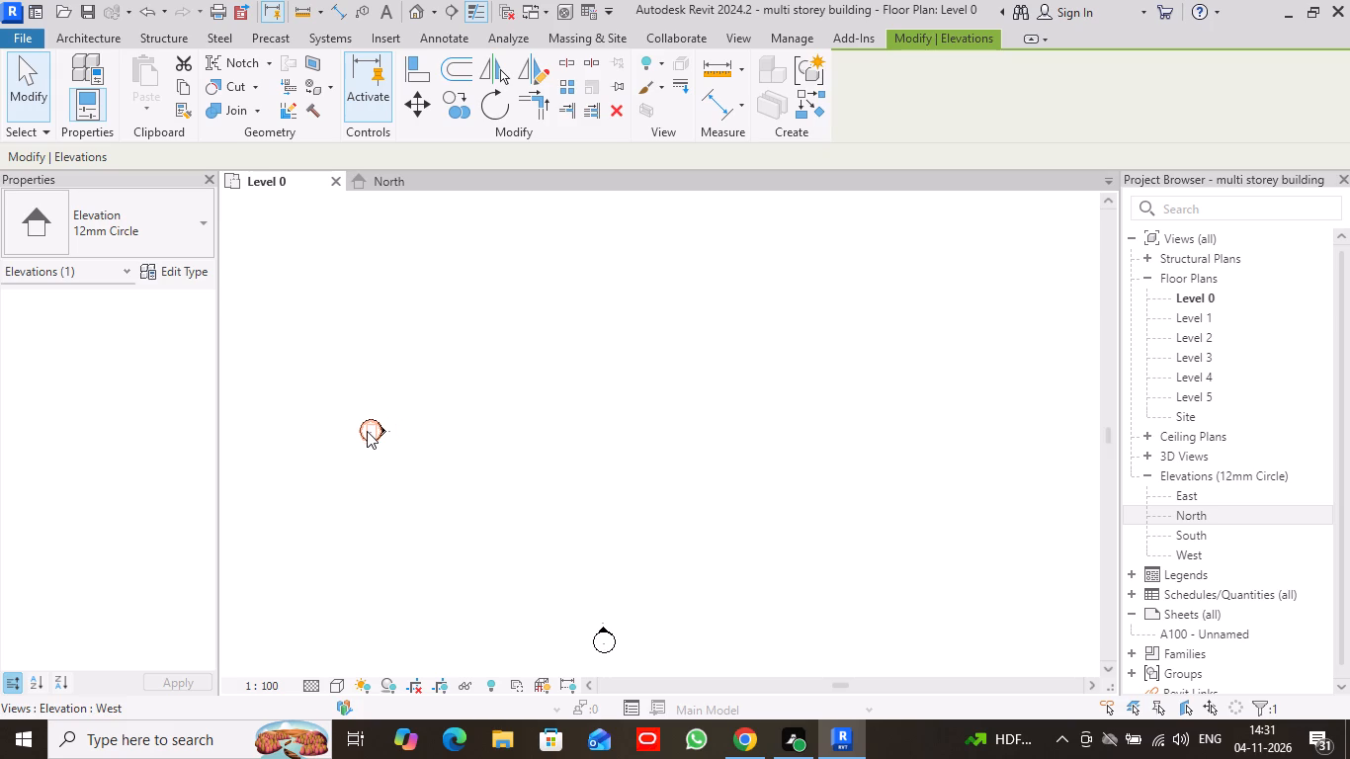
# Move the west and south elevation markers farther outward from the centre of the Level 0 floor plan.
pyautogui.click(367, 431)
pyautogui.moveTo(367, 431); pyautogui.dragTo(38, 383)
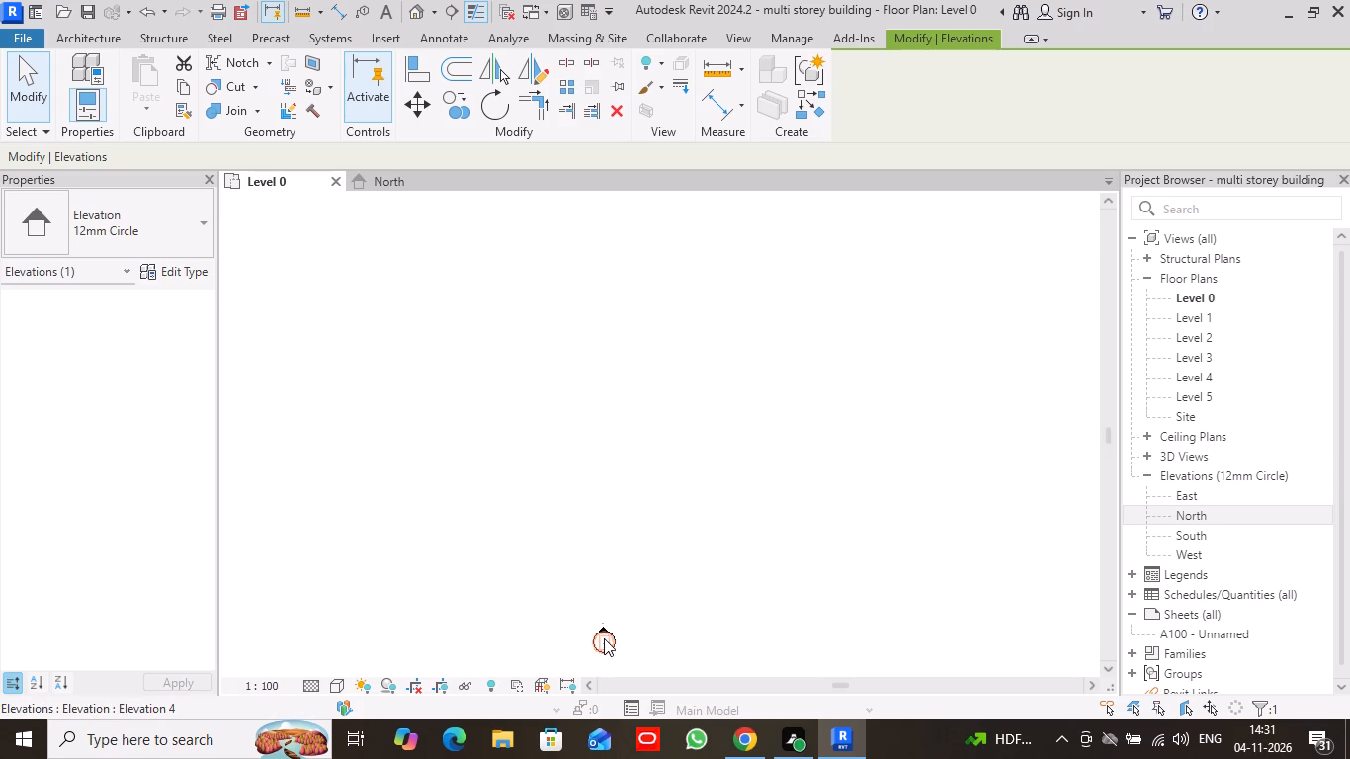
pyautogui.click(604, 638)
pyautogui.moveTo(604, 638); pyautogui.dragTo(607, 758)
pyautogui.scroll(-4, 637, 382)
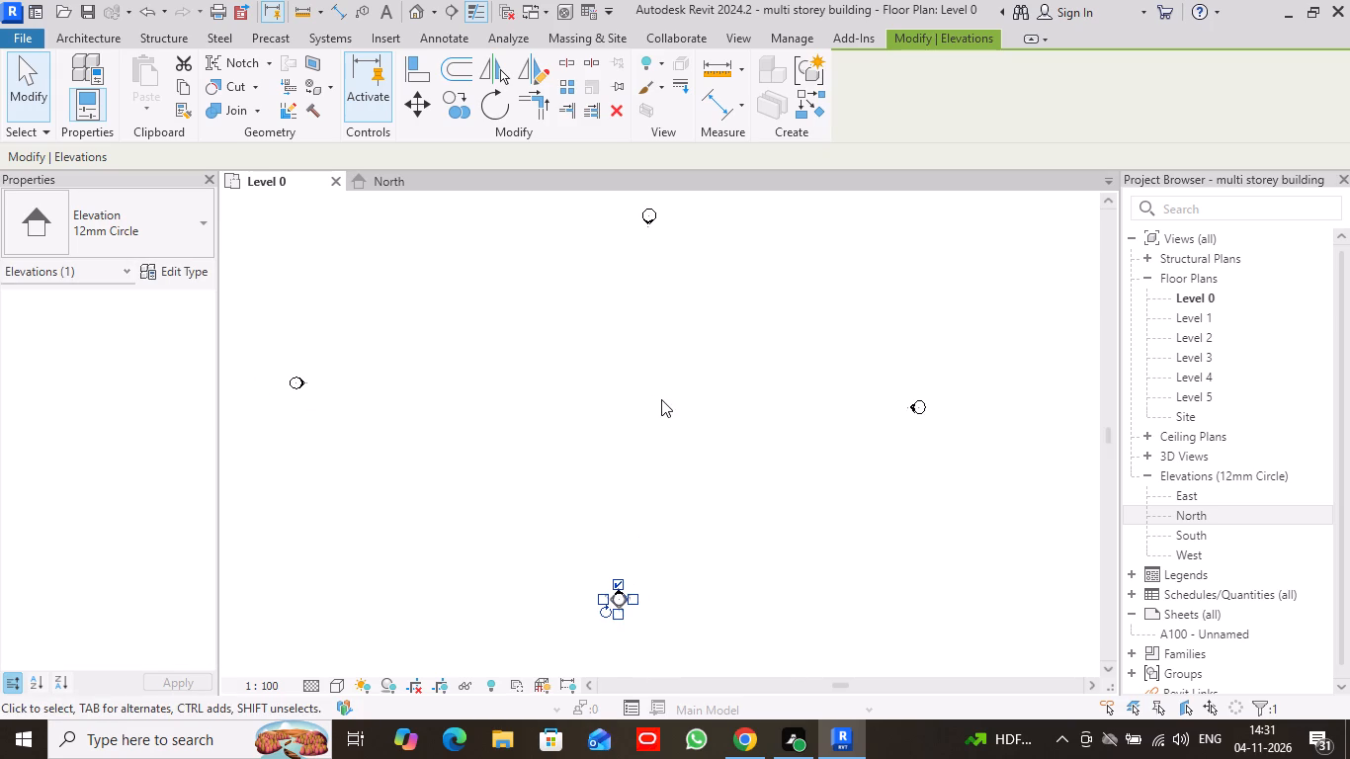
# Draw the first horizontal straight grid line across the lower part of the area between the elevation markers.
pyautogui.scroll(5, 662, 399)
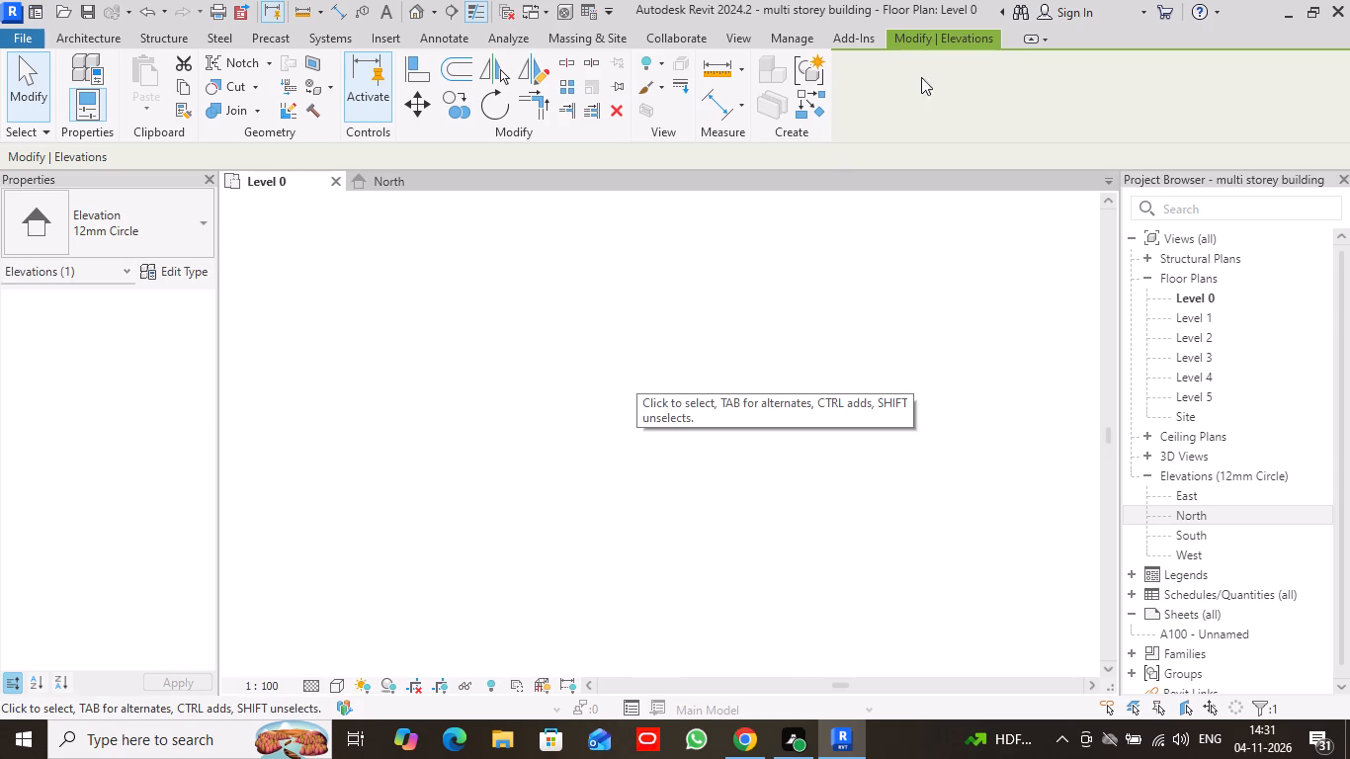
pyautogui.click(95, 42)
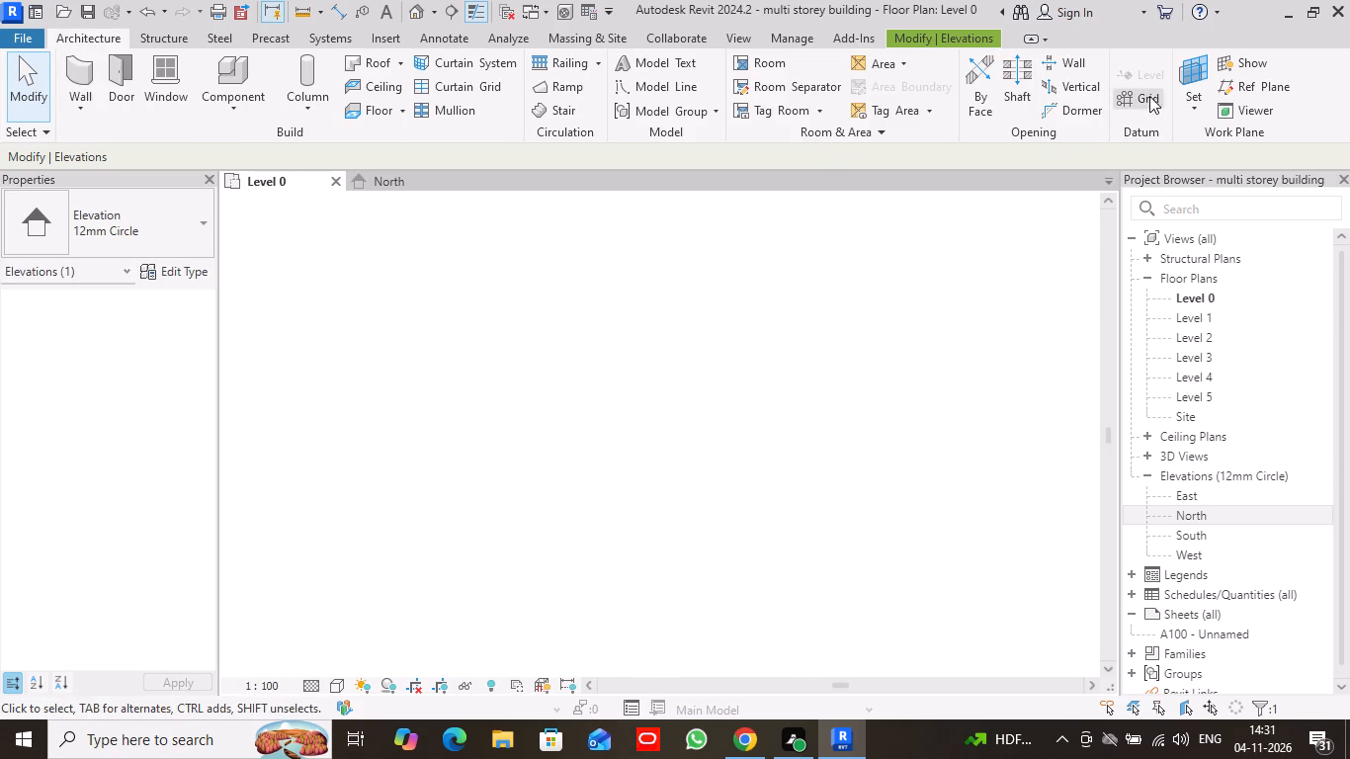
pyautogui.click(1142, 99)
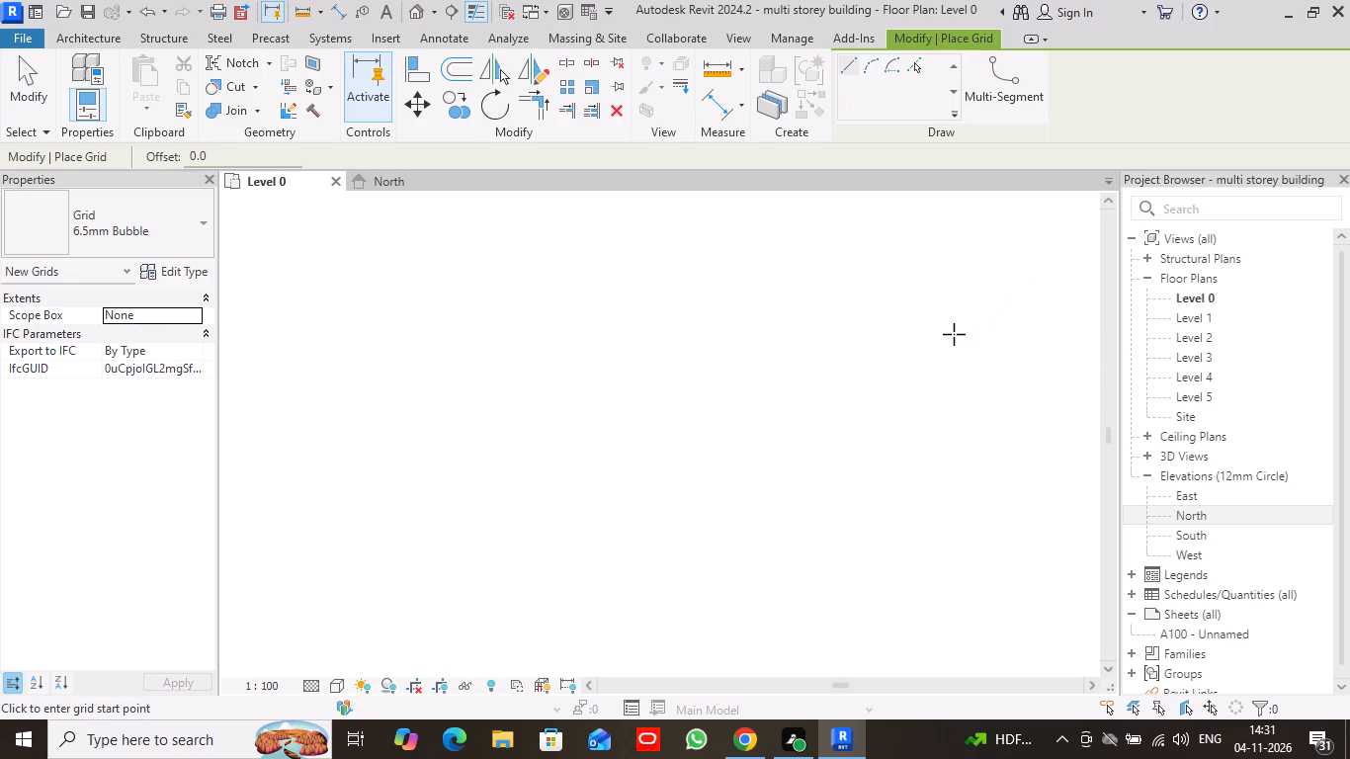
pyautogui.click(853, 66)
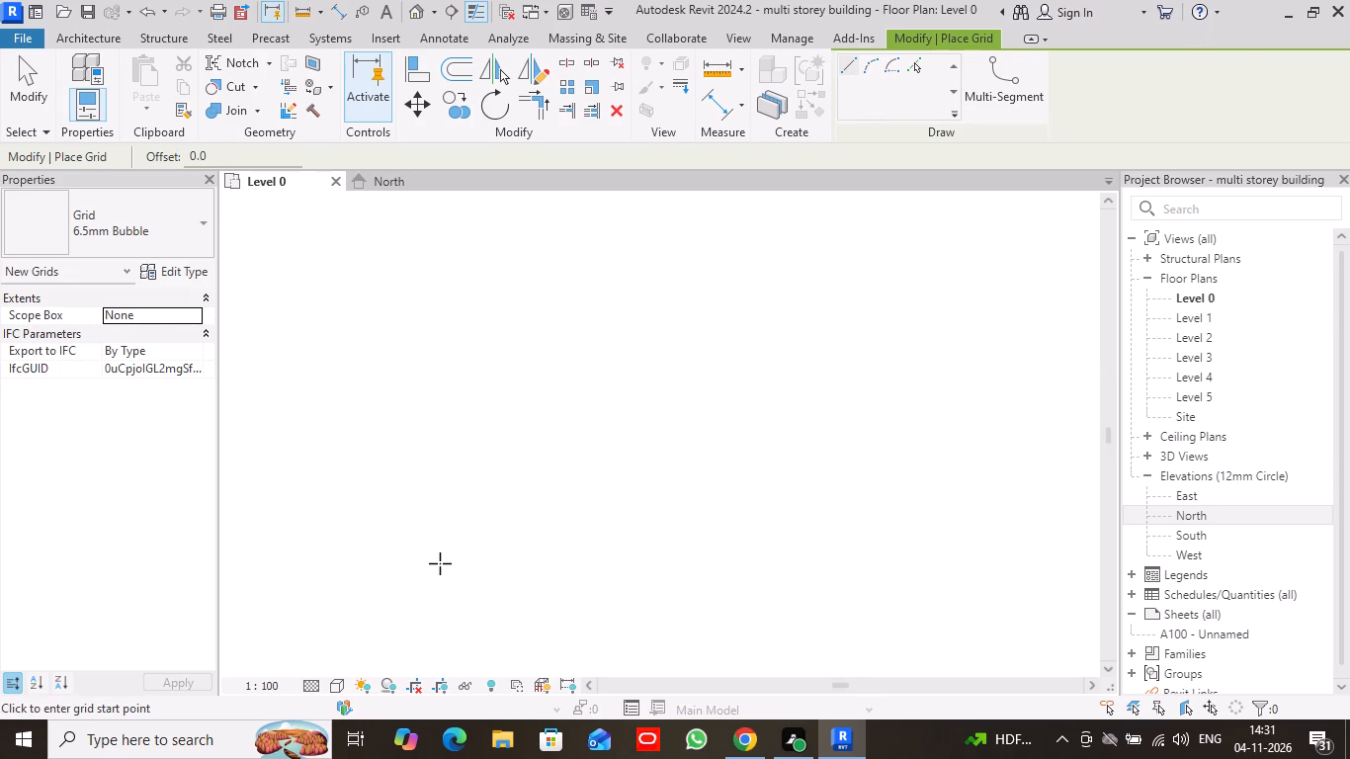
pyautogui.click(454, 551)
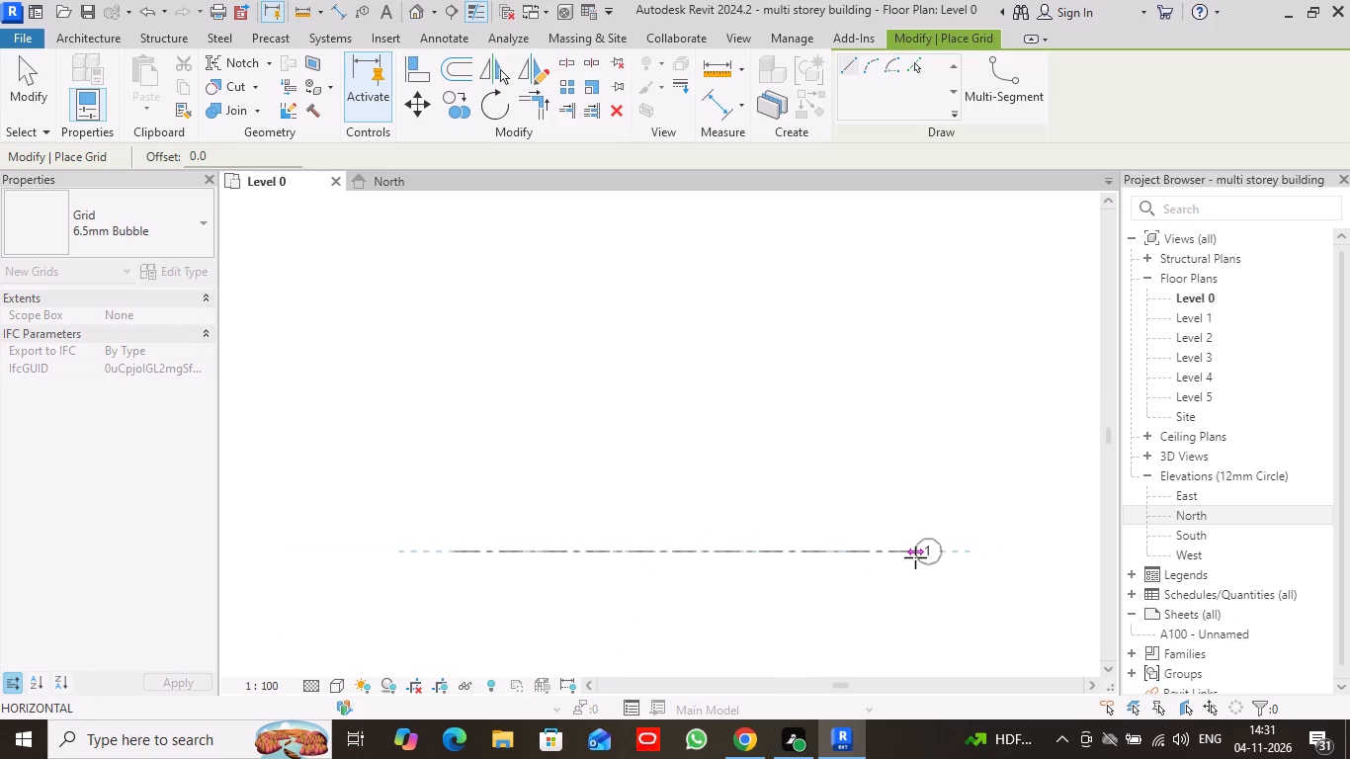
pyautogui.click(916, 552)
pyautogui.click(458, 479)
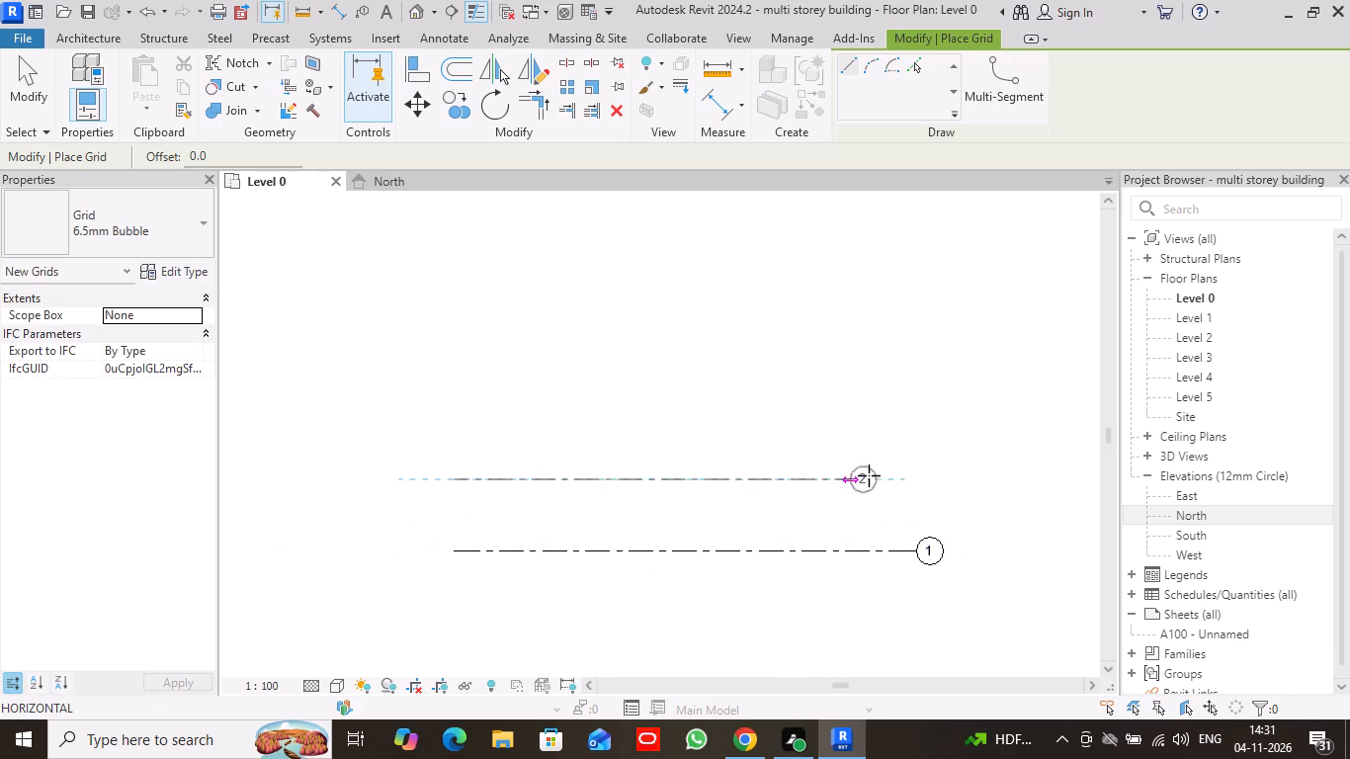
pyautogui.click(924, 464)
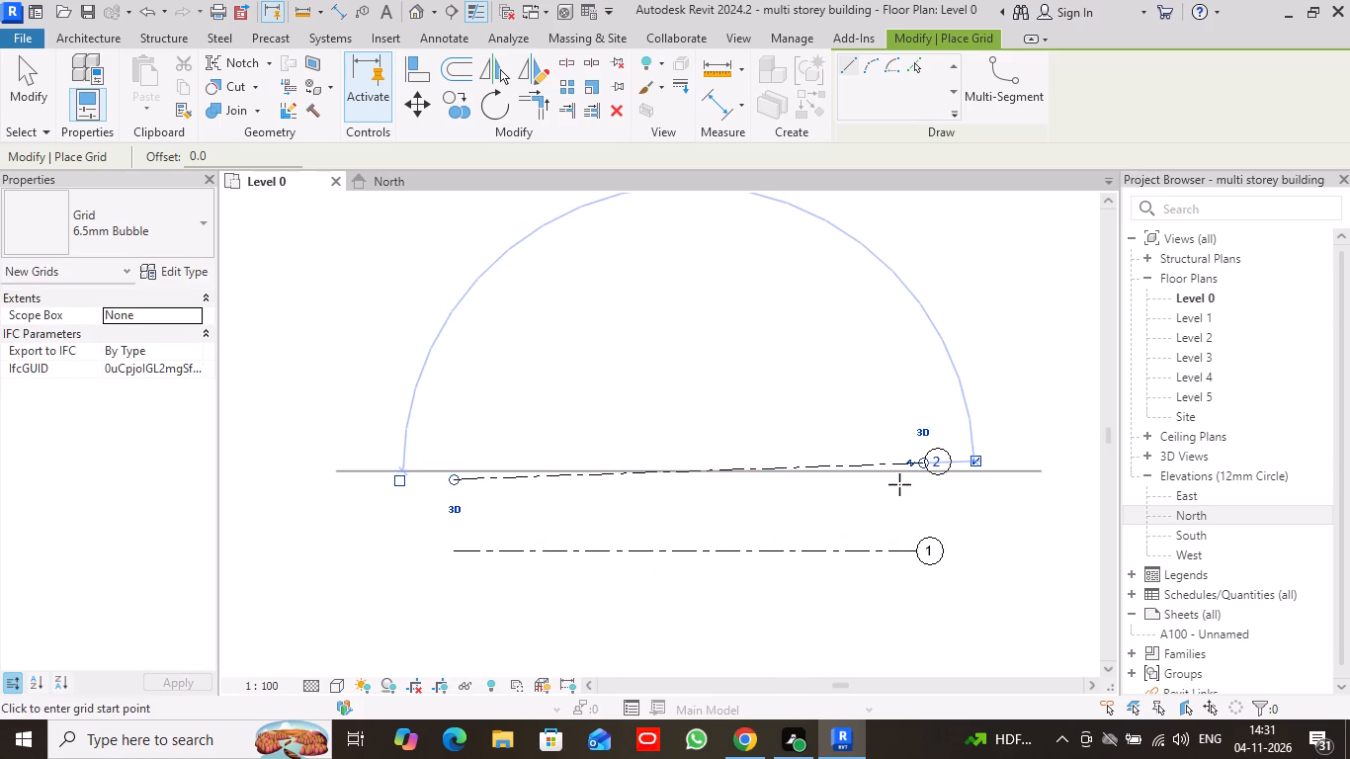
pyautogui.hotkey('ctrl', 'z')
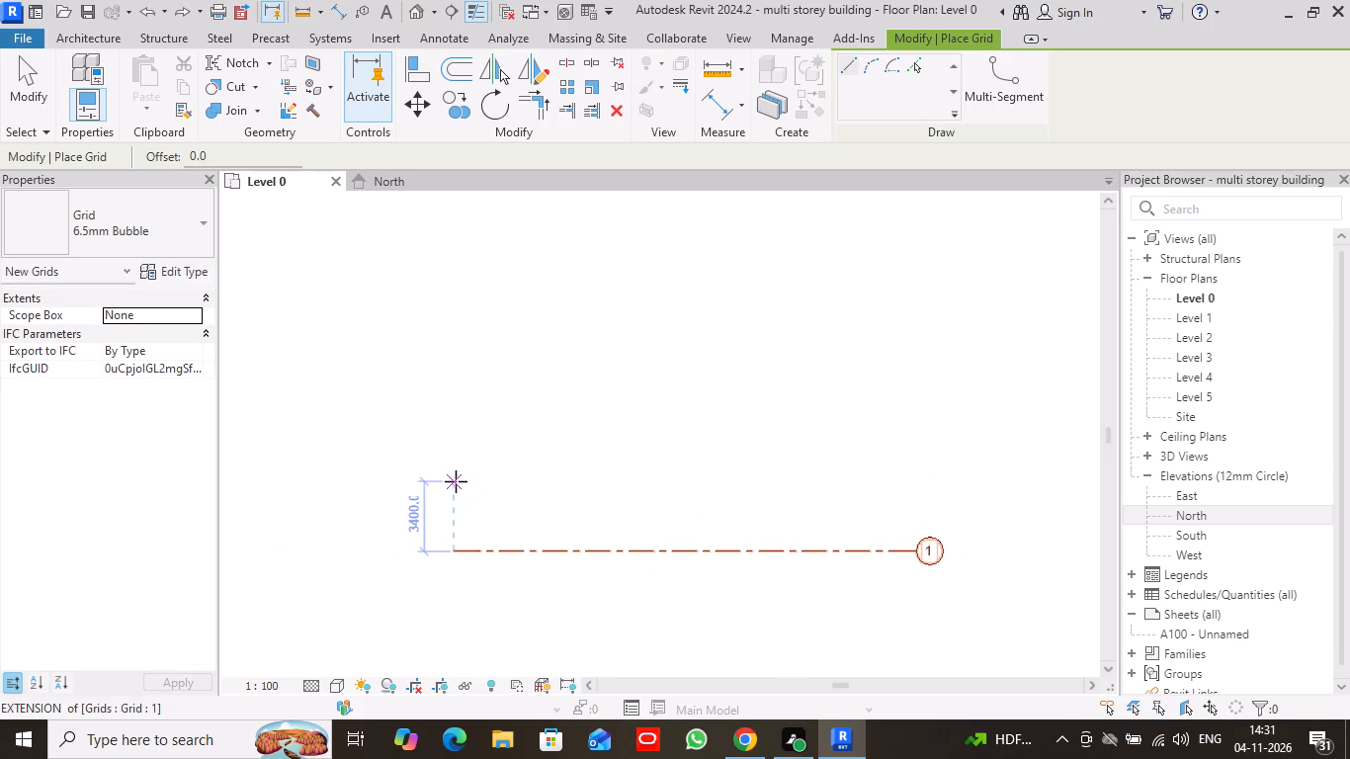
# Draw four more horizontal grid lines above grid 1, ends aligned with it, at successive spacings of about 3400, 3500, 3100 and 3300.
pyautogui.click(456, 481)
pyautogui.click(915, 489)
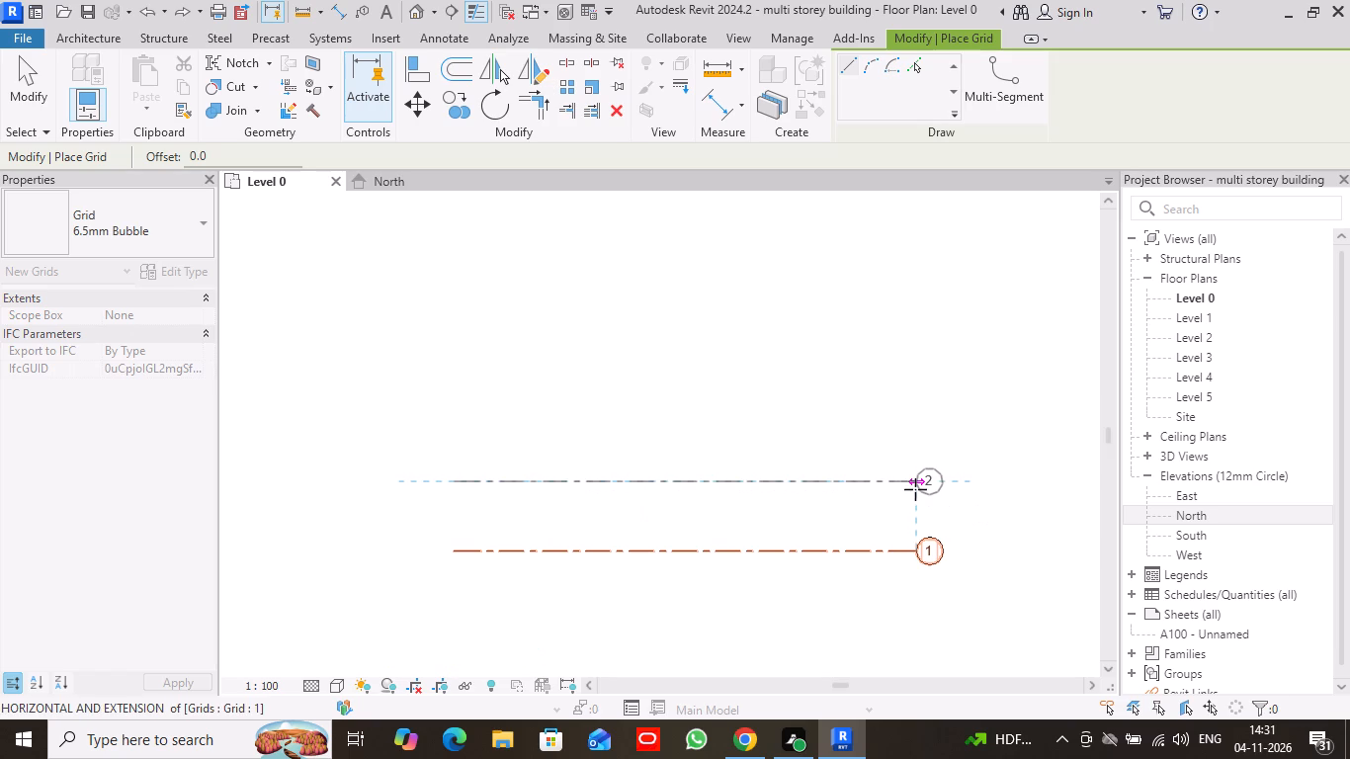
pyautogui.click(459, 409)
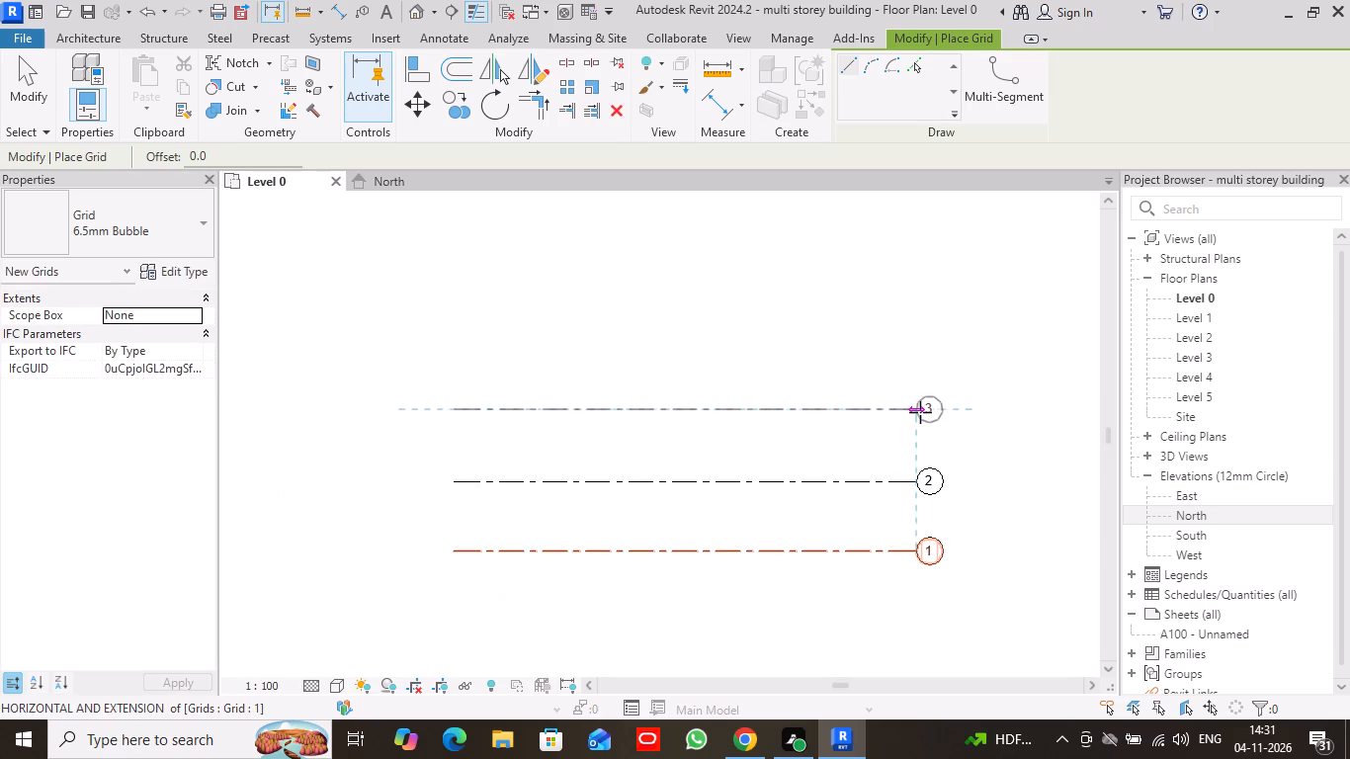
pyautogui.click(921, 411)
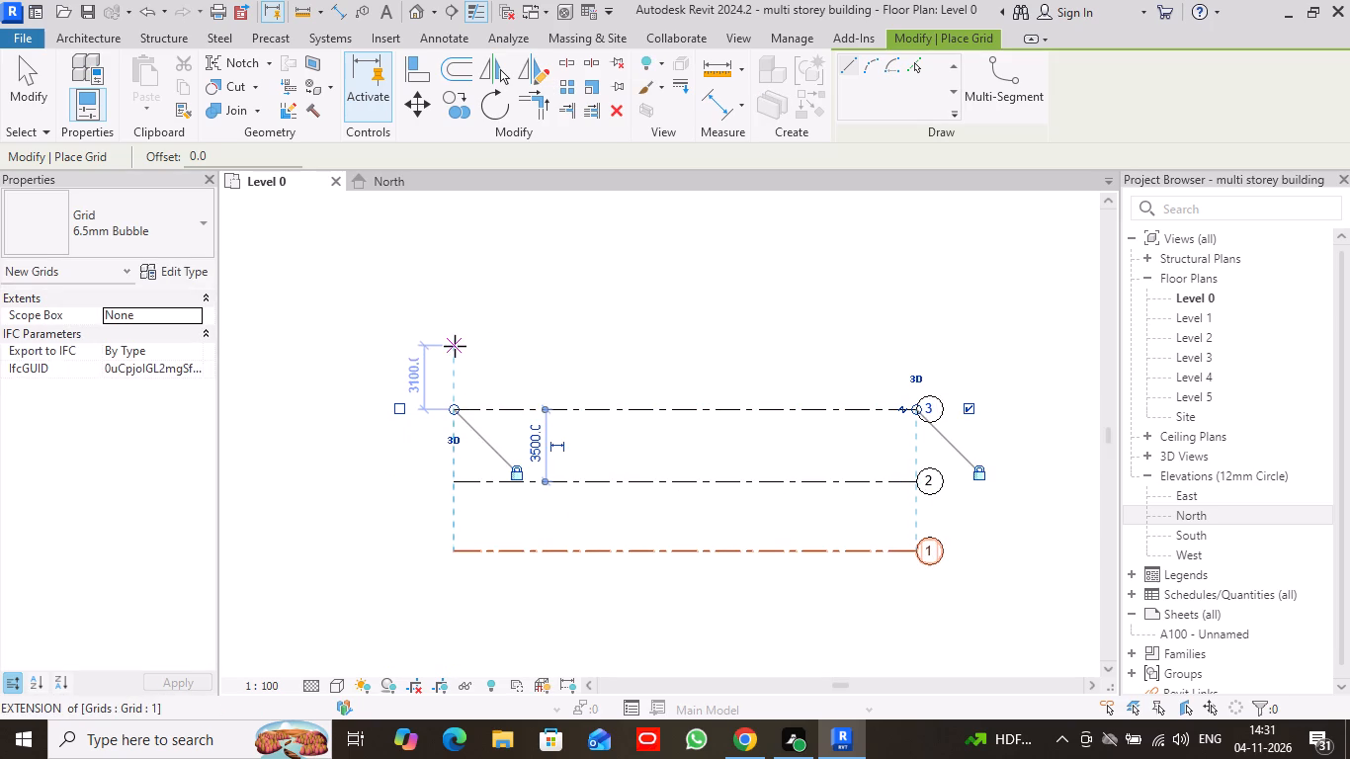
pyautogui.click(455, 346)
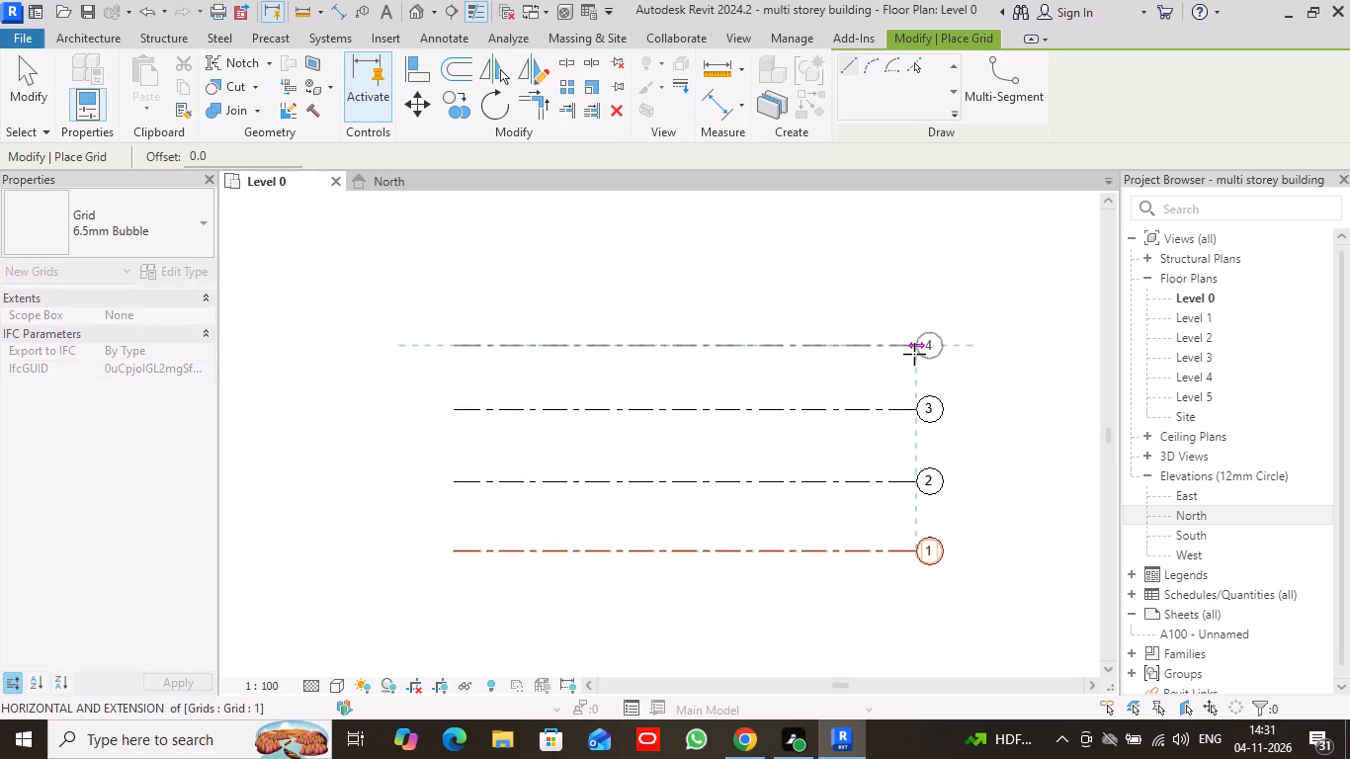
pyautogui.click(914, 354)
pyautogui.click(453, 277)
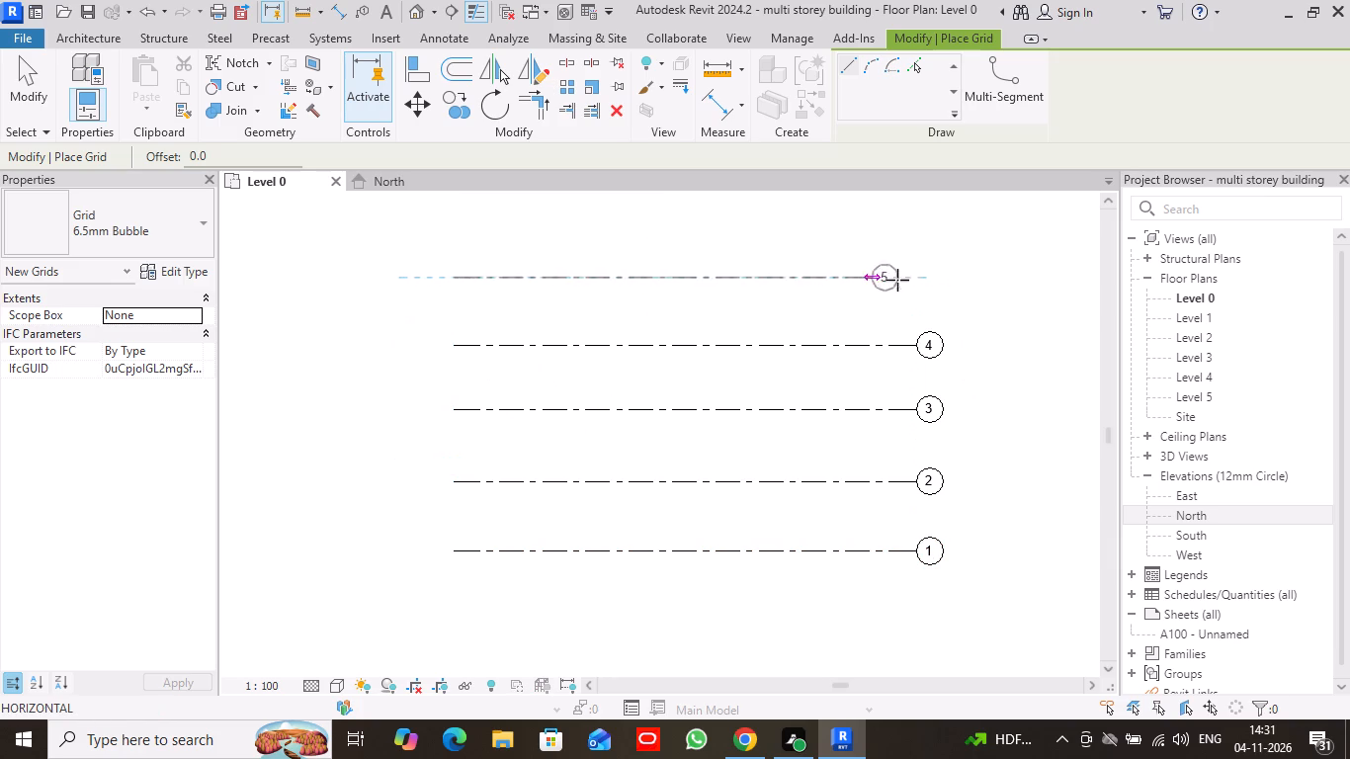
pyautogui.click(919, 274)
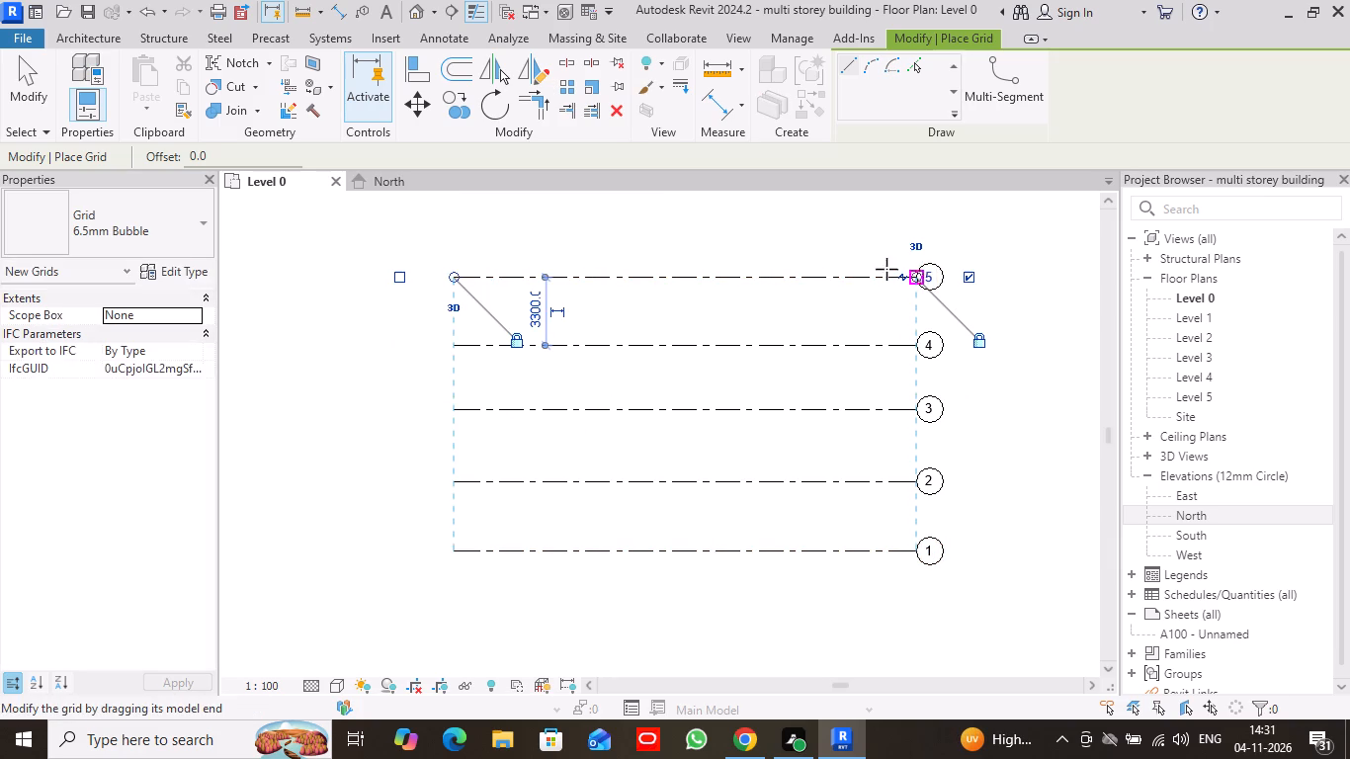
# Draw two more aligned horizontal grid lines above grid 5, the topmost about 4000 above the one below, and finish grid placement.
pyautogui.scroll(-3, 834, 254)
pyautogui.moveTo(815, 221); pyautogui.dragTo(791, 300, button='middle')
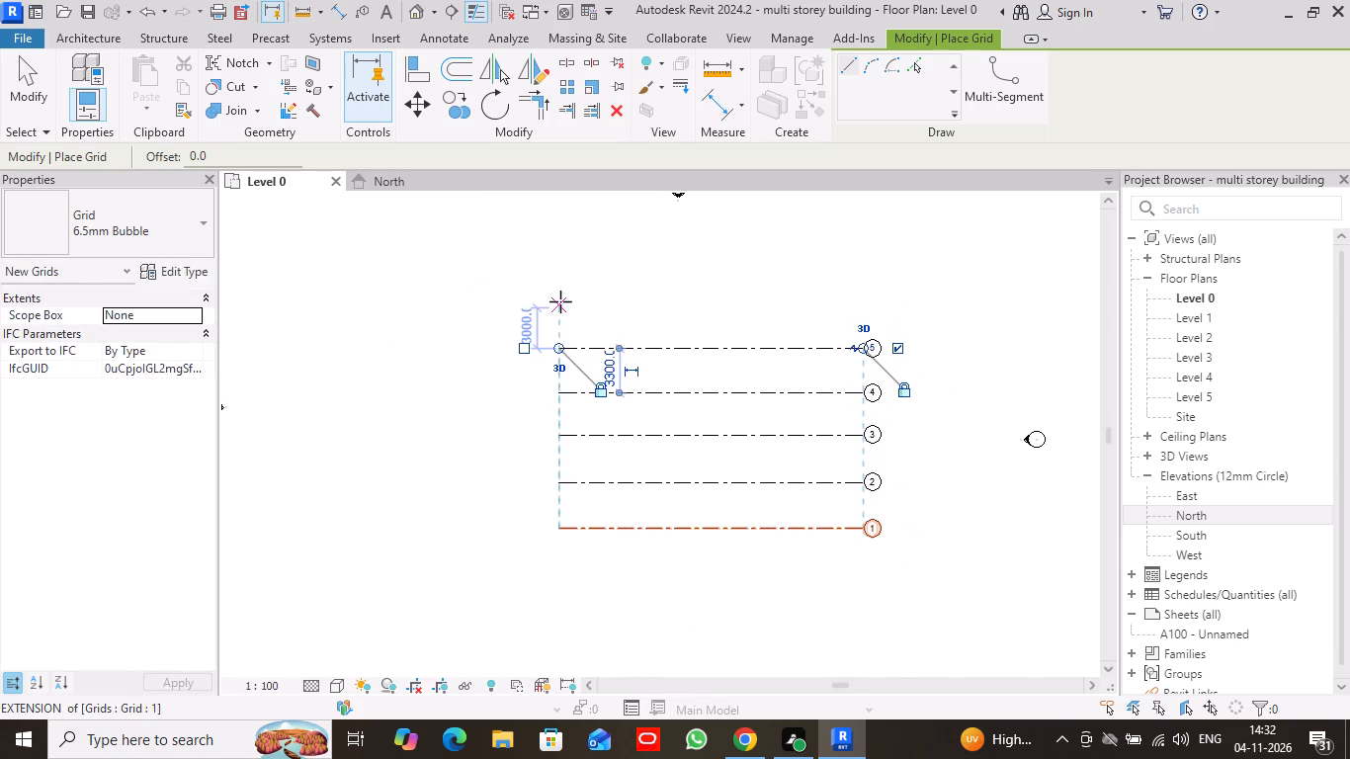
pyautogui.click(561, 300)
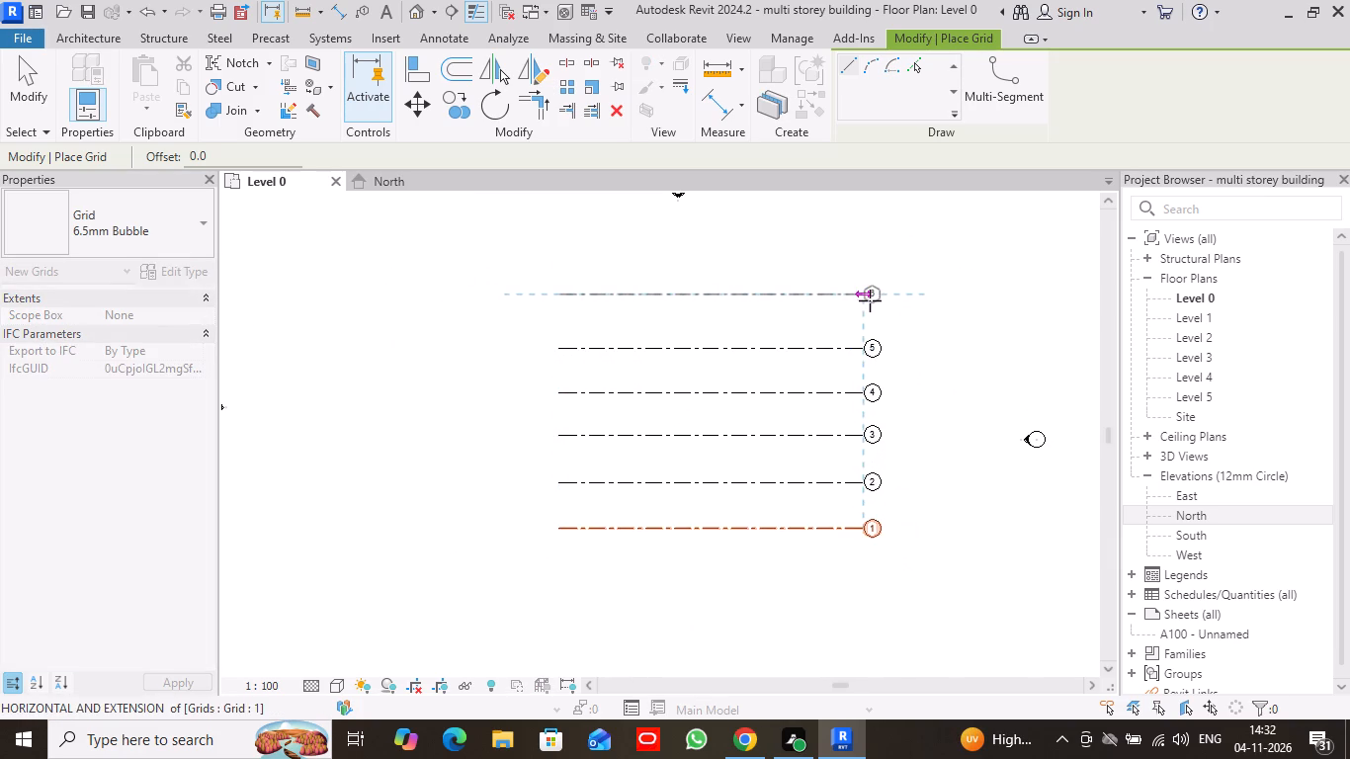
pyautogui.click(870, 300)
pyautogui.click(560, 244)
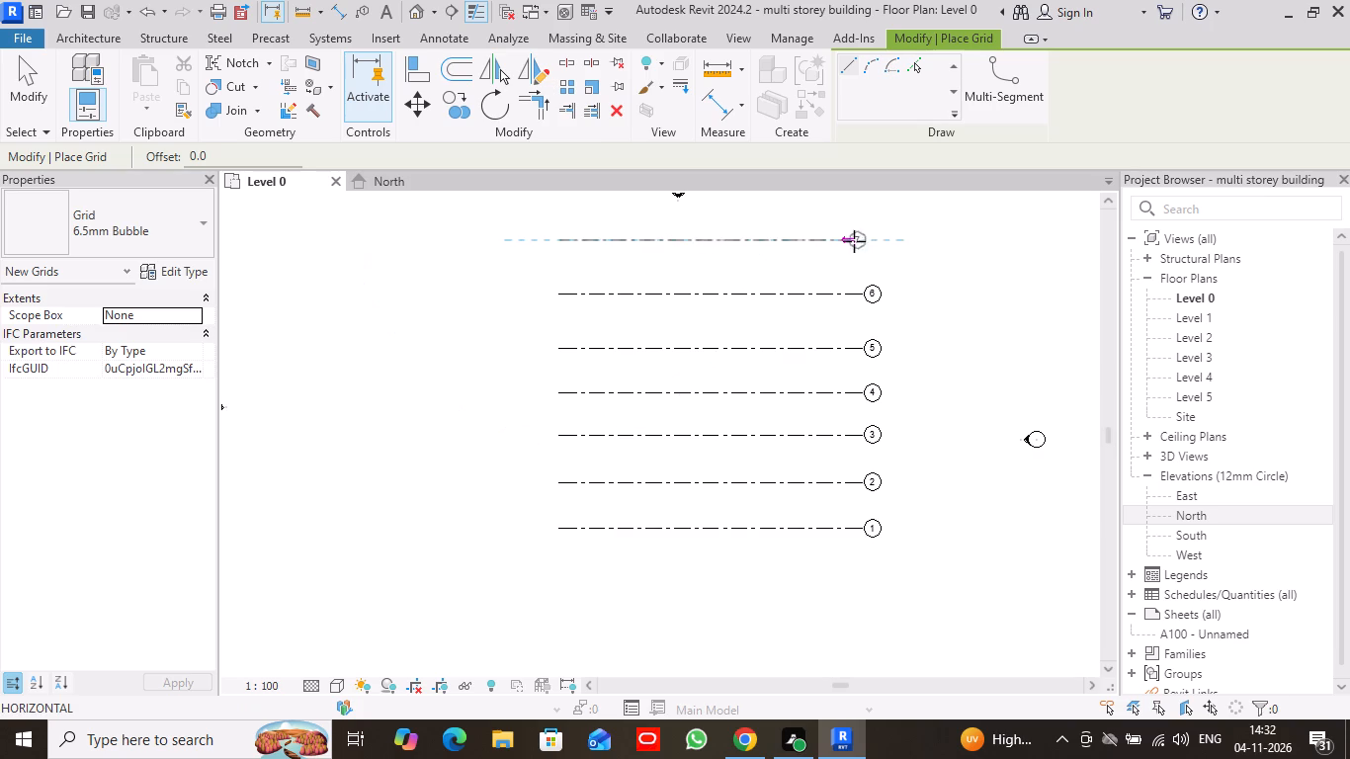
pyautogui.click(862, 239)
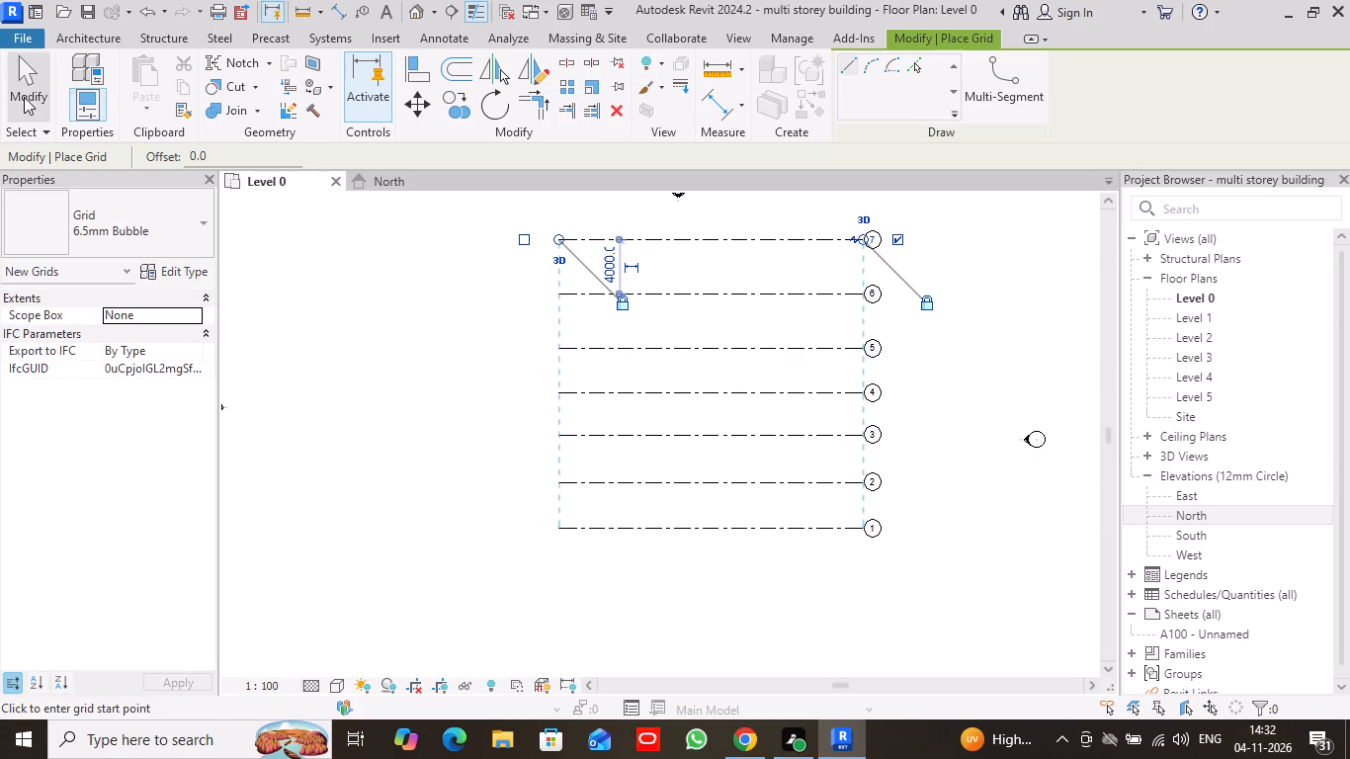
pyautogui.click(33, 93)
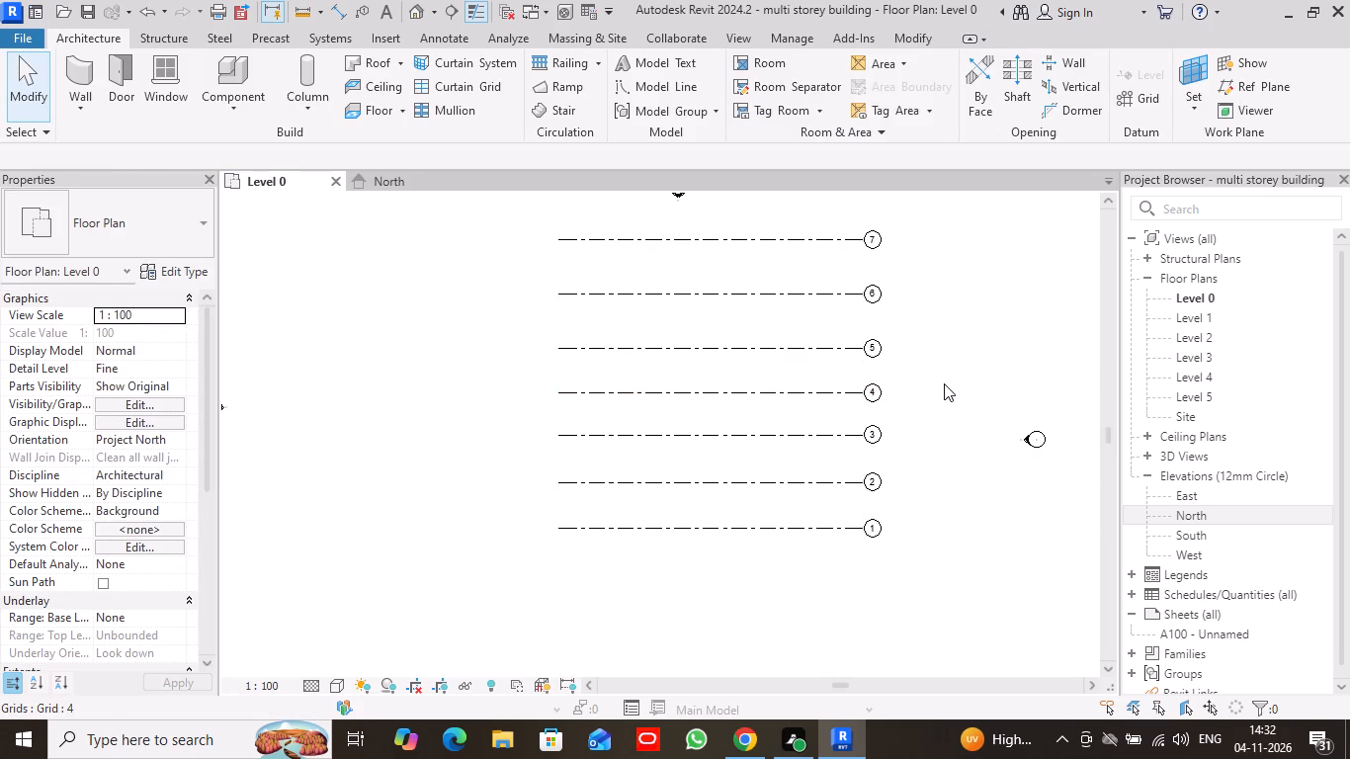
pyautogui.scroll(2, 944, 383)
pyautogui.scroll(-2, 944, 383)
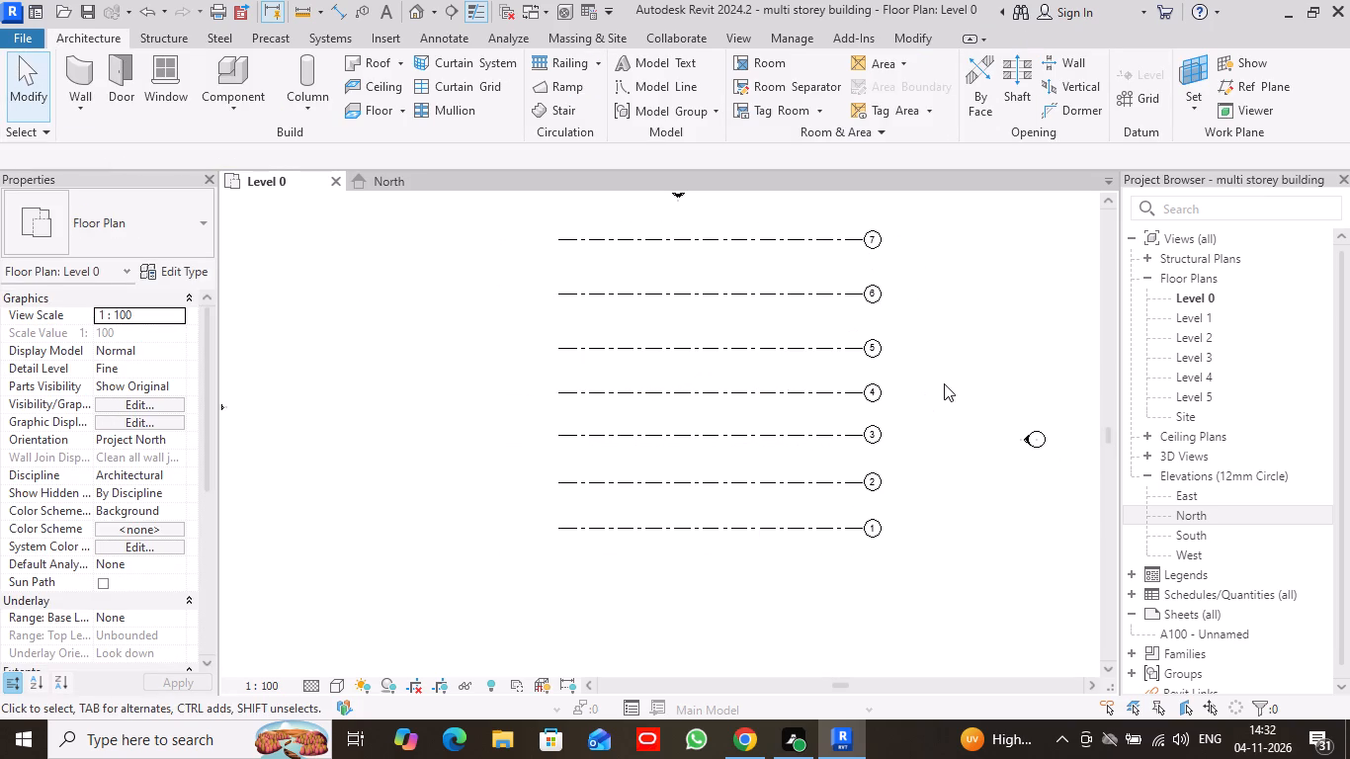
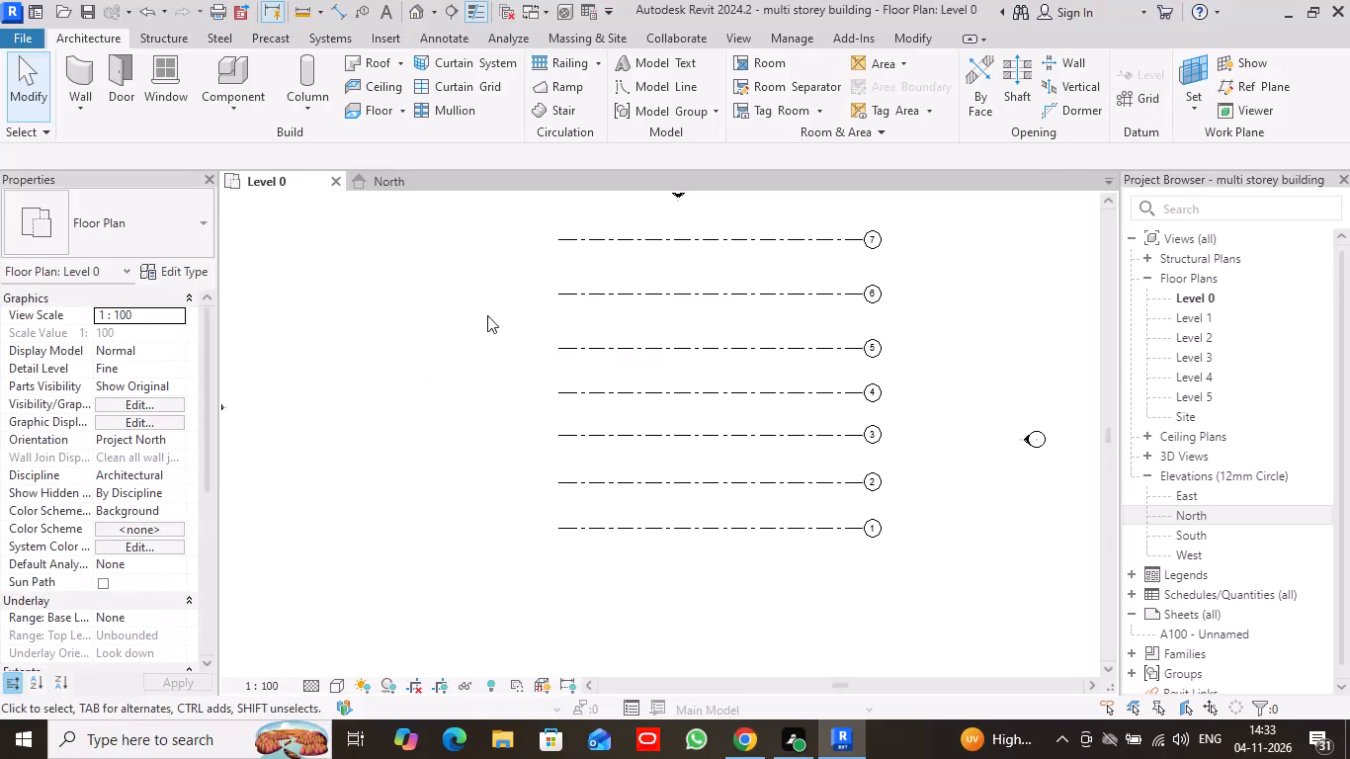
# Draw two vertical grid lines through the horizontal grids near their unlabelled ends, ends aligned and about 3000 apart.
pyautogui.click(1163, 92)
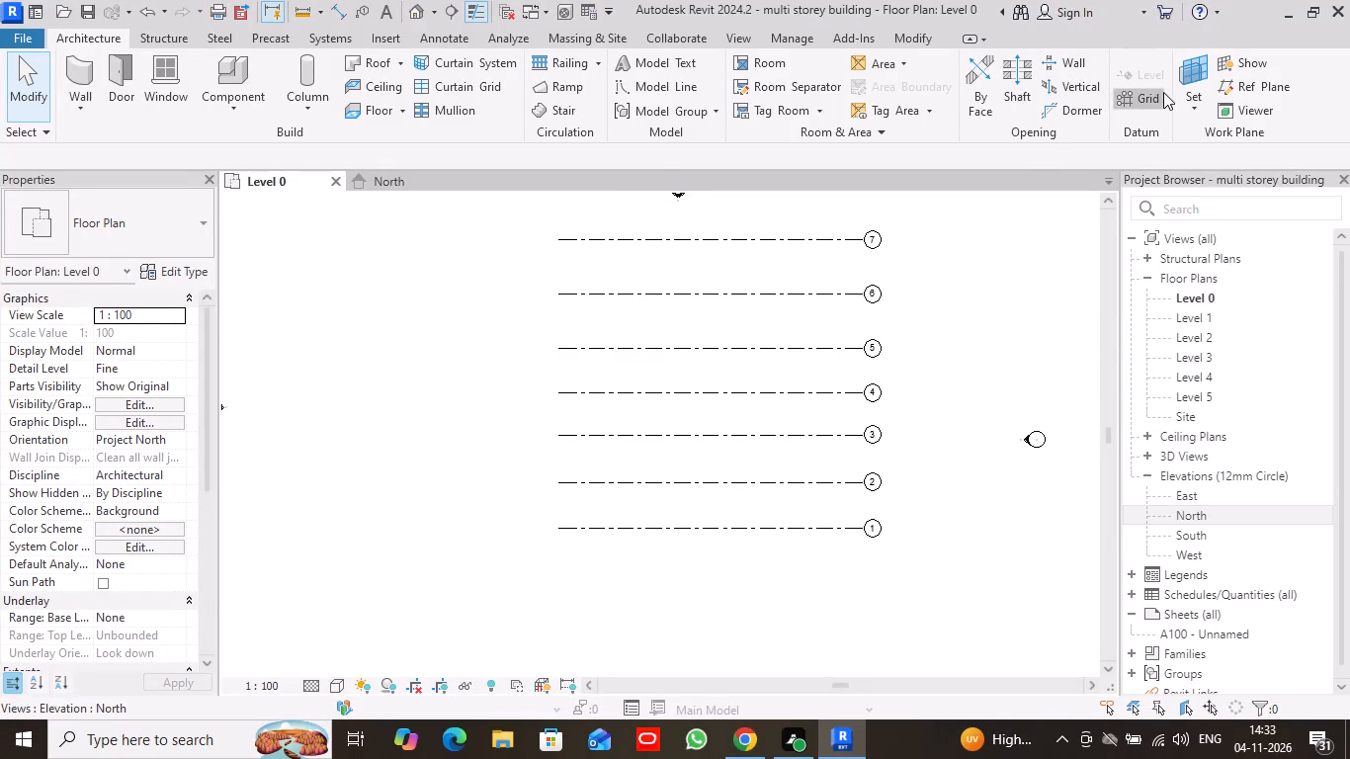
pyautogui.scroll(-2, 839, 223)
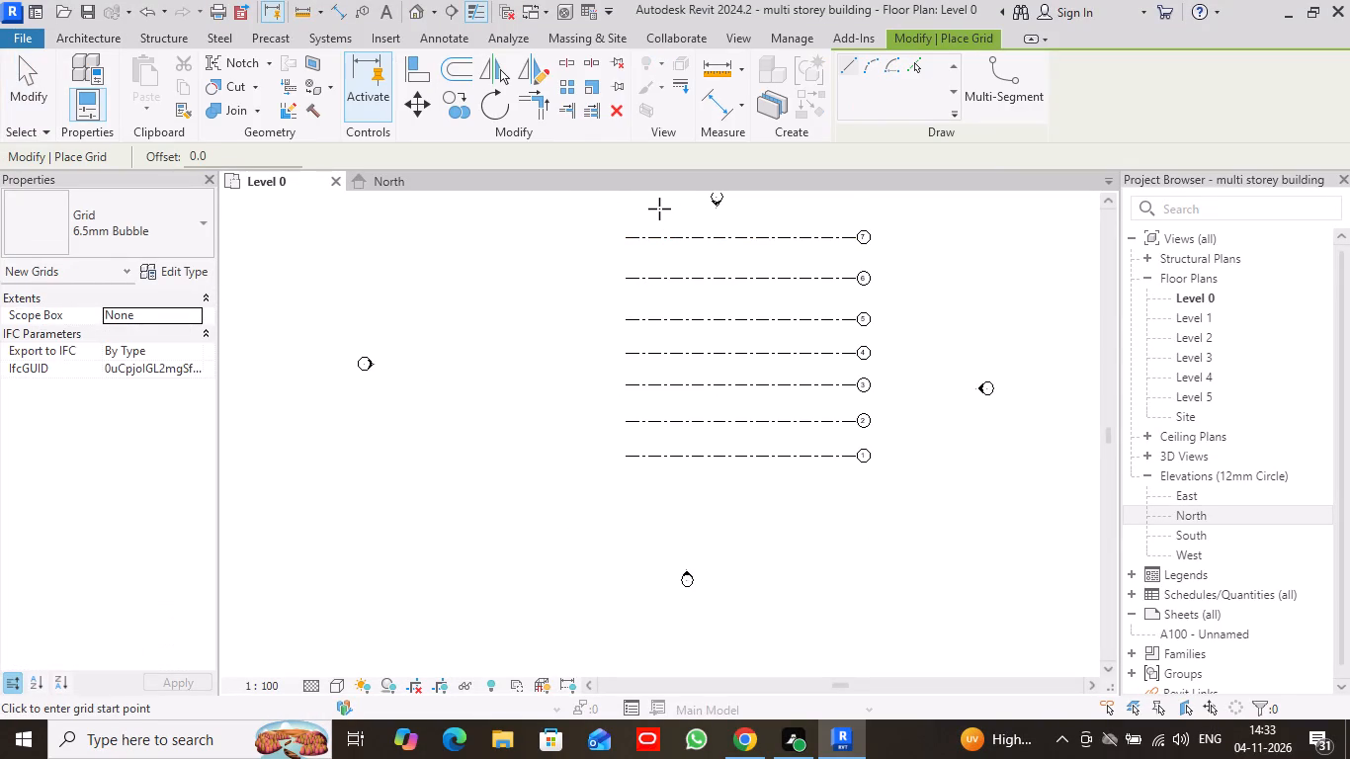
pyautogui.click(659, 209)
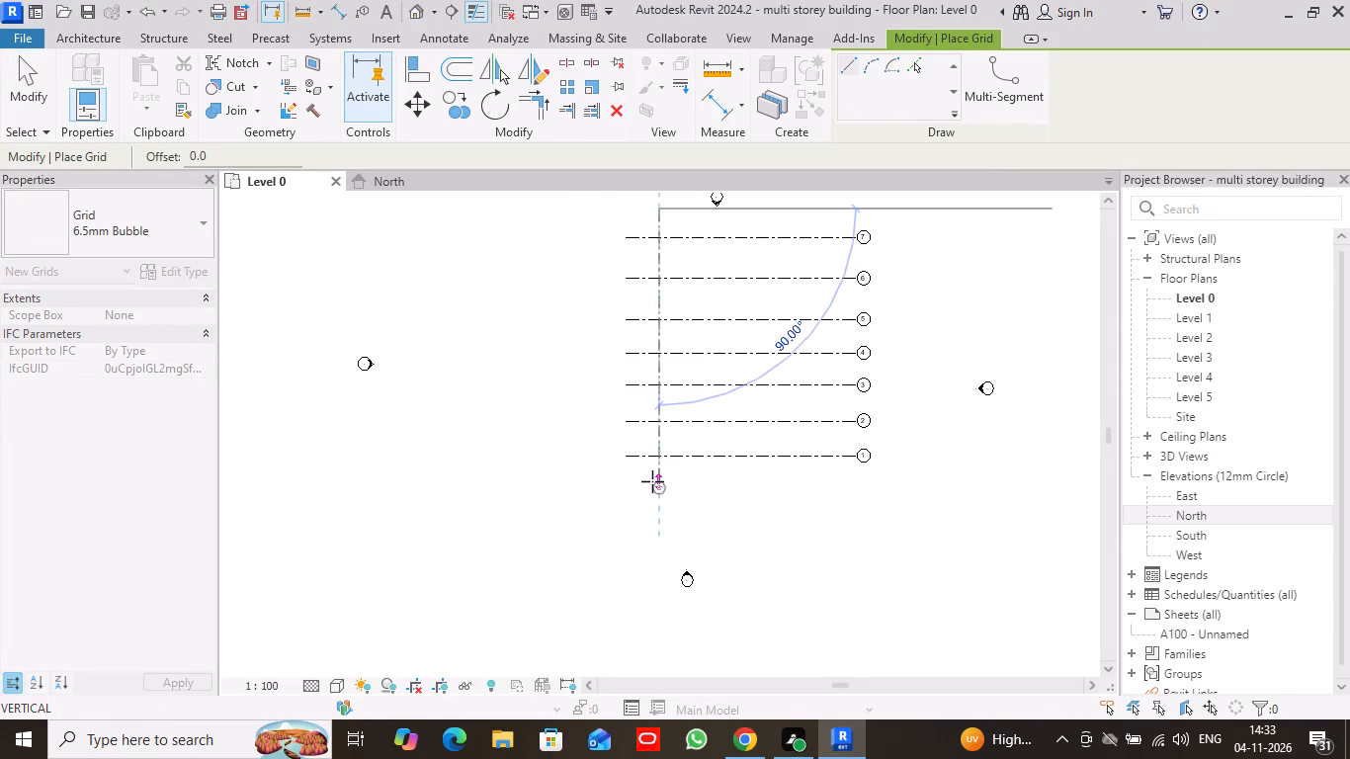
pyautogui.click(651, 482)
pyautogui.click(688, 209)
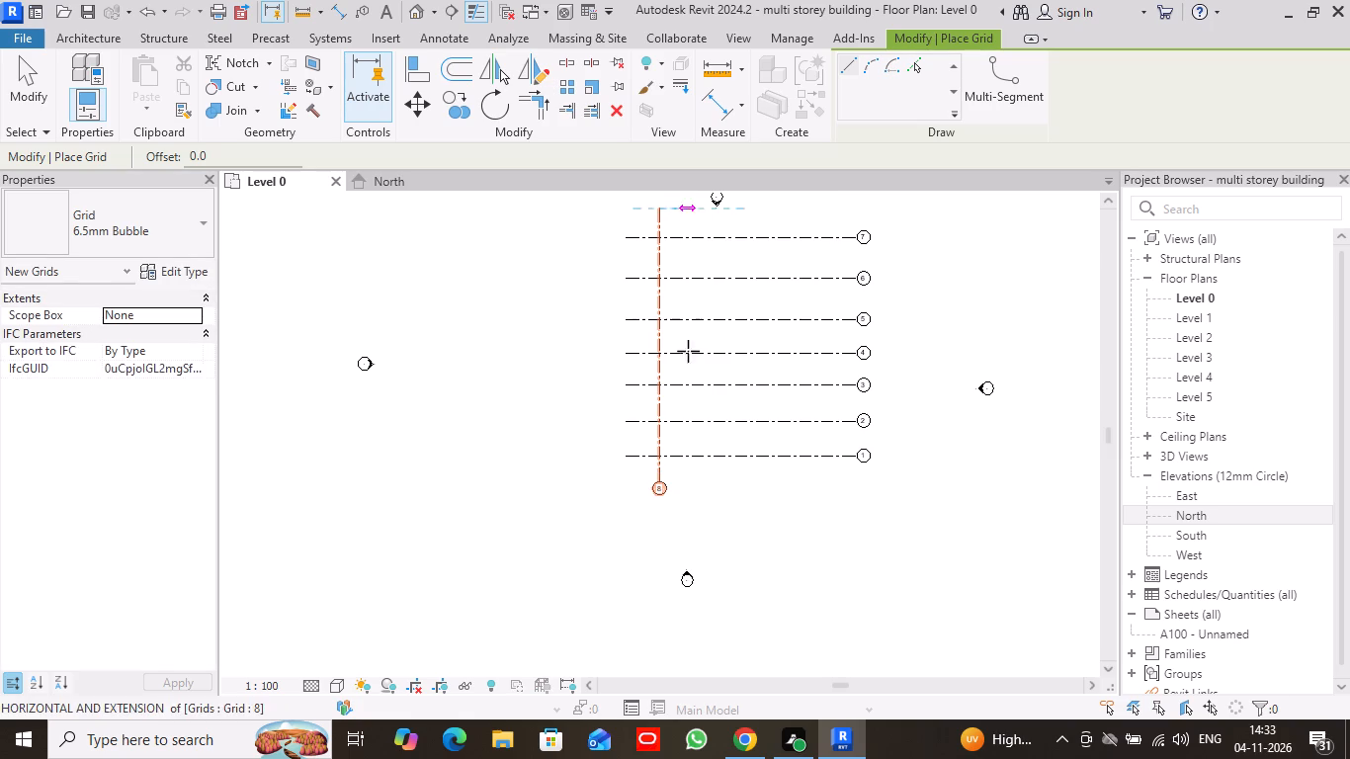
pyautogui.click(689, 486)
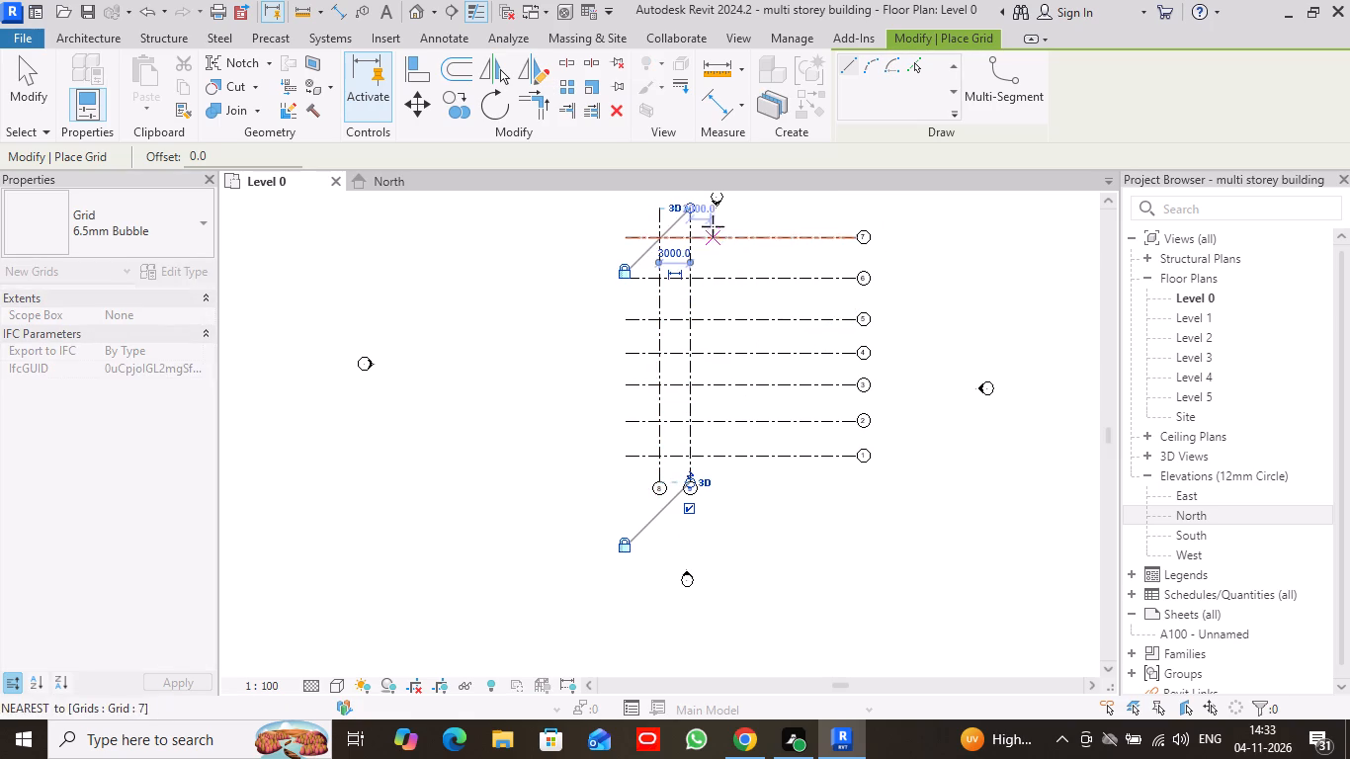
pyautogui.click(713, 213)
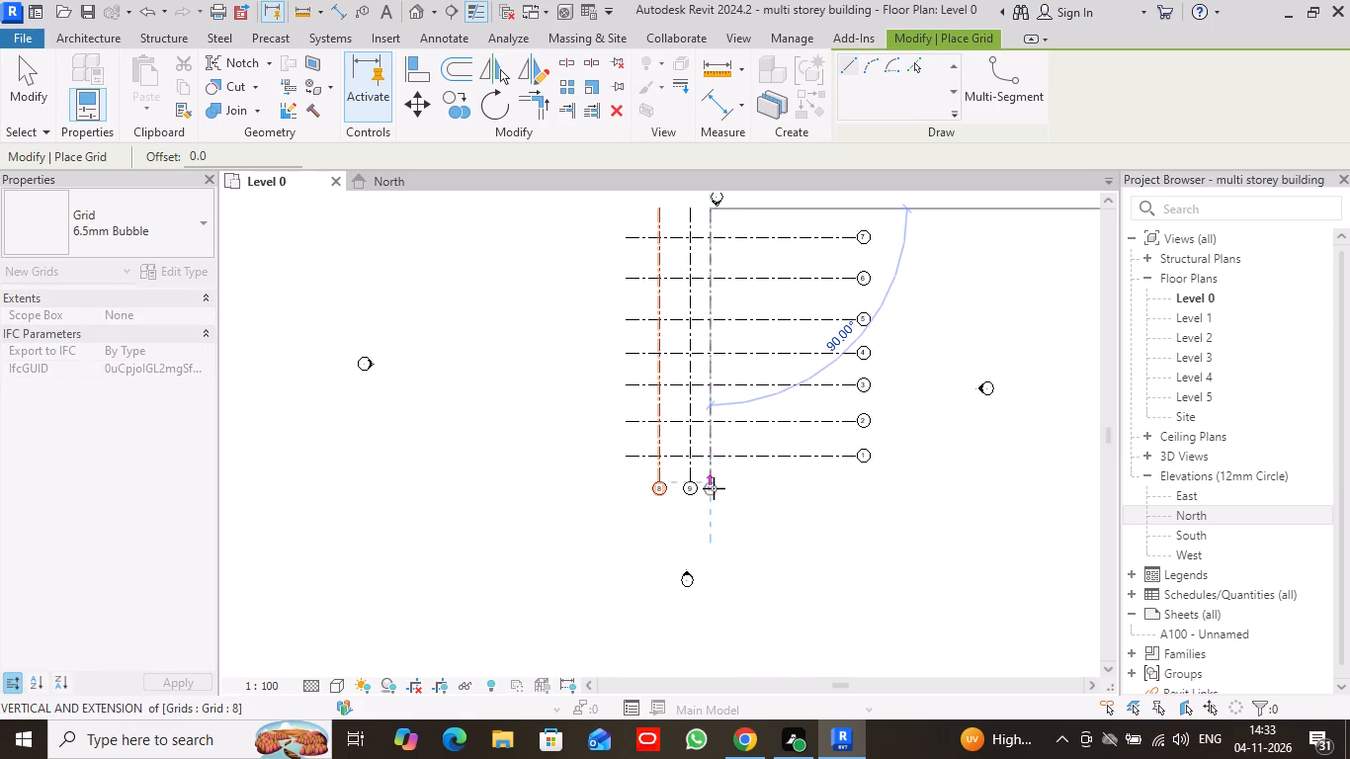
pyautogui.press('Escape')
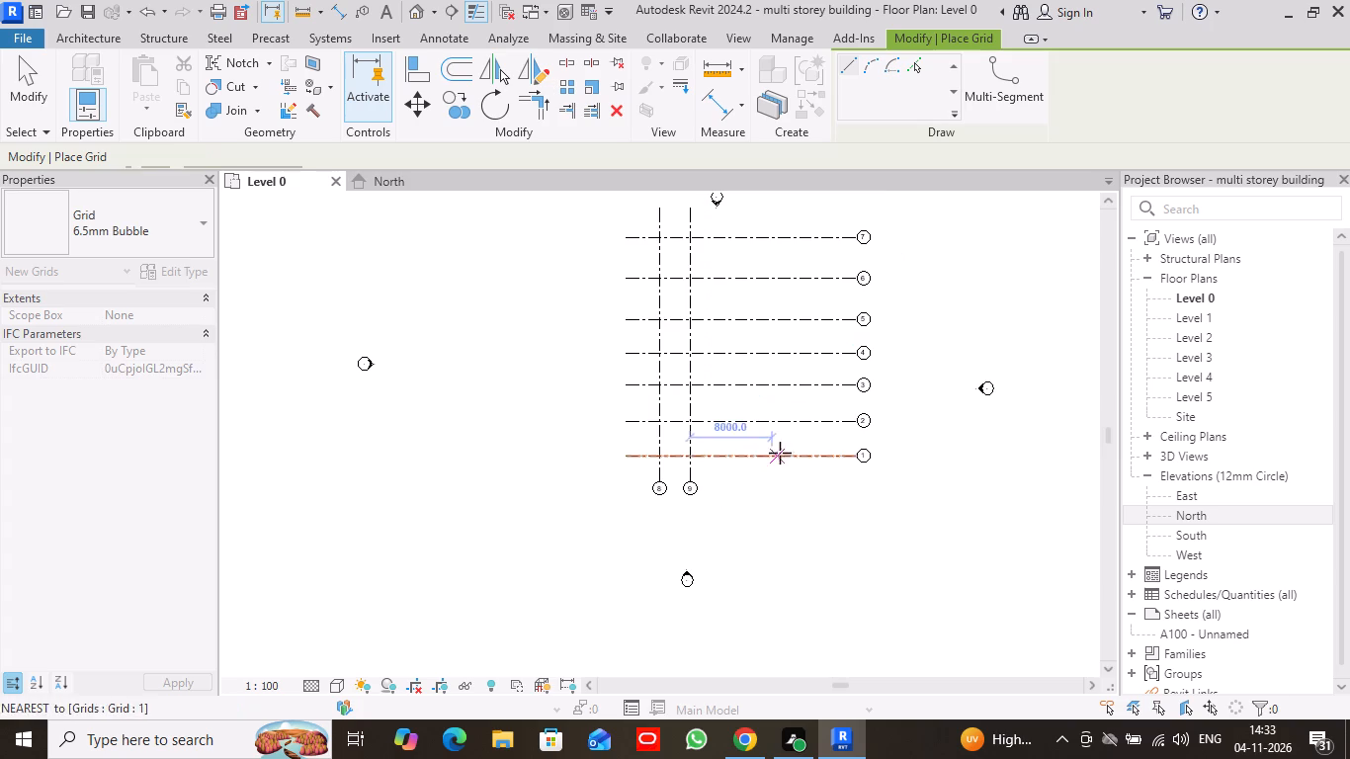
# Draw three more vertical grid lines beyond grid 9 towards the grid bubbles, at successive spacings of about 2600, 3000 and 3000.
pyautogui.scroll(4, 831, 373)
pyautogui.moveTo(794, 328); pyautogui.dragTo(778, 413, button='middle')
pyautogui.scroll(-2, 778, 413)
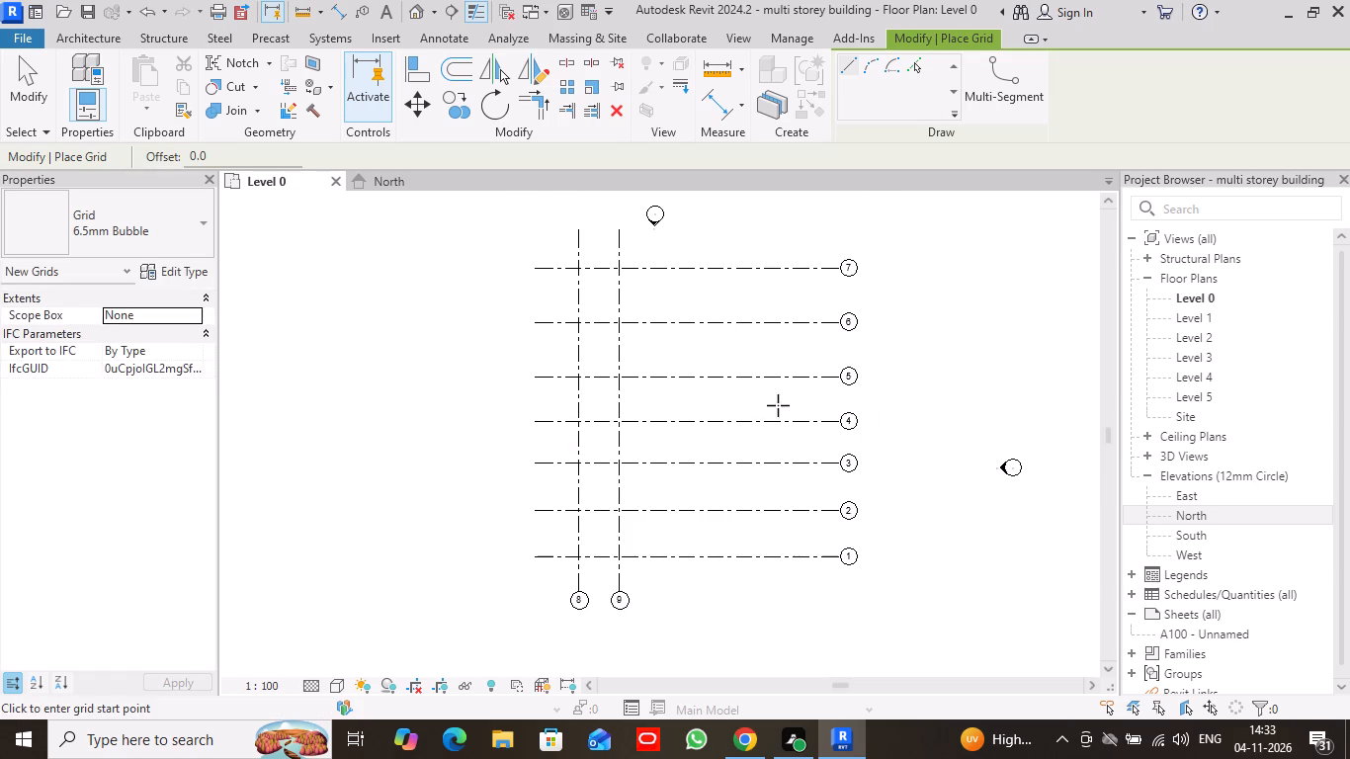
pyautogui.click(660, 231)
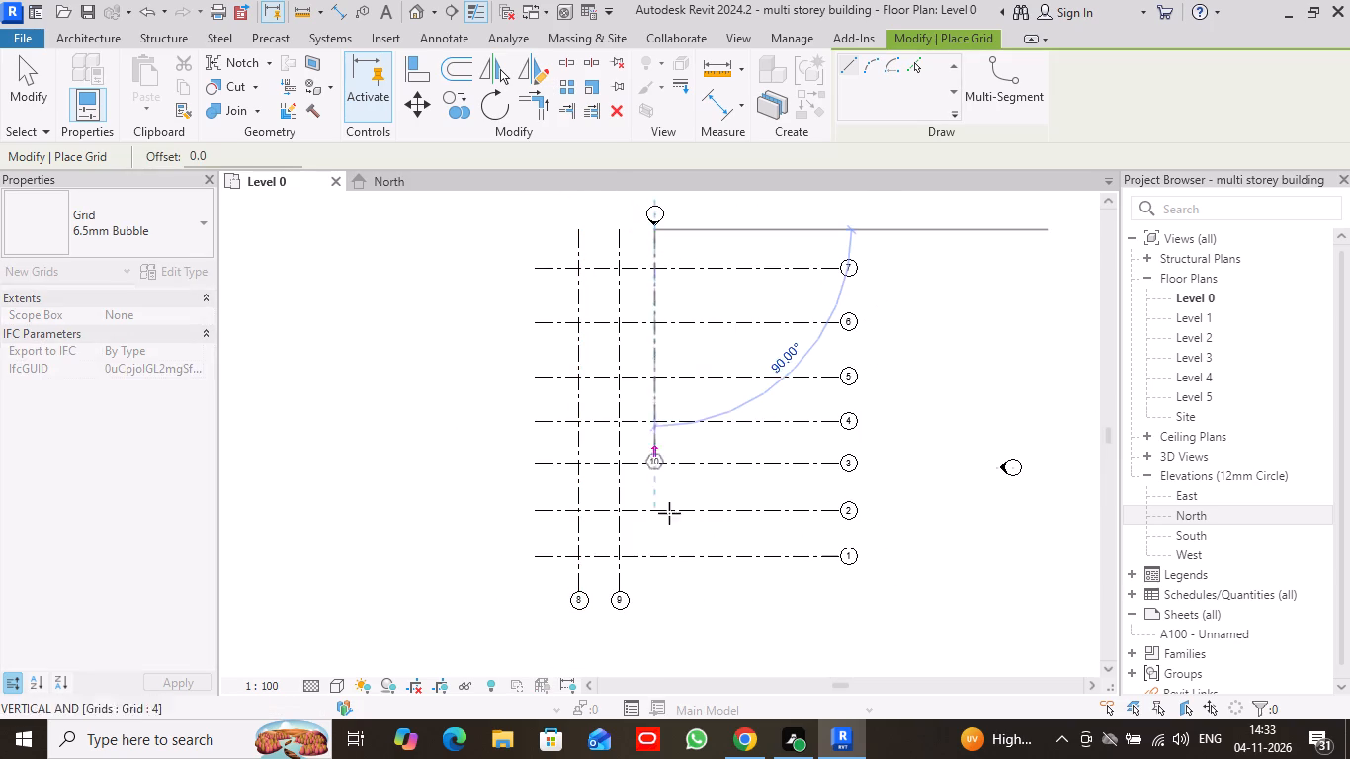
pyautogui.click(662, 595)
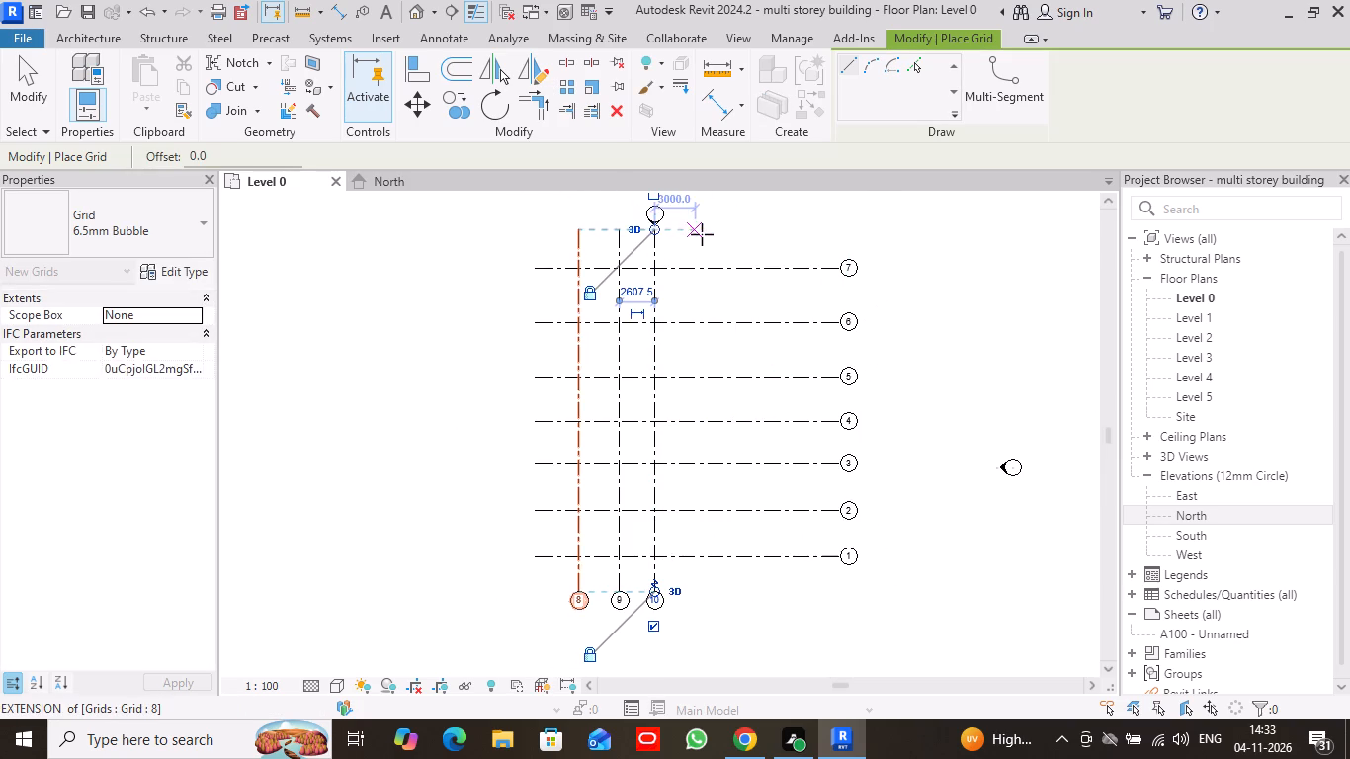
pyautogui.click(702, 234)
pyautogui.click(696, 601)
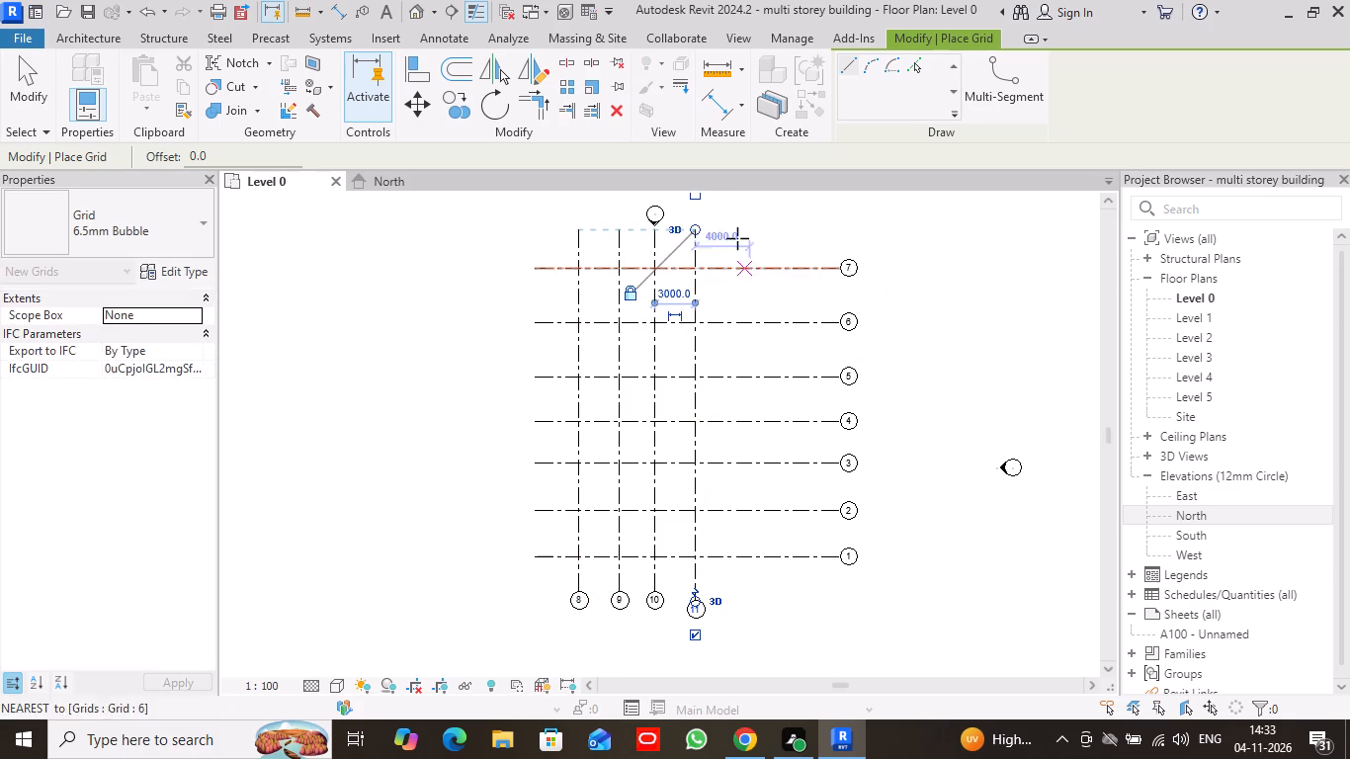
pyautogui.click(732, 236)
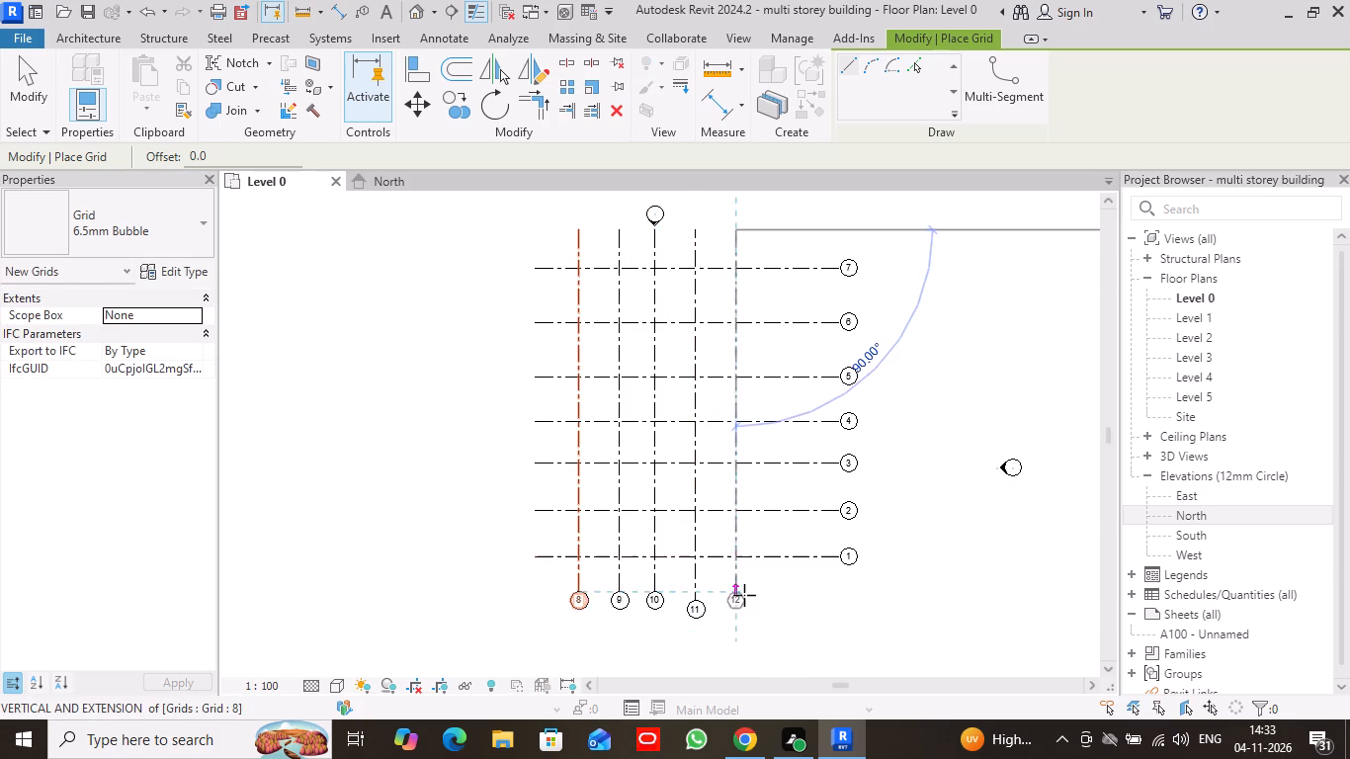
pyautogui.click(745, 594)
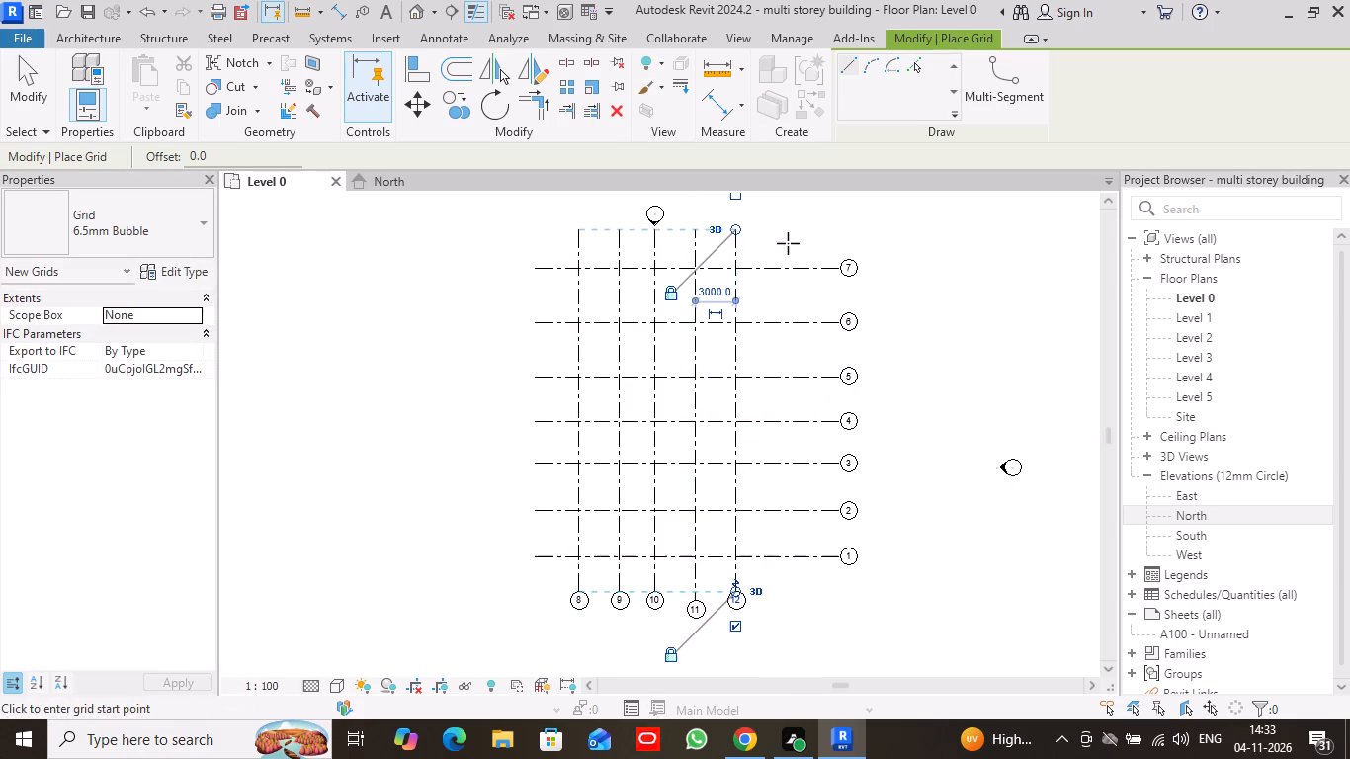
# Draw two more vertical grid lines beyond grid 12, at successive spacings of about 3000 and 2000, and finish grid placement.
pyautogui.click(776, 226)
pyautogui.click(776, 606)
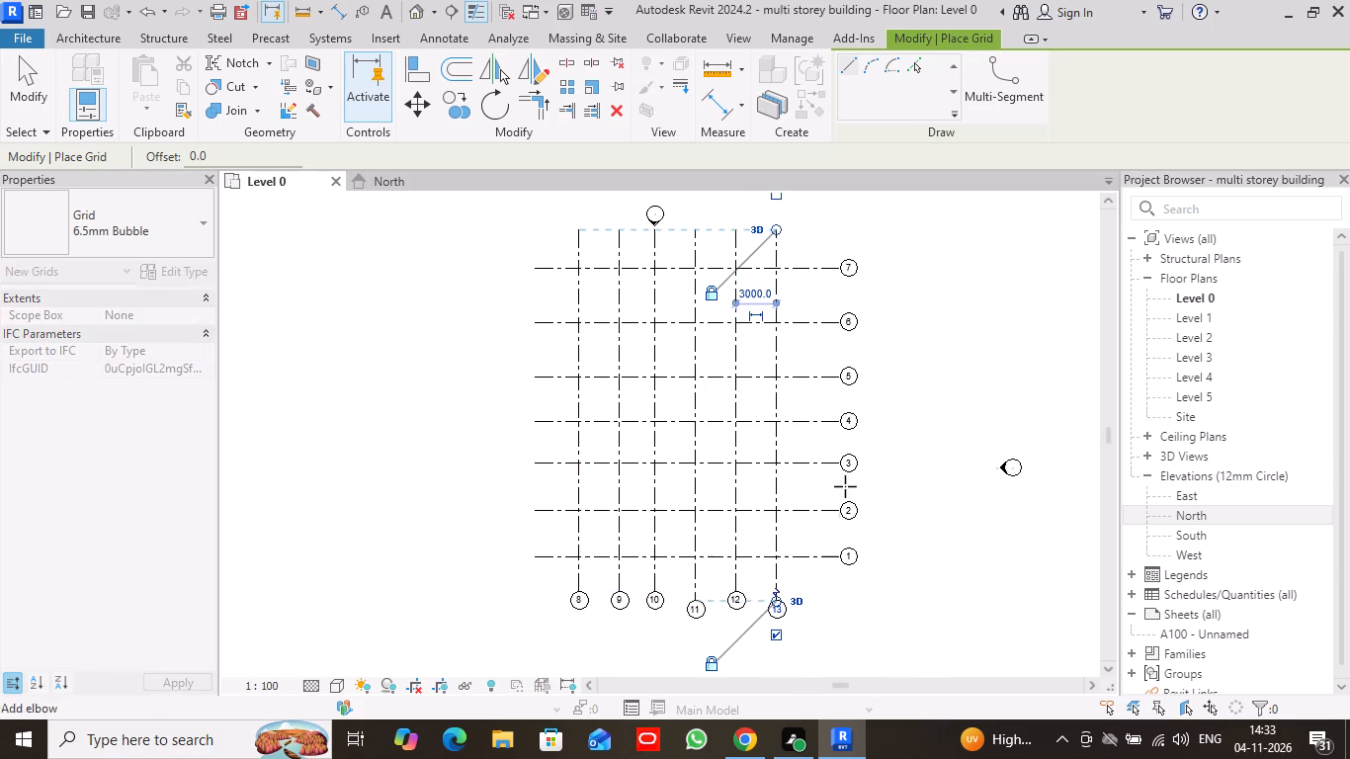
pyautogui.click(810, 232)
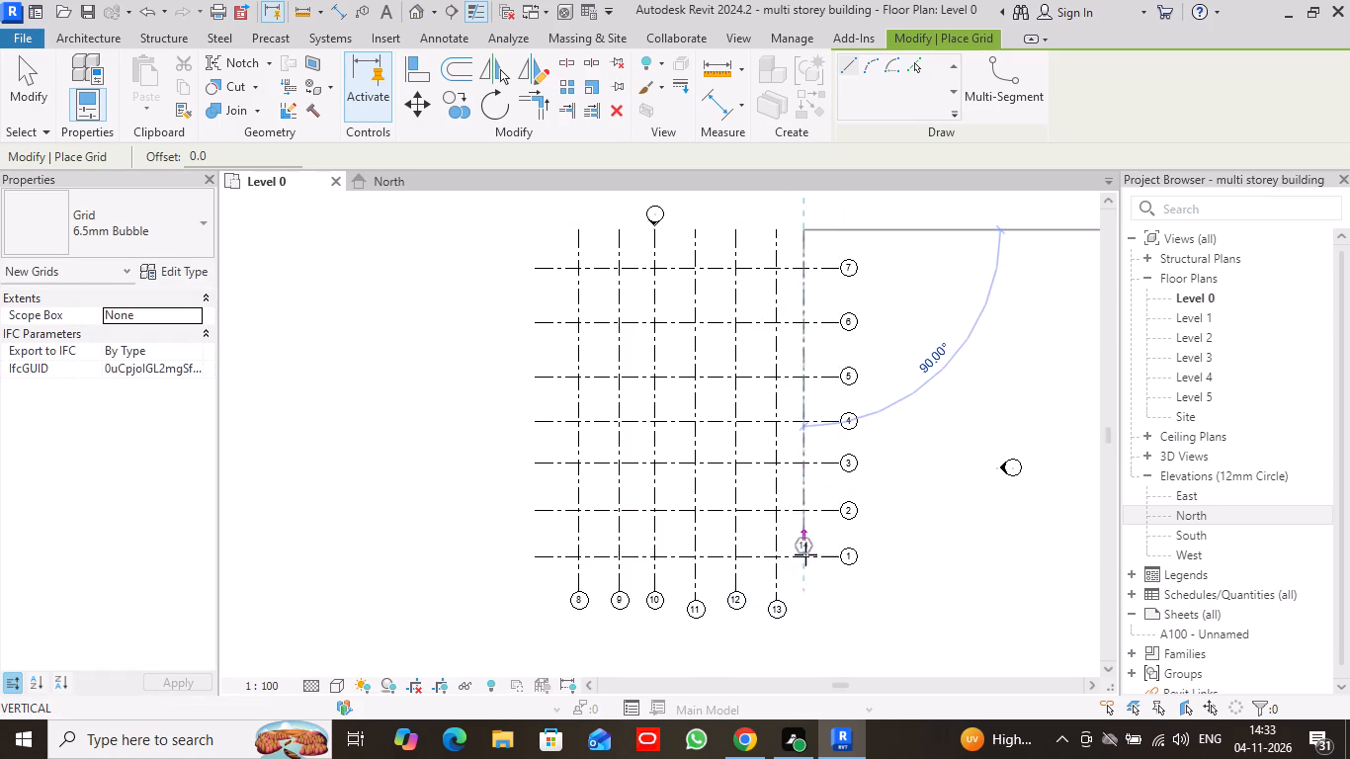
pyautogui.click(813, 604)
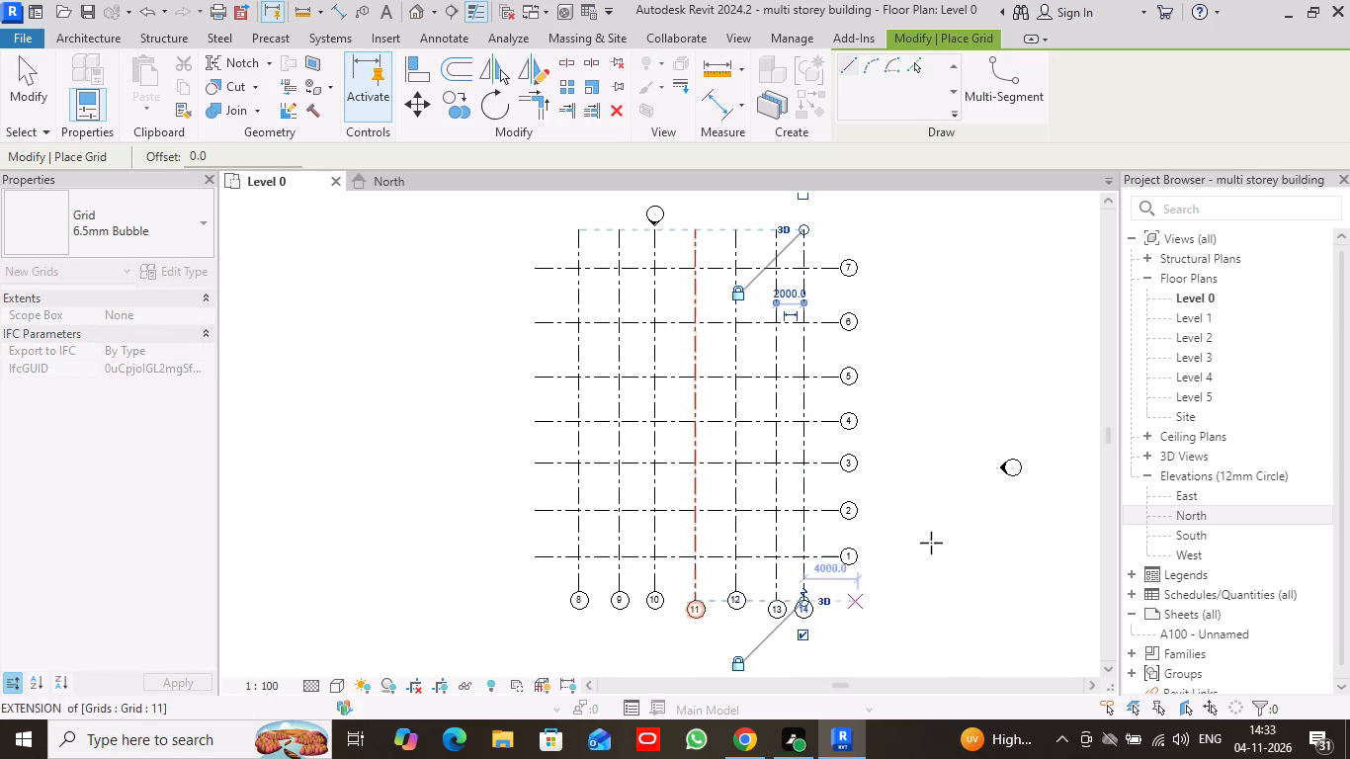
pyautogui.scroll(-2, 1018, 377)
pyautogui.click(28, 97)
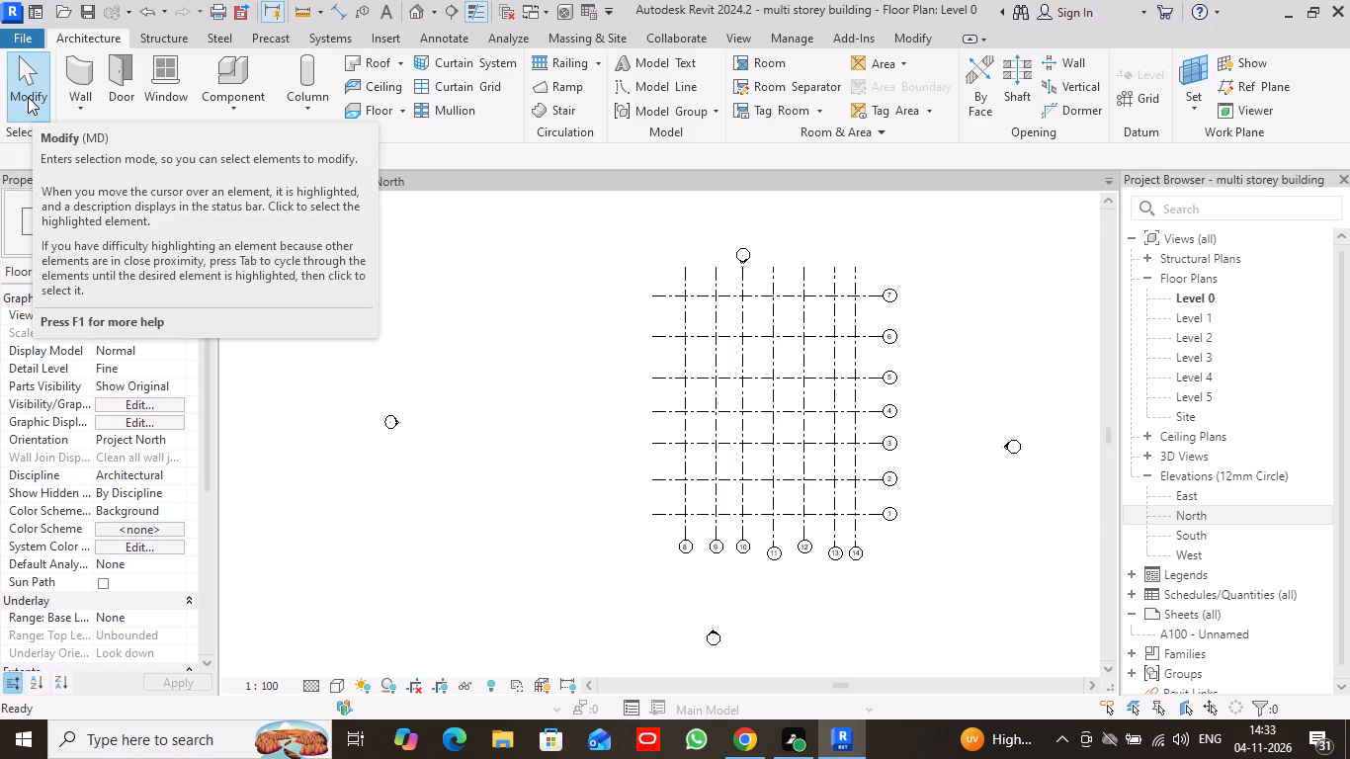
# Move grid 2 by setting its spacing from grid 1 to 3000.
pyautogui.scroll(2, 960, 418)
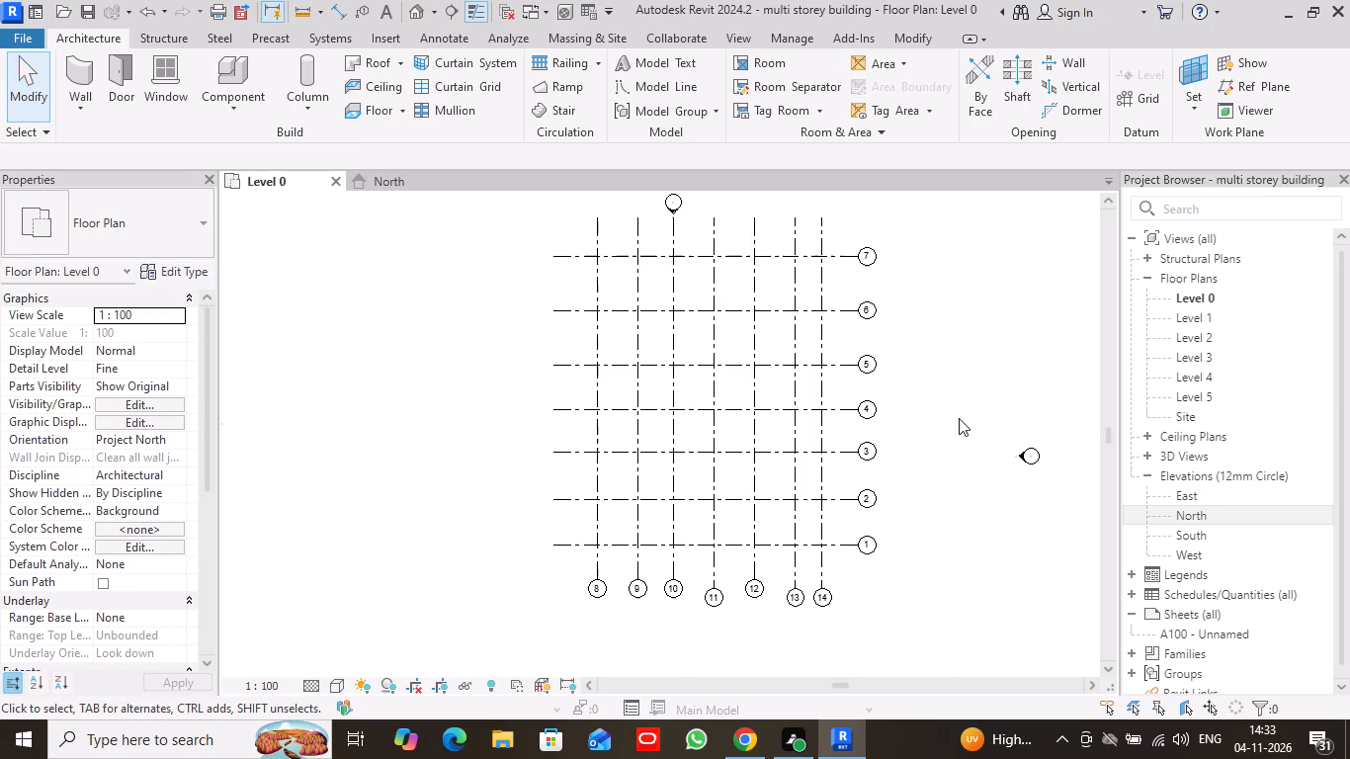
pyautogui.scroll(-1, 924, 408)
pyautogui.moveTo(924, 409); pyautogui.dragTo(796, 408, button='middle')
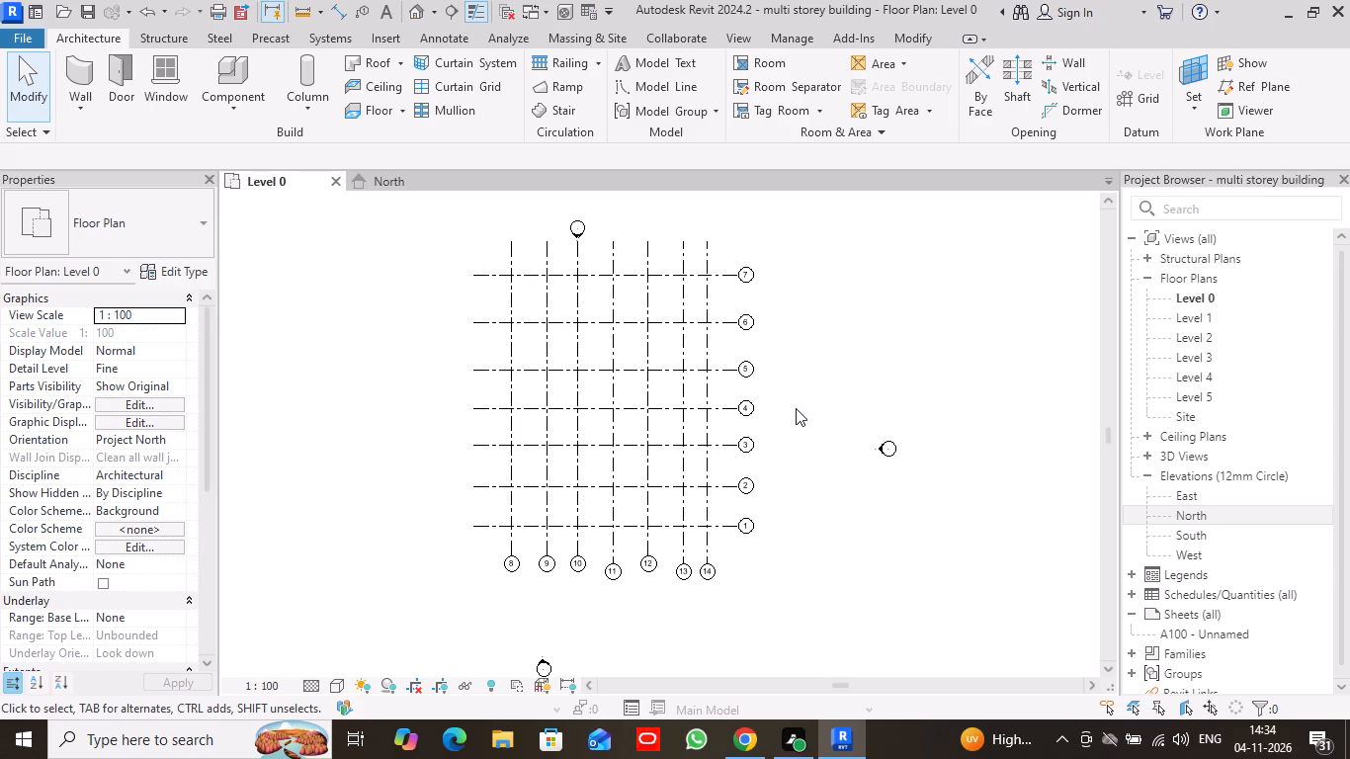
pyautogui.click(495, 487)
pyautogui.click(516, 505)
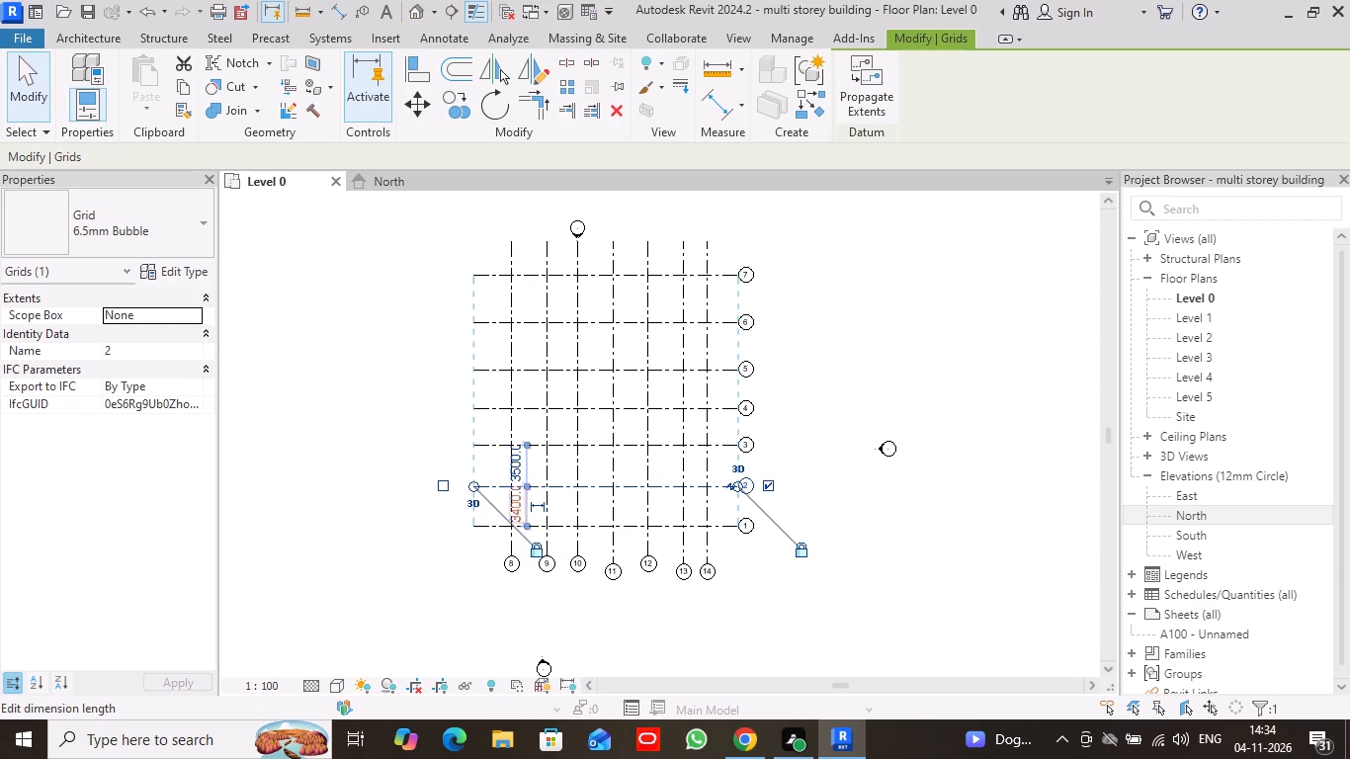
pyautogui.press('3')
pyautogui.write('000')
pyautogui.press('Return')
pyautogui.click(438, 464)
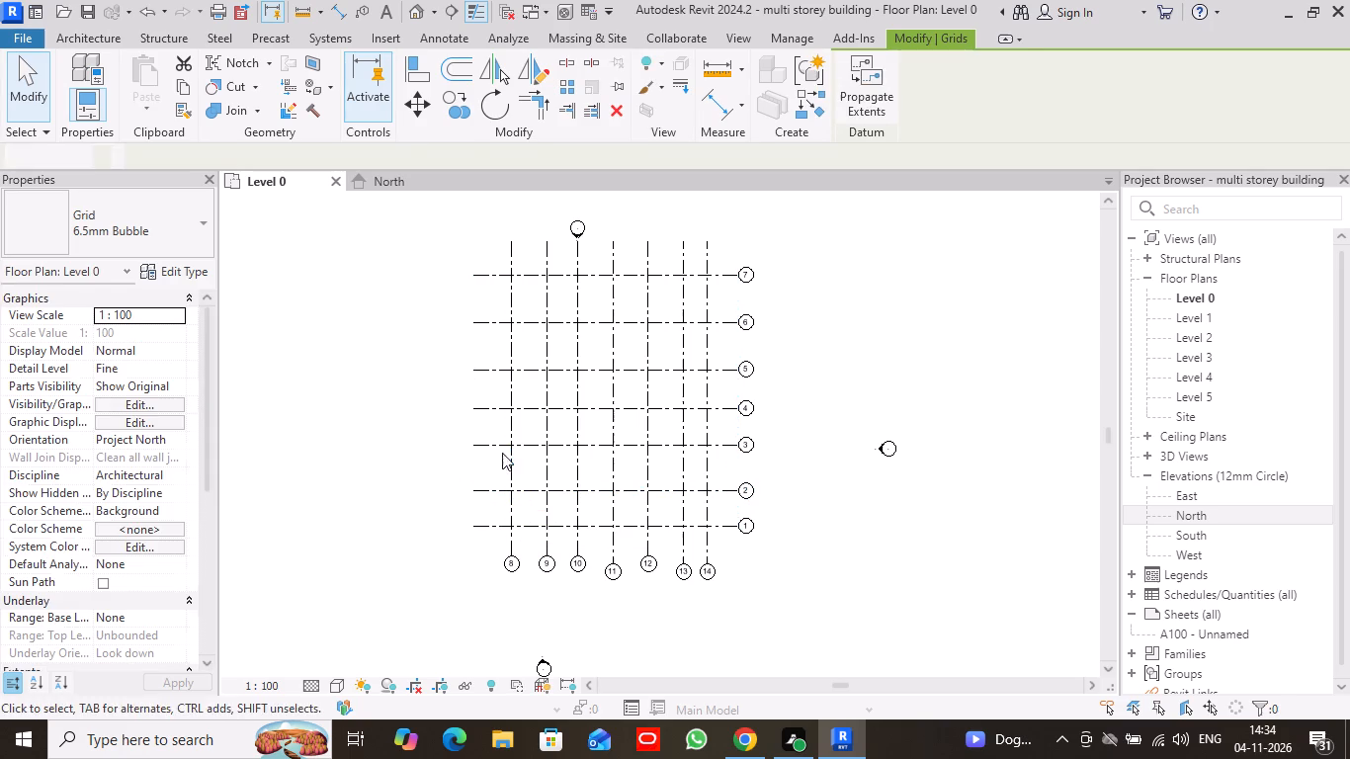
# Move grid 3 by setting its spacing from grid 2 to 3000.
pyautogui.click(495, 441)
pyautogui.click(518, 466)
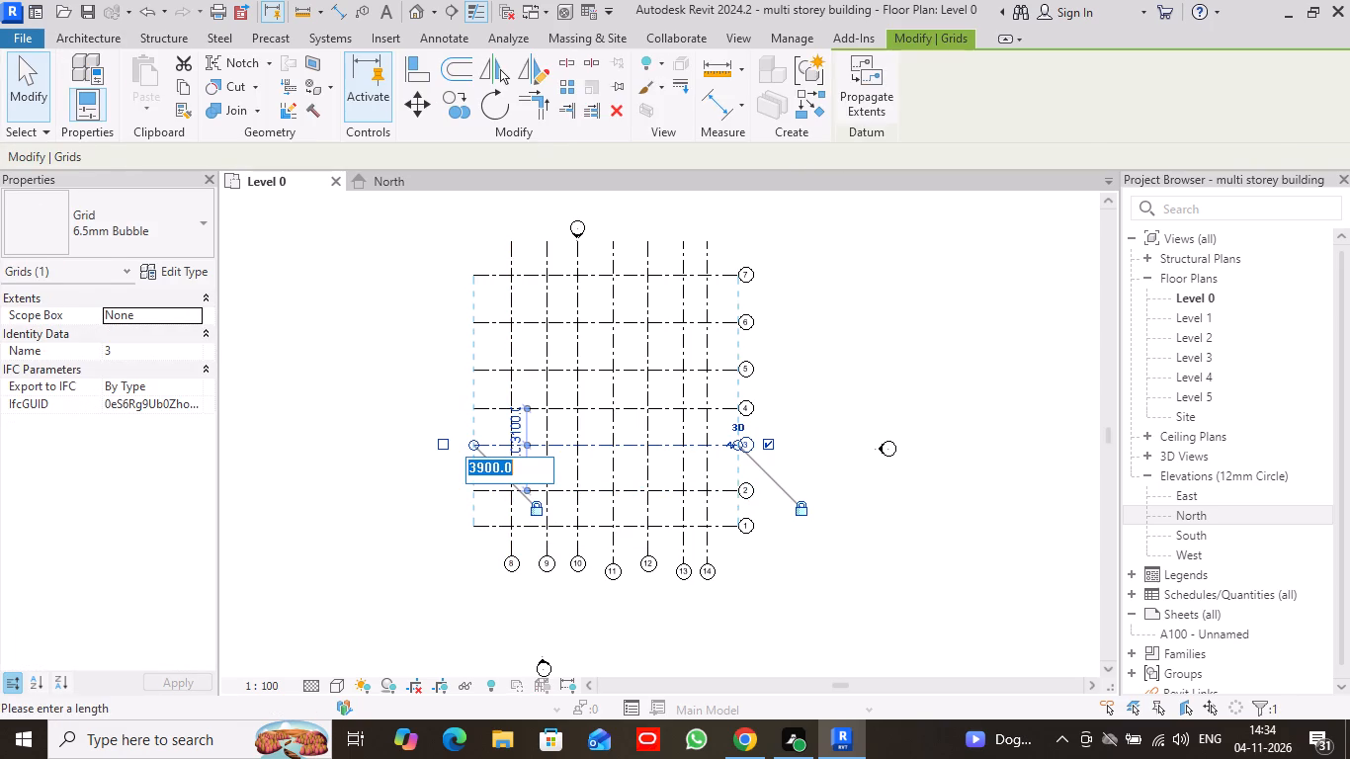
pyautogui.write('300')
pyautogui.press('0')
pyautogui.press('Return')
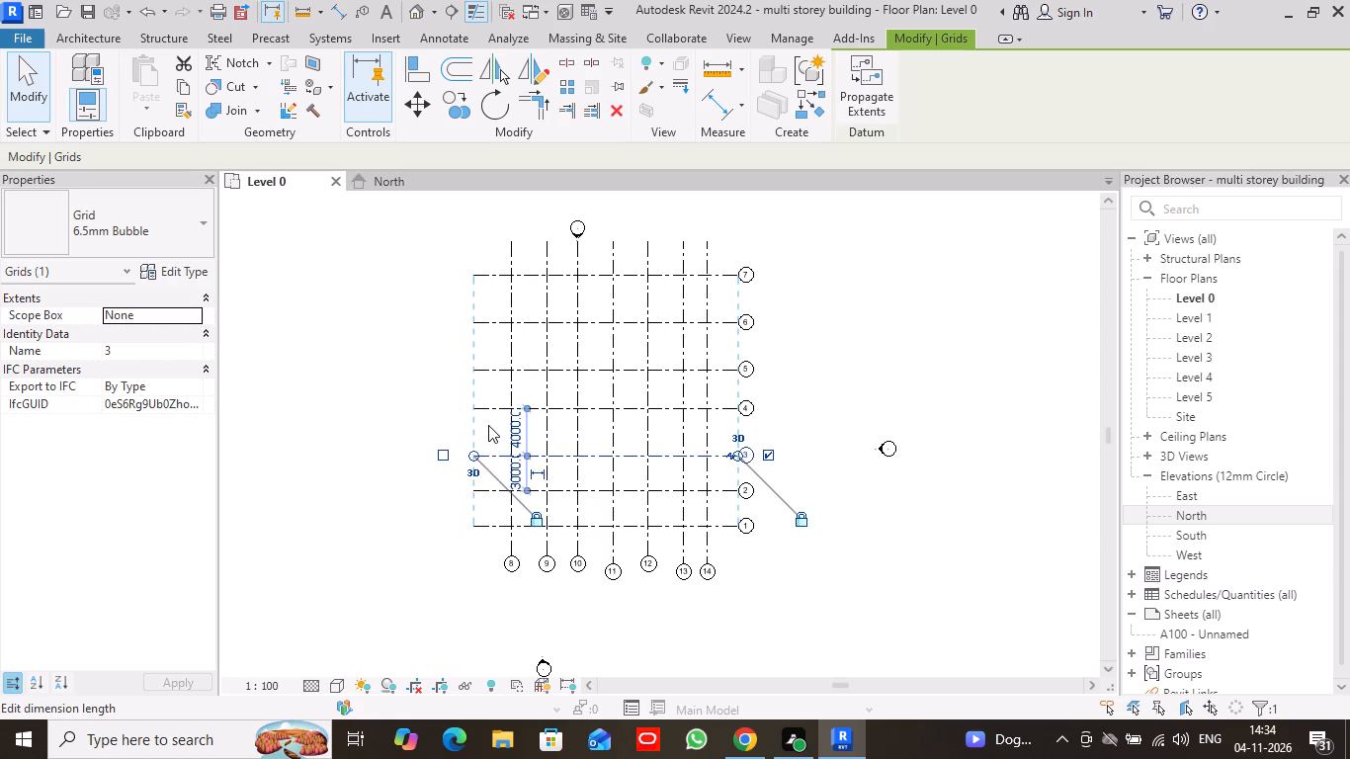
pyautogui.click(405, 421)
# Move grid 4 by setting its spacing from grid 3 to 3000.
pyautogui.click(499, 408)
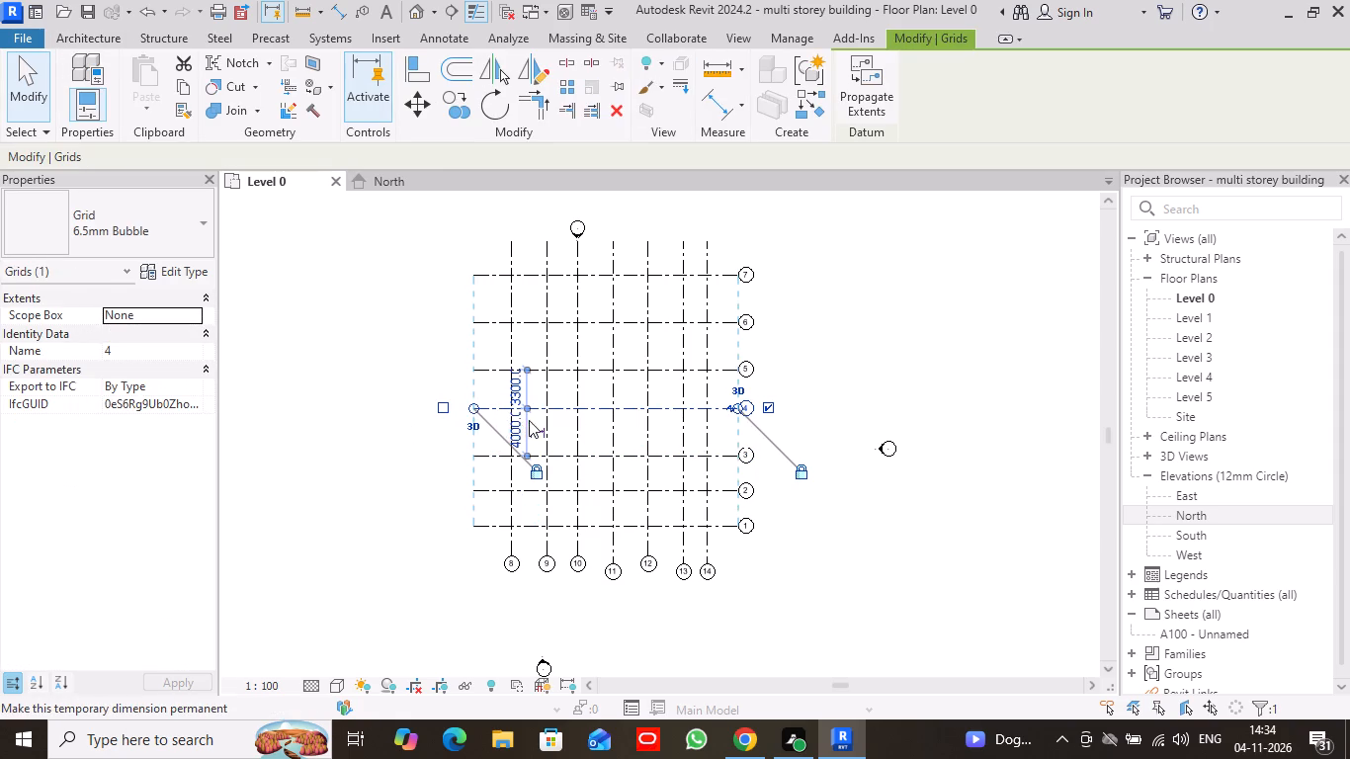
pyautogui.click(513, 431)
pyautogui.write('3000')
pyautogui.press('Return')
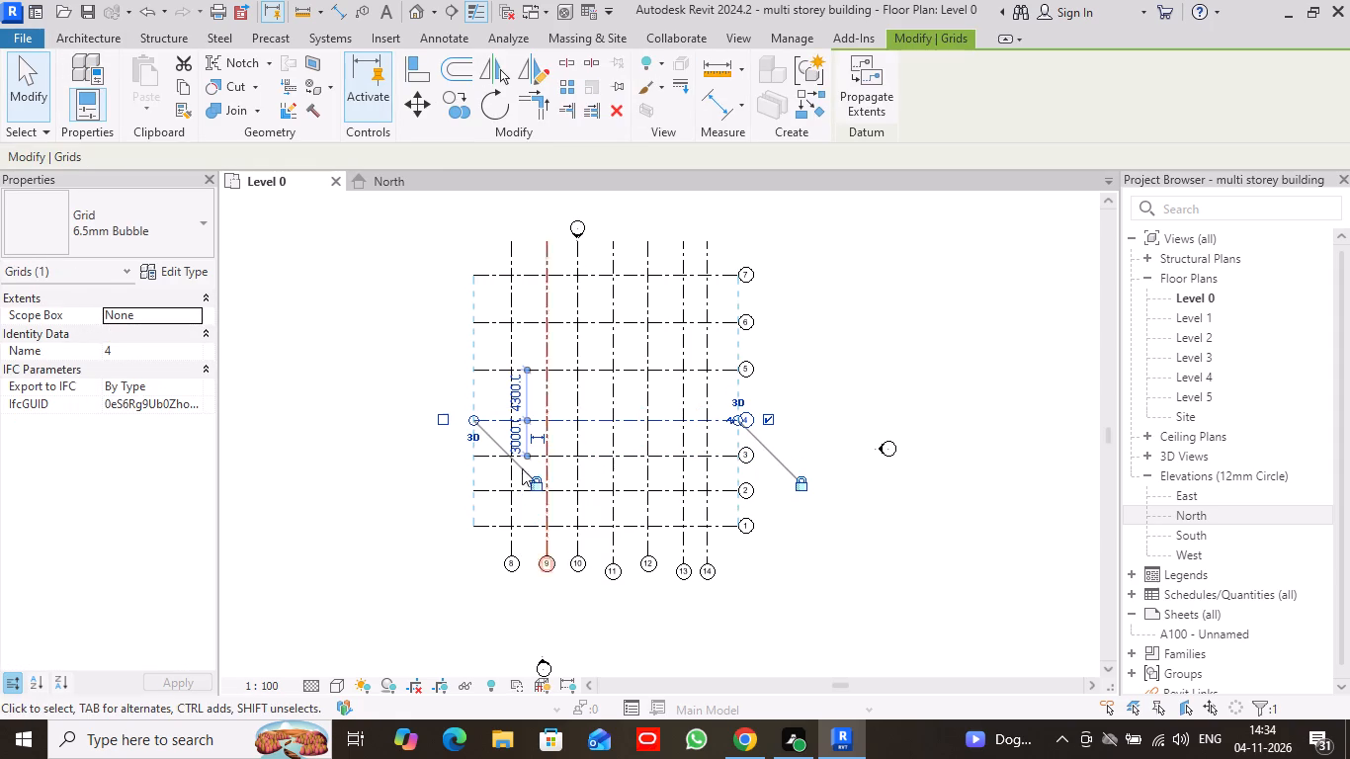
pyautogui.click(382, 394)
# Move grid 5 by setting its spacing from grid 4 to 3000.
pyautogui.click(498, 370)
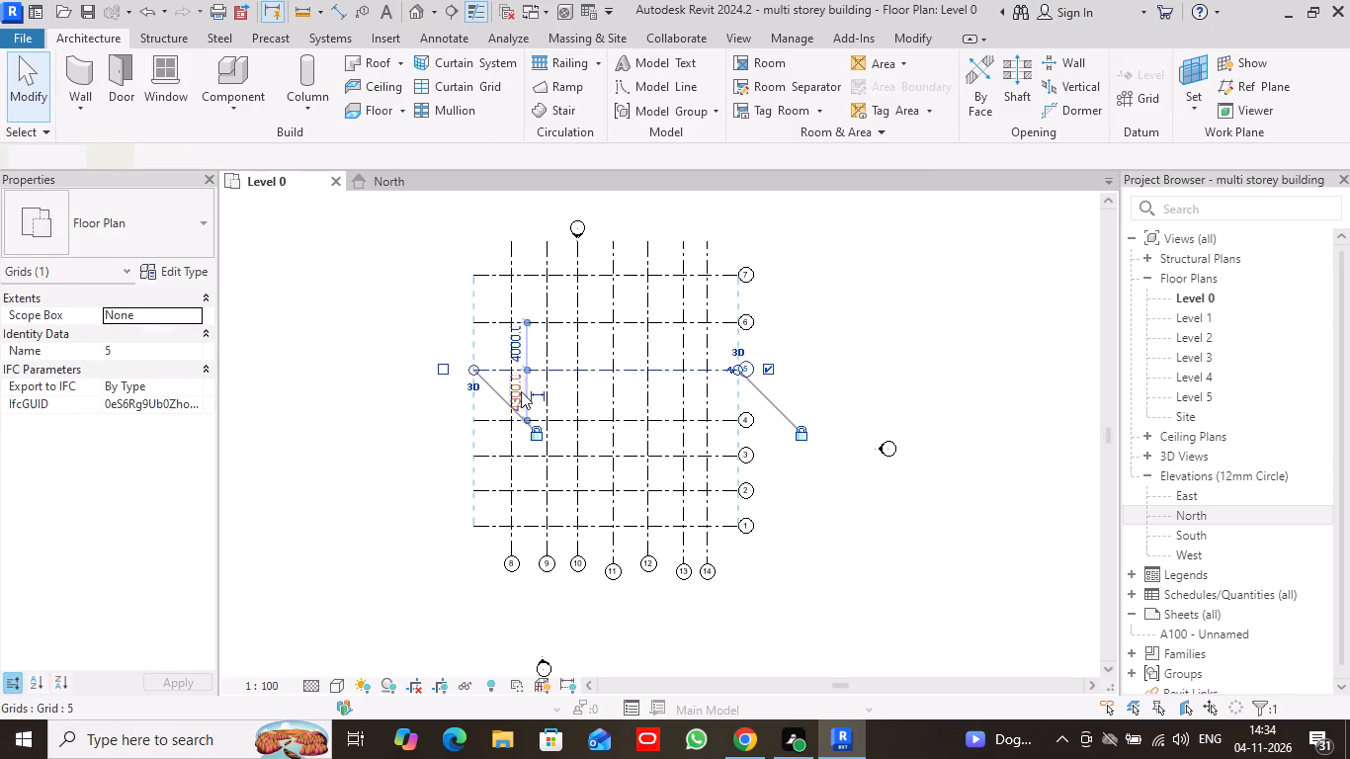
pyautogui.click(510, 390)
pyautogui.press('3')
pyautogui.write('000')
pyautogui.press('Return')
pyautogui.click(367, 387)
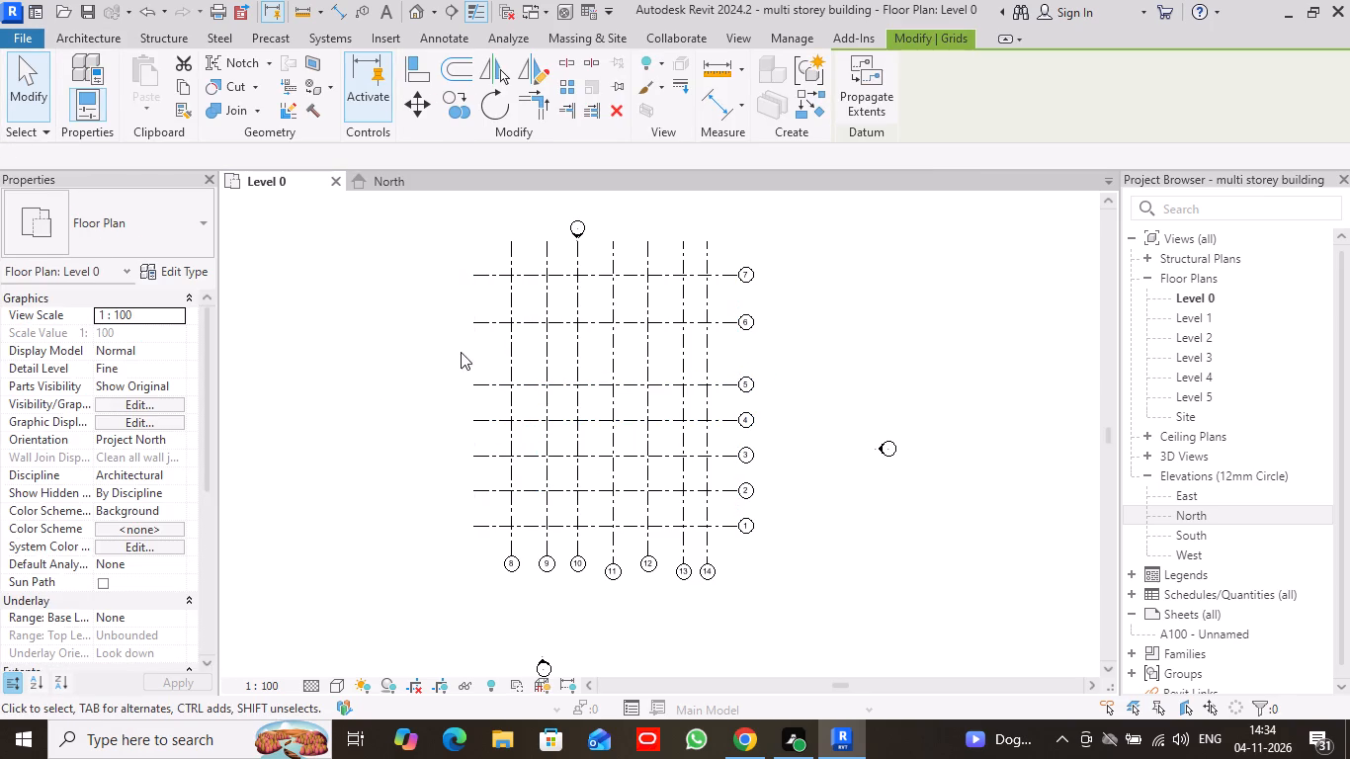
# Move grid 6 by setting its spacing from grid 5 to 3000.
pyautogui.click(496, 323)
pyautogui.click(509, 347)
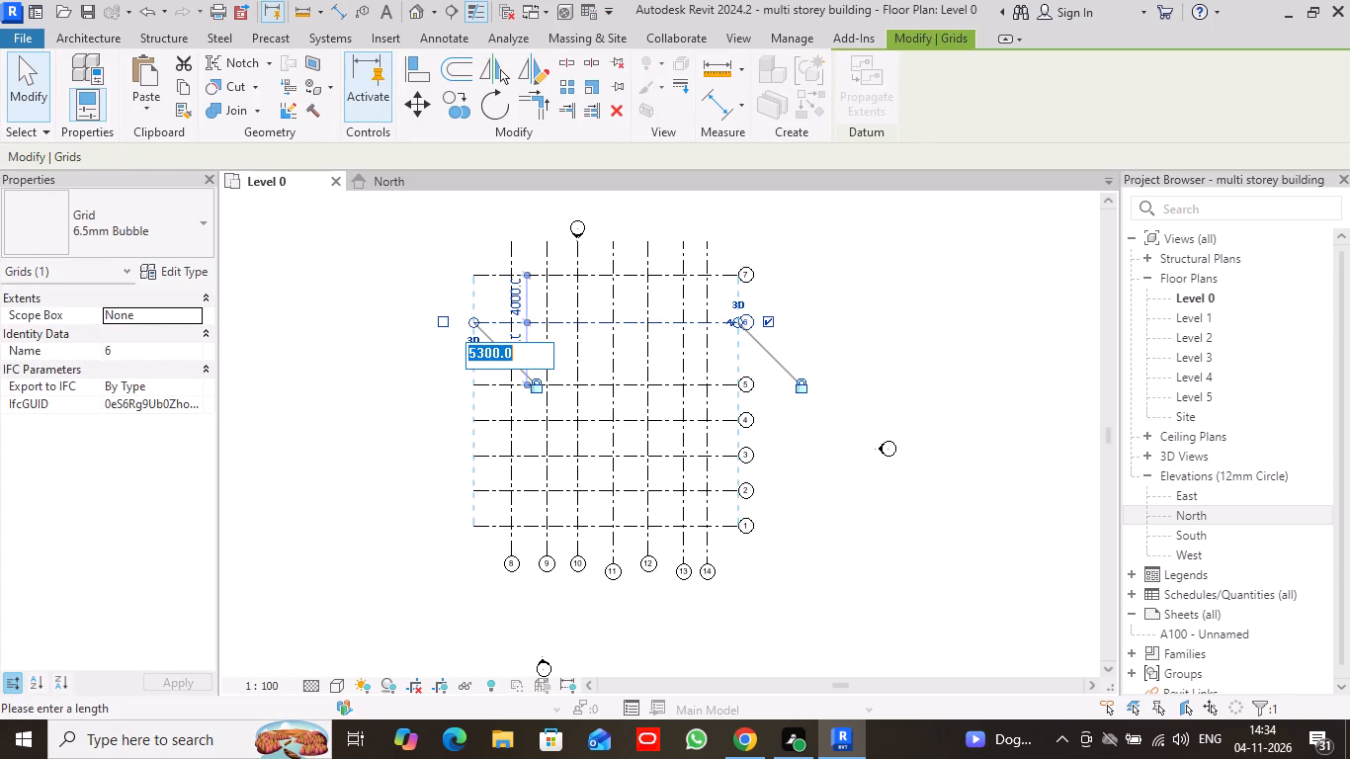
pyautogui.write('3000')
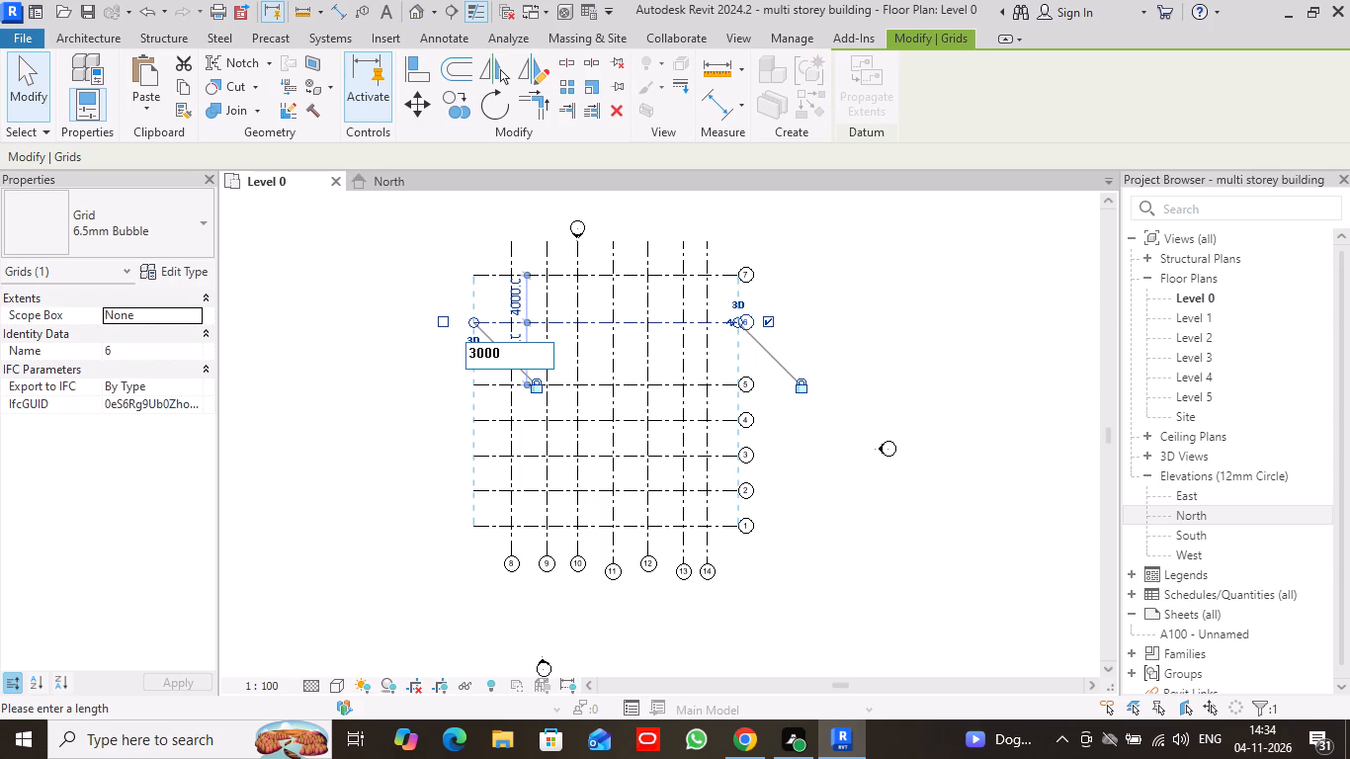
pyautogui.press('Return')
# Move grid 7 by setting its spacing from grid 6 to 3000.
pyautogui.click(489, 273)
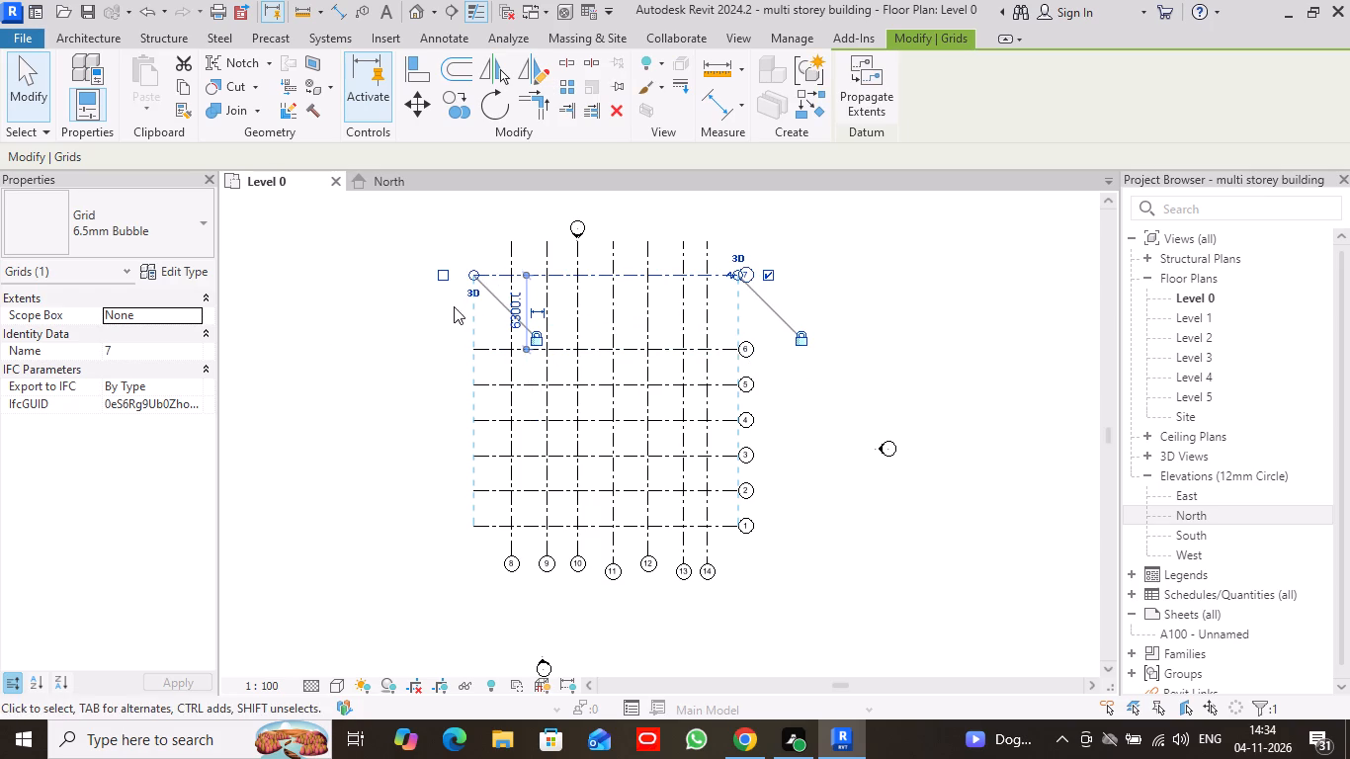
pyautogui.click(517, 312)
pyautogui.write('3000')
pyautogui.press('Return')
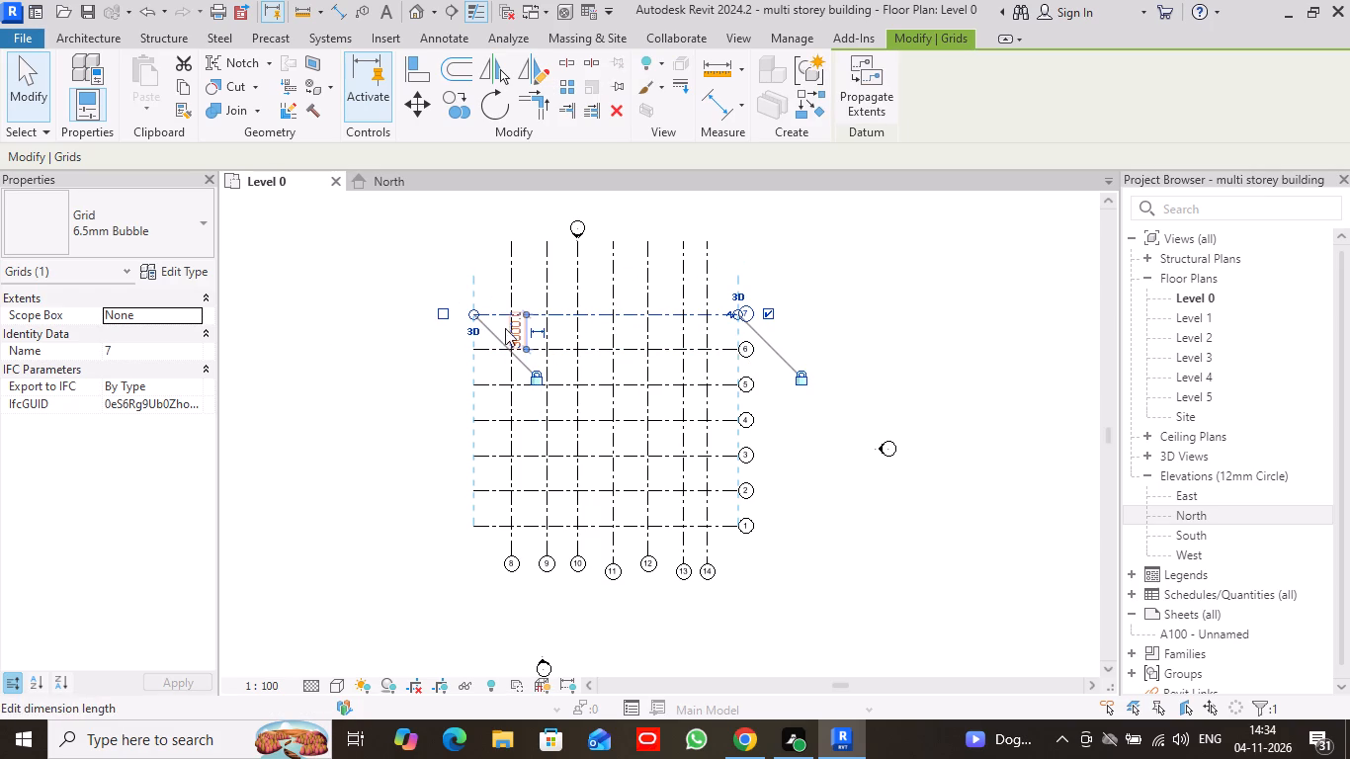
pyautogui.click(864, 355)
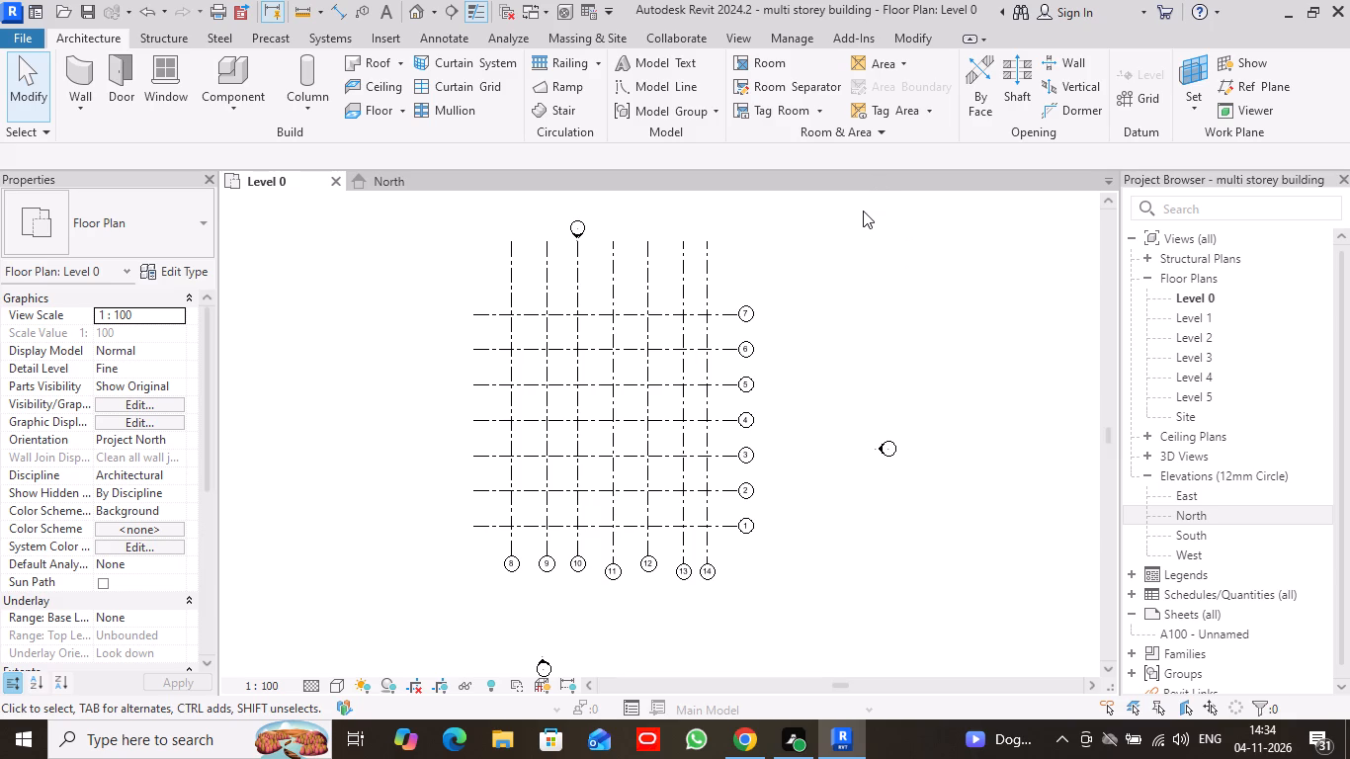
# Move vertical grid 8 by setting its spacing from grid 9 to 2000.
pyautogui.click(508, 272)
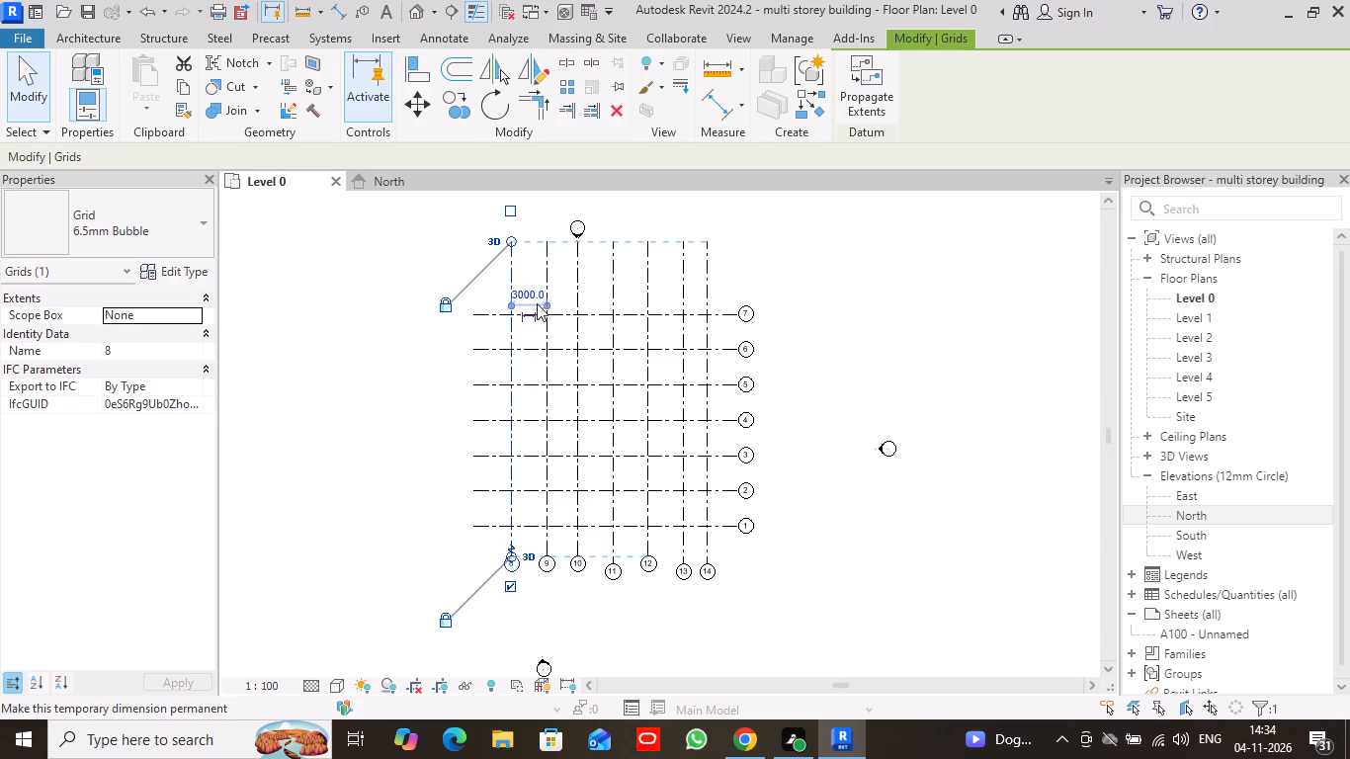
pyautogui.click(529, 295)
pyautogui.write('2000')
pyautogui.press('Return')
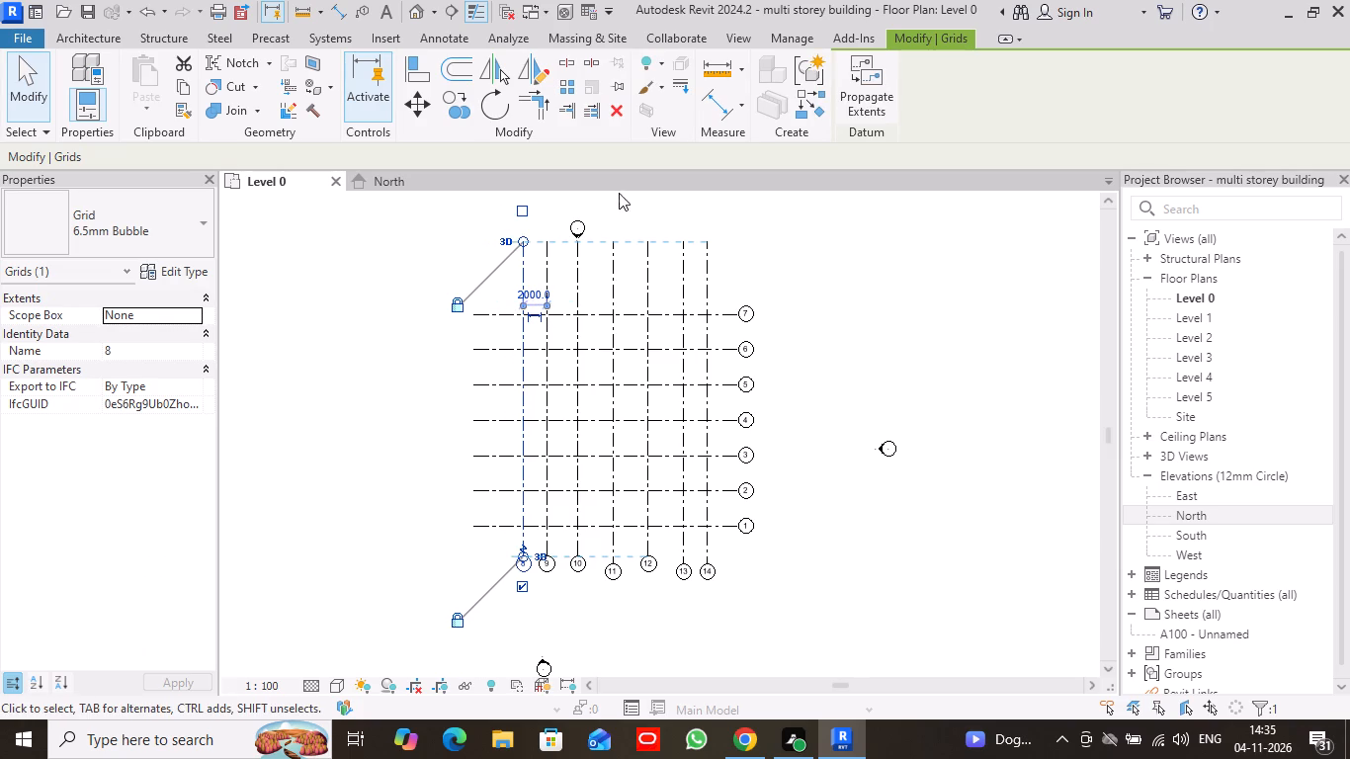
pyautogui.click(754, 201)
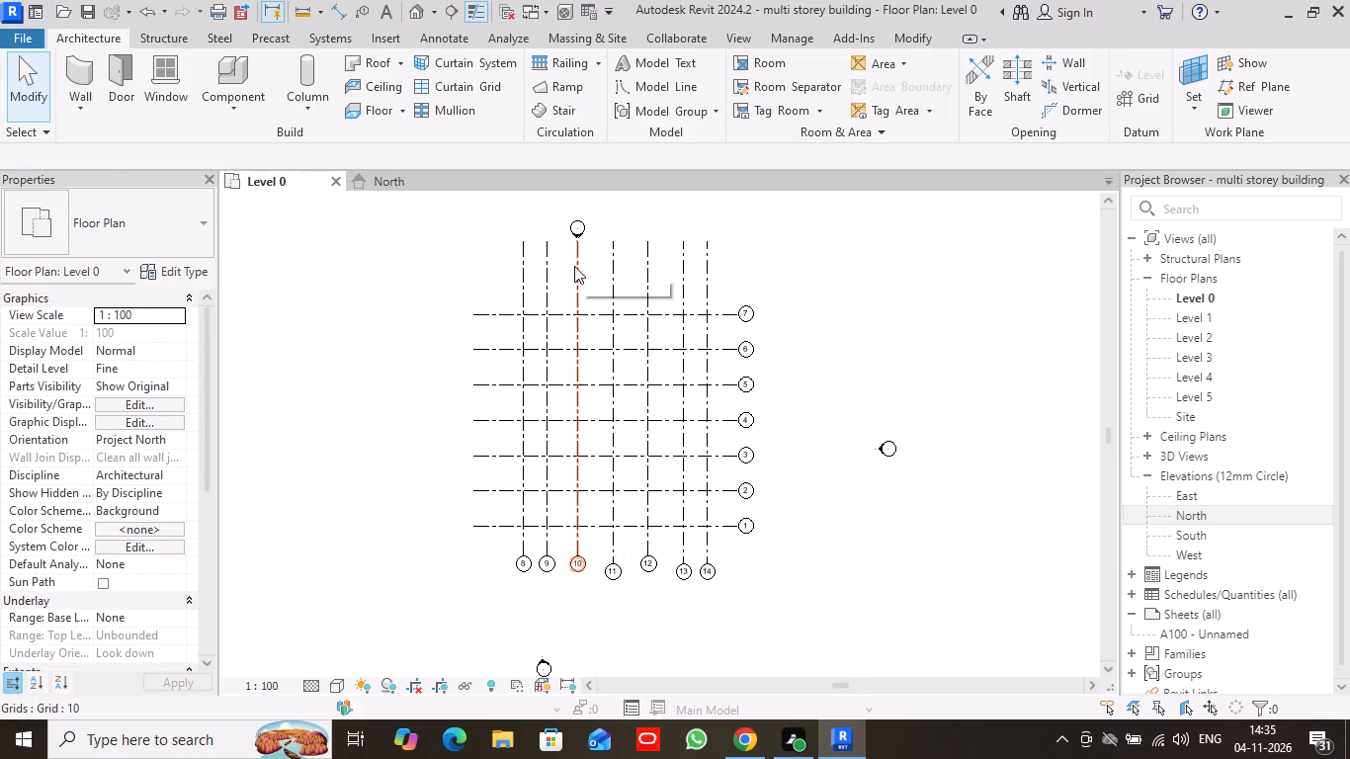
# Move vertical grid 10 by setting its spacing from grid 9 to 2000.
pyautogui.click(575, 265)
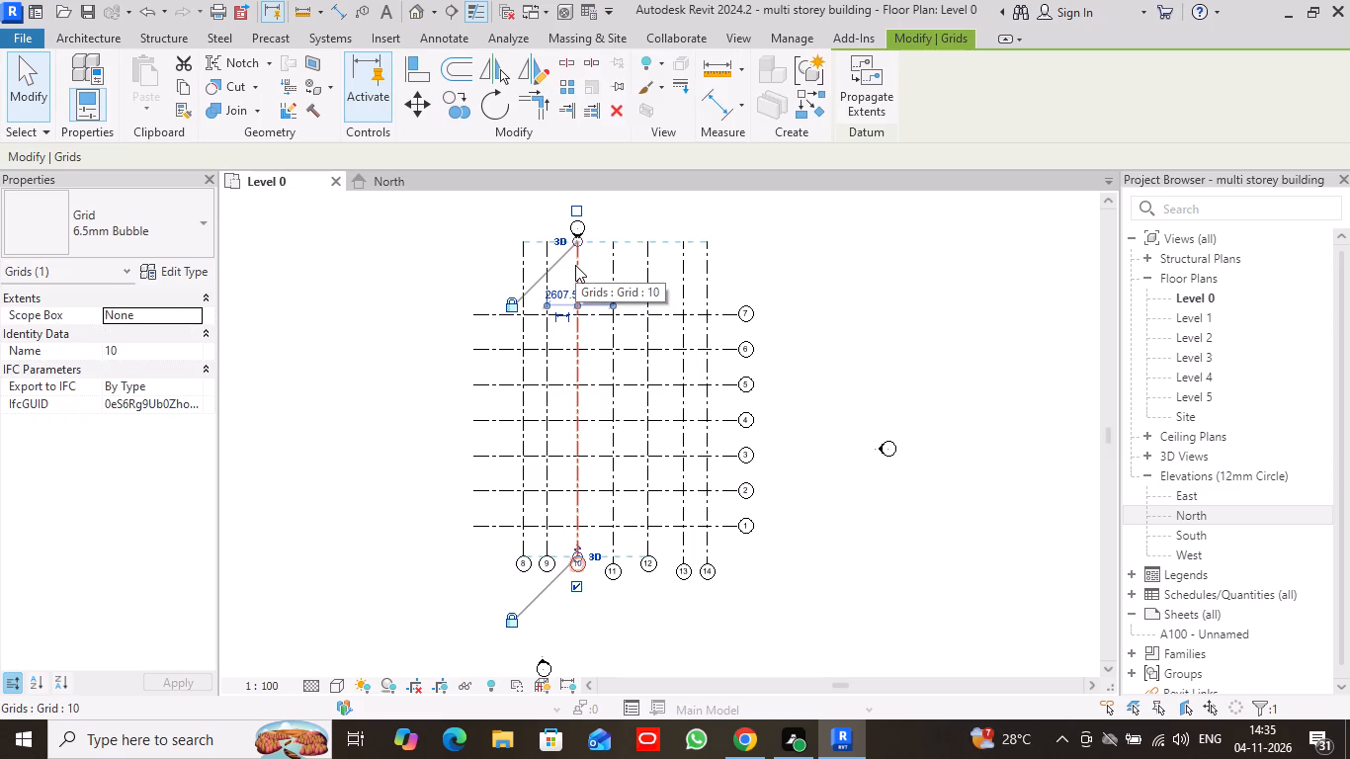
pyautogui.click(556, 295)
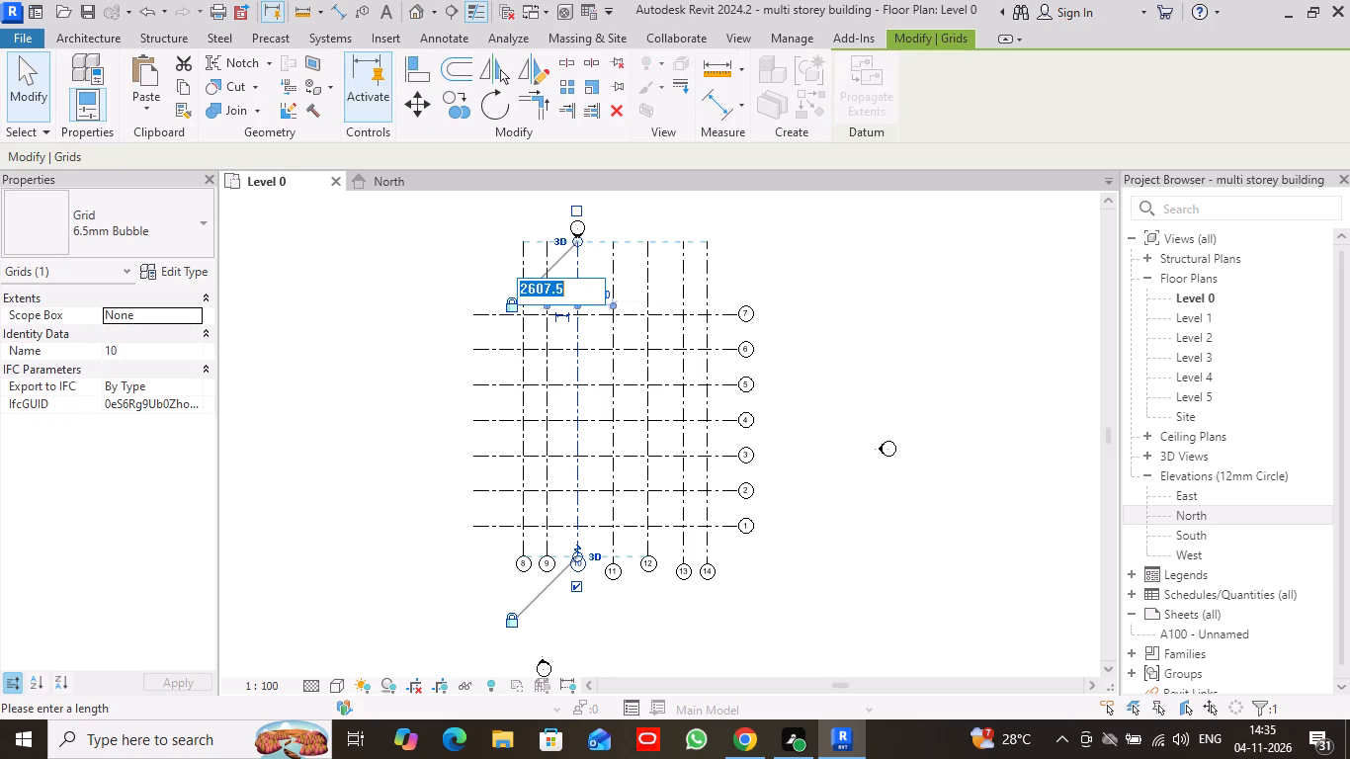
pyautogui.write('2000')
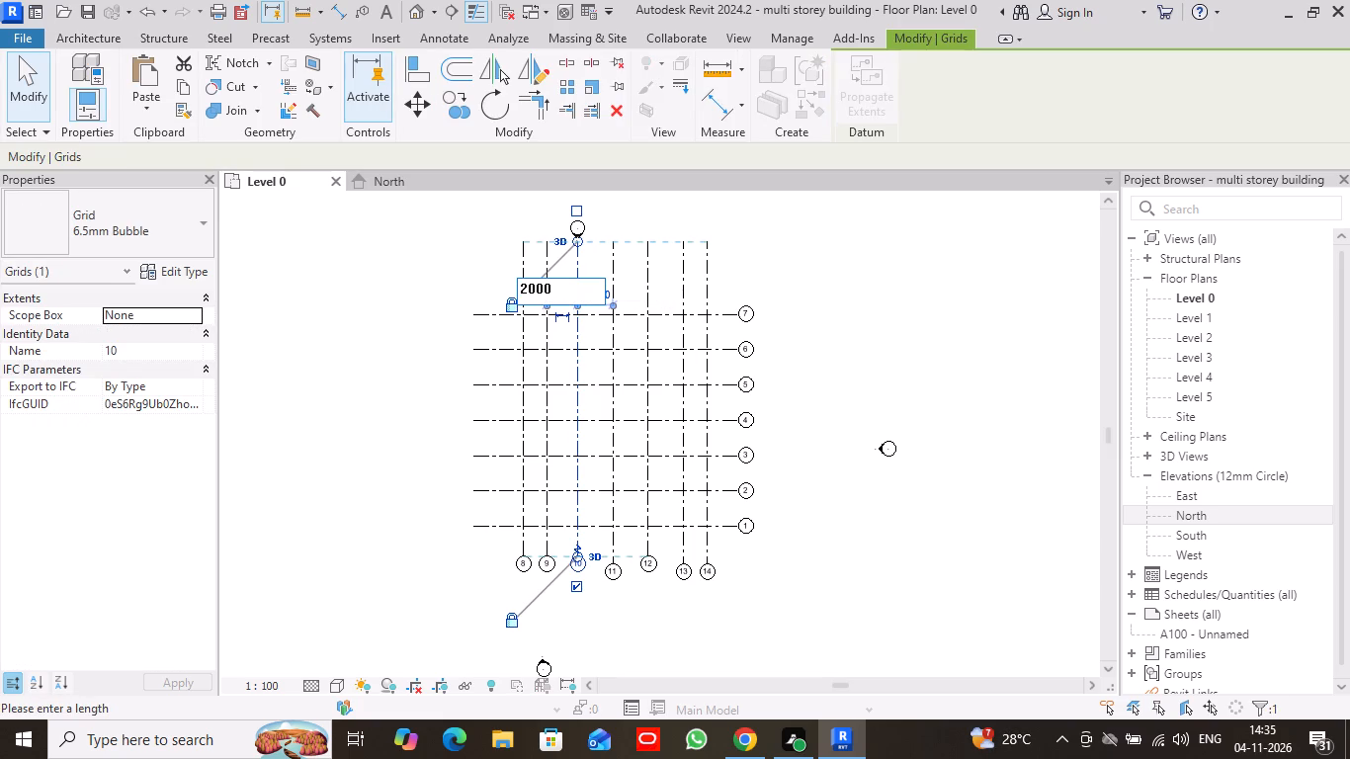
pyautogui.press('Return')
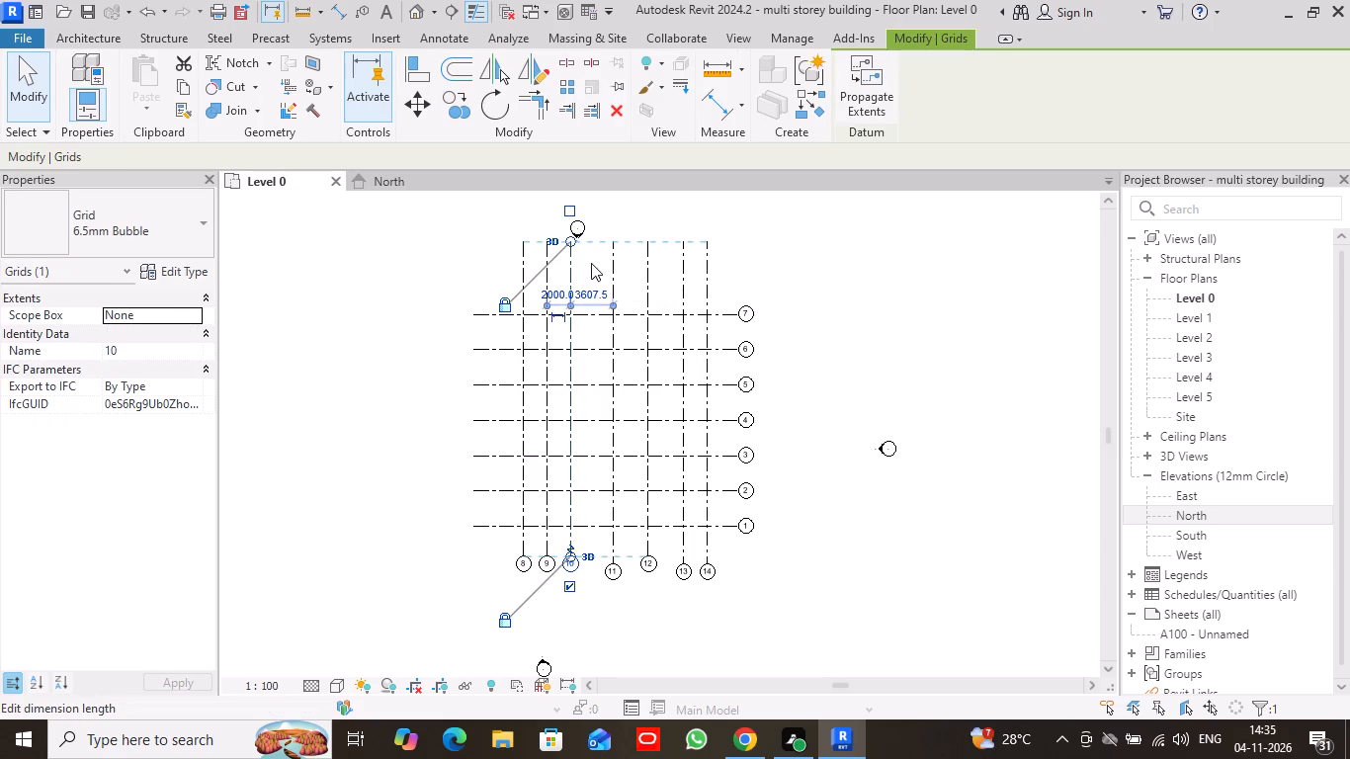
pyautogui.click(630, 190)
pyautogui.click(745, 225)
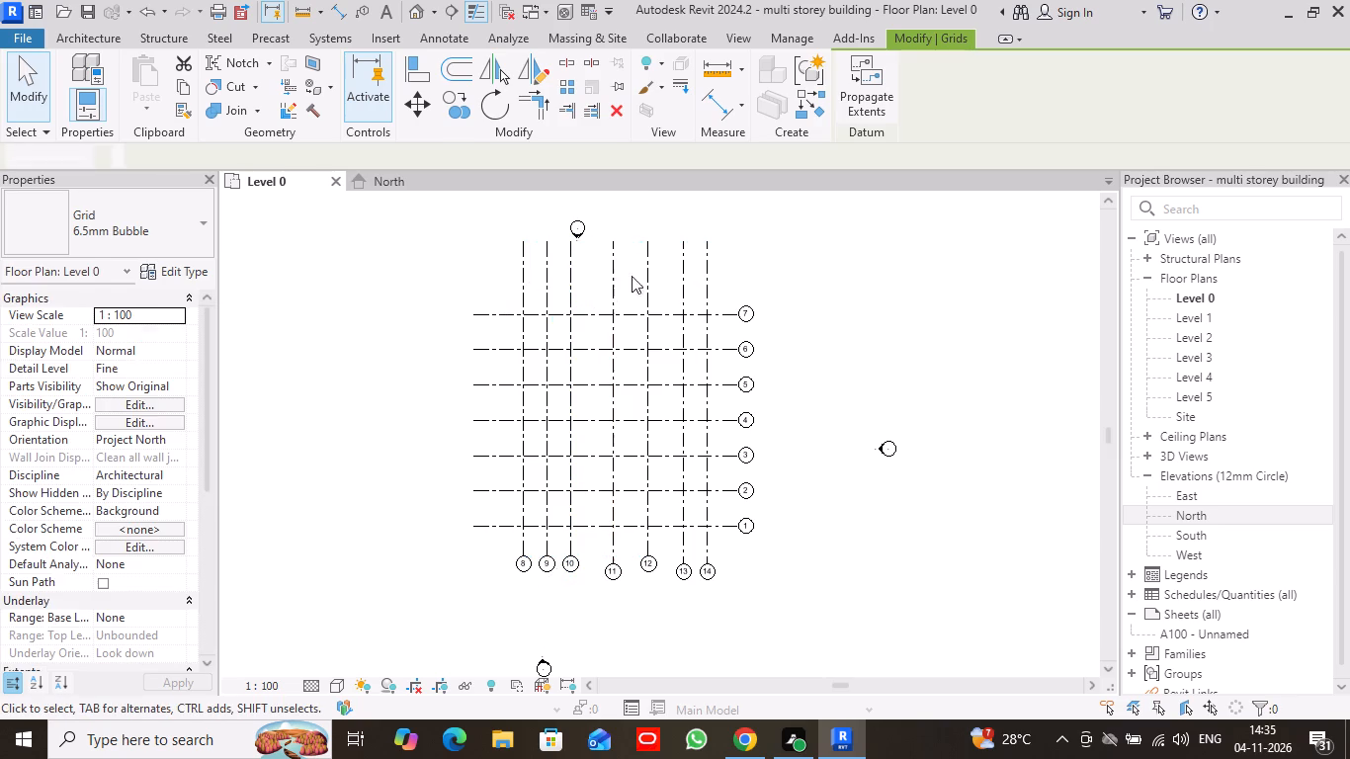
pyautogui.click(569, 274)
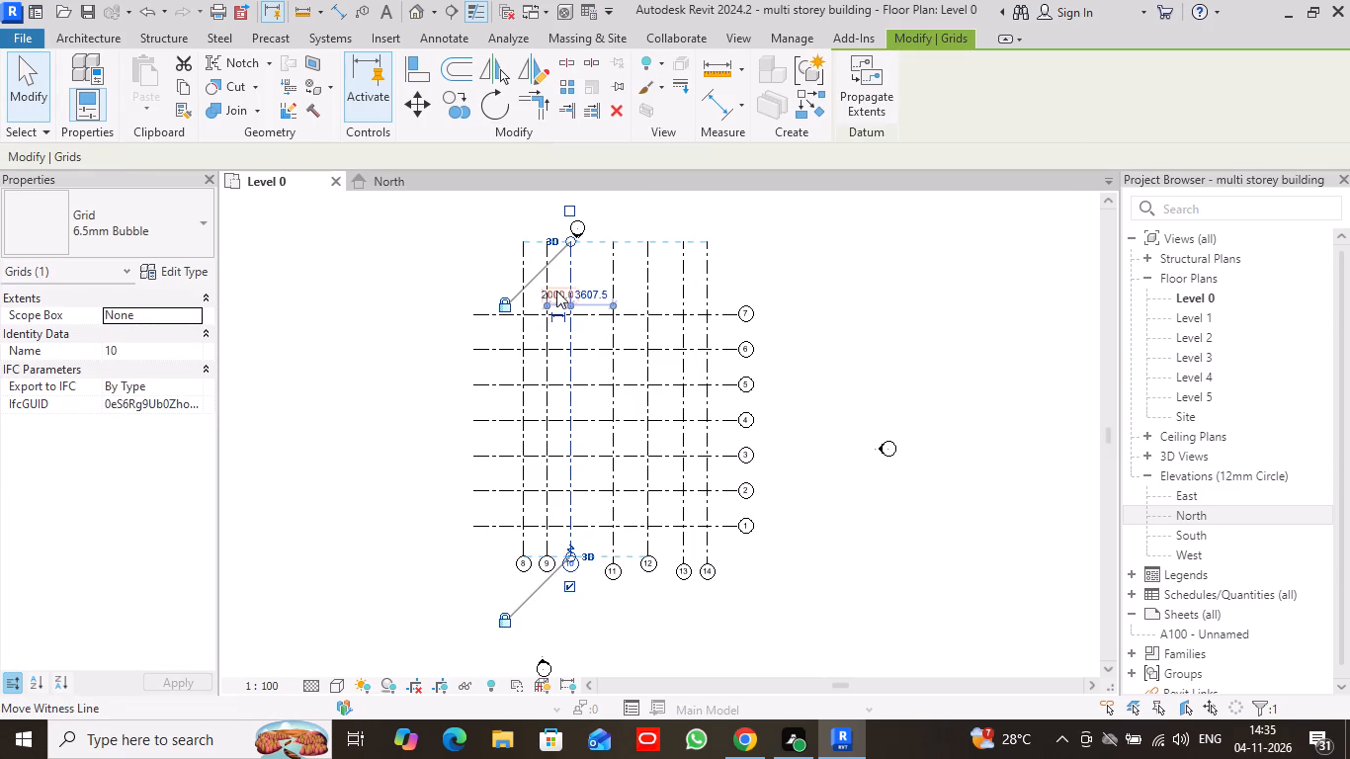
pyautogui.click(556, 291)
pyautogui.click(767, 233)
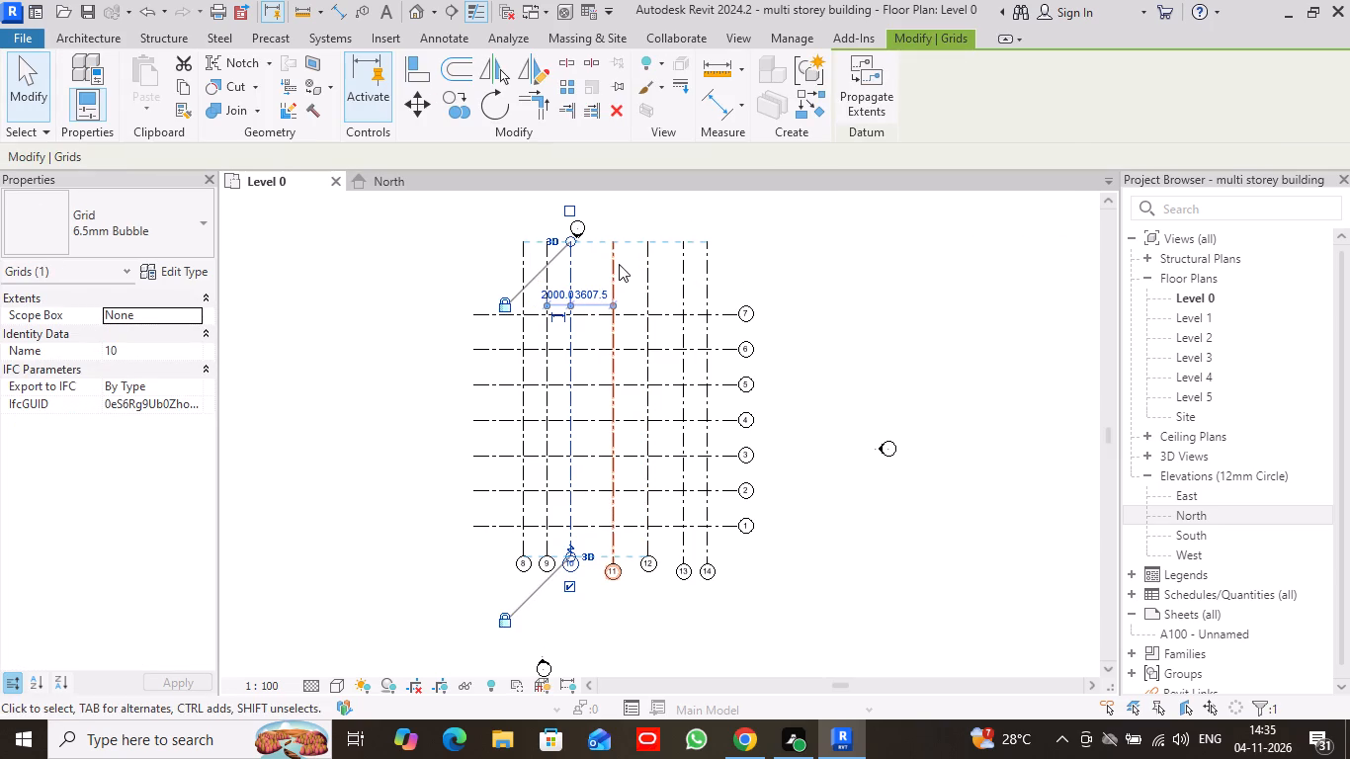
# Move vertical grid 11 by setting its spacing from grid 10 to 2000.
pyautogui.click(609, 269)
pyautogui.click(592, 295)
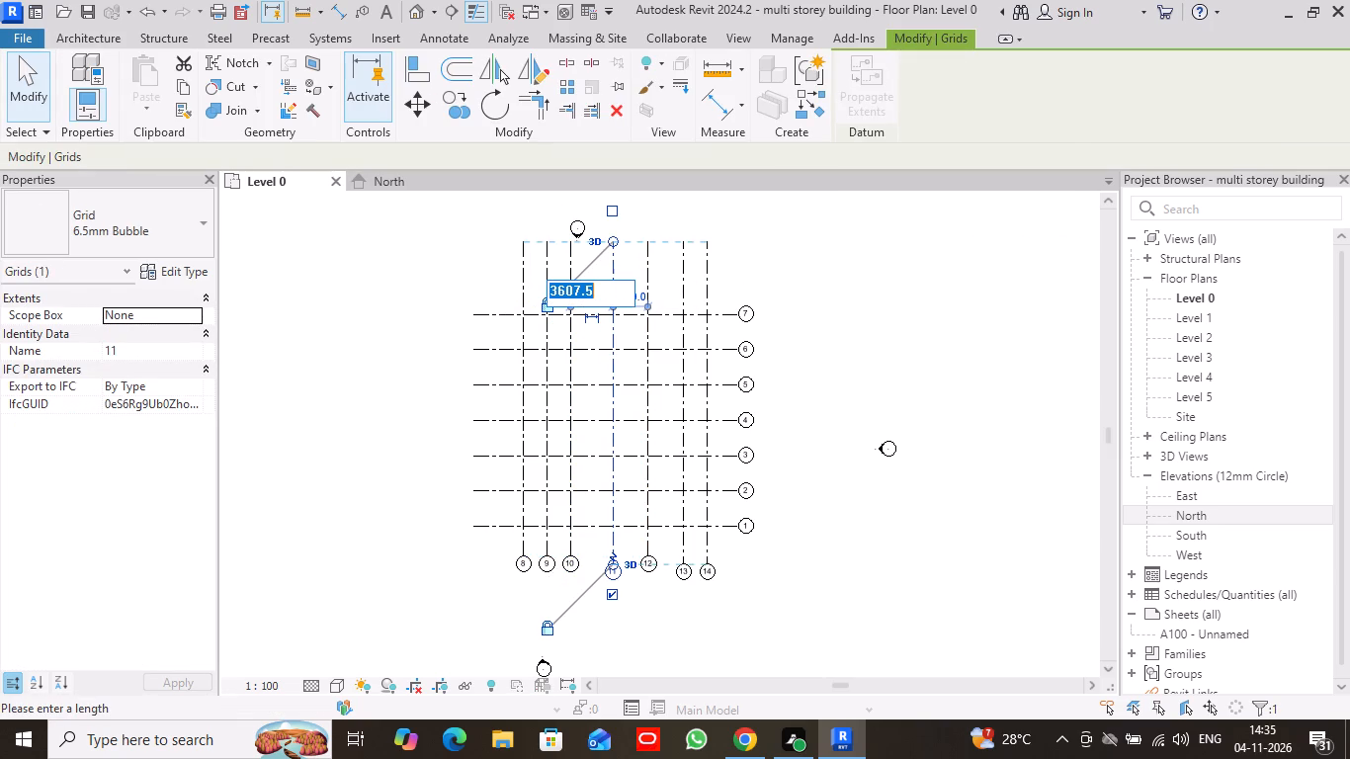
pyautogui.write('2000')
pyautogui.press('Return')
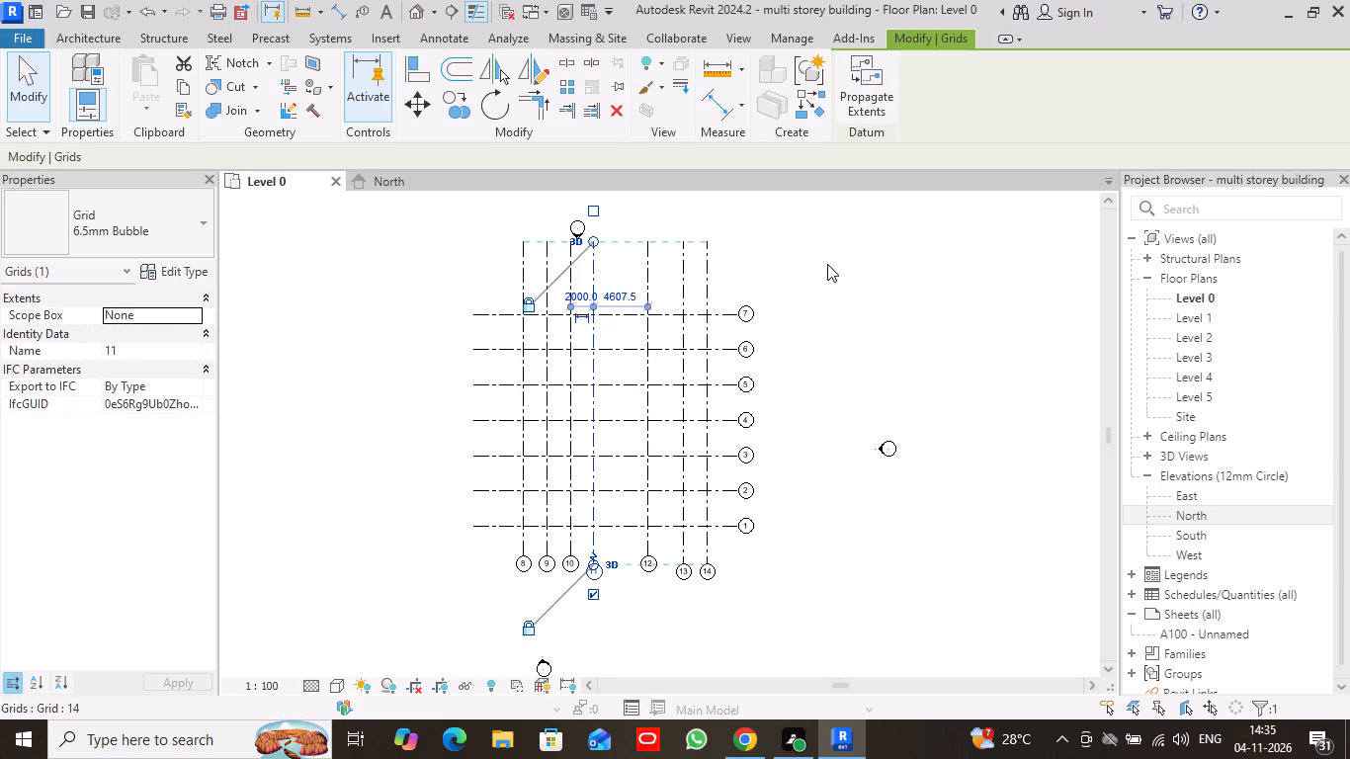
pyautogui.click(841, 261)
# Move vertical grid 12 by setting its spacing from grid 11 to 2000.
pyautogui.click(645, 269)
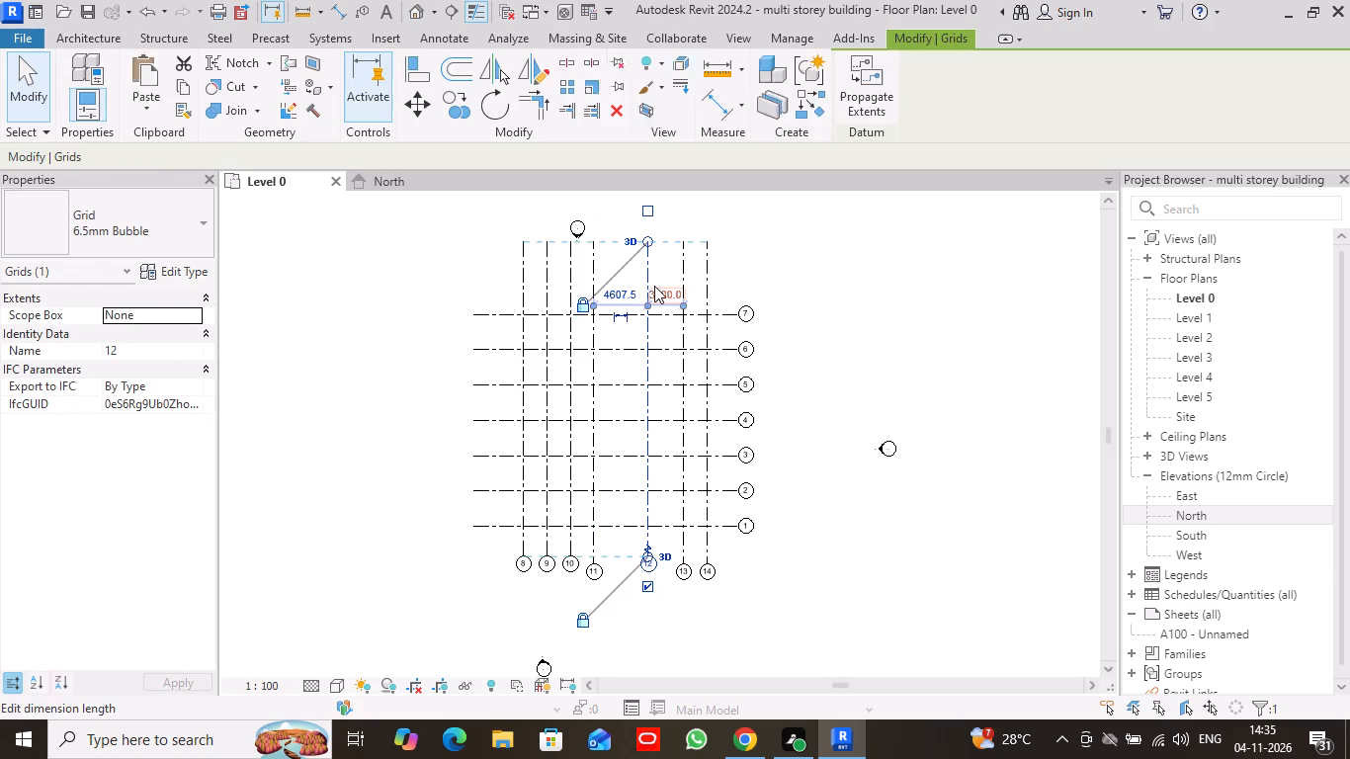
pyautogui.click(624, 290)
pyautogui.write('2000')
pyautogui.press('Return')
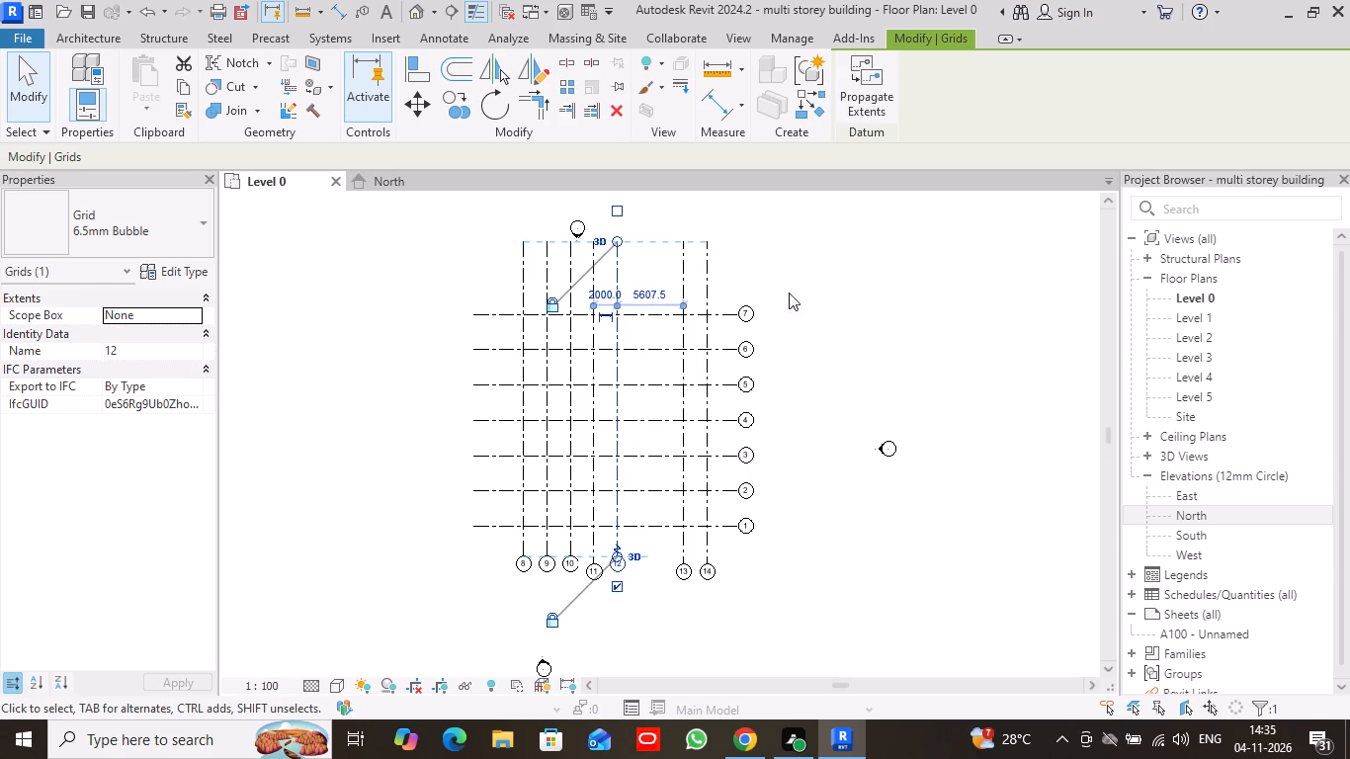
pyautogui.click(836, 291)
# Move vertical grid 13 by setting its spacing from grid 12 to 2000.
pyautogui.click(683, 282)
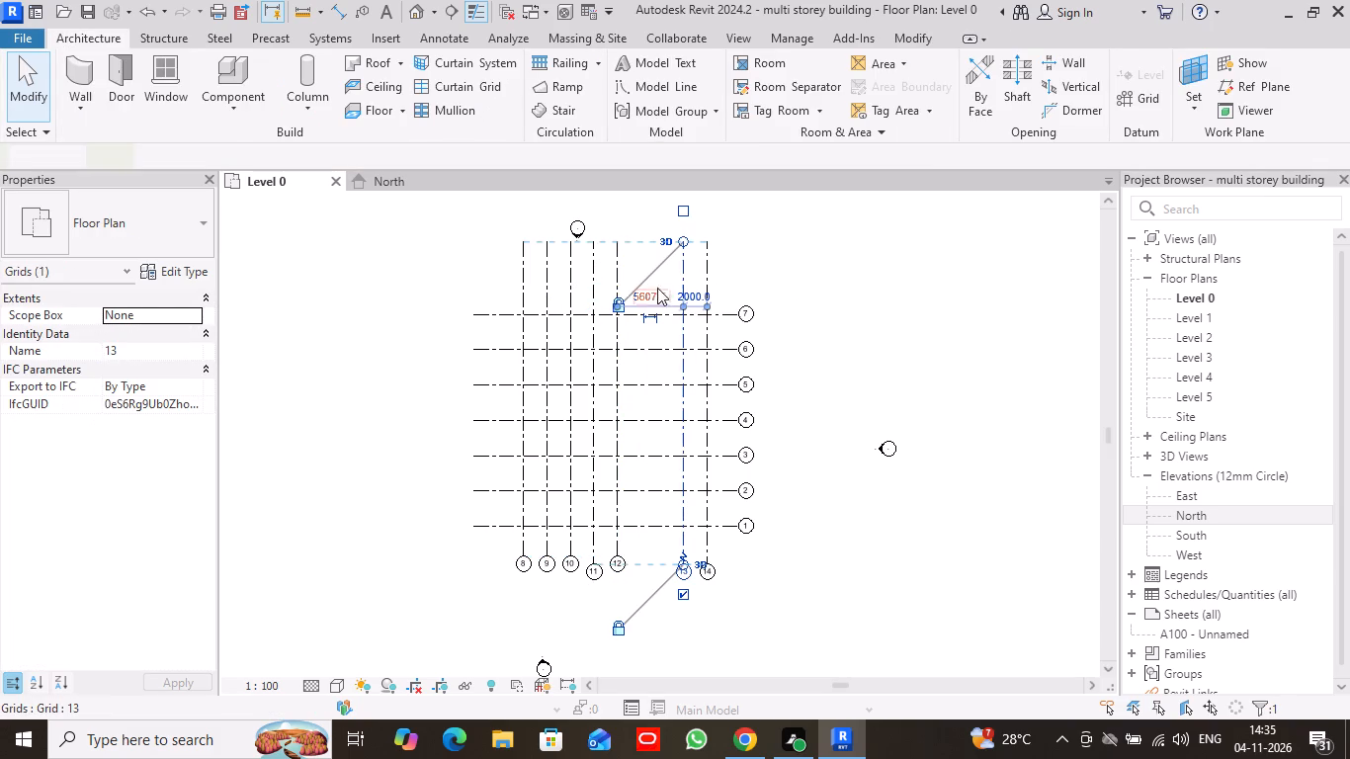
pyautogui.click(654, 290)
pyautogui.write('2000')
pyautogui.press('Return')
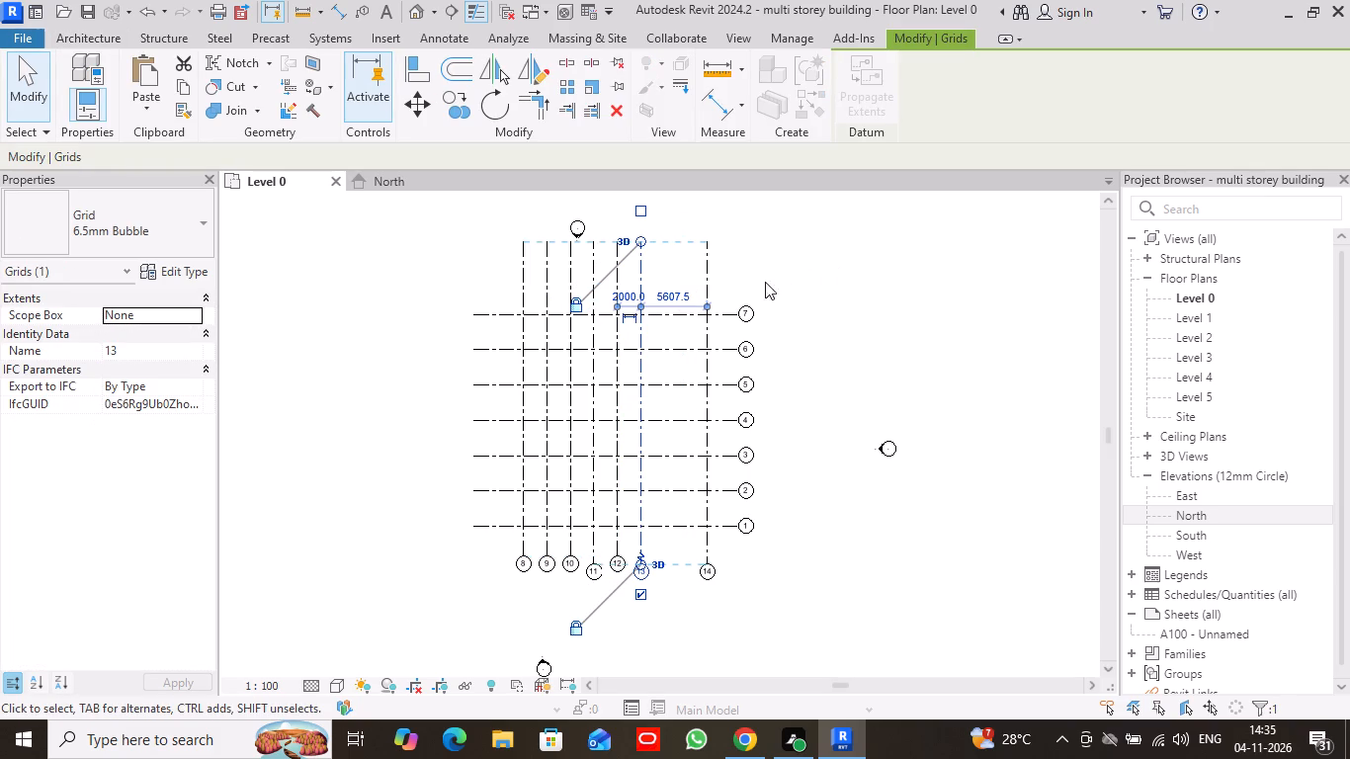
# Move vertical grid 14 by setting its spacing from grid 13 to 2000.
pyautogui.click(707, 277)
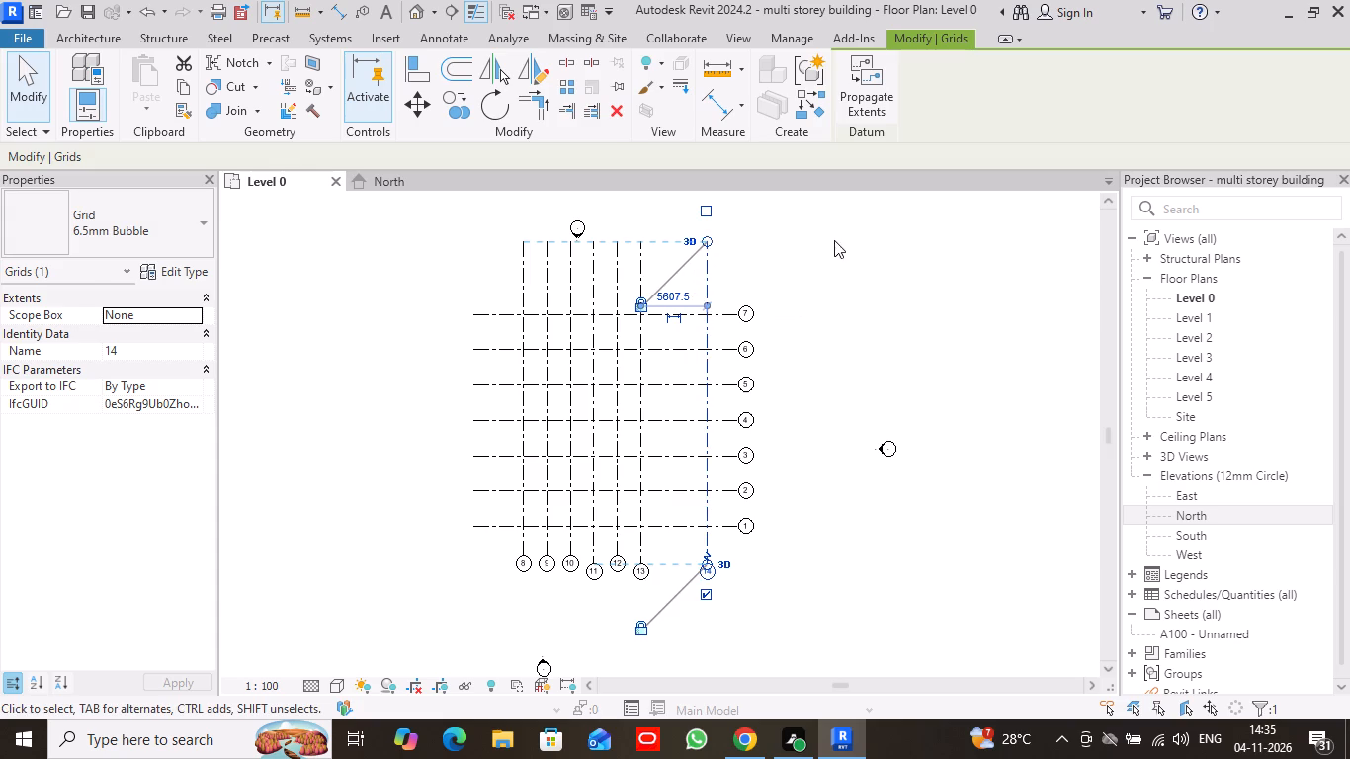
pyautogui.click(834, 239)
pyautogui.click(707, 259)
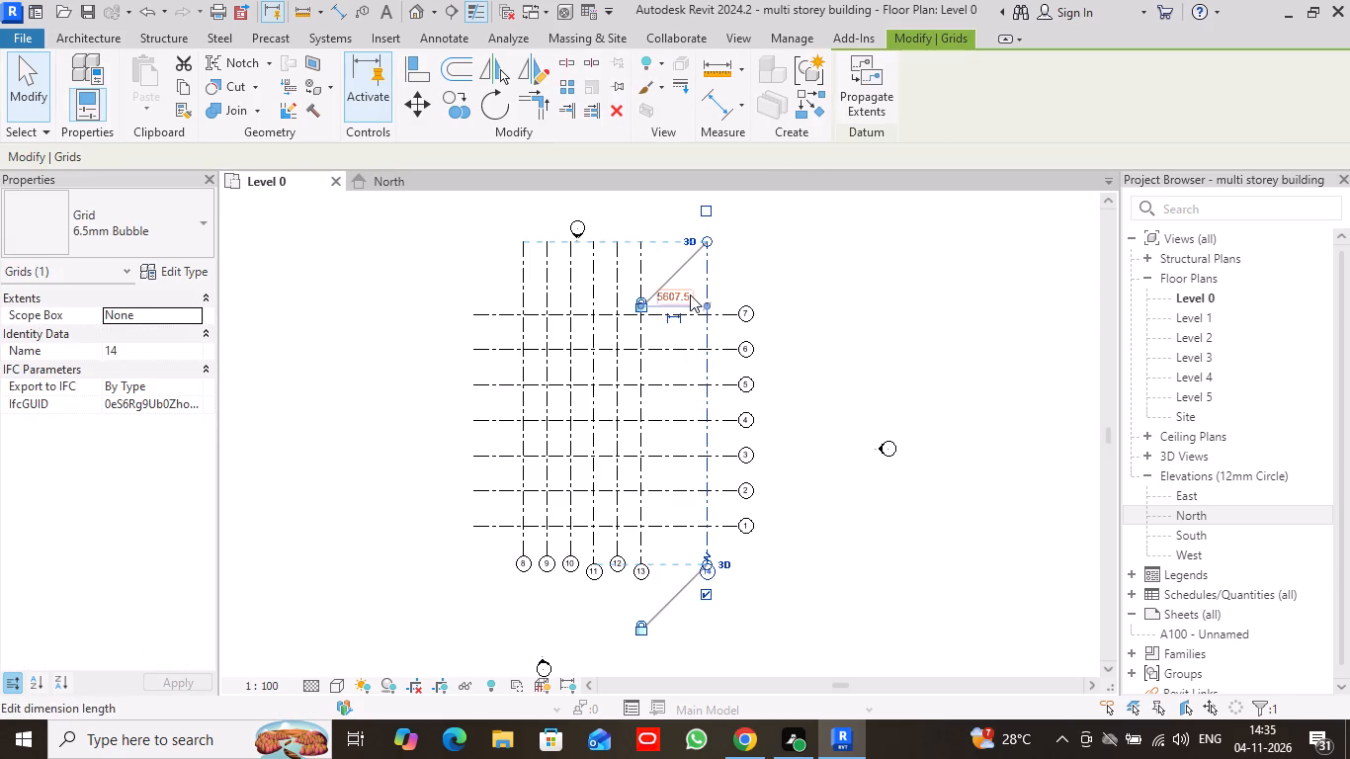
pyautogui.click(690, 295)
pyautogui.write('200')
pyautogui.press('0')
pyautogui.press('Return')
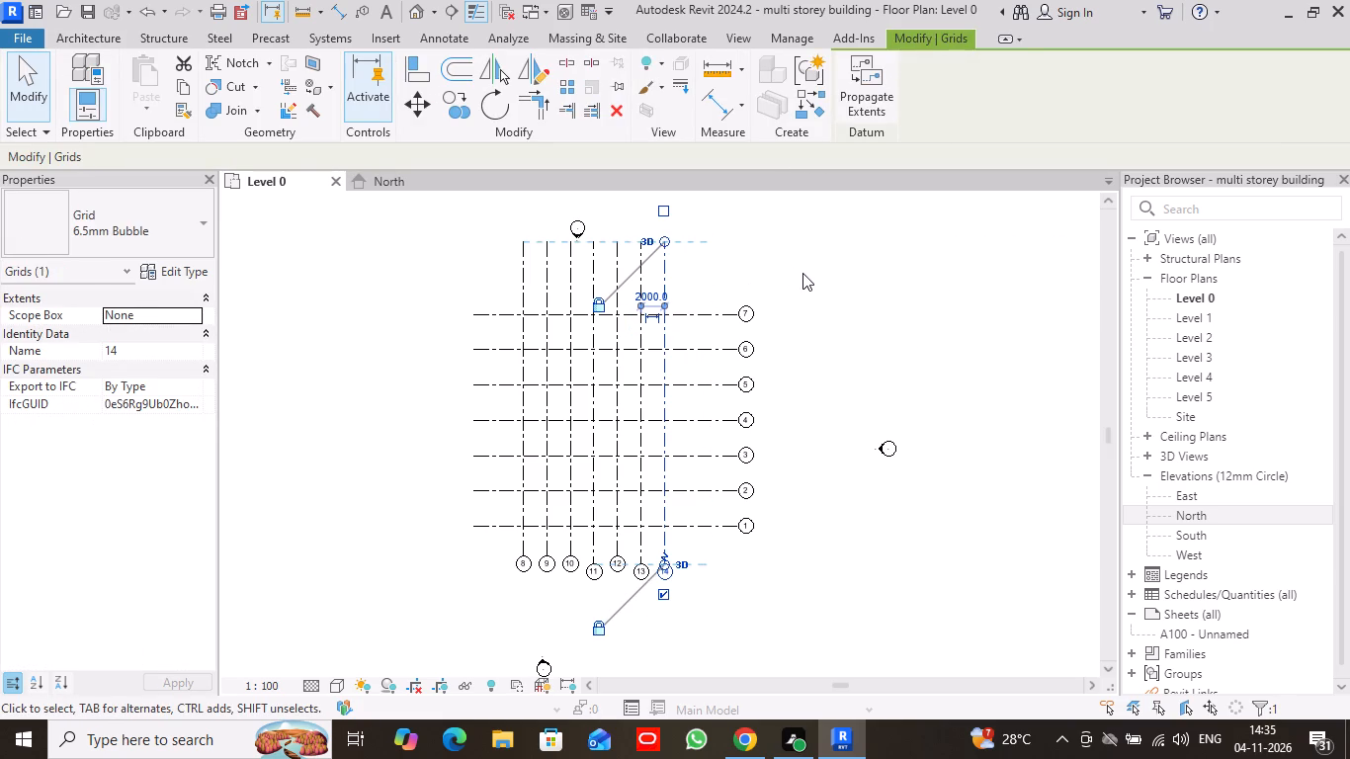
pyautogui.click(802, 273)
# Shorten the bubble ends of horizontal grids 1 to 7 together, bringing them closer to vertical grid 14.
pyautogui.scroll(2, 777, 373)
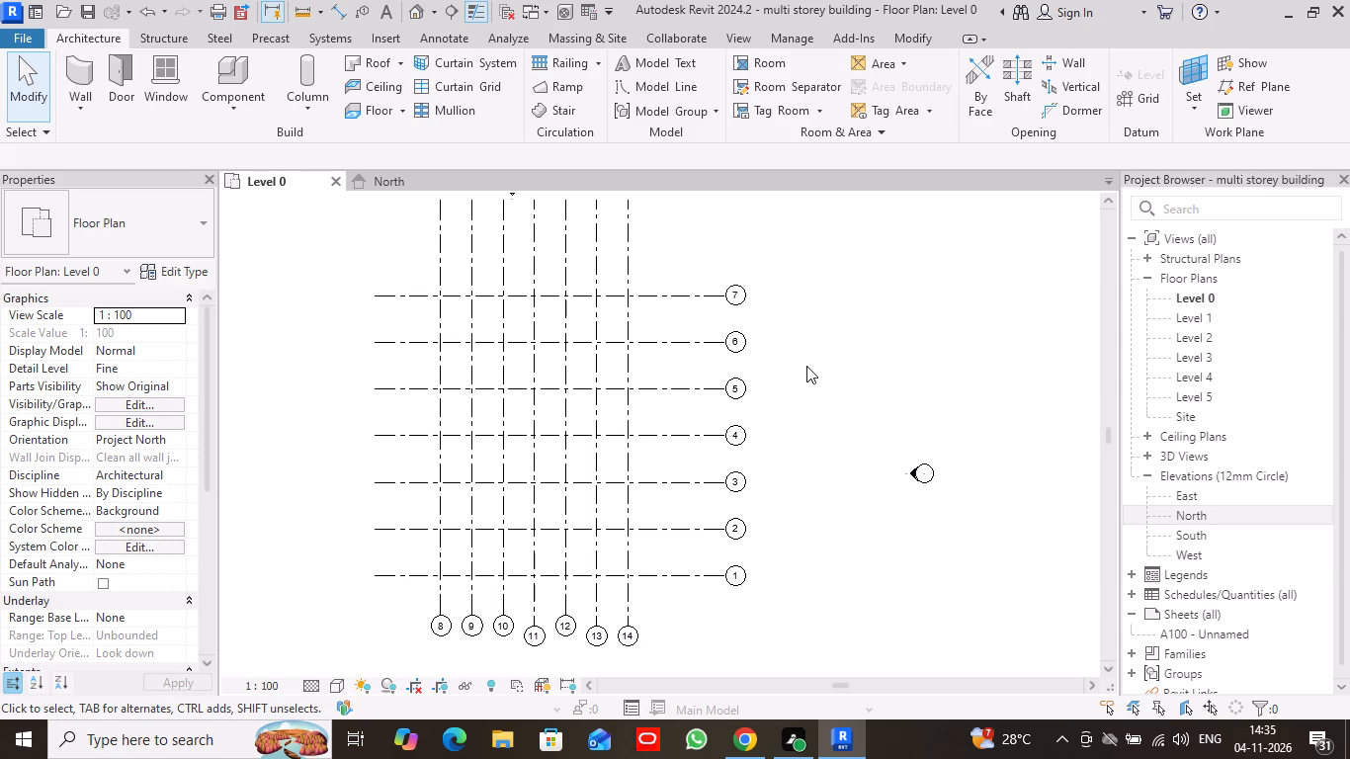
pyautogui.scroll(-2, 806, 366)
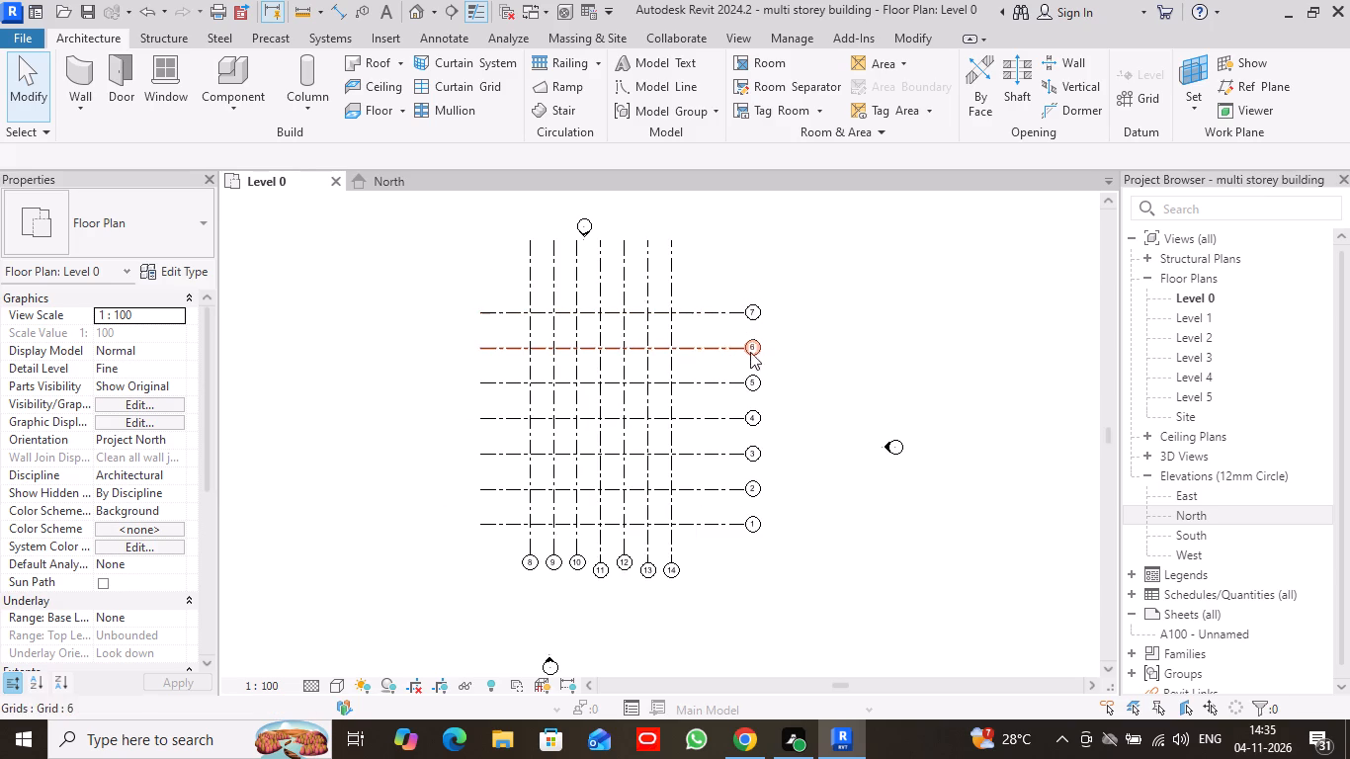
pyautogui.click(737, 417)
pyautogui.moveTo(744, 415); pyautogui.dragTo(717, 422)
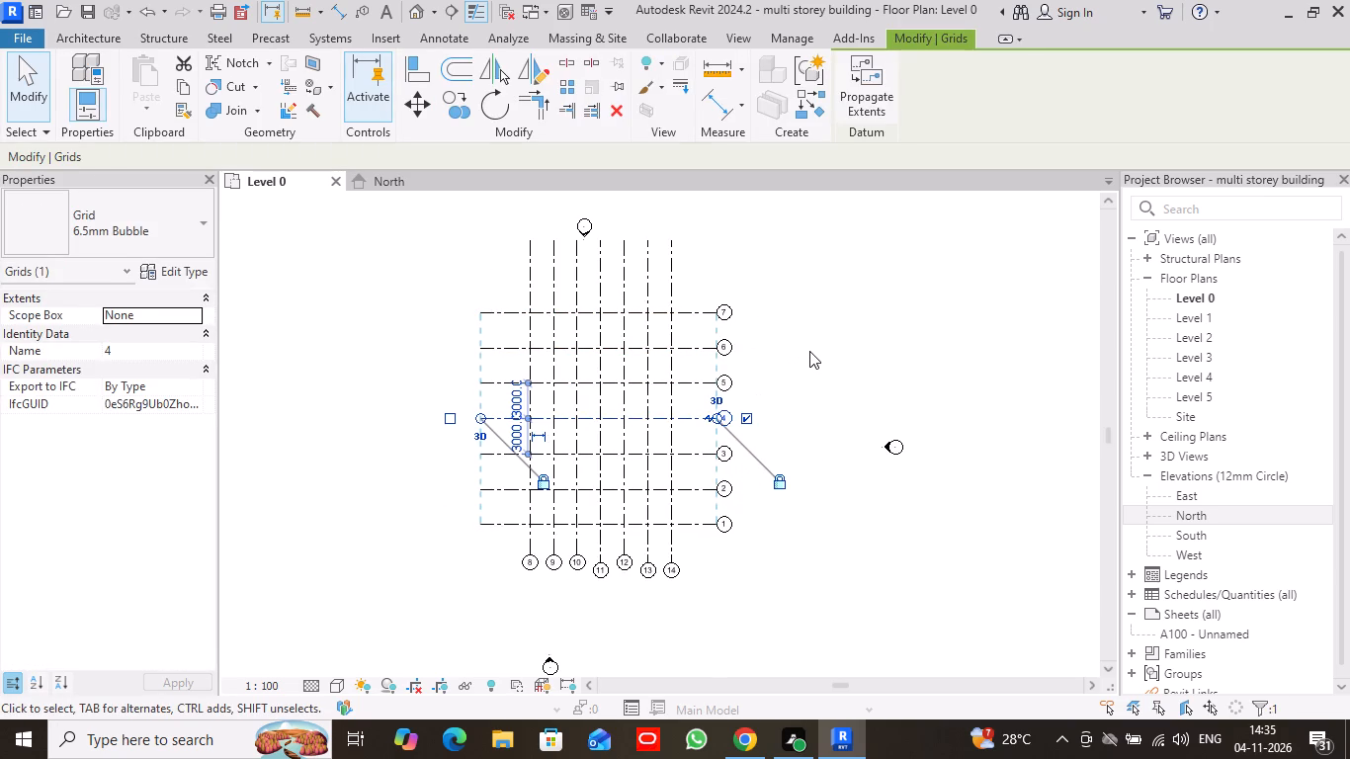
pyautogui.click(809, 351)
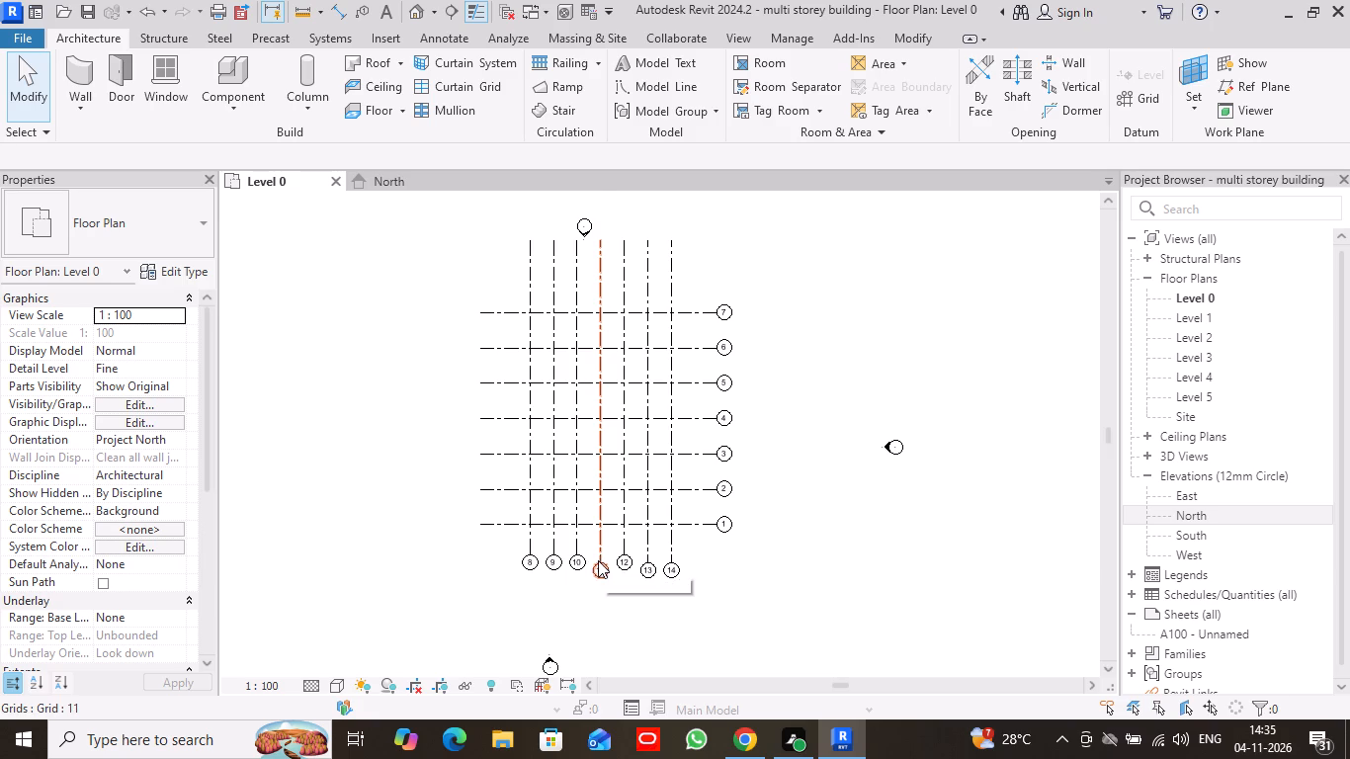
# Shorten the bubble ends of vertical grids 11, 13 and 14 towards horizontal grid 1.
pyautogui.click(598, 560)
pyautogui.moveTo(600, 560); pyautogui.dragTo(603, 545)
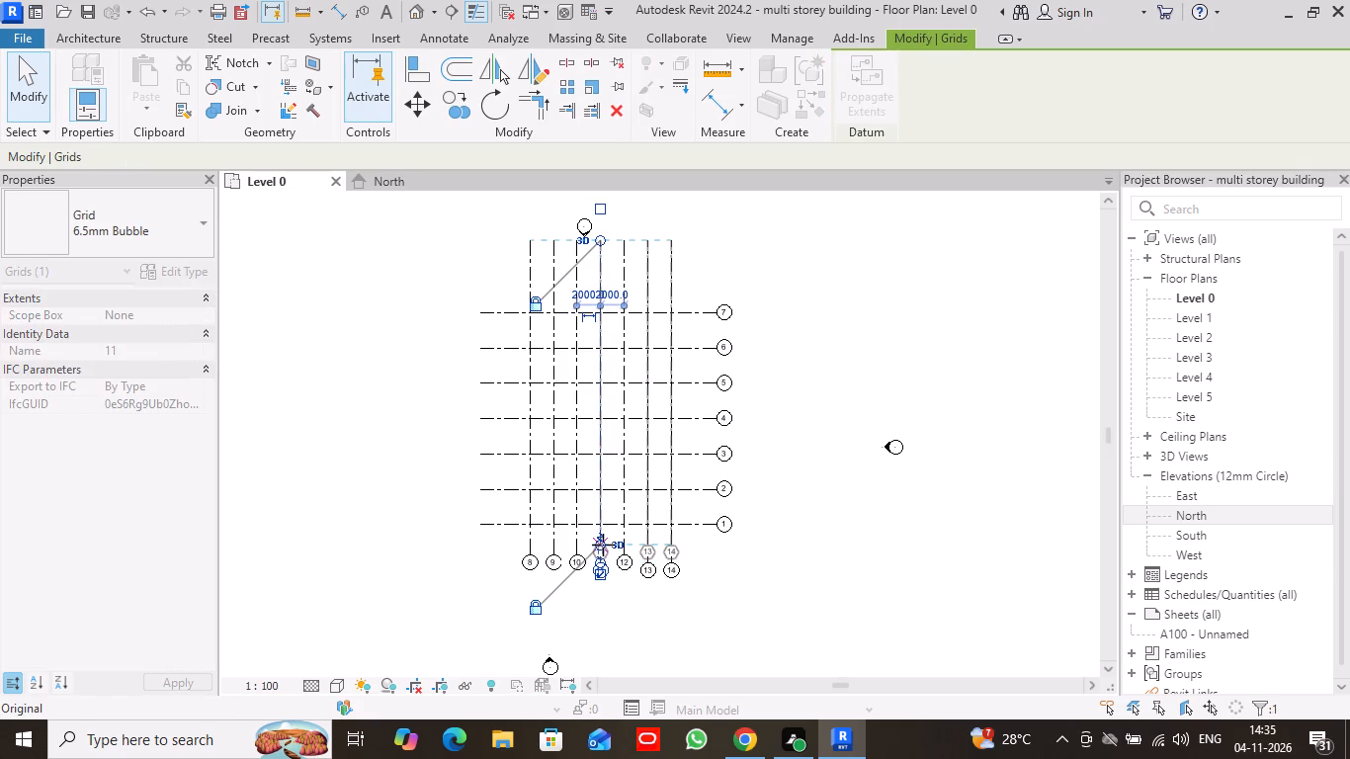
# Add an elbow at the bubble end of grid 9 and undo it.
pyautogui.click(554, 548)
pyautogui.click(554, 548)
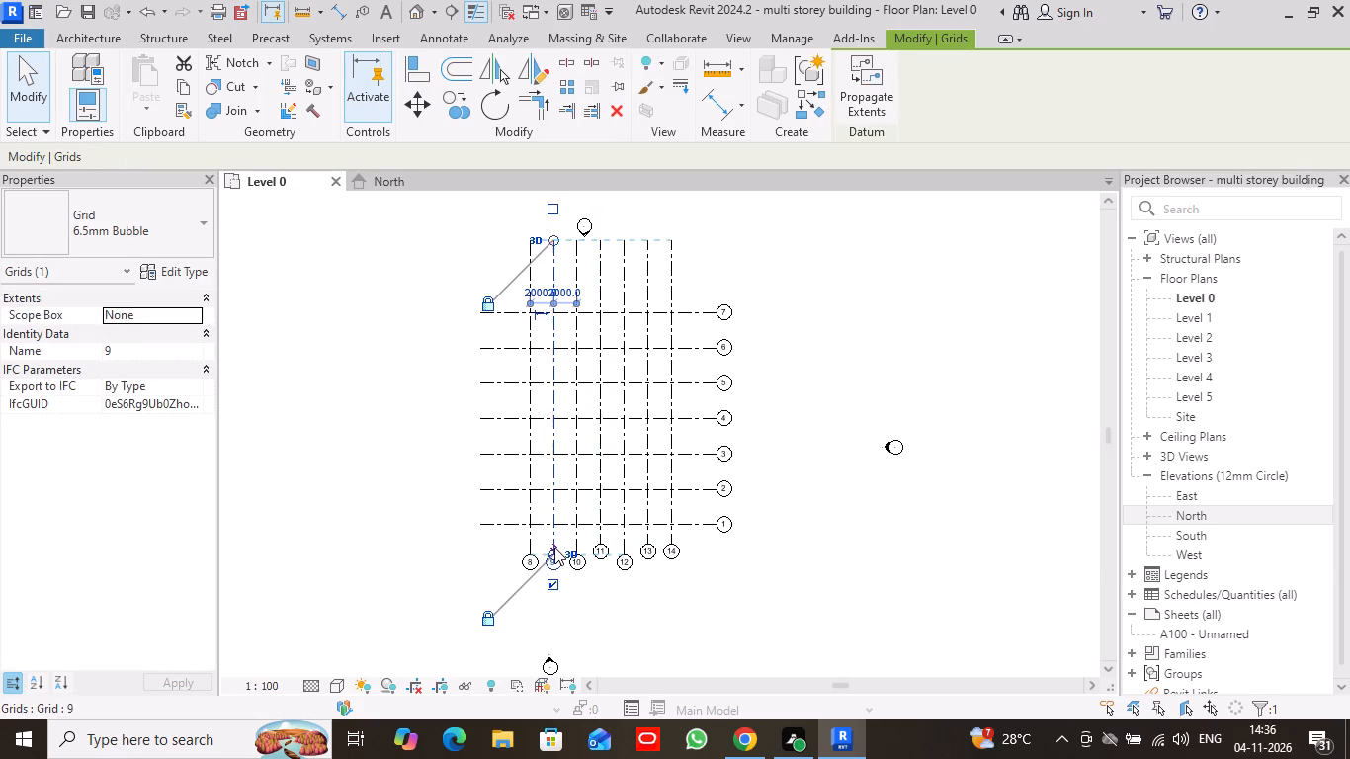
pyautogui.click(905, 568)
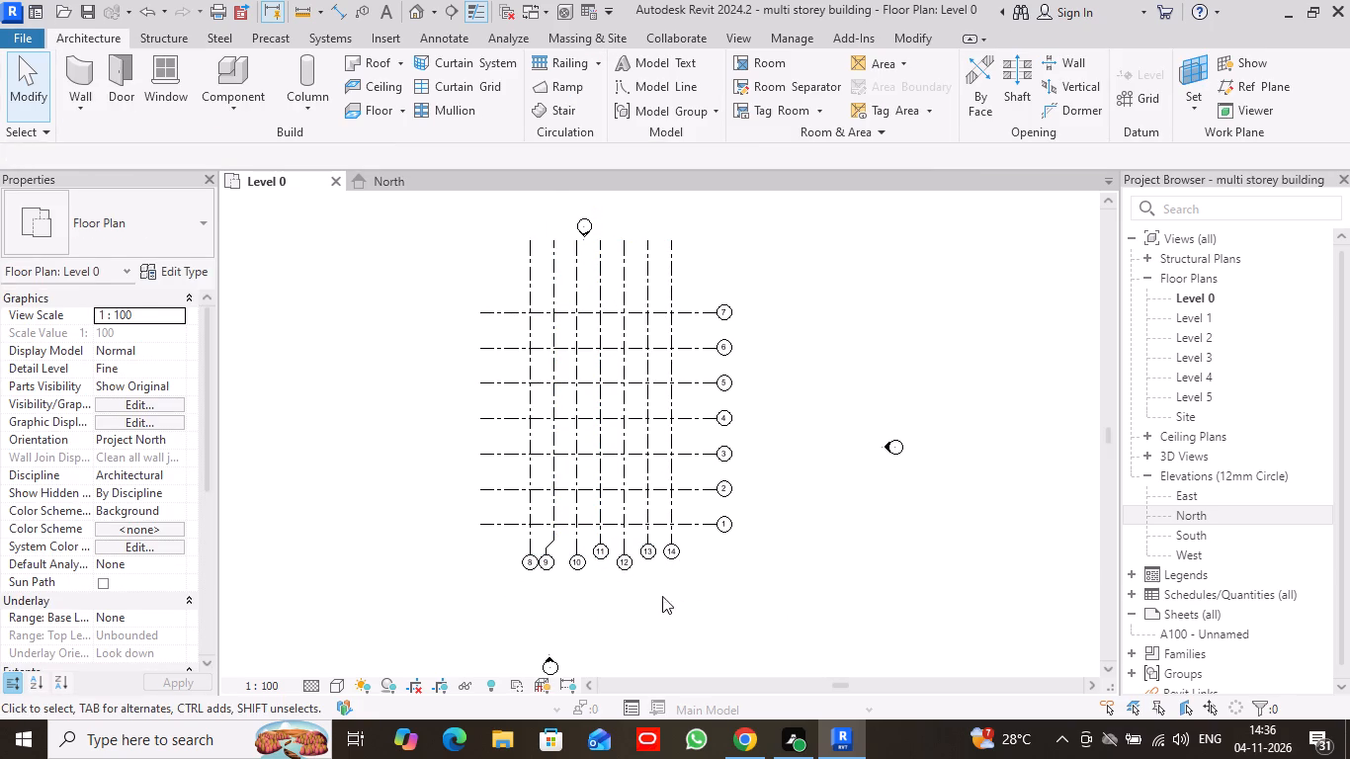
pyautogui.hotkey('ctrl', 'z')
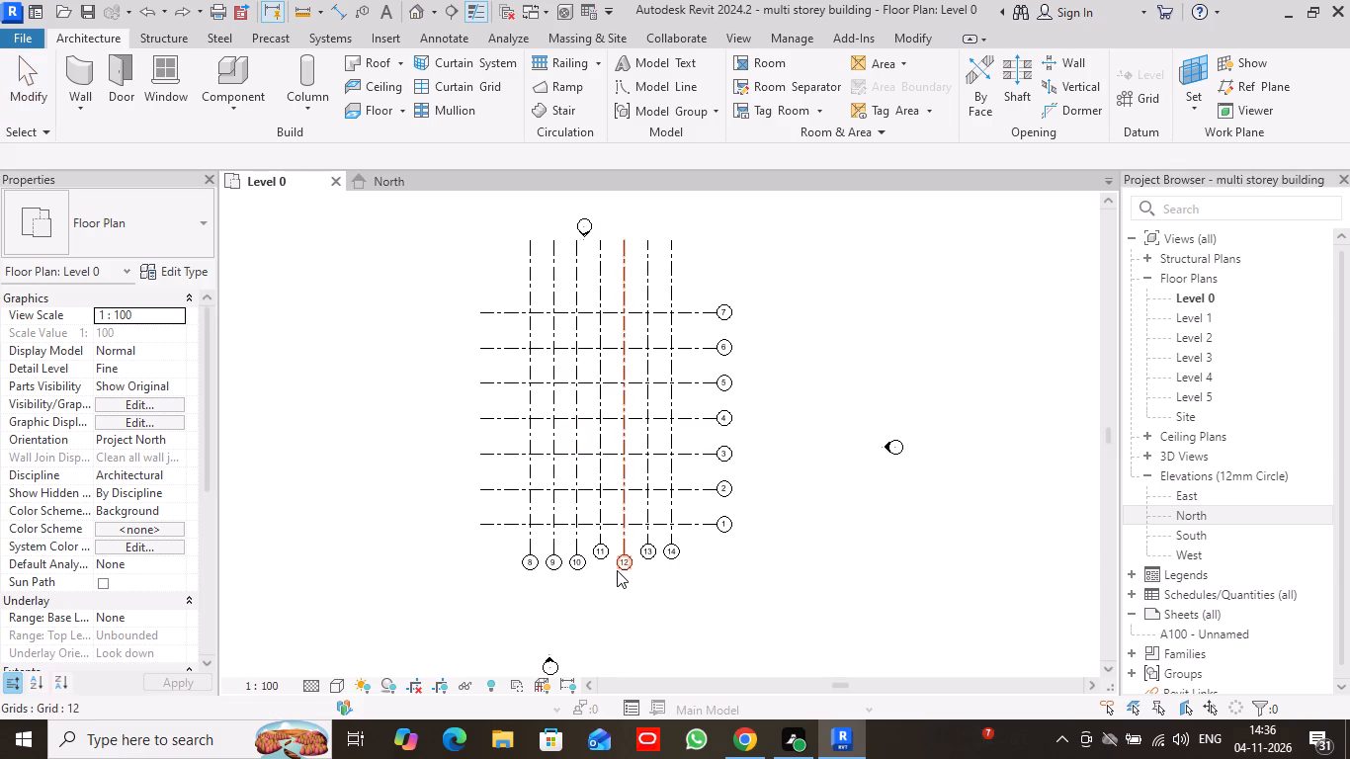
# Adjust the bubble ends of grids 11, 13 and 14 to line up with the bubbles of grids 8, 9, 10 and 12.
pyautogui.click(602, 537)
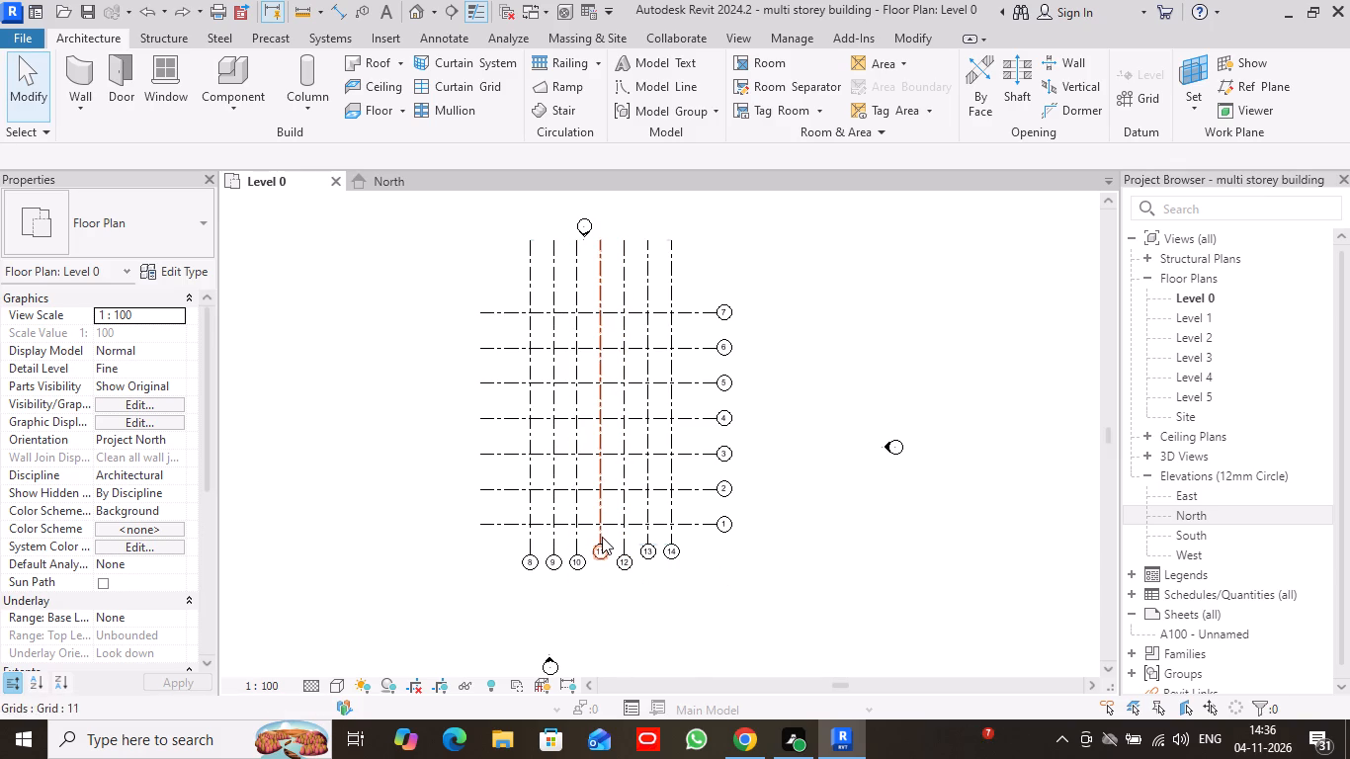
pyautogui.moveTo(599, 545); pyautogui.dragTo(599, 564)
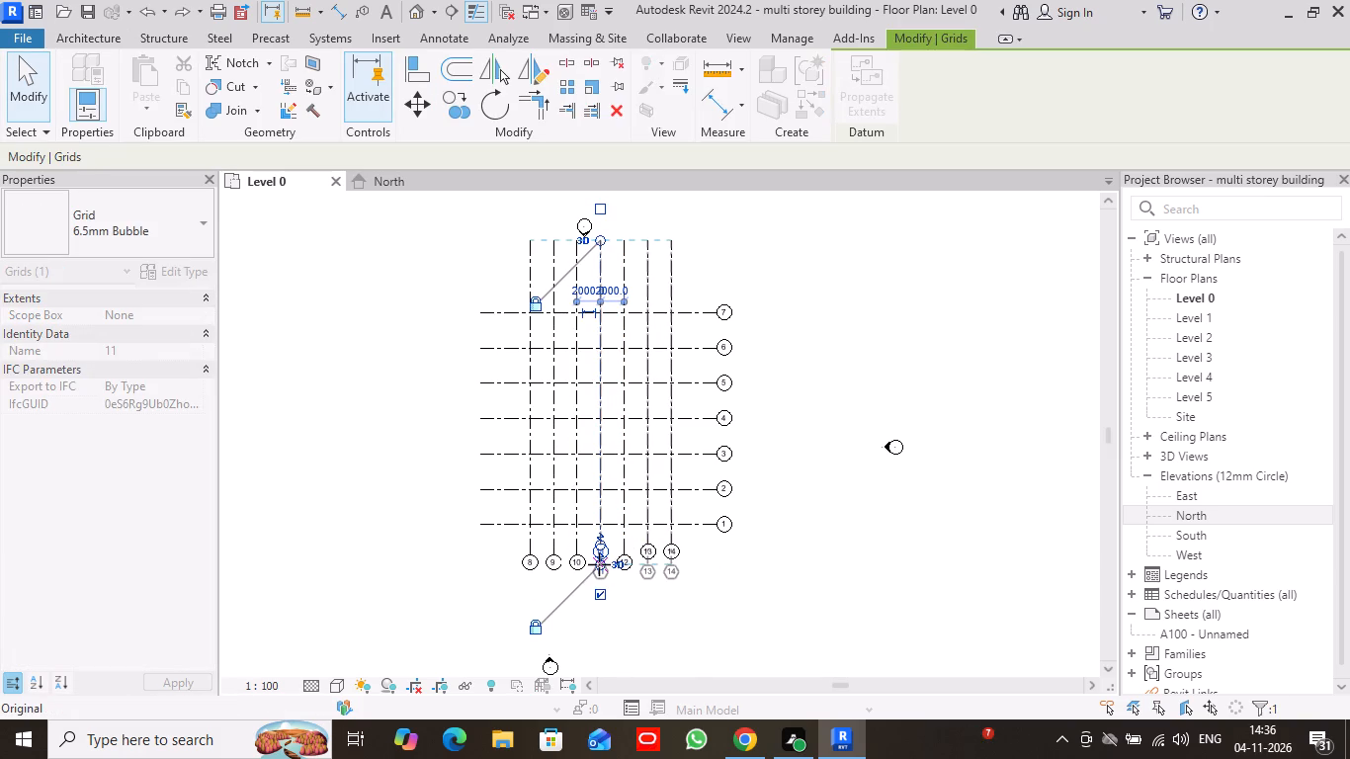
pyautogui.moveTo(599, 564); pyautogui.dragTo(600, 563)
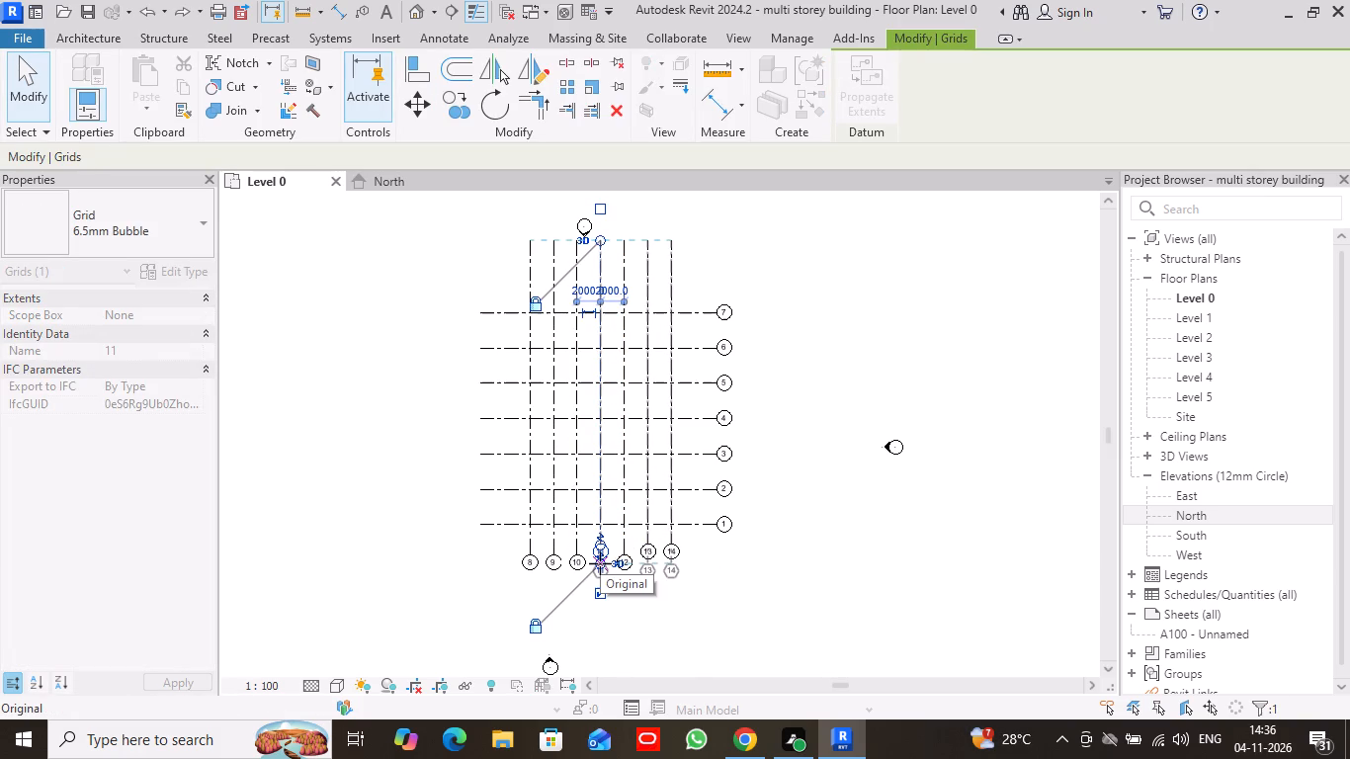
pyautogui.moveTo(600, 563); pyautogui.dragTo(600, 559)
pyautogui.click(787, 605)
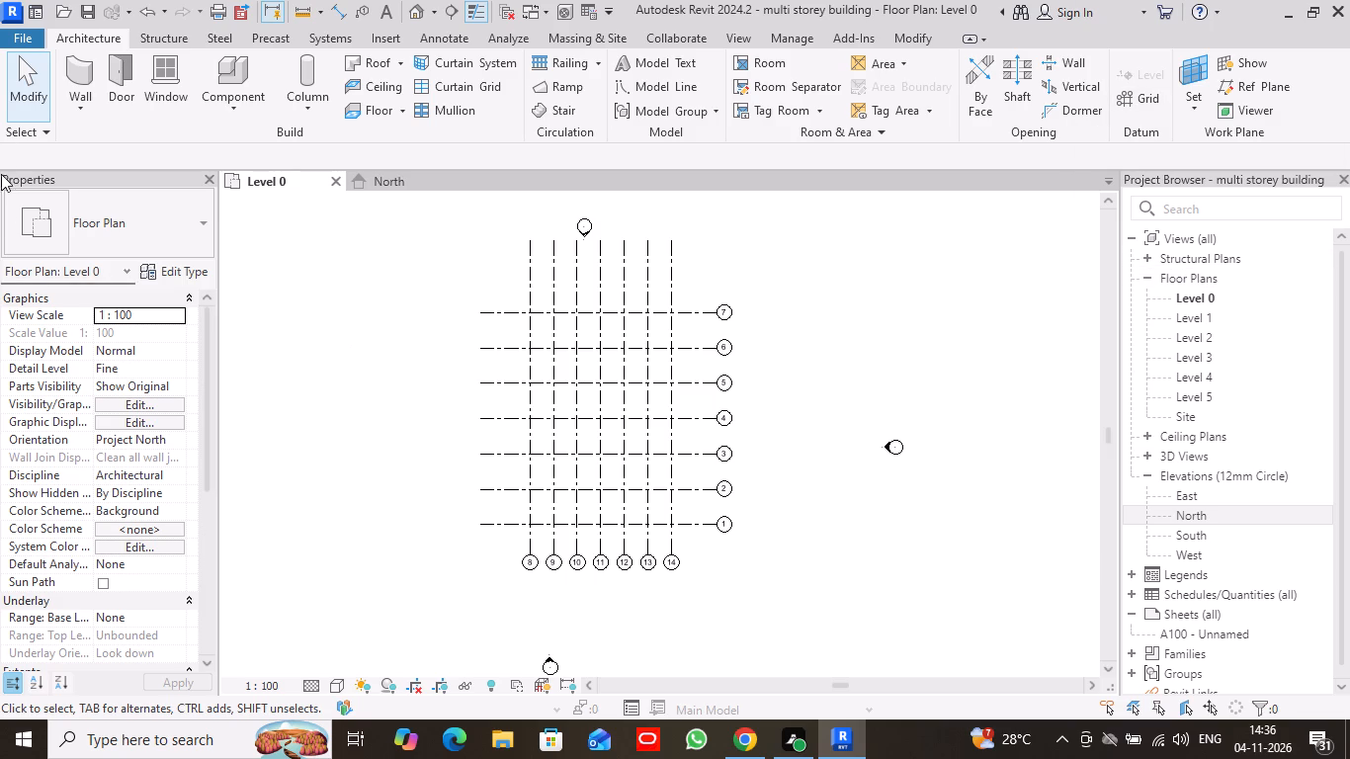
# Start the Wall command and examine the Basic Wall types available for new walls on Level 0.
pyautogui.click(80, 78)
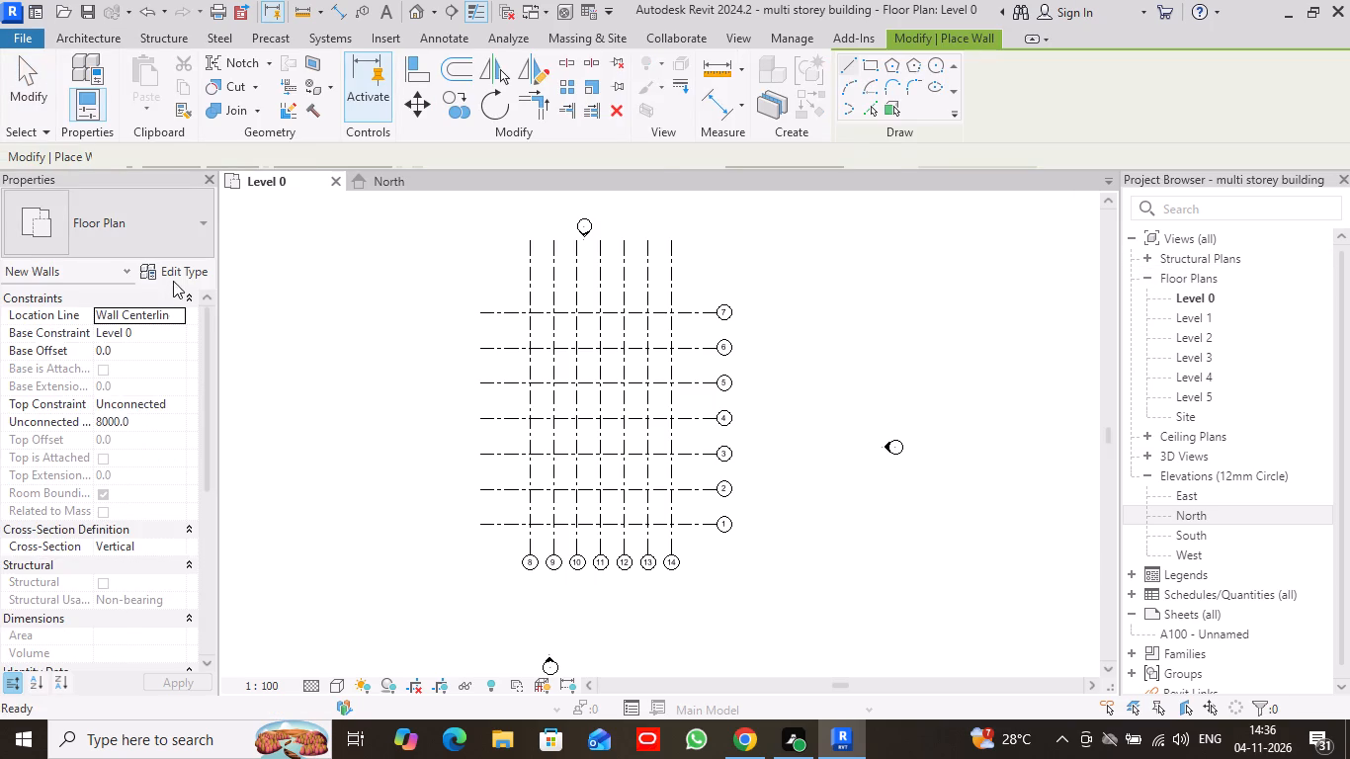
pyautogui.click(203, 217)
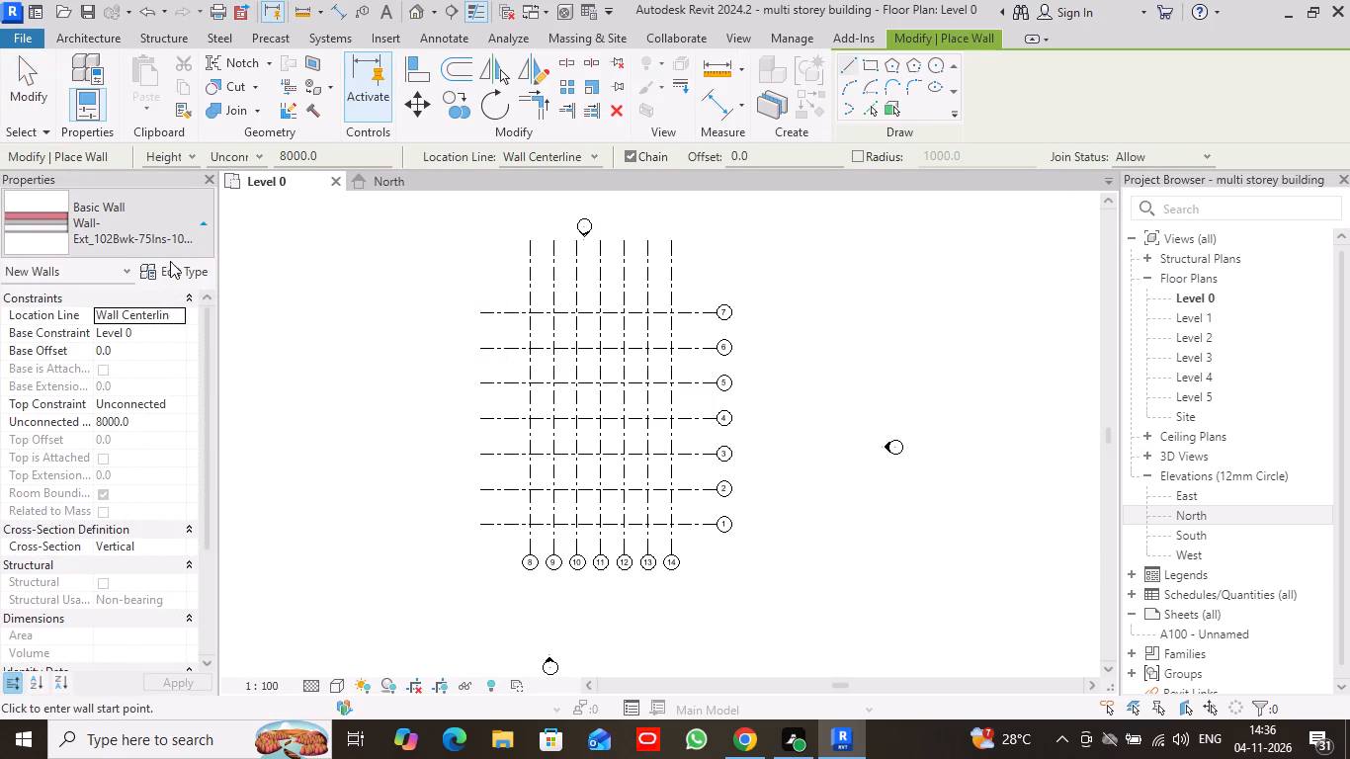
pyautogui.scroll(4, 129, 328)
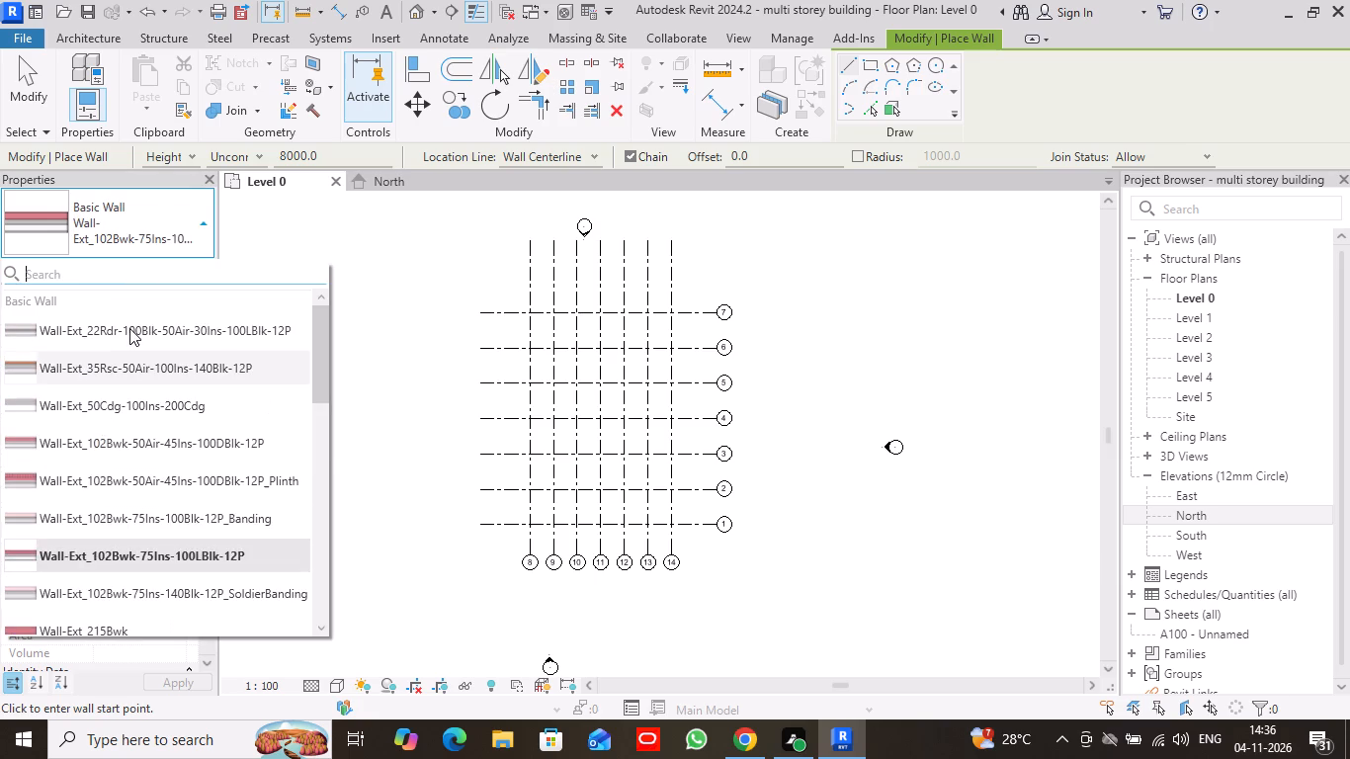
pyautogui.scroll(12, 129, 328)
pyautogui.scroll(-3, 205, 346)
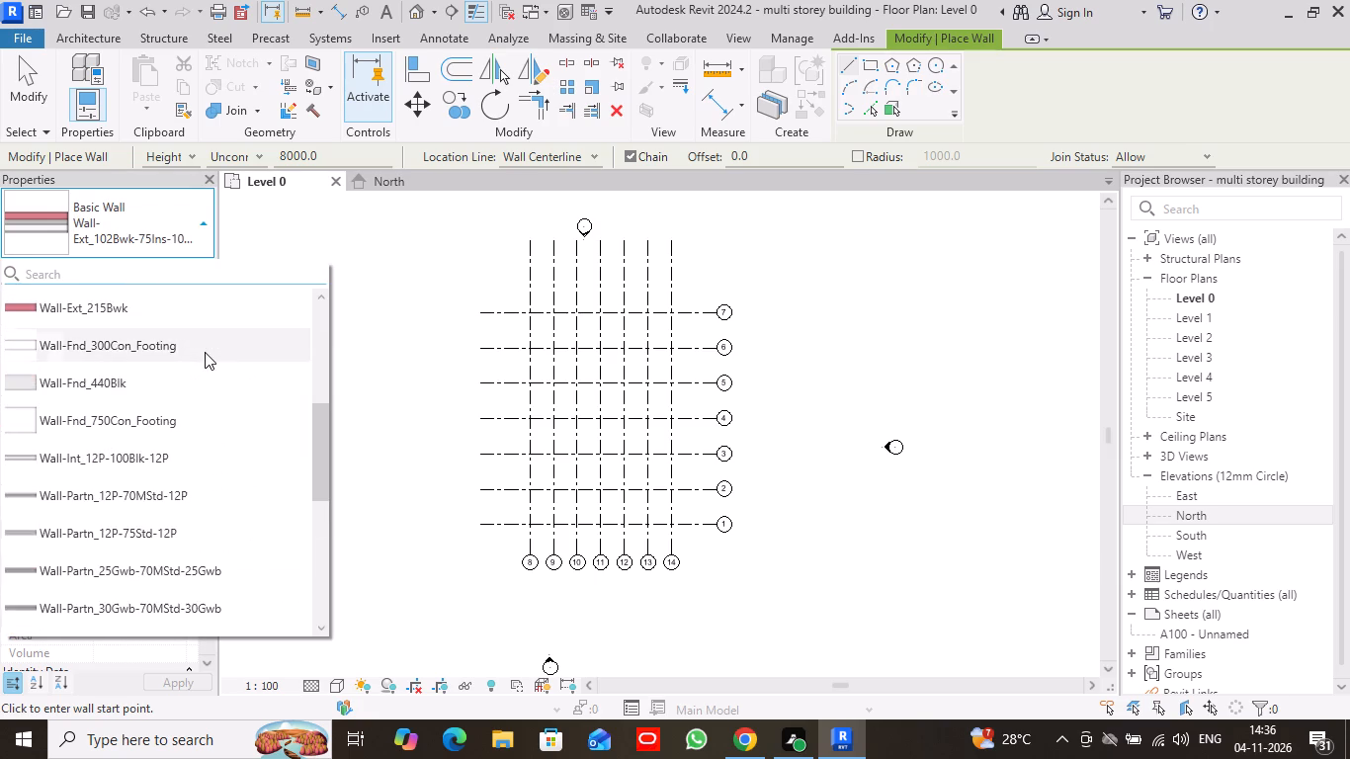
pyautogui.scroll(-6, 205, 352)
pyautogui.scroll(5, 205, 353)
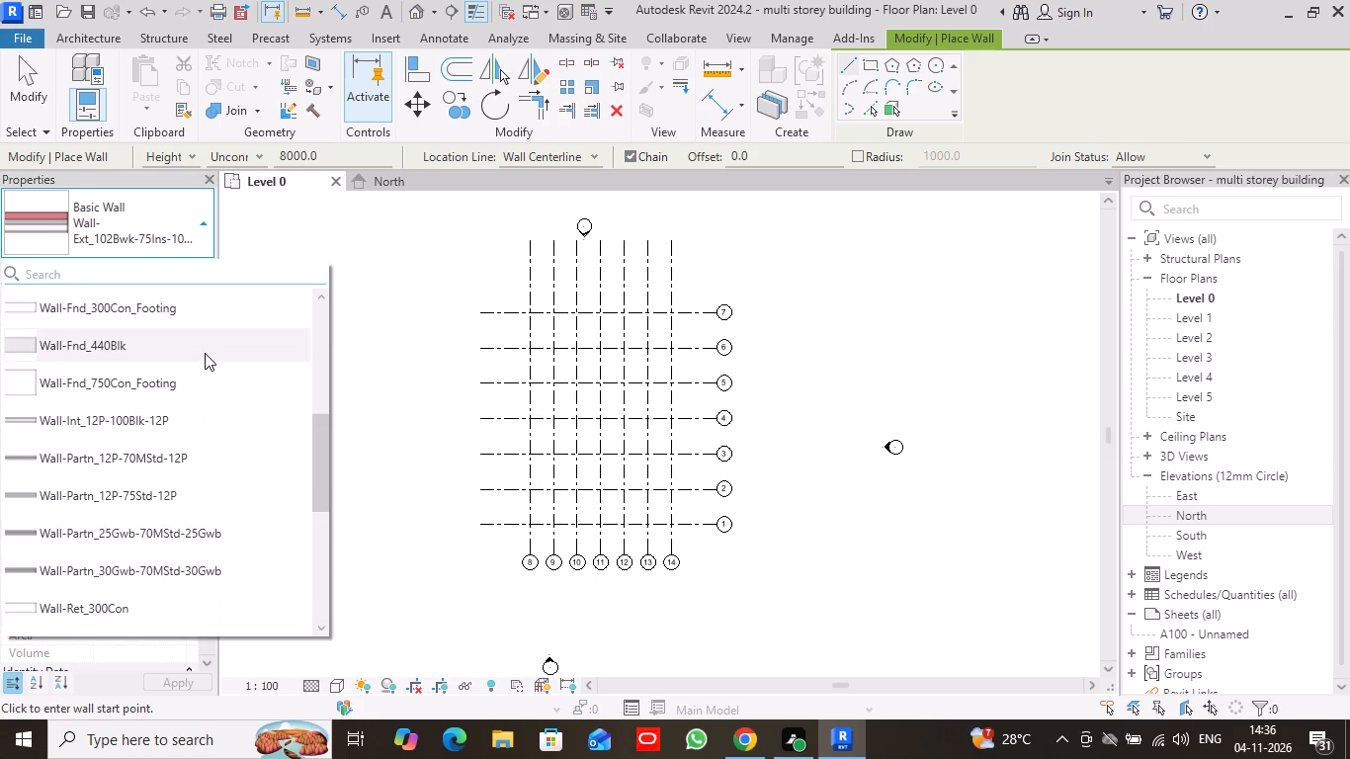
pyautogui.scroll(13, 205, 353)
pyautogui.scroll(-4, 205, 361)
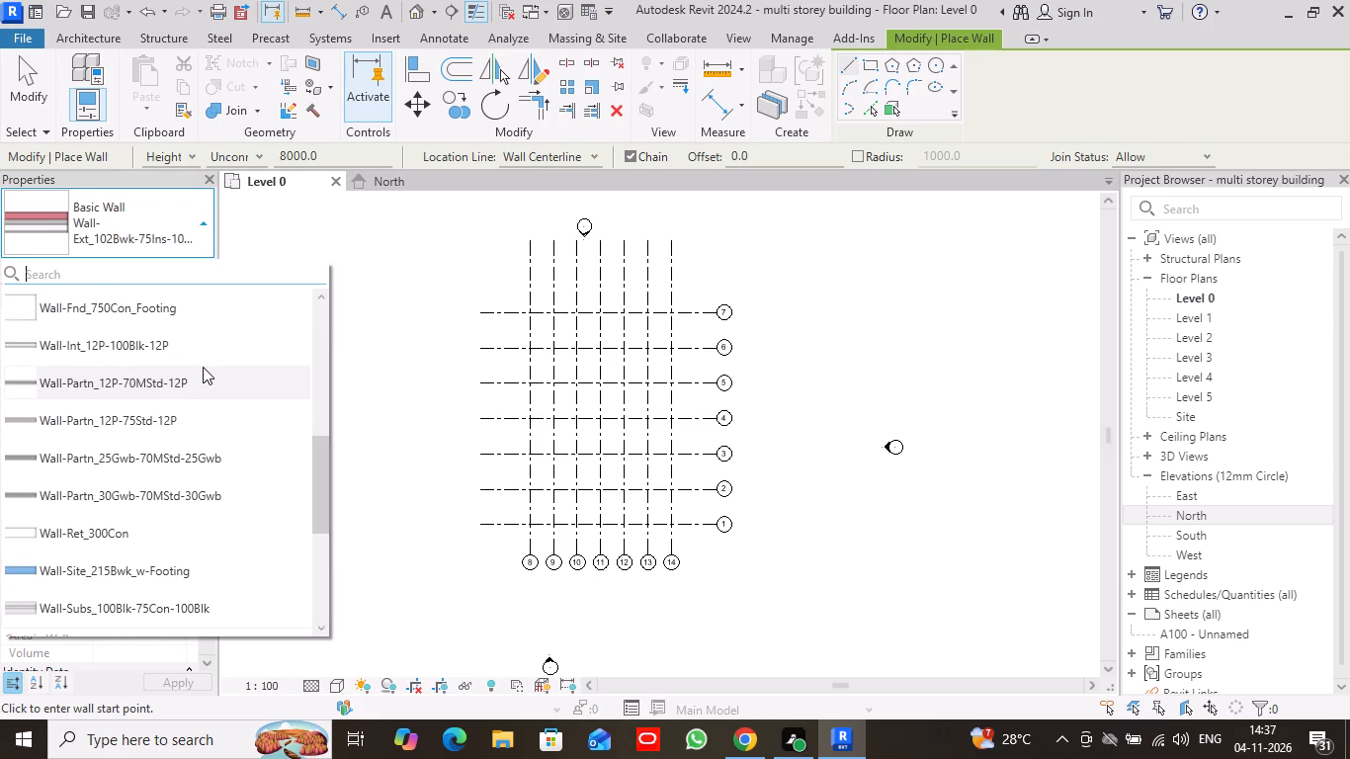
pyautogui.scroll(17, 203, 367)
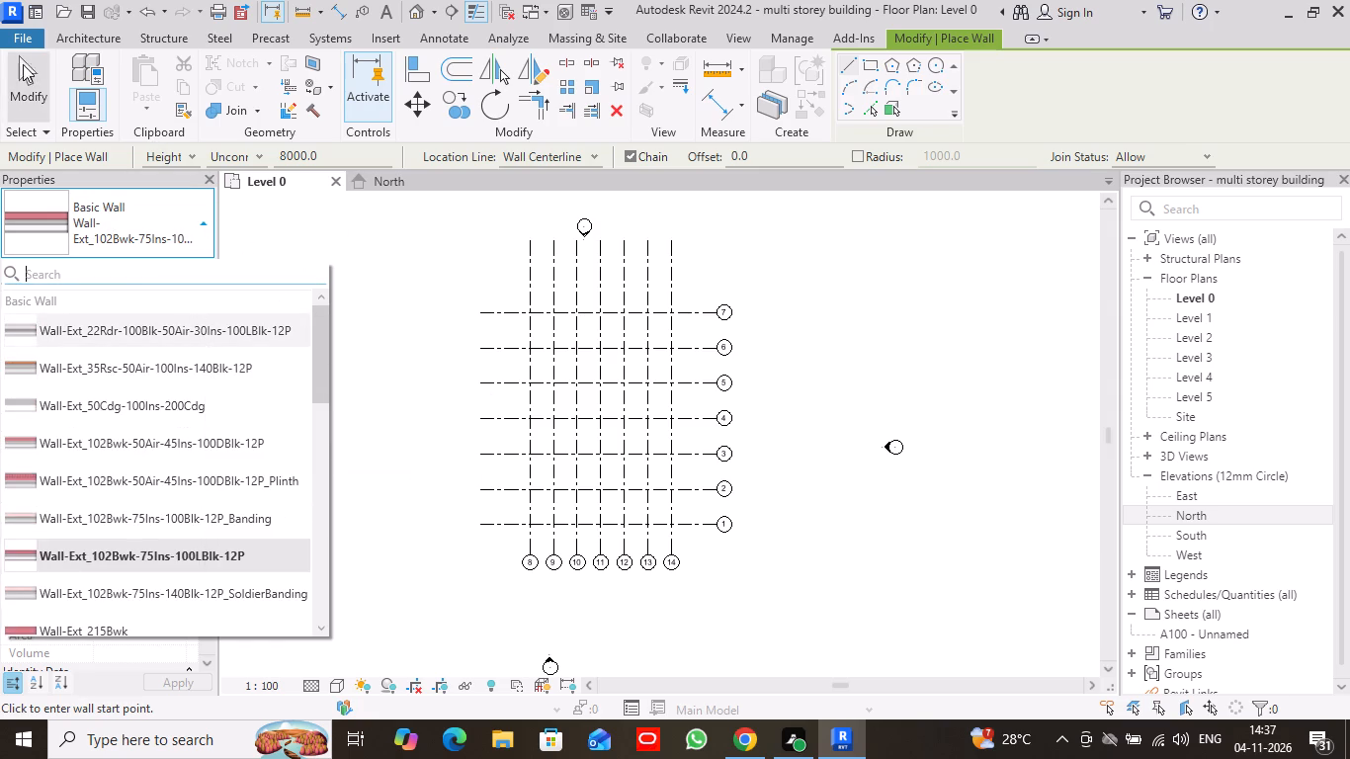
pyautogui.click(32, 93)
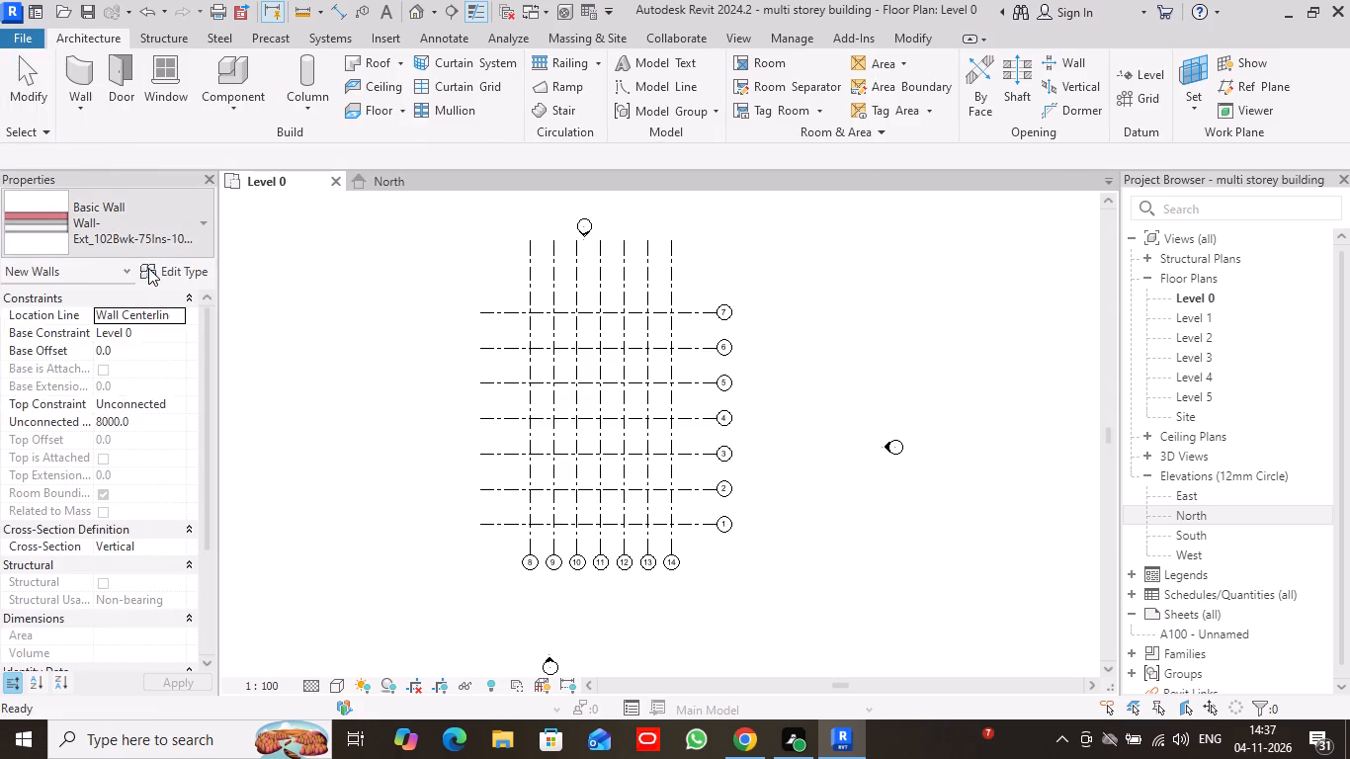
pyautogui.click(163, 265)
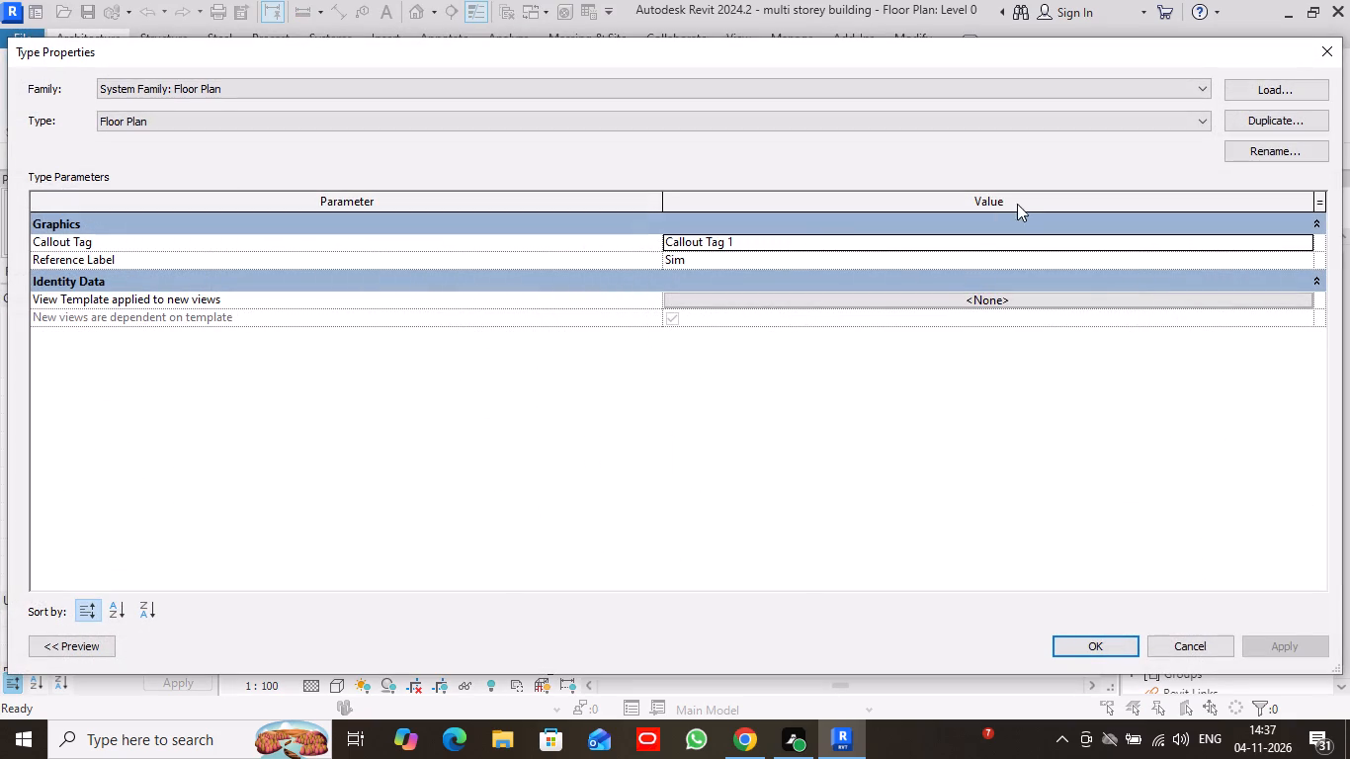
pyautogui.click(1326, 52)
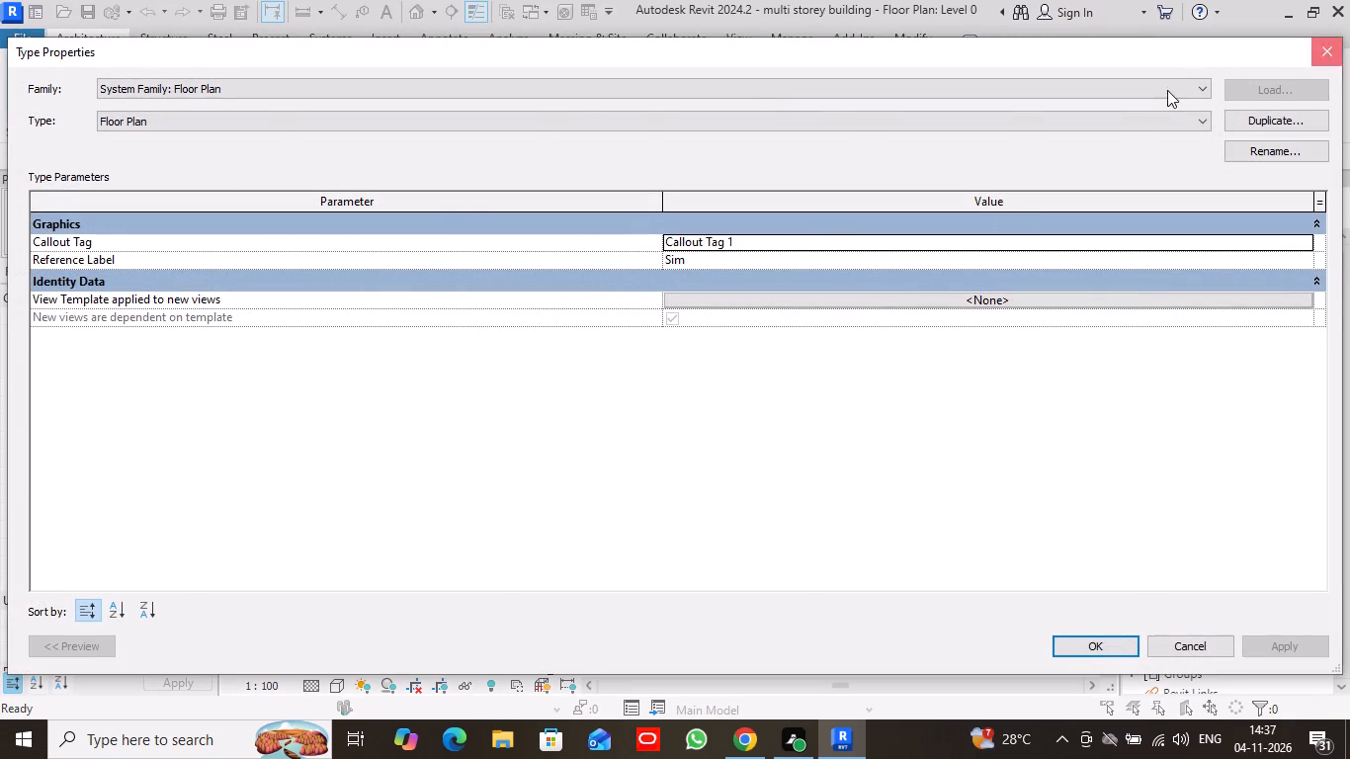
# Delete the fiberglass thermal, plaster finish and common brick finish layers from the structure of wall type Wall-Ext_102Bwk-75Ins-100LBlk-12P.
pyautogui.click(75, 59)
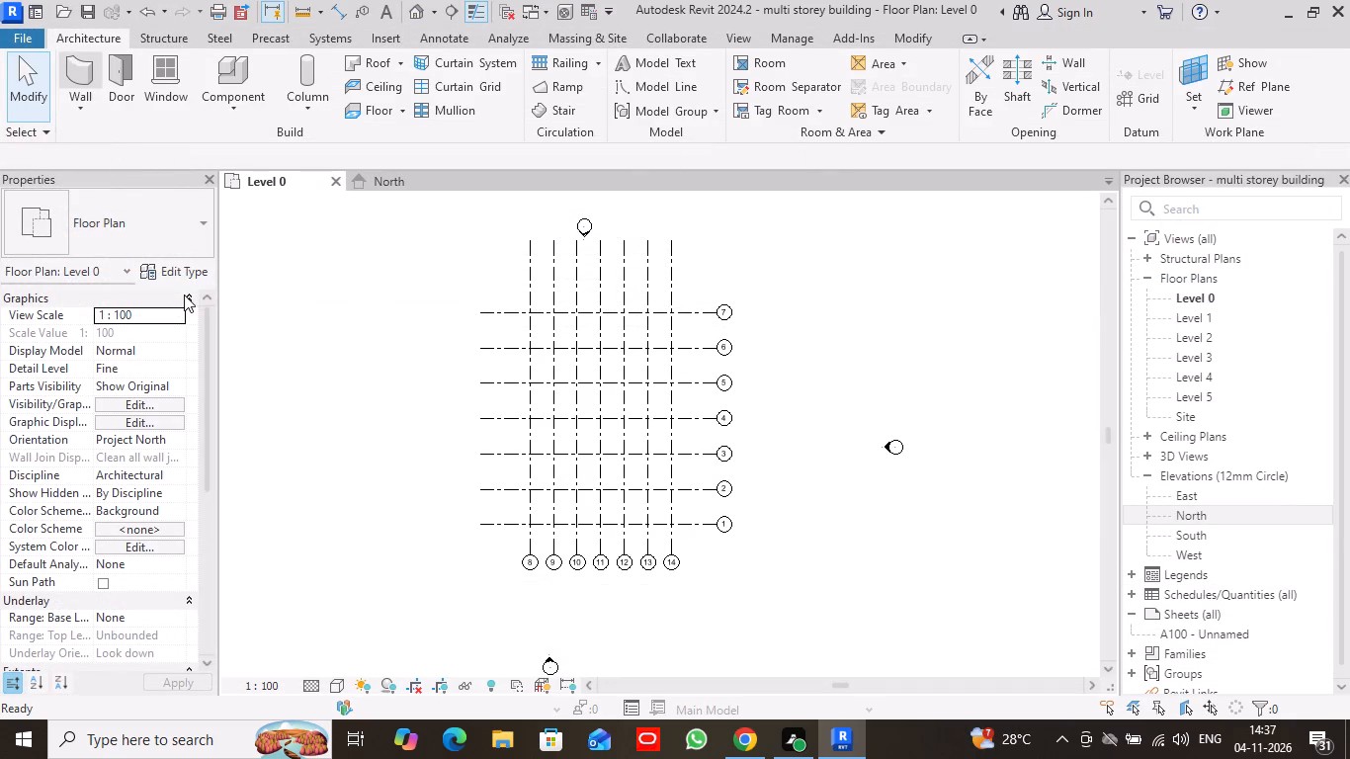
pyautogui.click(176, 271)
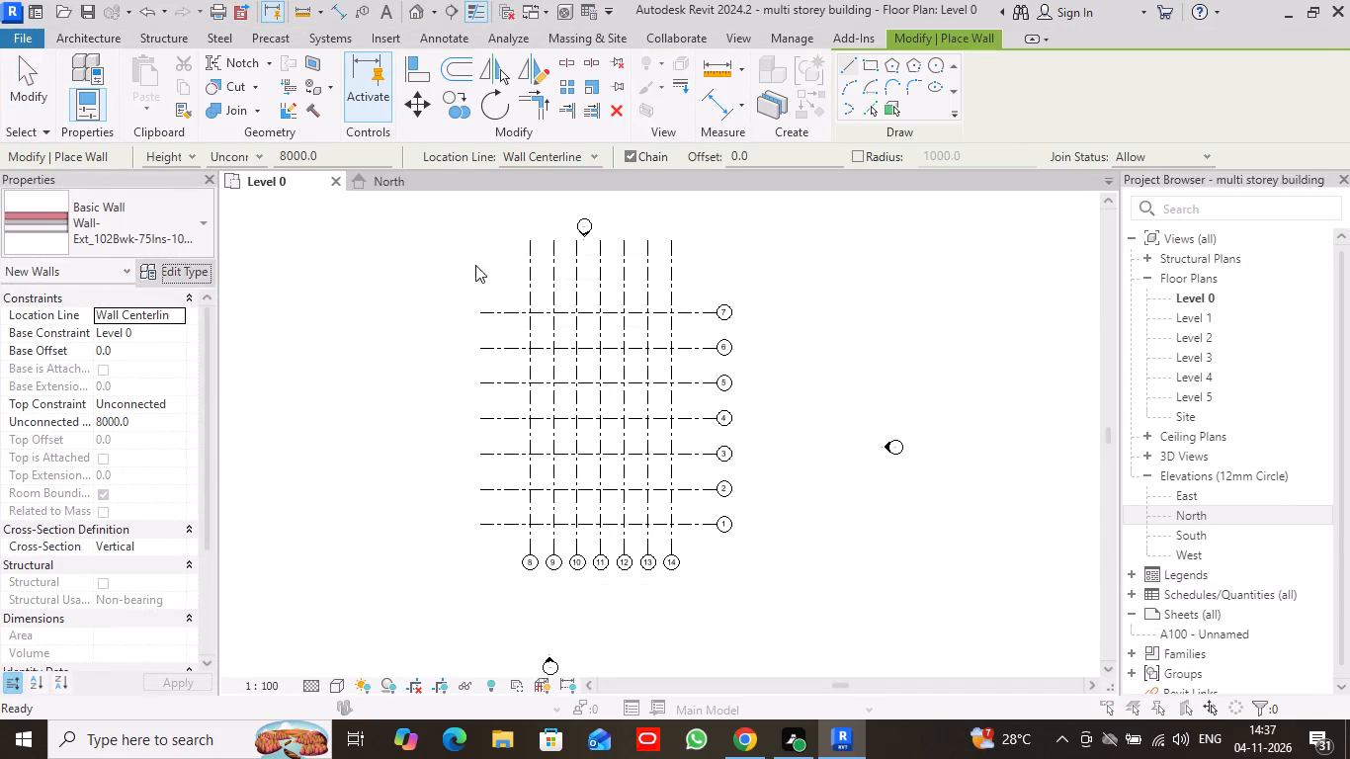
pyautogui.click(934, 245)
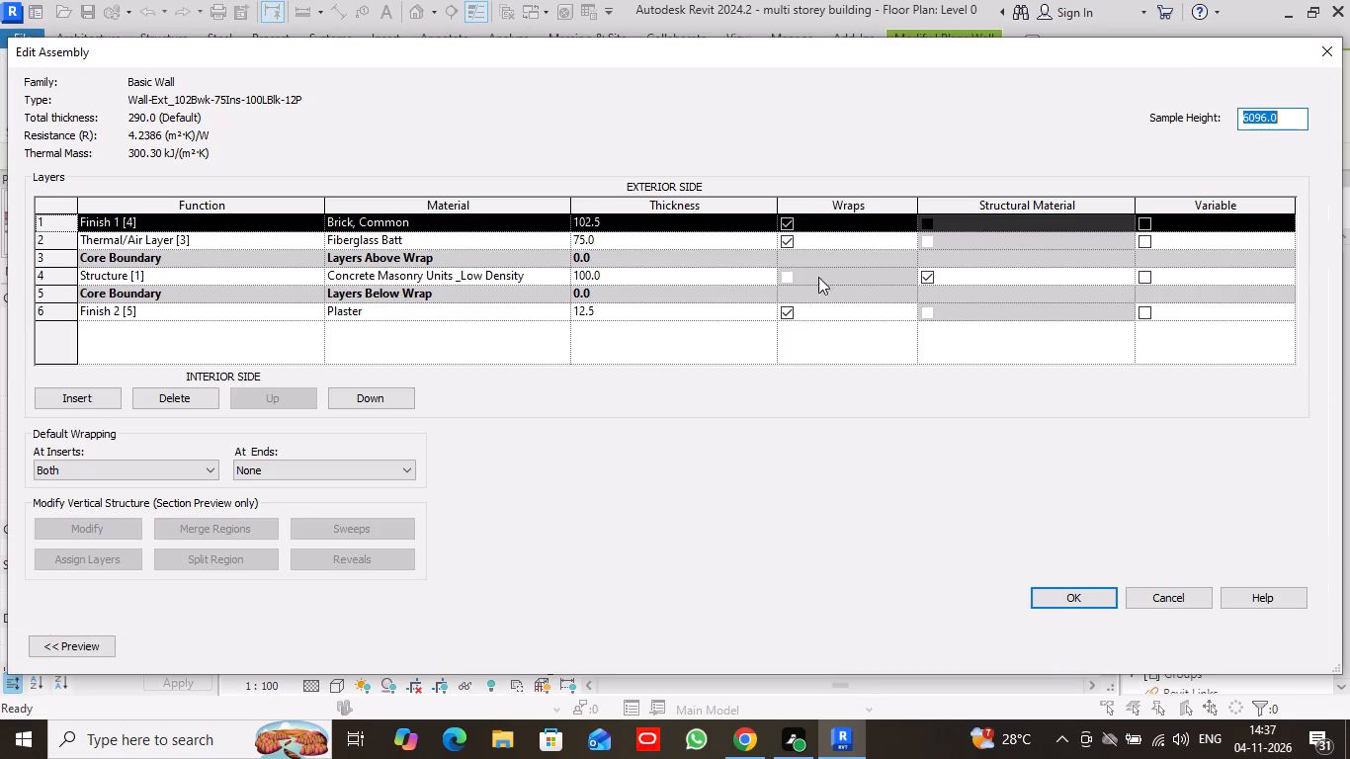
pyautogui.click(209, 243)
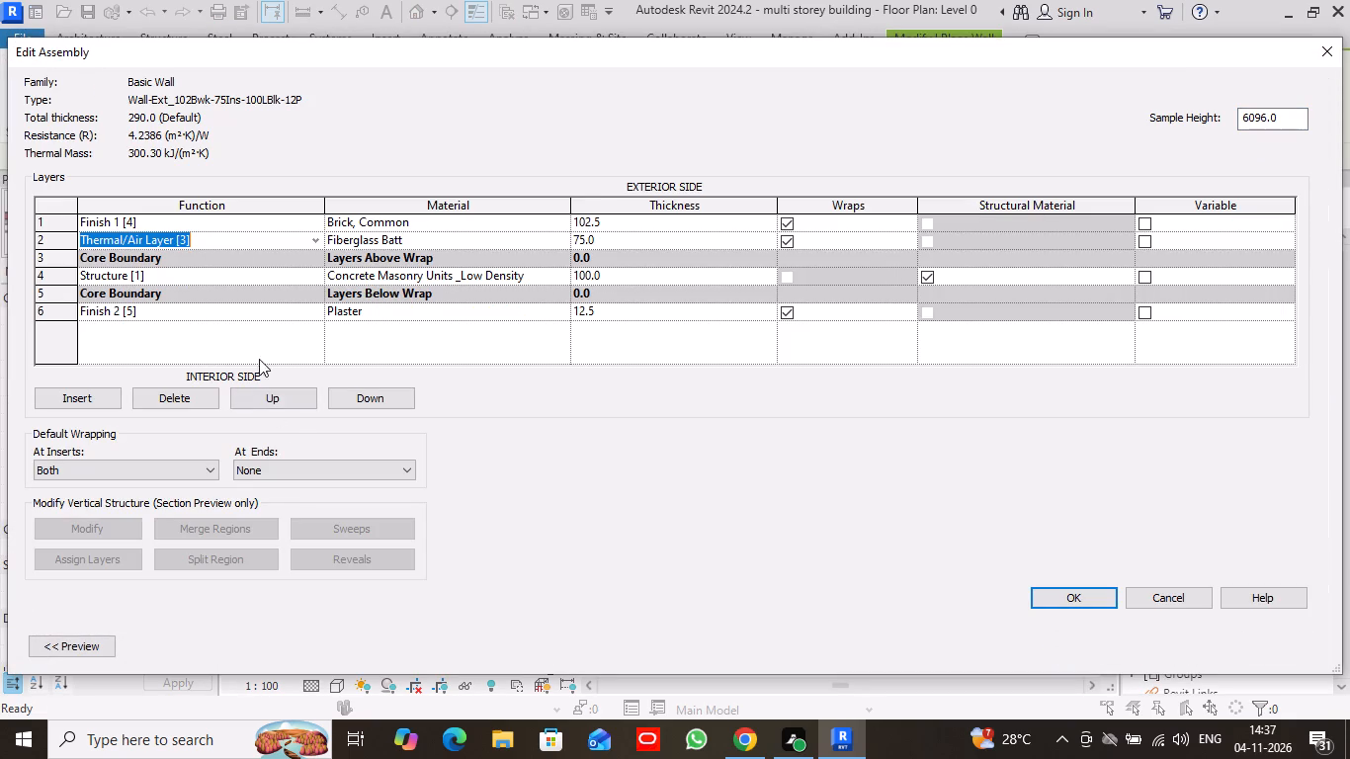
pyautogui.click(173, 392)
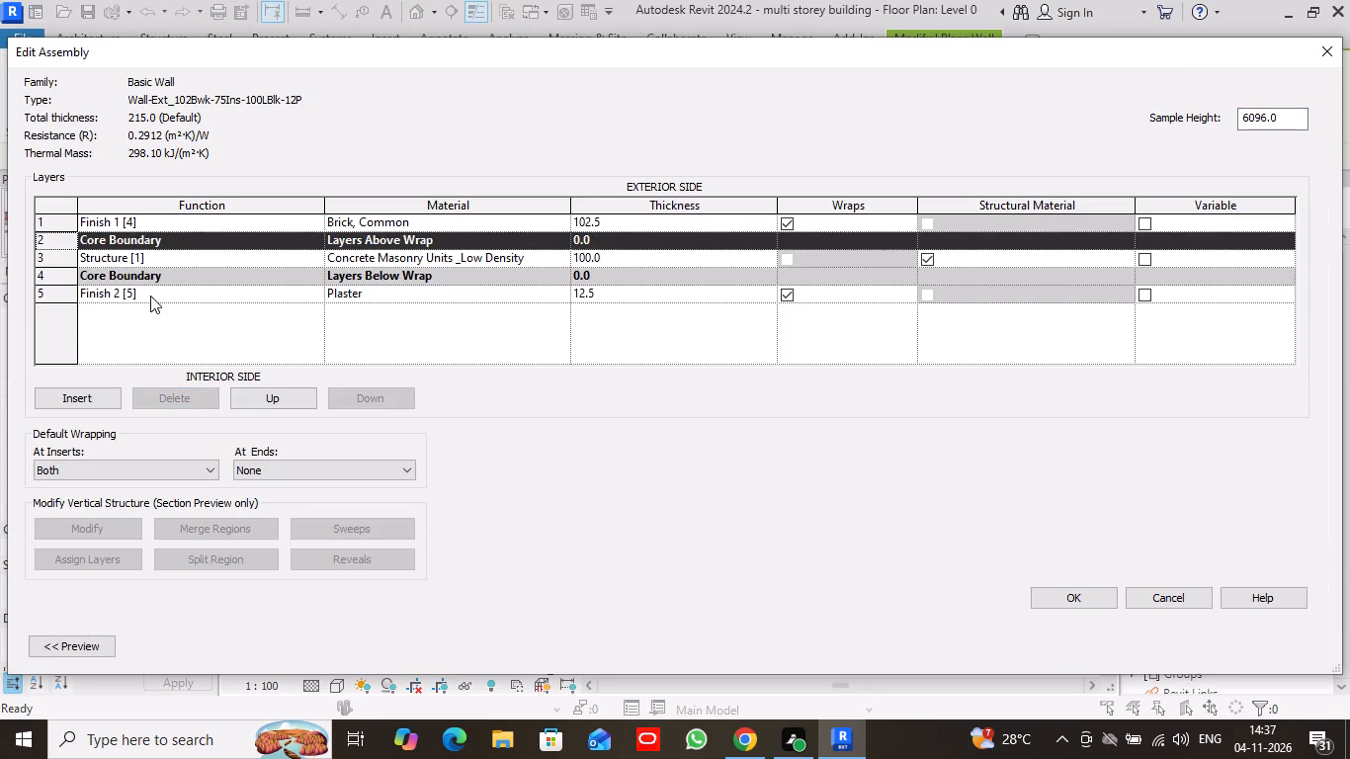
pyautogui.click(150, 295)
pyautogui.click(185, 396)
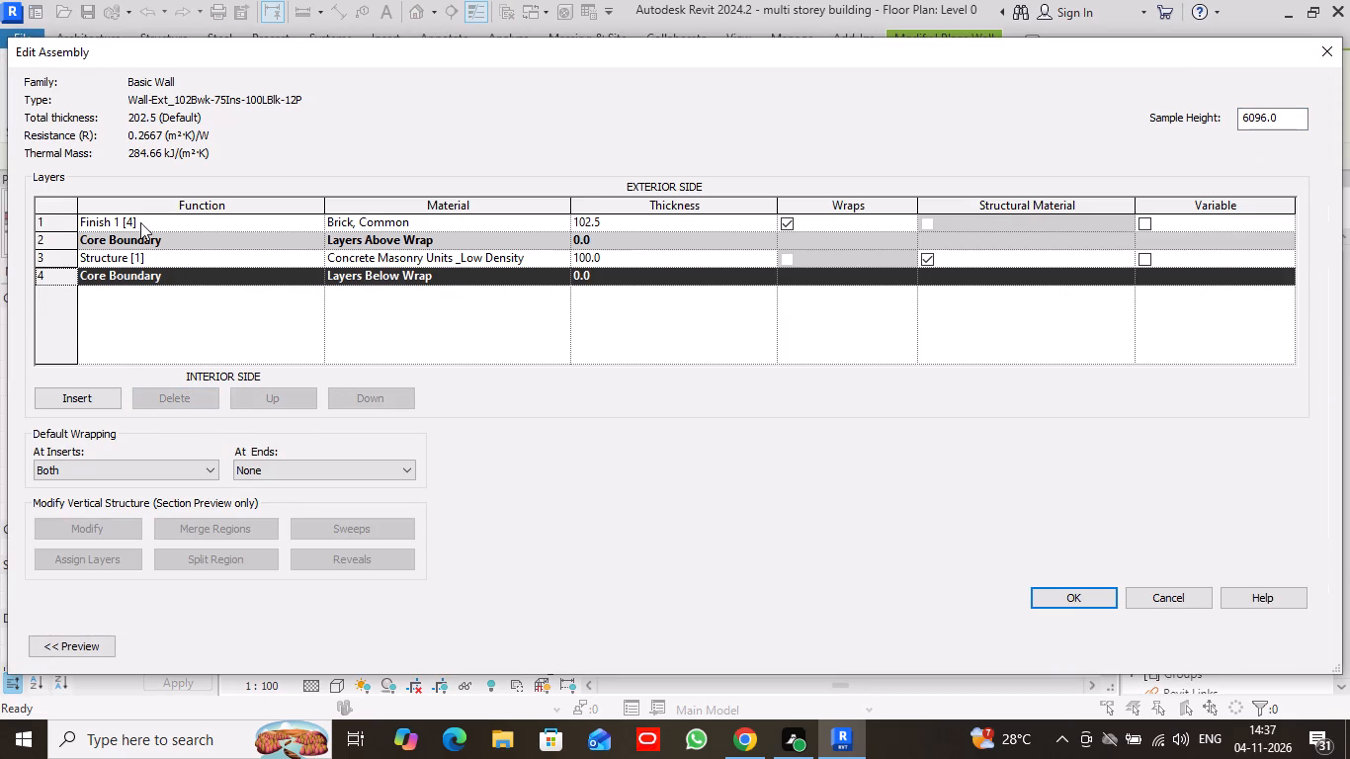
pyautogui.click(140, 222)
pyautogui.click(183, 394)
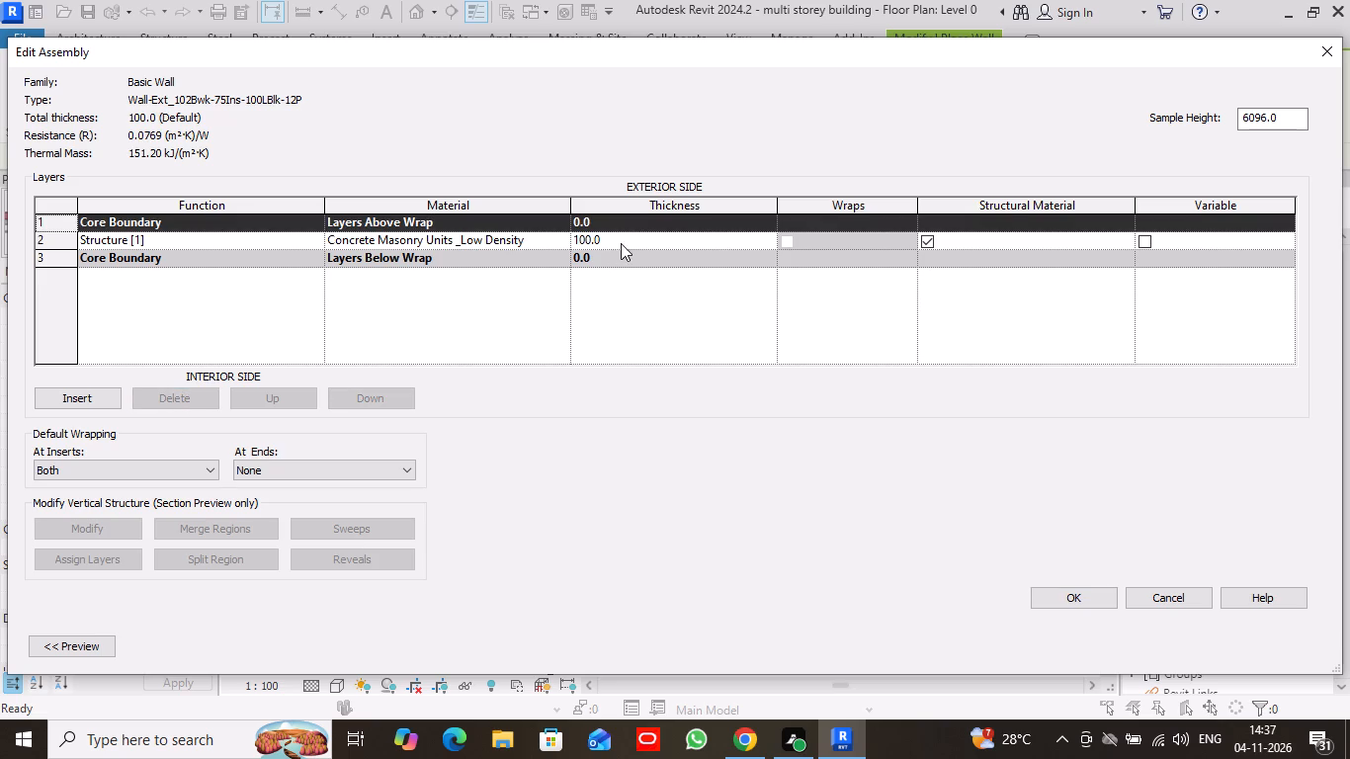
# Set the thickness of the remaining Structure [1] layer to 225 mm.
pyautogui.click(622, 241)
pyautogui.write('22')
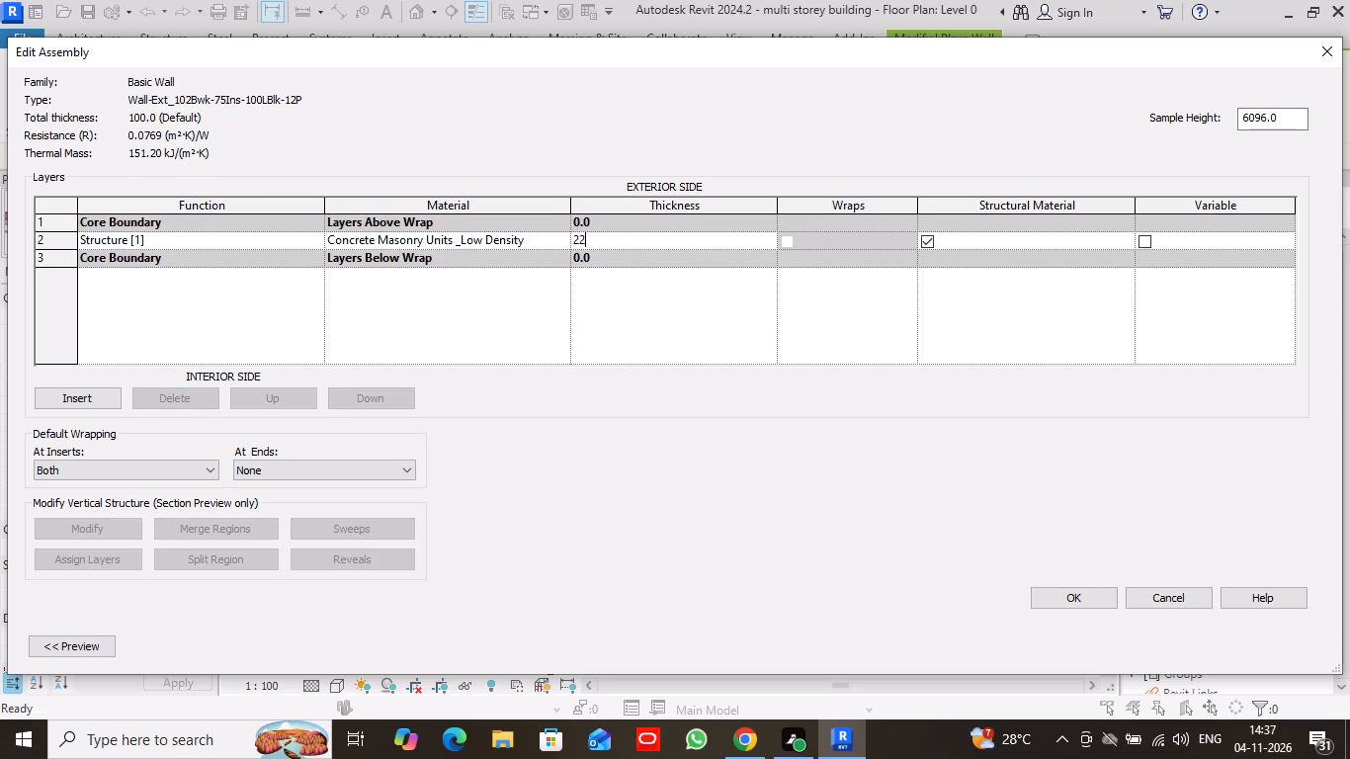
pyautogui.press('5')
pyautogui.press('Return')
# Choose Concrete, Precast as the material of the wall type's Structure [1] layer.
pyautogui.click(534, 235)
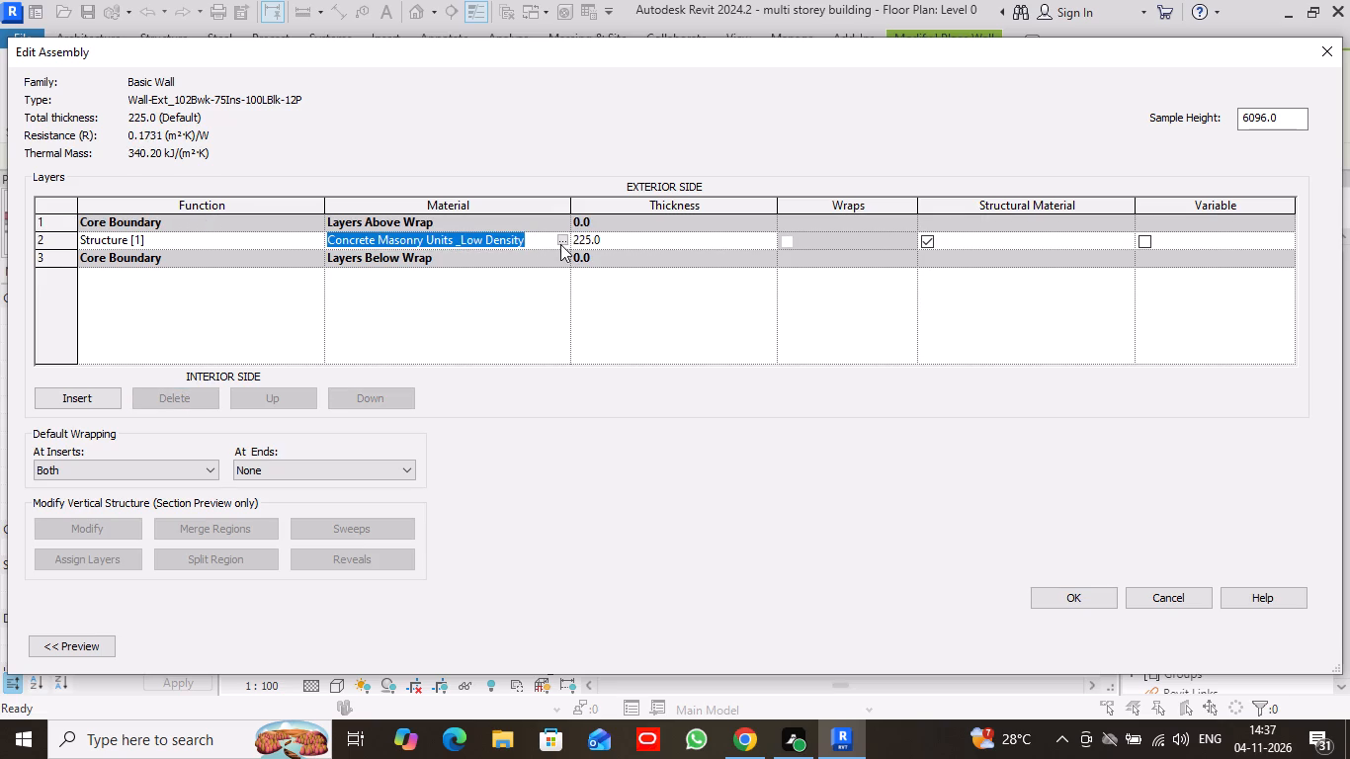
pyautogui.click(559, 239)
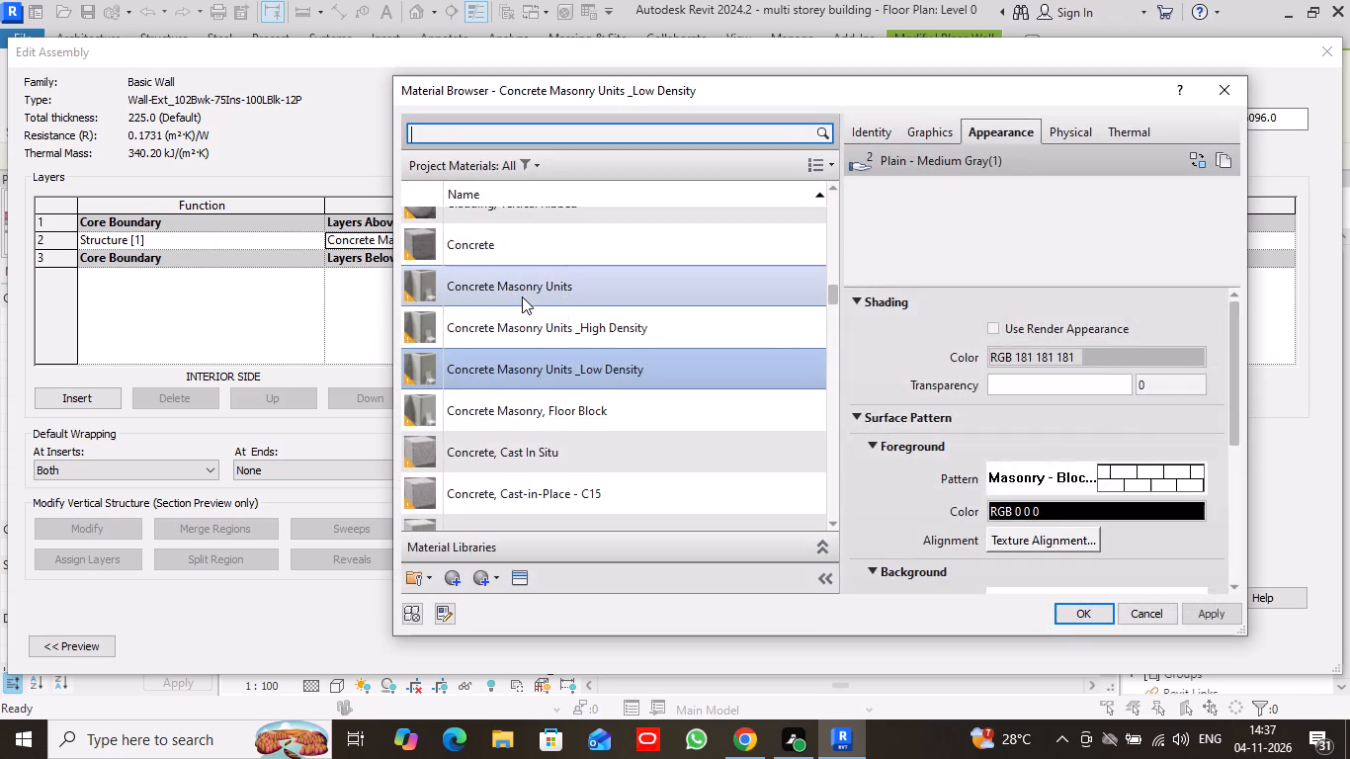
pyautogui.scroll(-4, 507, 316)
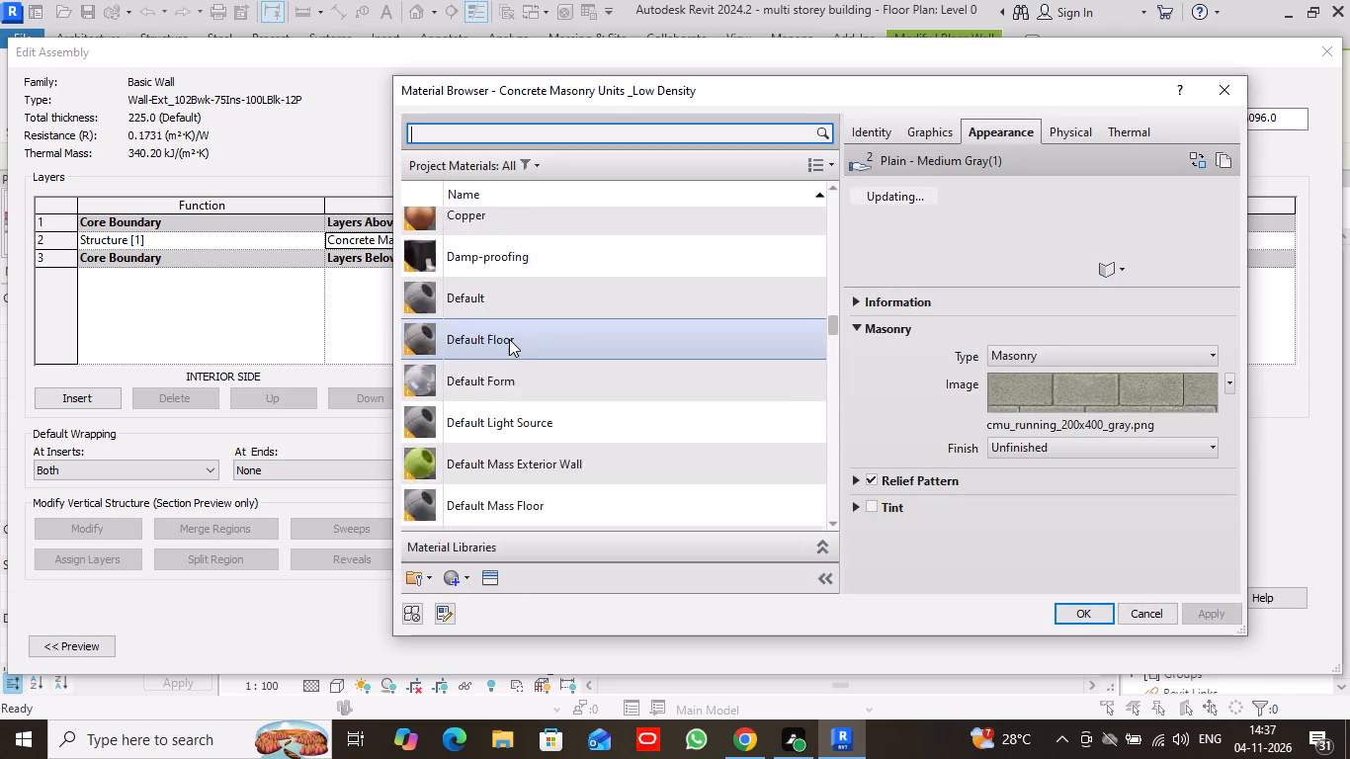
pyautogui.scroll(-8, 509, 339)
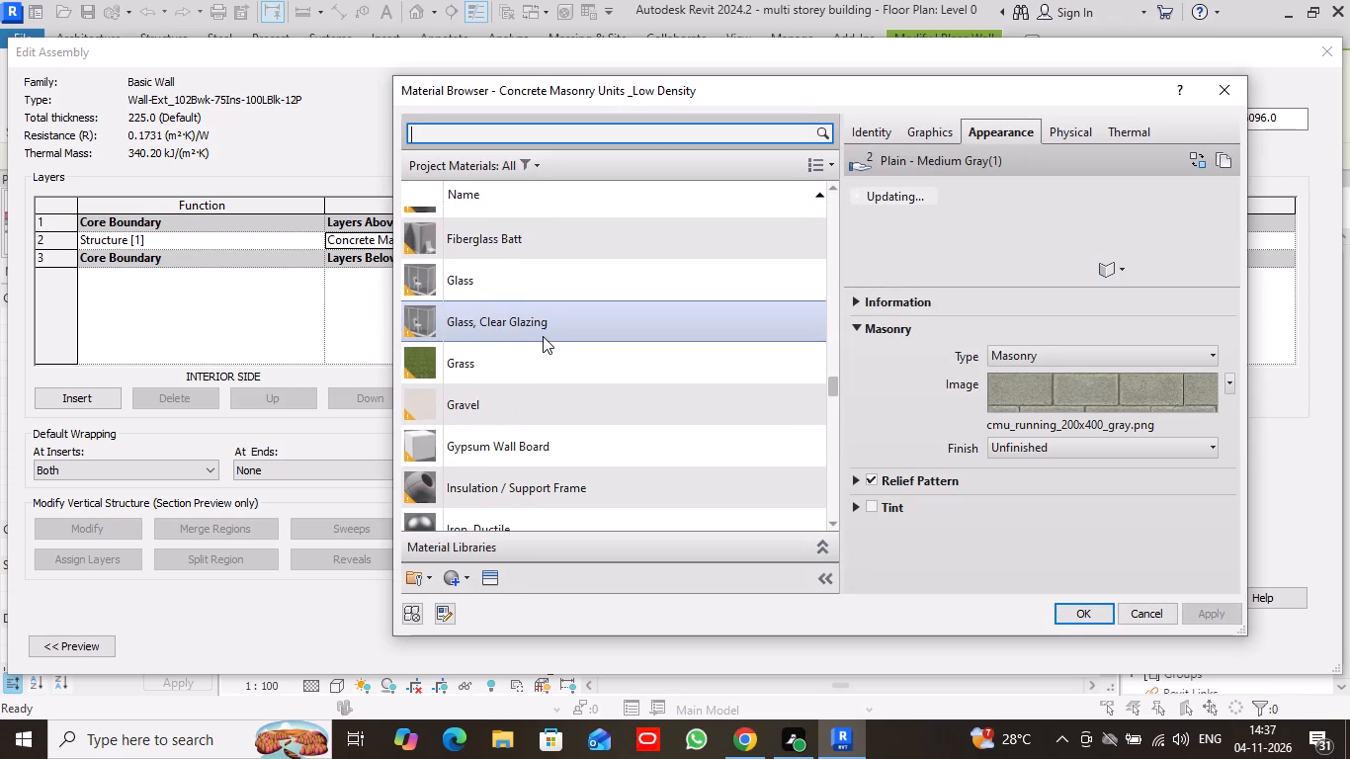
pyautogui.scroll(2, 543, 336)
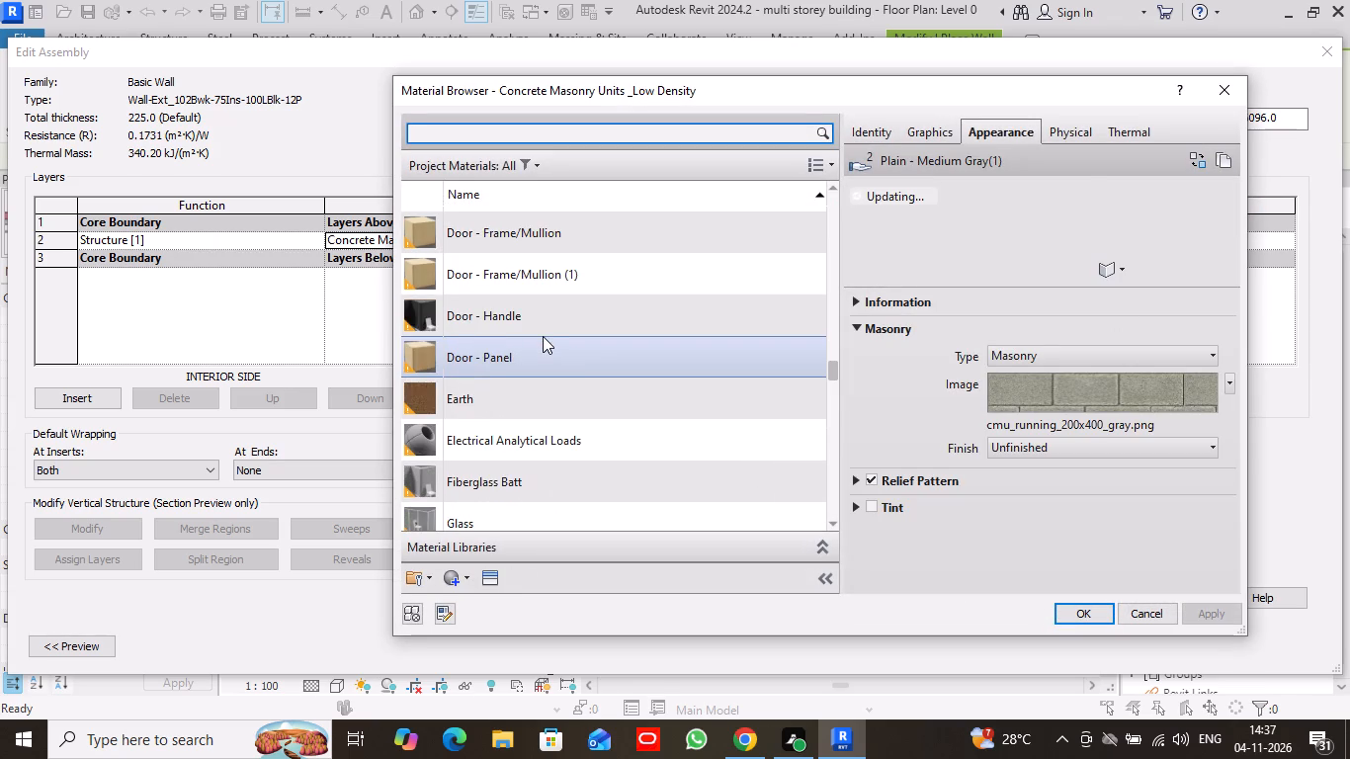
pyautogui.scroll(-3, 543, 336)
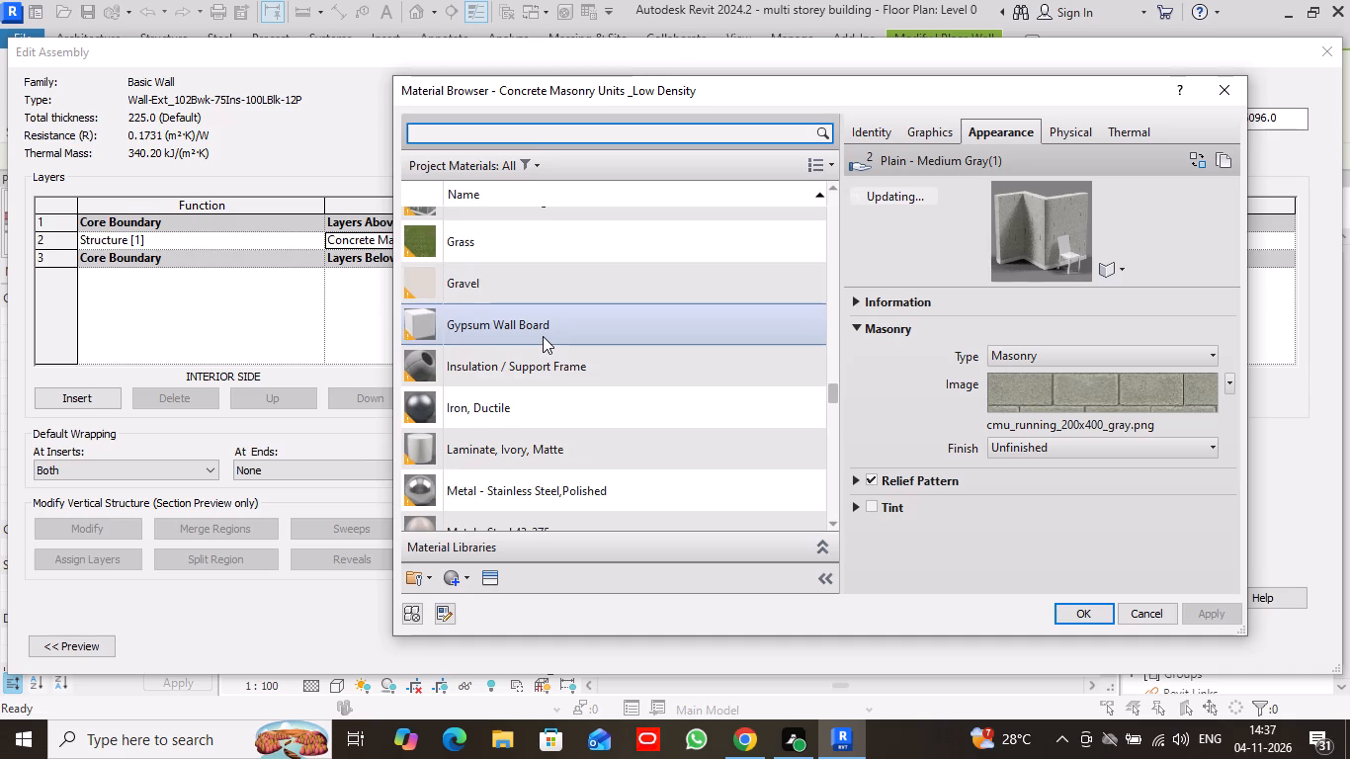
pyautogui.scroll(-1, 565, 314)
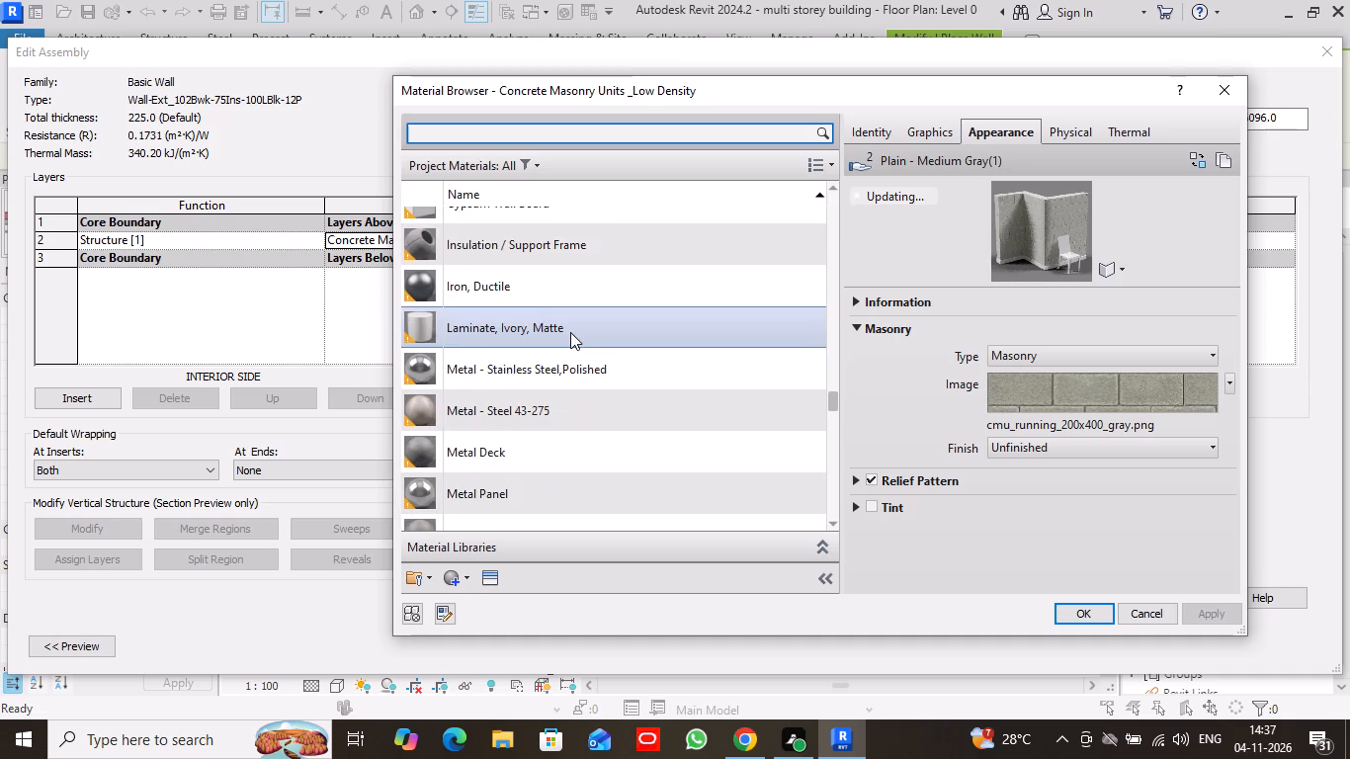
pyautogui.scroll(-3, 570, 333)
pyautogui.scroll(15, 571, 344)
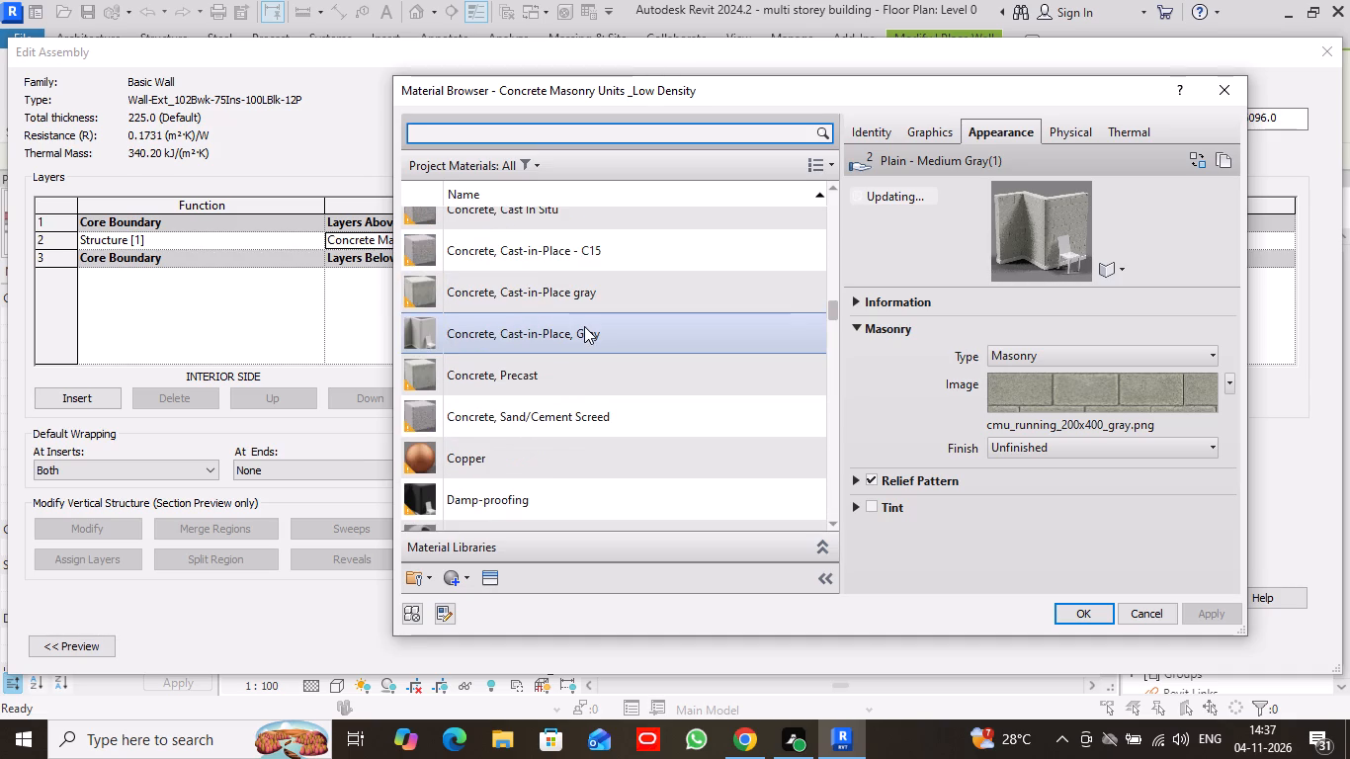
pyautogui.click(617, 375)
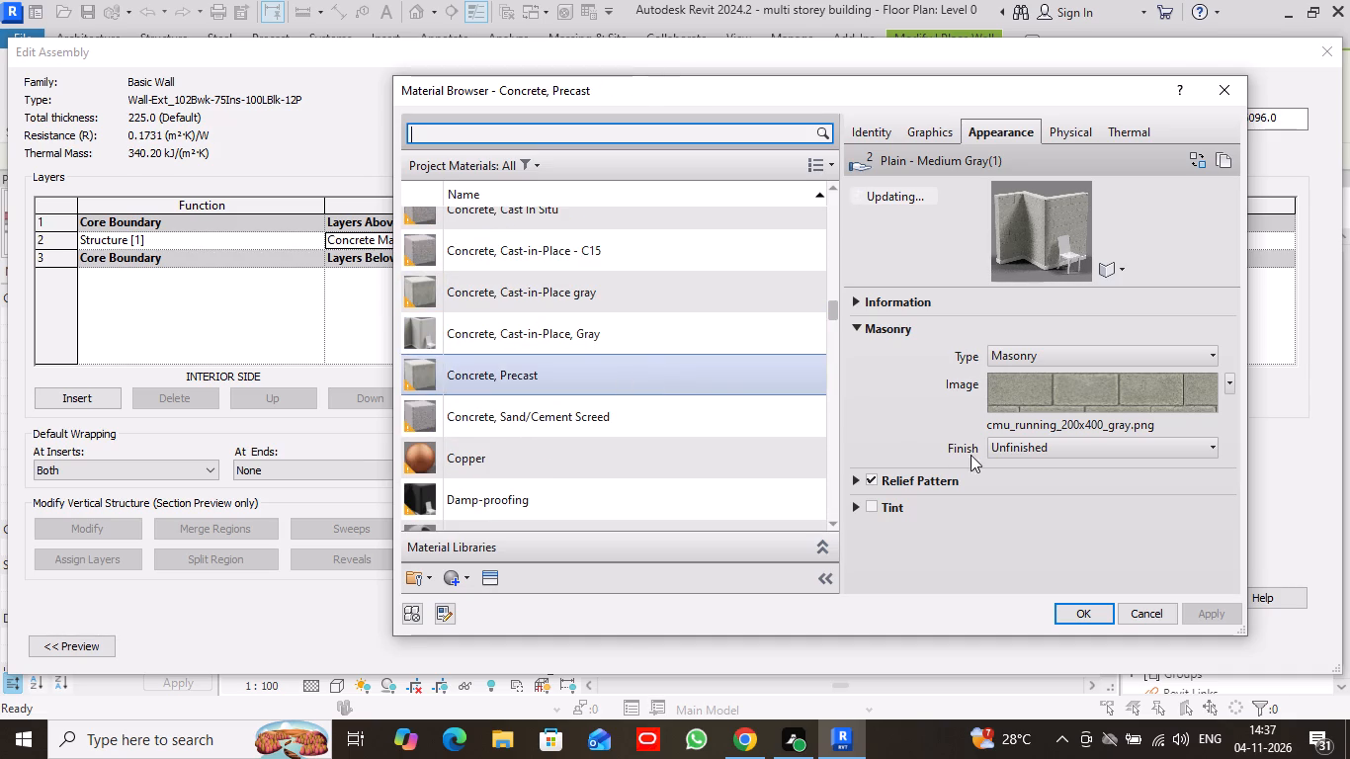
# Enable Use Render Appearance for the Concrete, Precast shading and accept the material, assembly and wall type changes.
pyautogui.click(934, 131)
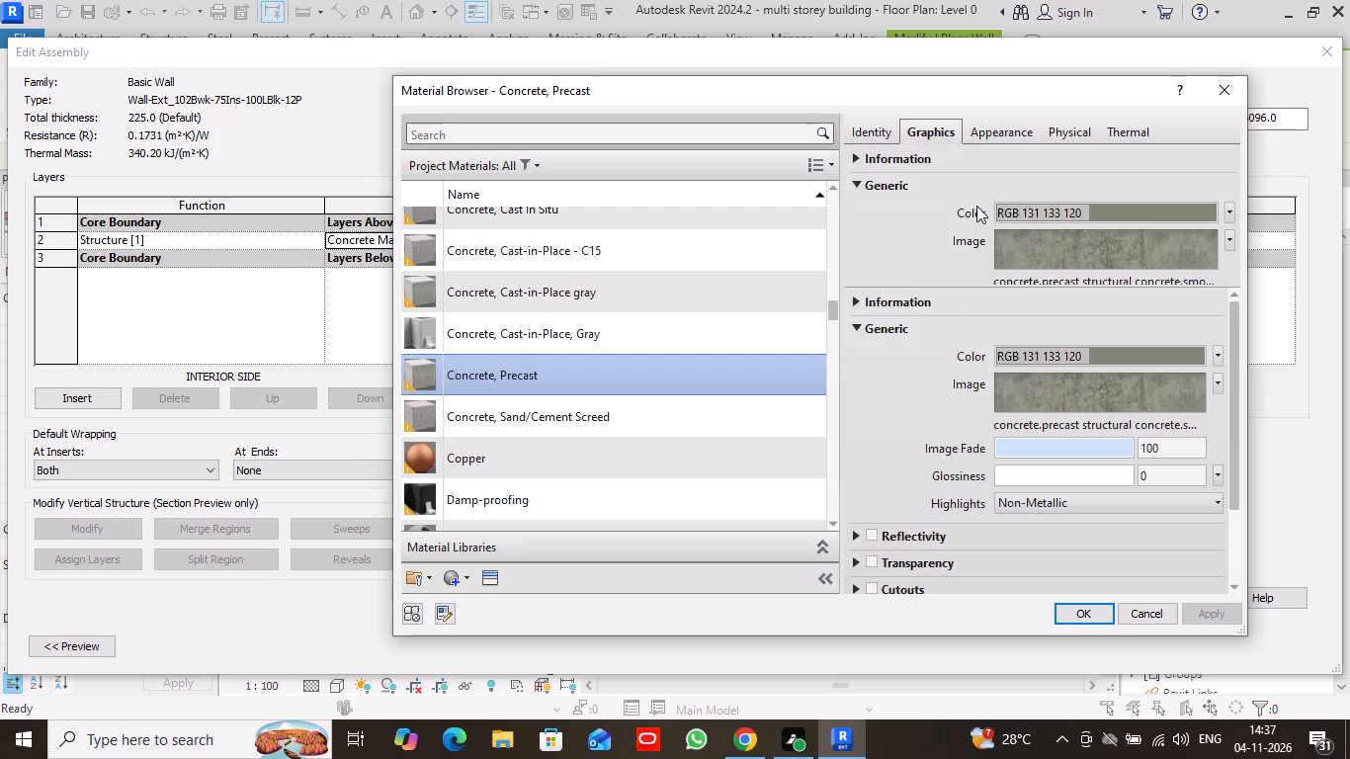
pyautogui.click(992, 181)
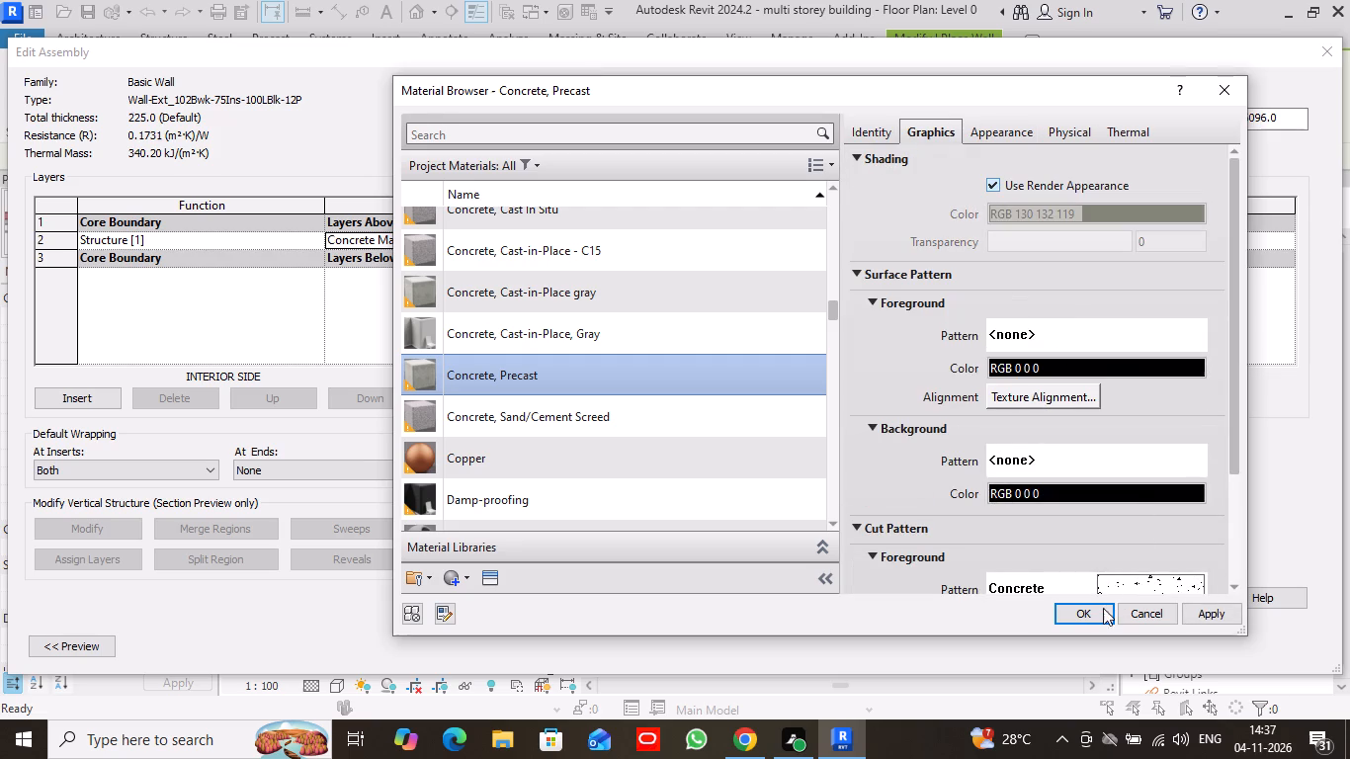
pyautogui.click(1097, 612)
pyautogui.click(1065, 599)
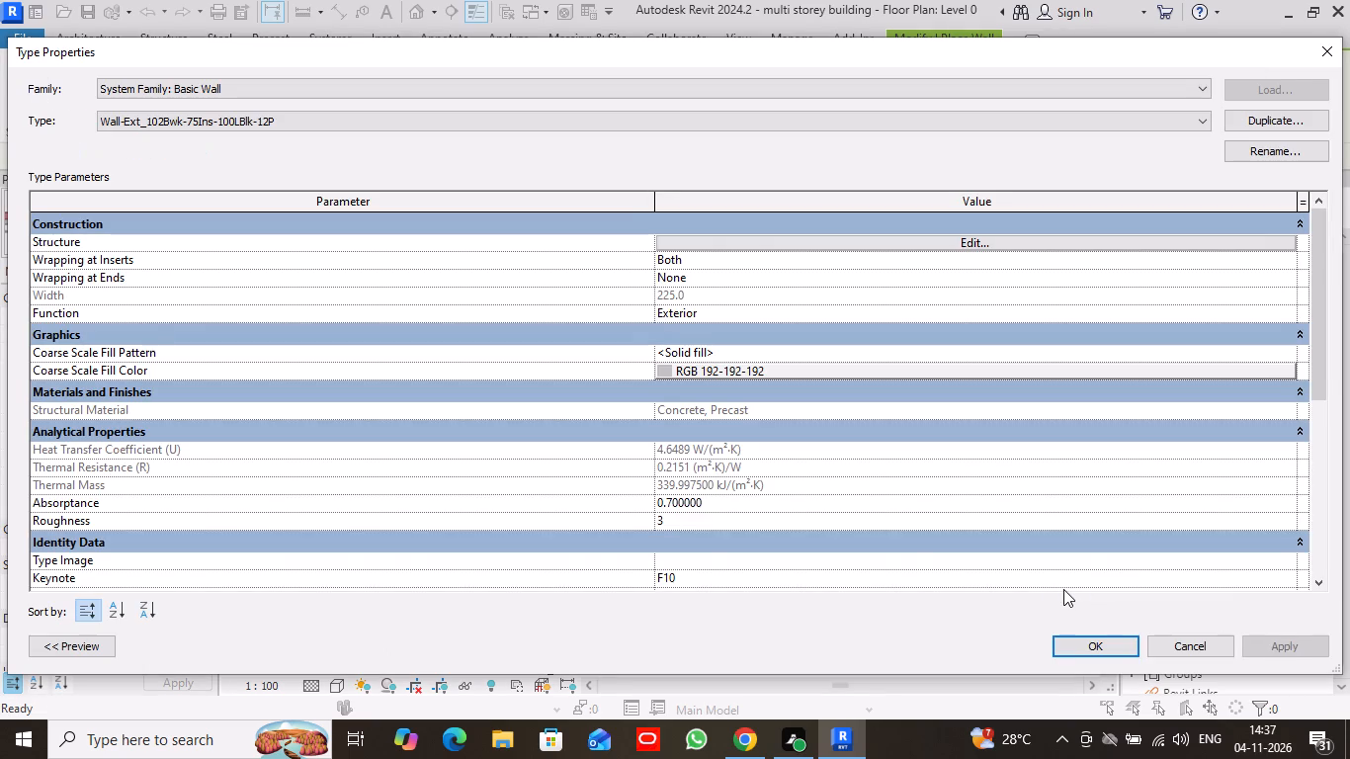
pyautogui.click(1096, 641)
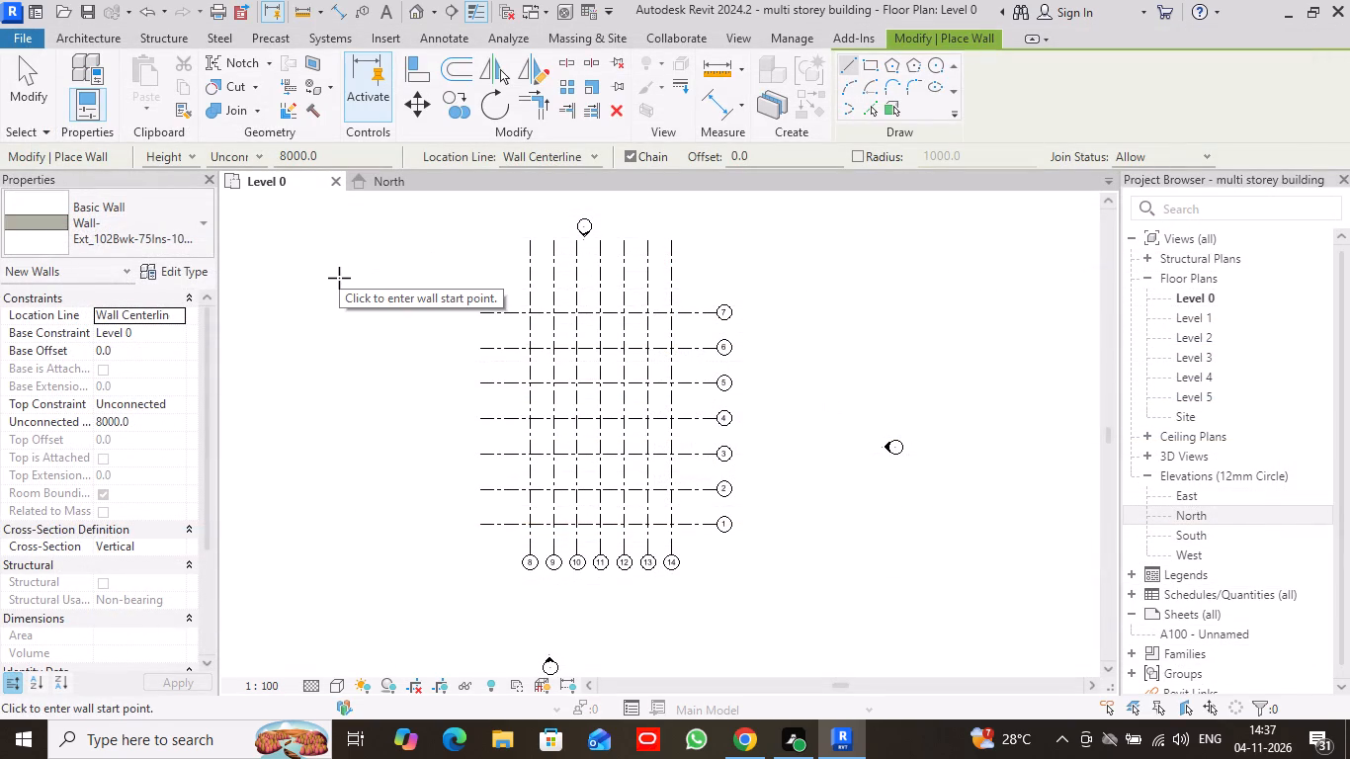
# Look through the list of available basic wall types for the new wall.
pyautogui.click(199, 221)
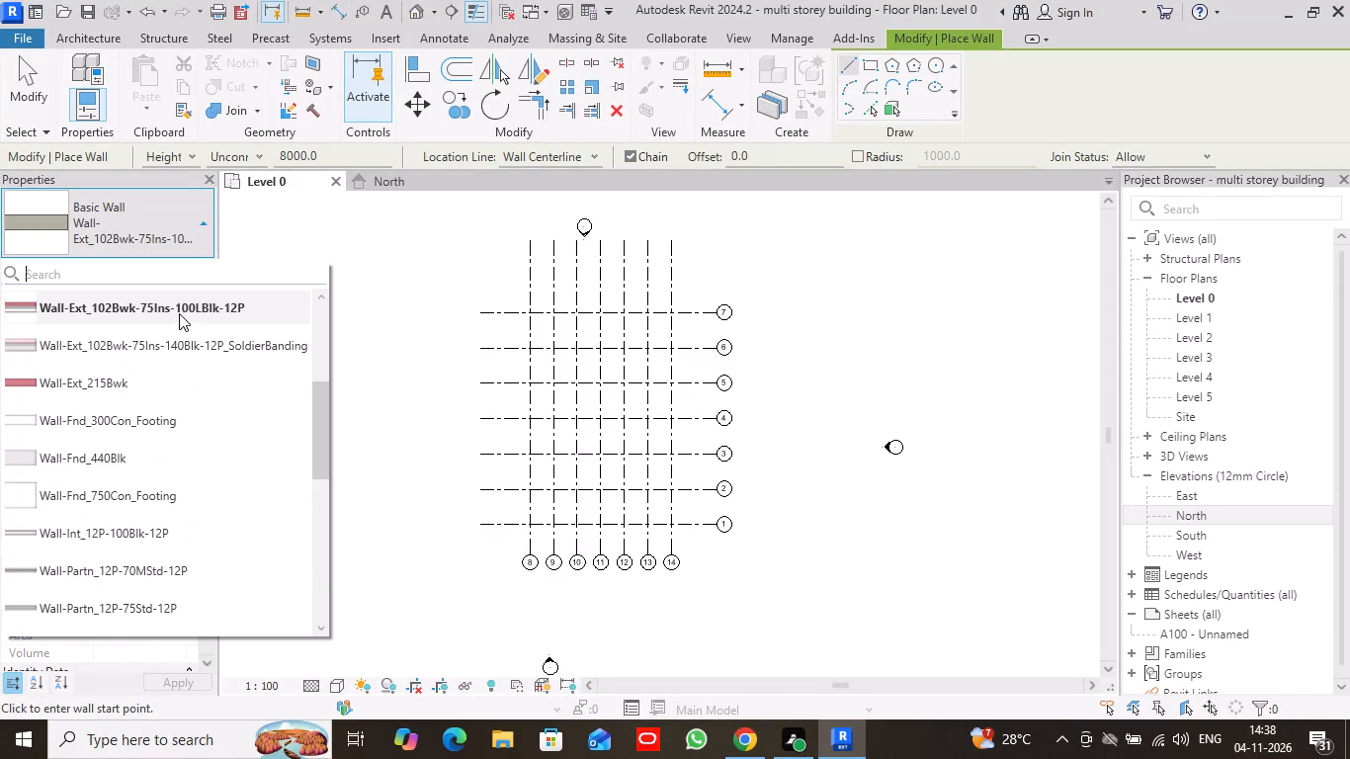
pyautogui.scroll(17, 172, 326)
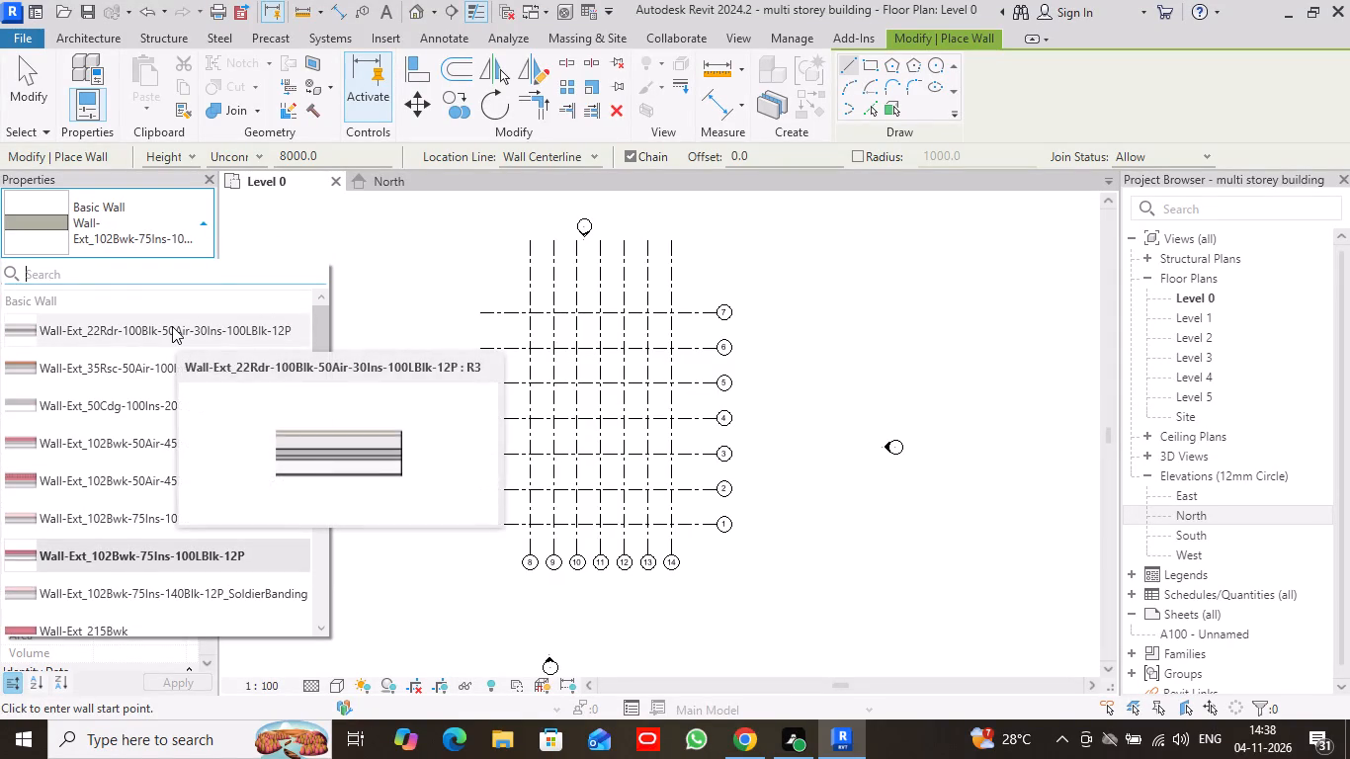
pyautogui.scroll(-9, 172, 326)
pyautogui.scroll(5, 172, 326)
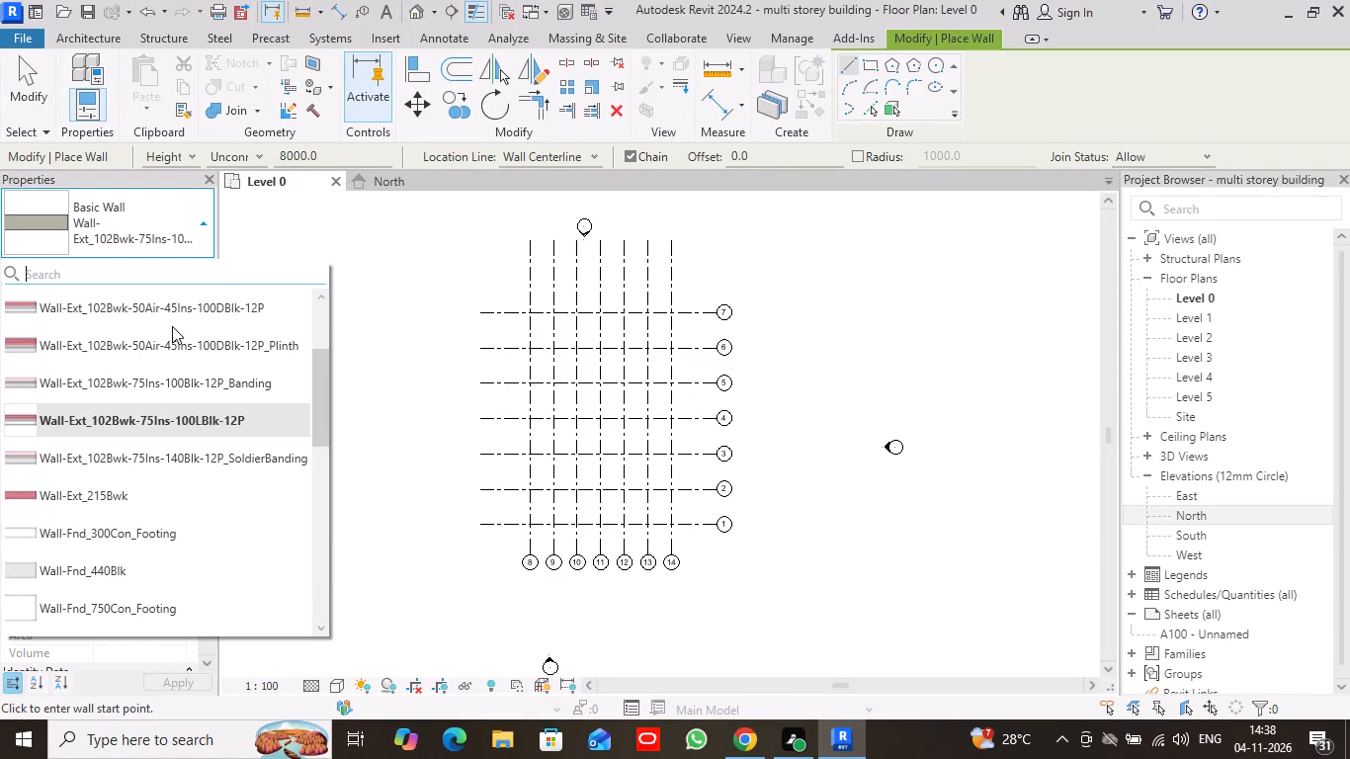
pyautogui.scroll(-6, 172, 326)
pyautogui.scroll(4, 172, 326)
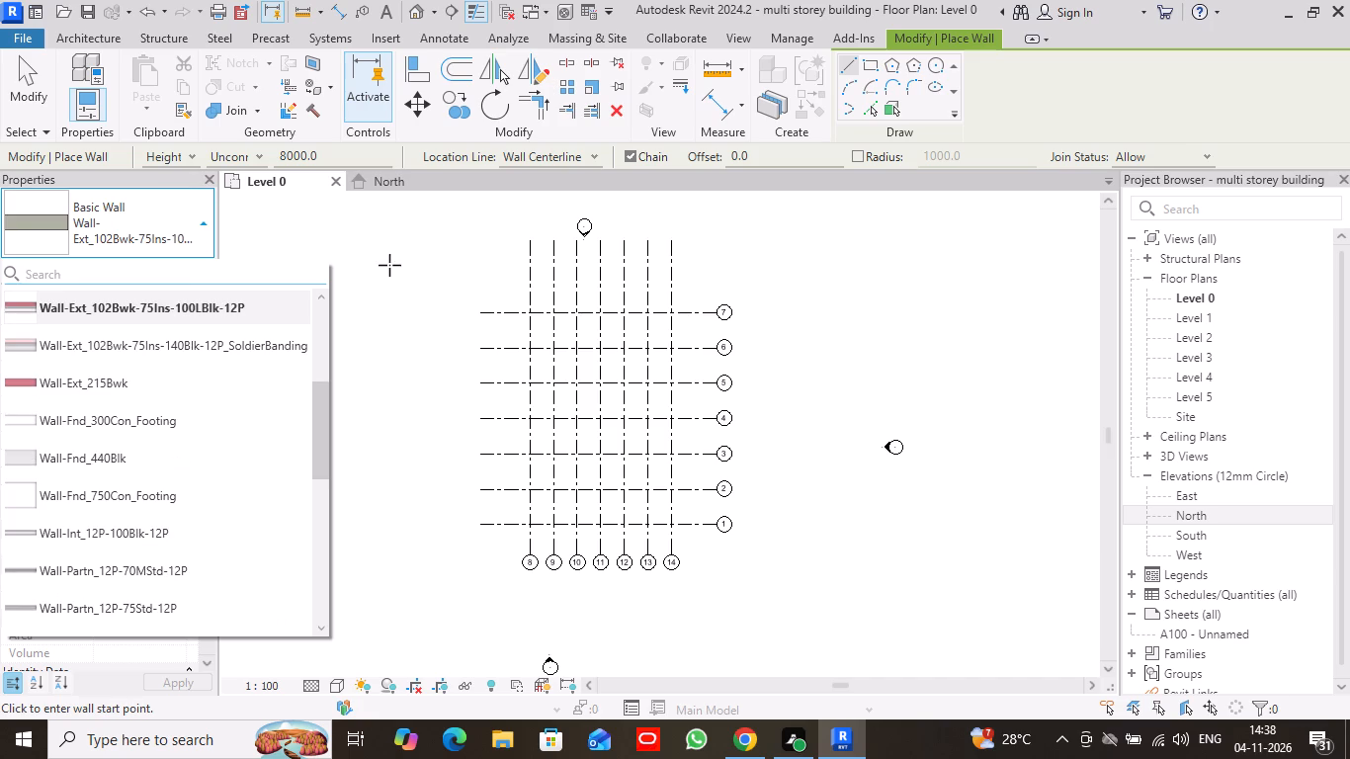
pyautogui.click(197, 222)
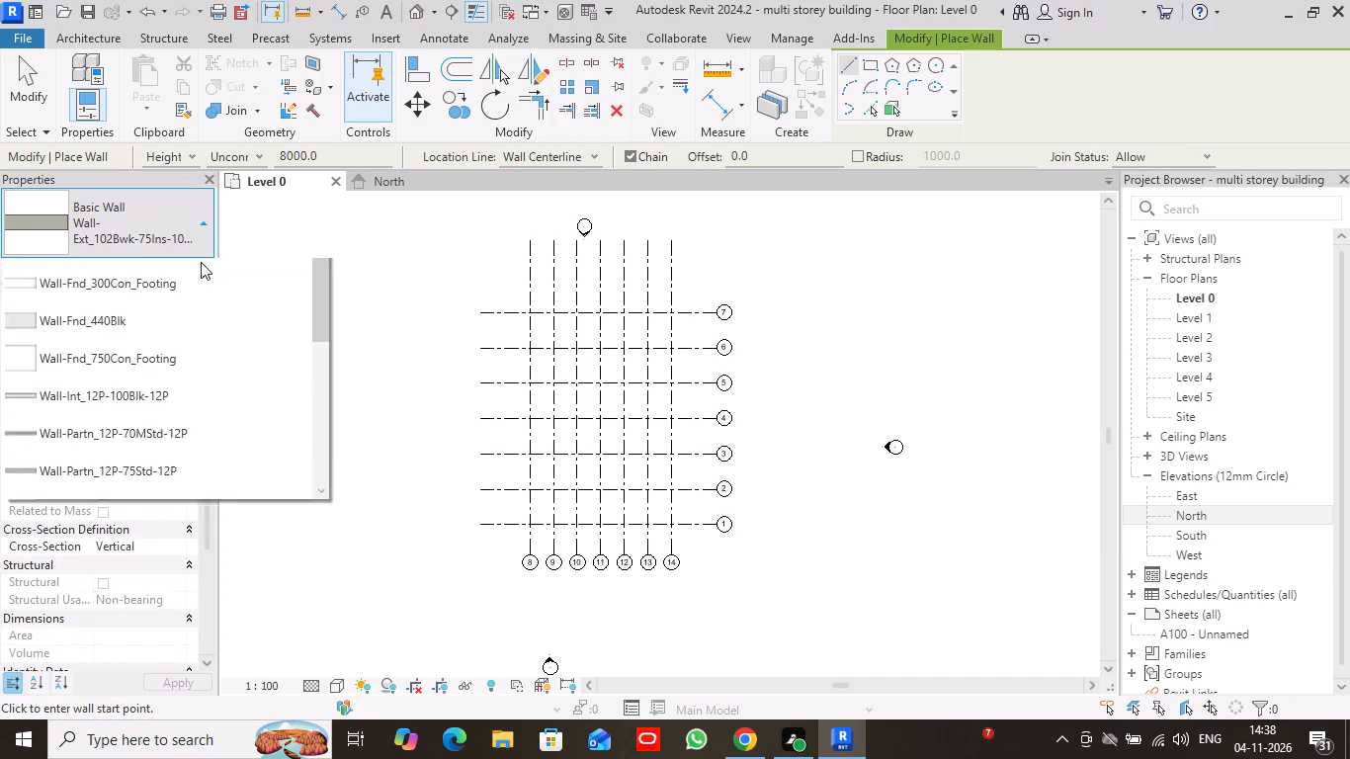
pyautogui.click(183, 208)
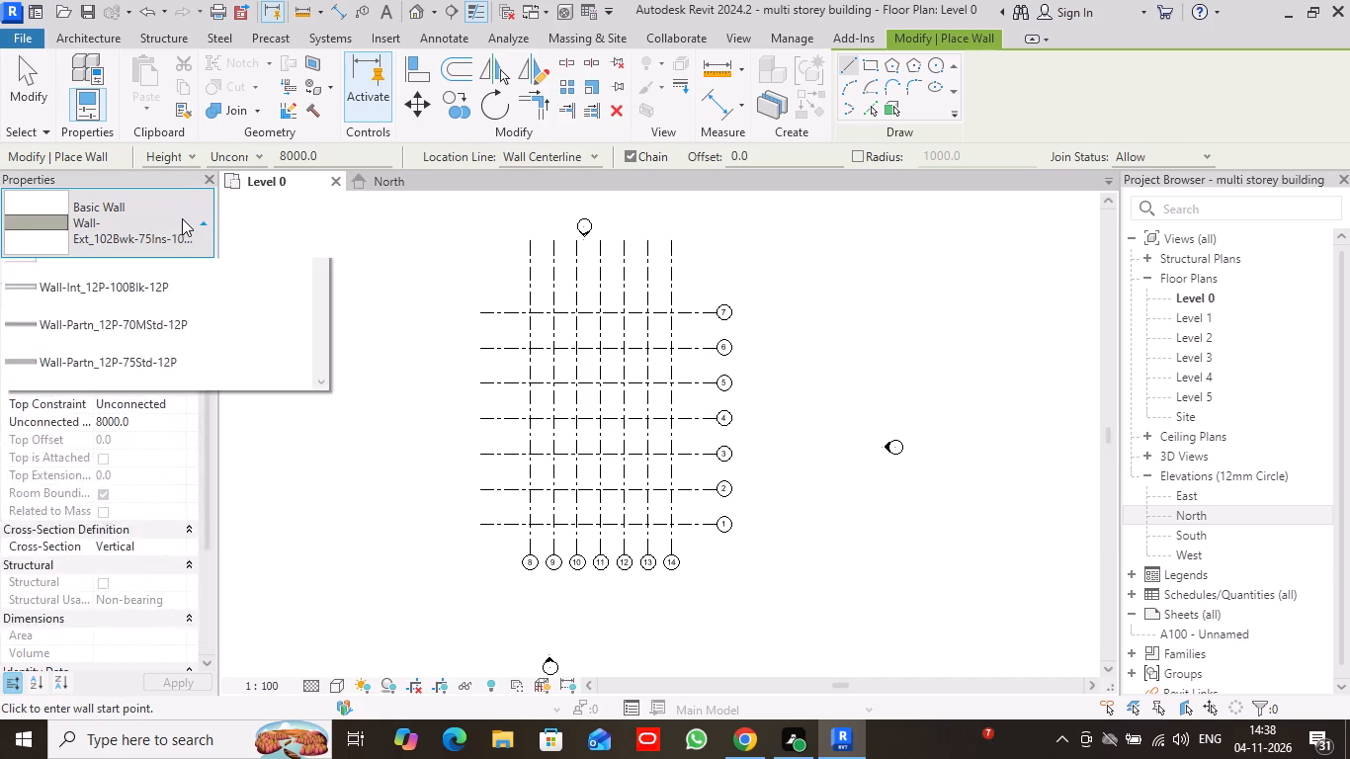
pyautogui.click(19, 79)
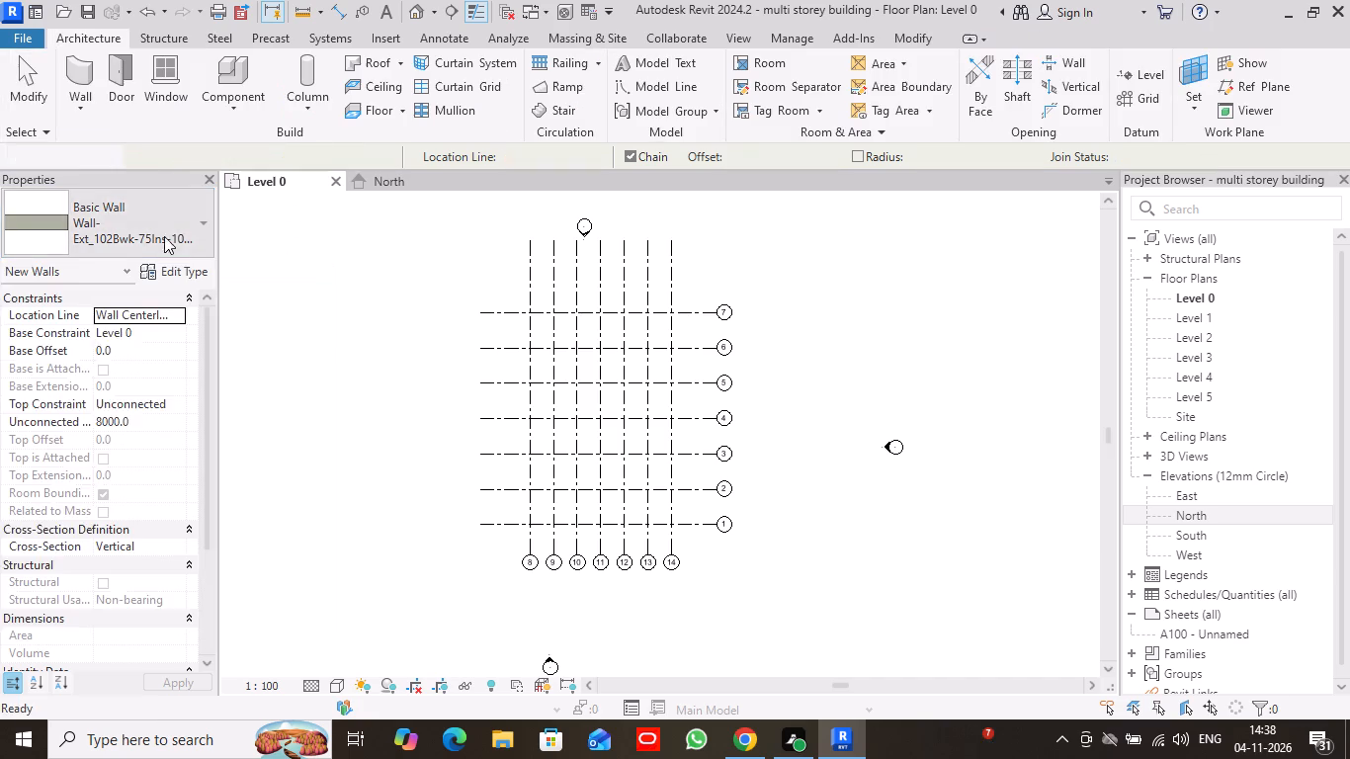
# Review the layer assembly of wall type Wall-Ext_102Bwk-75Ins-100LBlk-12P.
pyautogui.click(81, 80)
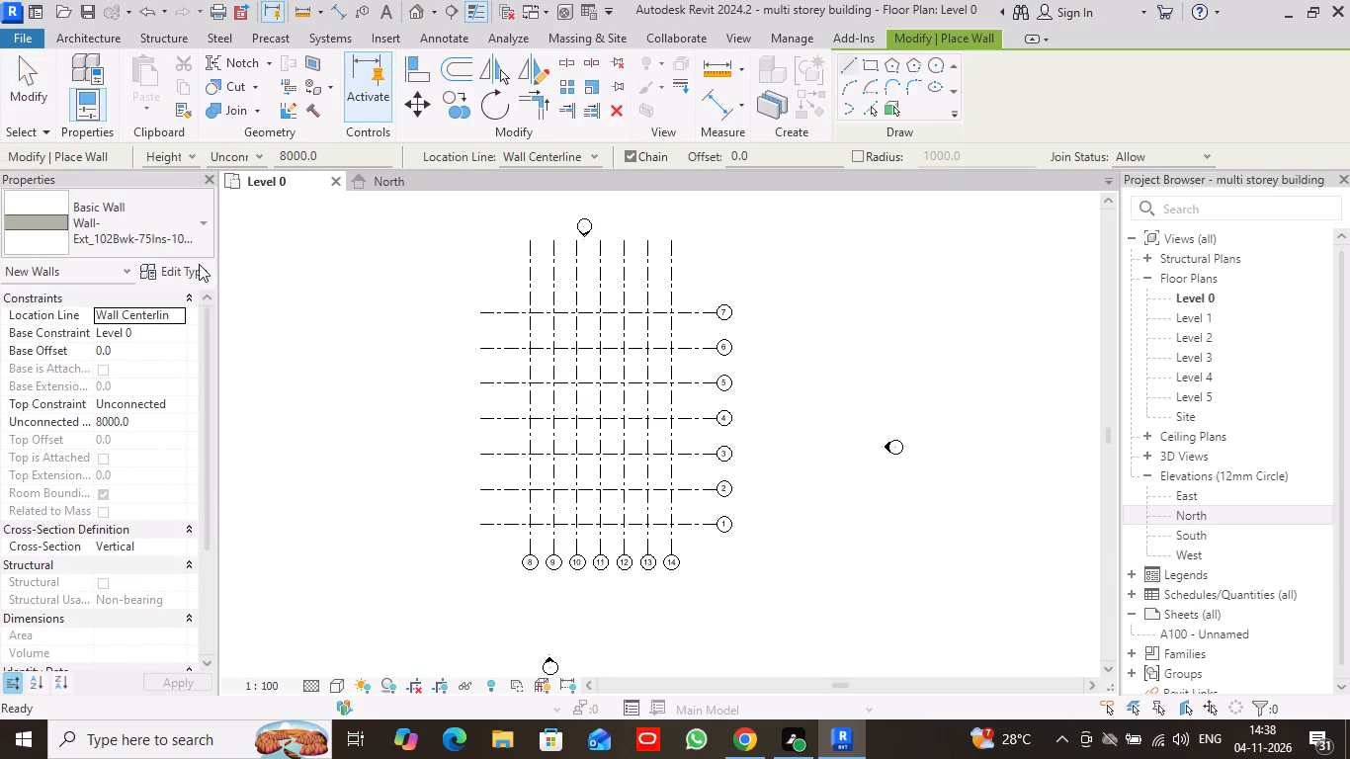
pyautogui.click(173, 275)
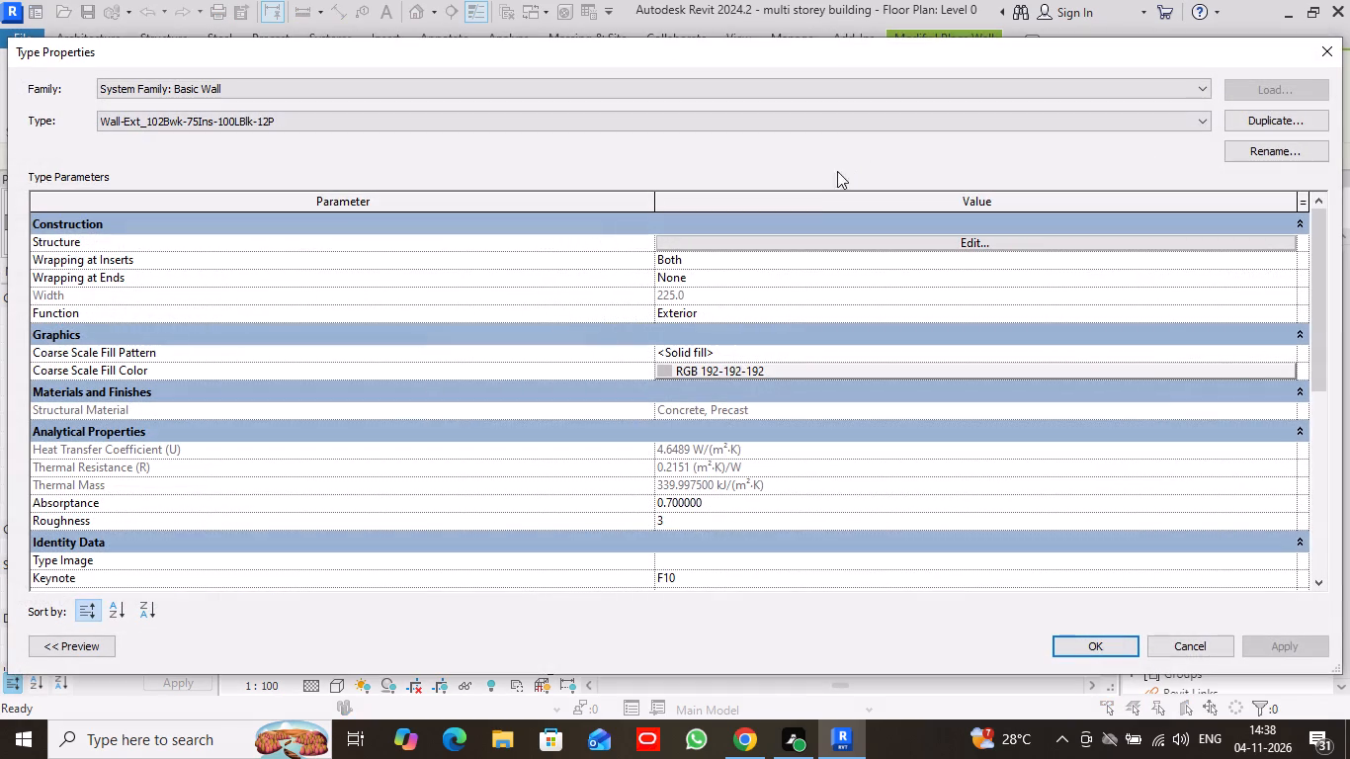
pyautogui.click(1030, 244)
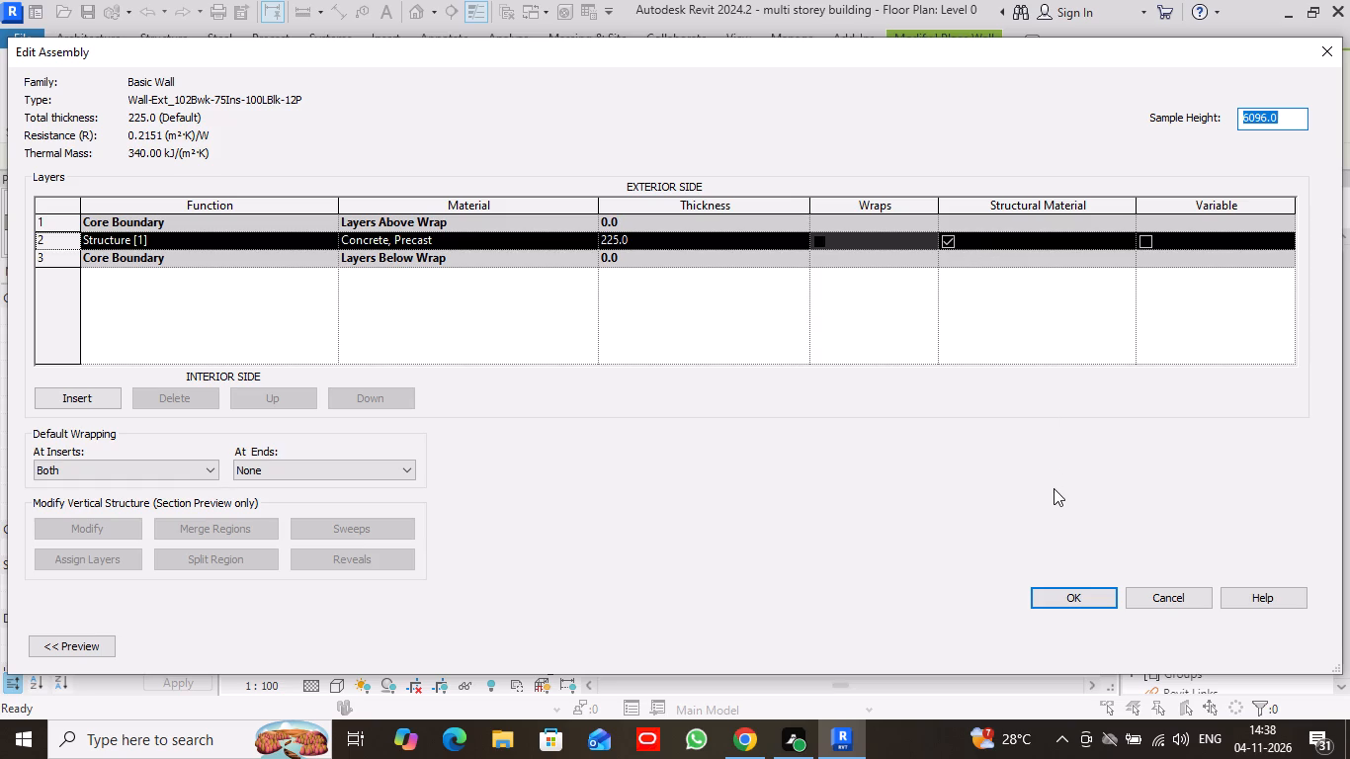
pyautogui.click(1085, 591)
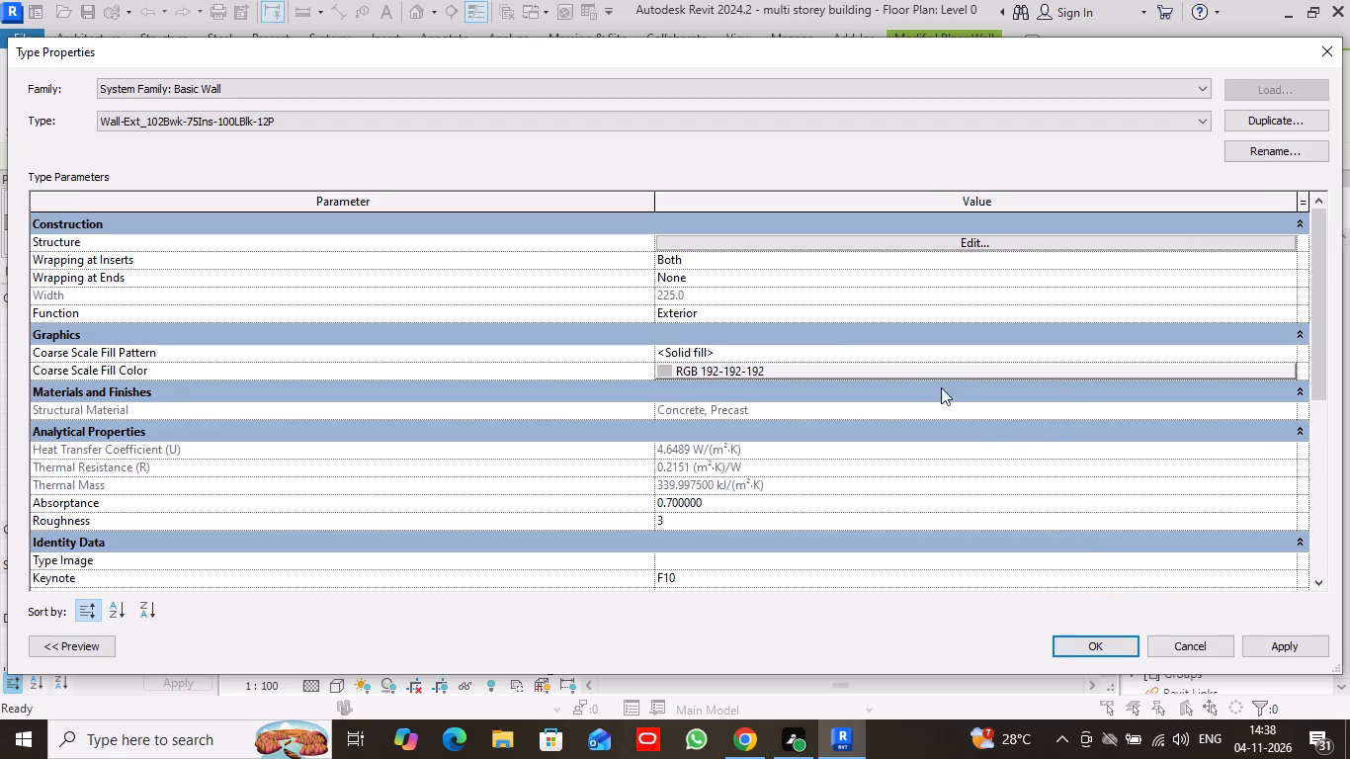
# Rename the wall type Wall-Ext_102Bwk-75Ins-100LBlk-12P as GENERIC 225 and accept the type properties.
pyautogui.click(295, 114)
pyautogui.scroll(9, 290, 182)
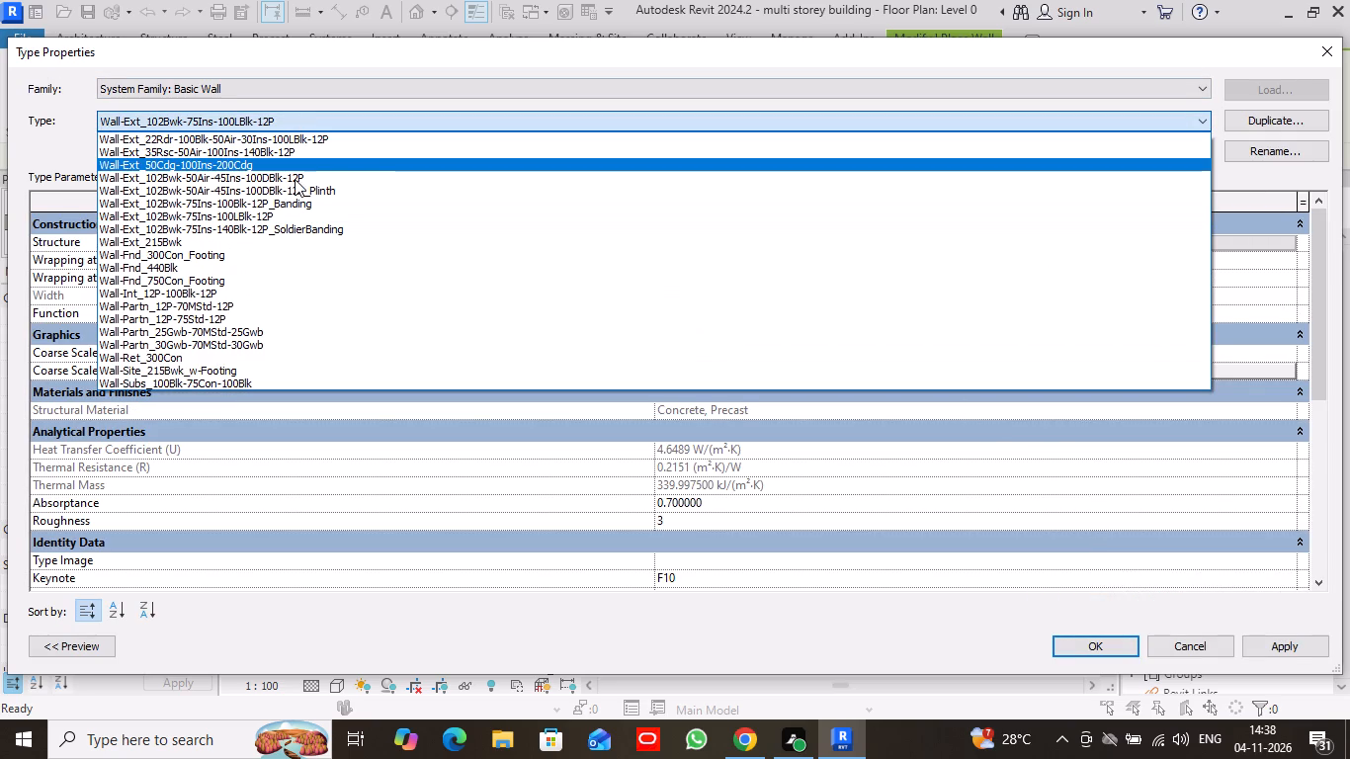
pyautogui.scroll(2, 295, 179)
pyautogui.click(1278, 154)
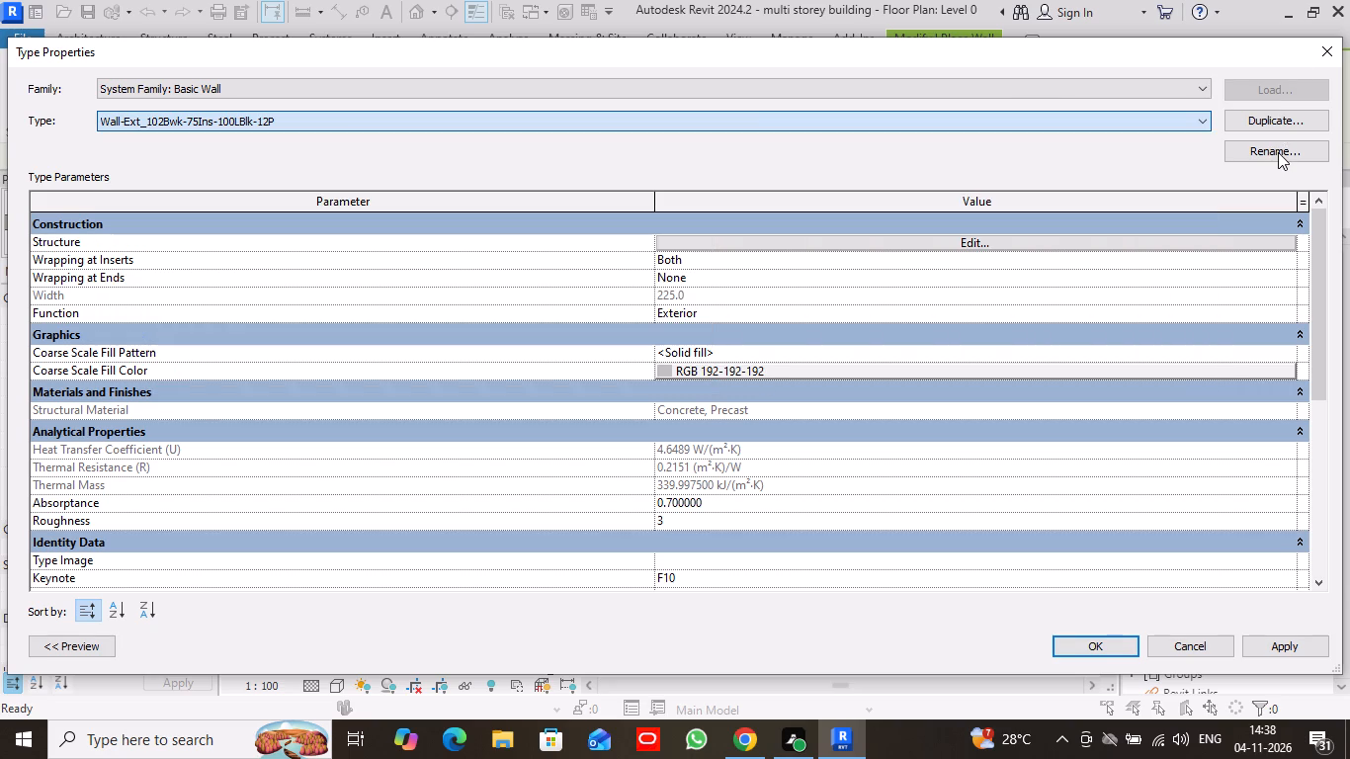
pyautogui.click(1278, 152)
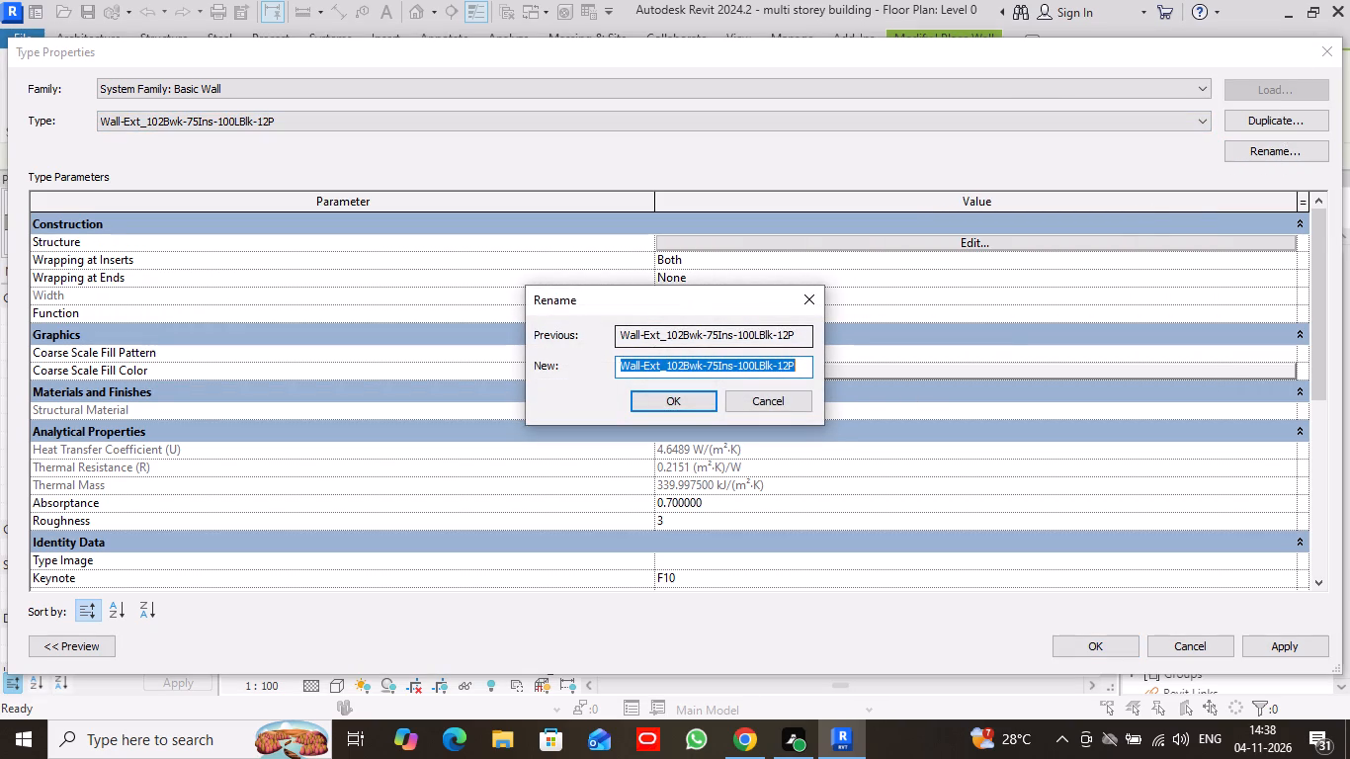
pyautogui.press('BackSpace')
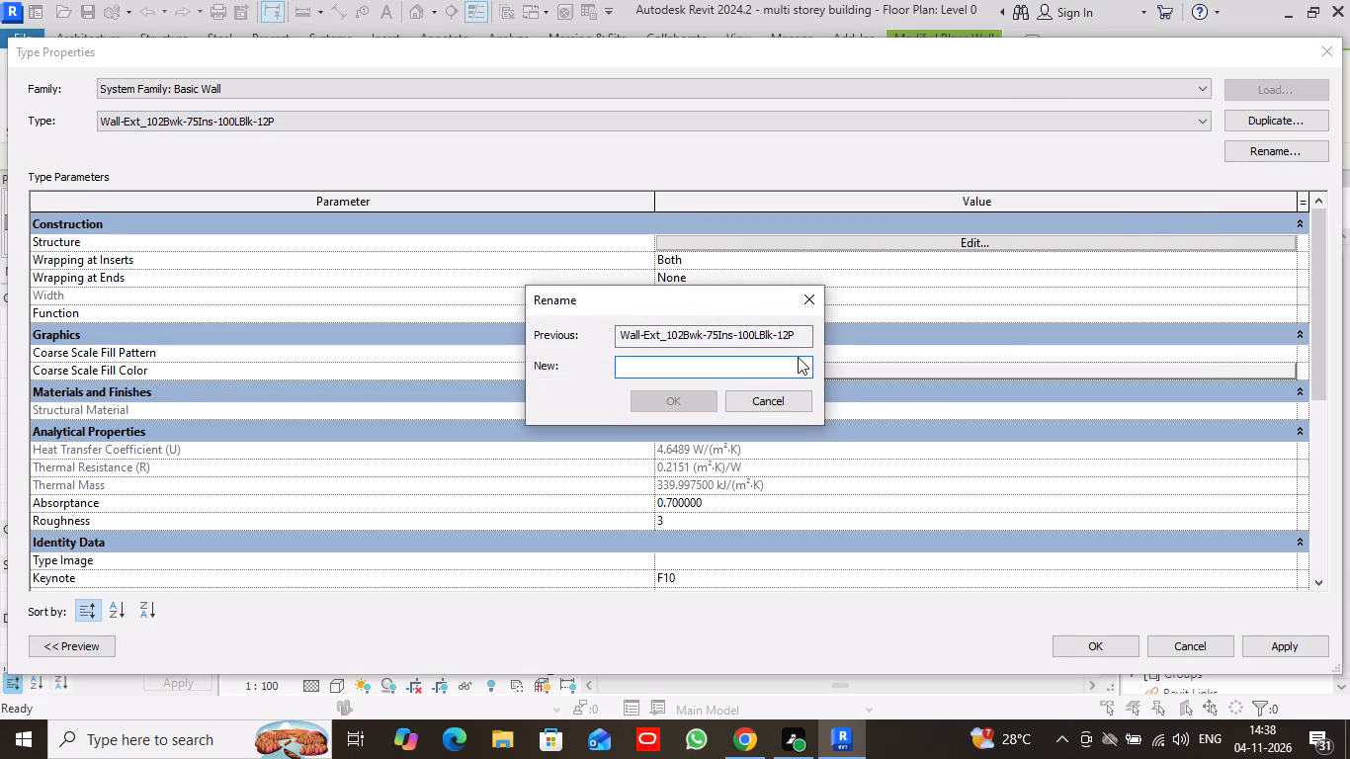
pyautogui.write('GENERIC')
pyautogui.press('space')
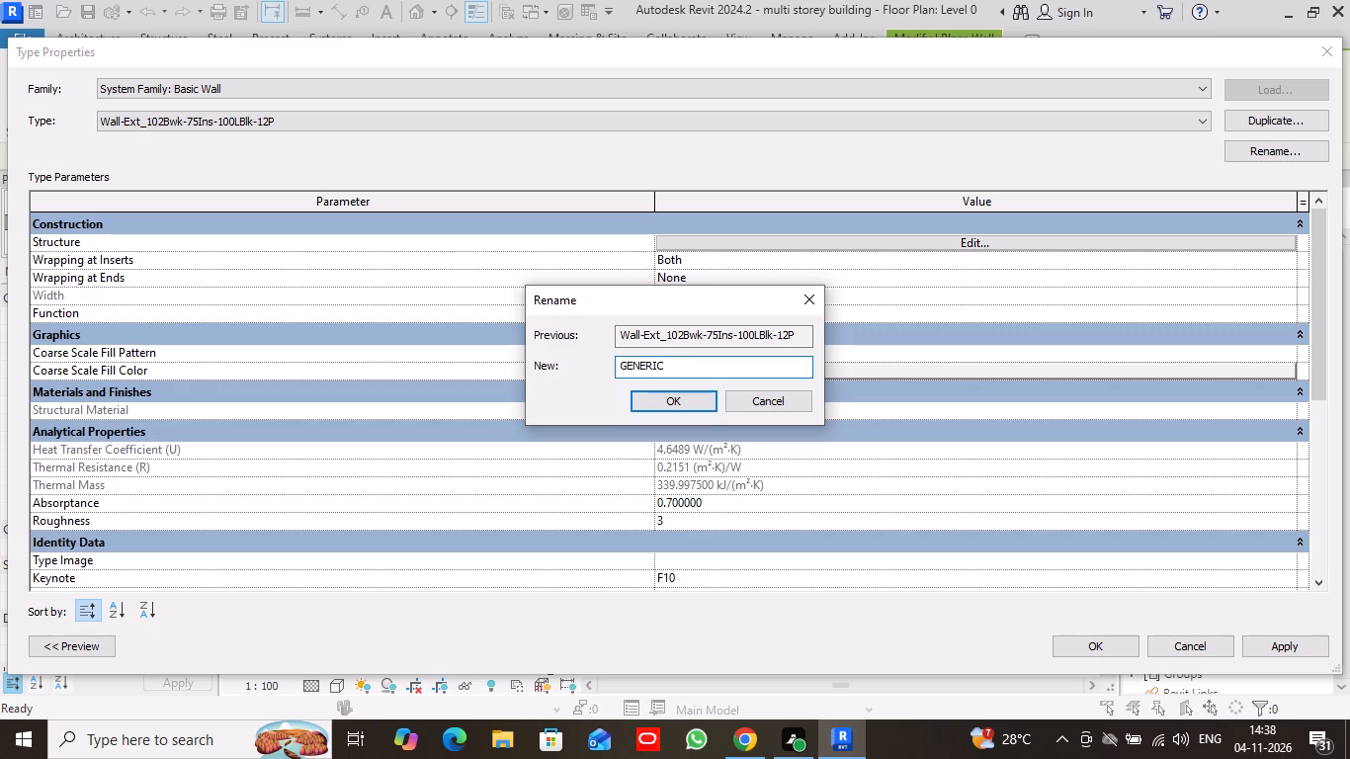
pyautogui.press('2')
pyautogui.write('00')
pyautogui.press('BackSpace')
pyautogui.press('BackSpace')
pyautogui.write('25')
pyautogui.click(701, 394)
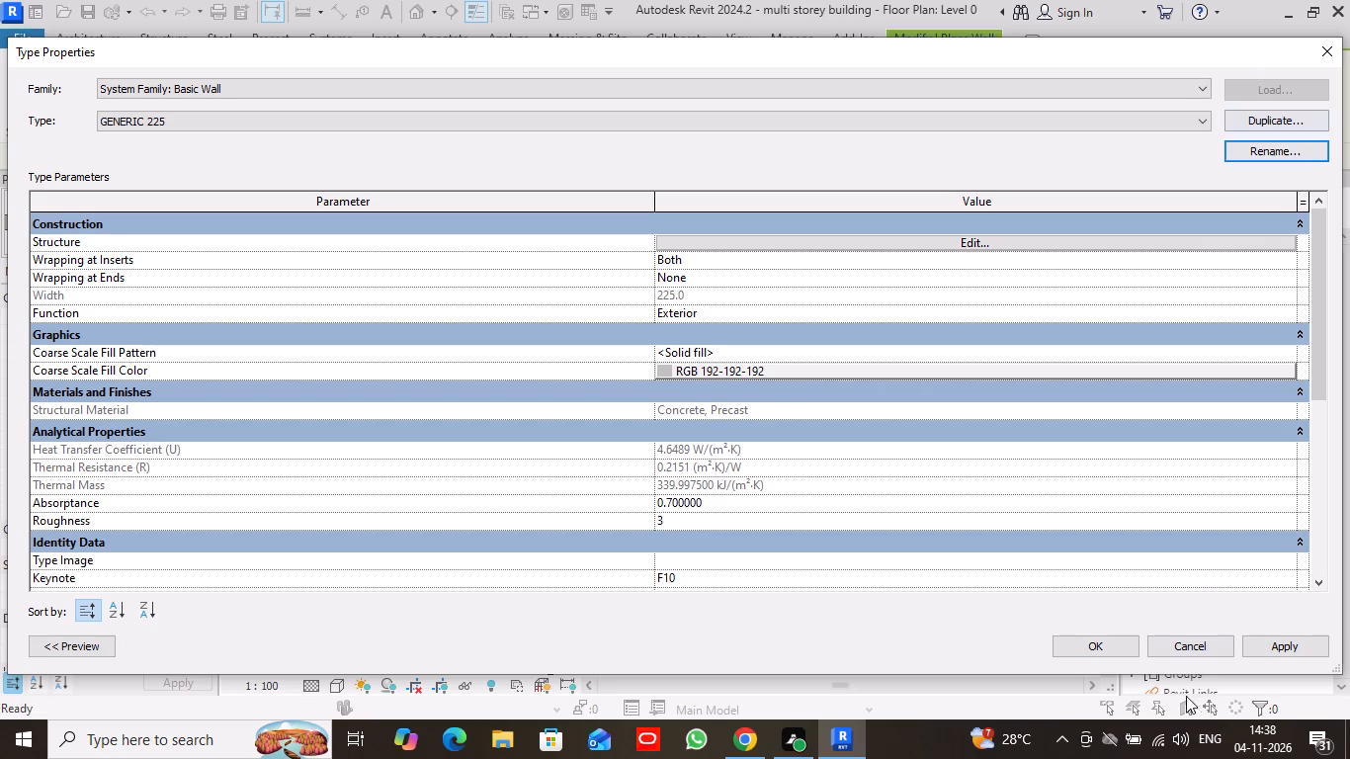
pyautogui.click(1103, 648)
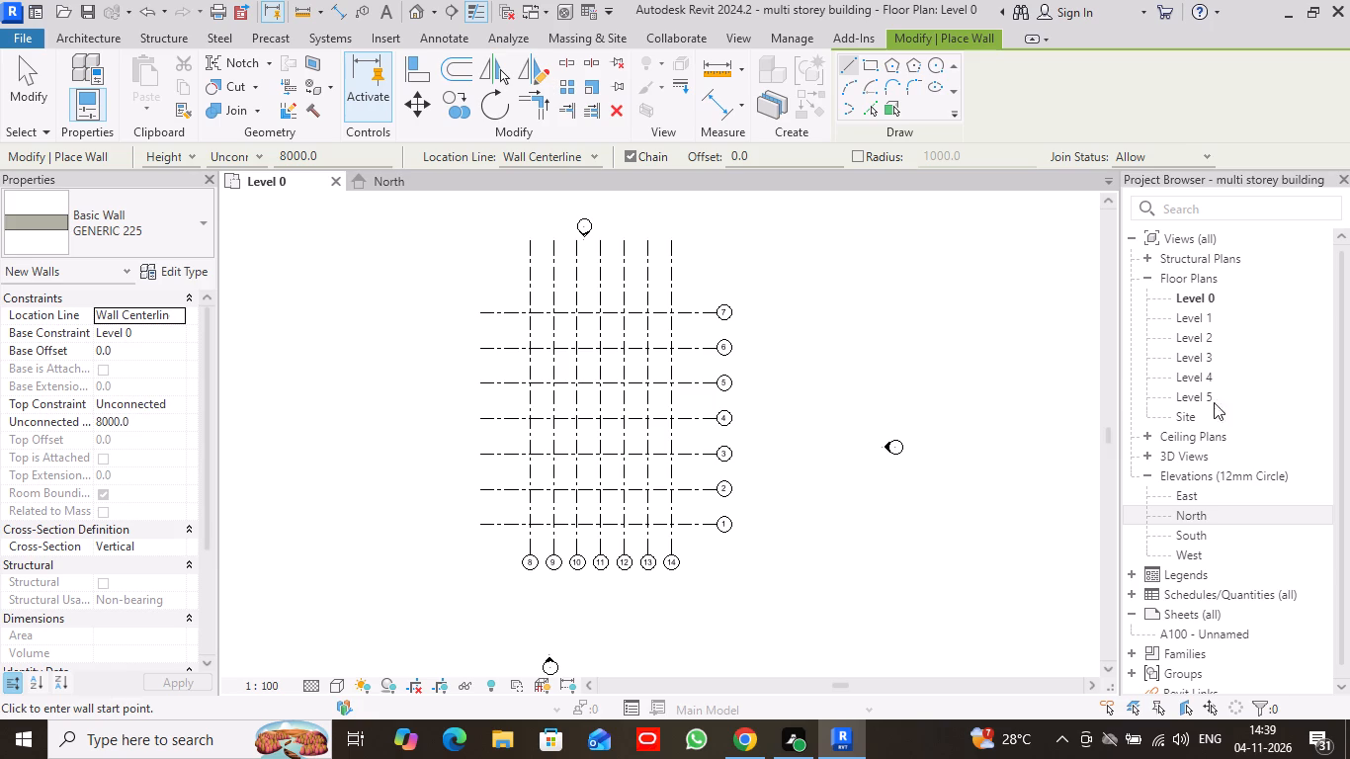
# Extend the bubble ends of horizontal grids 1 to 7 eastward, to just short of the east elevation marker.
pyautogui.scroll(3, 824, 461)
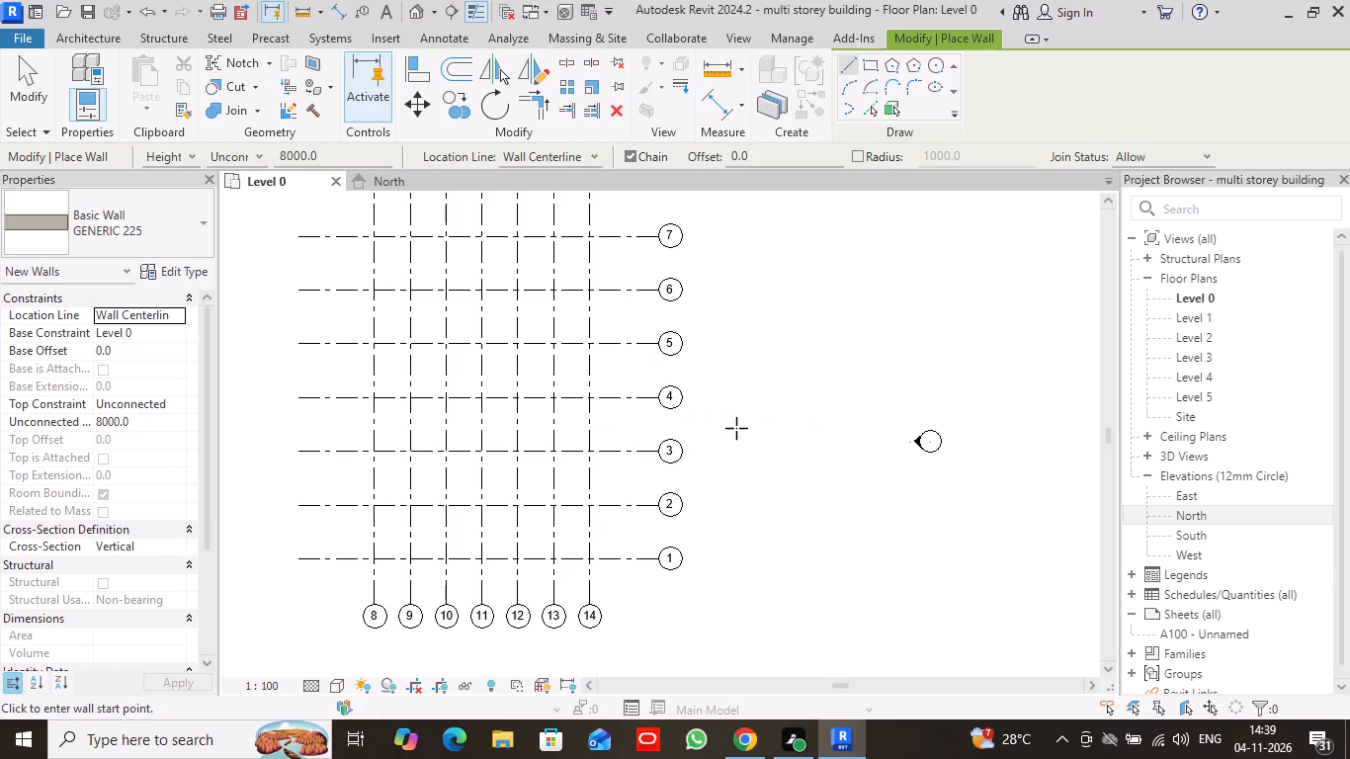
pyautogui.moveTo(732, 426); pyautogui.dragTo(829, 443, button='middle')
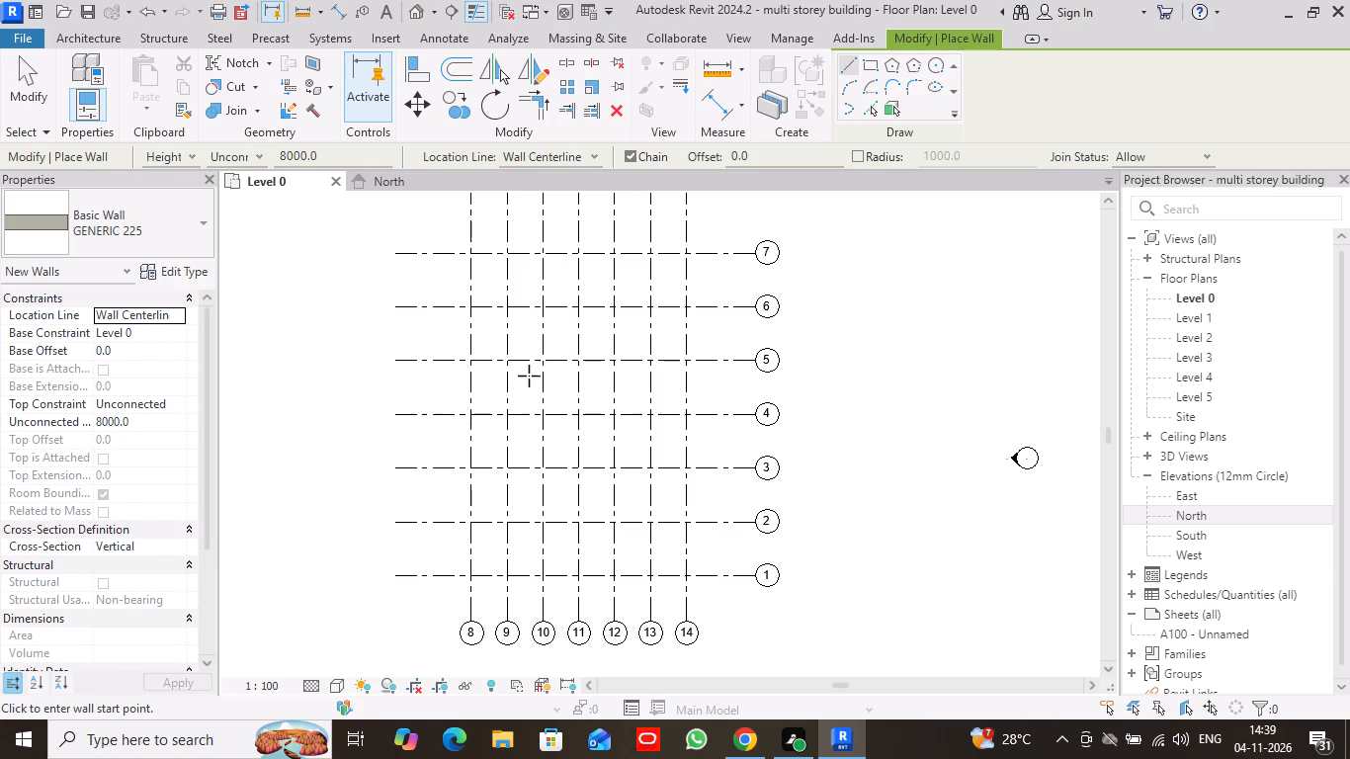
pyautogui.click(30, 86)
pyautogui.click(753, 414)
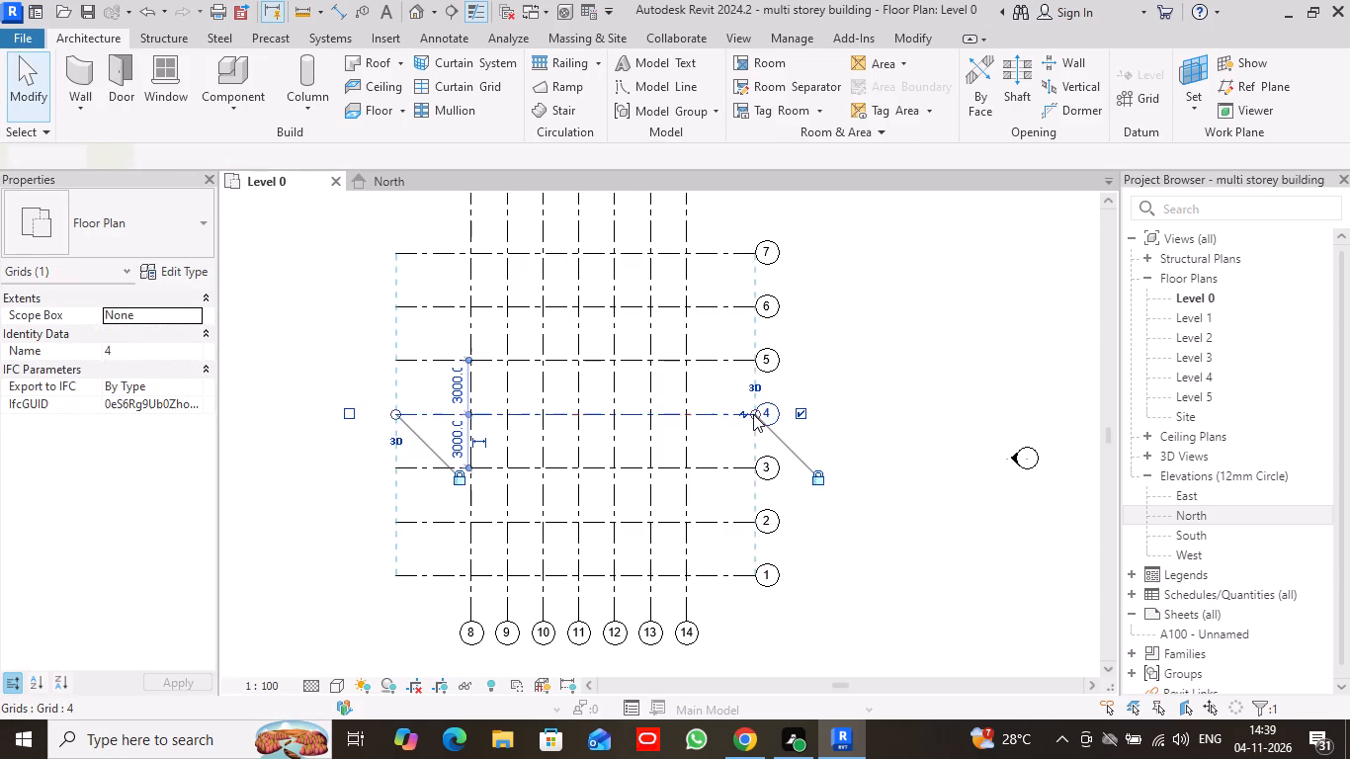
pyautogui.moveTo(753, 414); pyautogui.dragTo(948, 427)
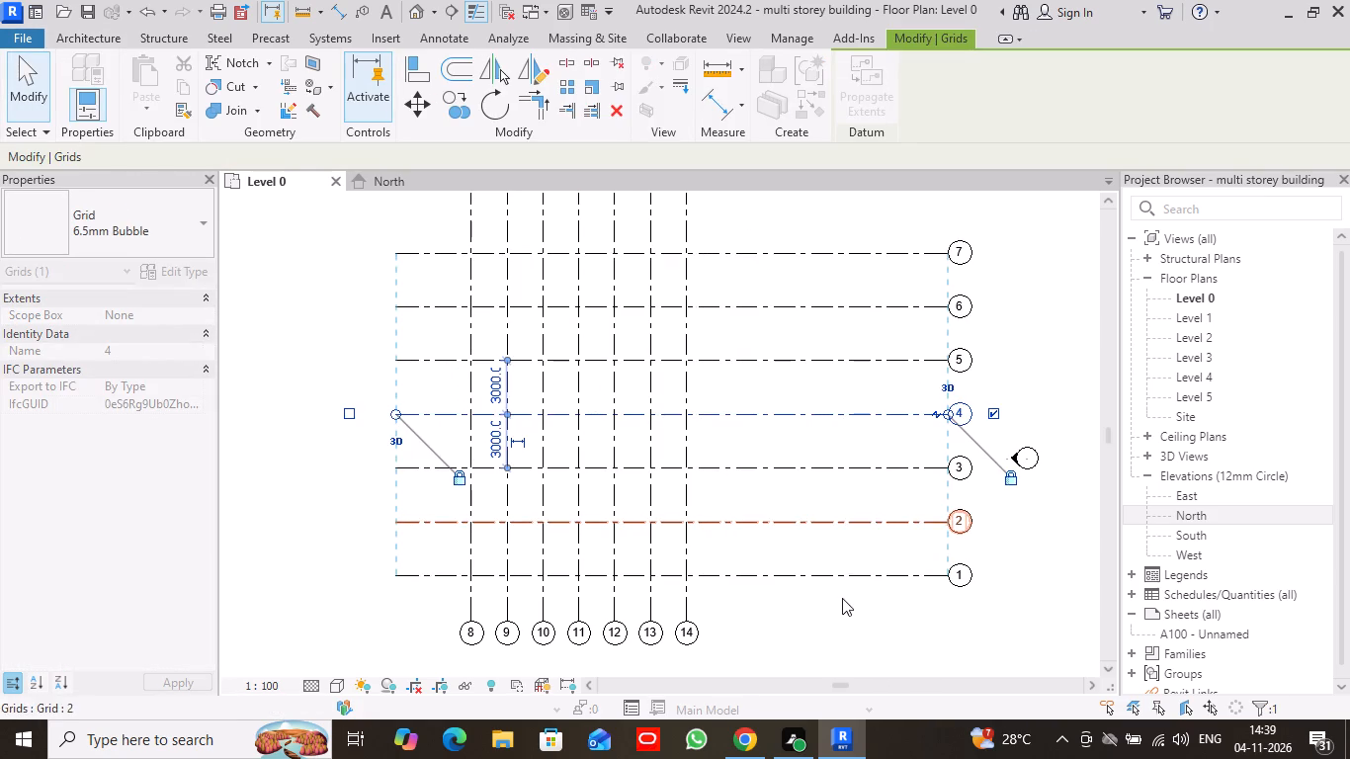
pyautogui.click(11, 64)
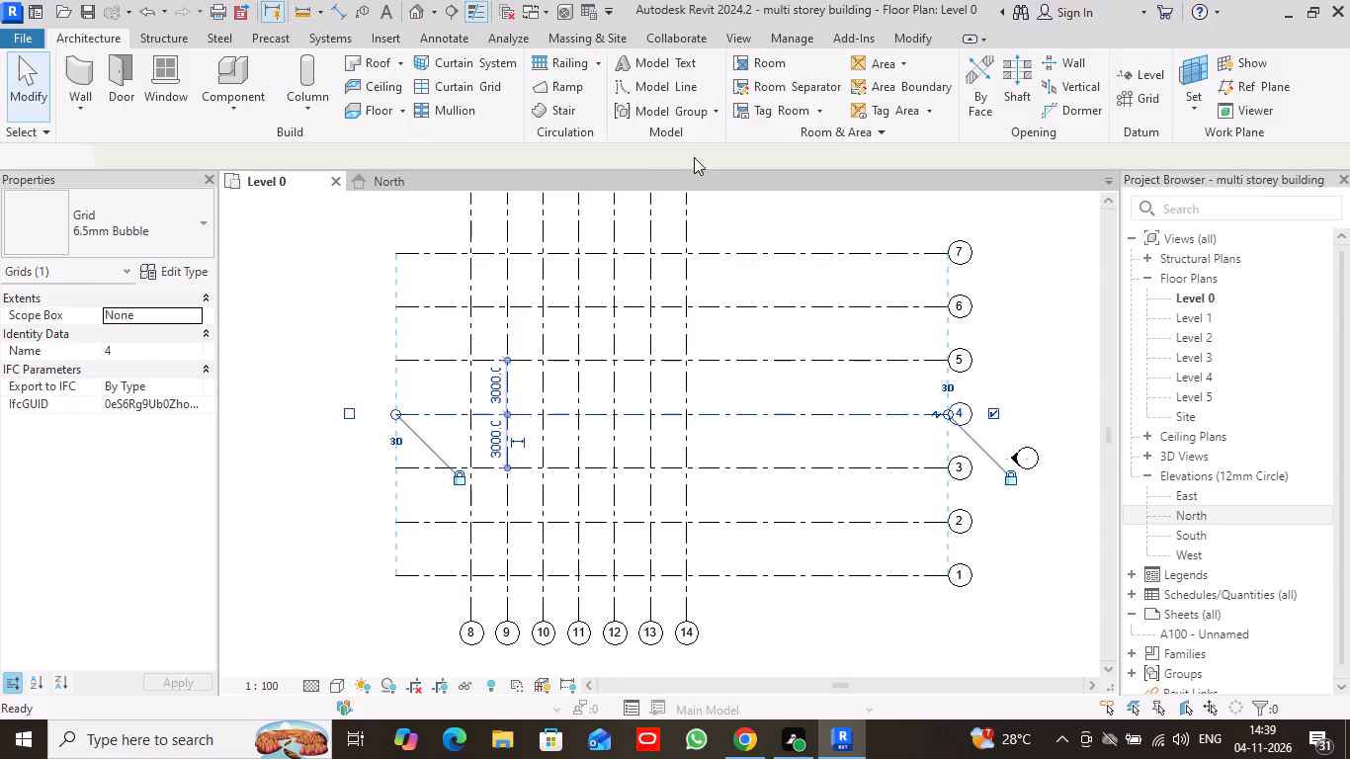
# Add six vertical grid lines east of grid 14, each picked from the previous one with a 2000 mm offset.
pyautogui.click(1138, 94)
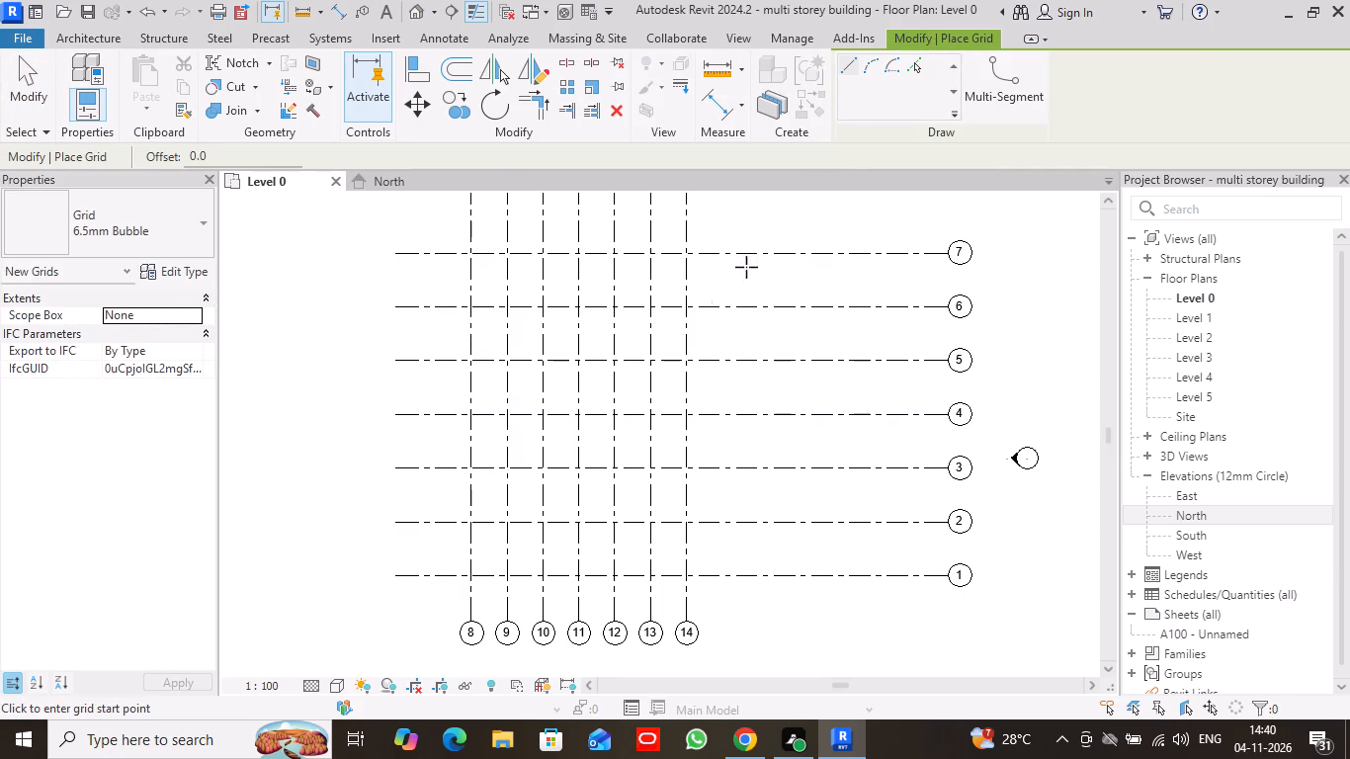
pyautogui.click(912, 65)
pyautogui.moveTo(229, 150); pyautogui.dragTo(175, 158)
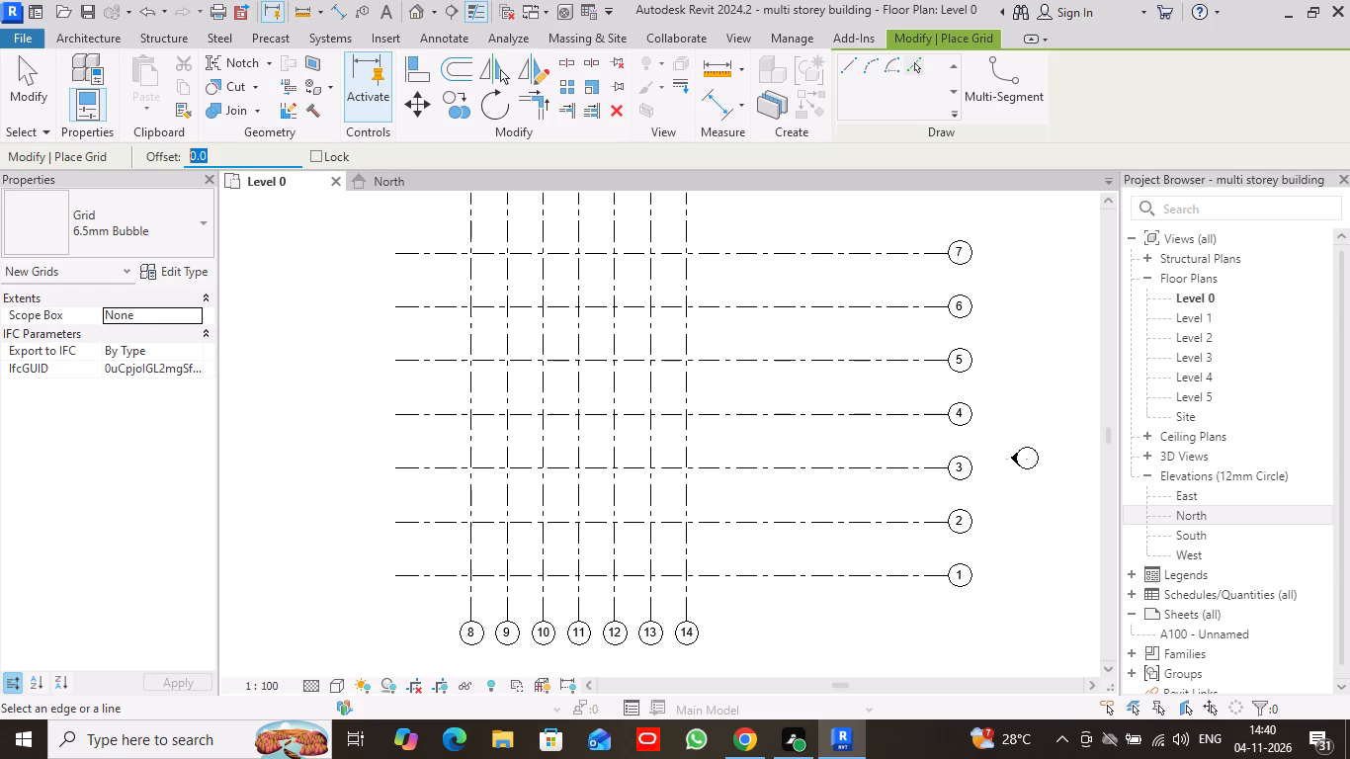
pyautogui.moveTo(175, 158); pyautogui.dragTo(170, 158)
pyautogui.press('2')
pyautogui.write('000')
pyautogui.press('Return')
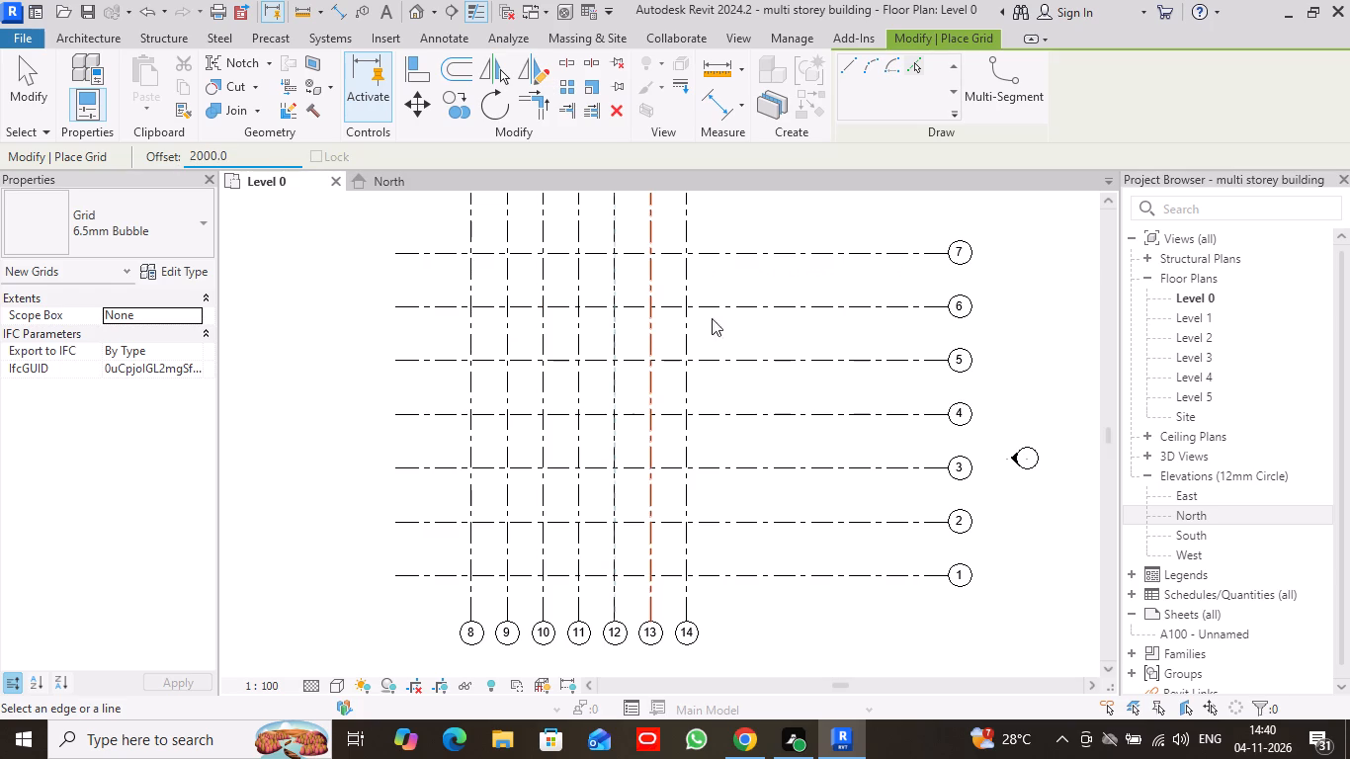
pyautogui.click(691, 295)
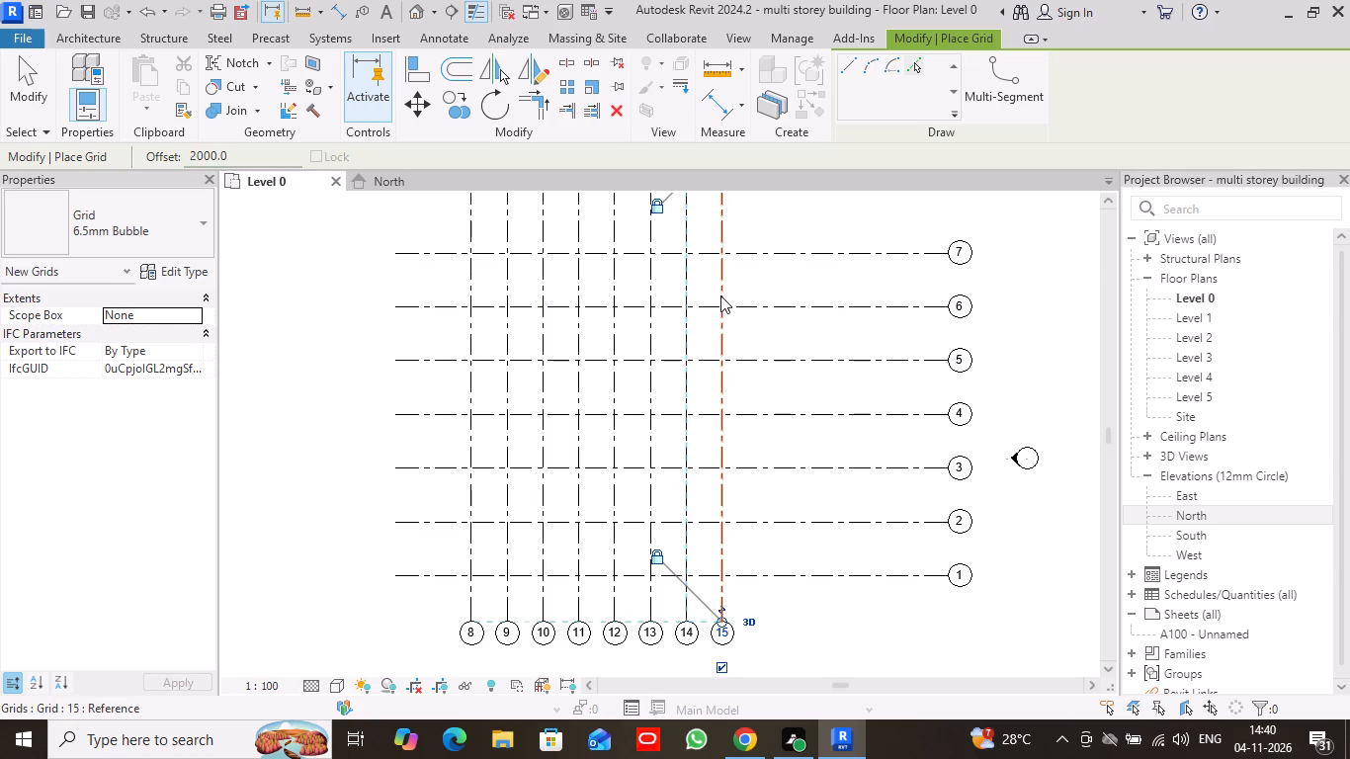
pyautogui.click(728, 291)
pyautogui.click(770, 287)
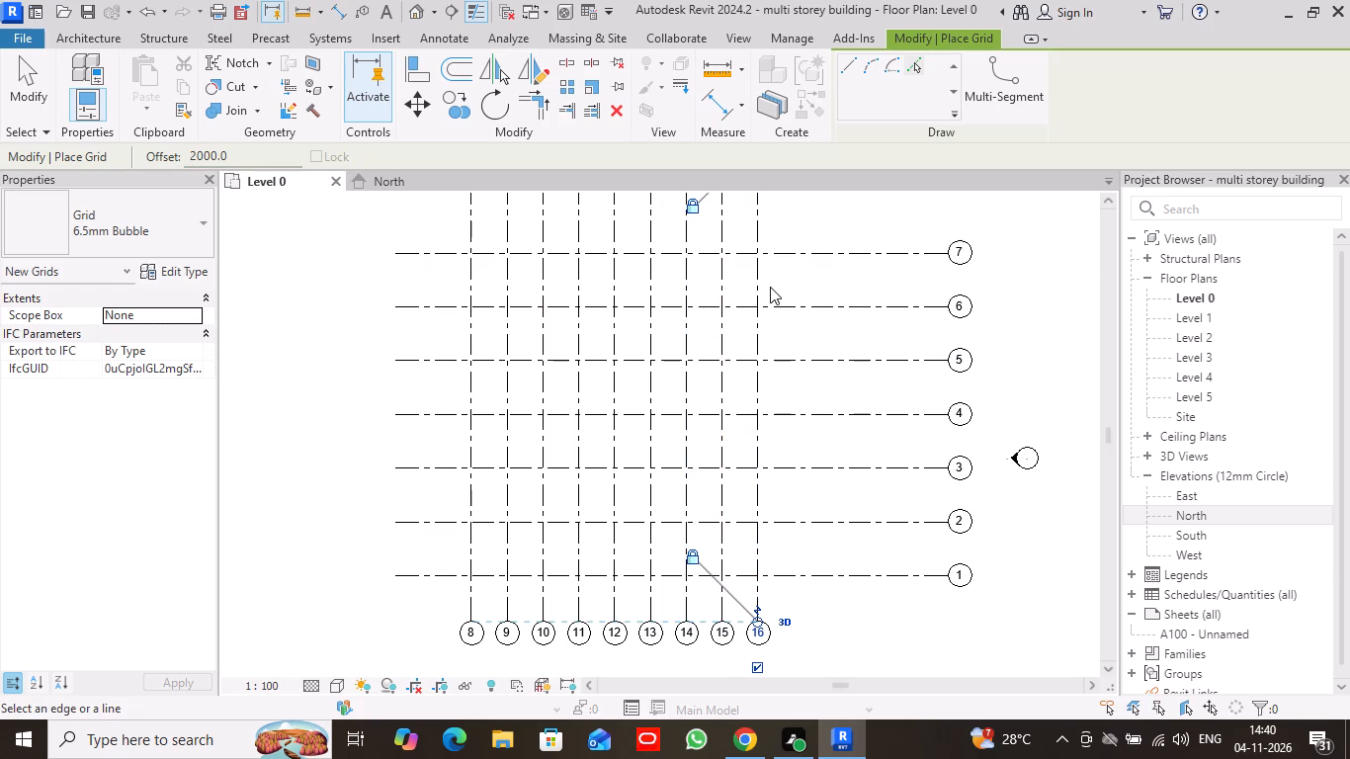
pyautogui.click(762, 293)
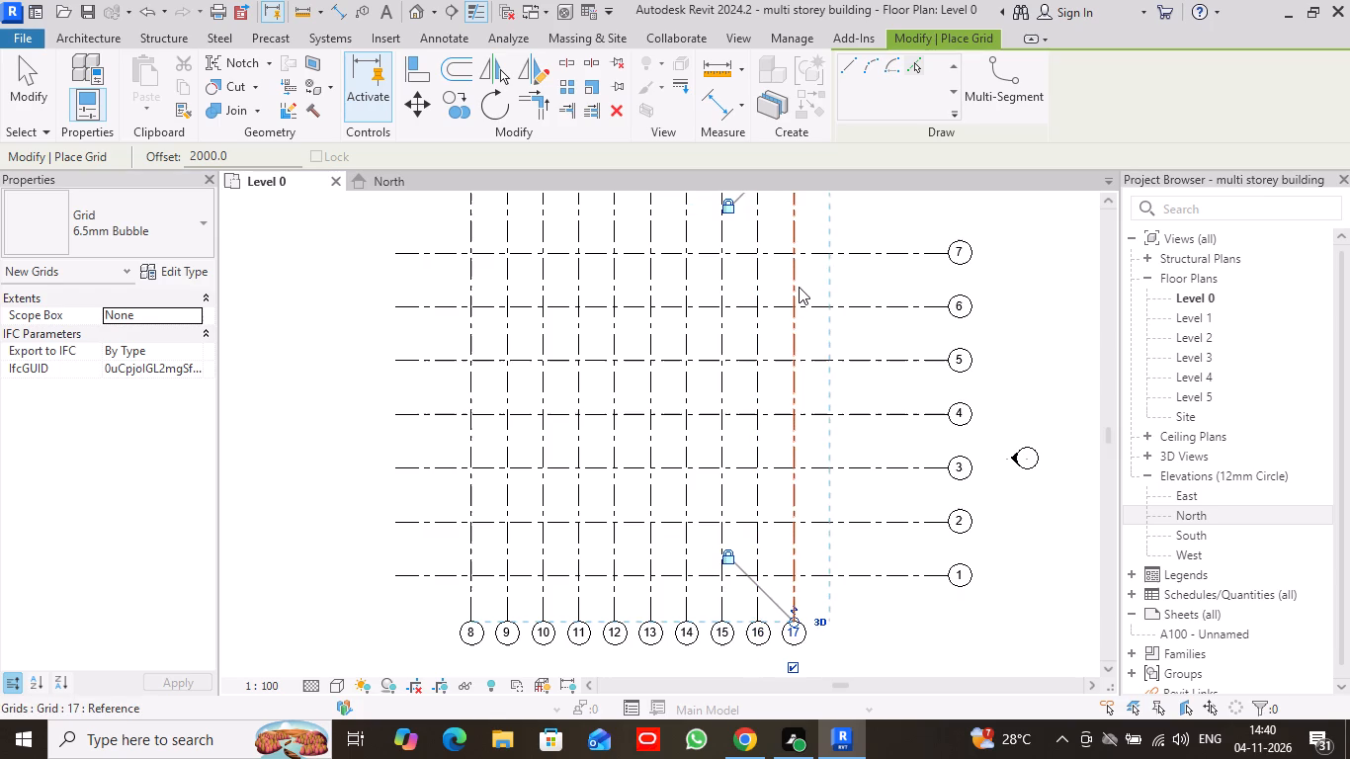
pyautogui.click(799, 287)
pyautogui.click(835, 282)
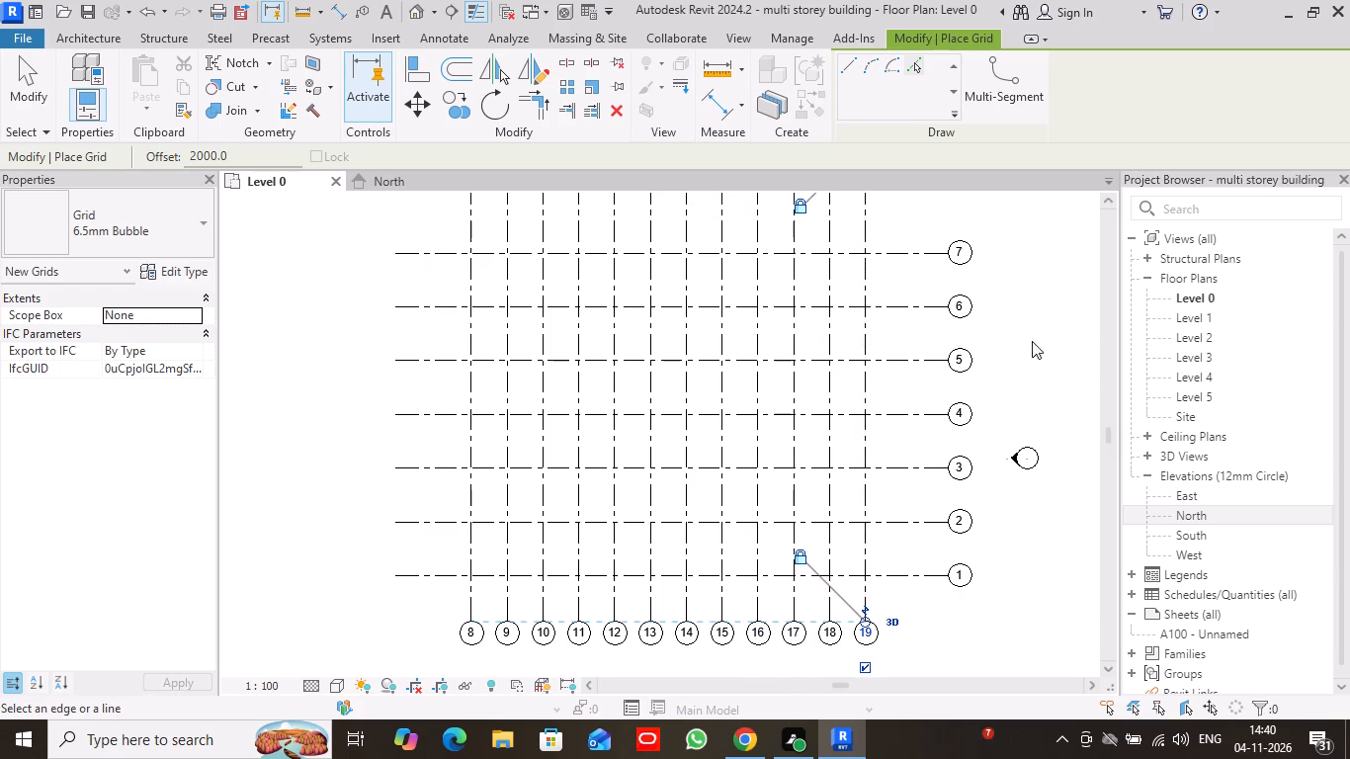
pyautogui.scroll(-4, 1058, 371)
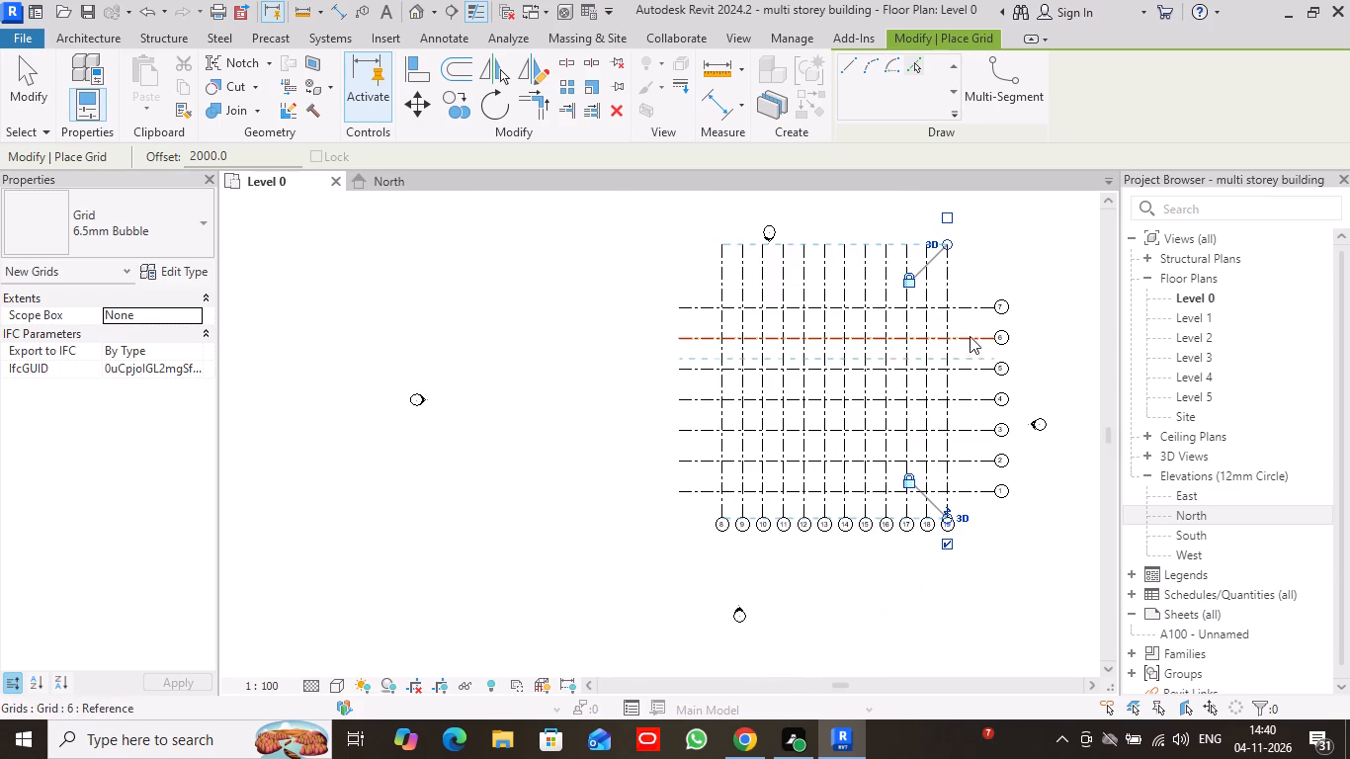
pyautogui.click(954, 328)
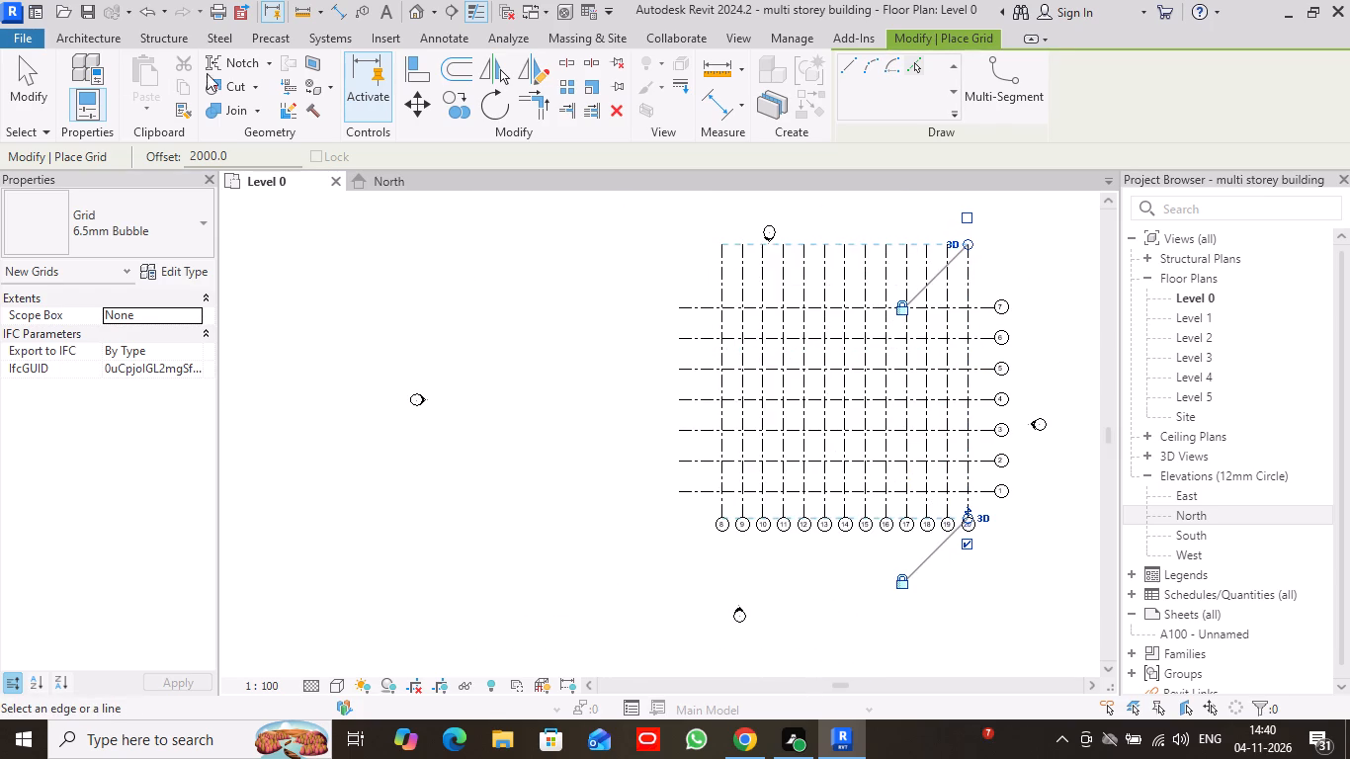
pyautogui.click(17, 59)
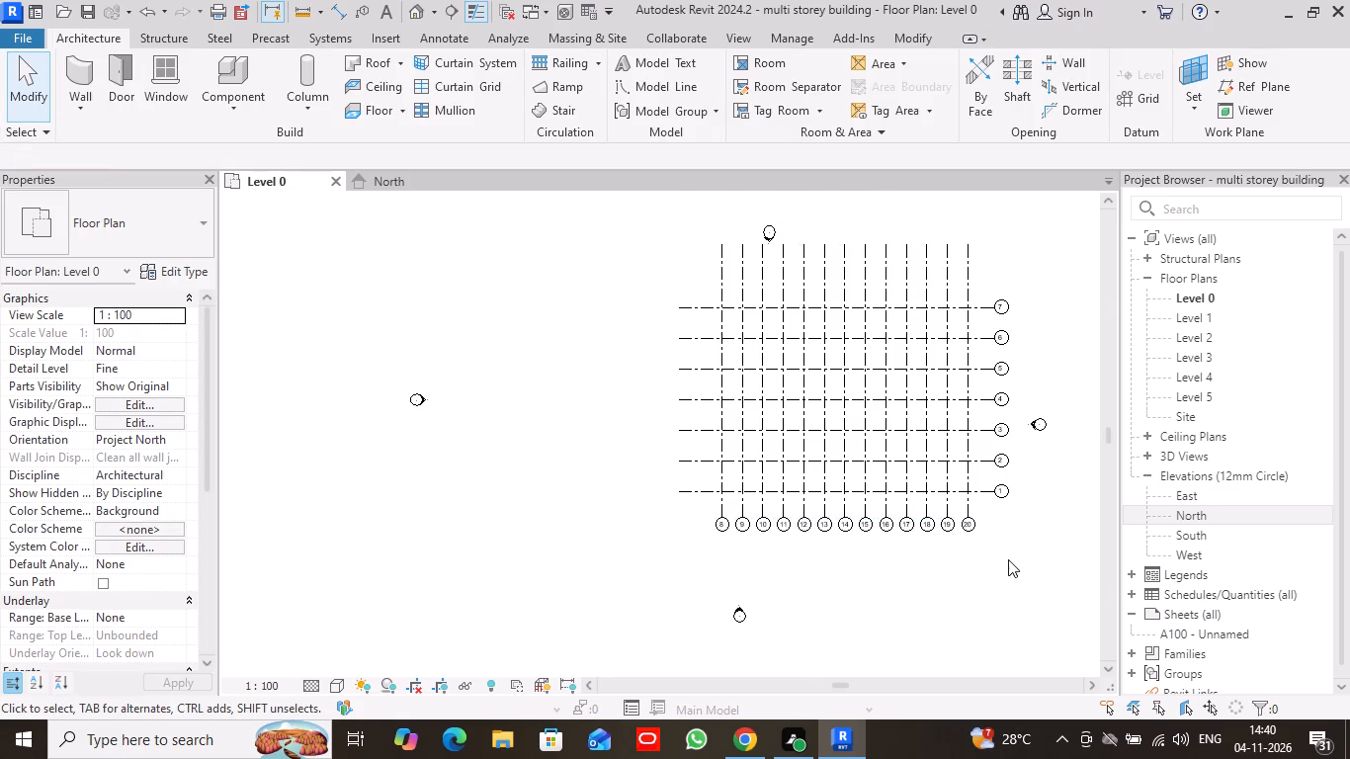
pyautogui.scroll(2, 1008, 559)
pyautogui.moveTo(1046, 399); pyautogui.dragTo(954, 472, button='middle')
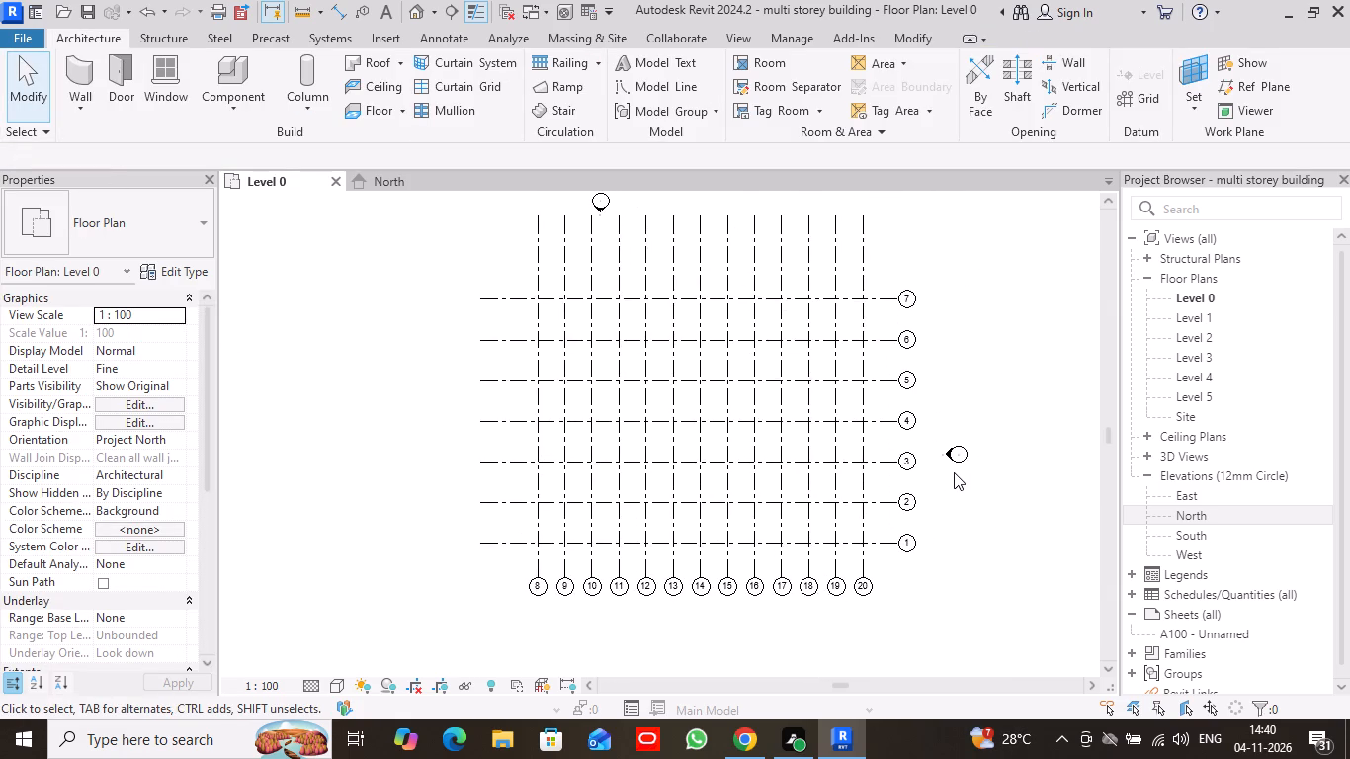
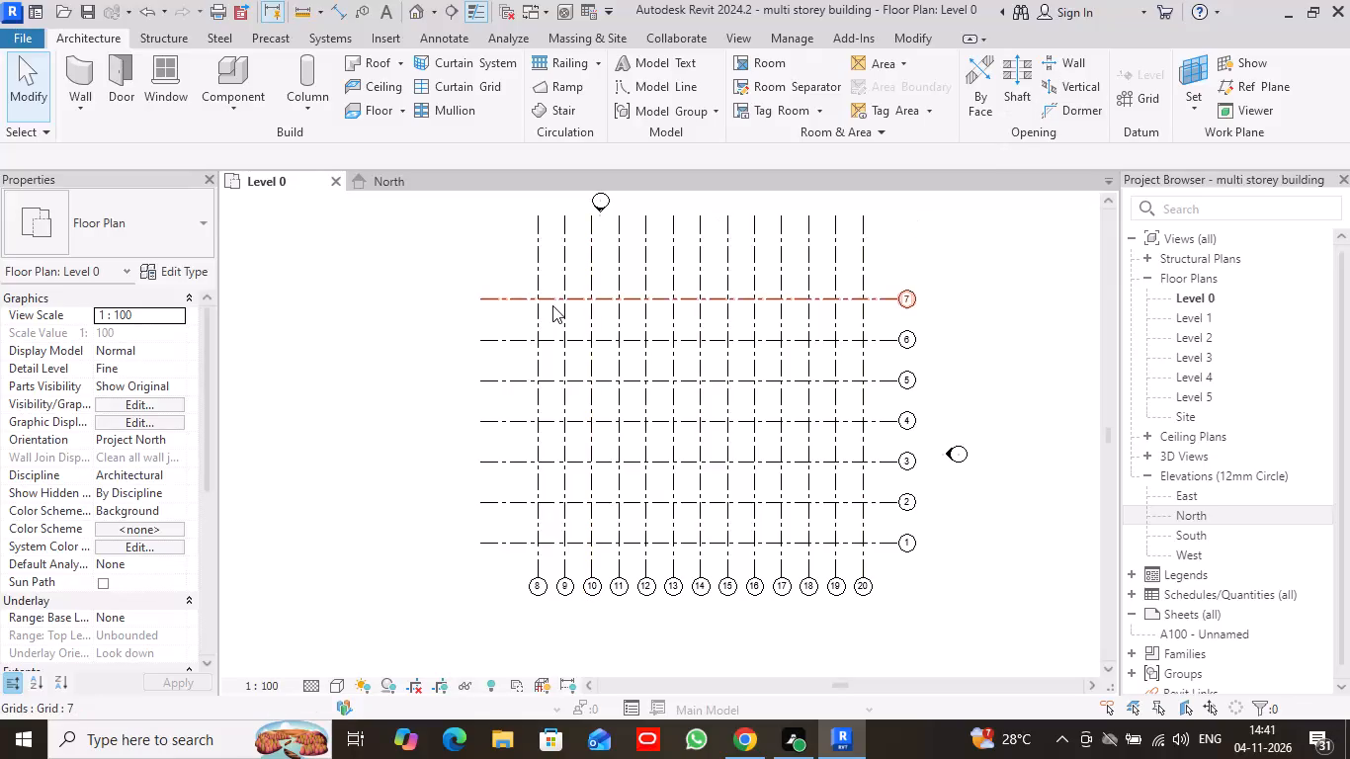
# Draw the closed exterior outline in GENERIC 225 walls through grid intersections 8/7, 16/7, 16/1, 13/1, 13/2 and 8/2.
pyautogui.click(73, 71)
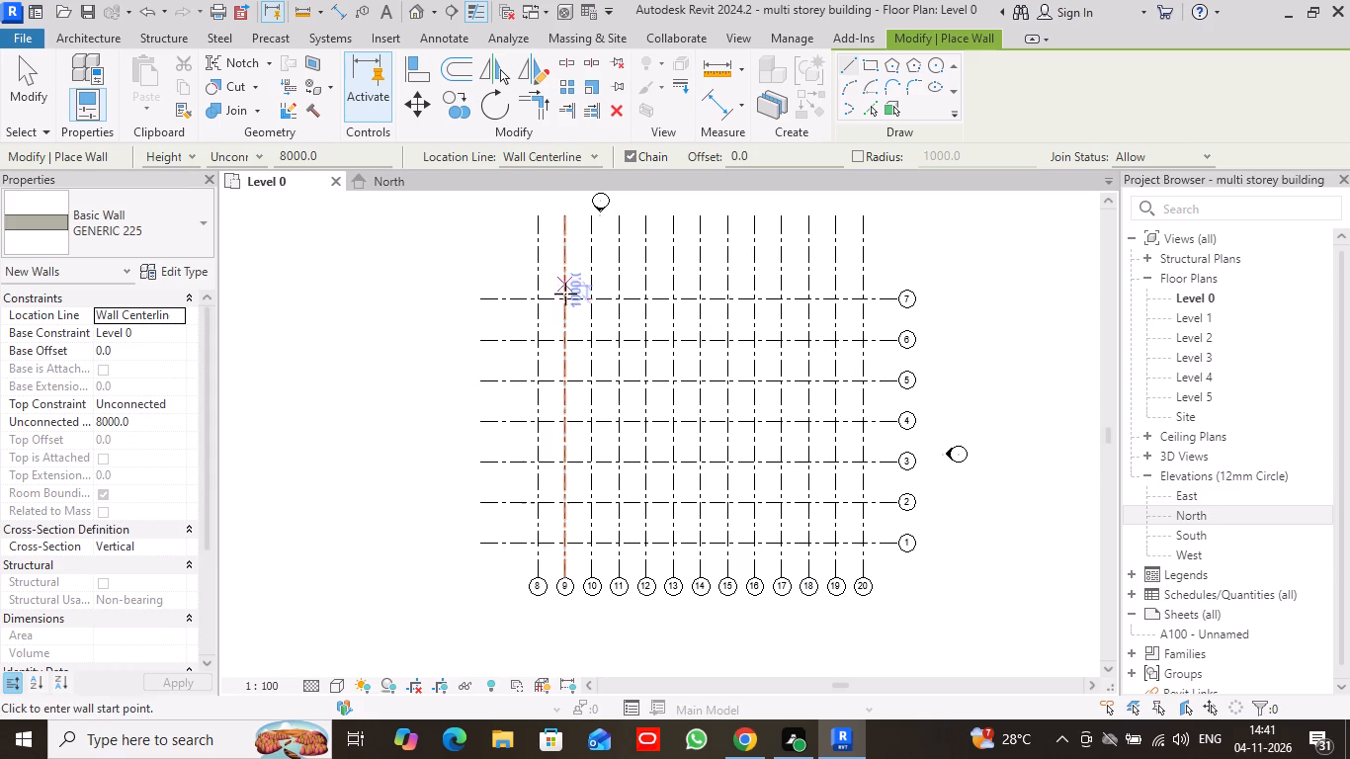
pyautogui.click(538, 300)
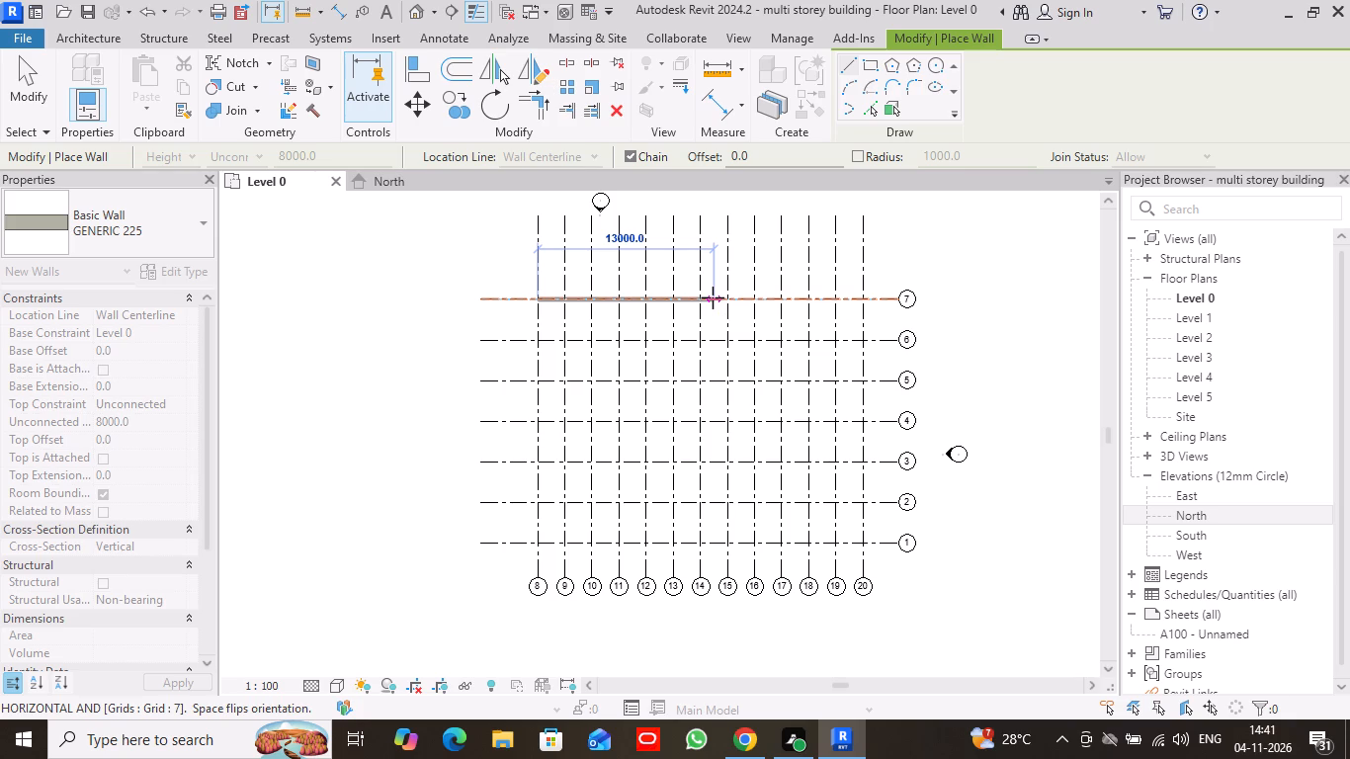
pyautogui.scroll(2, 755, 296)
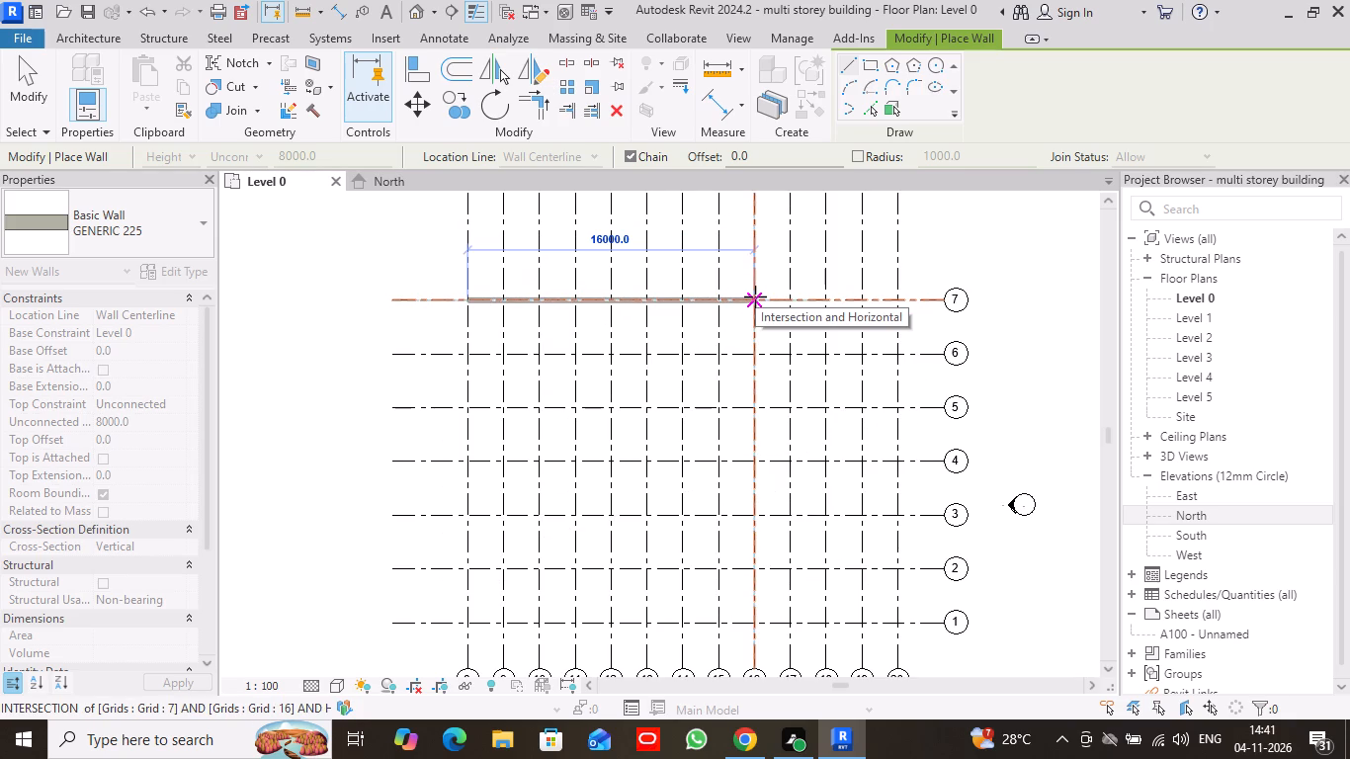
pyautogui.moveTo(755, 297); pyautogui.dragTo(745, 224, button='middle')
pyautogui.scroll(1, 745, 224)
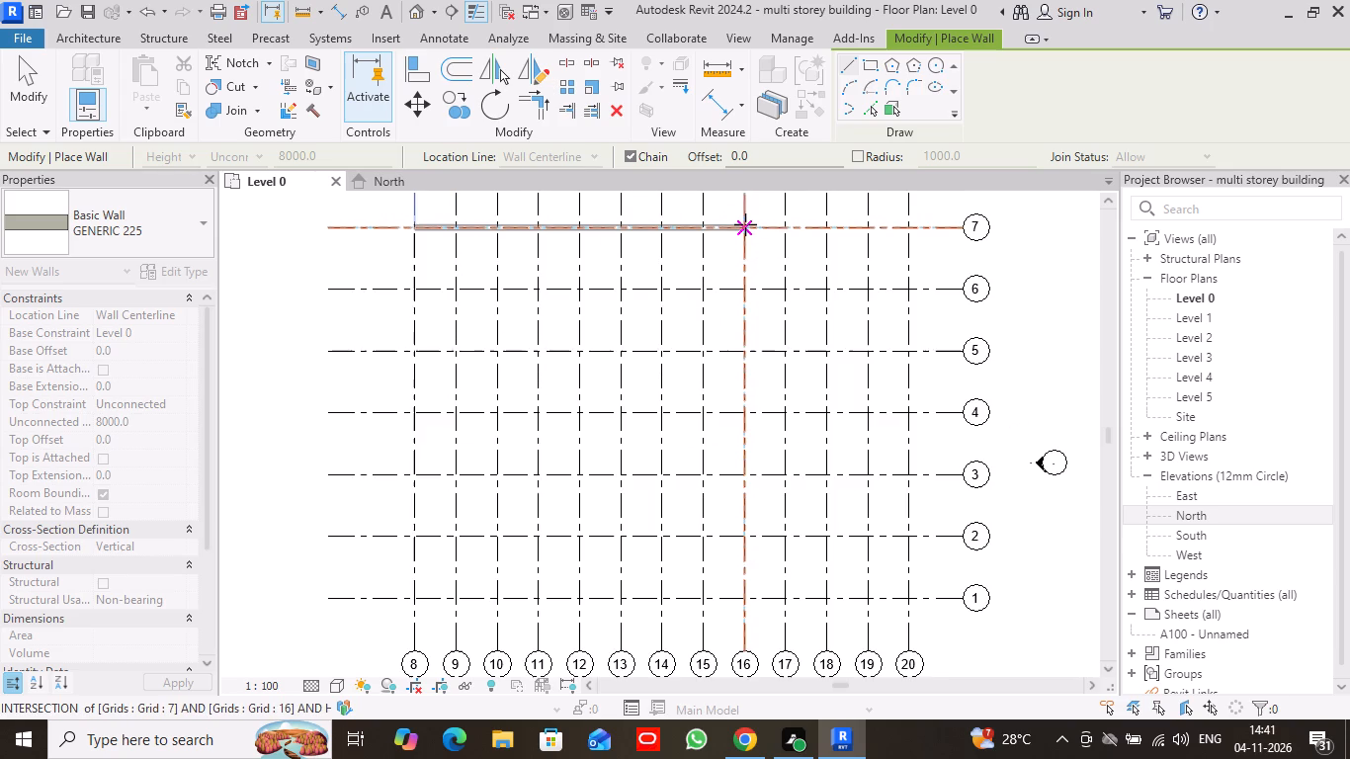
pyautogui.click(745, 224)
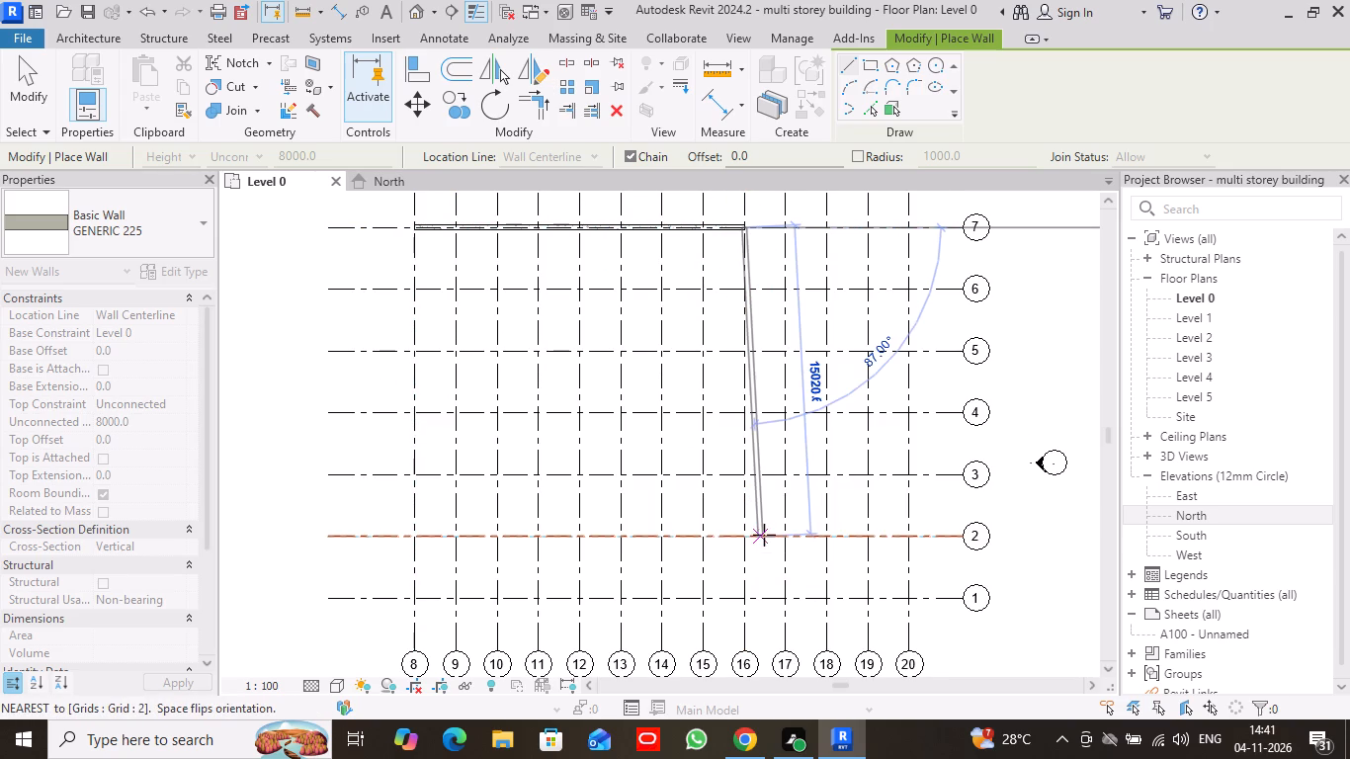
pyautogui.click(744, 602)
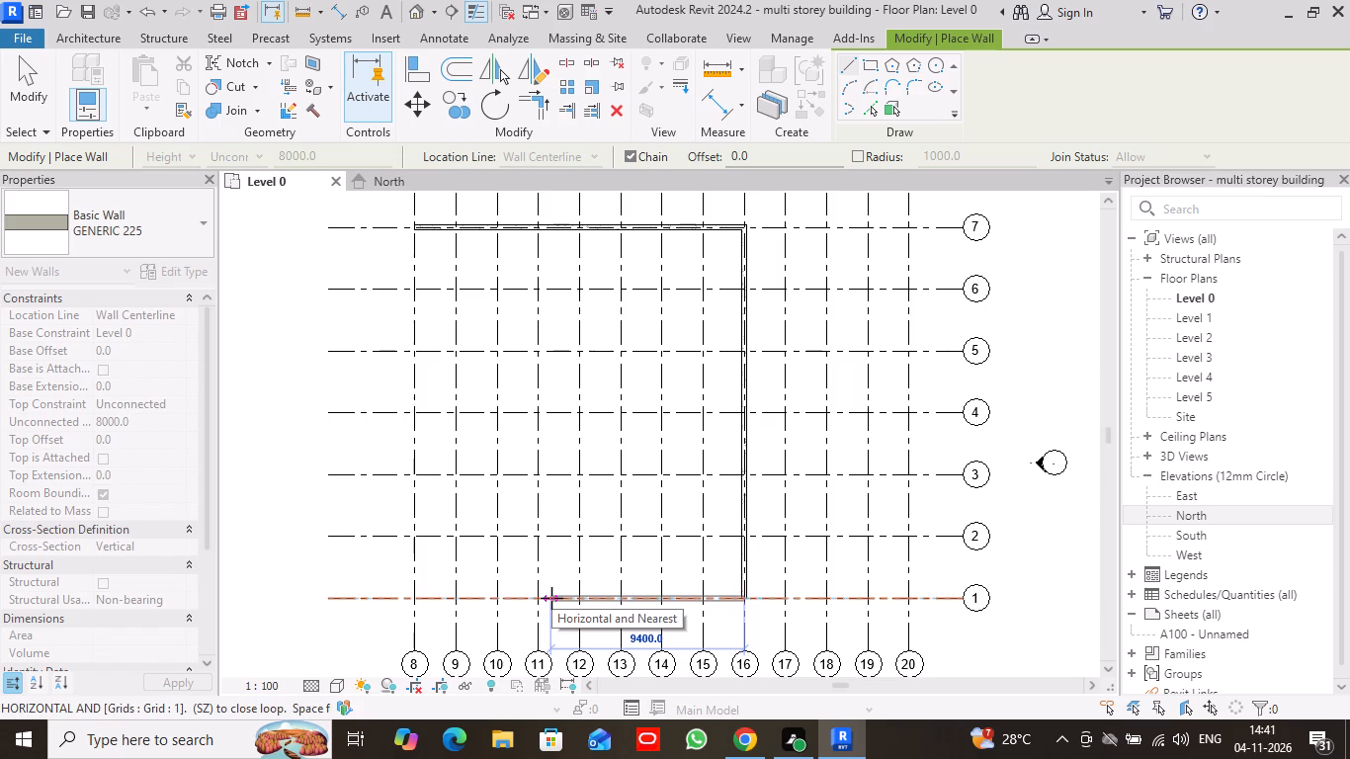
pyautogui.click(619, 597)
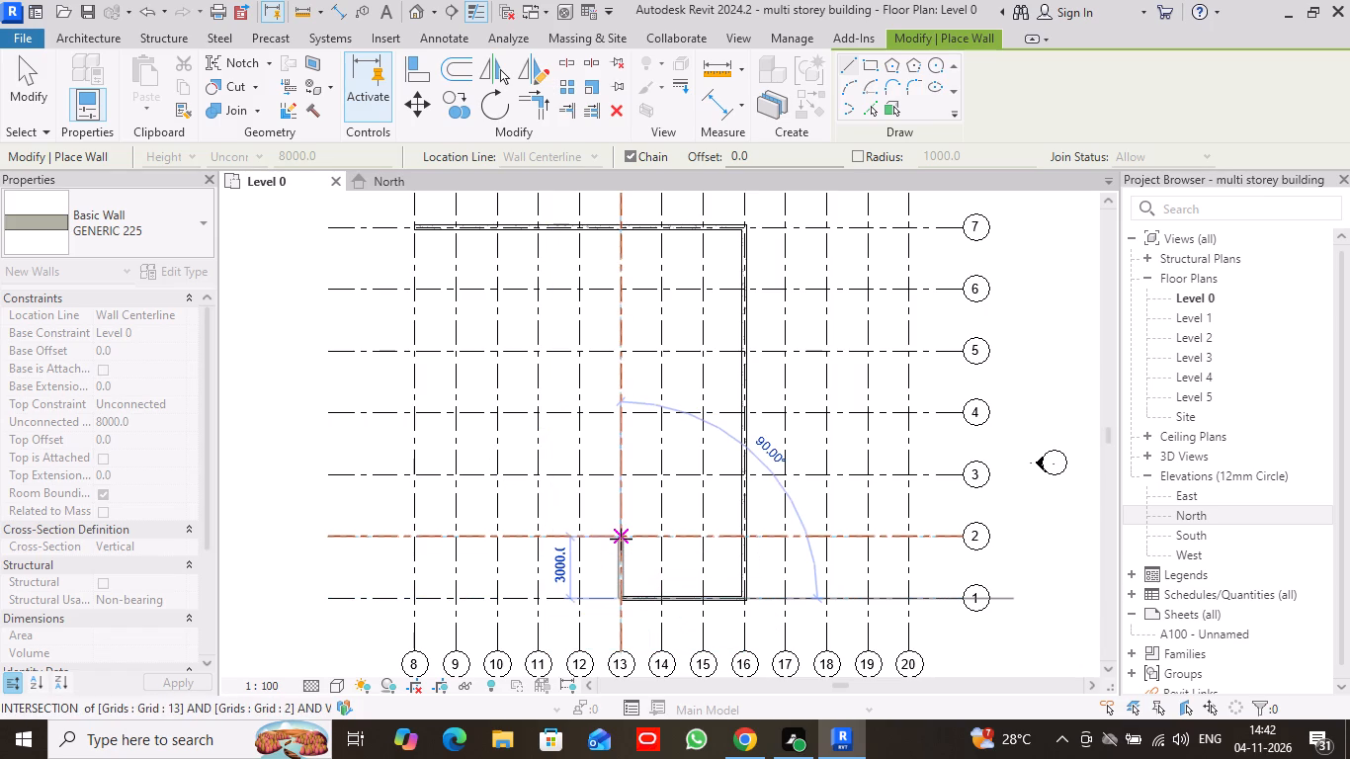
pyautogui.click(621, 538)
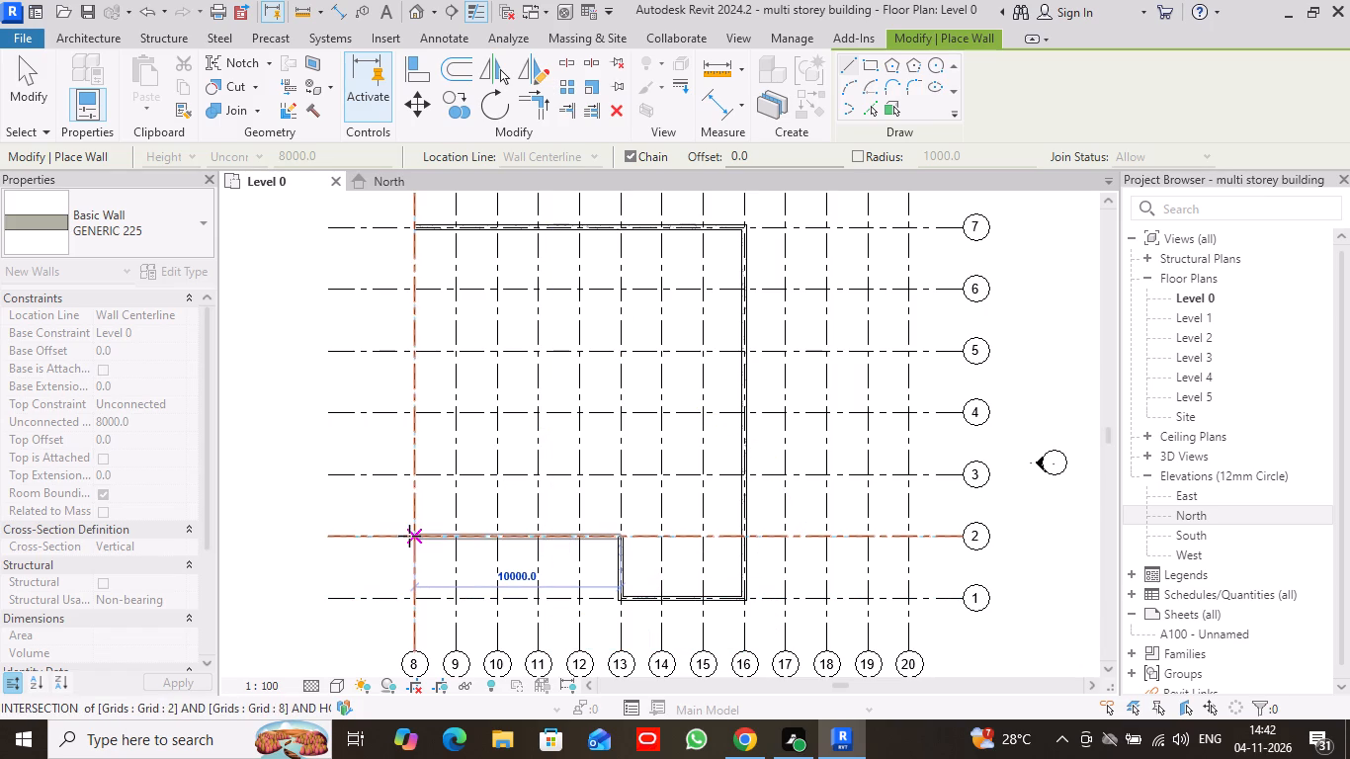
pyautogui.click(411, 534)
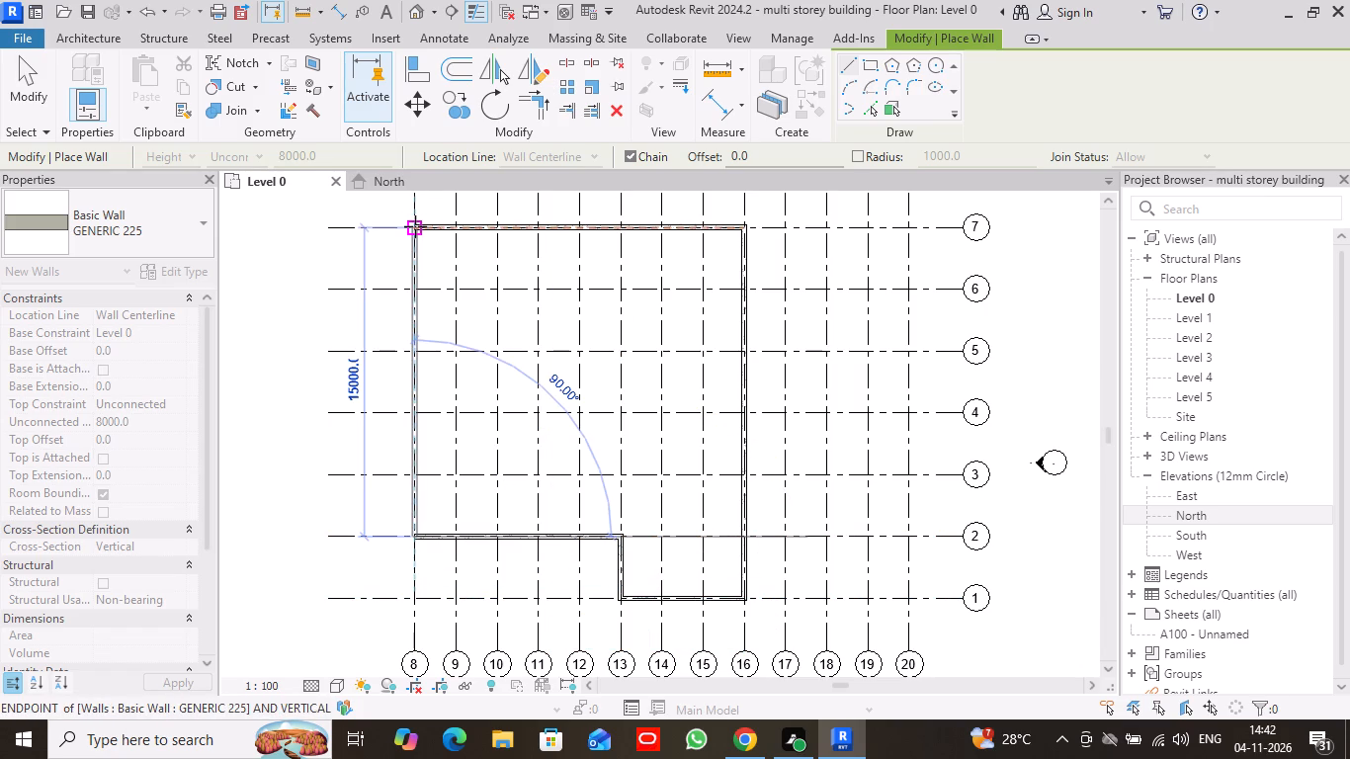
pyautogui.click(415, 226)
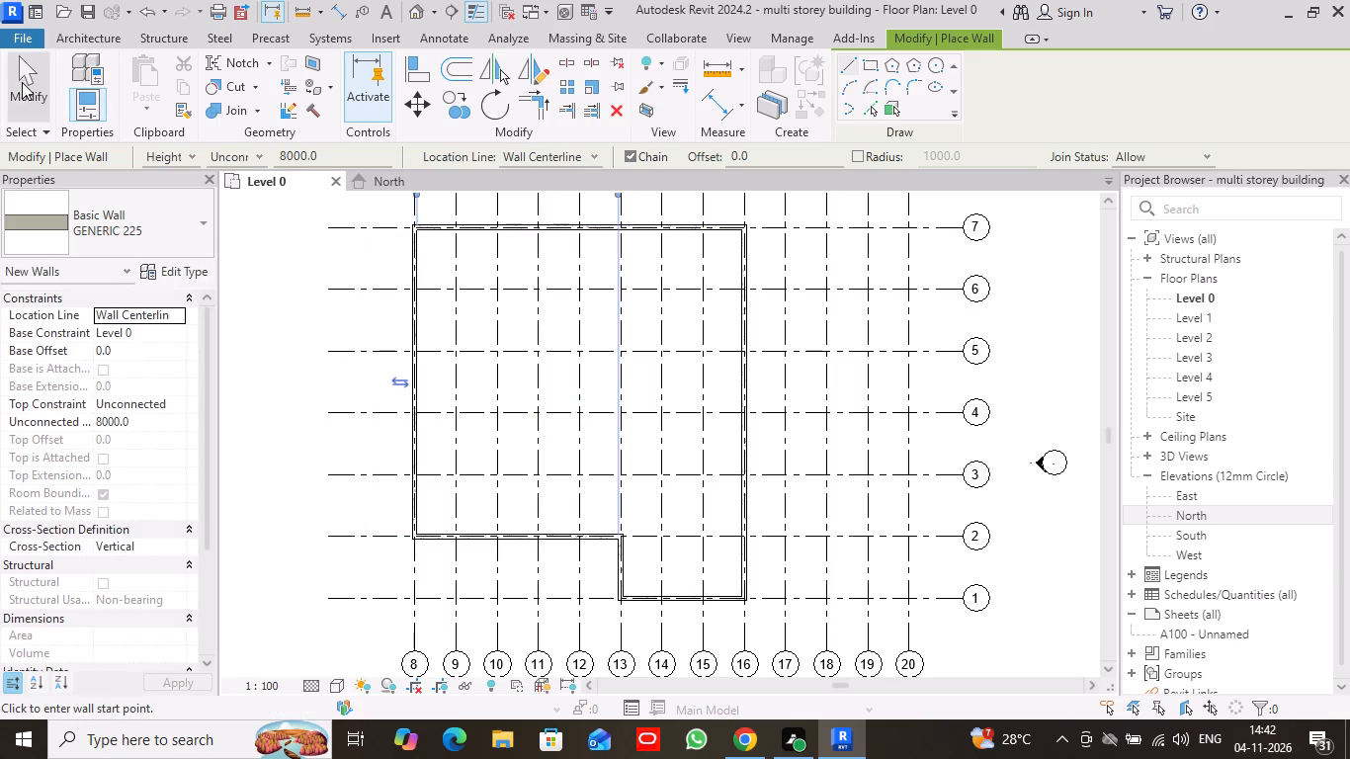
pyautogui.click(22, 82)
# Enclose the southwest corner room with GENERIC 225 walls from grid 8 along grid 4 to grid 11, and south to grid 2.
pyautogui.scroll(-4, 650, 361)
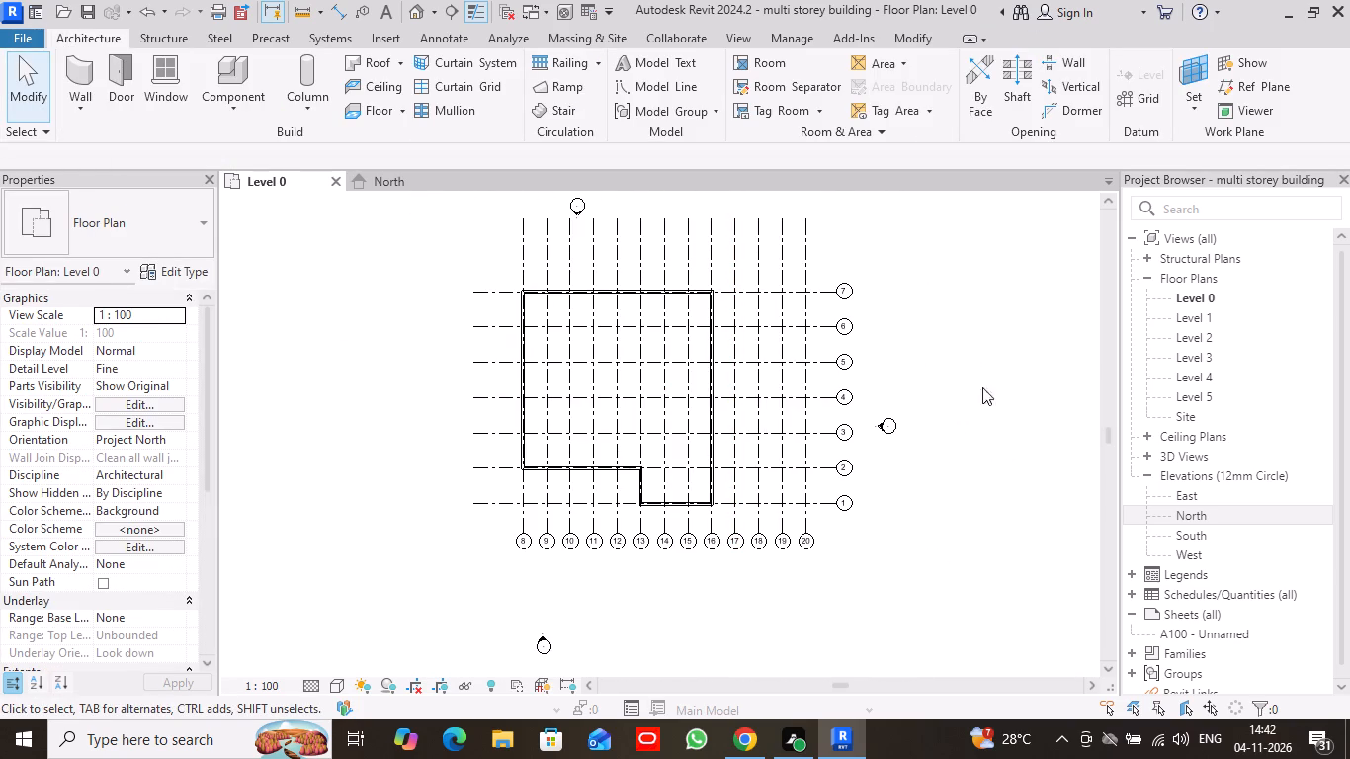
pyautogui.click(78, 66)
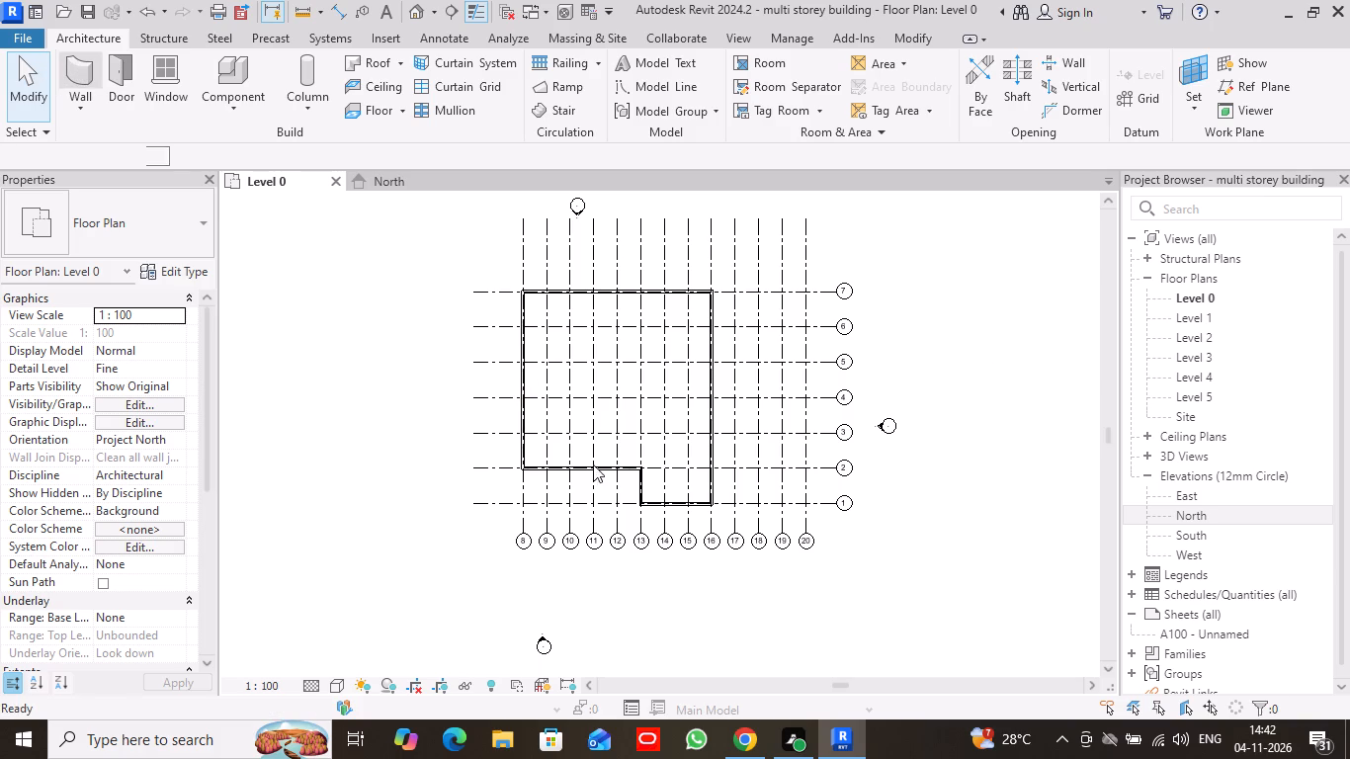
pyautogui.click(520, 399)
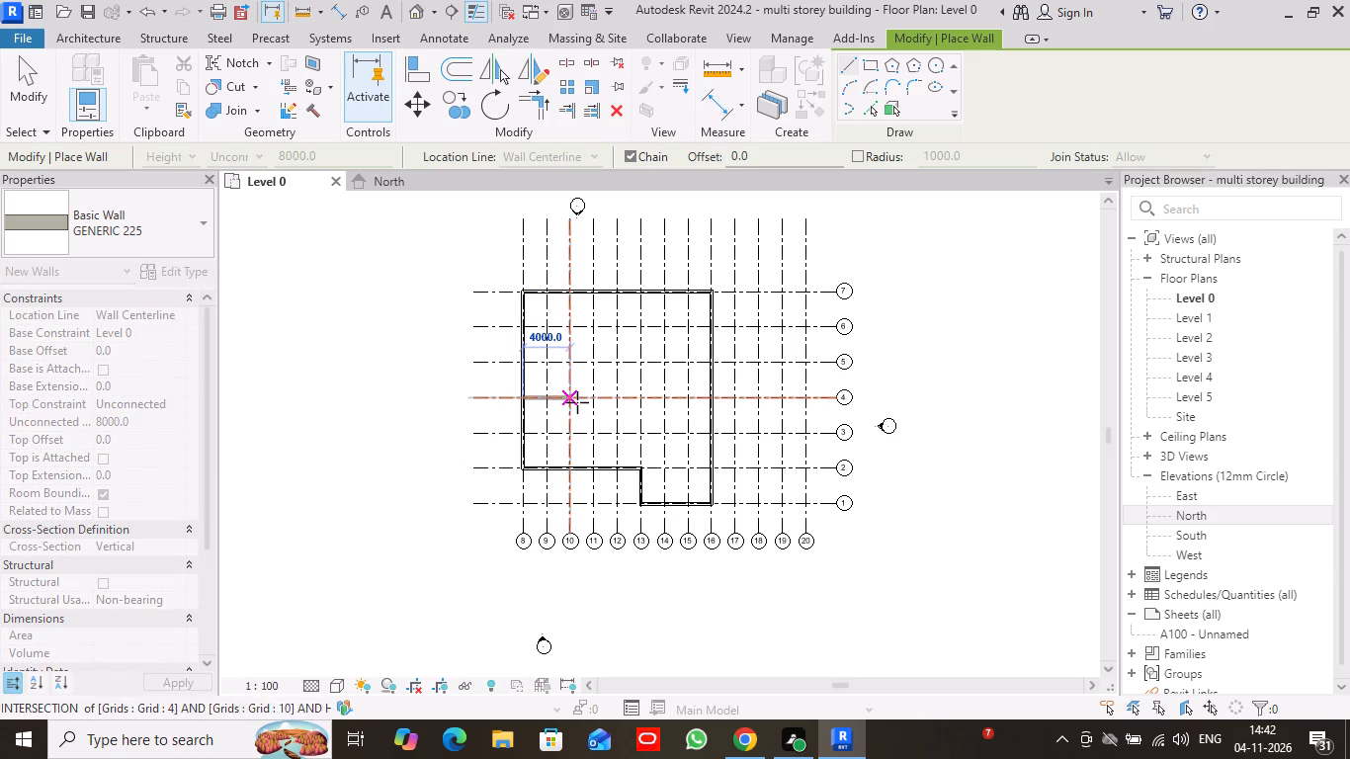
pyautogui.click(598, 402)
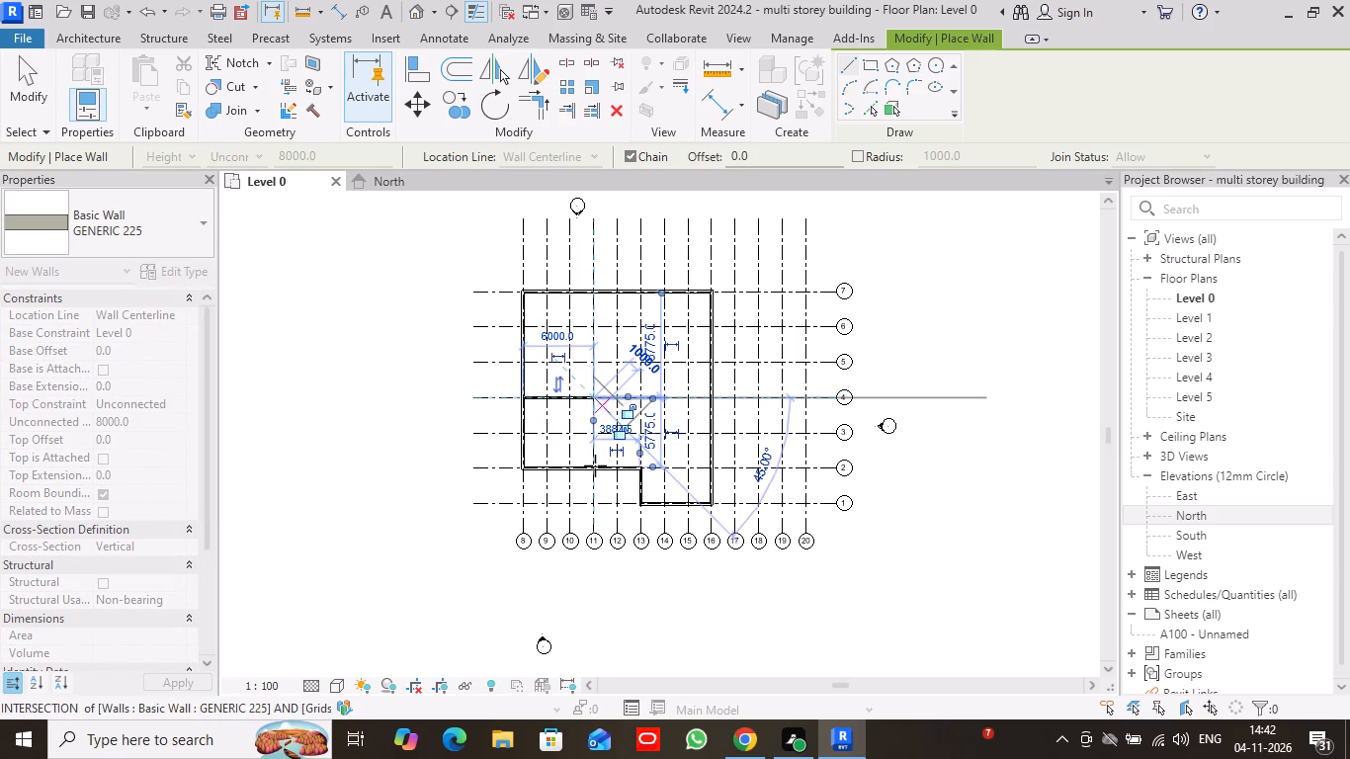
pyautogui.click(594, 467)
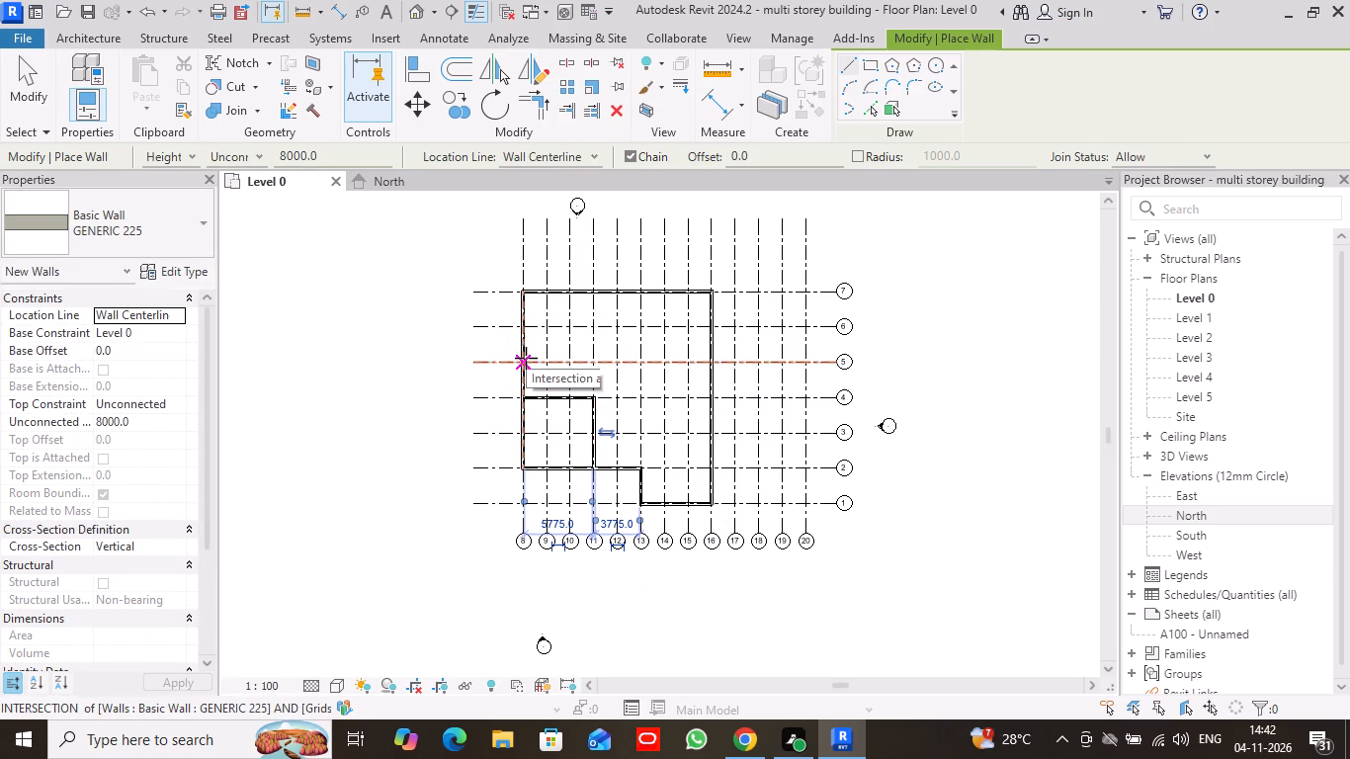
# Enclose two north rooms with walls along grid 5 from grid 8 to grid 14, and north to grid 7 on grids 11 and 14.
pyautogui.click(526, 358)
pyautogui.click(597, 364)
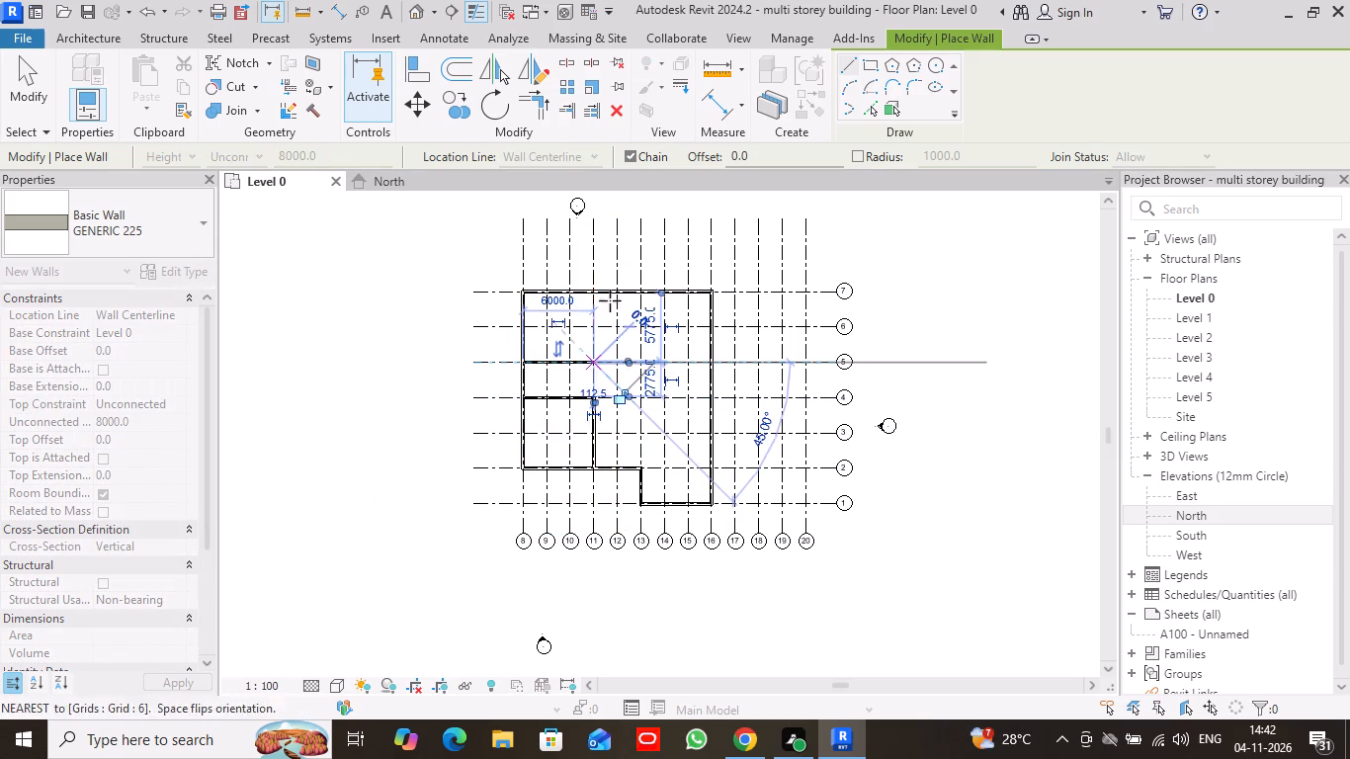
pyautogui.click(593, 292)
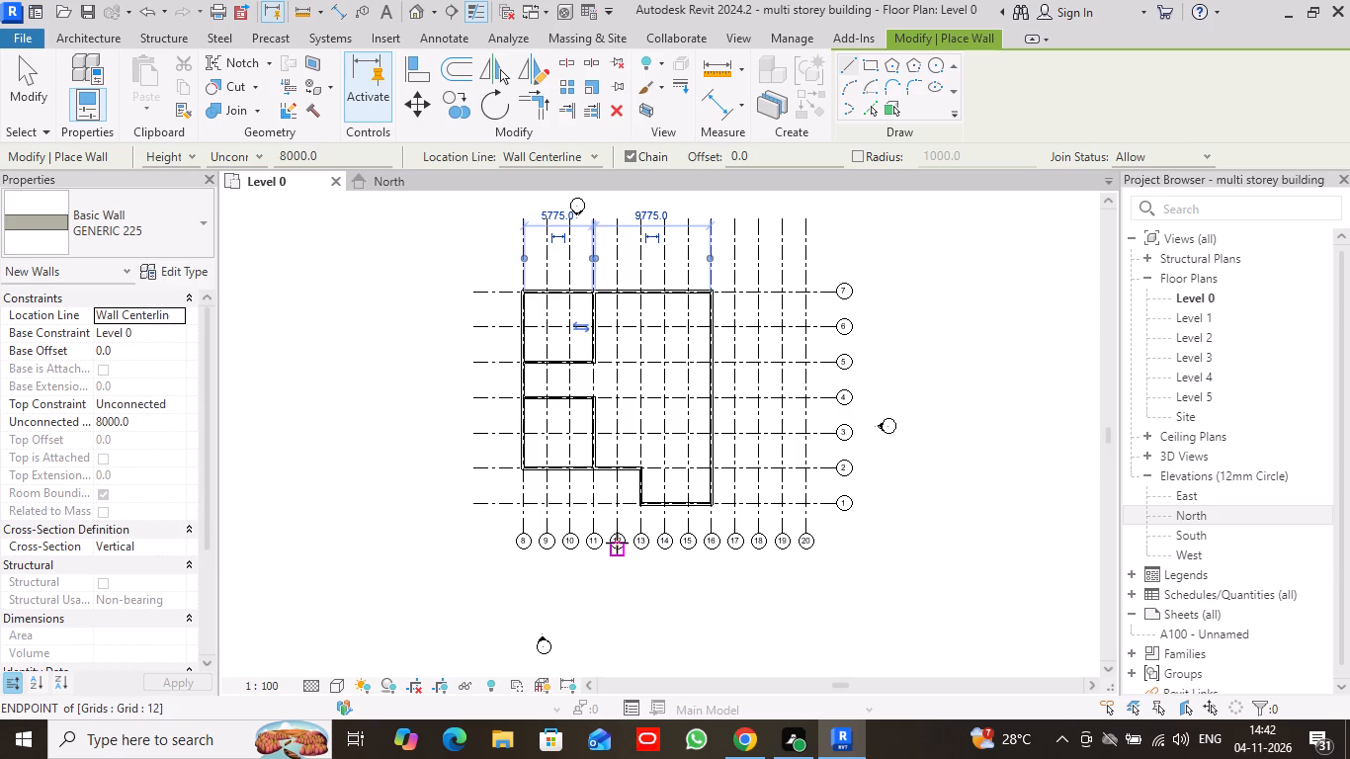
pyautogui.scroll(5, 598, 367)
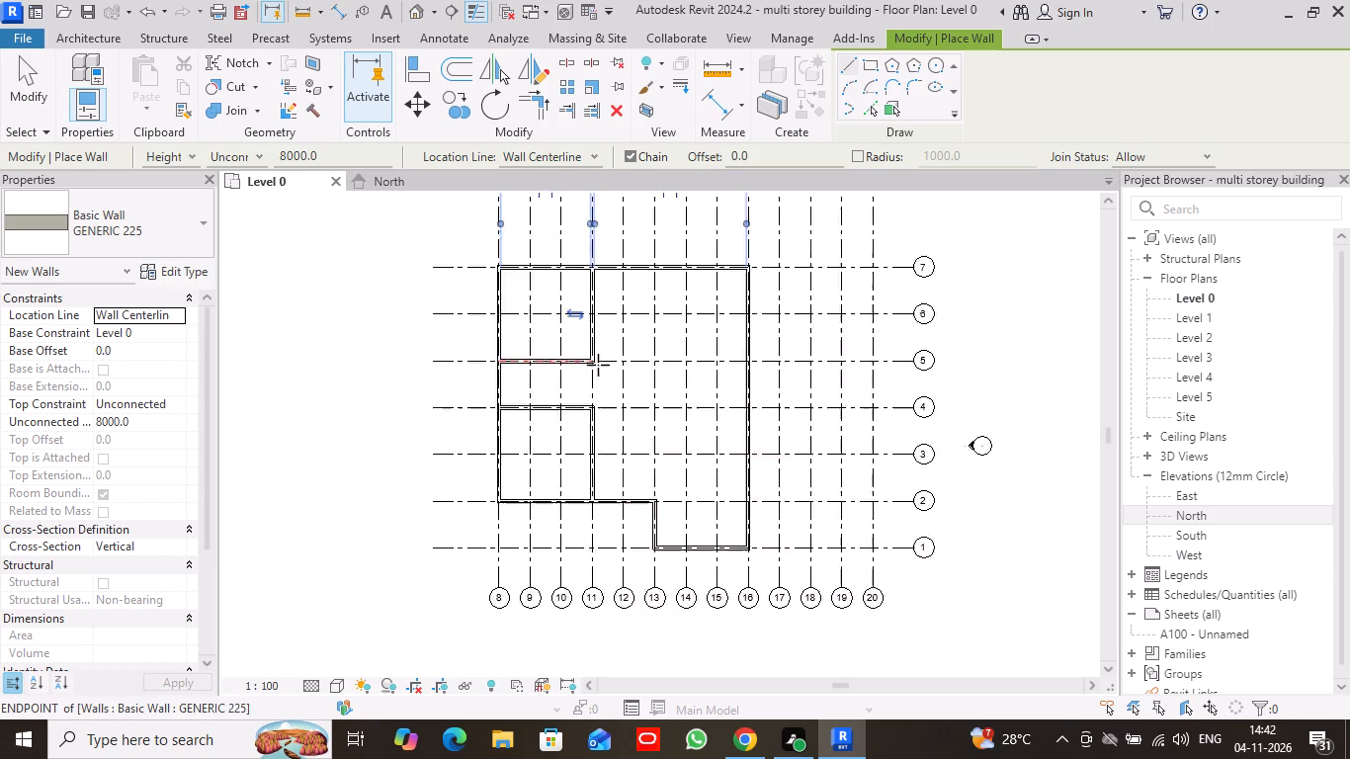
pyautogui.click(591, 358)
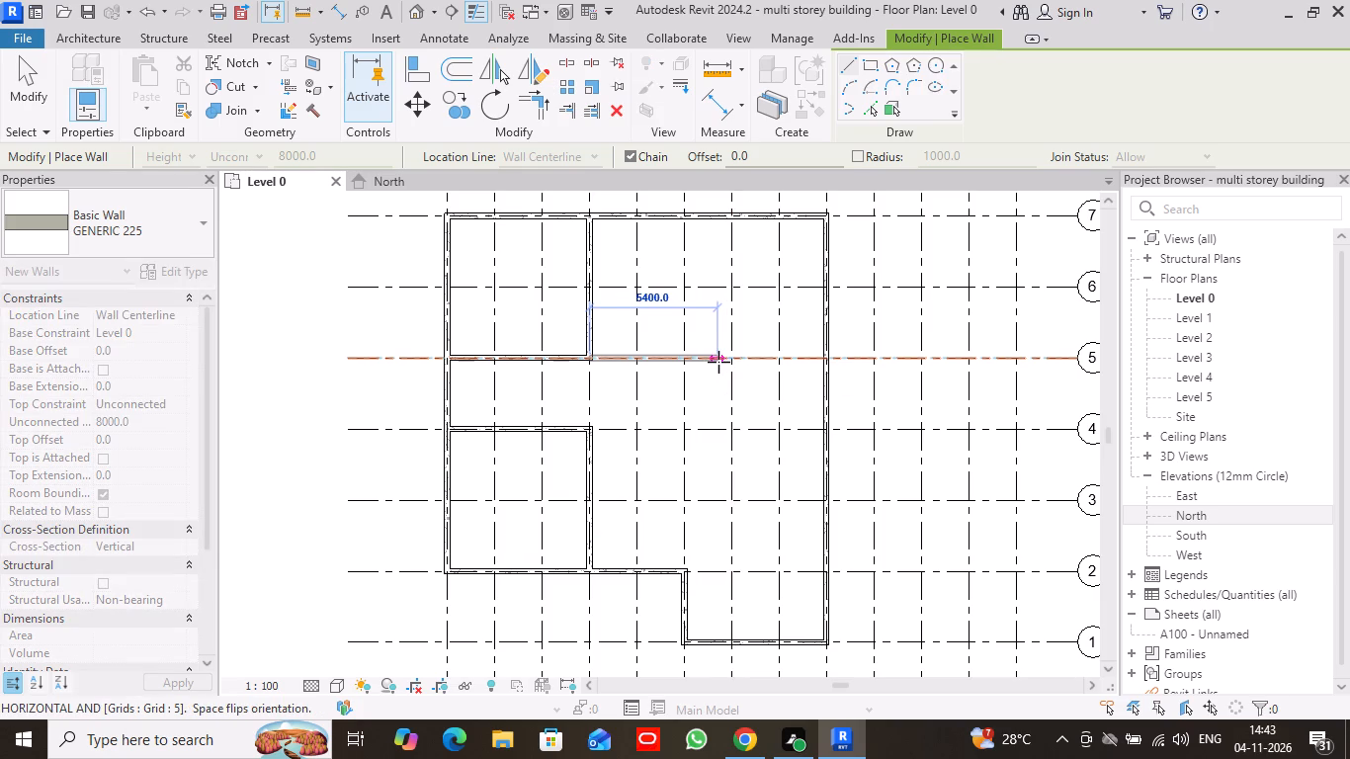
pyautogui.click(734, 364)
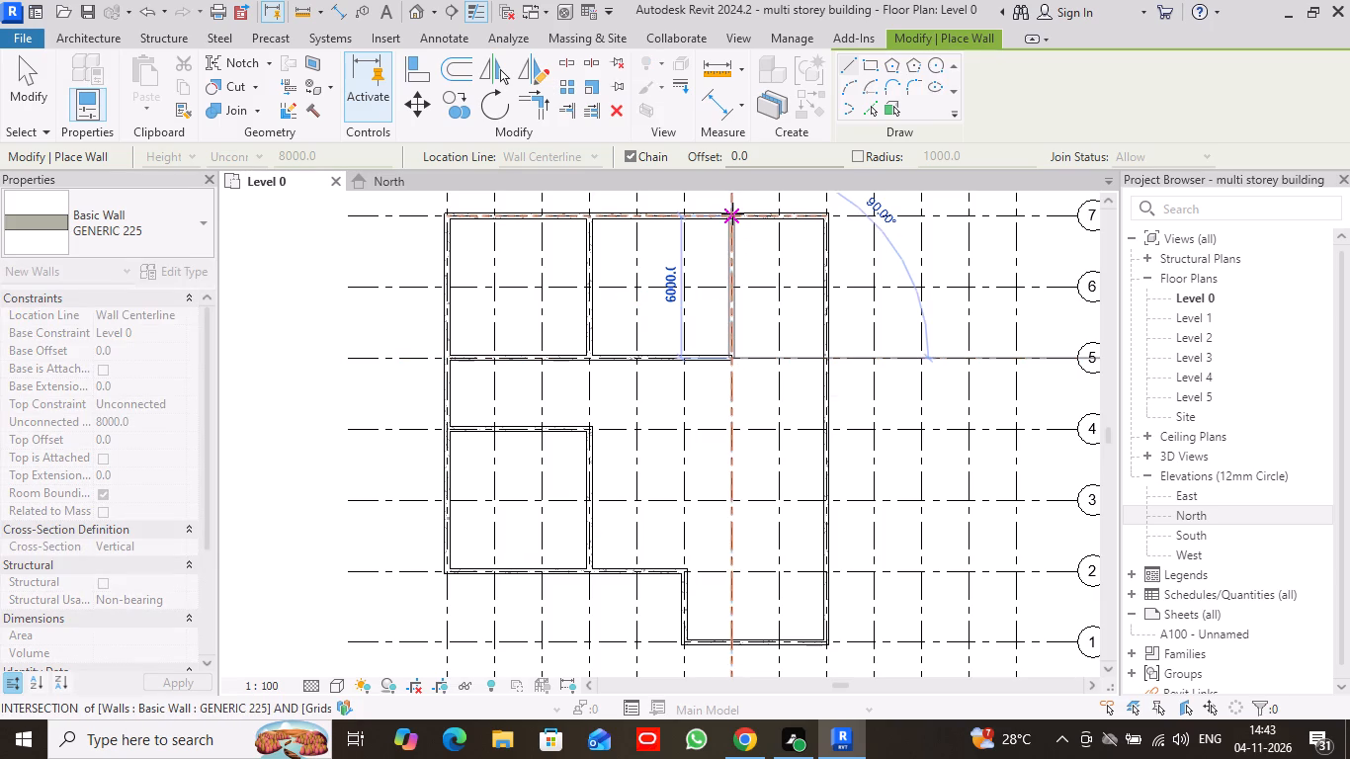
pyautogui.click(732, 213)
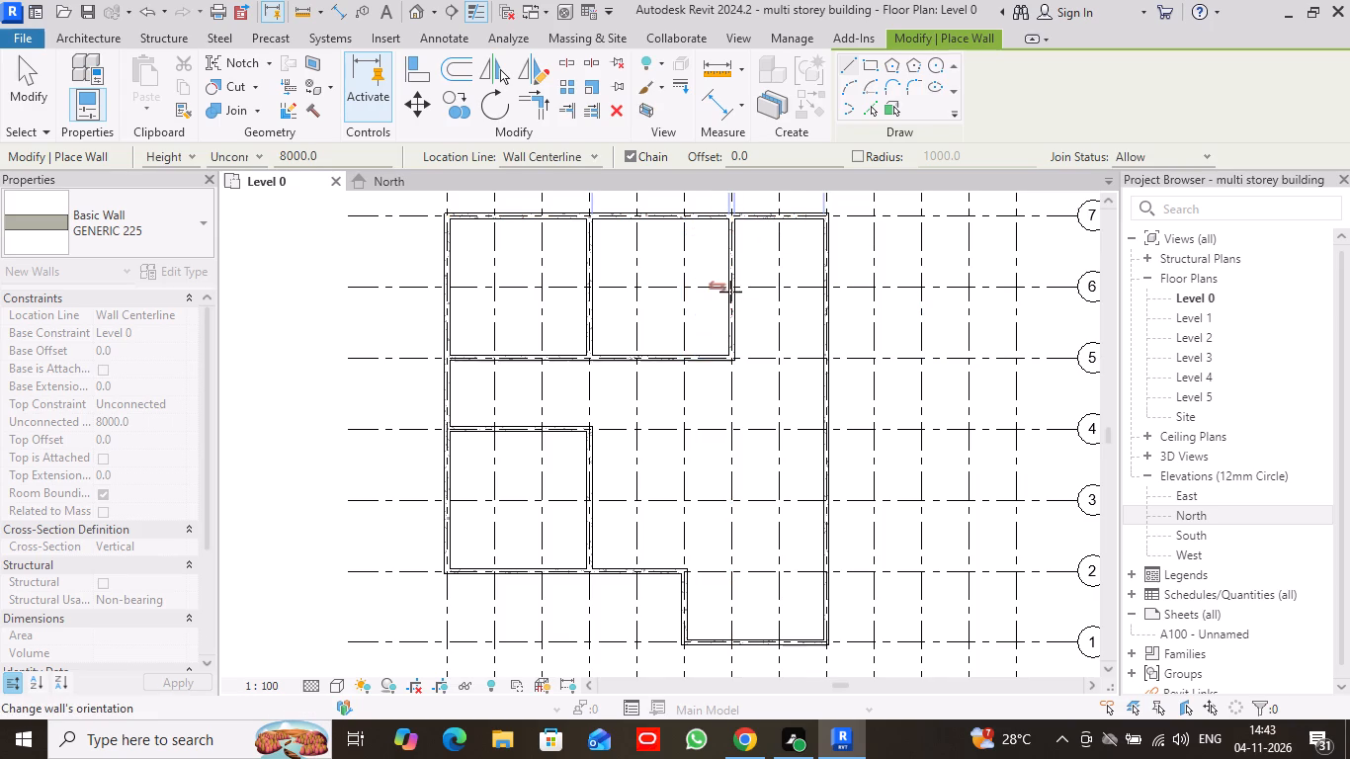
# Draw a 4000 mm wall along grid 6 from the east exterior wall on grid 16 to the wall on grid 14.
pyautogui.click(823, 284)
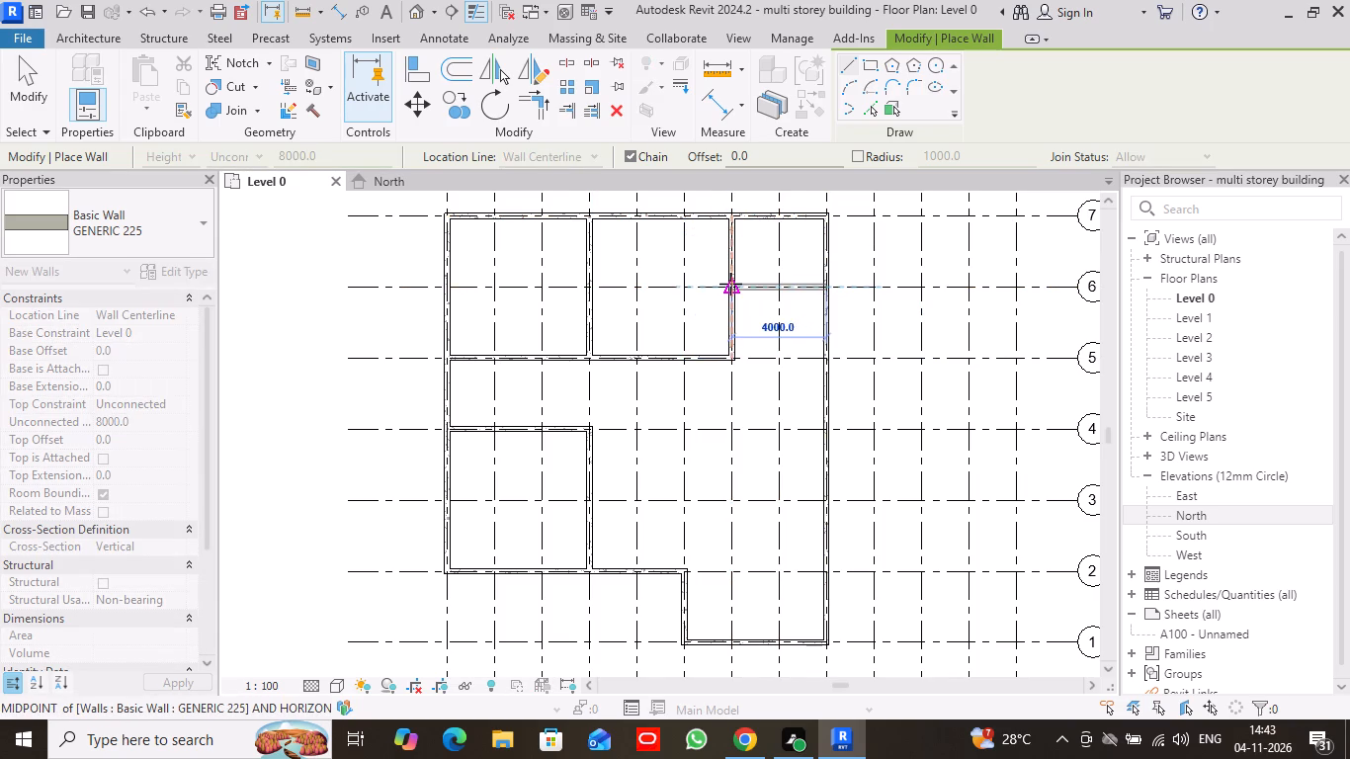
pyautogui.click(730, 284)
pyautogui.scroll(-2, 864, 399)
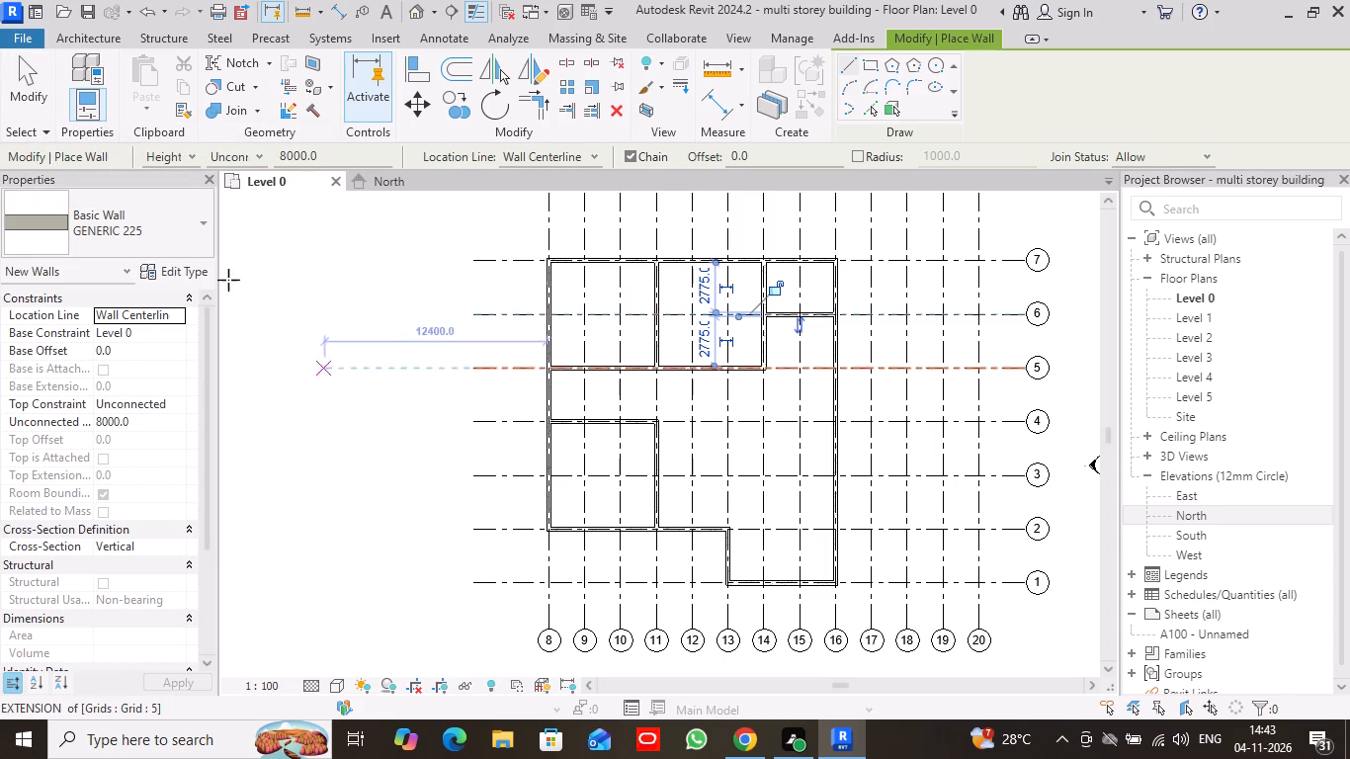
pyautogui.press('Escape')
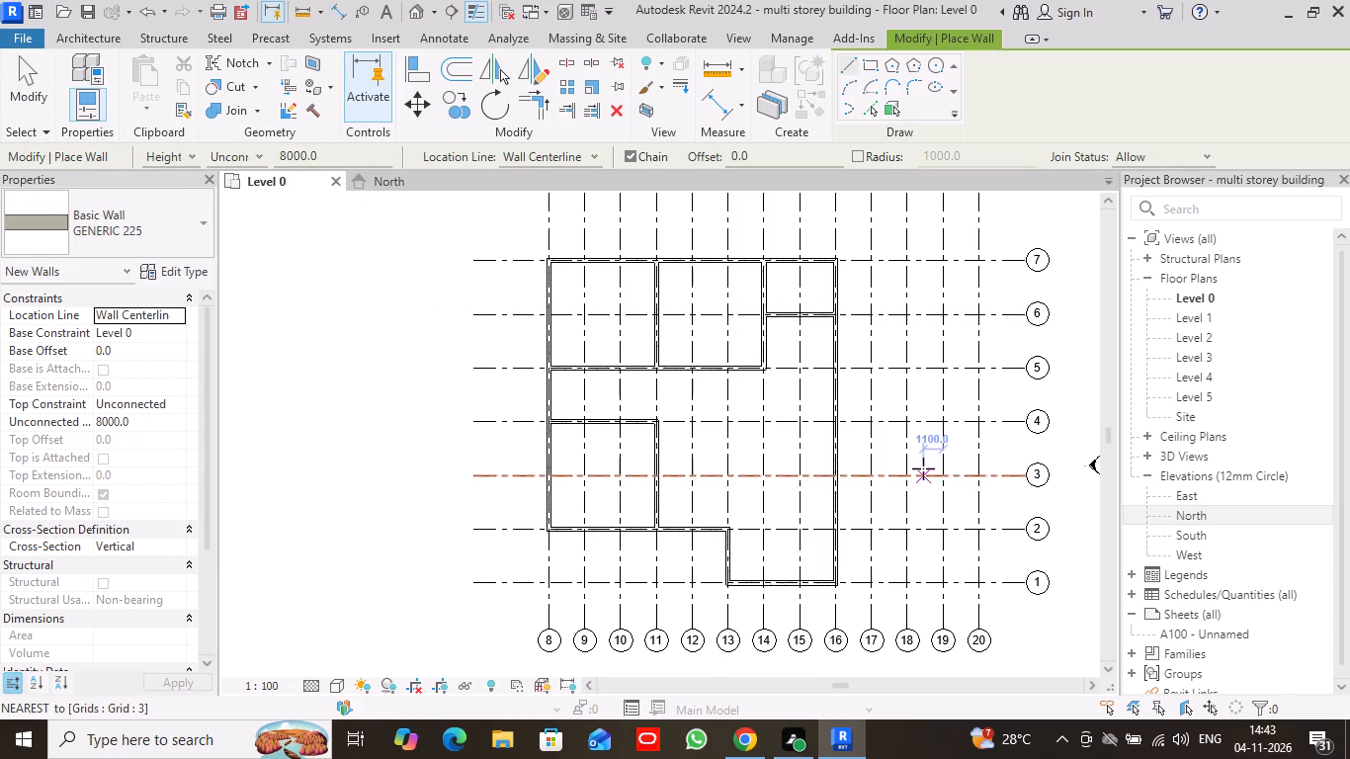
# Draw walls from intersection 13/2 north along grid 13 to grid 4, and west along grid 4 to the room corner at grid 11.
pyautogui.scroll(2, 923, 468)
pyautogui.scroll(-1, 852, 385)
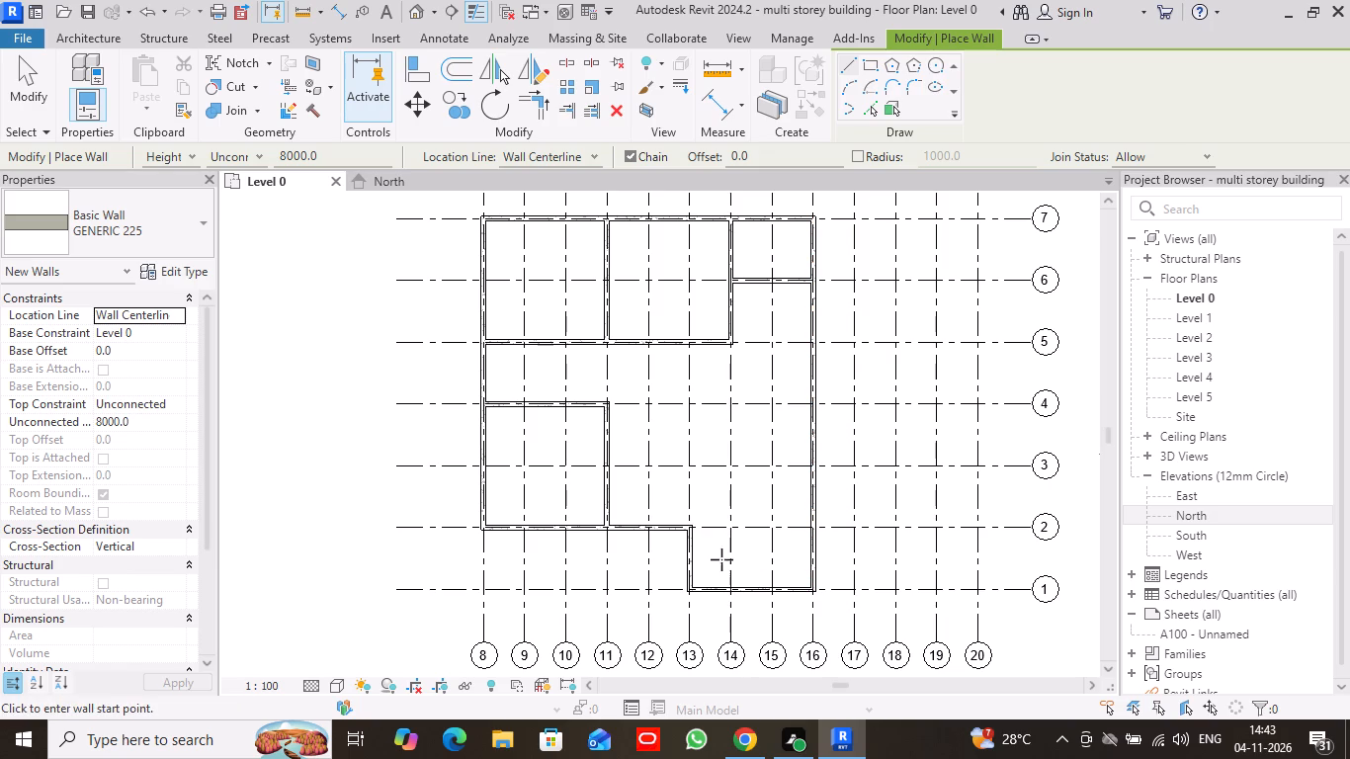
pyautogui.click(687, 525)
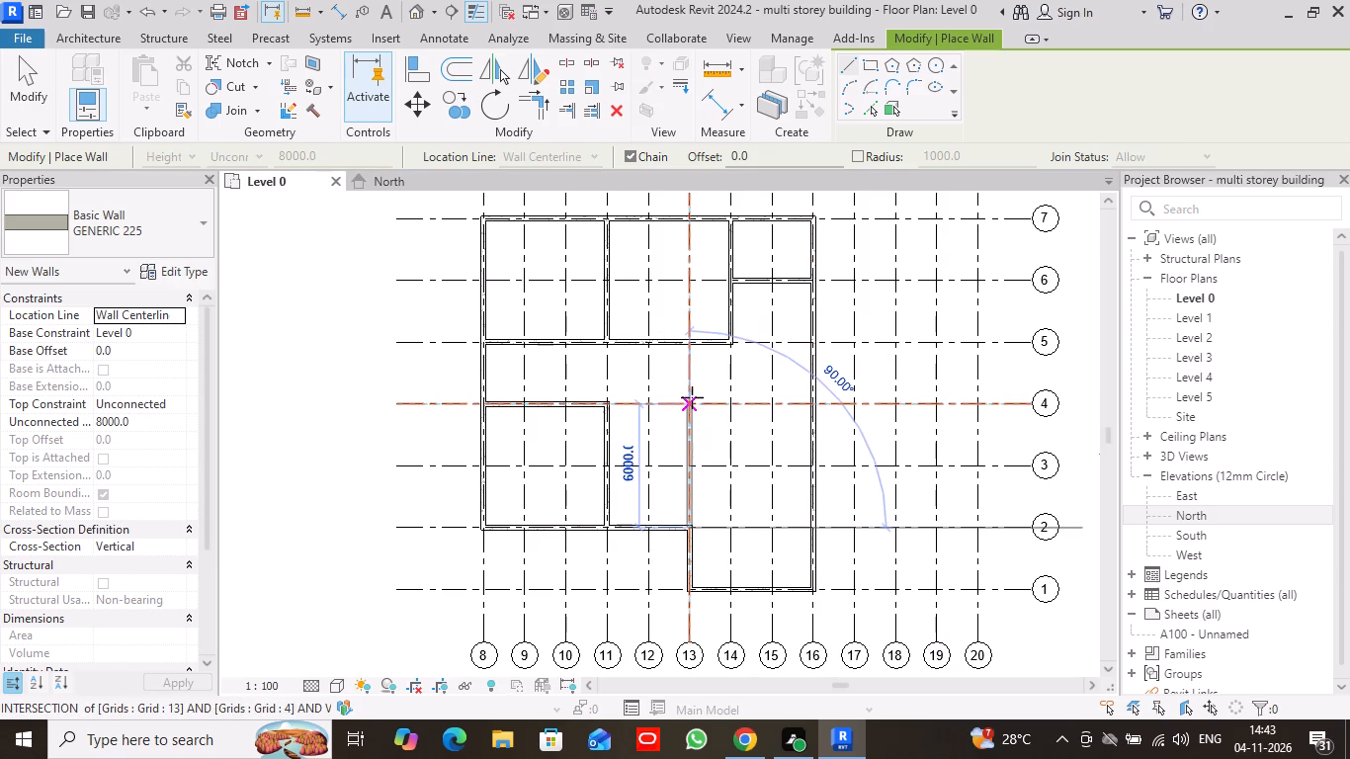
pyautogui.click(687, 403)
pyautogui.click(605, 402)
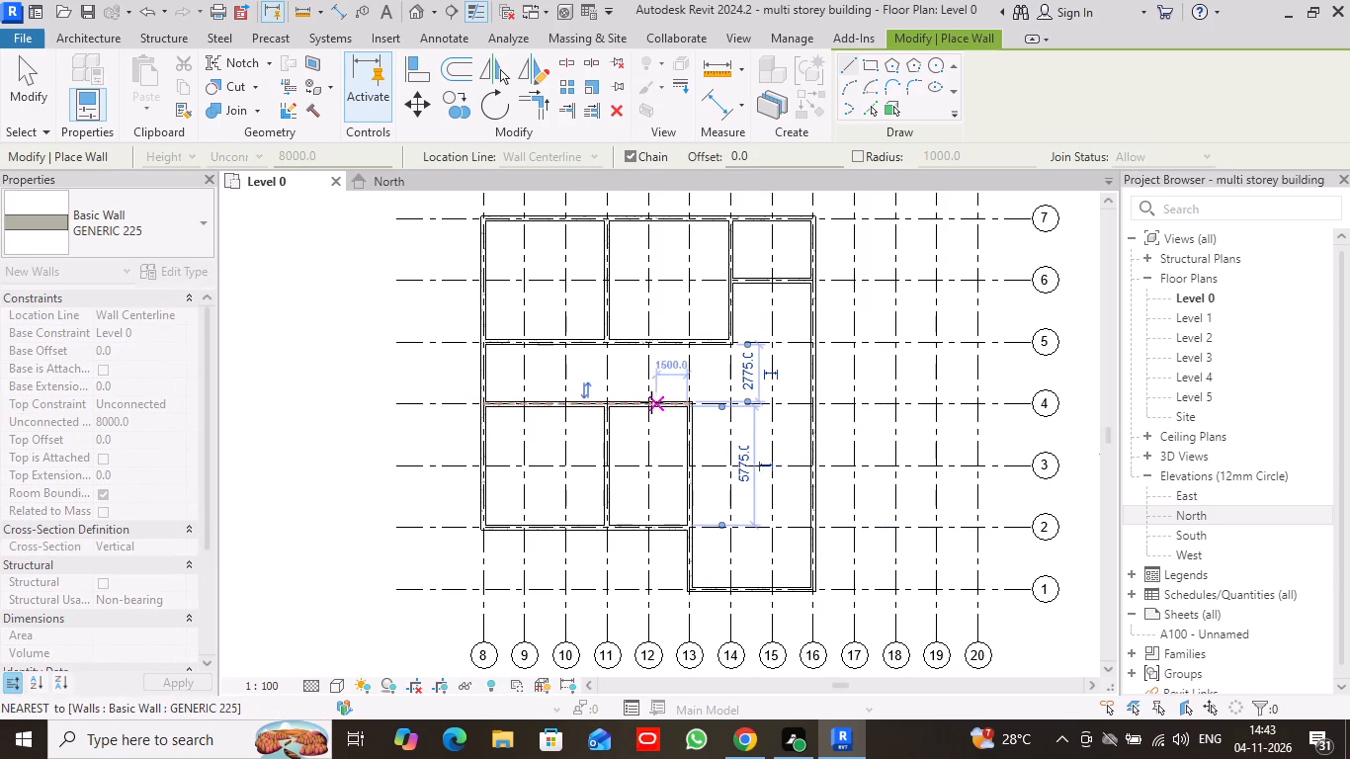
# Divide the room between grids 11 and 13 with a wall along grid 12 from grid 4 to grid 2.
pyautogui.click(649, 402)
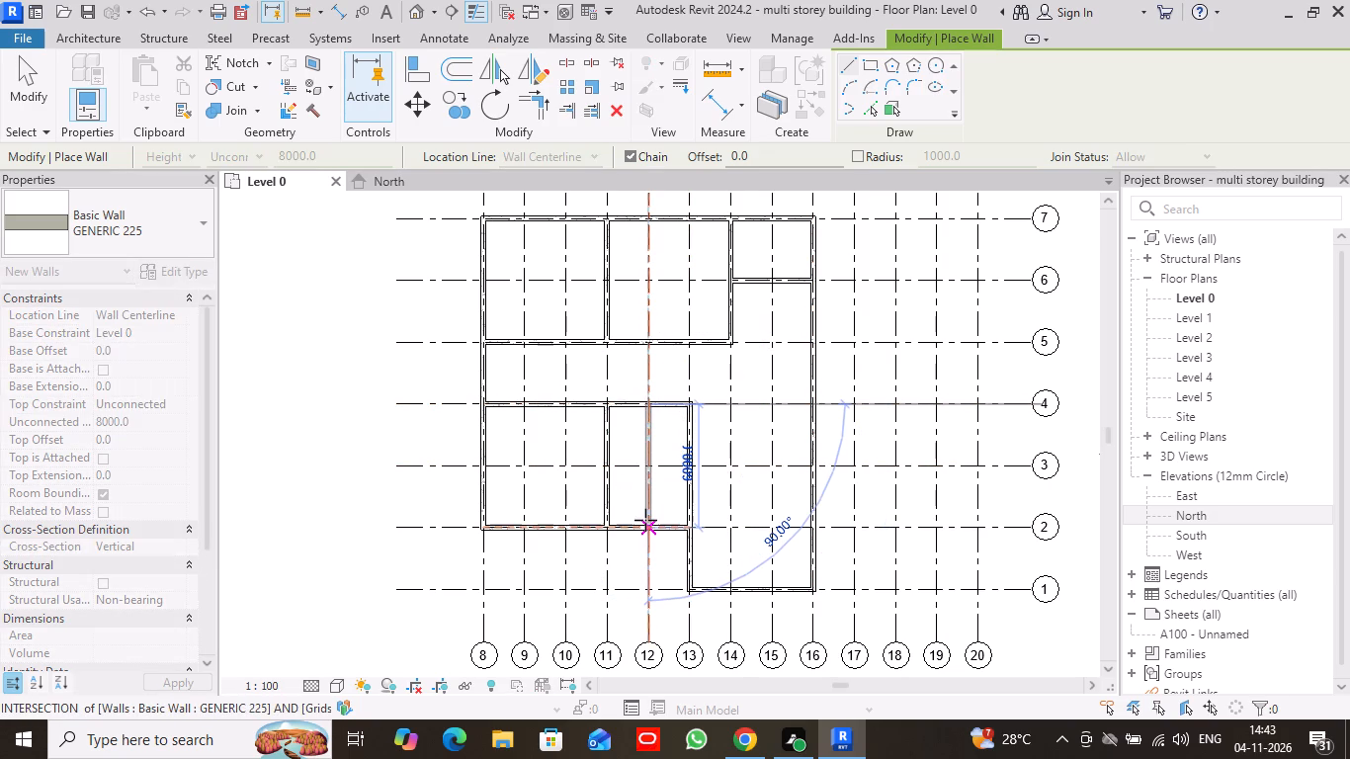
pyautogui.click(645, 520)
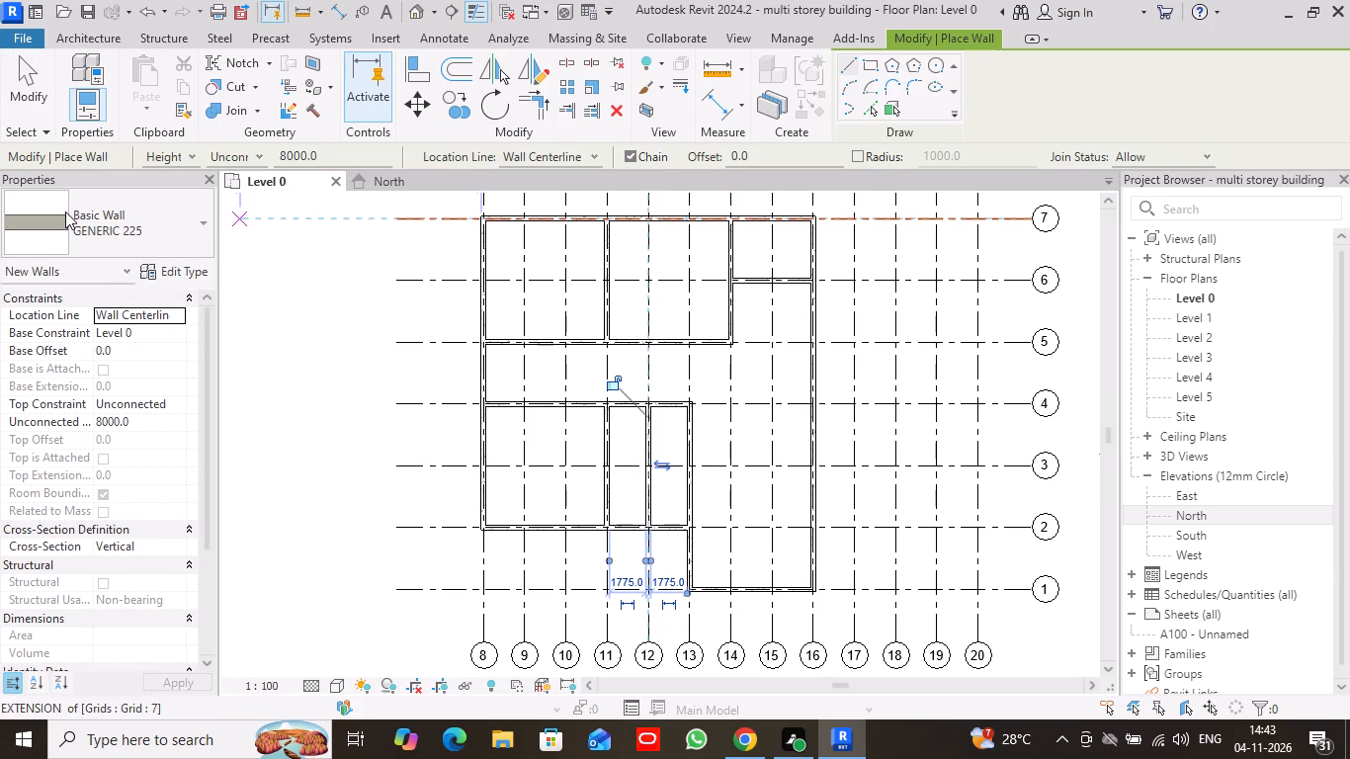
pyautogui.press('Escape')
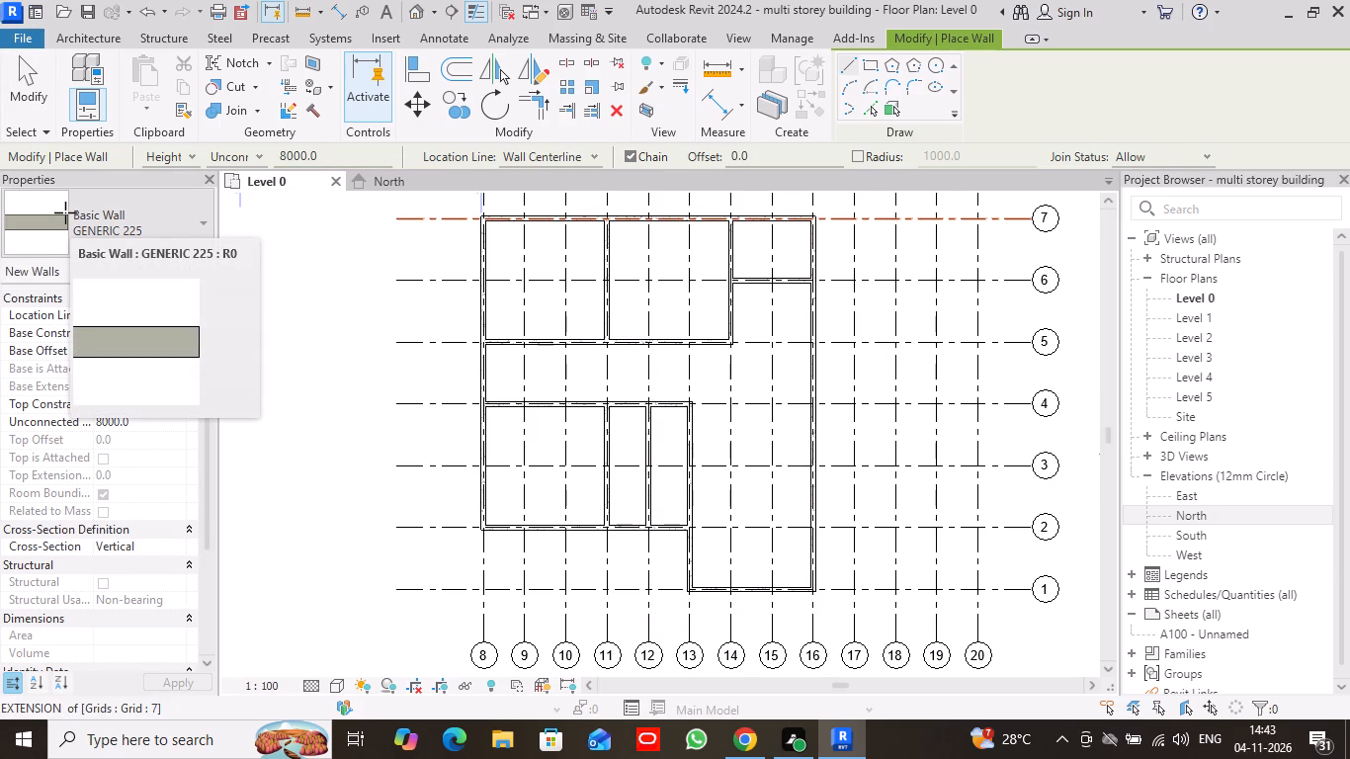
# Close the east end of the corridor with a 3000 mm wall on grid 13 between grids 5 and 4.
pyautogui.click(685, 342)
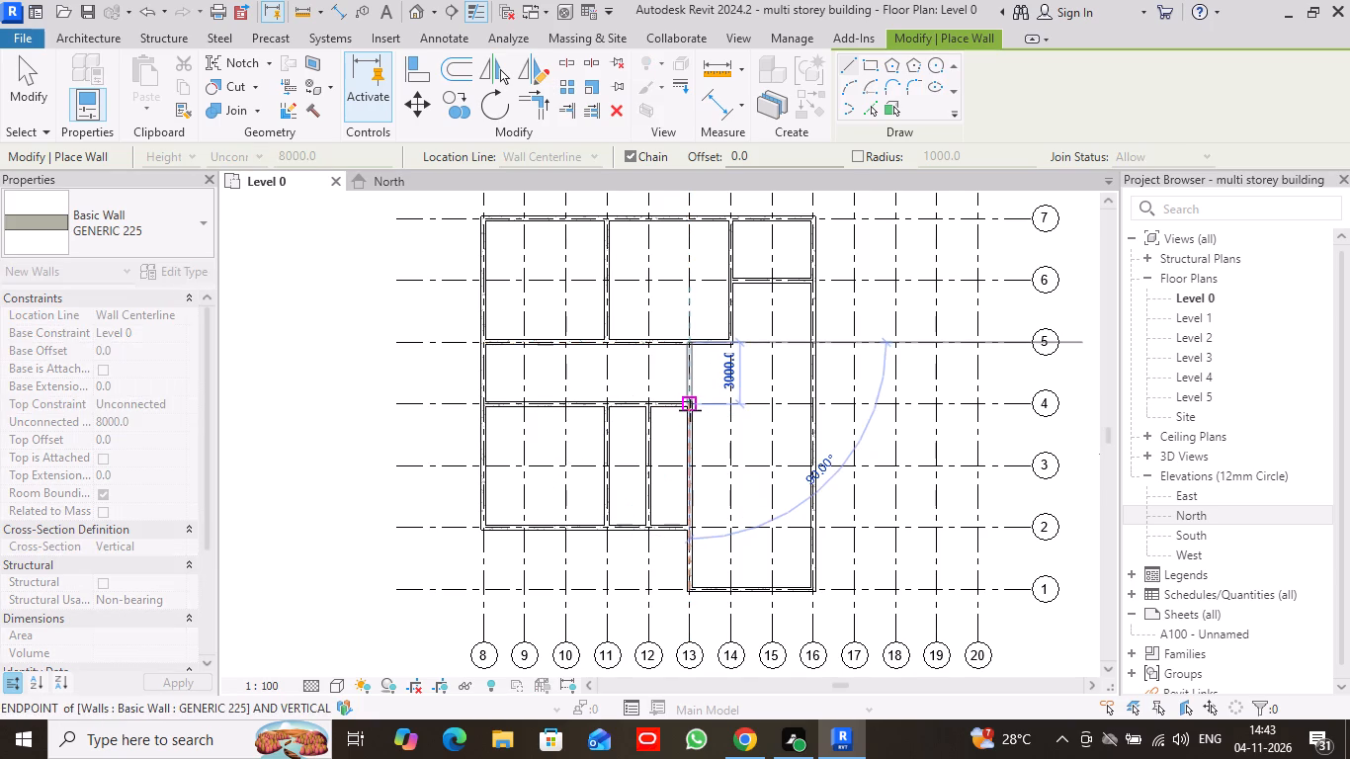
pyautogui.click(690, 410)
pyautogui.press('Escape')
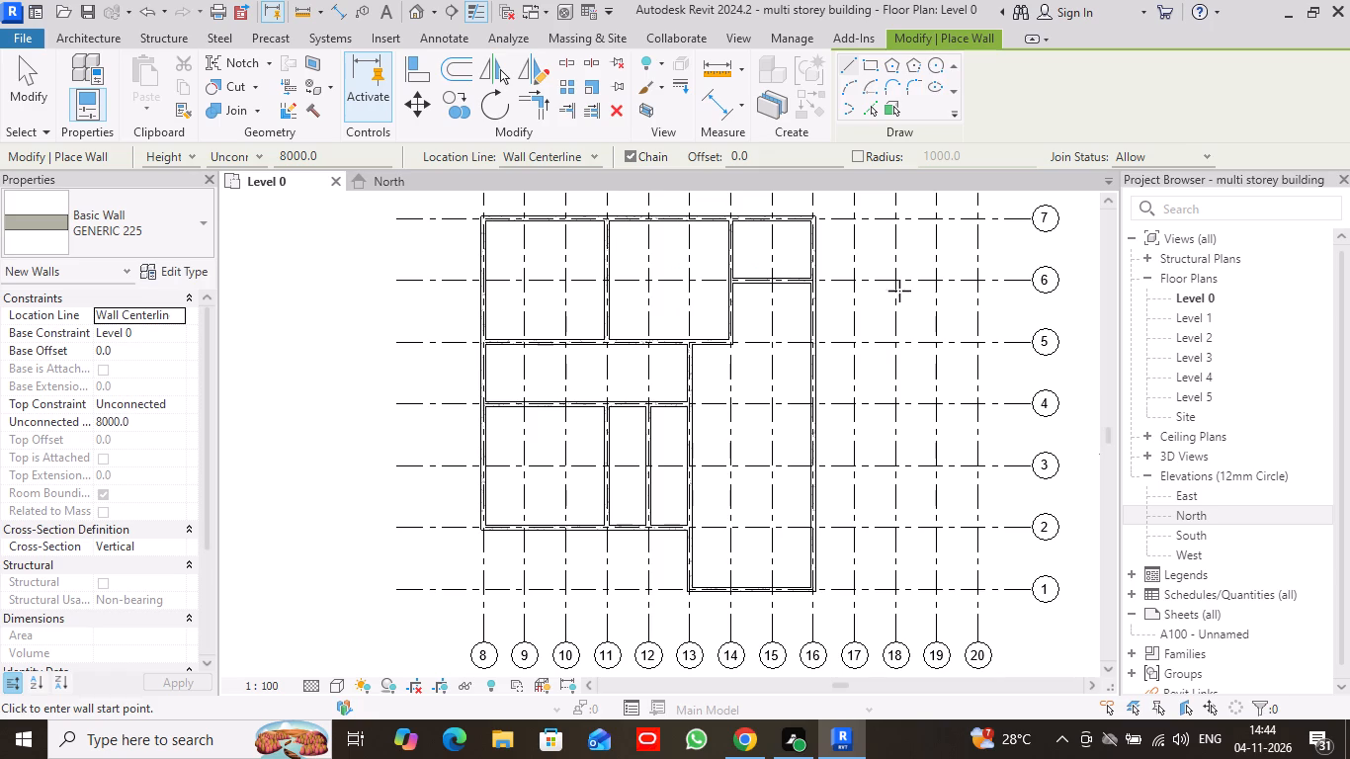
# Draw a partition wall along grid 12 from the north exterior wall on grid 7 to the wall on grid 5.
pyautogui.click(648, 215)
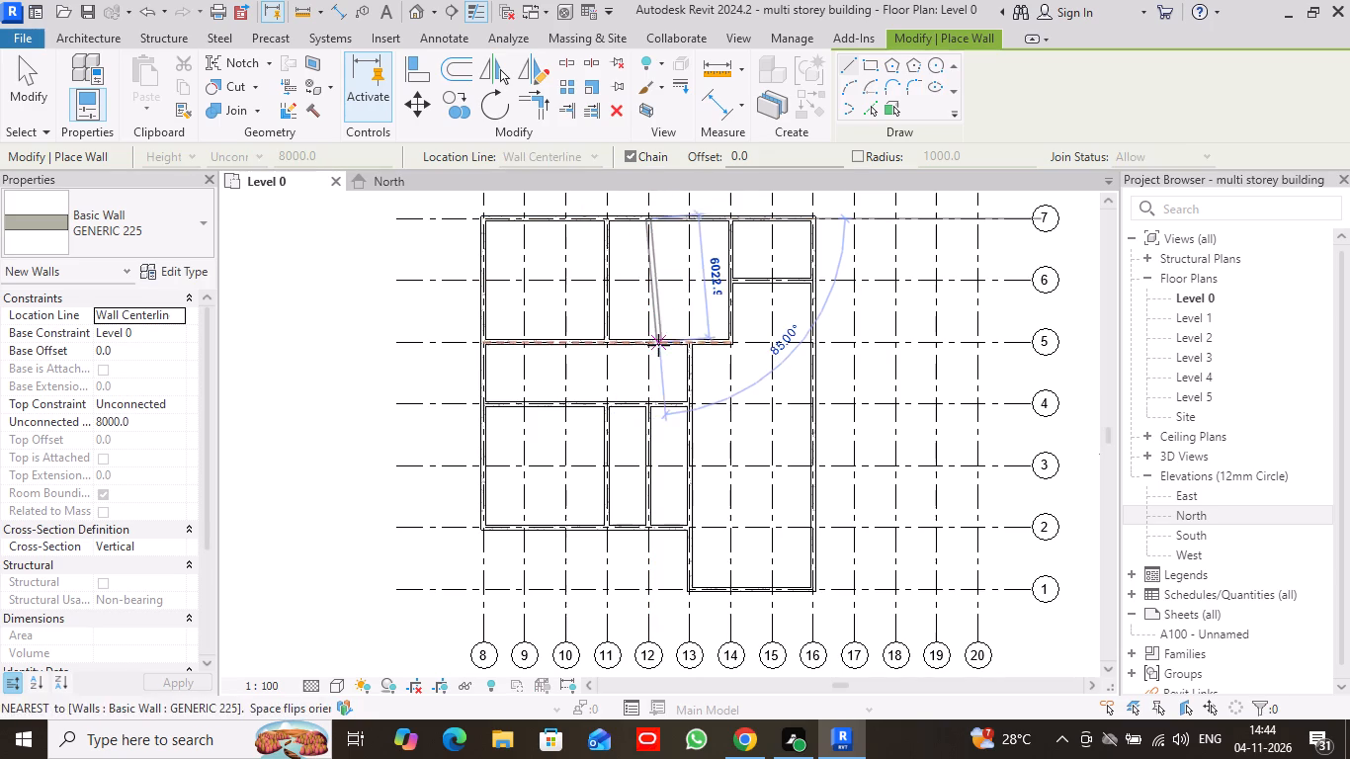
pyautogui.click(649, 347)
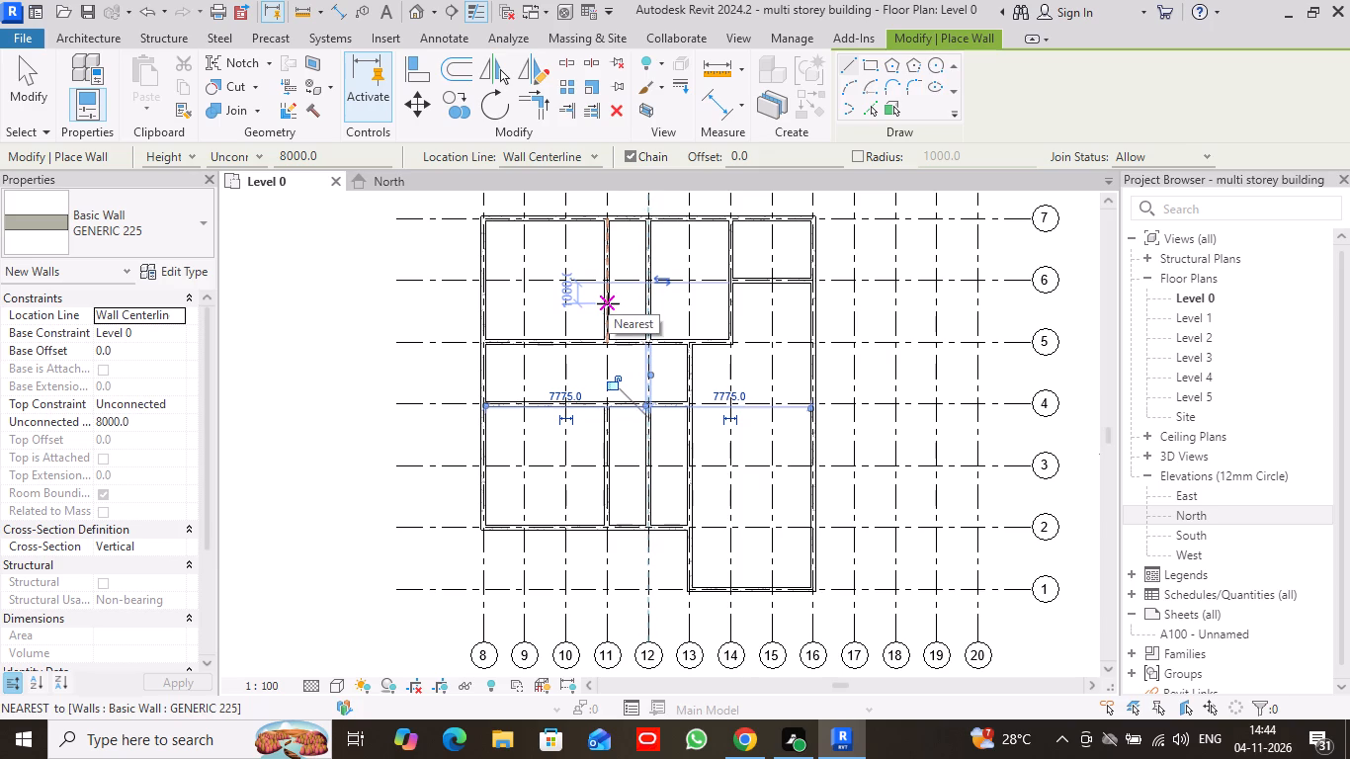
# Draw a 2000 mm cross wall between the grid 11 and 12 partitions, about 1660 mm clear north of the grid 5 wall.
pyautogui.click(608, 303)
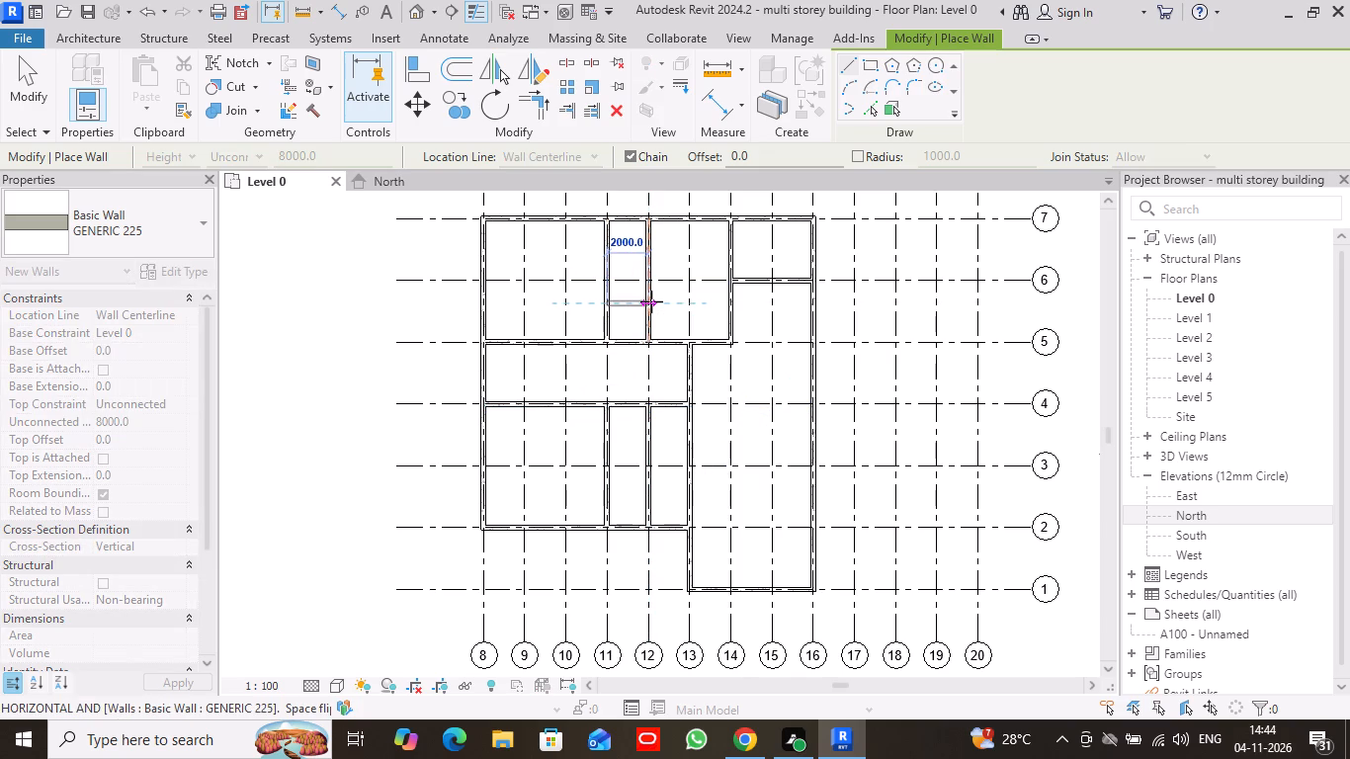
pyautogui.click(651, 301)
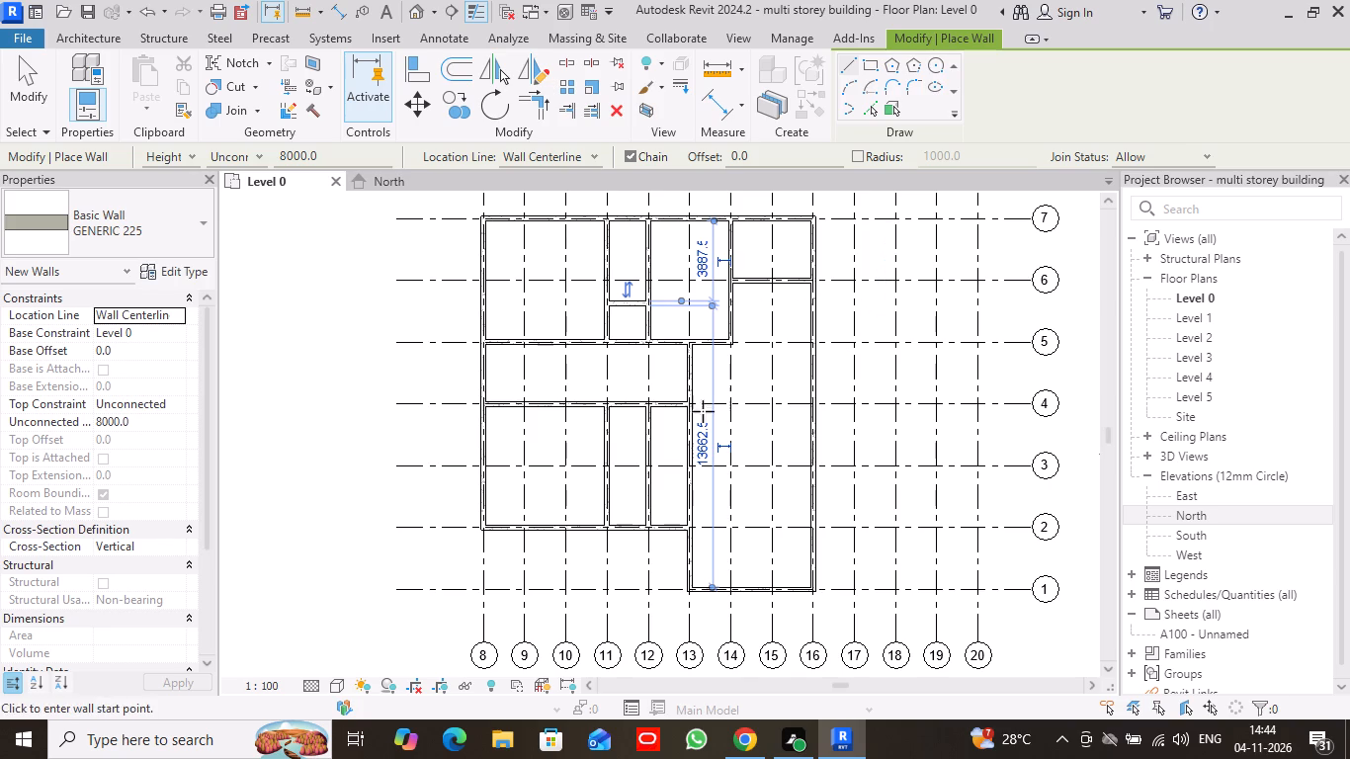
# Draw a 4000 mm cross wall from the grid 11 wall to the grid 13 wall, about 1690 mm clear south of the grid 4 wall.
pyautogui.click(607, 444)
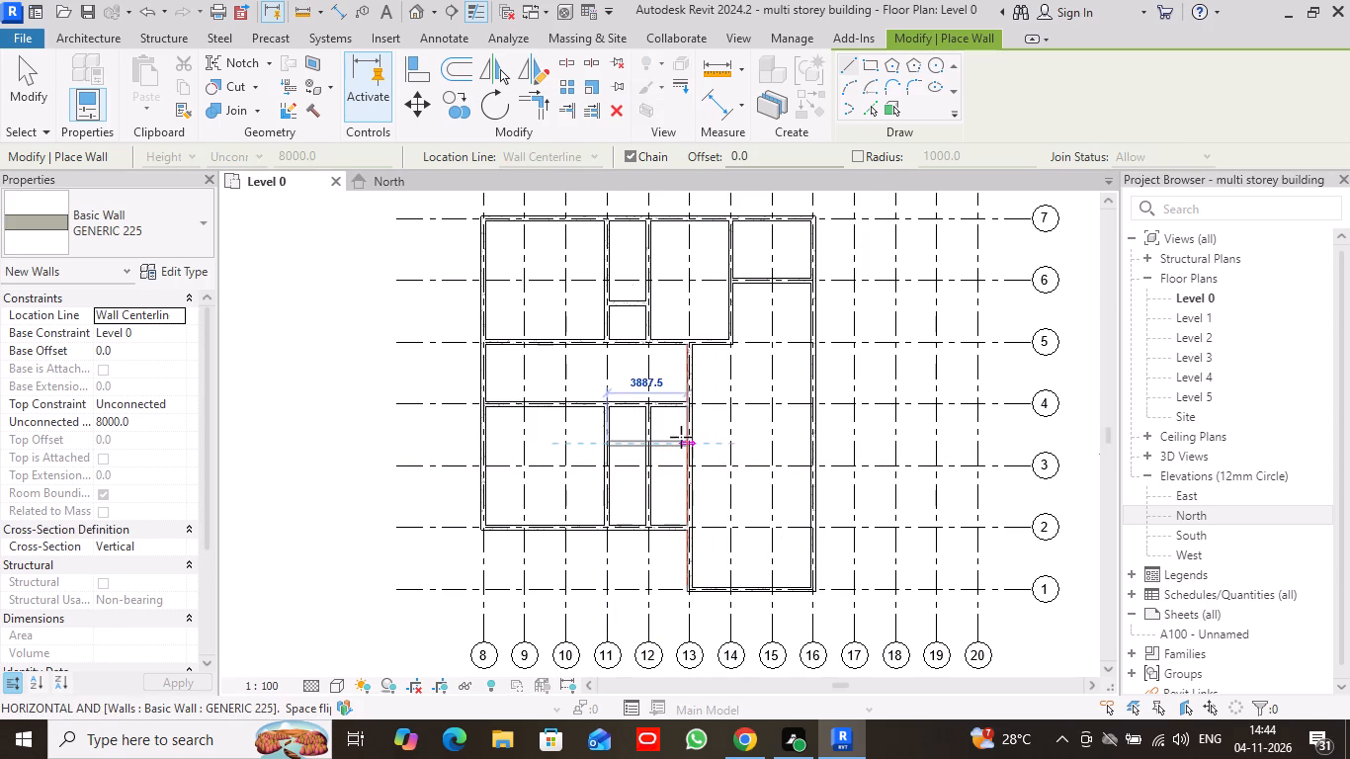
pyautogui.click(687, 443)
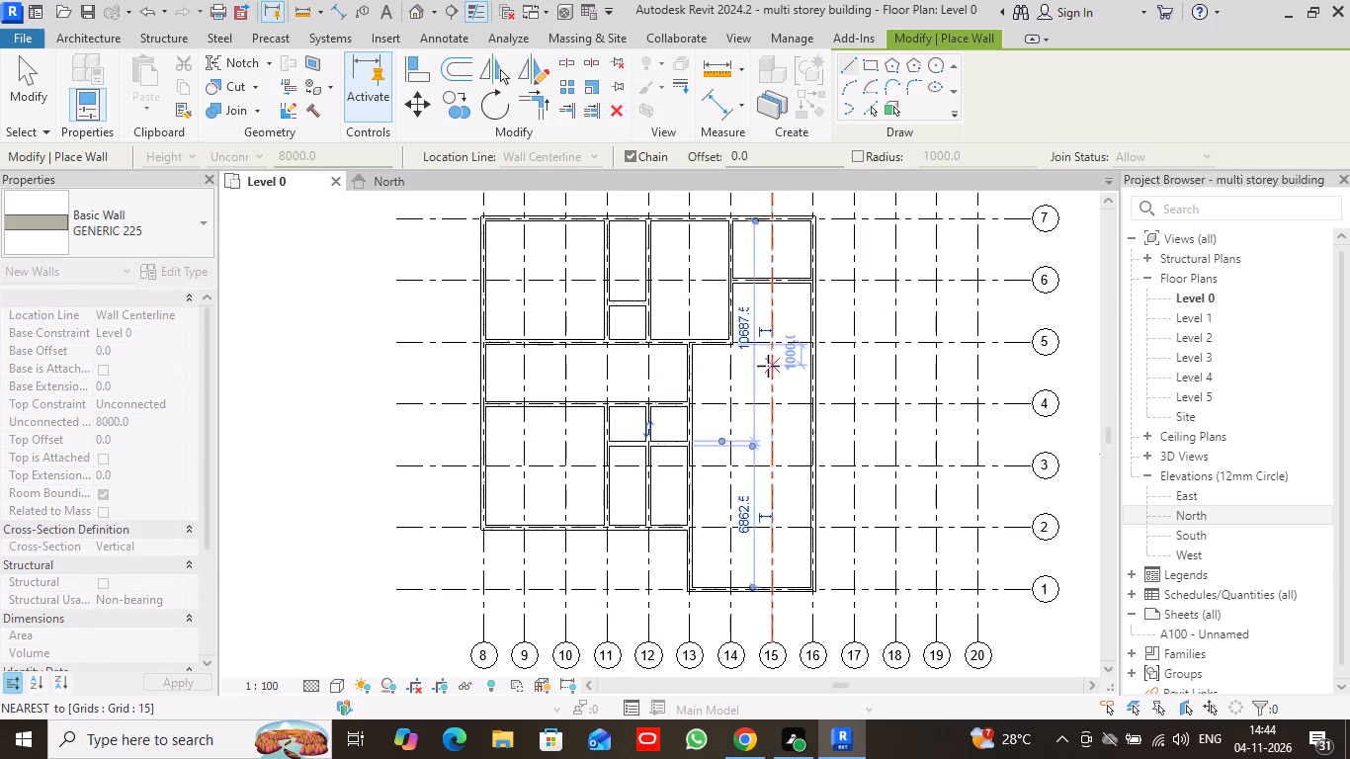
pyautogui.press('Escape')
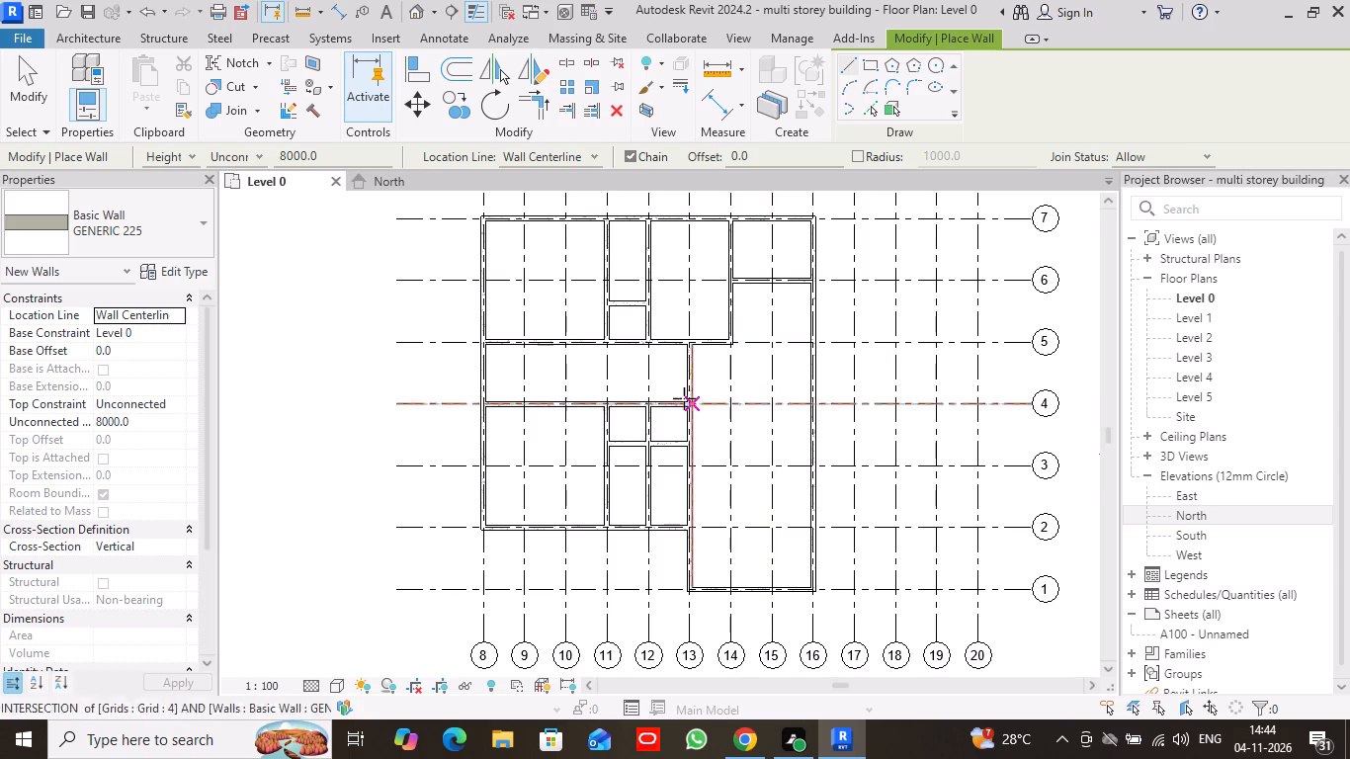
pyautogui.click(23, 86)
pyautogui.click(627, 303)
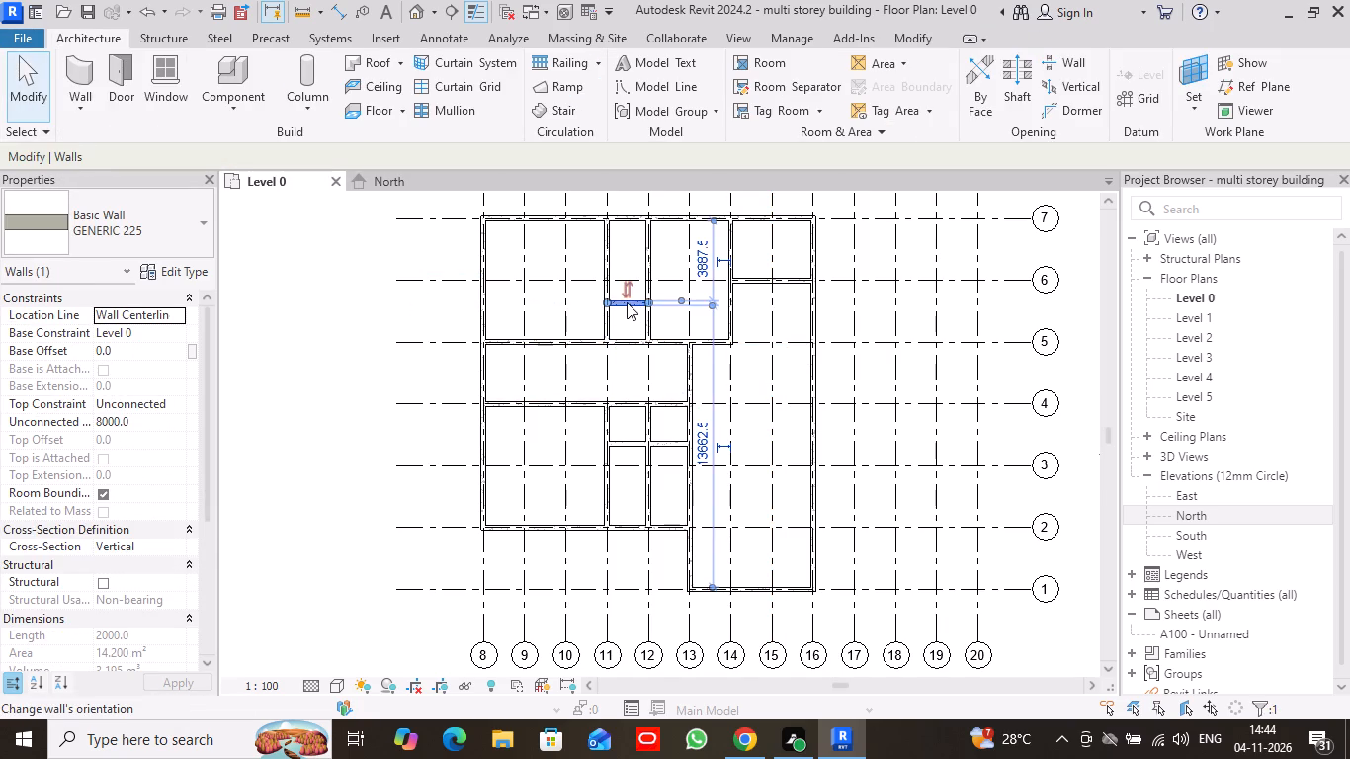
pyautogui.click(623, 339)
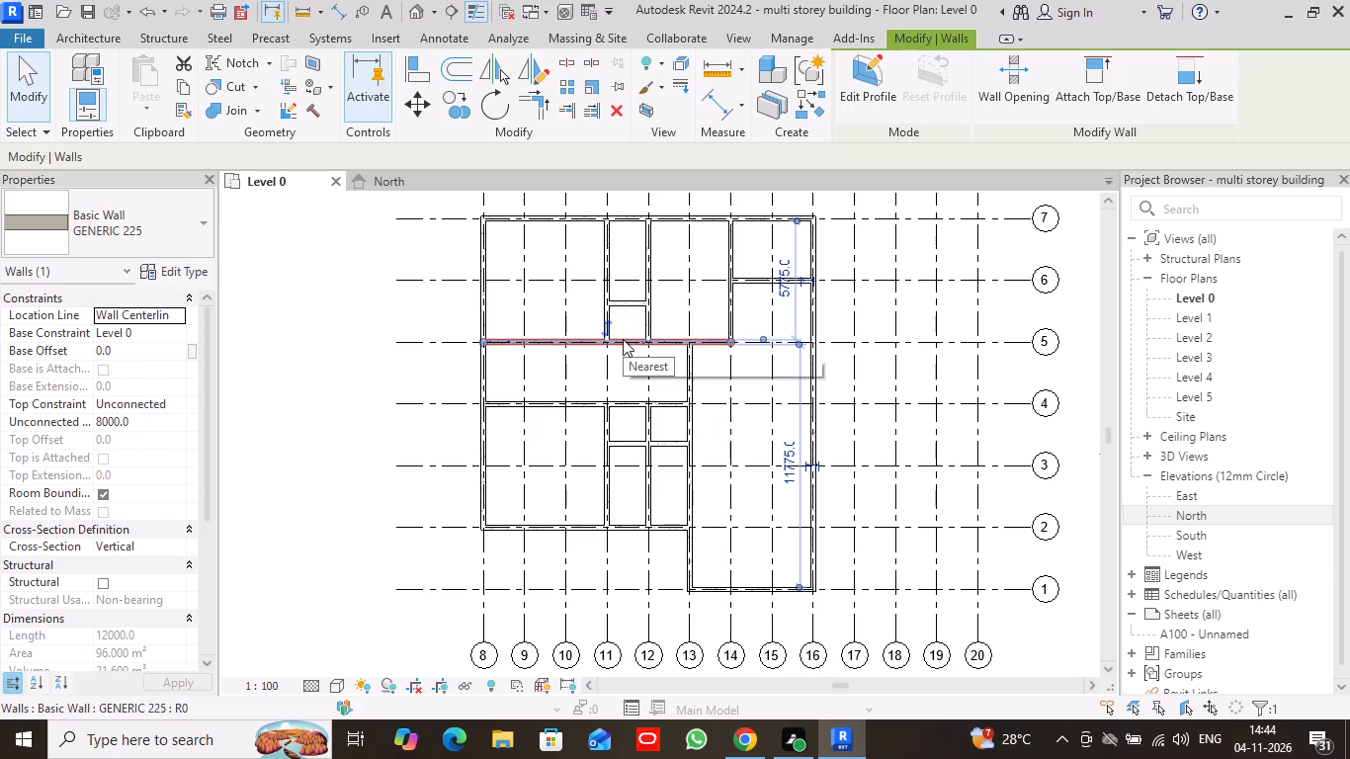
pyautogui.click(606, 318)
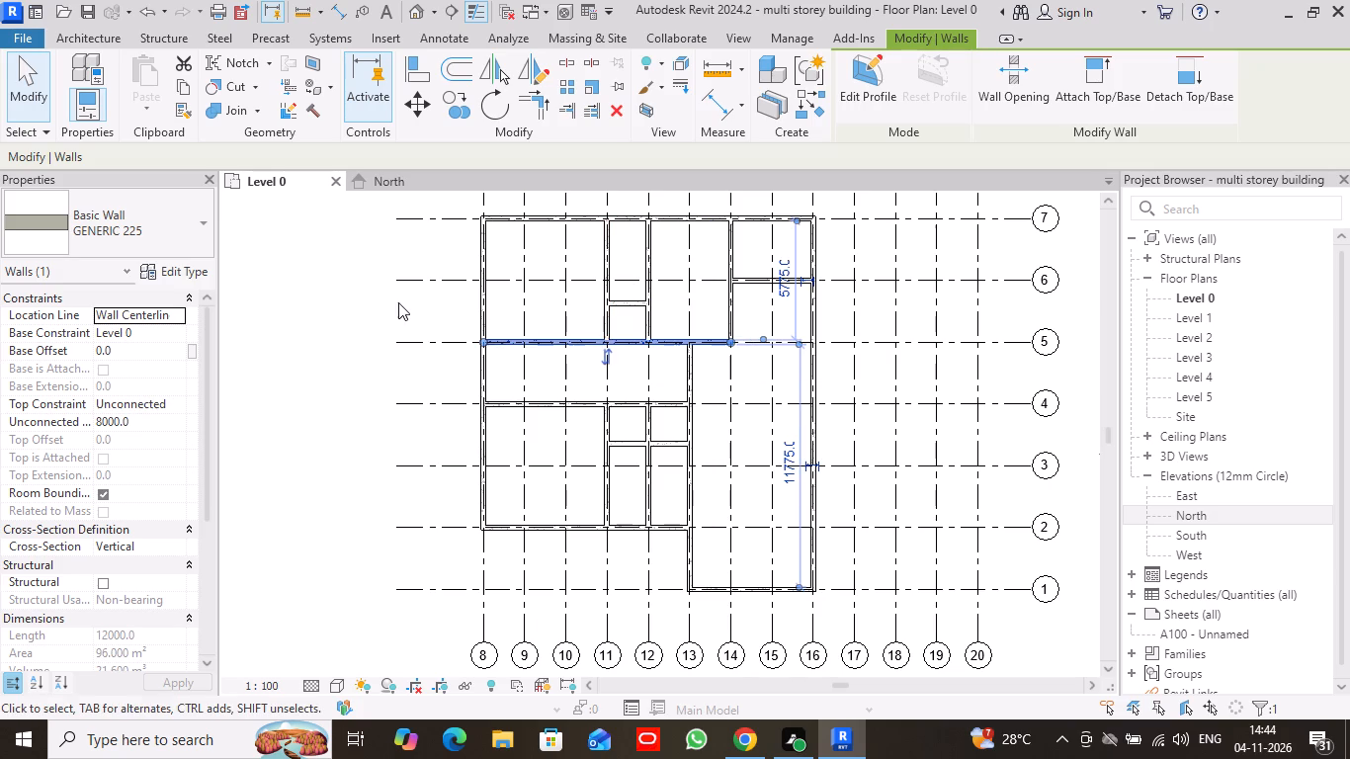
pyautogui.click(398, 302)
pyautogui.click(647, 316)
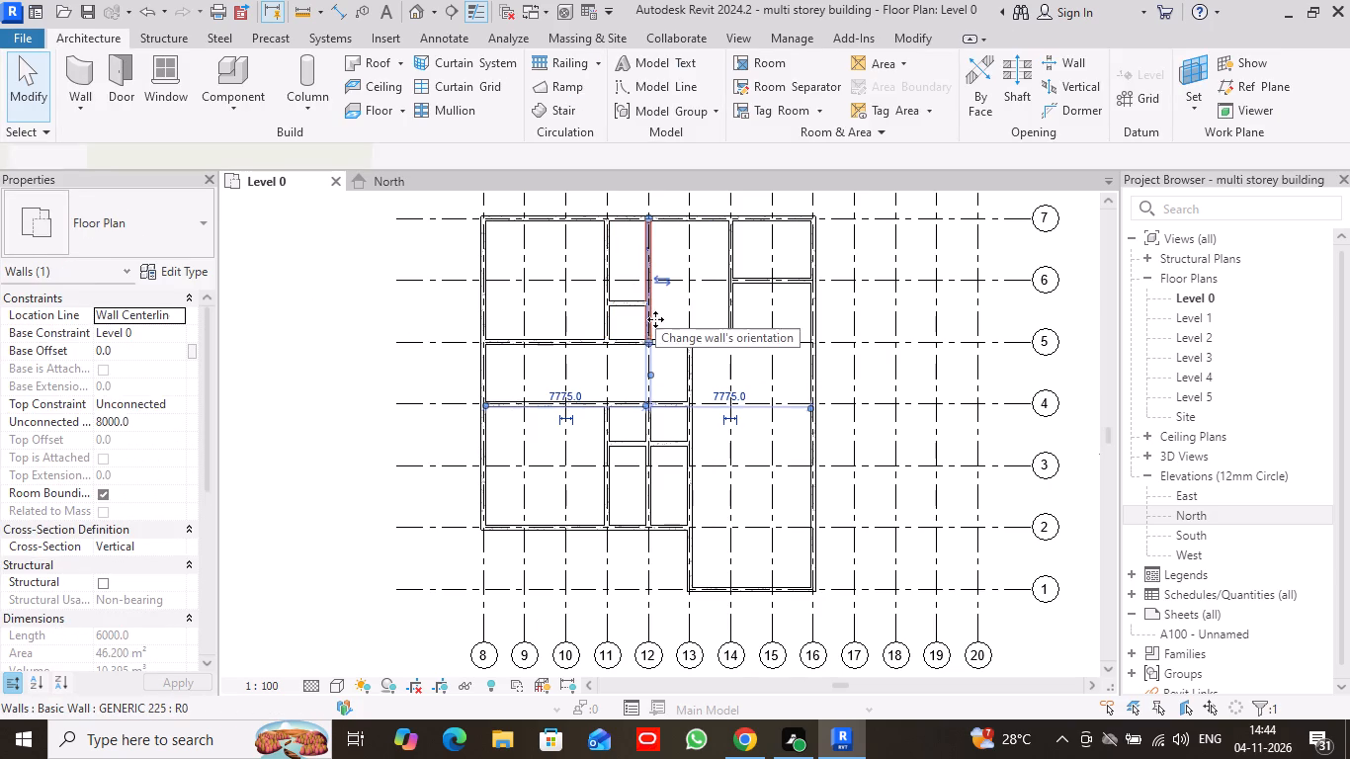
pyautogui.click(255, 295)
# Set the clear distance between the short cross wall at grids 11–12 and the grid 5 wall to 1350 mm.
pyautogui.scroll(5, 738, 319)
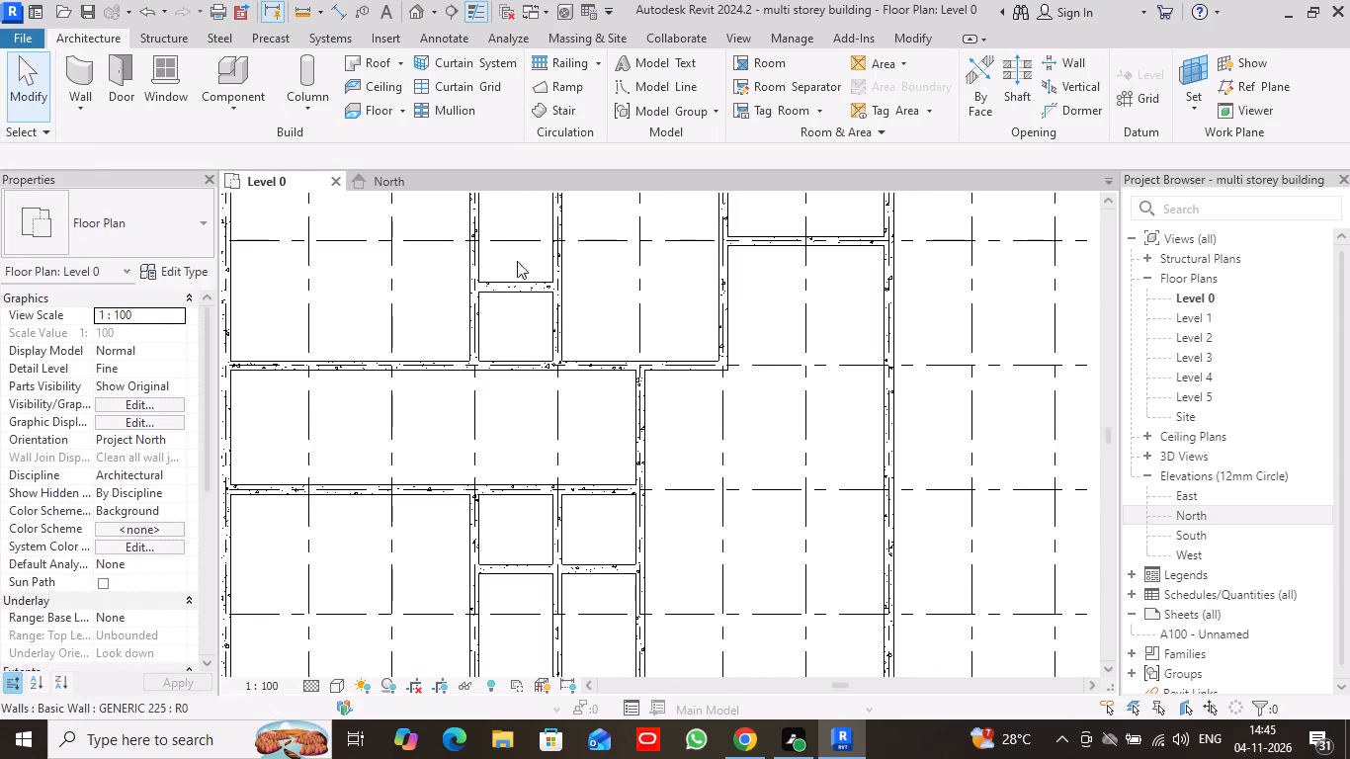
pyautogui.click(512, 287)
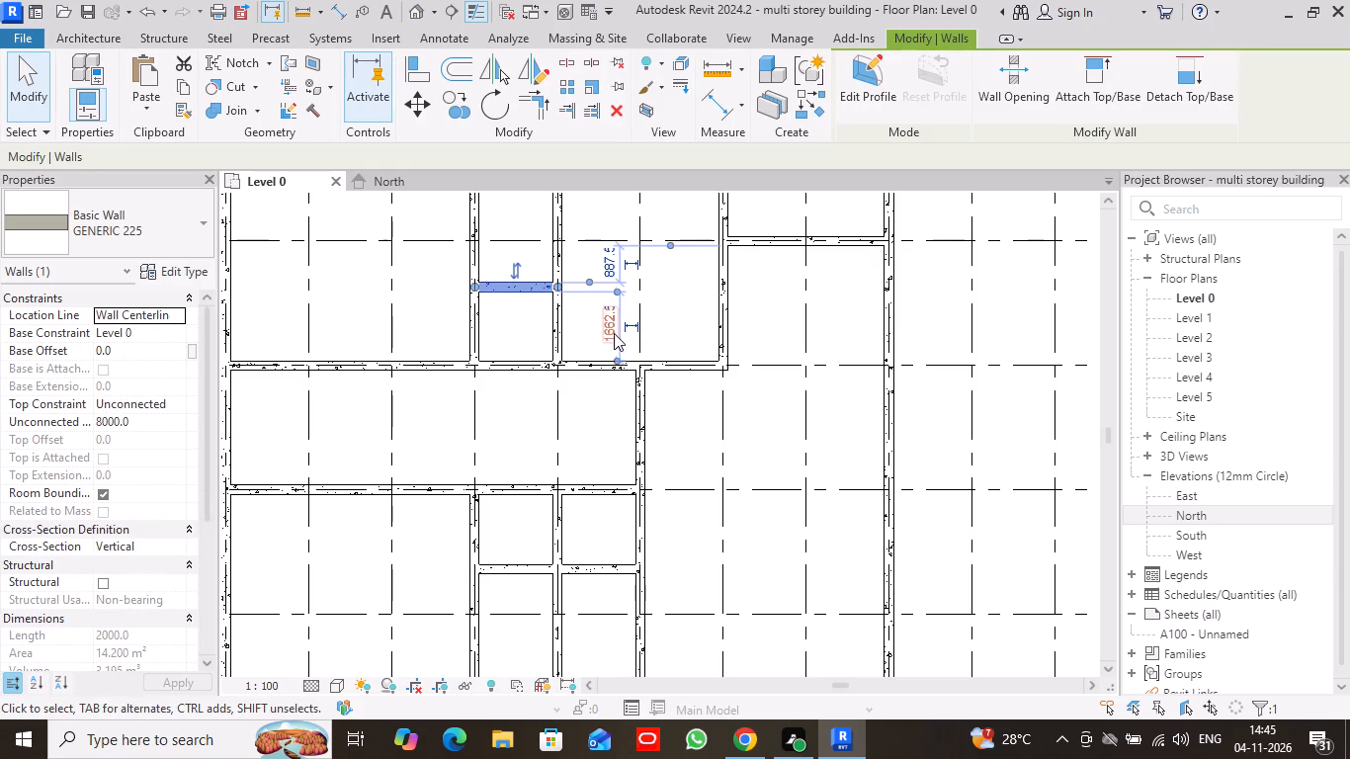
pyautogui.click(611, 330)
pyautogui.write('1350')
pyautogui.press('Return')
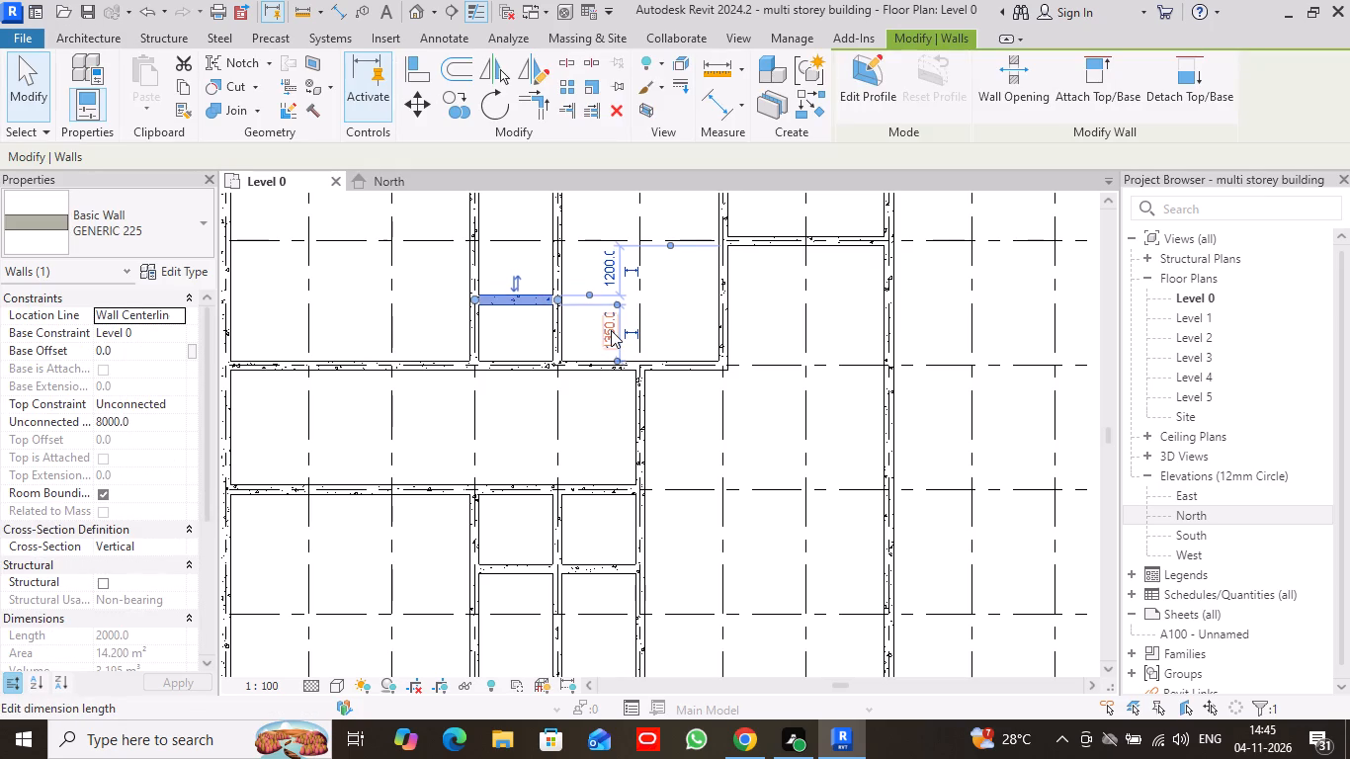
# Set the clear distance between the grid 11–13 cross wall and the grid 4 wall to 1350 mm.
pyautogui.click(511, 572)
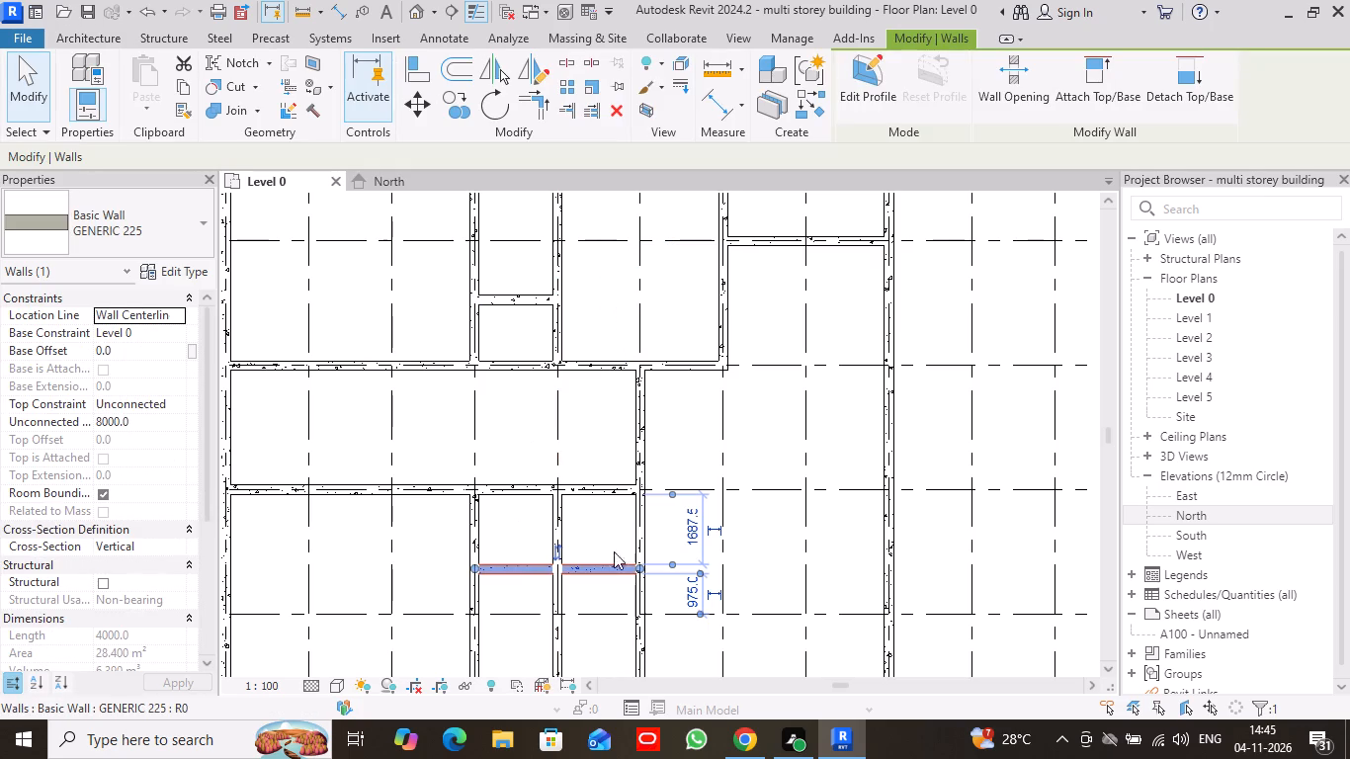
pyautogui.click(686, 530)
pyautogui.press('1')
pyautogui.write('35')
pyautogui.press('0')
pyautogui.press('Return')
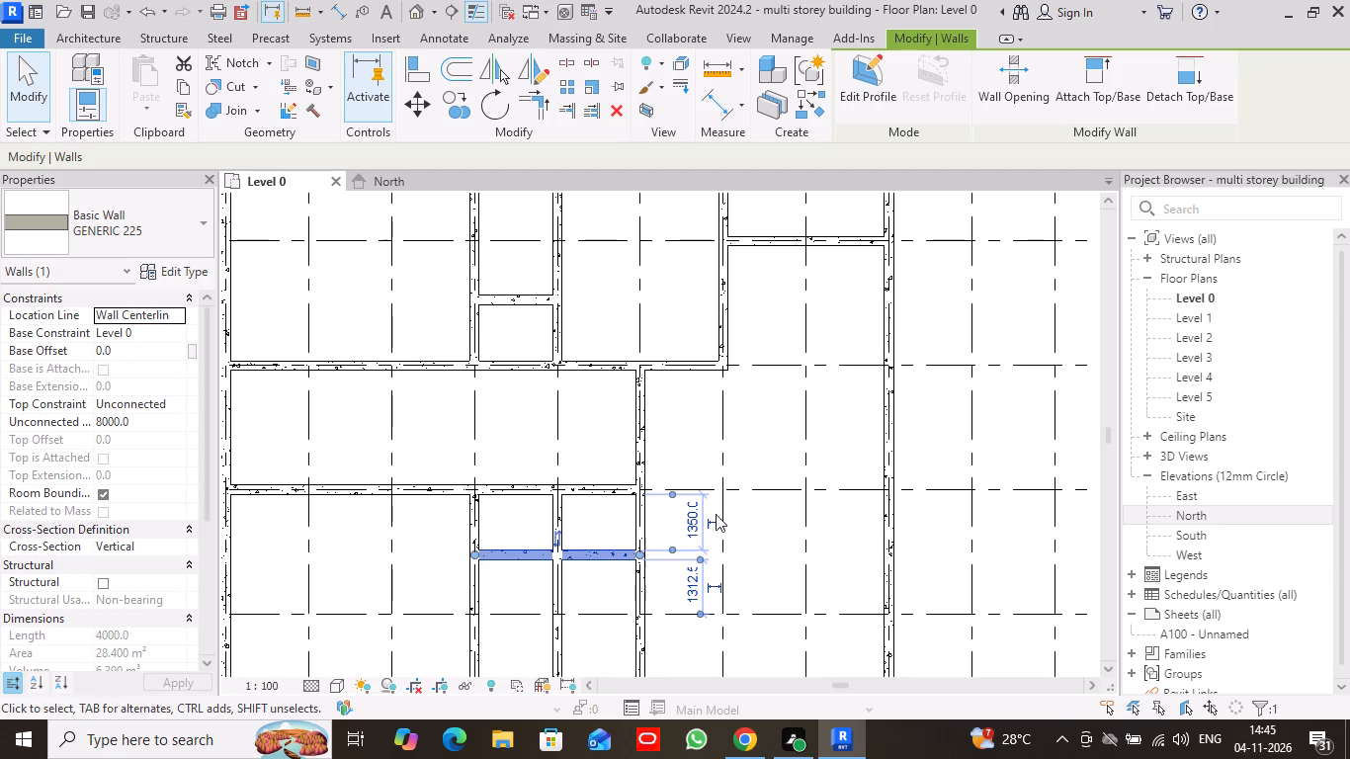
pyautogui.scroll(-6, 871, 430)
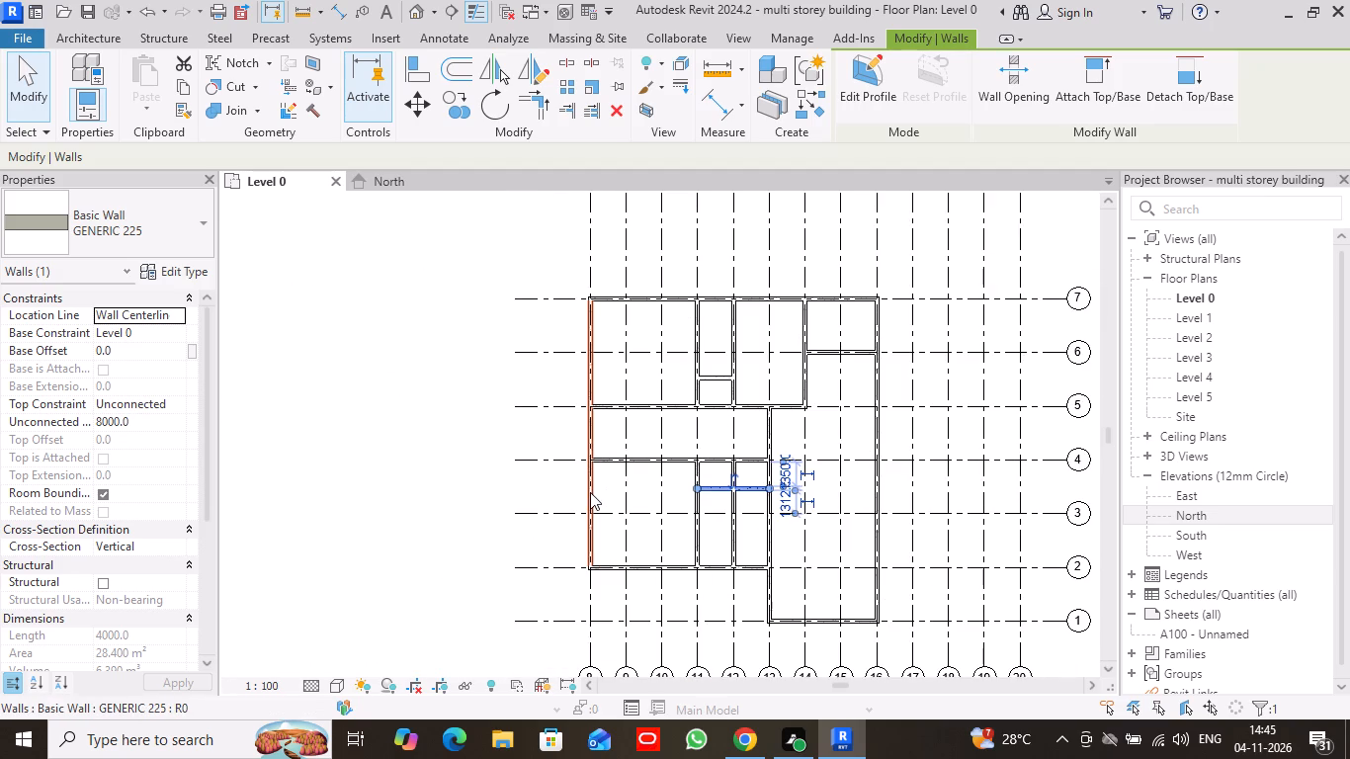
pyautogui.click(464, 485)
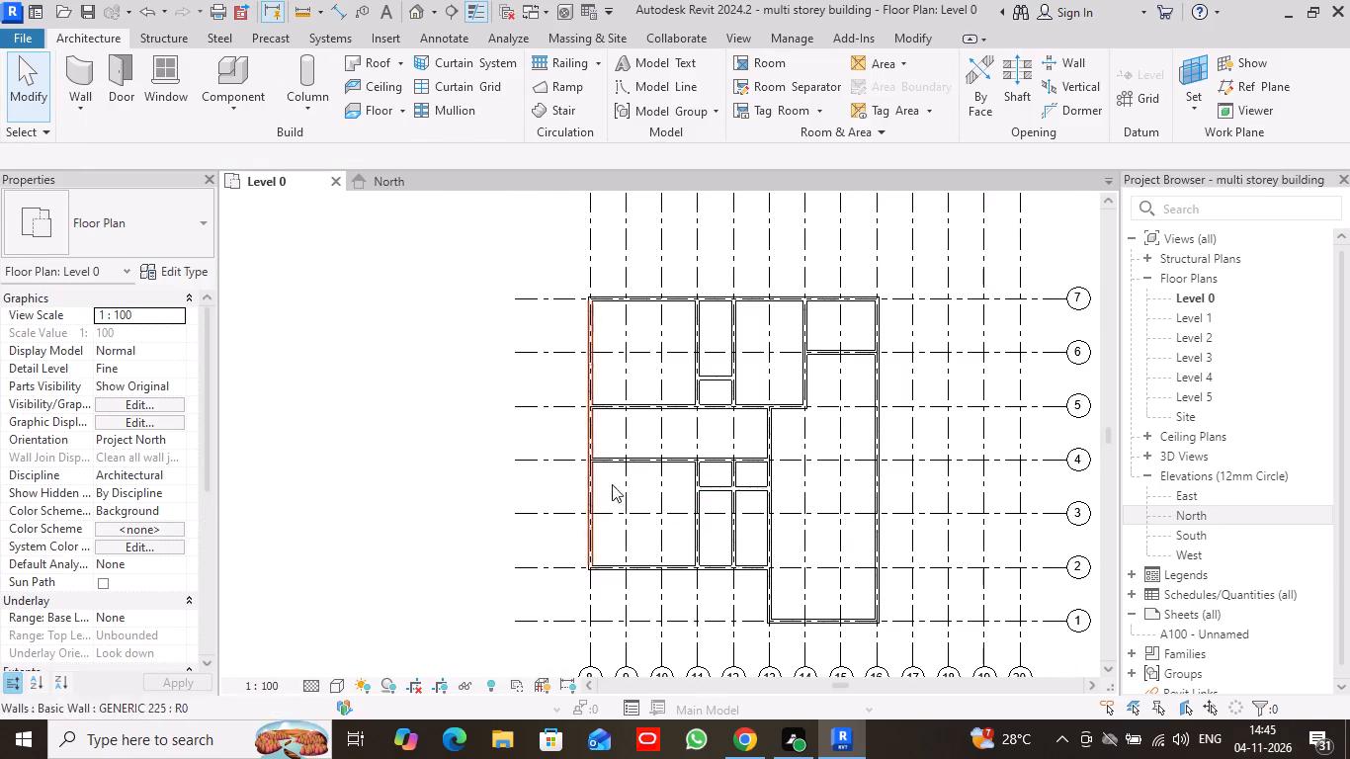
# Set the clear distance between the short cross wall at grids 11–12 and the grid 5 wall to 1400 mm.
pyautogui.scroll(2, 903, 546)
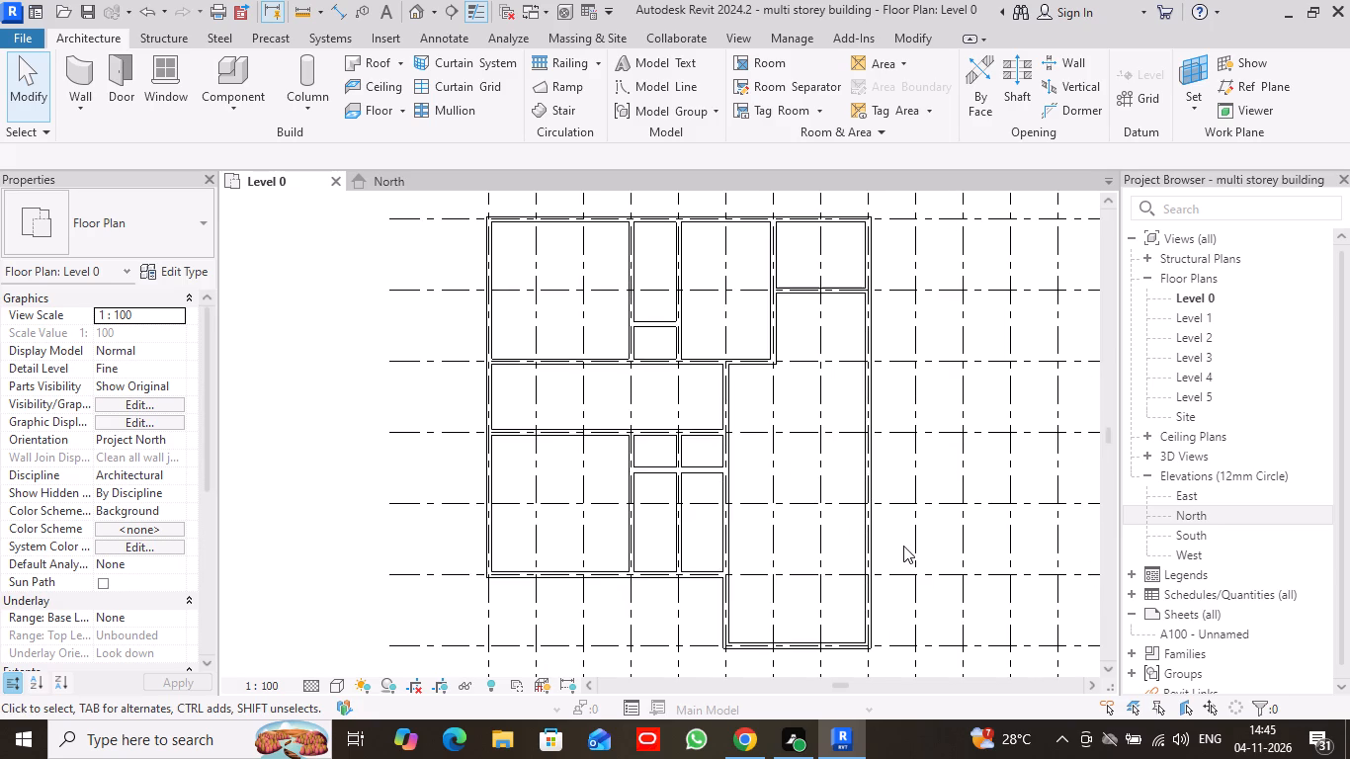
pyautogui.scroll(-1, 903, 546)
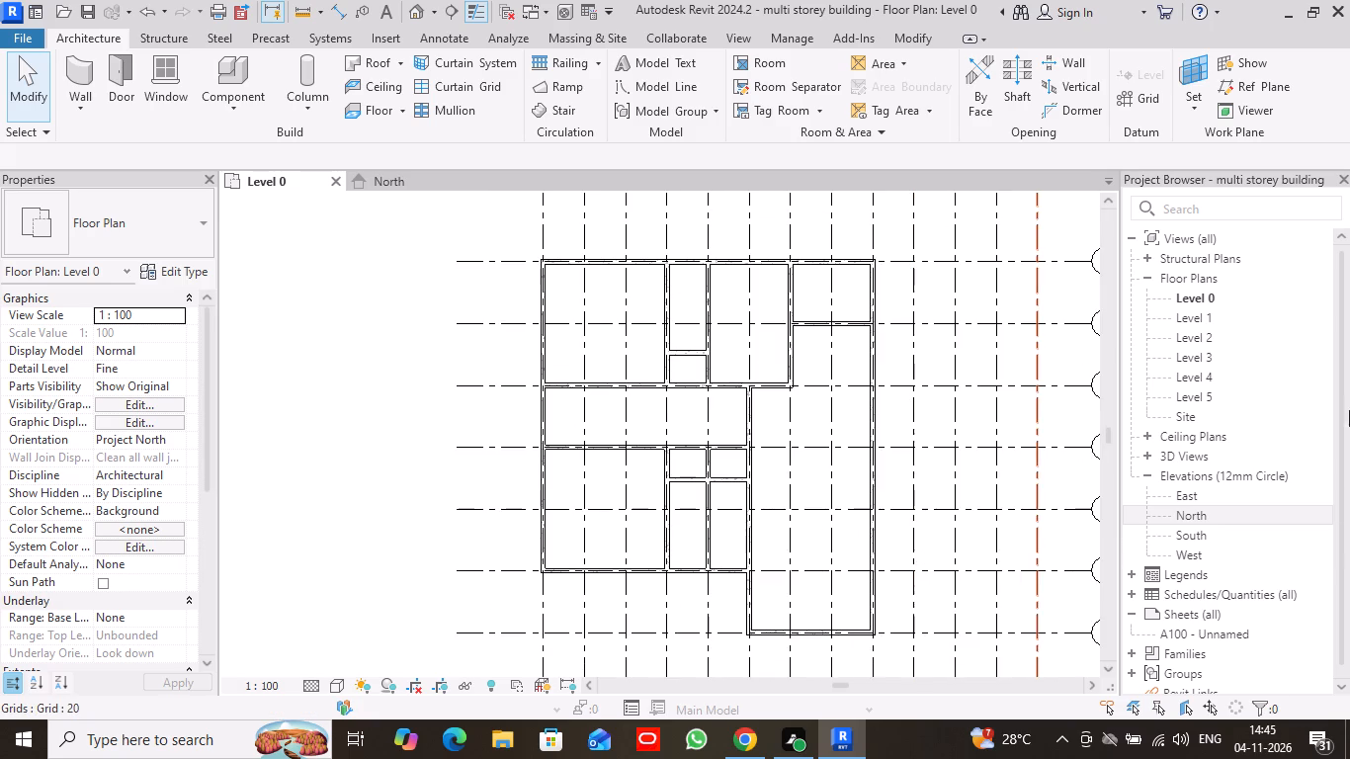
pyautogui.scroll(4, 828, 336)
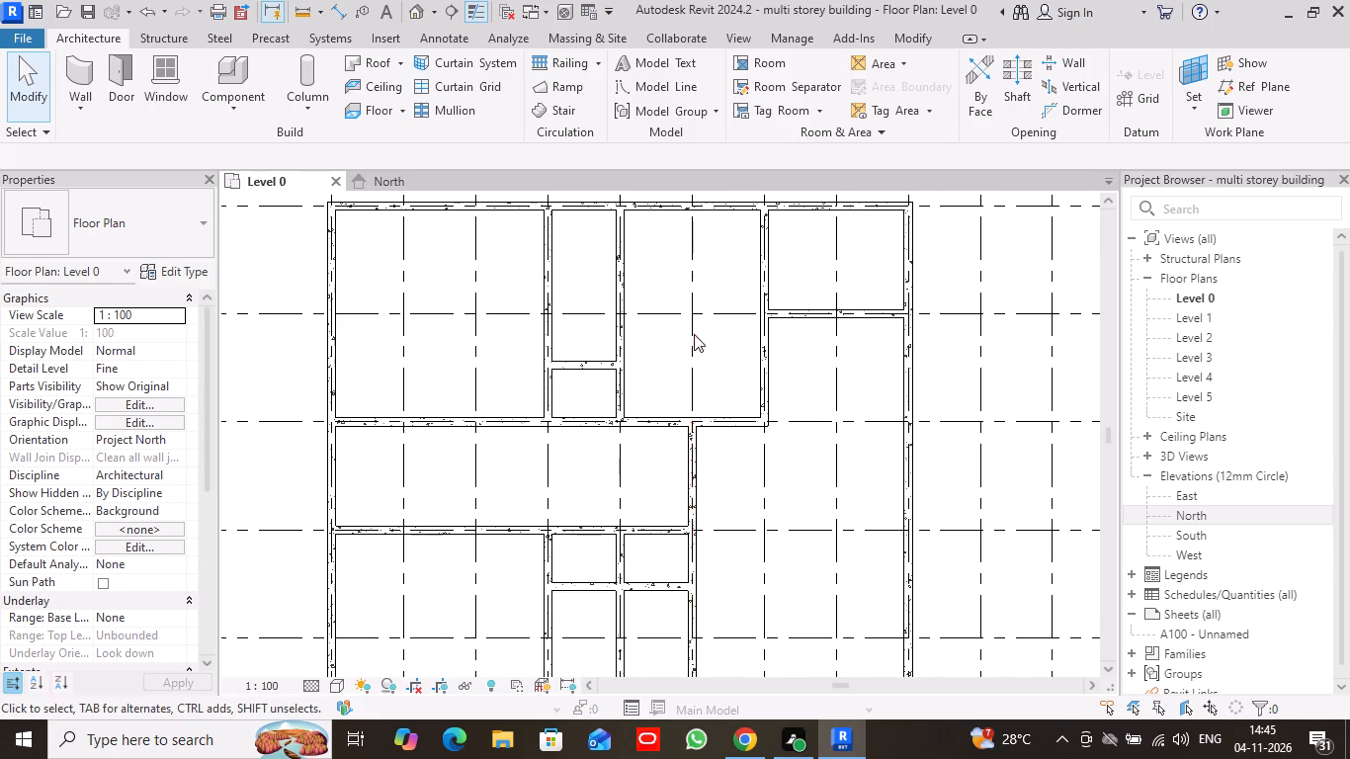
pyautogui.click(575, 364)
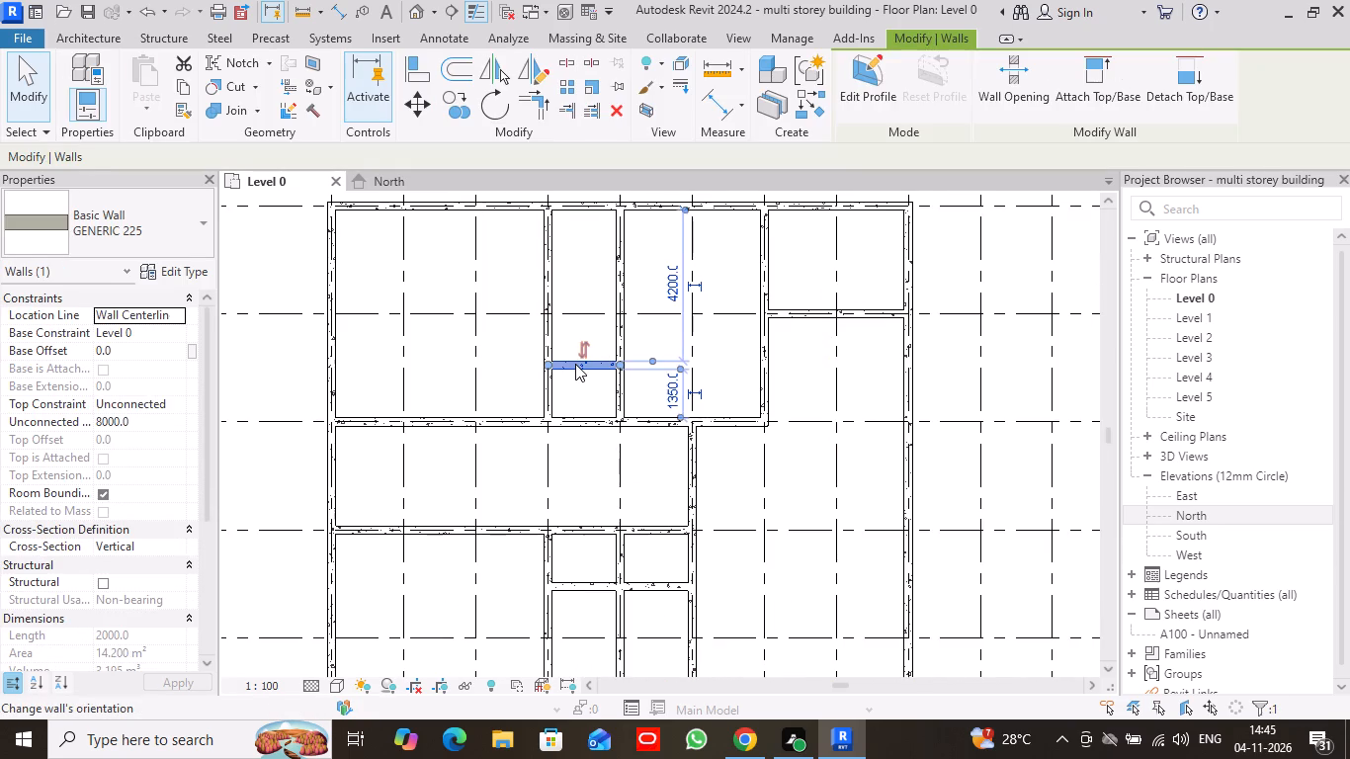
pyautogui.click(292, 283)
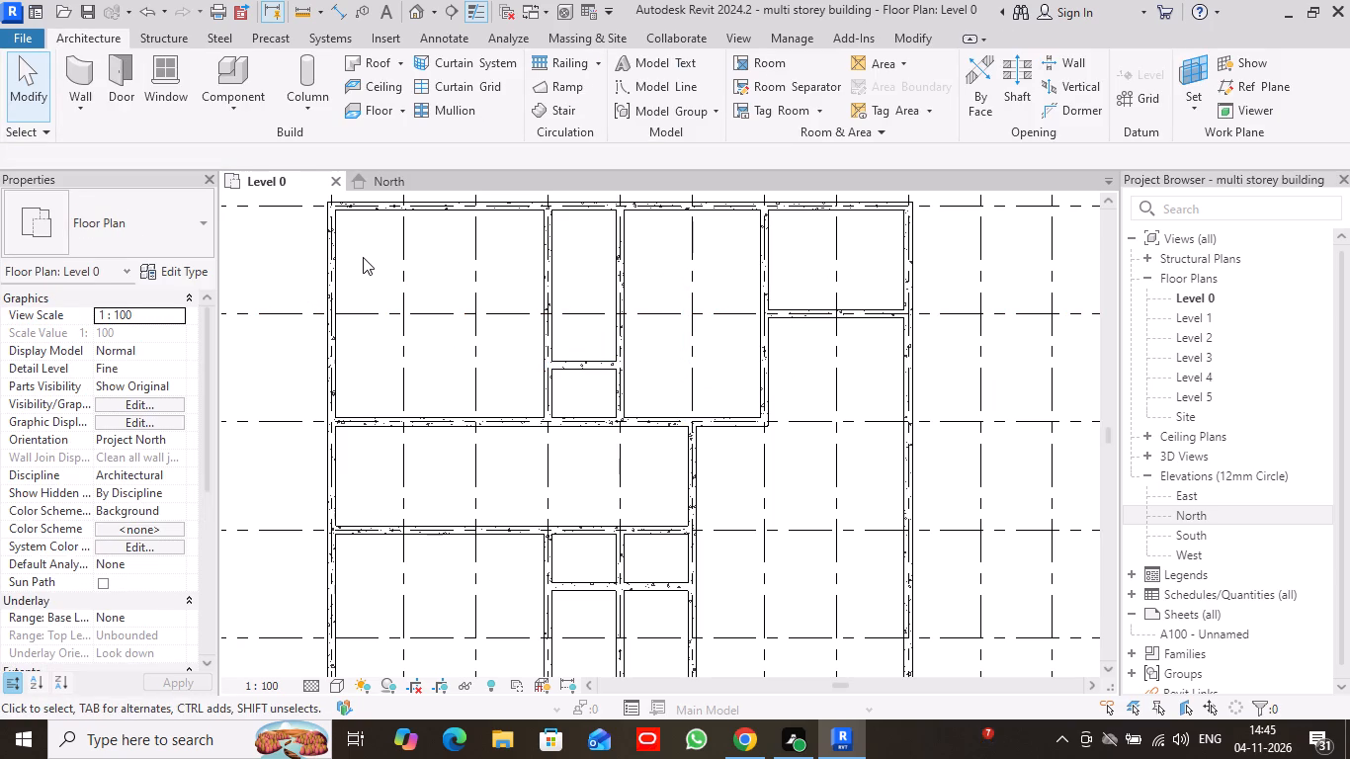
pyautogui.click(589, 365)
pyautogui.click(677, 398)
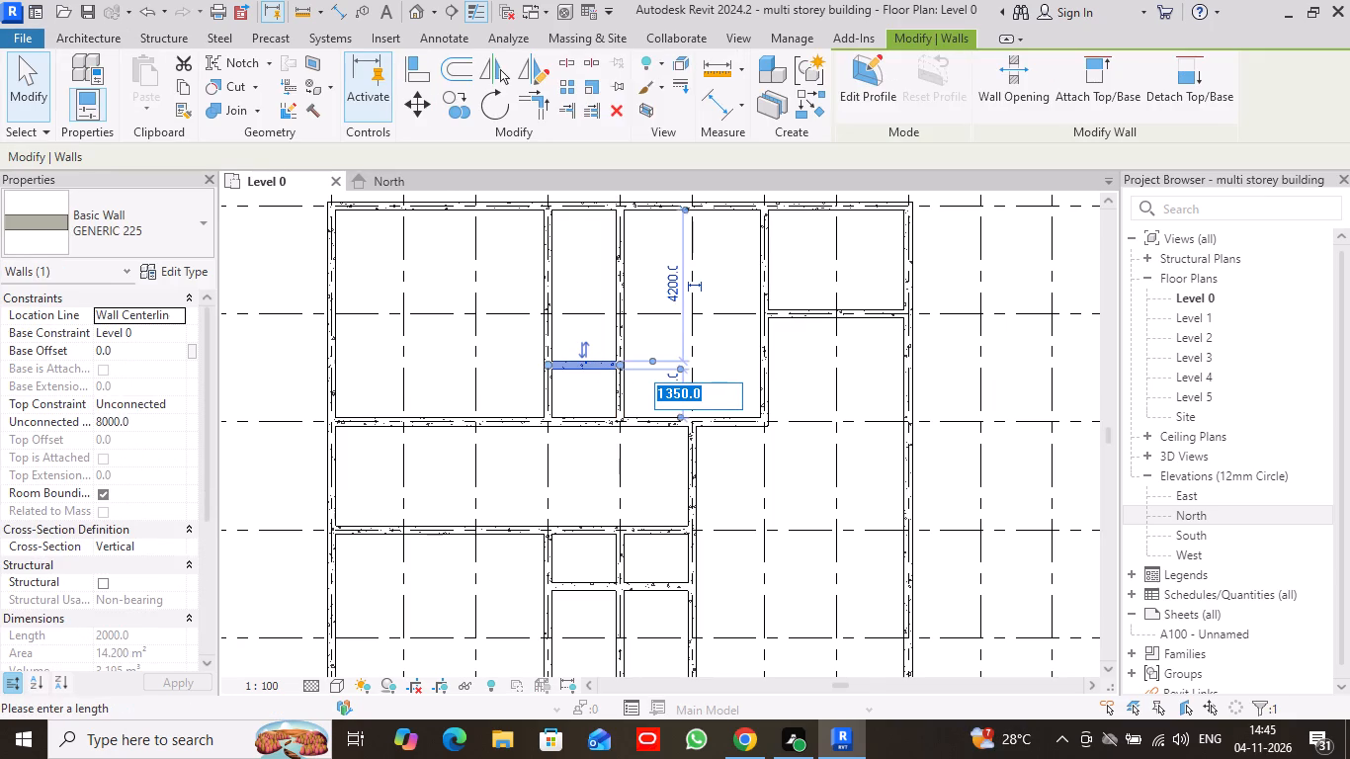
pyautogui.write('14')
pyautogui.press('0')
pyautogui.press('0')
pyautogui.press('Return')
pyautogui.scroll(-4, 282, 384)
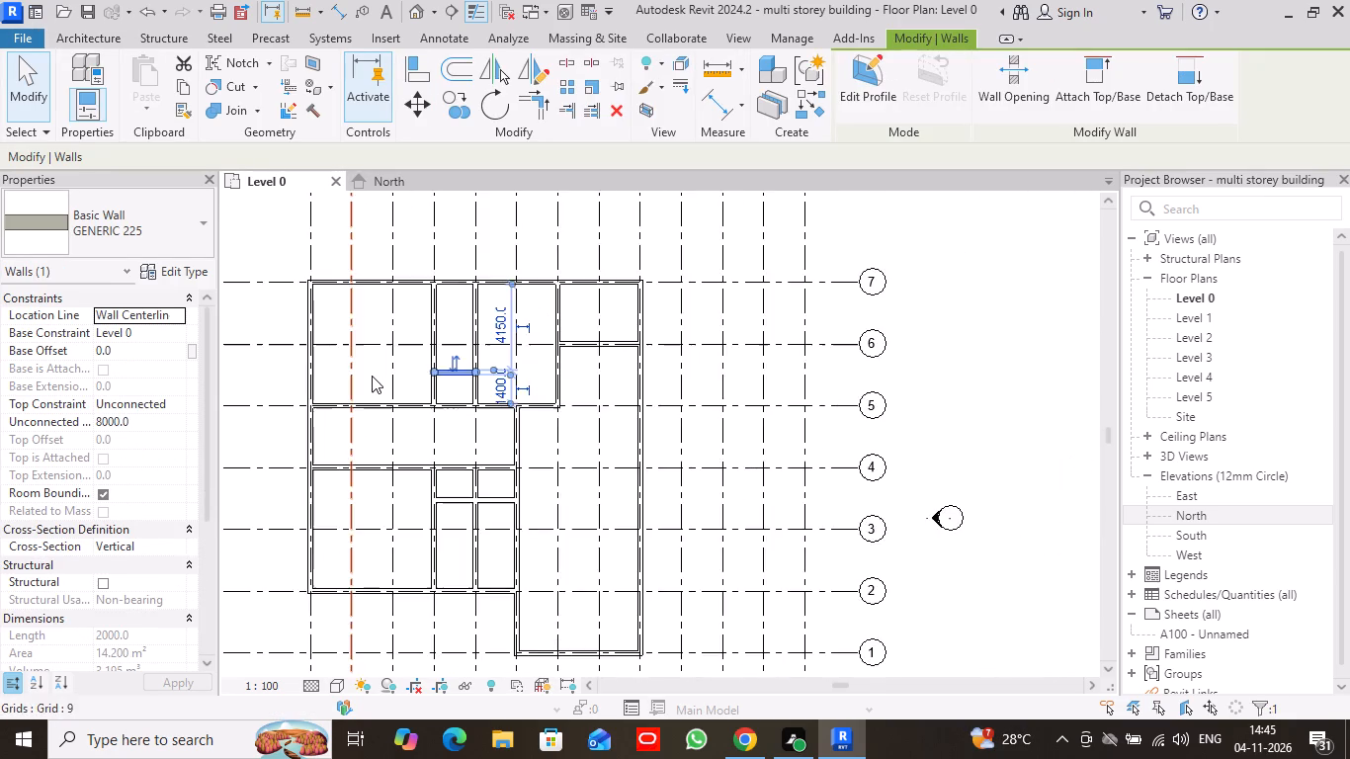
pyautogui.scroll(-3, 372, 376)
pyautogui.click(841, 425)
# Move the corridor wall on grid 4 by setting its clear distance to the cross wall south of it to 1400 mm.
pyautogui.scroll(8, 431, 489)
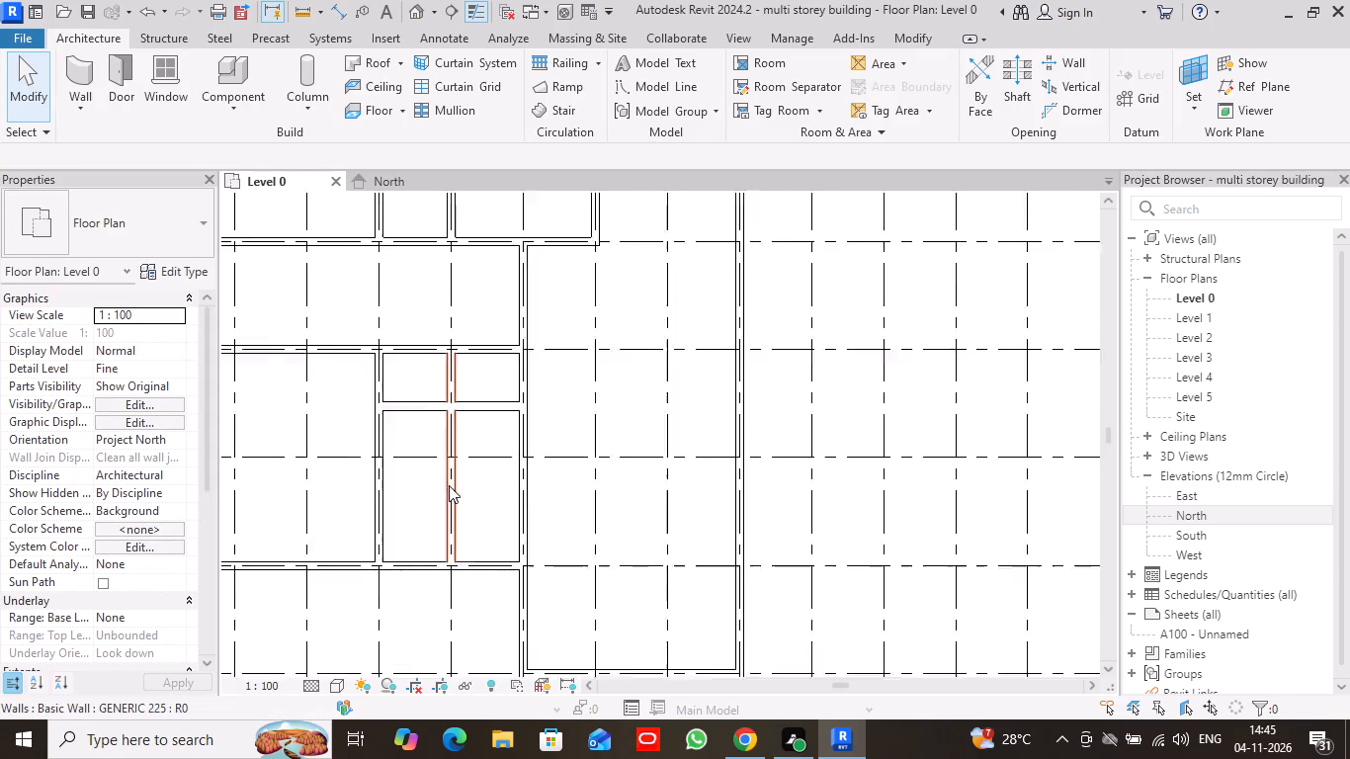
pyautogui.click(410, 324)
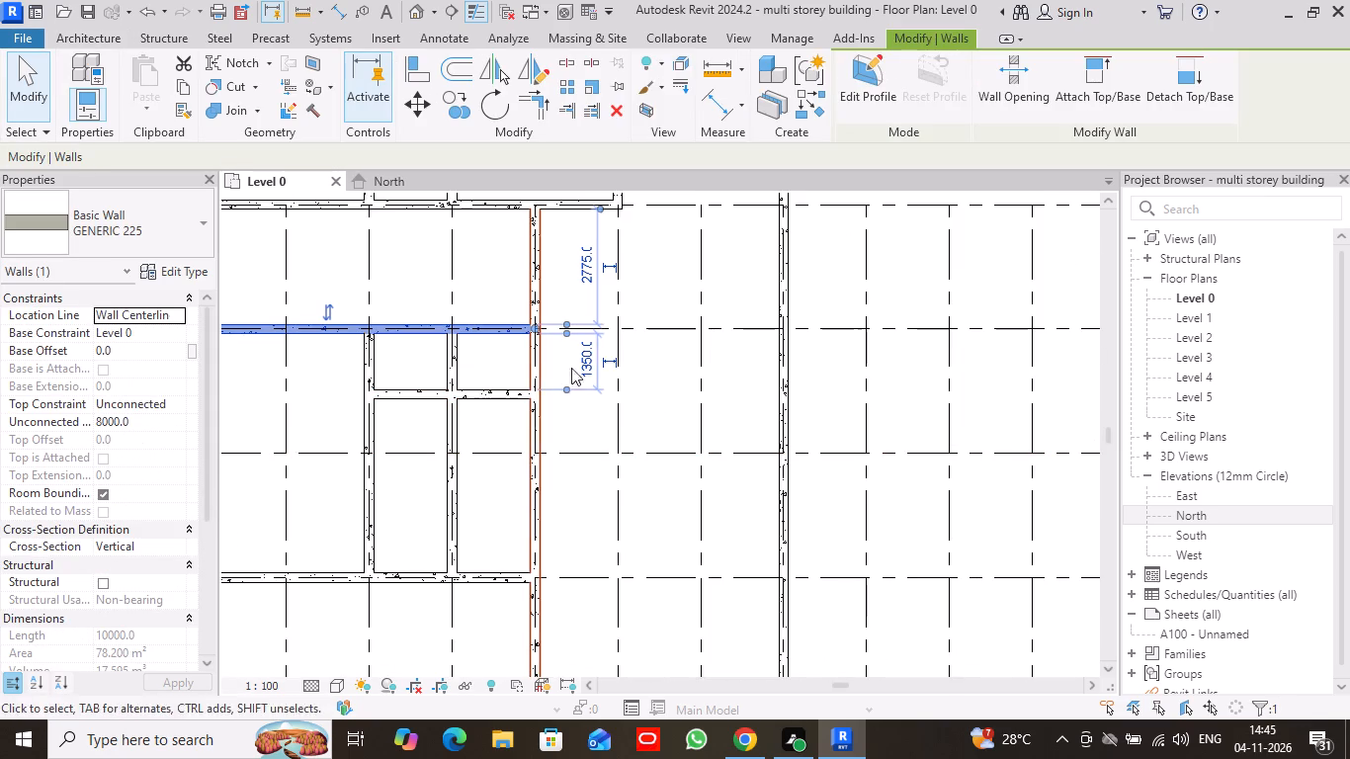
pyautogui.click(584, 368)
pyautogui.press('1')
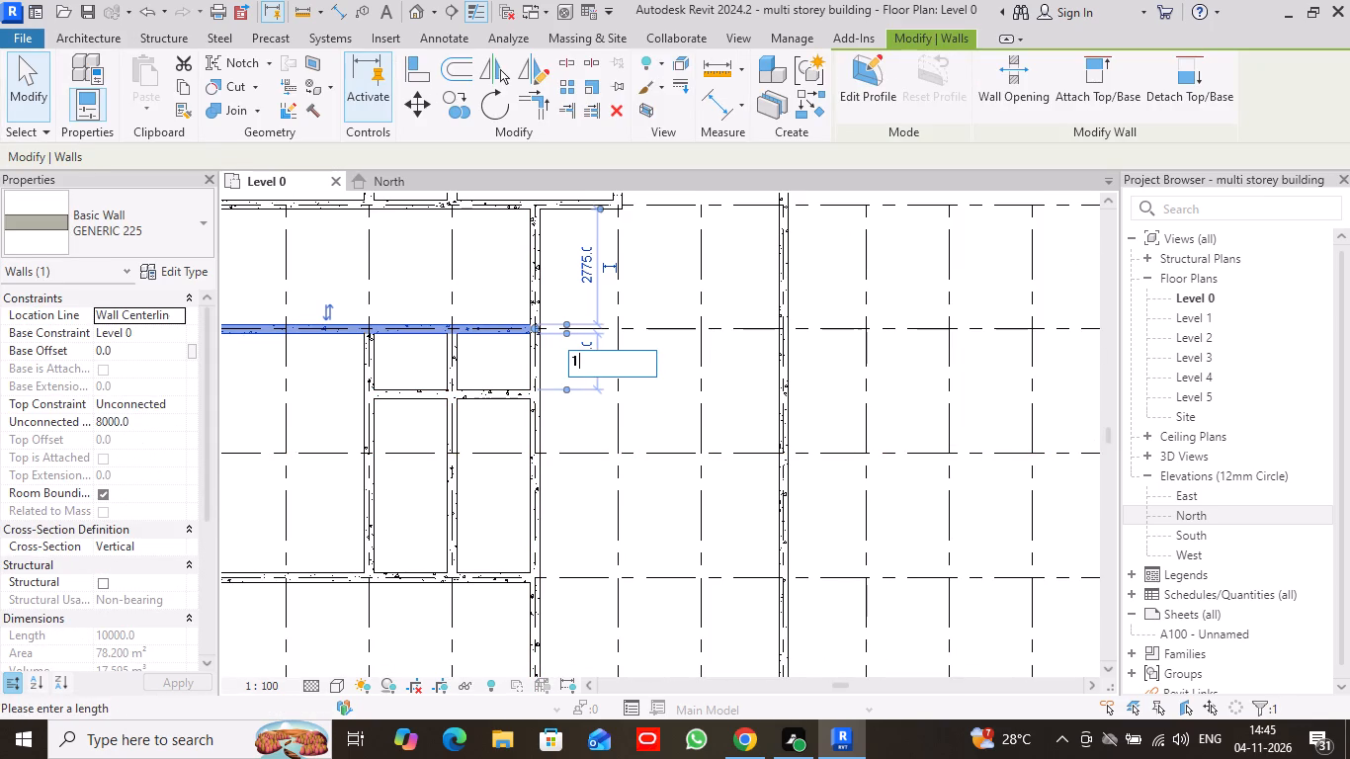
pyautogui.press('4')
pyautogui.press('0')
pyautogui.press('0')
pyautogui.press('Return')
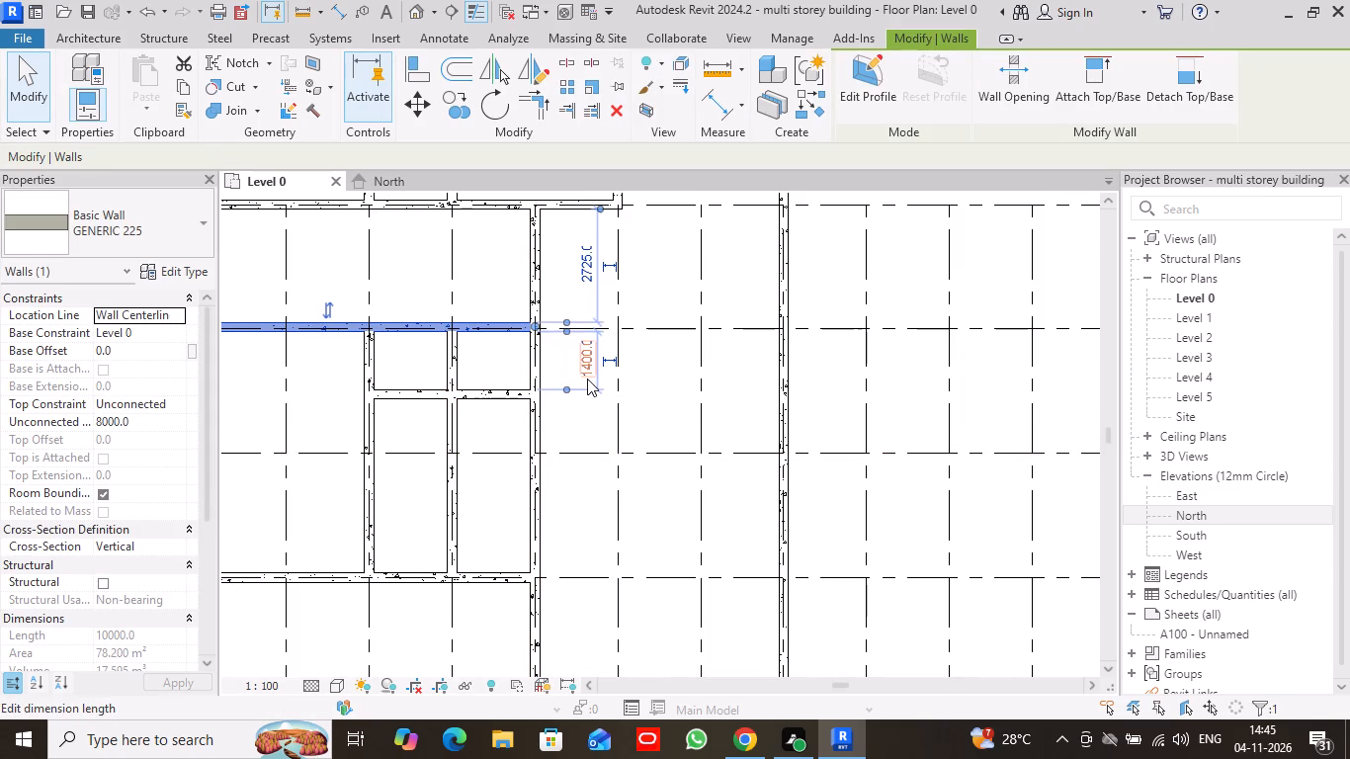
pyautogui.scroll(-7, 738, 390)
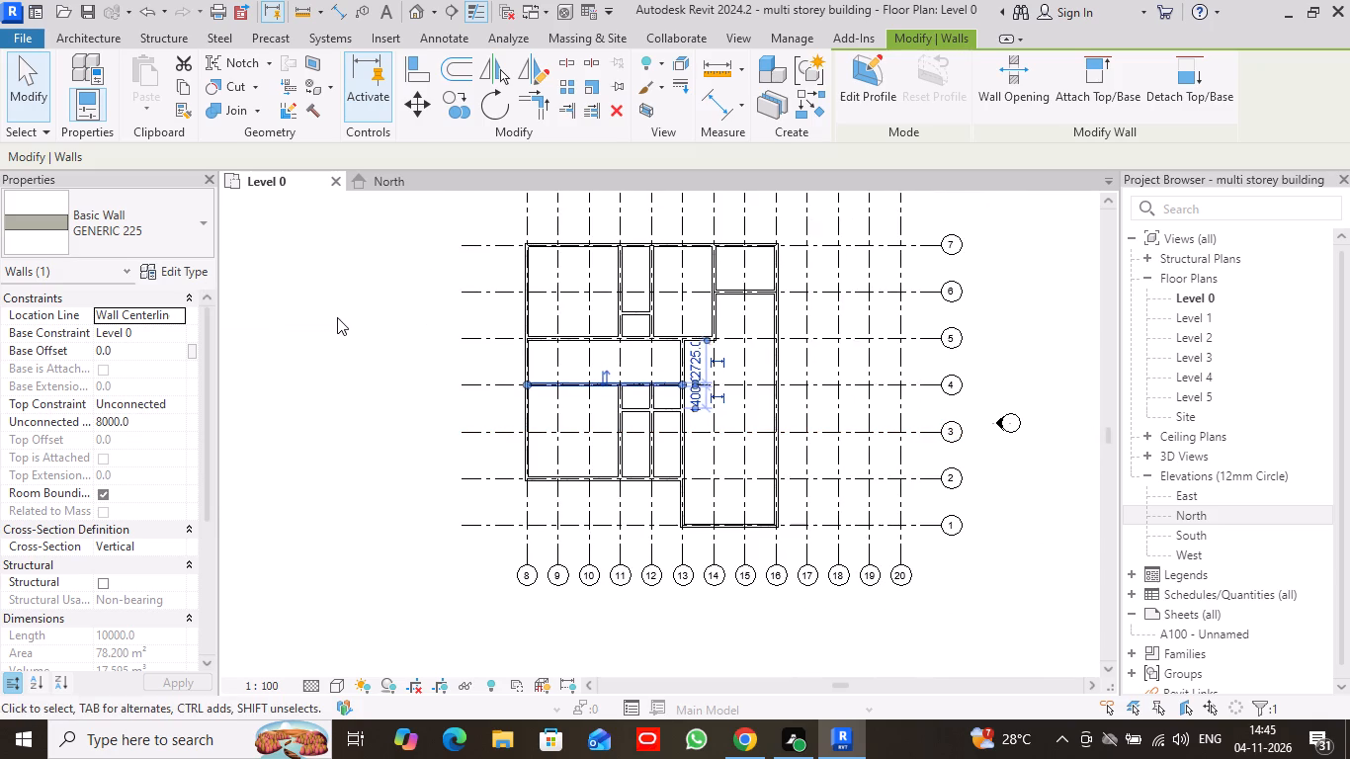
pyautogui.click(337, 317)
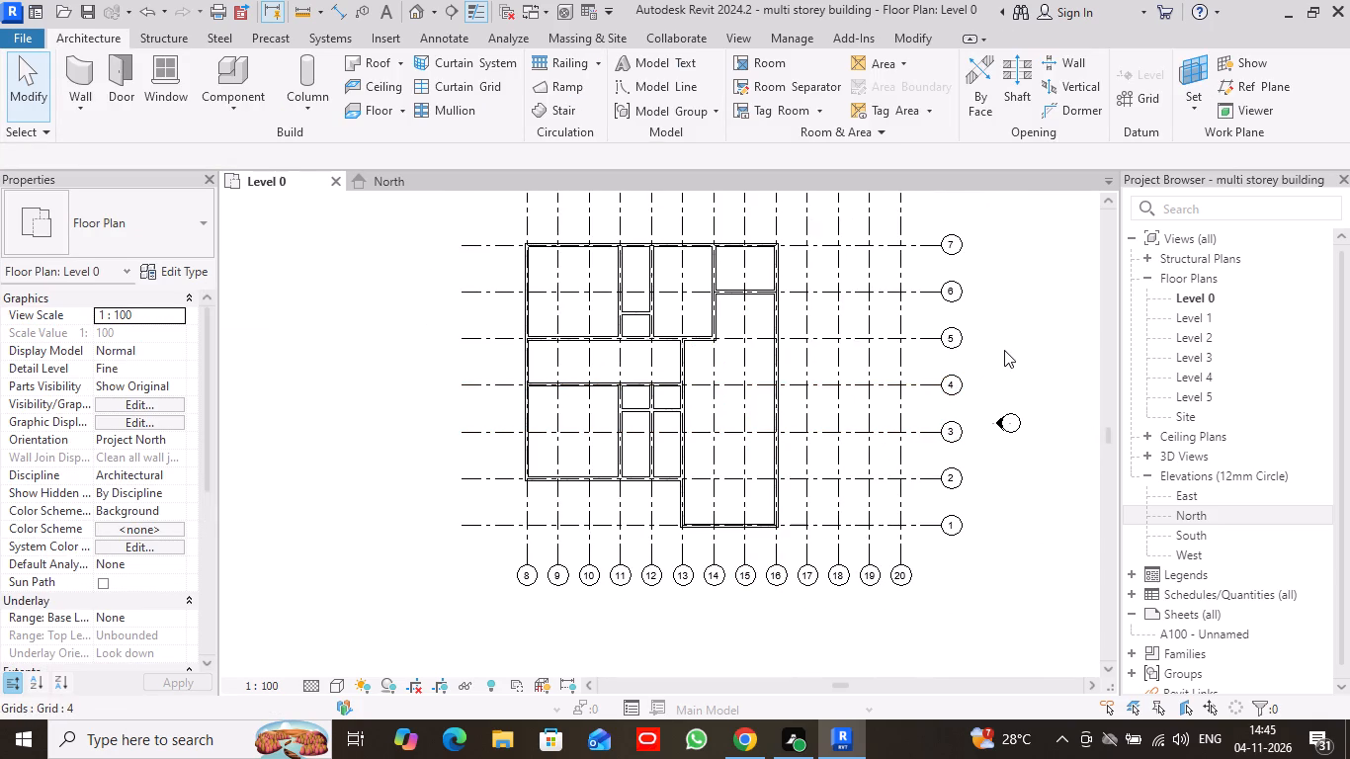
# Examine the Level 0 wall layout around the corridor and the small rooms between grids 11 and 13.
pyautogui.scroll(1, 1004, 350)
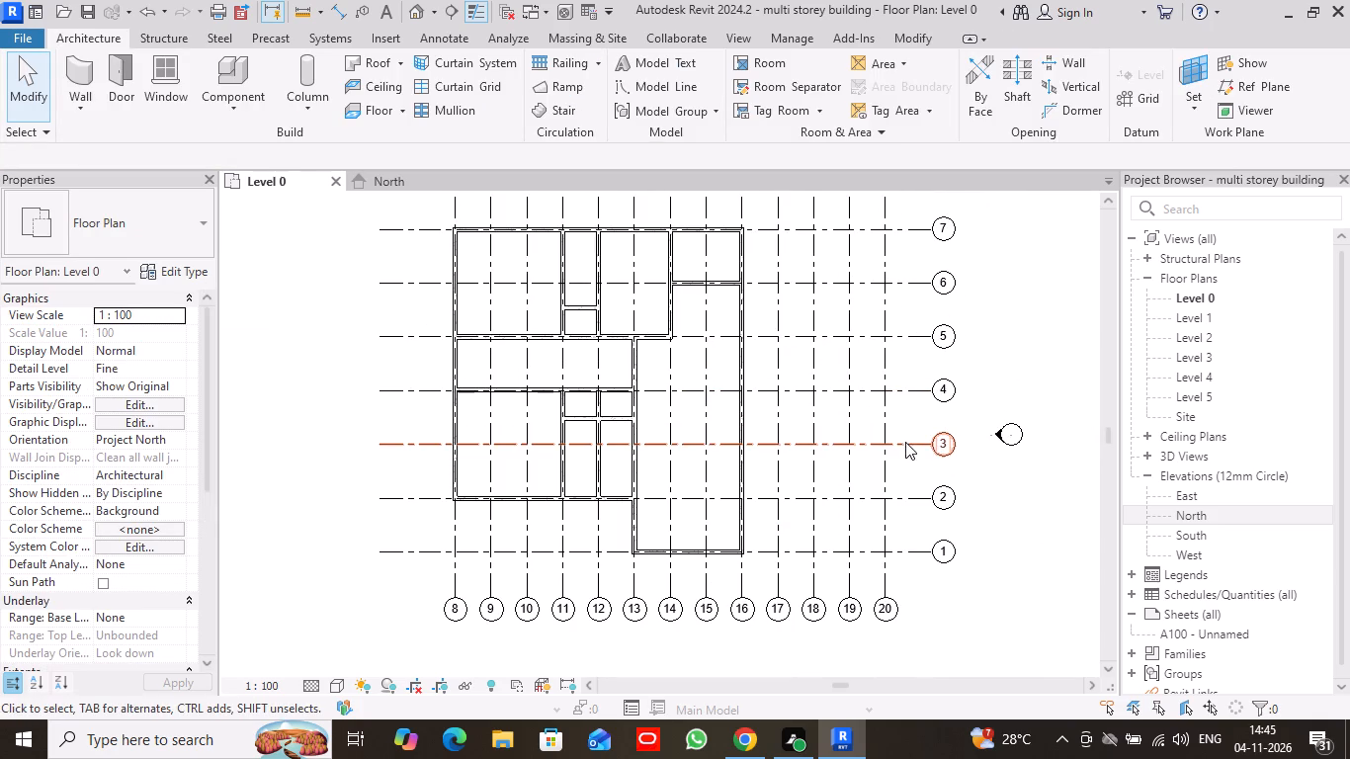
pyautogui.scroll(-2, 1022, 356)
pyautogui.moveTo(1018, 320); pyautogui.dragTo(1016, 333, button='middle')
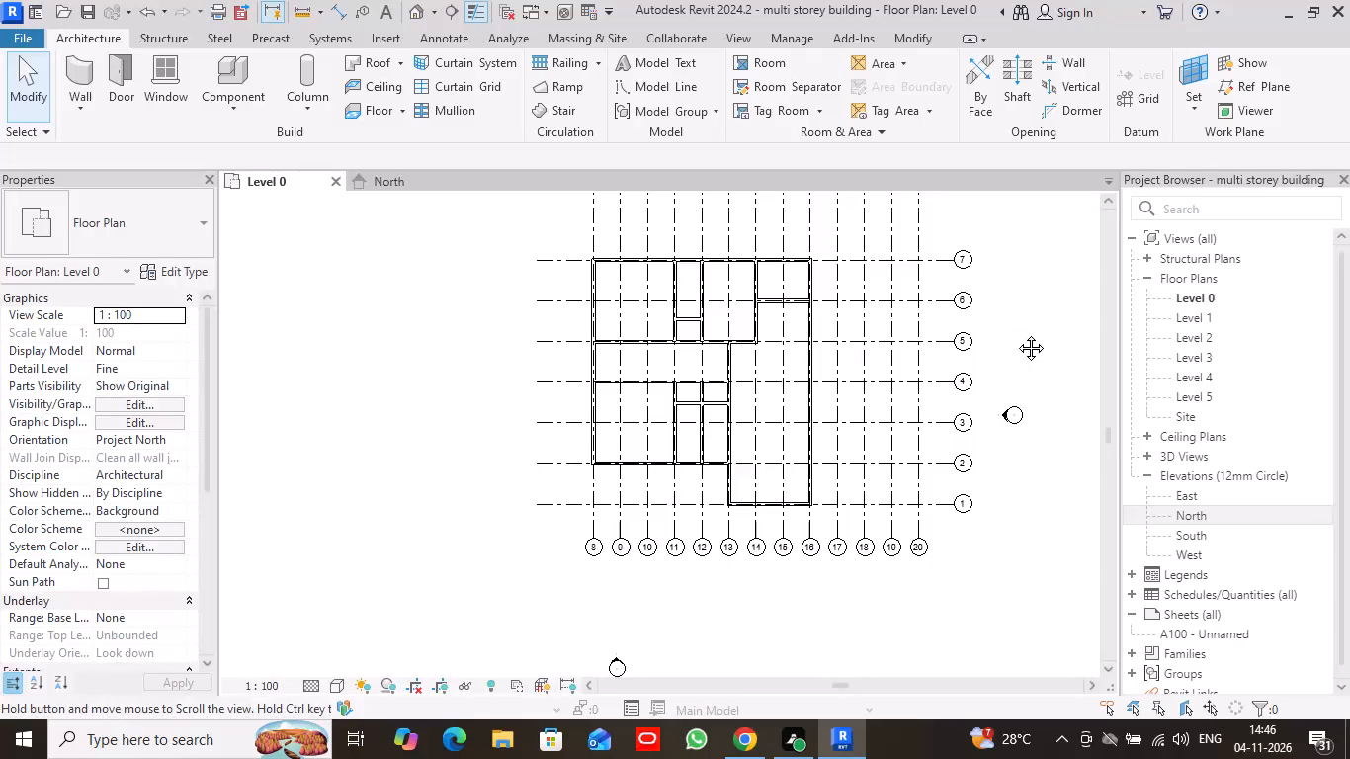
pyautogui.moveTo(1016, 333); pyautogui.dragTo(1007, 421, button='middle')
pyautogui.scroll(6, 712, 517)
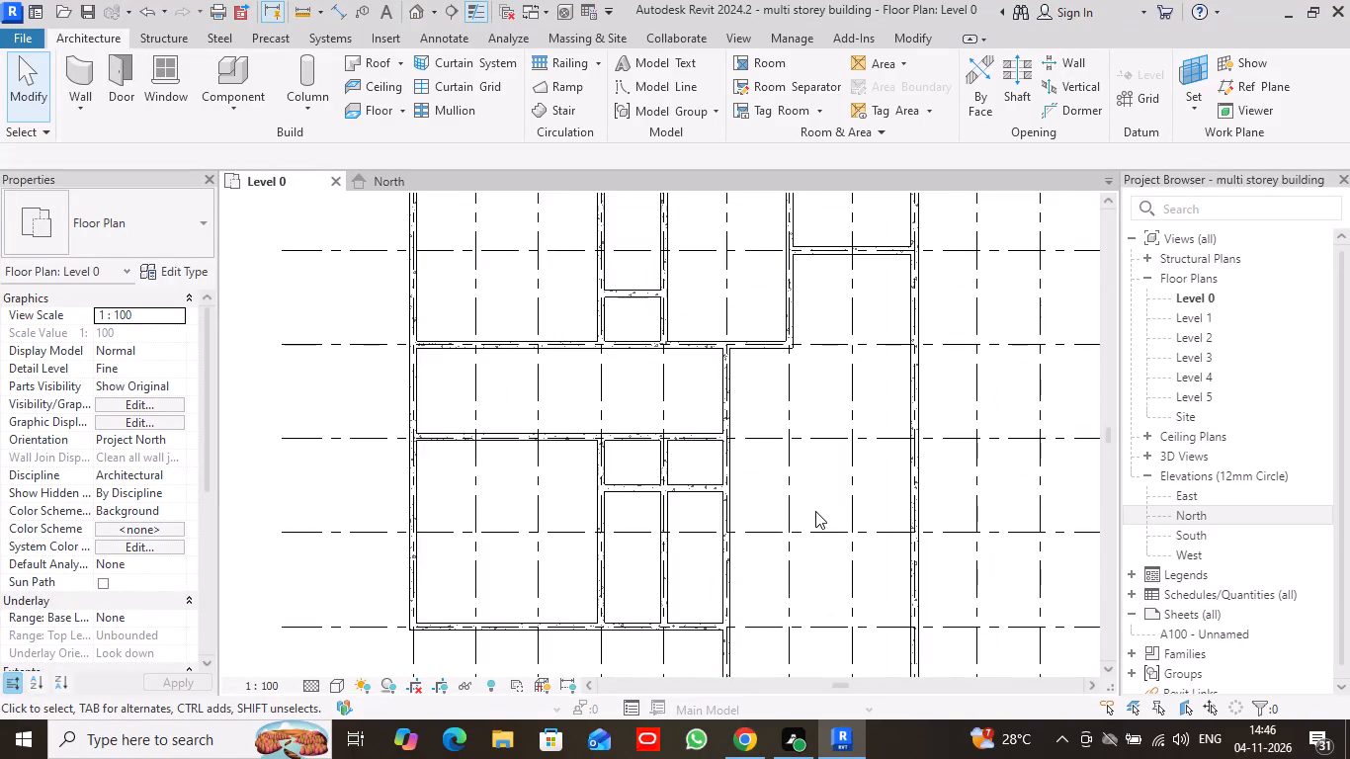
pyautogui.scroll(2, 815, 511)
pyautogui.moveTo(870, 505); pyautogui.dragTo(867, 570, button='middle')
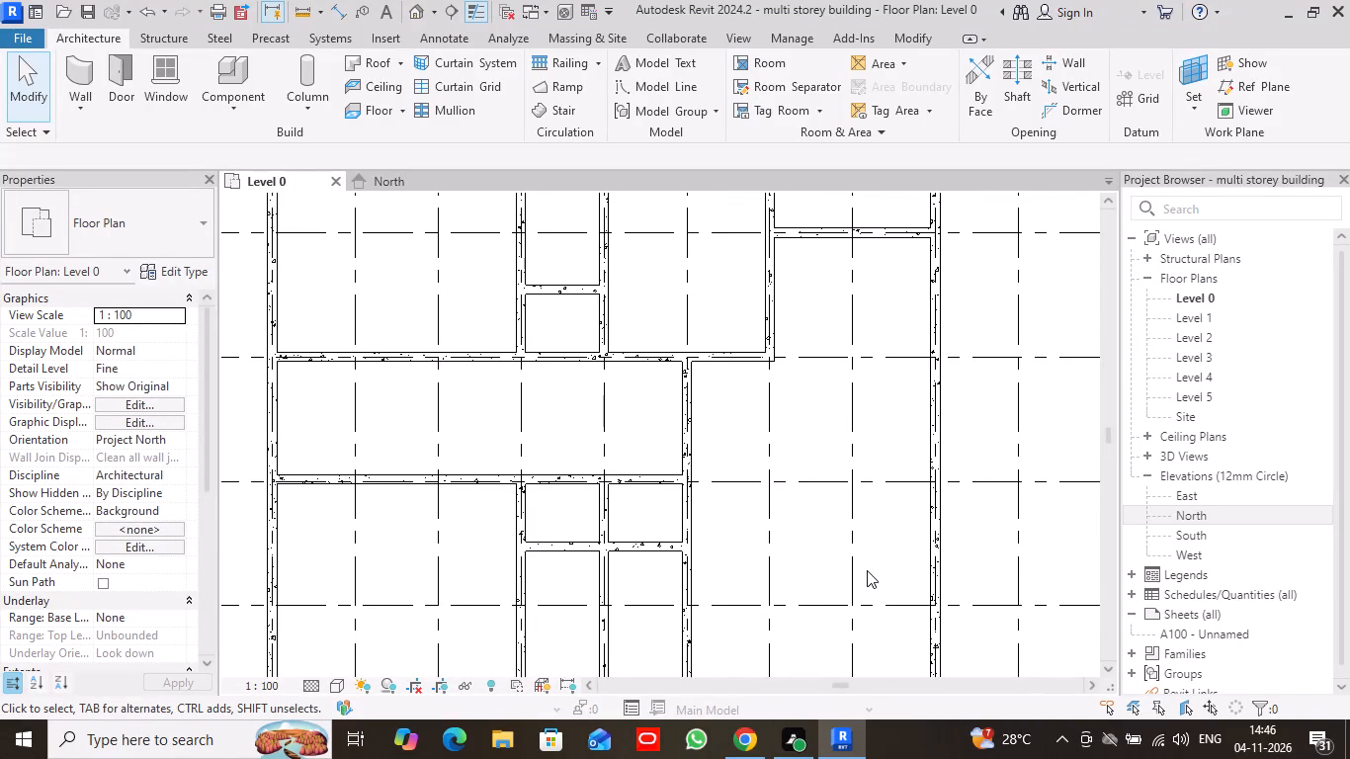
pyautogui.scroll(-2, 867, 570)
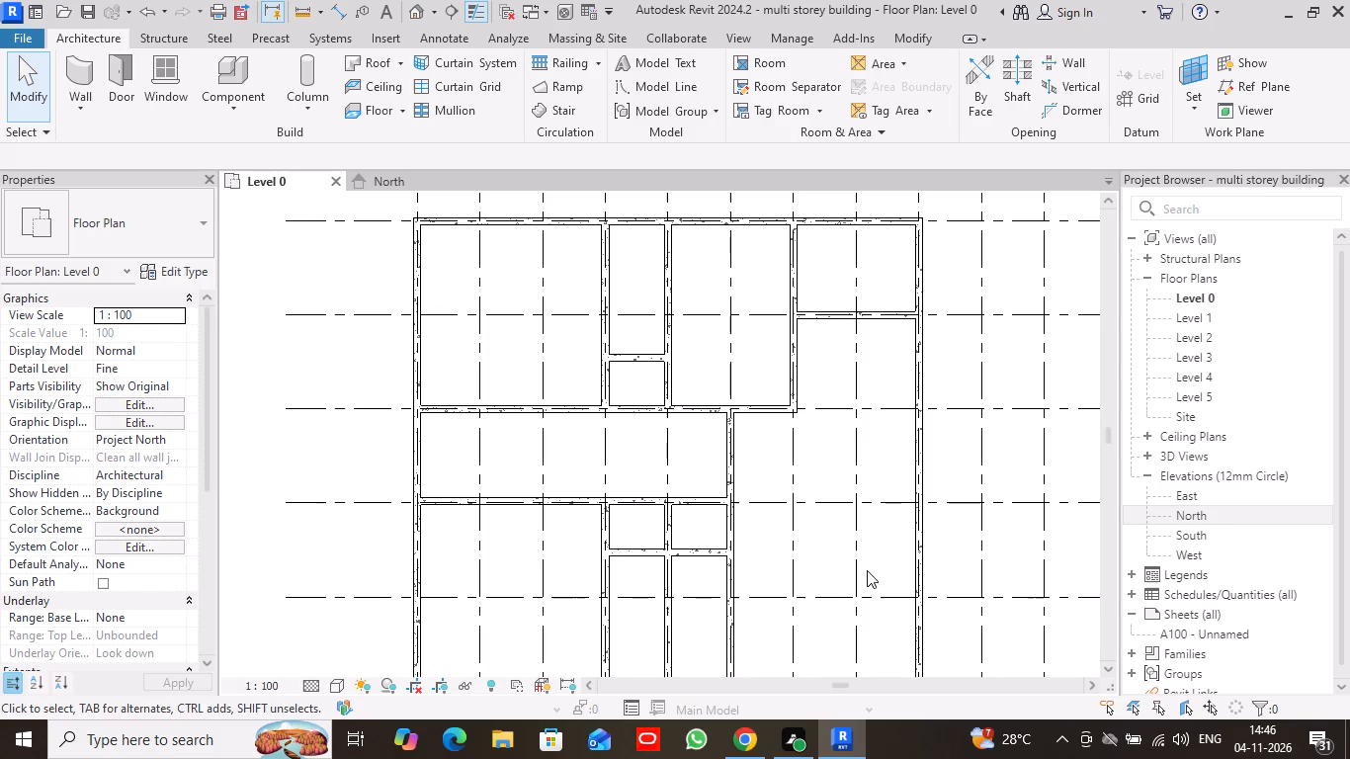
# Set the clear distance between the short cross wall at grids 11–12 and the grid 5 wall to 1650 mm.
pyautogui.scroll(-1, 839, 613)
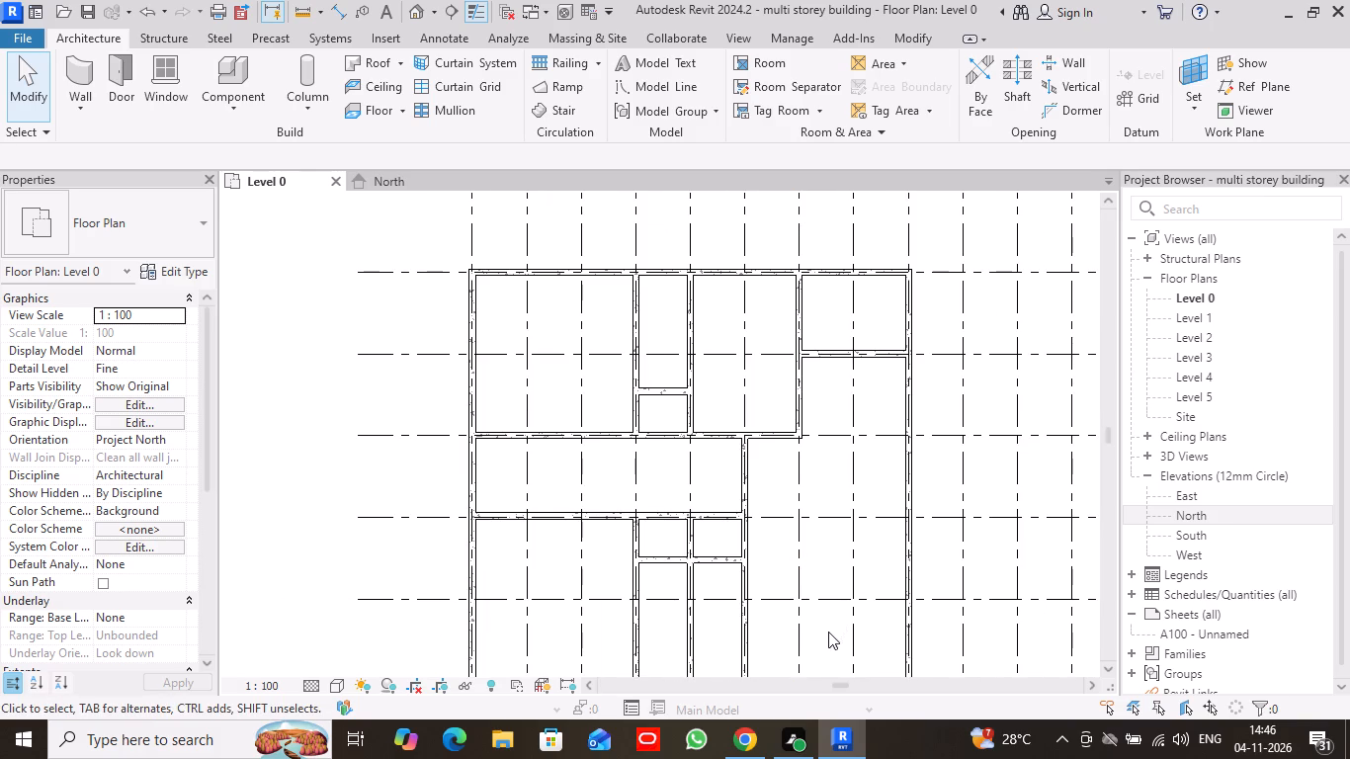
pyautogui.scroll(-1, 828, 632)
pyautogui.moveTo(828, 632); pyautogui.dragTo(828, 591, button='middle')
pyautogui.scroll(1, 828, 625)
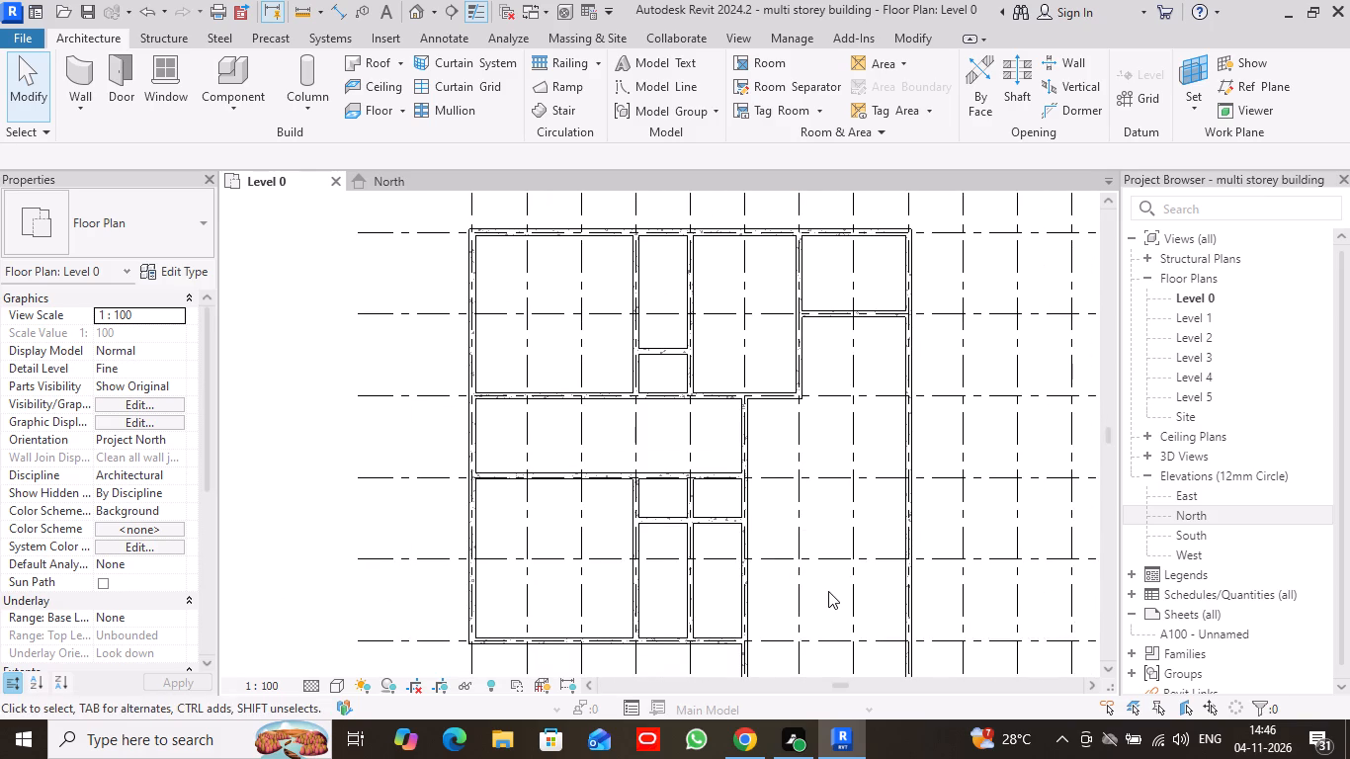
pyautogui.scroll(1, 828, 591)
pyautogui.click(631, 311)
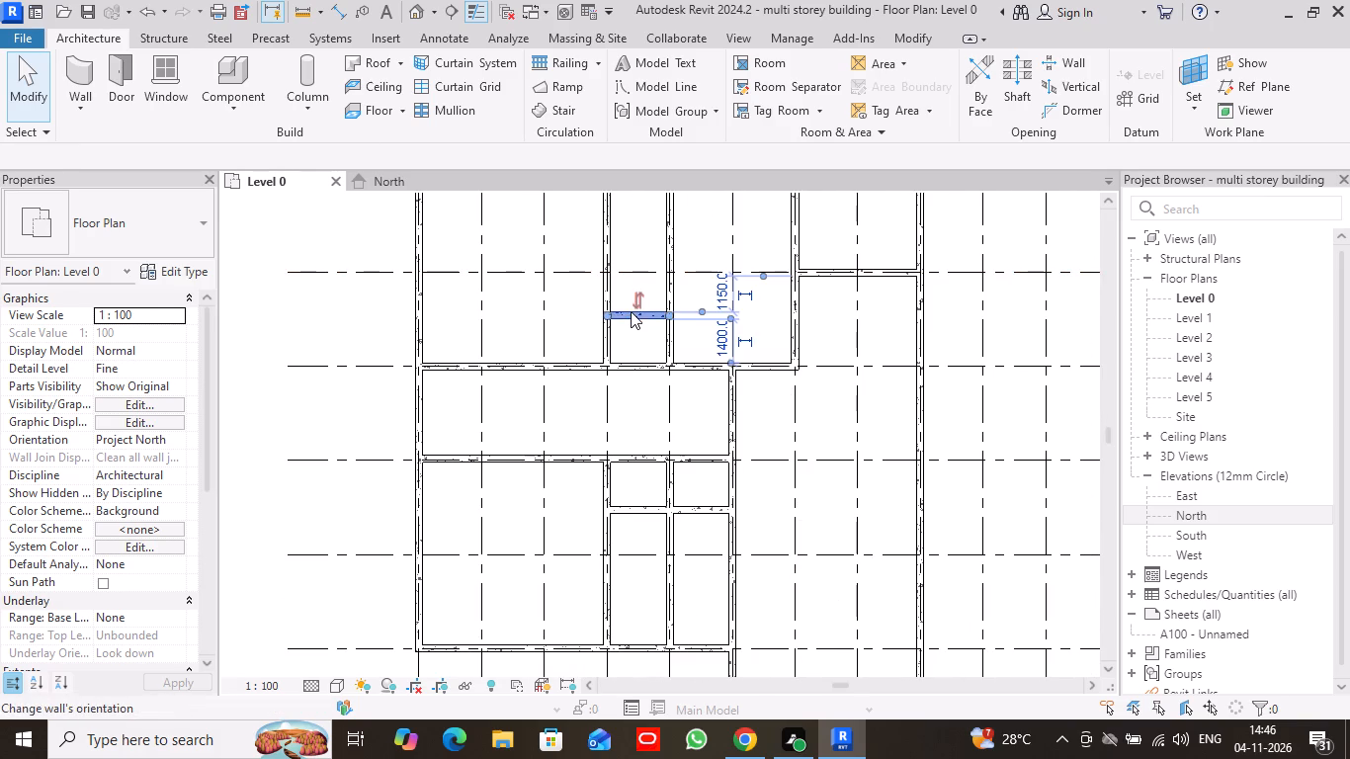
pyautogui.click(721, 339)
pyautogui.press('1')
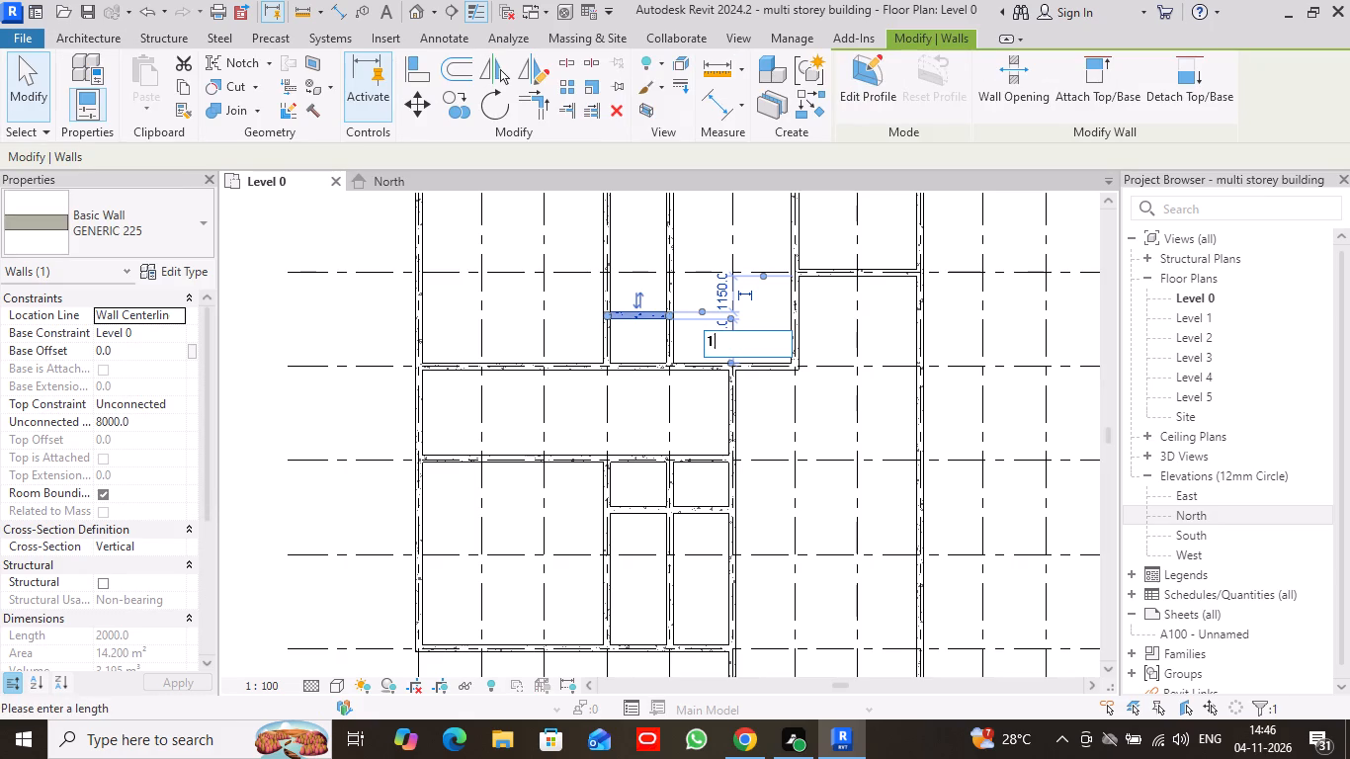
pyautogui.press('6')
pyautogui.press('5')
pyautogui.press('0')
pyautogui.press('Return')
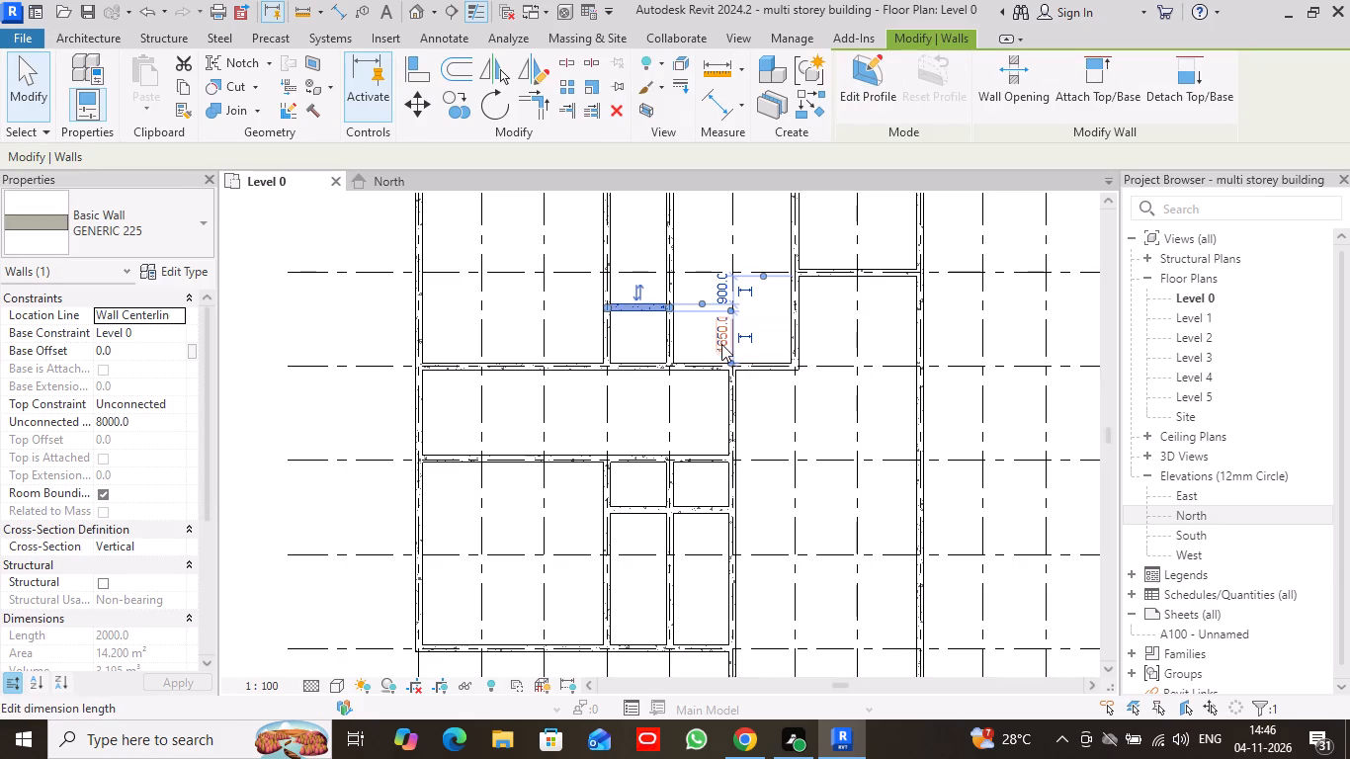
pyautogui.click(295, 413)
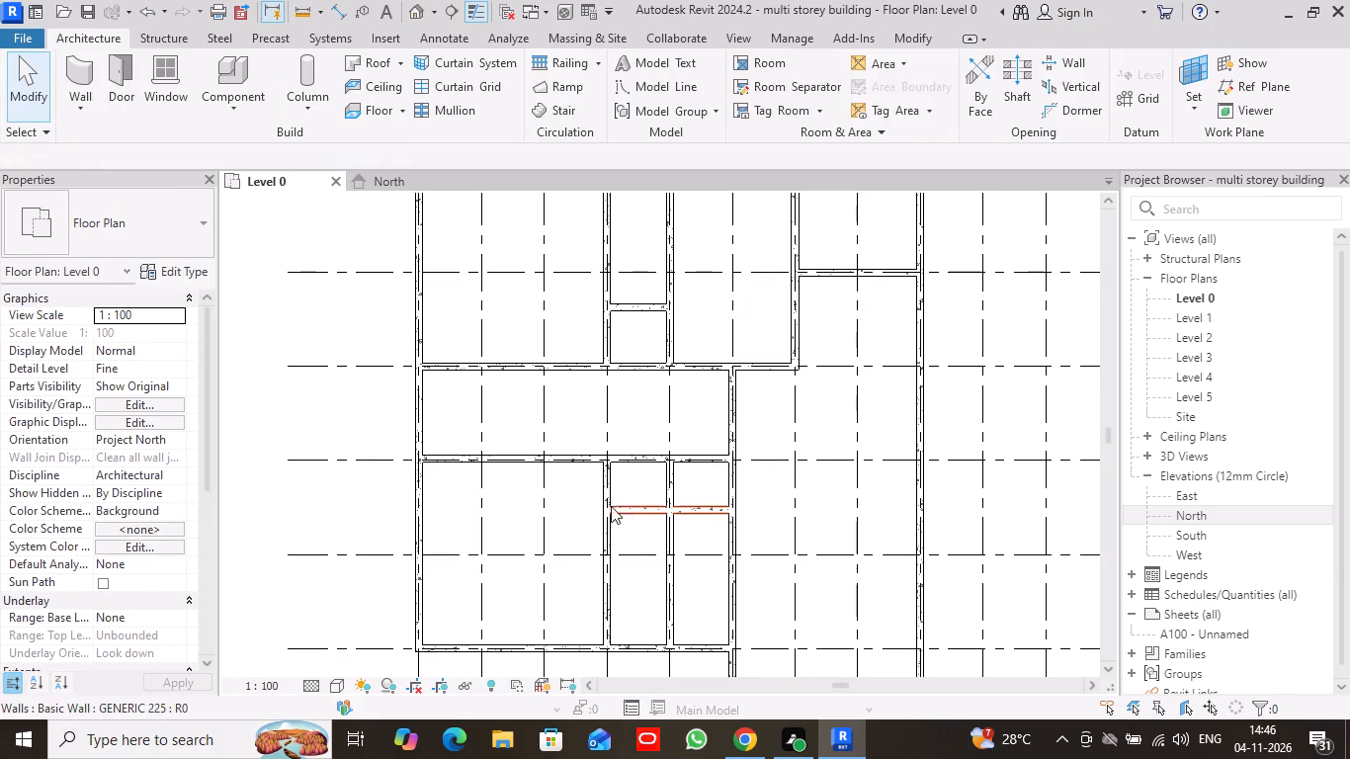
# Set the clear distance between the grid 11–13 cross wall and the grid 4 wall to 1650 mm.
pyautogui.click(645, 507)
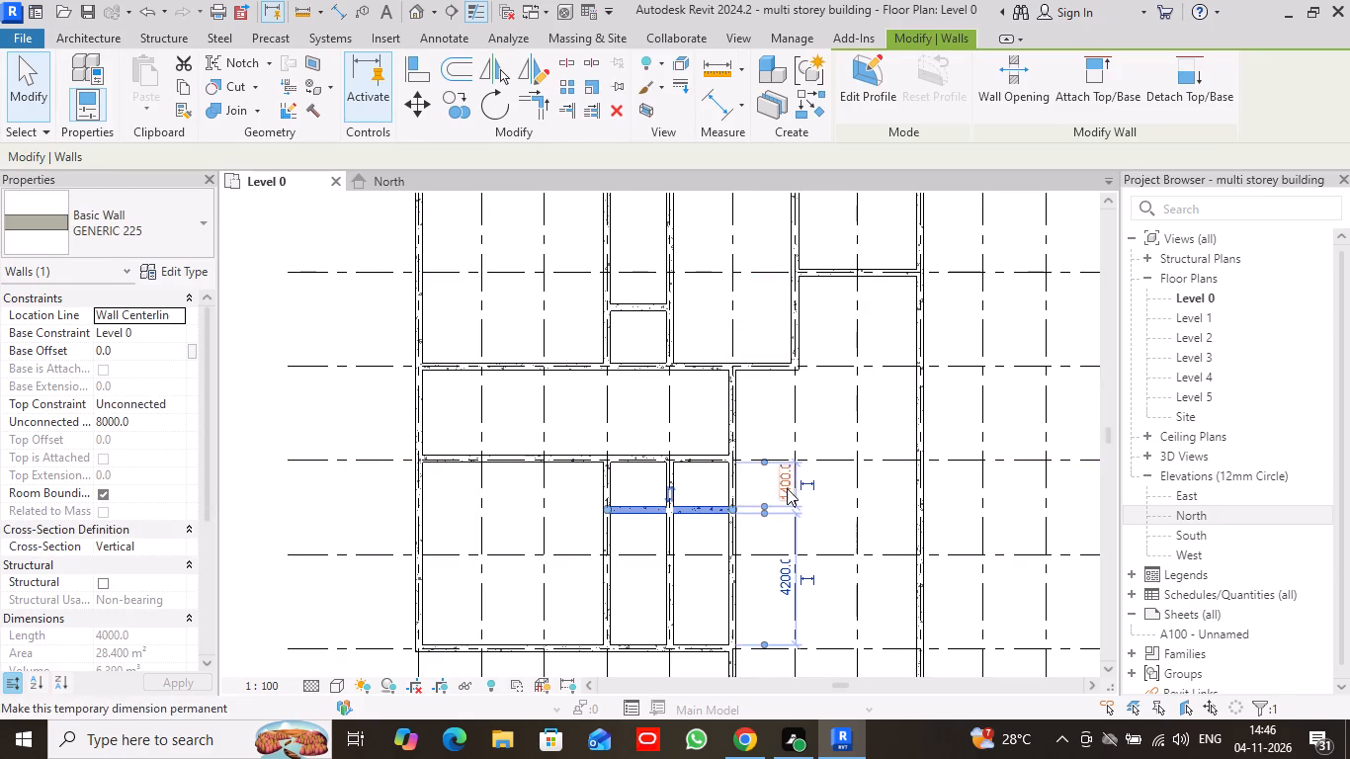
pyautogui.click(786, 488)
pyautogui.press('1')
pyautogui.press('6')
pyautogui.press('5')
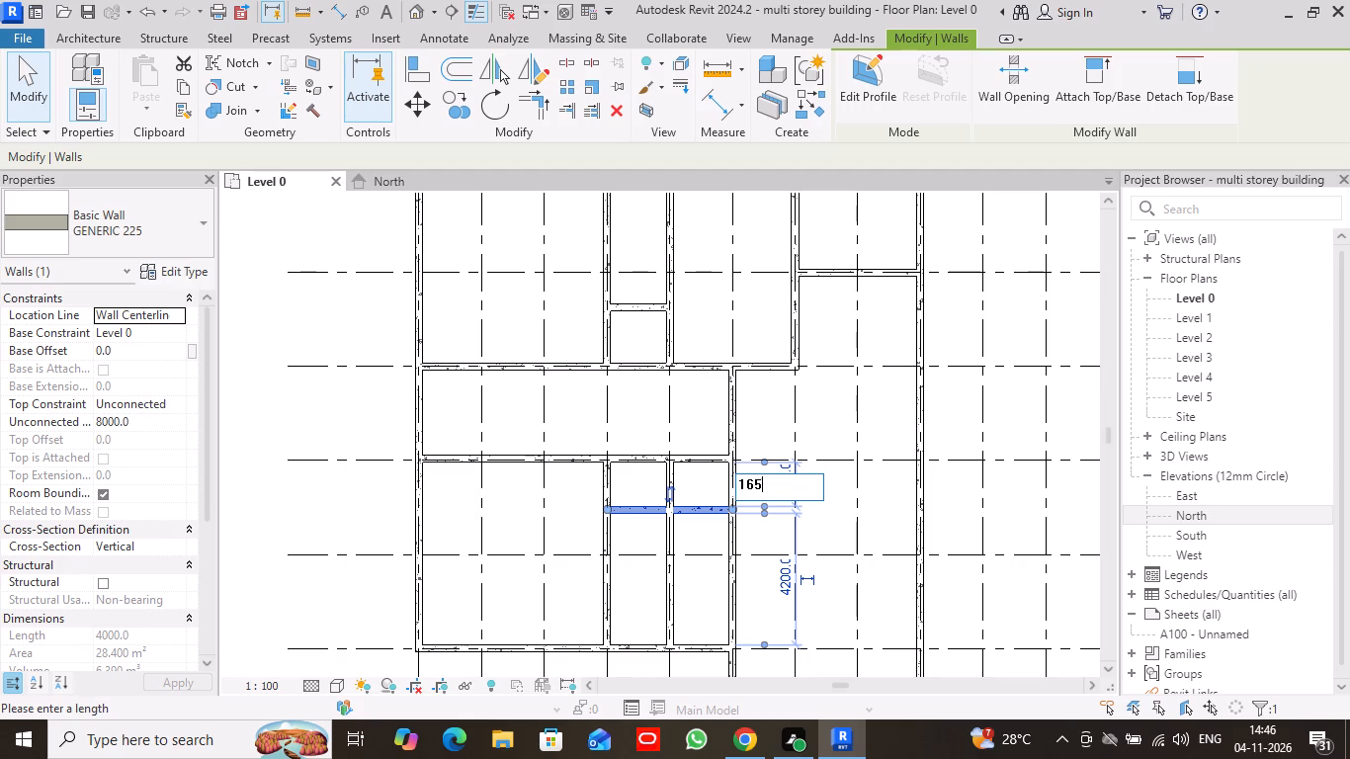
pyautogui.press('0')
pyautogui.press('Return')
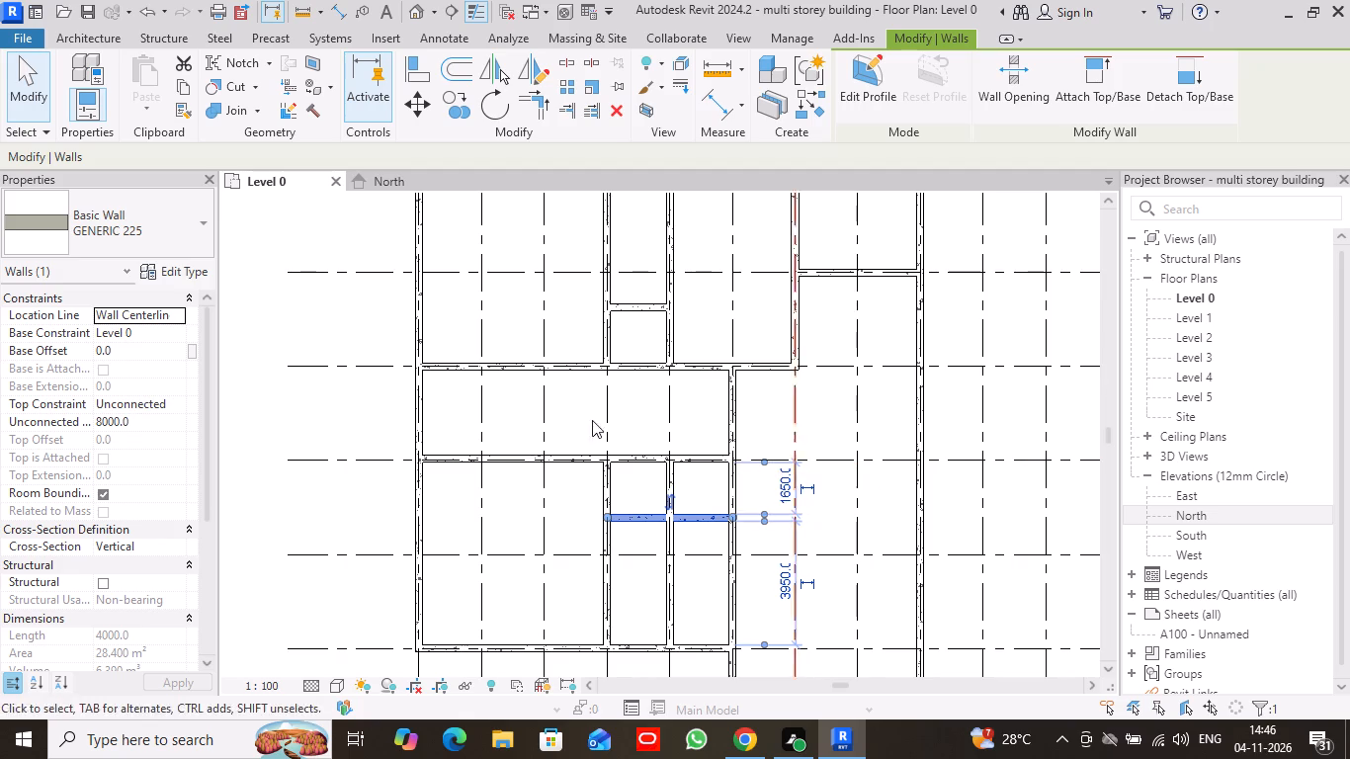
pyautogui.click(266, 414)
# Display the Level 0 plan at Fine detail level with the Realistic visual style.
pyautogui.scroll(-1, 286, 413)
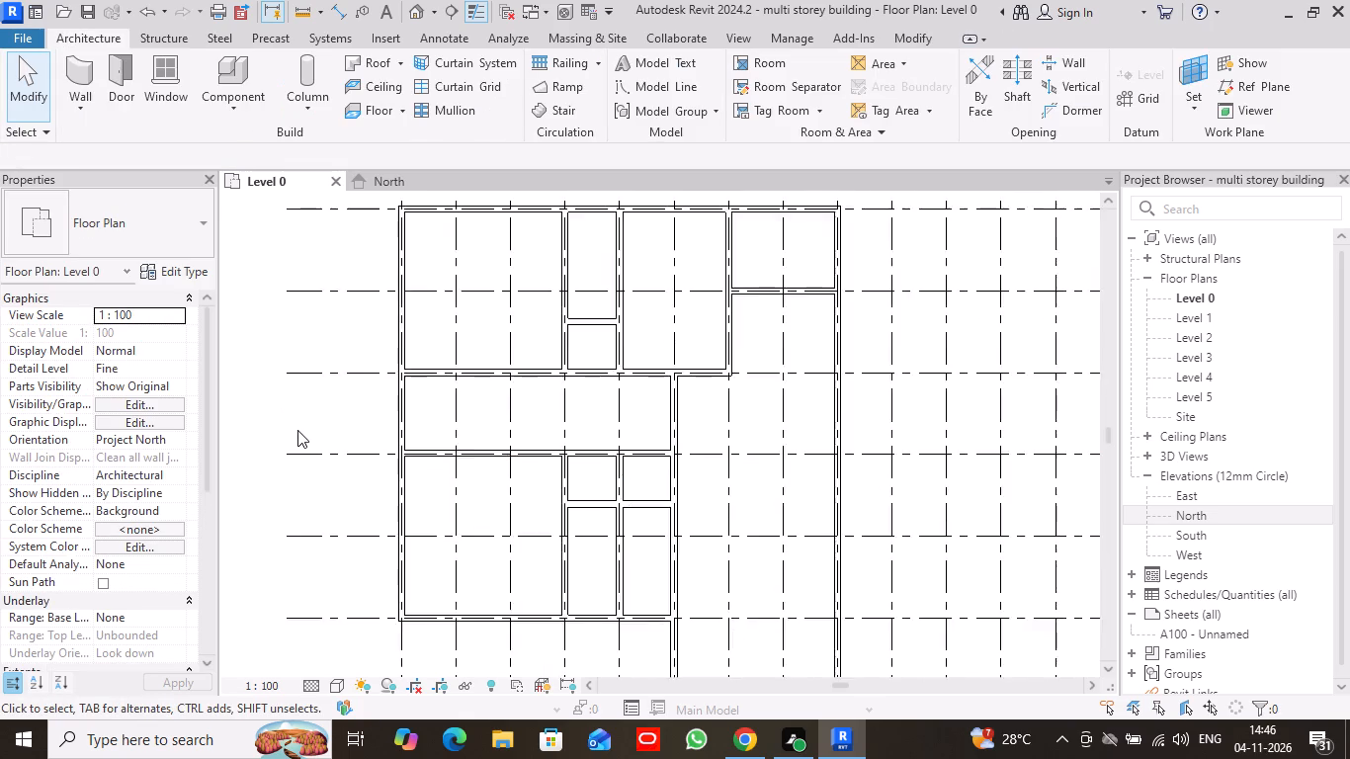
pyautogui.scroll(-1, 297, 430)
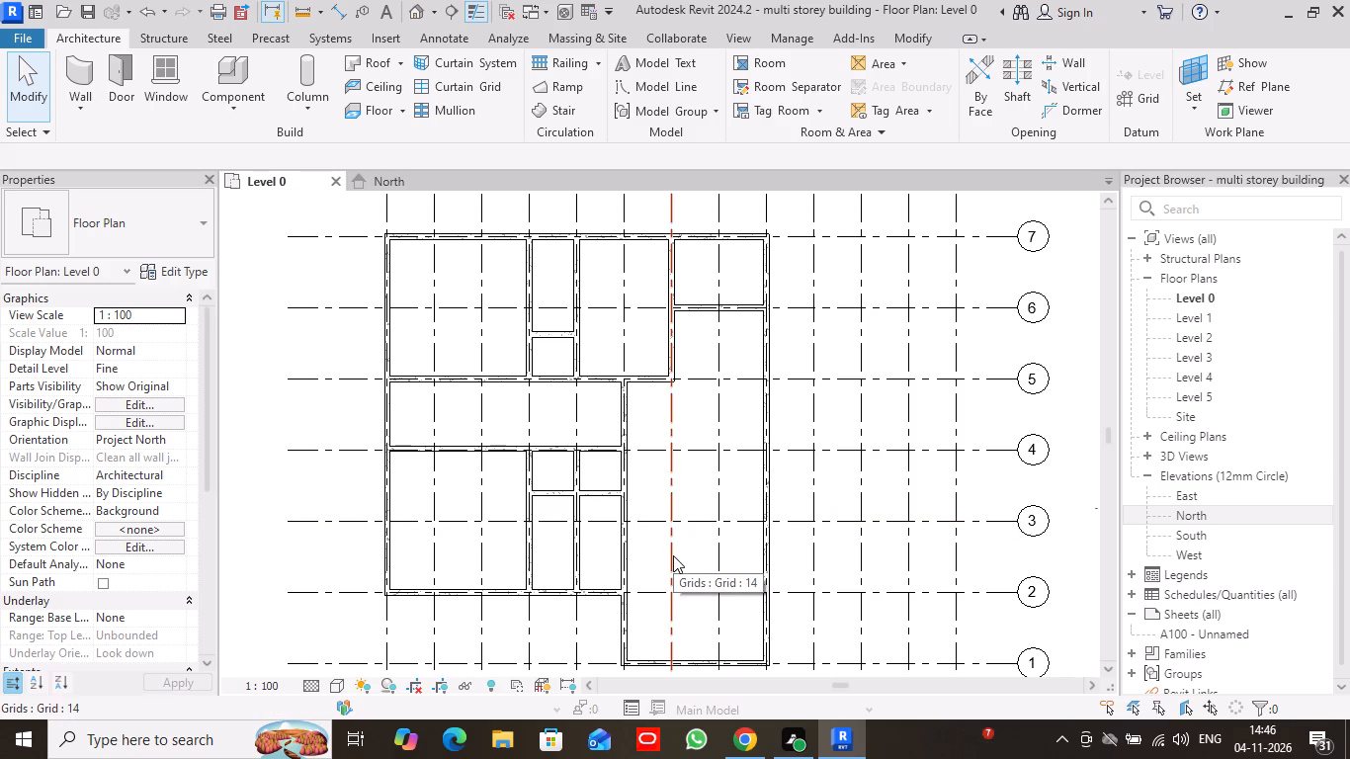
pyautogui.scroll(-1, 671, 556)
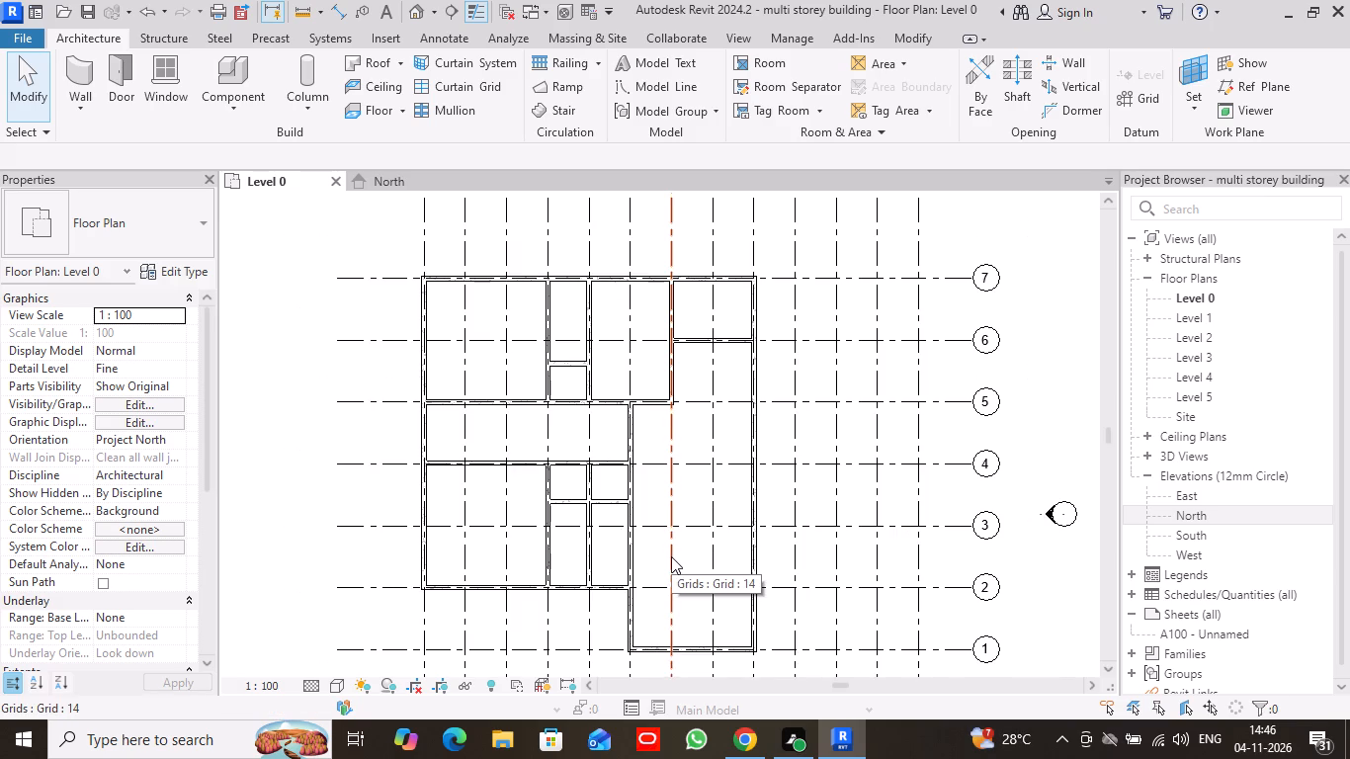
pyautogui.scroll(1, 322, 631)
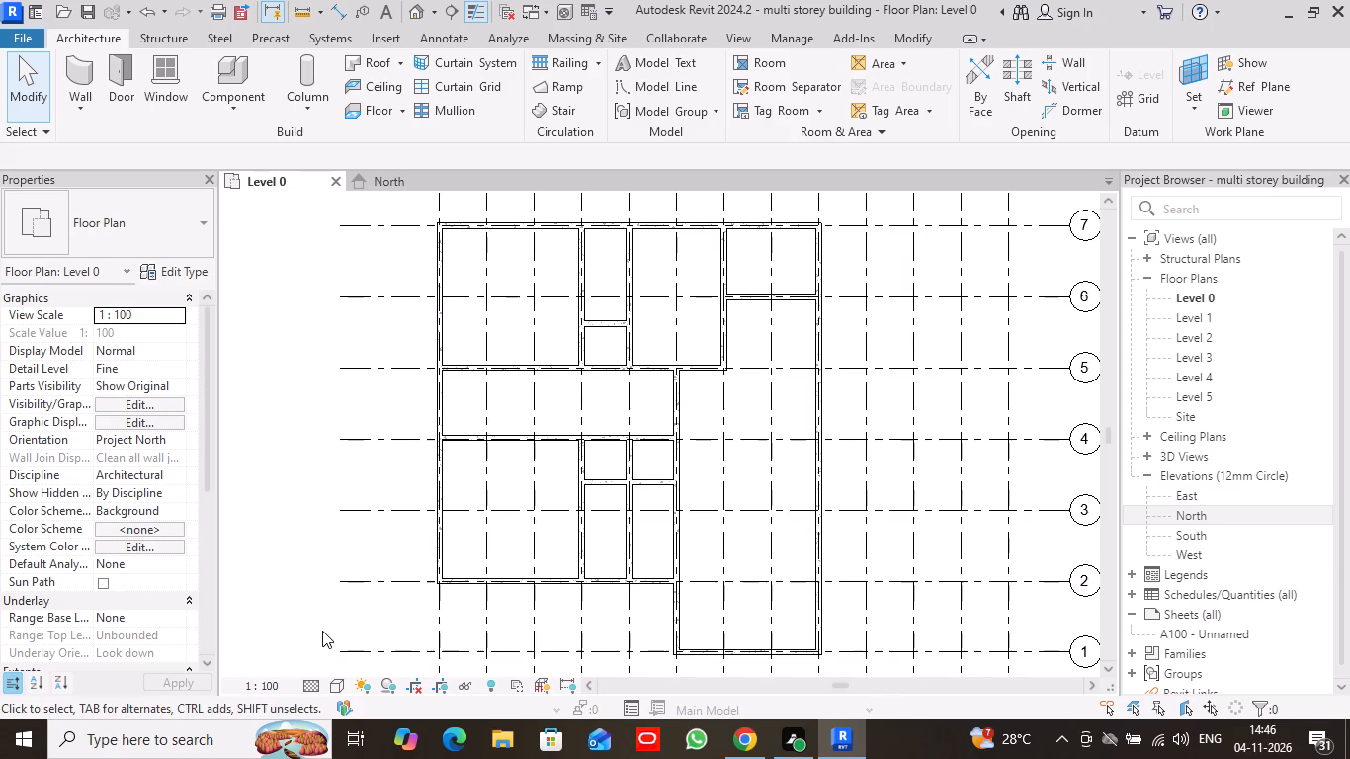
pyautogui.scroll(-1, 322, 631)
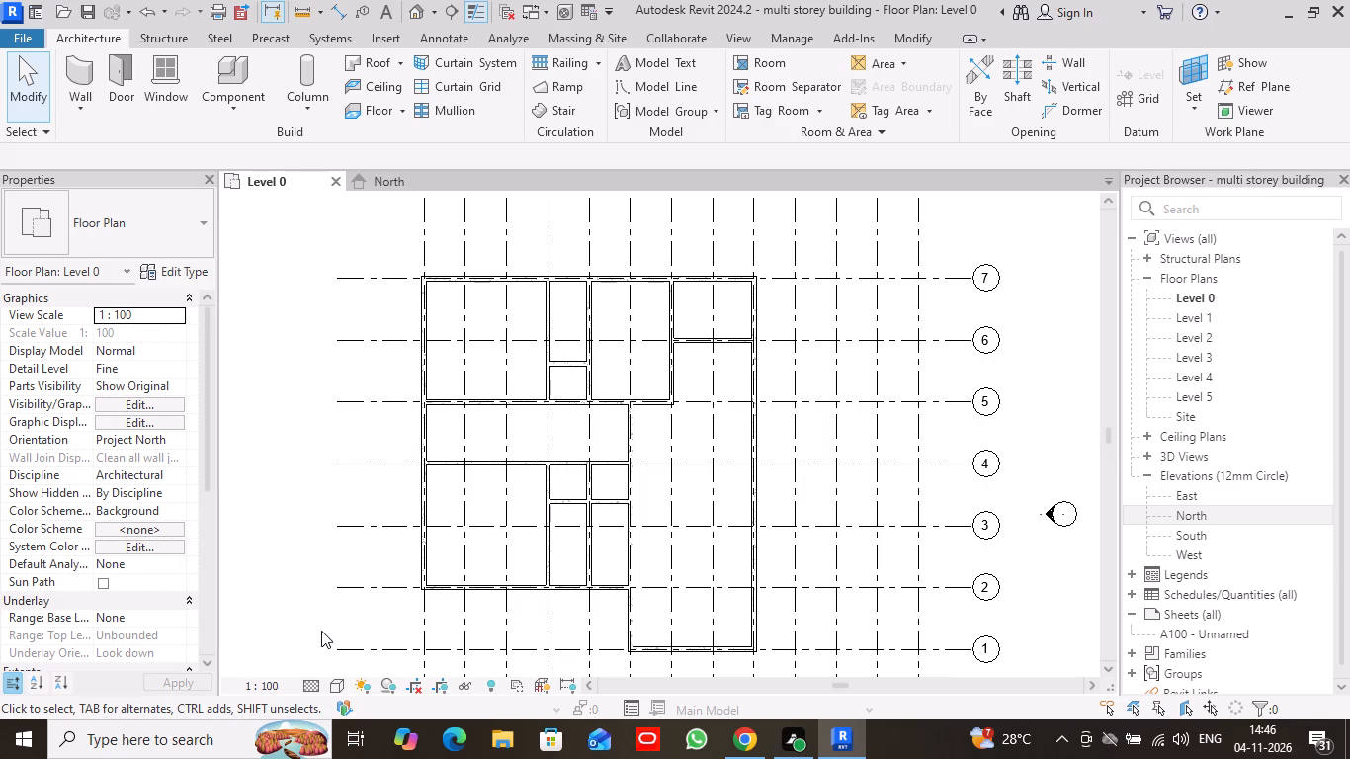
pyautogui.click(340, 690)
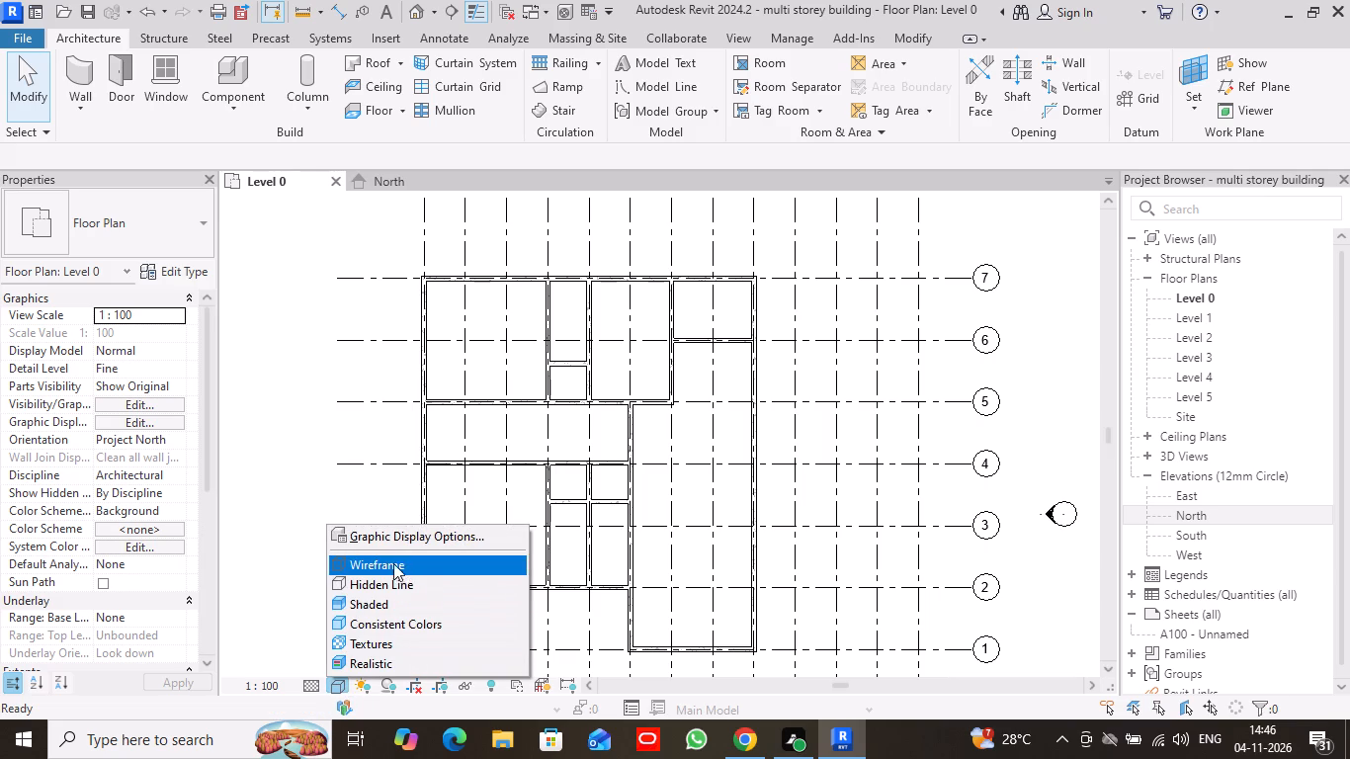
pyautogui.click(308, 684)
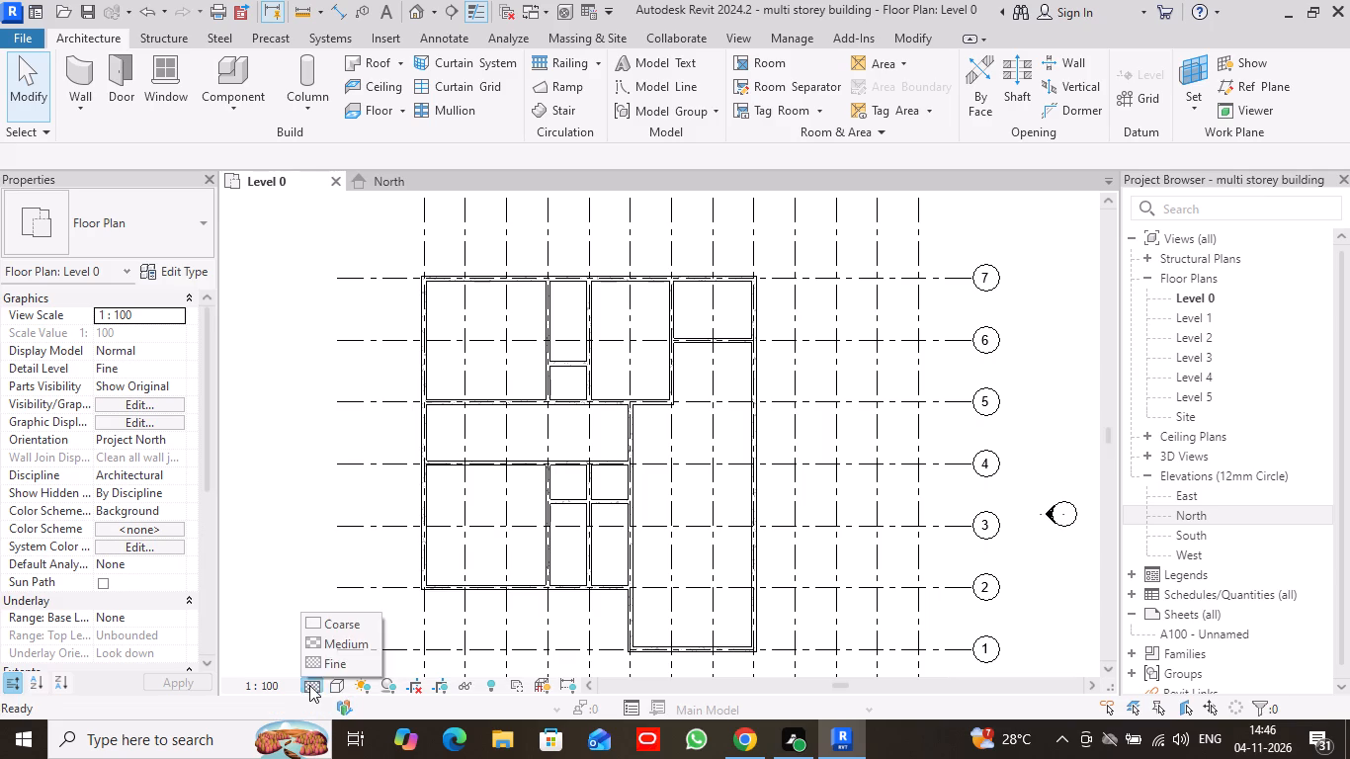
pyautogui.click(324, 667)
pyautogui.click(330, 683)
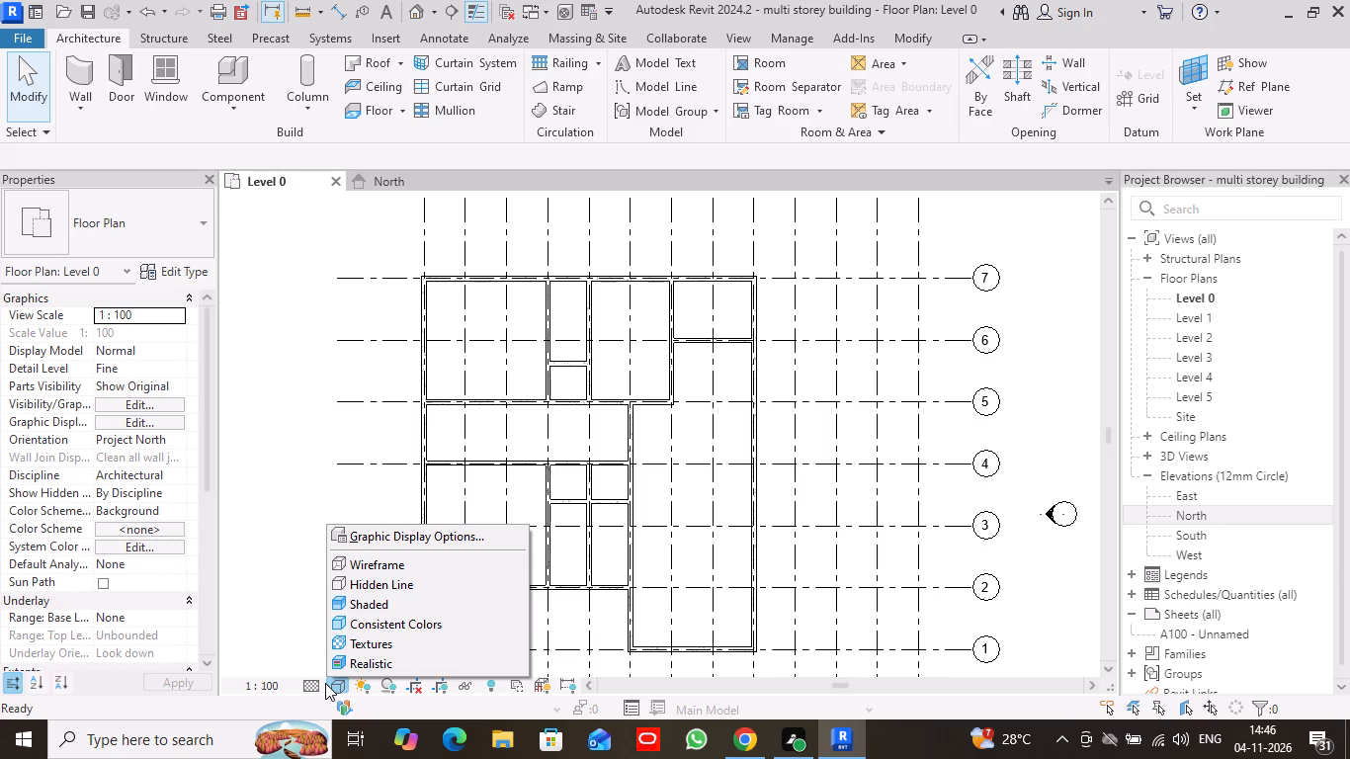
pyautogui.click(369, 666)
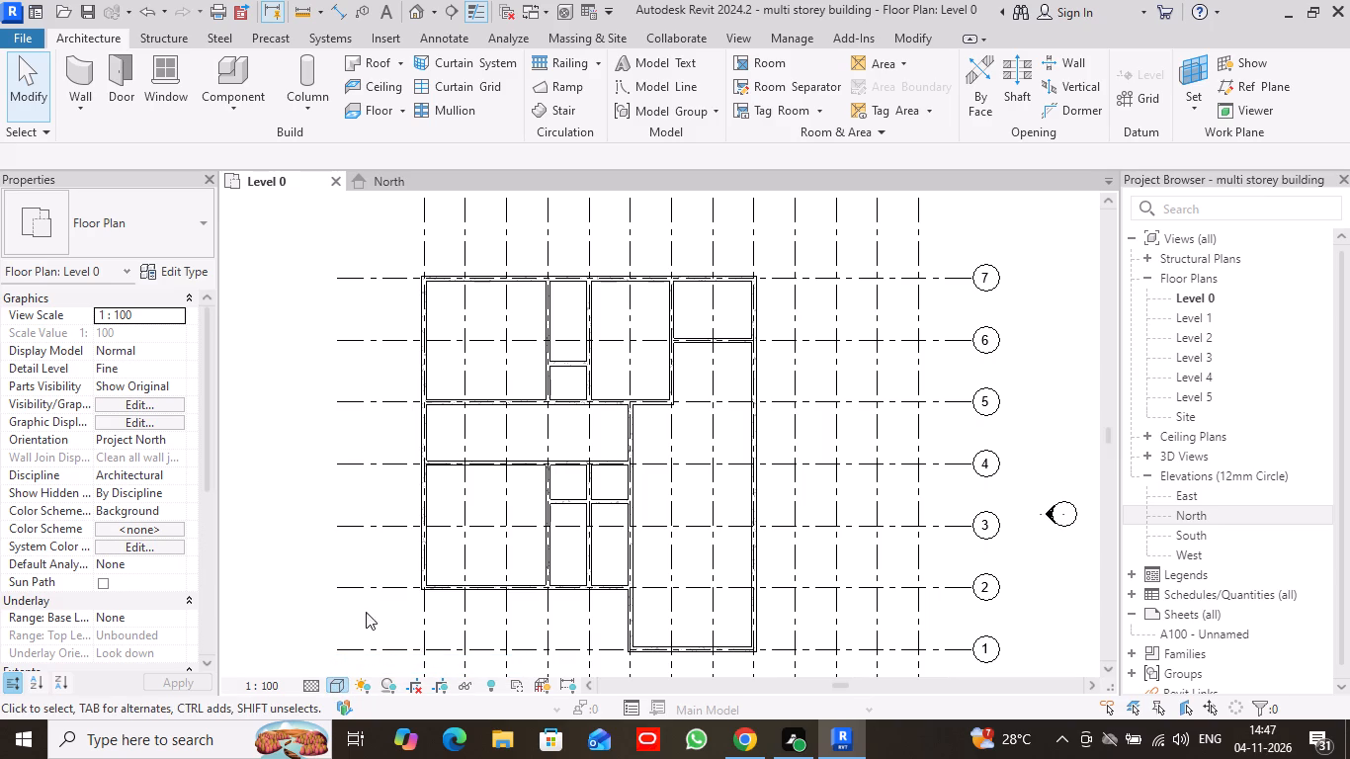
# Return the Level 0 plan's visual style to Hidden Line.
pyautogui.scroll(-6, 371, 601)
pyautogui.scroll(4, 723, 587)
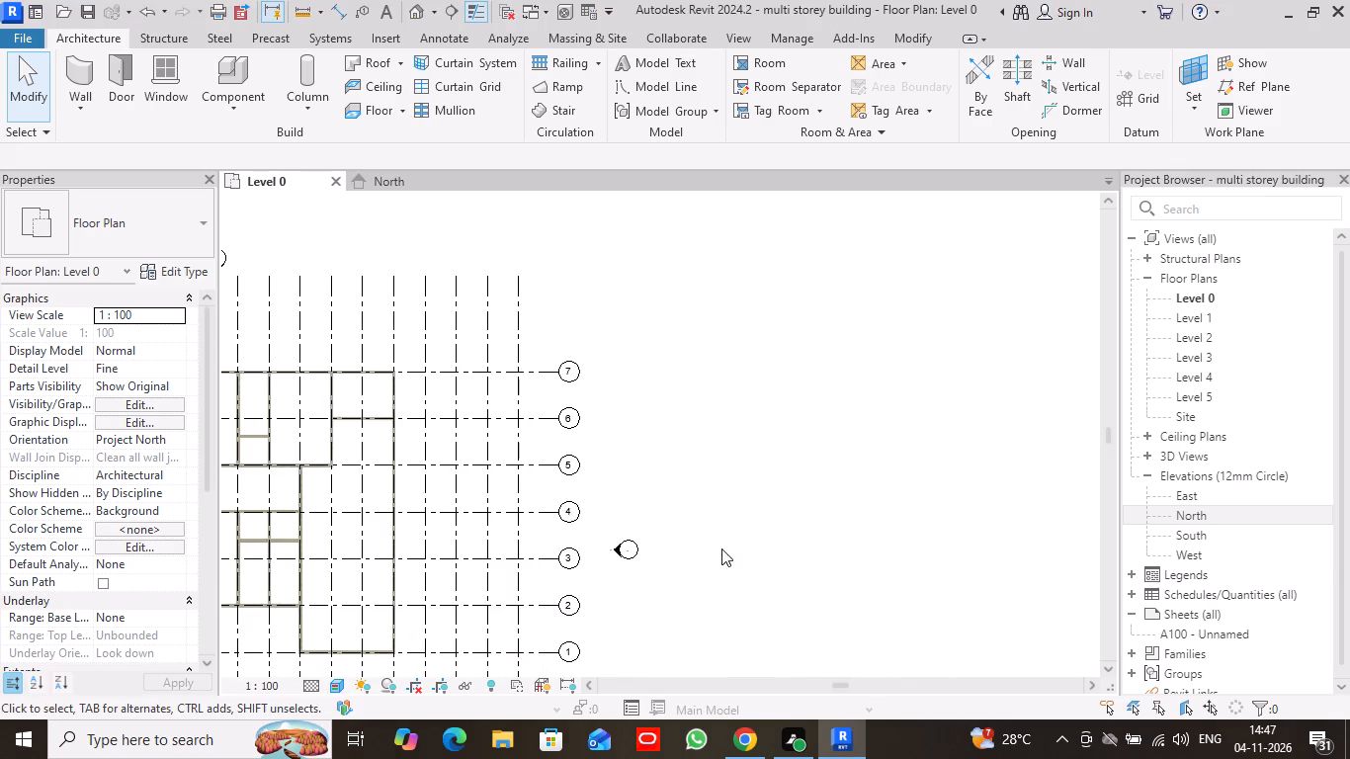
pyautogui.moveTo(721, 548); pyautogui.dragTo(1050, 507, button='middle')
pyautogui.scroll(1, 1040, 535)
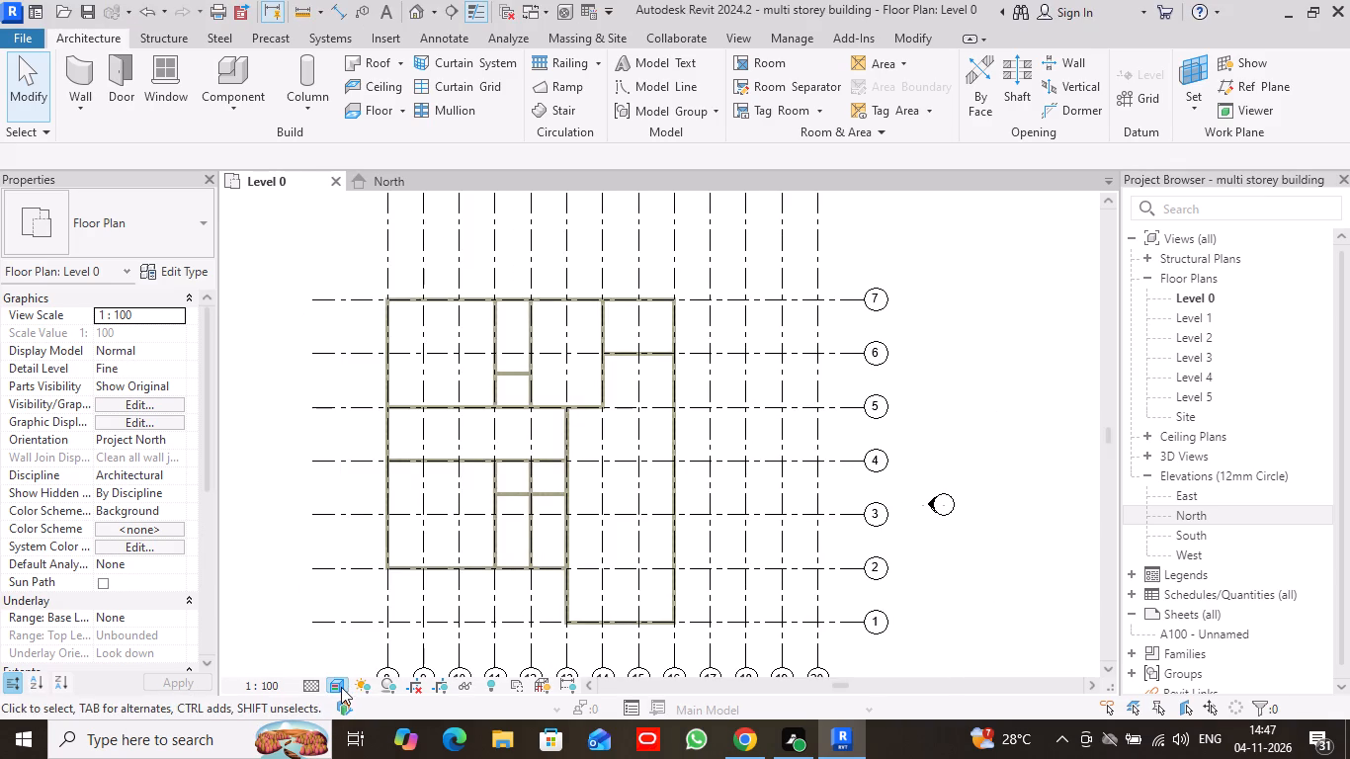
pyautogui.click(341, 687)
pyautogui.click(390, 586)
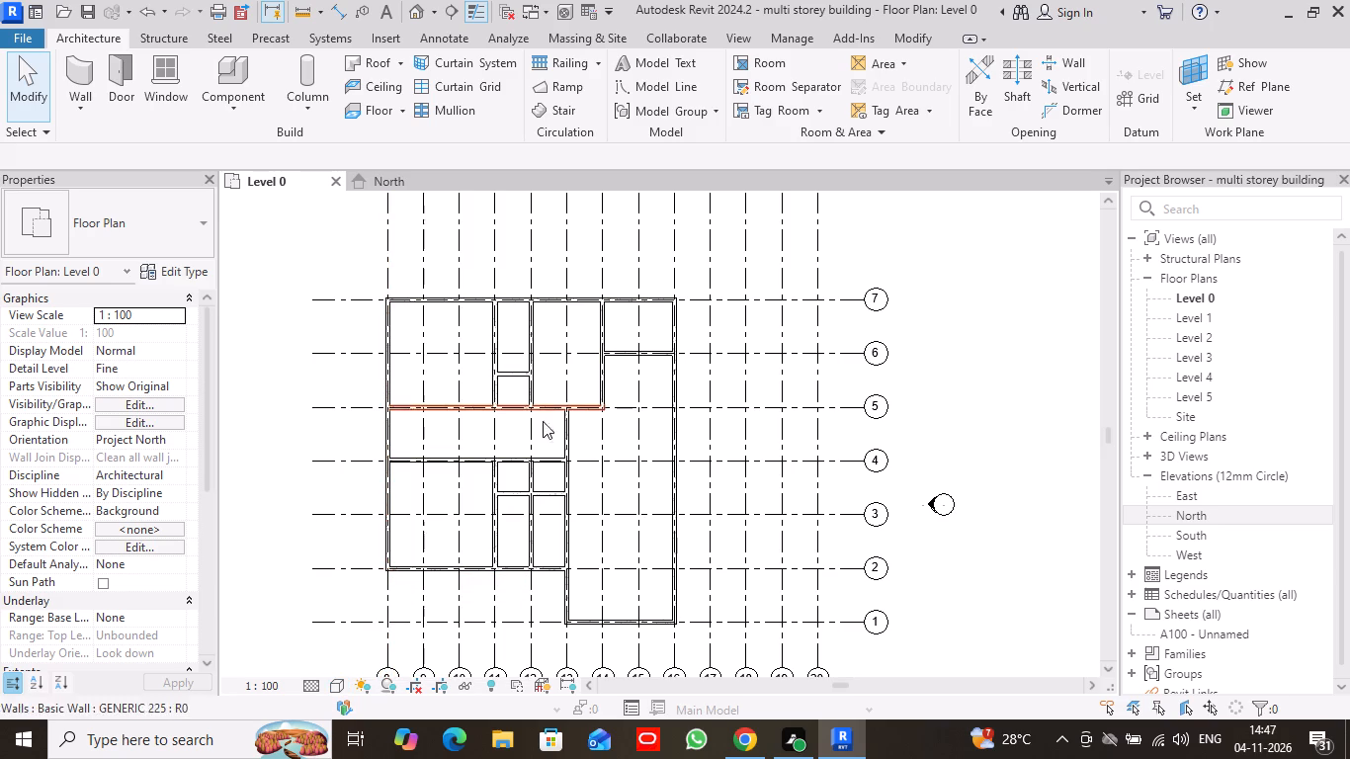
# Examine the overall Level 0 wall layout against grids 1–7 and 8–20.
pyautogui.scroll(2, 950, 410)
pyautogui.scroll(-3, 604, 517)
pyautogui.moveTo(820, 444); pyautogui.dragTo(823, 443, button='middle')
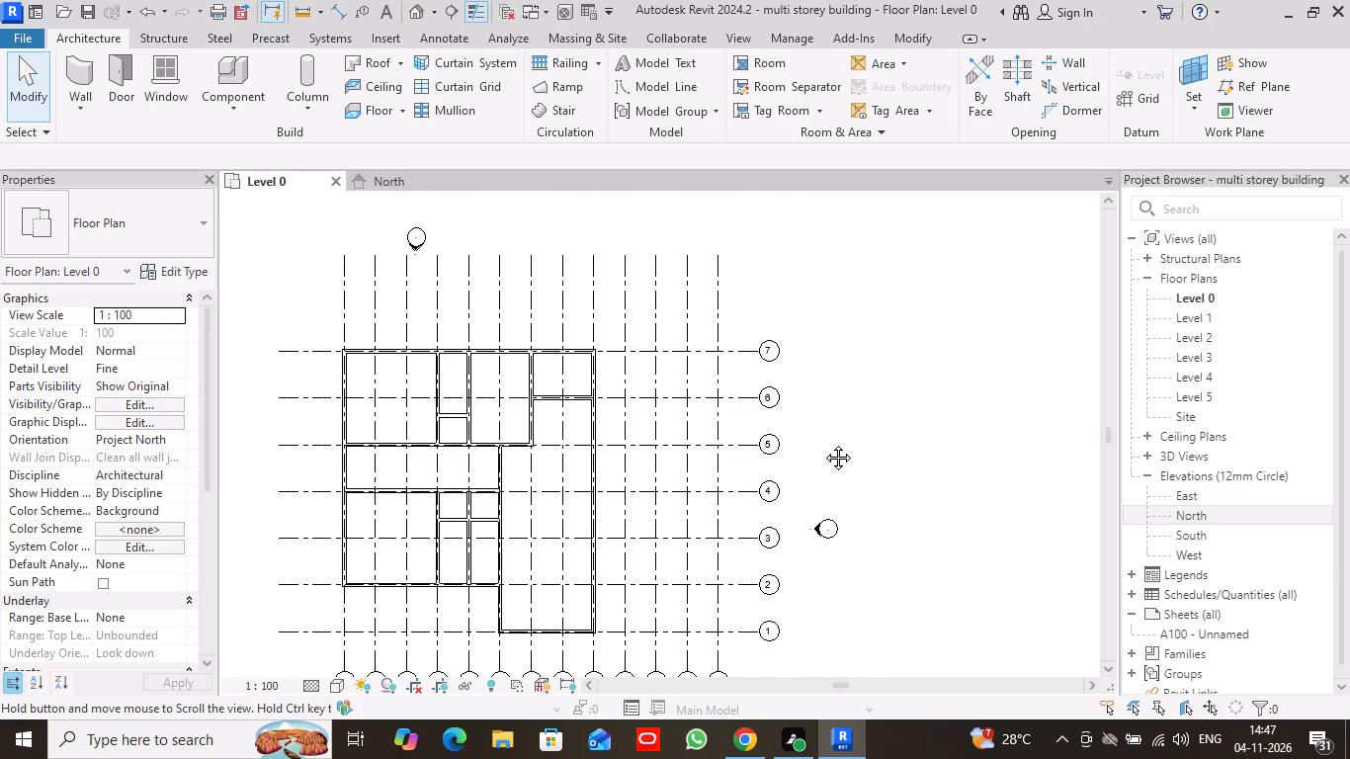
pyautogui.moveTo(823, 443); pyautogui.dragTo(947, 401, button='middle')
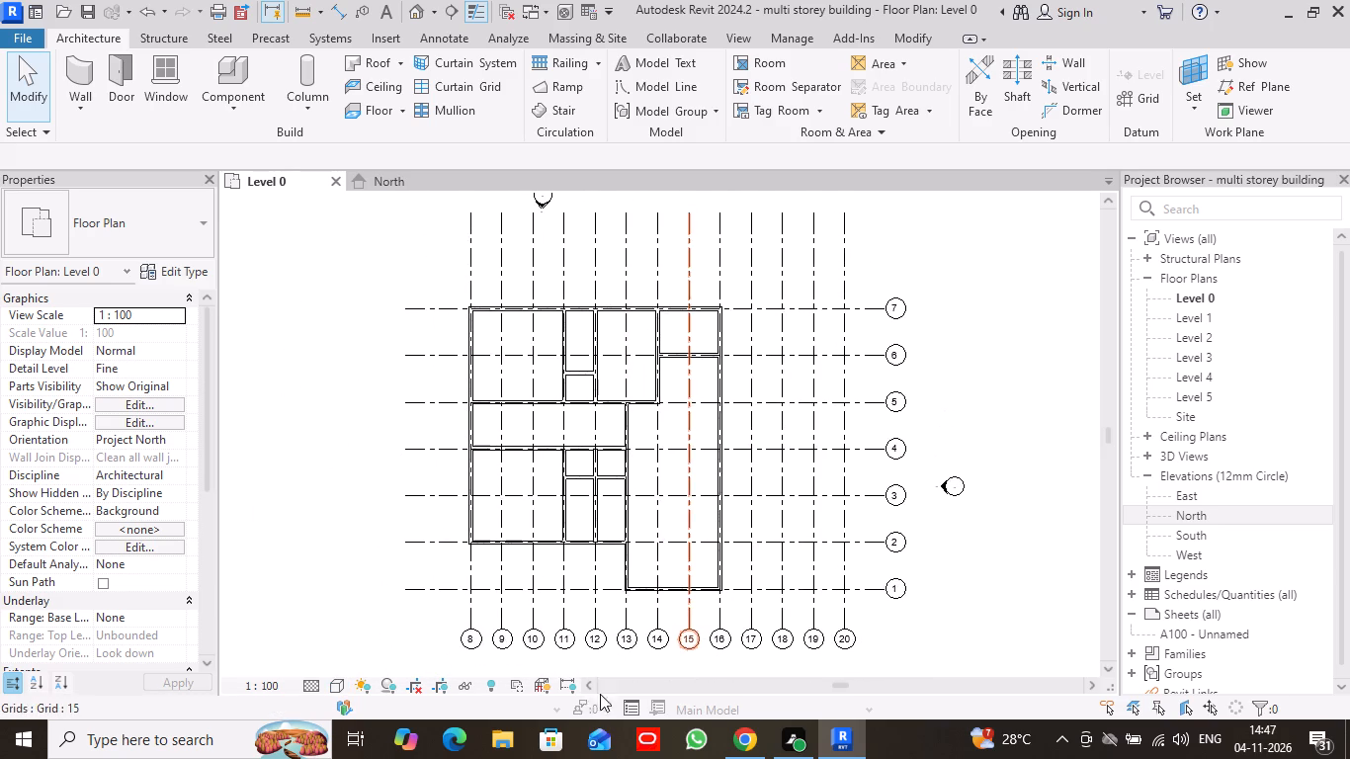
pyautogui.scroll(2, 651, 582)
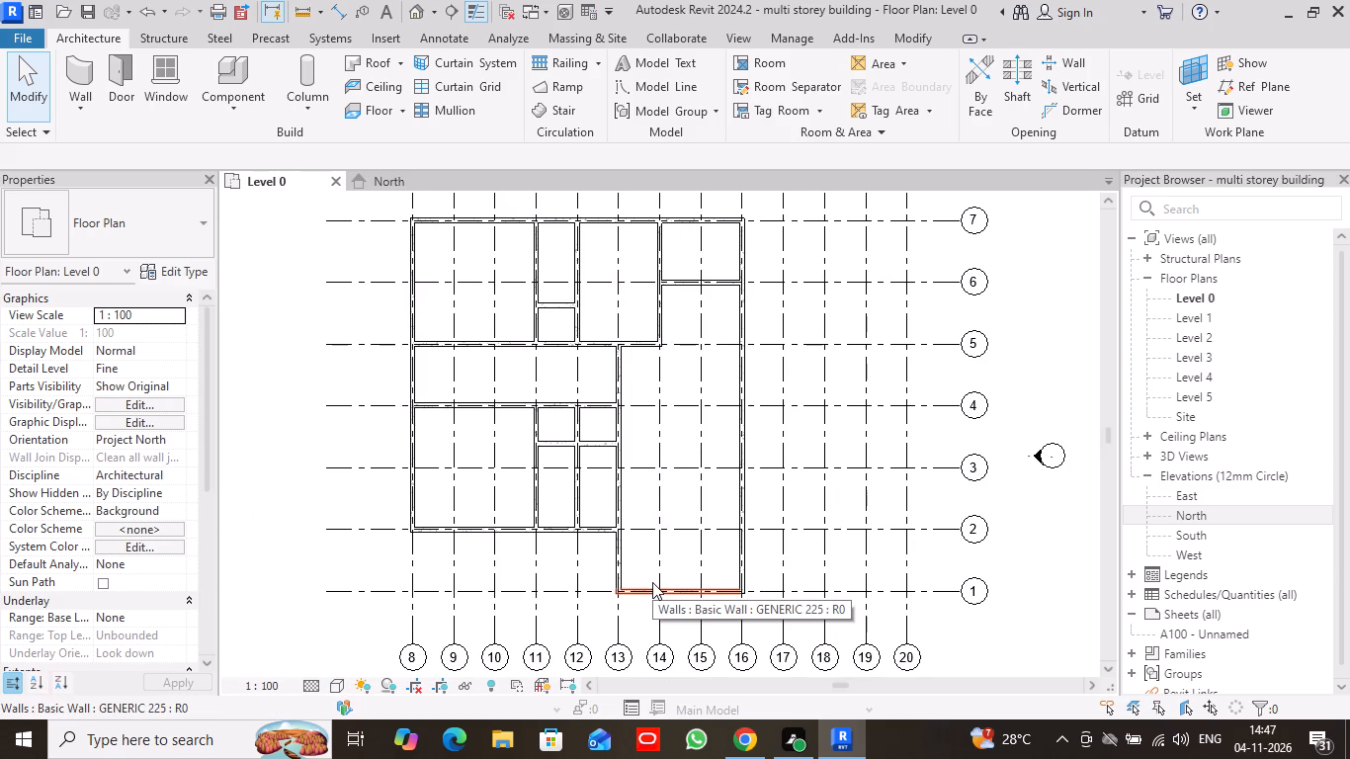
pyautogui.scroll(1, 652, 582)
pyautogui.scroll(-1, 652, 582)
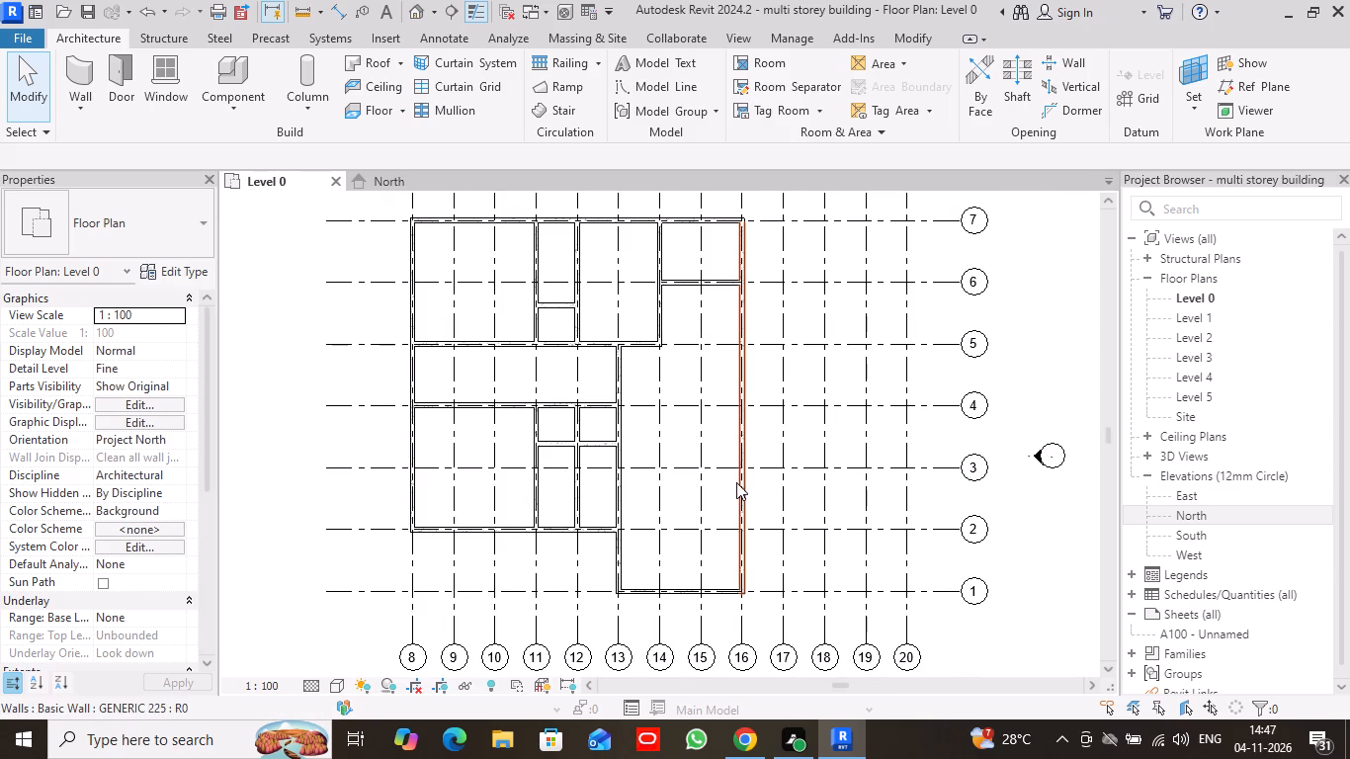
pyautogui.scroll(1, 717, 463)
pyautogui.scroll(-1, 717, 406)
pyautogui.moveTo(1042, 352); pyautogui.dragTo(1039, 369, button='middle')
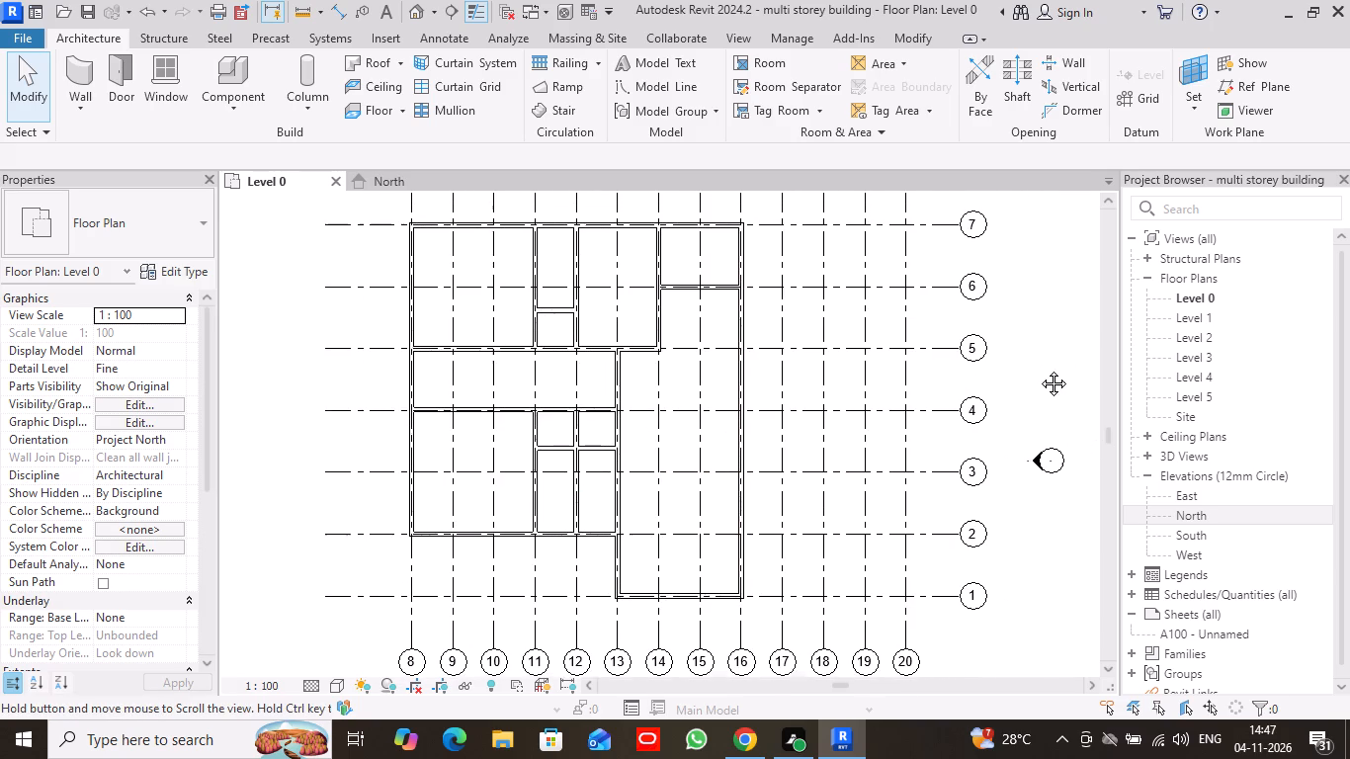
pyautogui.moveTo(1039, 369); pyautogui.dragTo(1039, 371, button='middle')
pyautogui.scroll(-1, 1039, 371)
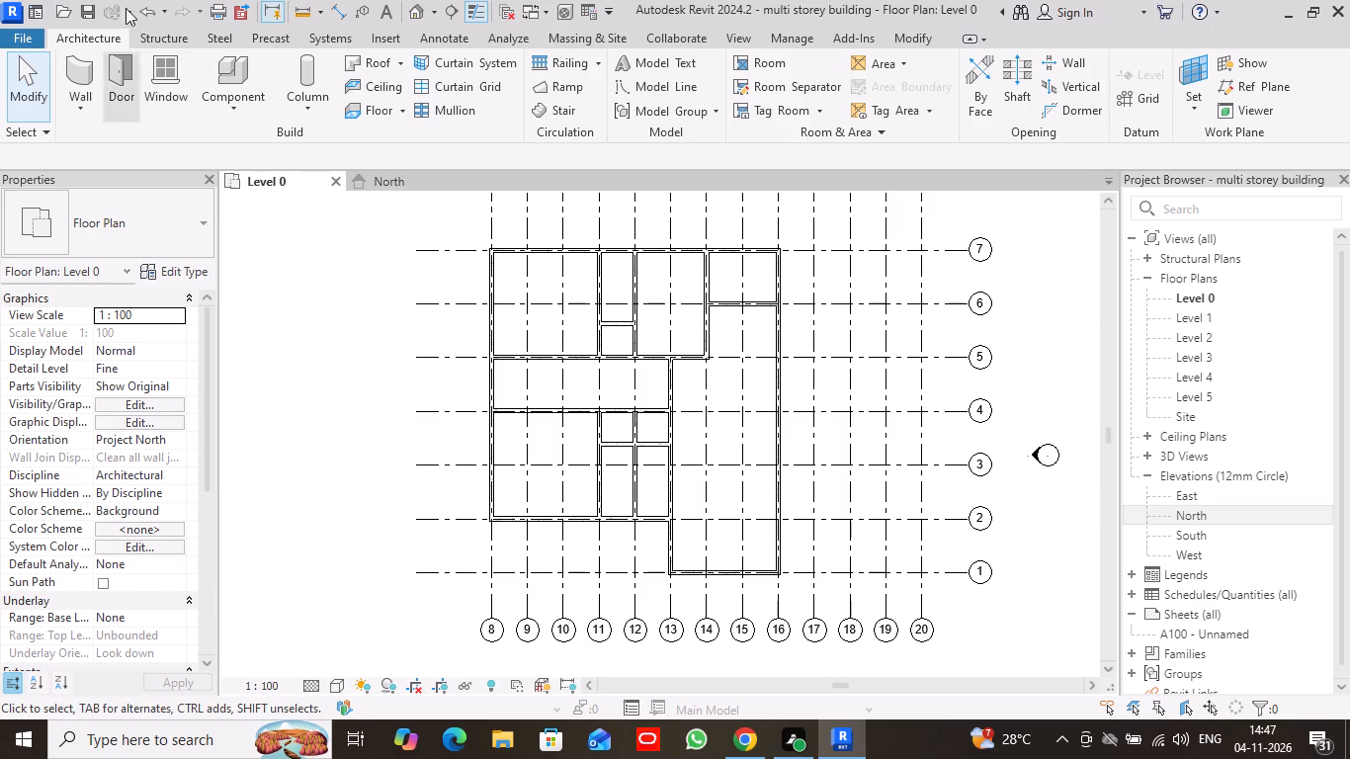
# Draw a 6000 mm GENERIC 225 wall along grid 2 from grid 13 to grid 16.
pyautogui.click(68, 61)
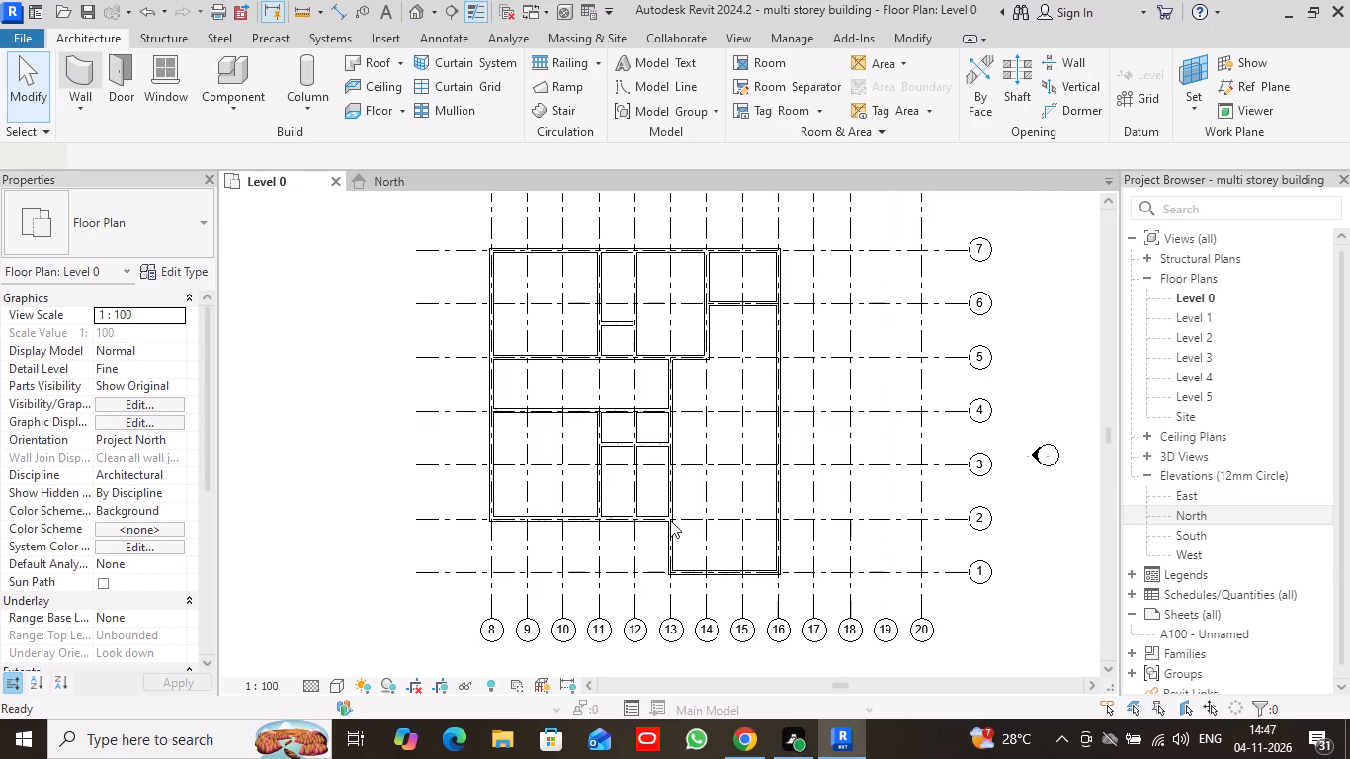
pyautogui.click(672, 519)
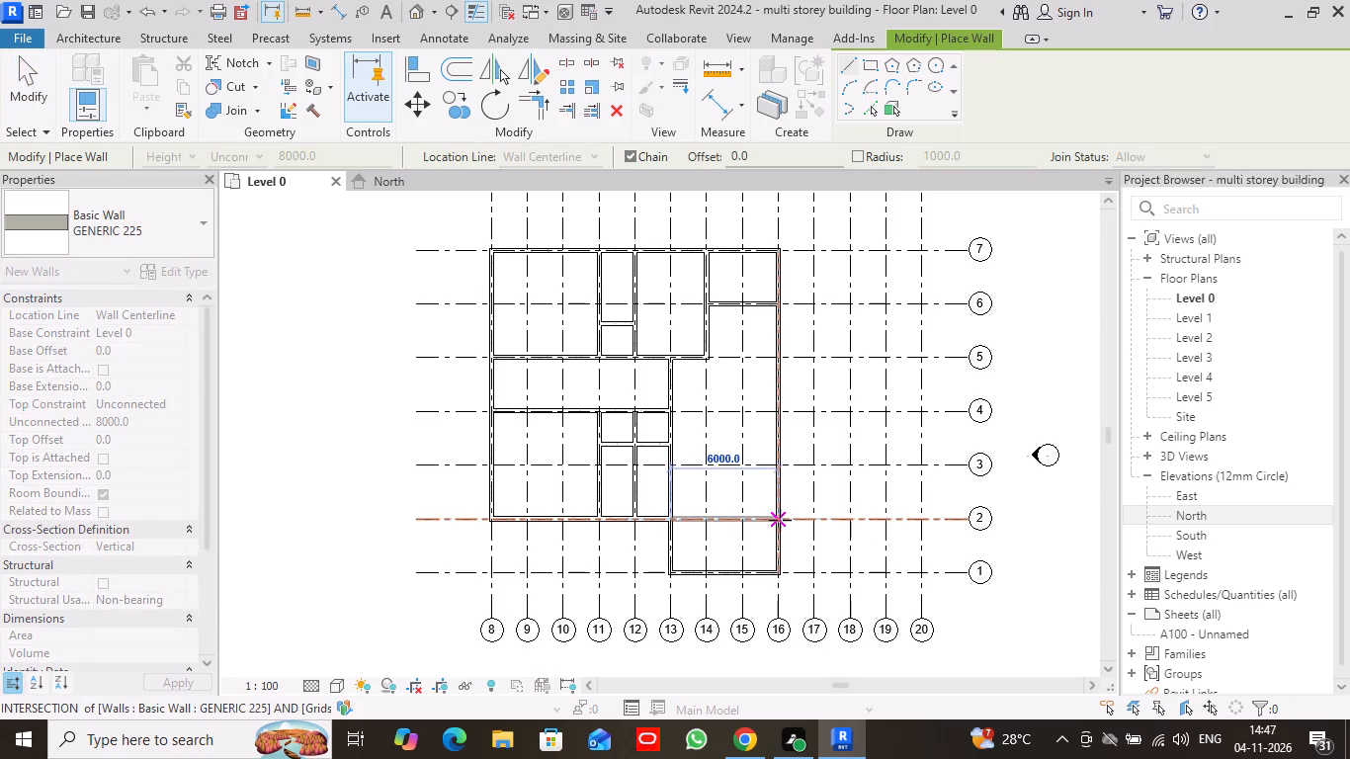
pyautogui.click(780, 520)
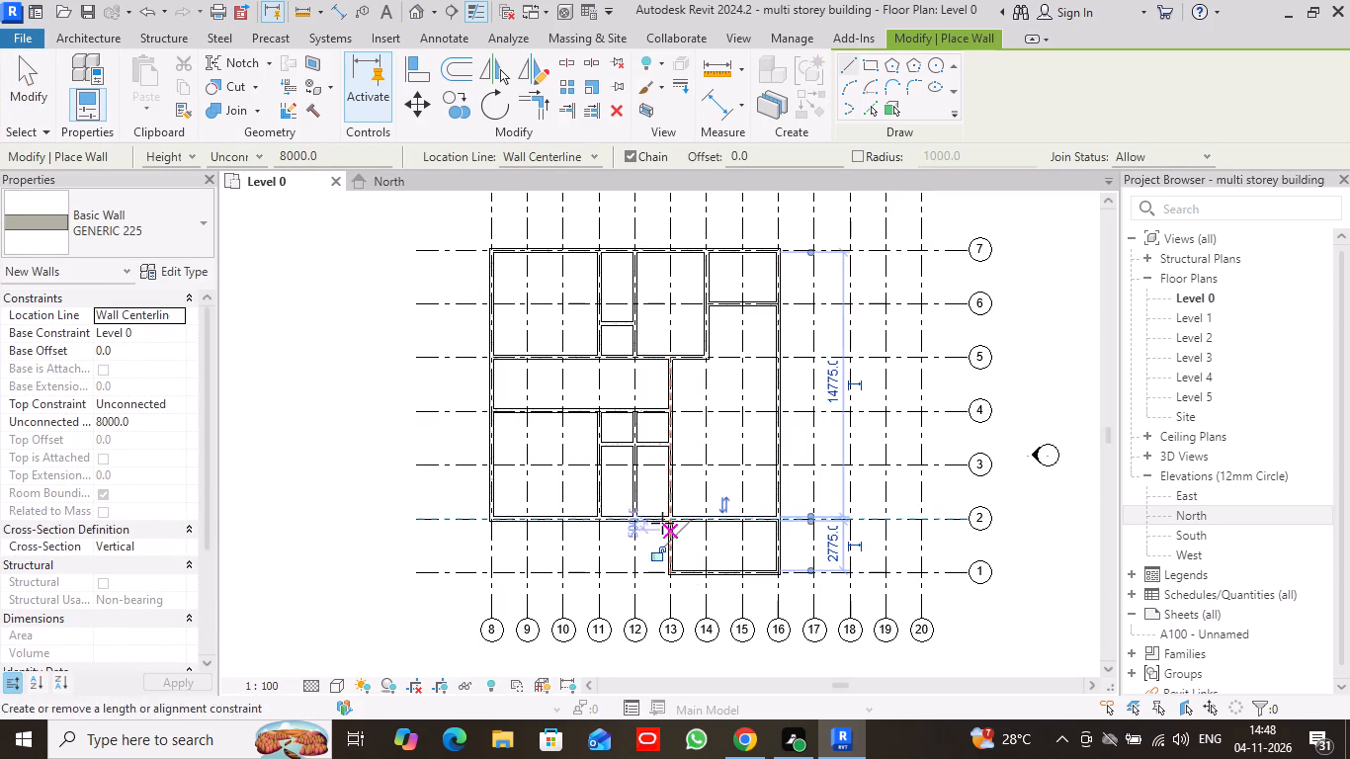
# Draw a short L-shaped GENERIC 225 wall running 1000 mm west from the grid 12 wall and then south to the grid 2 wall.
pyautogui.click(633, 507)
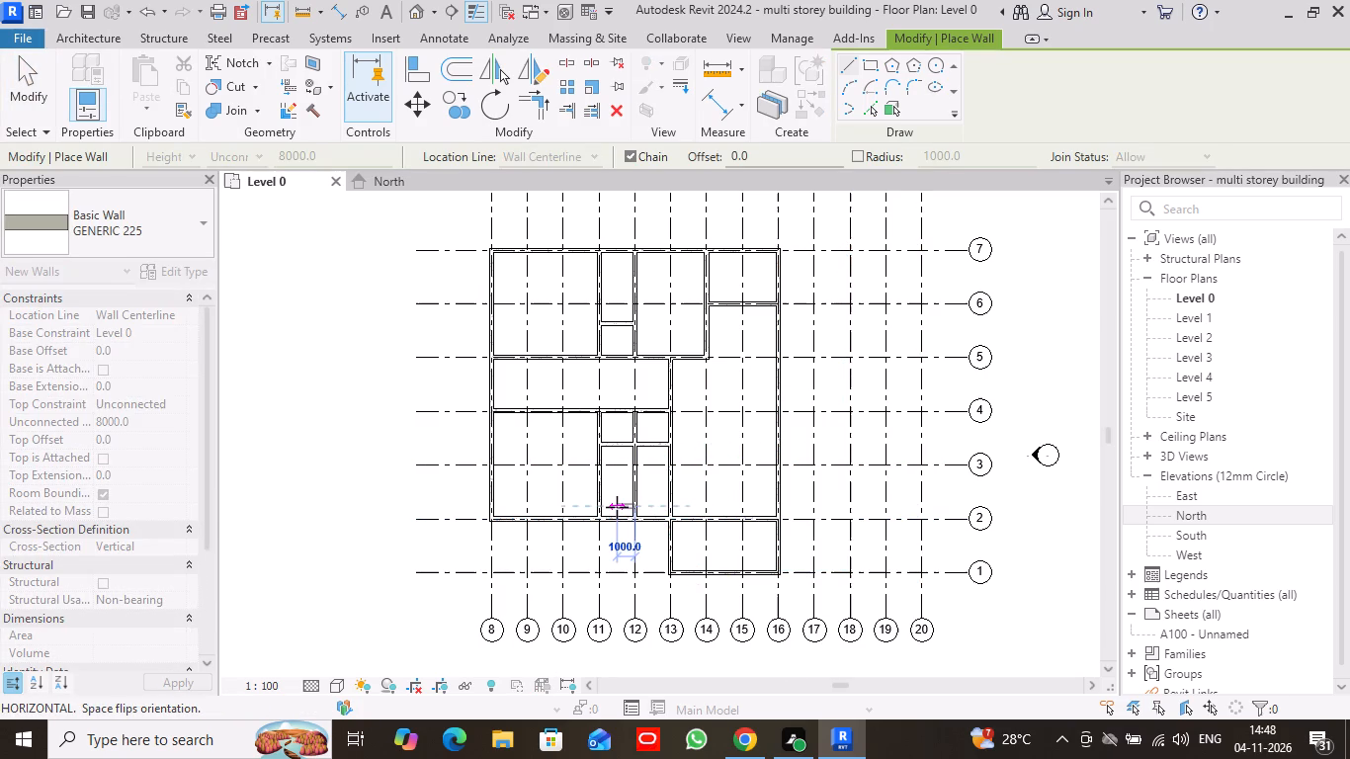
pyautogui.click(617, 507)
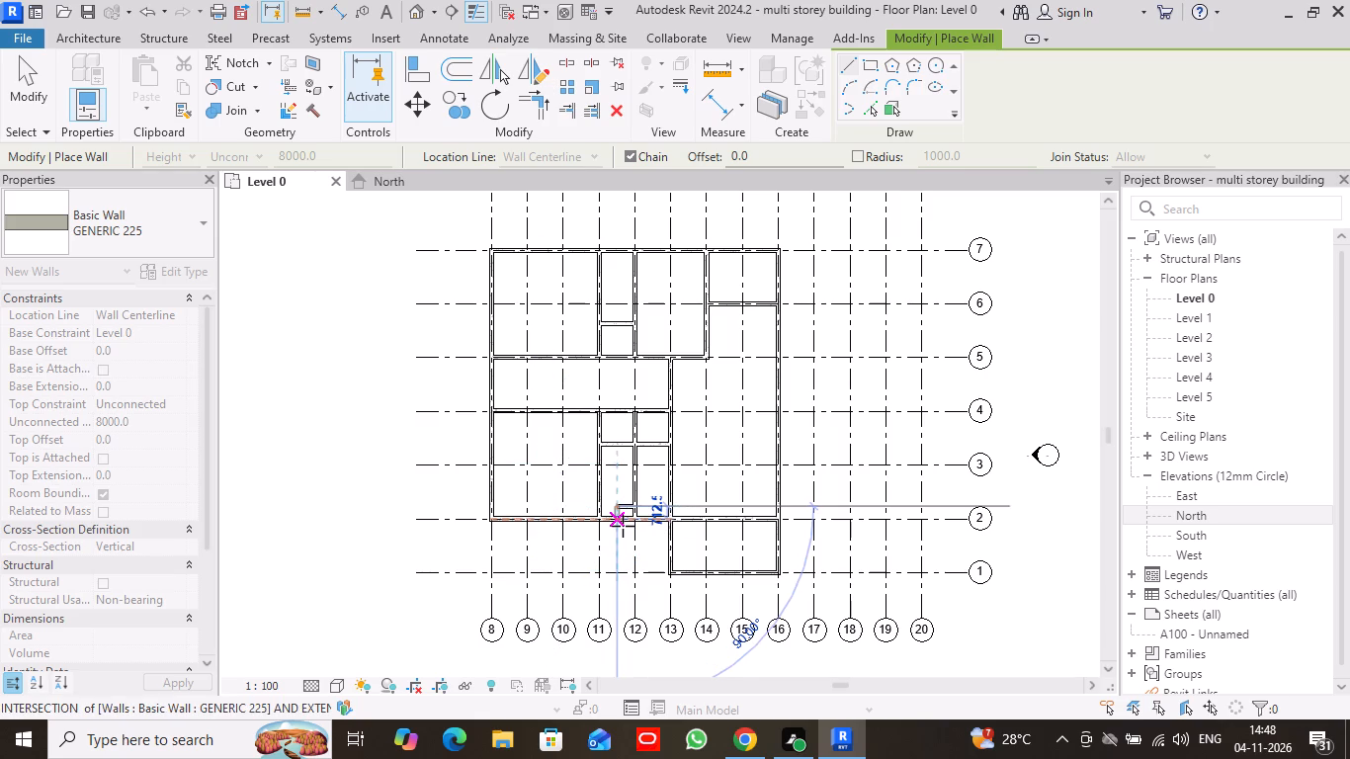
pyautogui.click(623, 526)
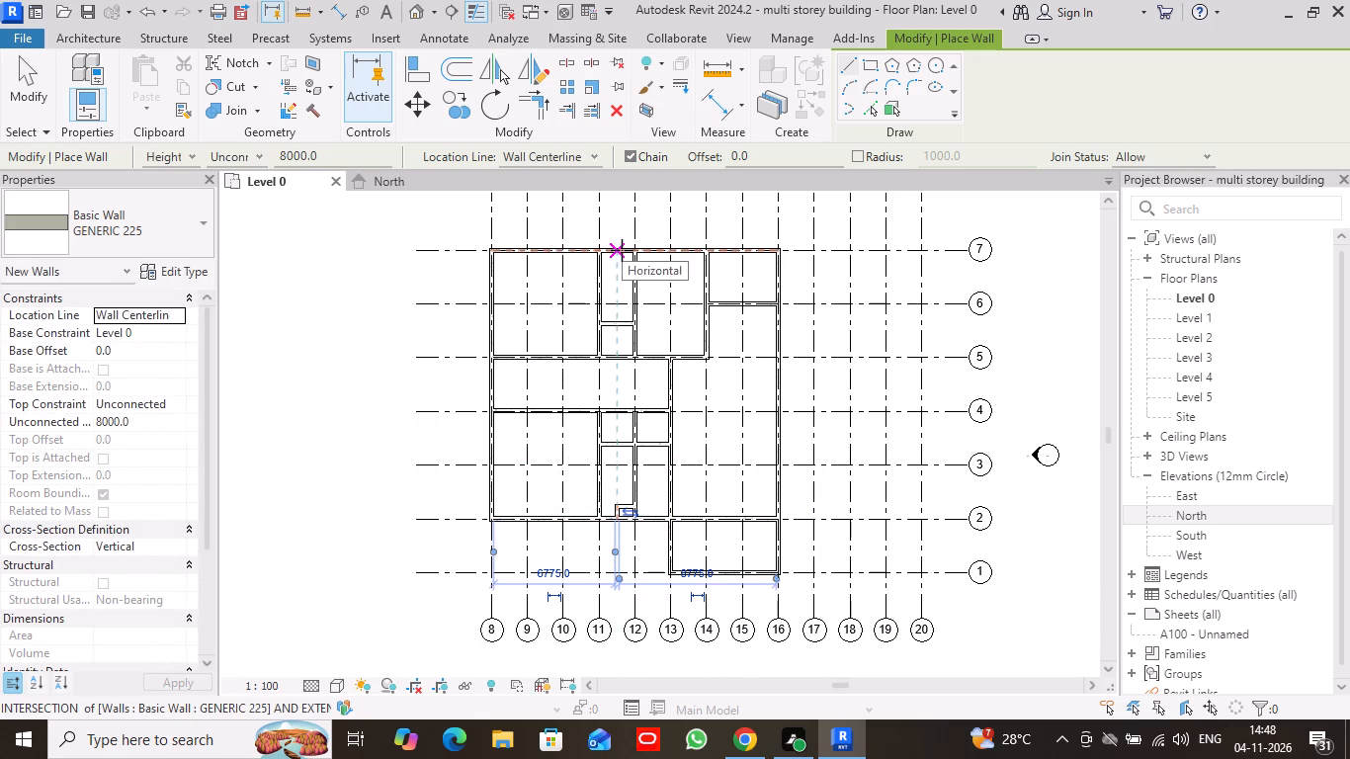
# Draw a short L-shaped GENERIC 225 wall running south from the grid 7 wall and then 1000 mm east to the grid 12 wall.
pyautogui.click(622, 250)
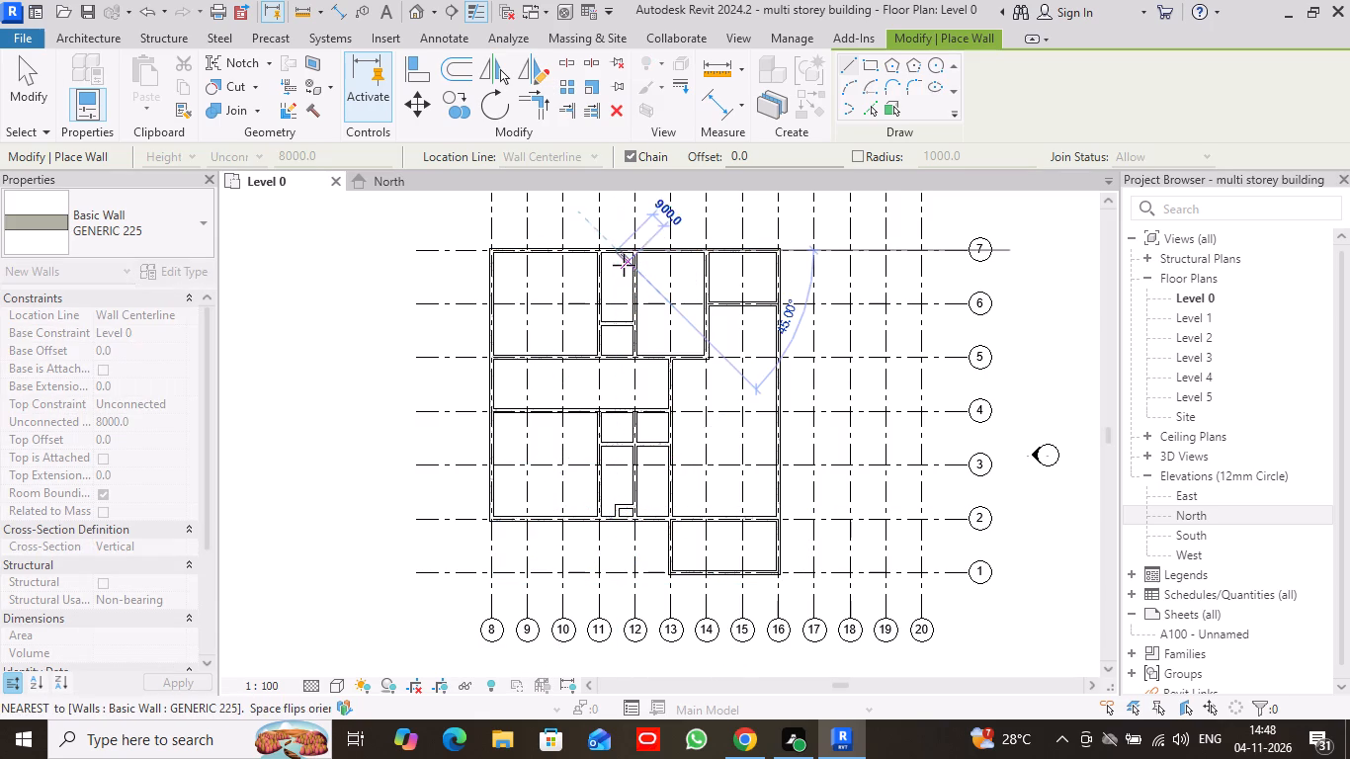
pyautogui.scroll(8, 614, 267)
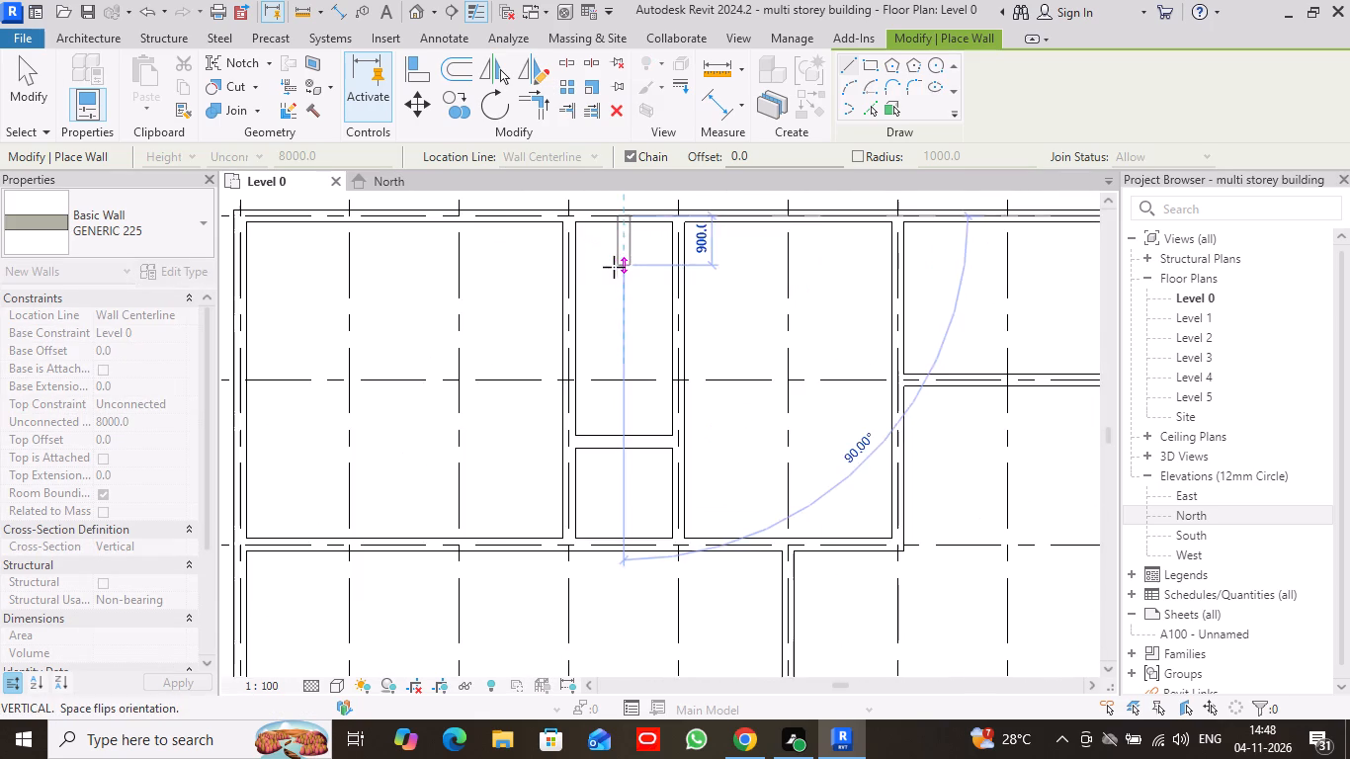
pyautogui.click(622, 254)
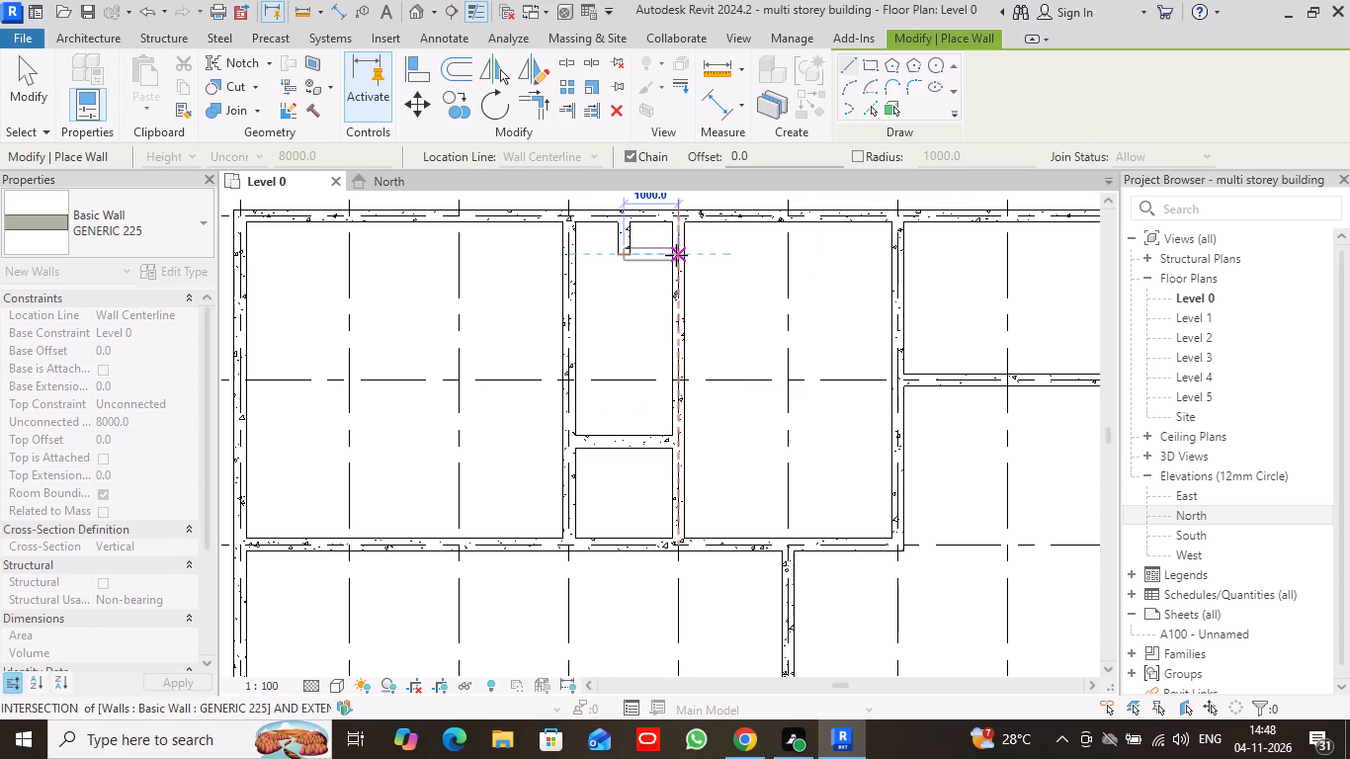
pyautogui.click(676, 255)
pyautogui.scroll(-5, 678, 462)
pyautogui.scroll(-2, 707, 587)
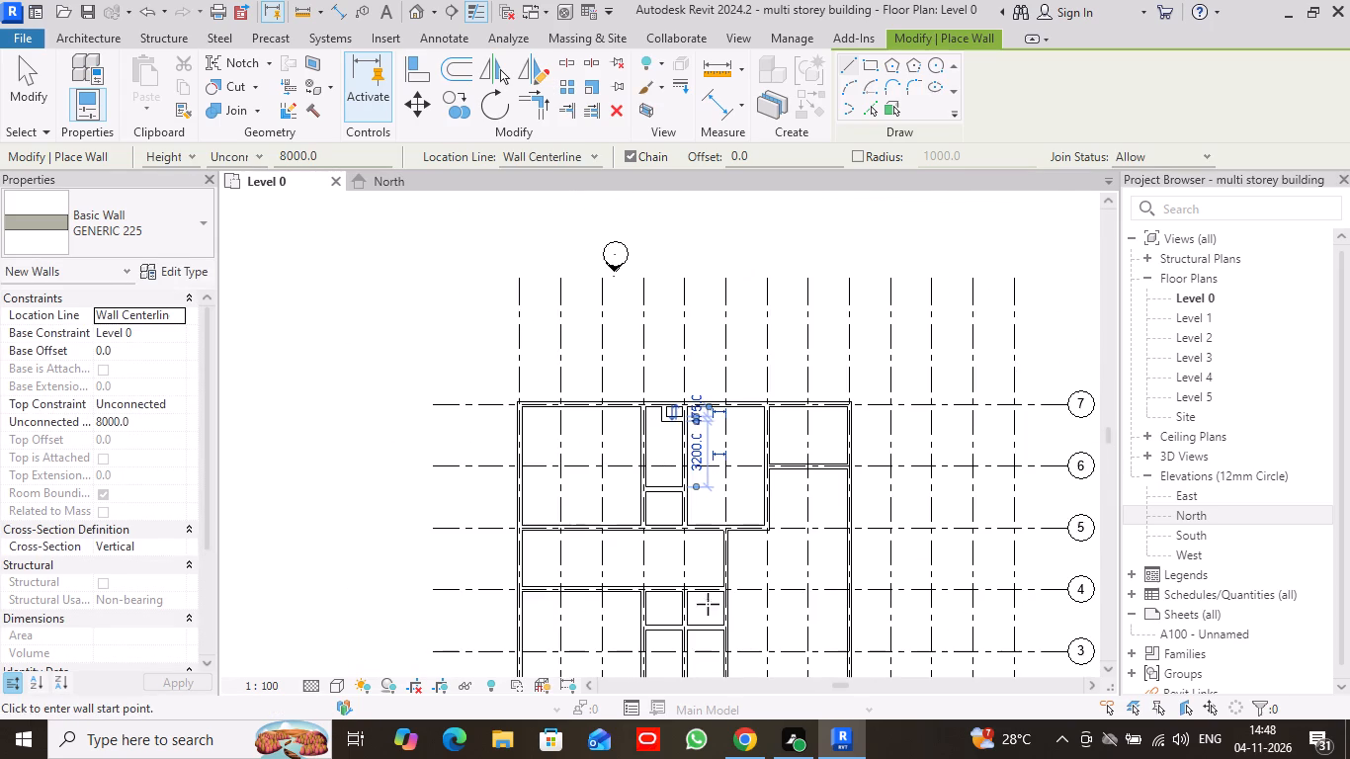
pyautogui.scroll(-1, 741, 635)
pyautogui.moveTo(733, 577); pyautogui.dragTo(720, 489, button='middle')
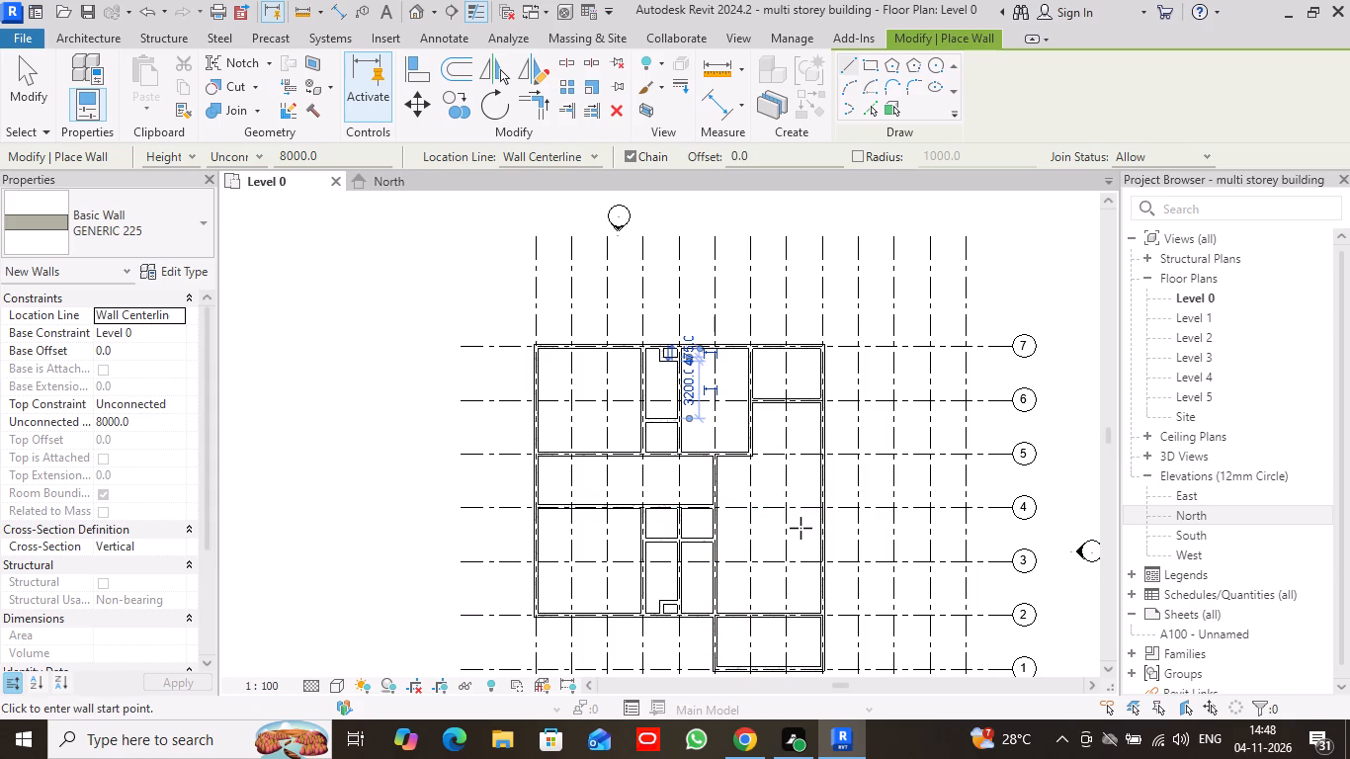
pyautogui.press('Escape')
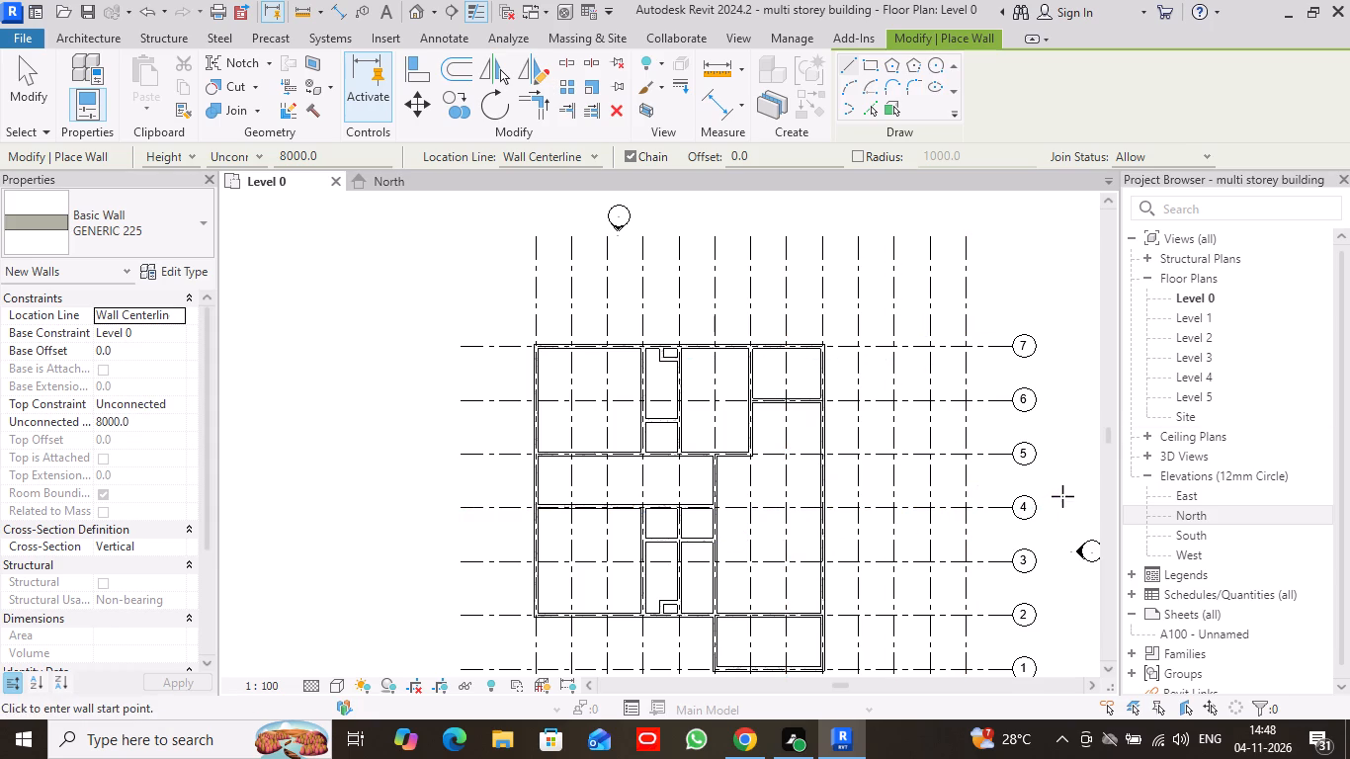
# Extend the east ends of grids 1–7 well beyond grid 20 and the east elevation marker.
pyautogui.moveTo(1062, 496); pyautogui.dragTo(984, 422, button='middle')
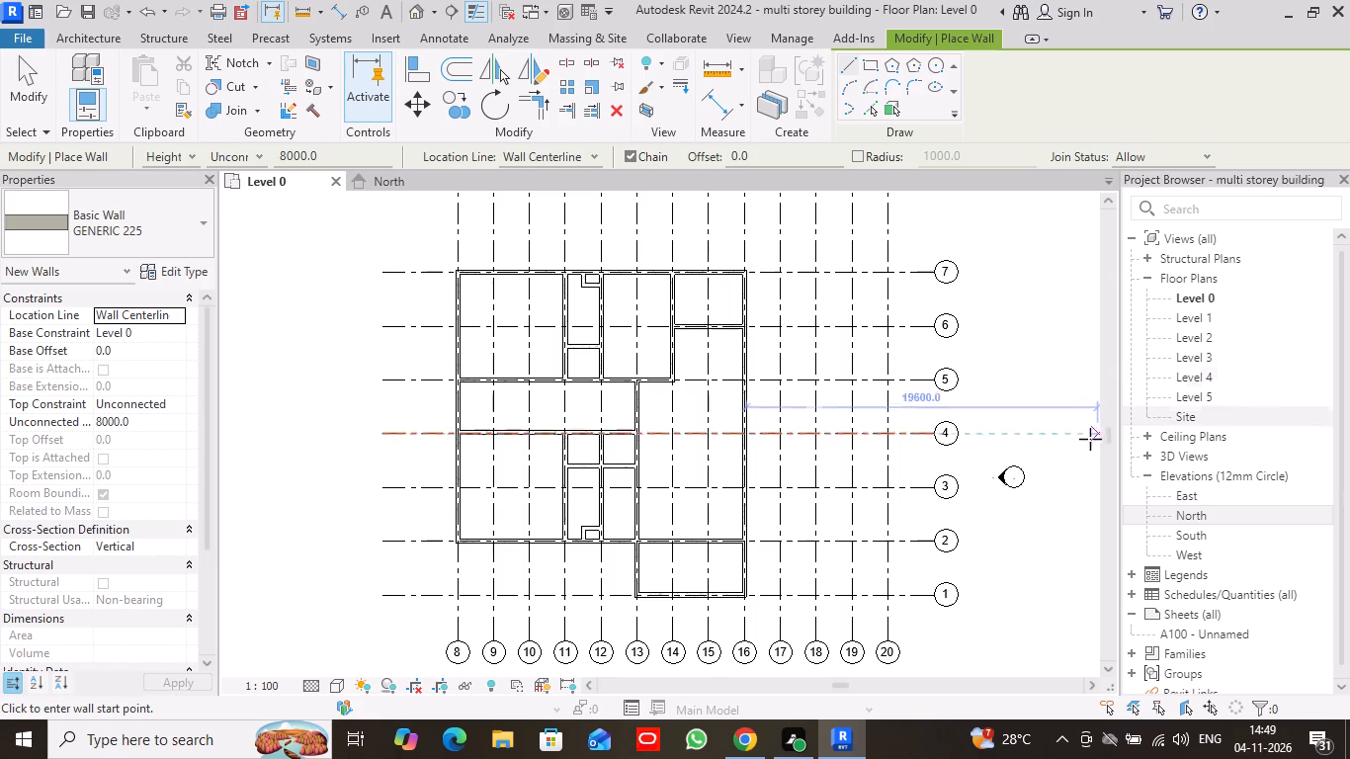
pyautogui.scroll(-4, 1086, 442)
pyautogui.moveTo(1061, 456); pyautogui.dragTo(850, 446, button='middle')
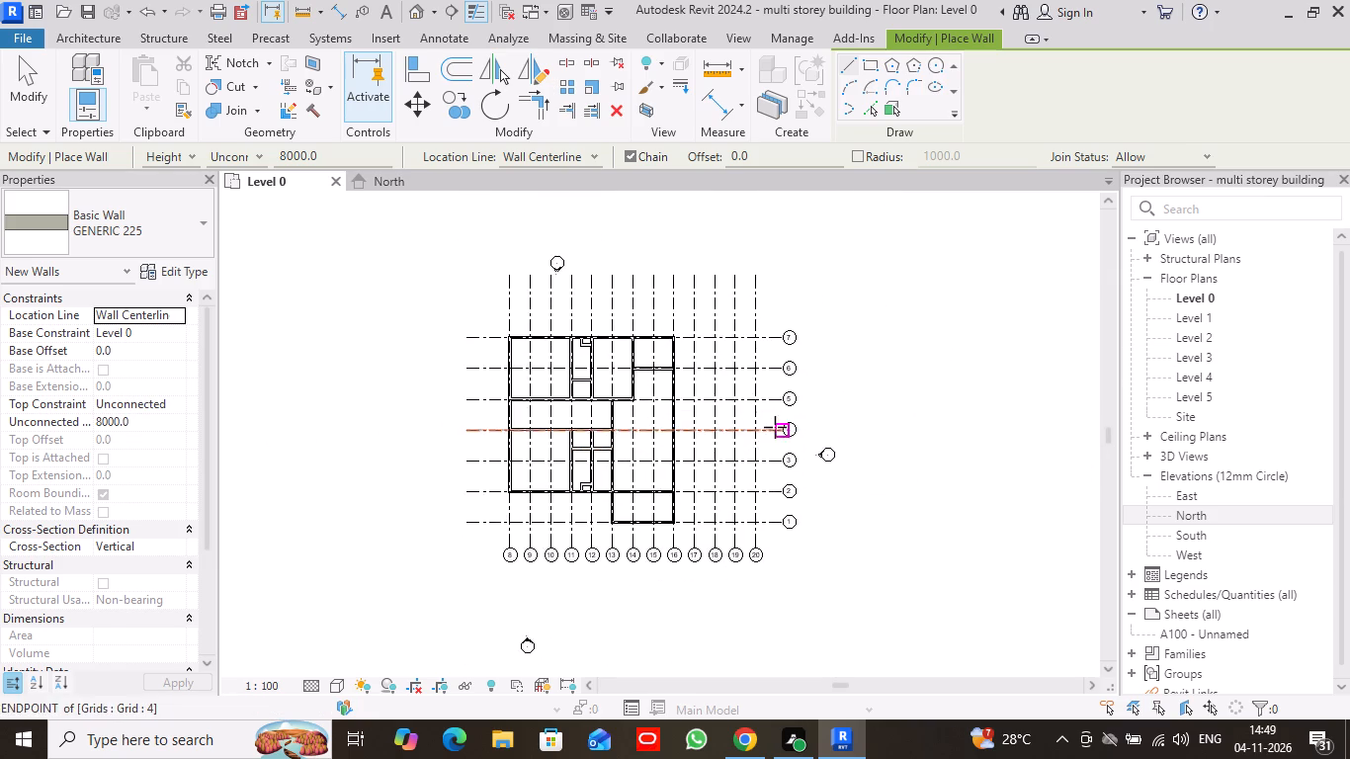
pyautogui.scroll(3, 774, 419)
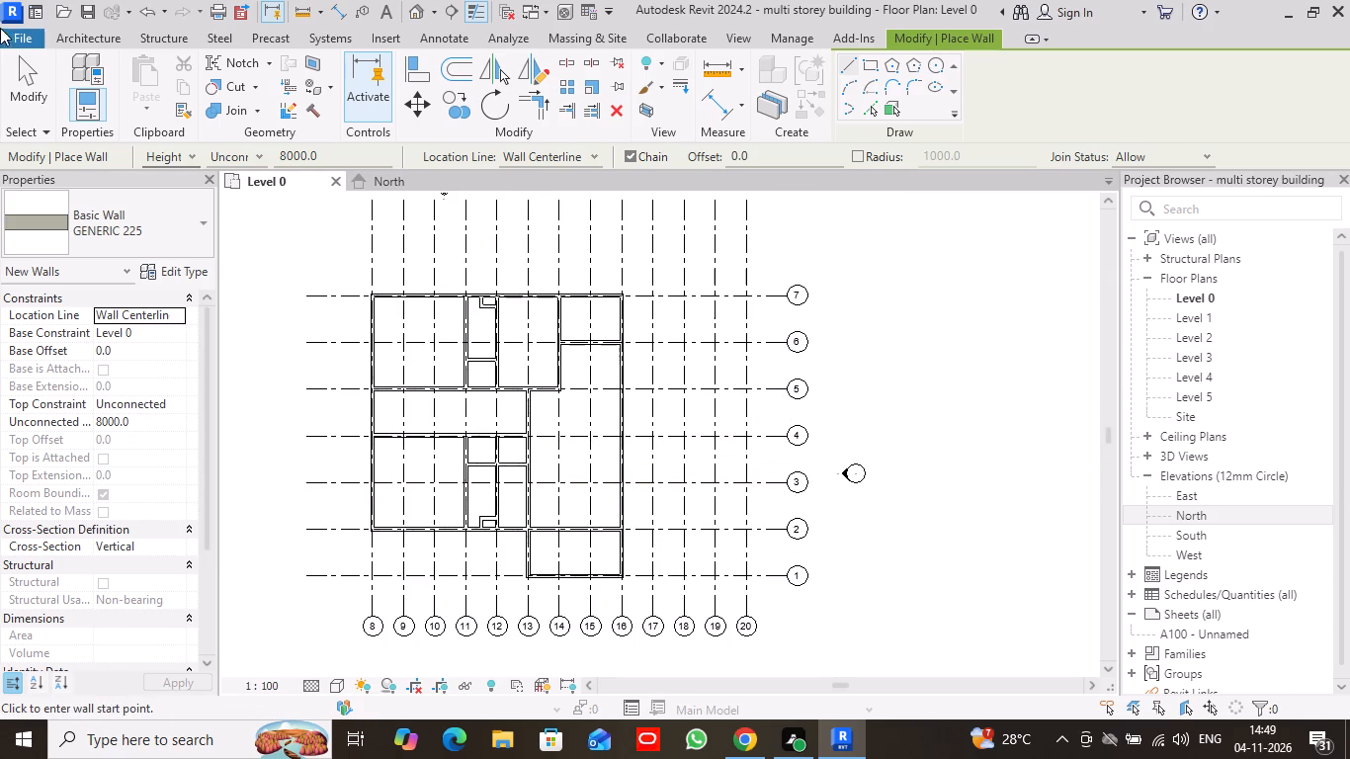
pyautogui.click(20, 77)
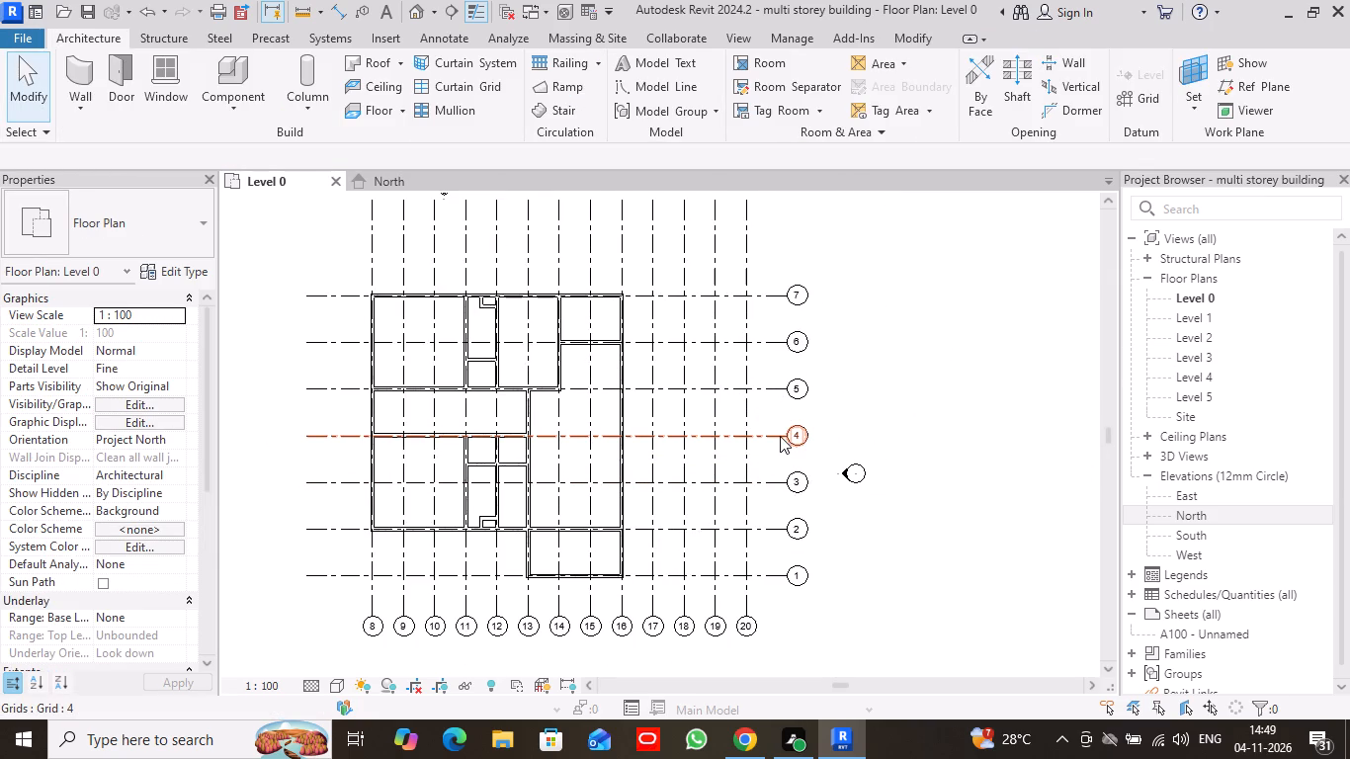
pyautogui.click(785, 434)
pyautogui.moveTo(785, 434); pyautogui.dragTo(998, 434)
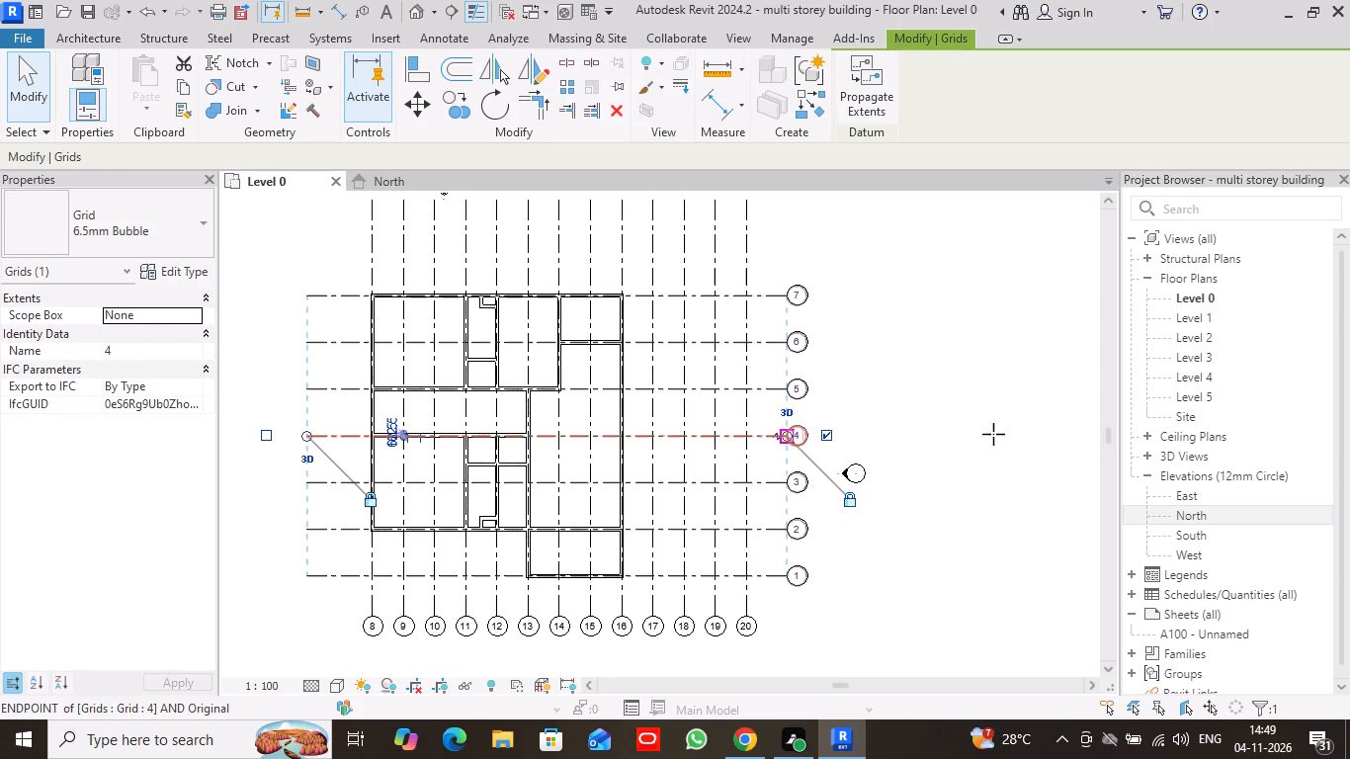
pyautogui.moveTo(998, 434); pyautogui.dragTo(1011, 434)
pyautogui.scroll(-1, 973, 597)
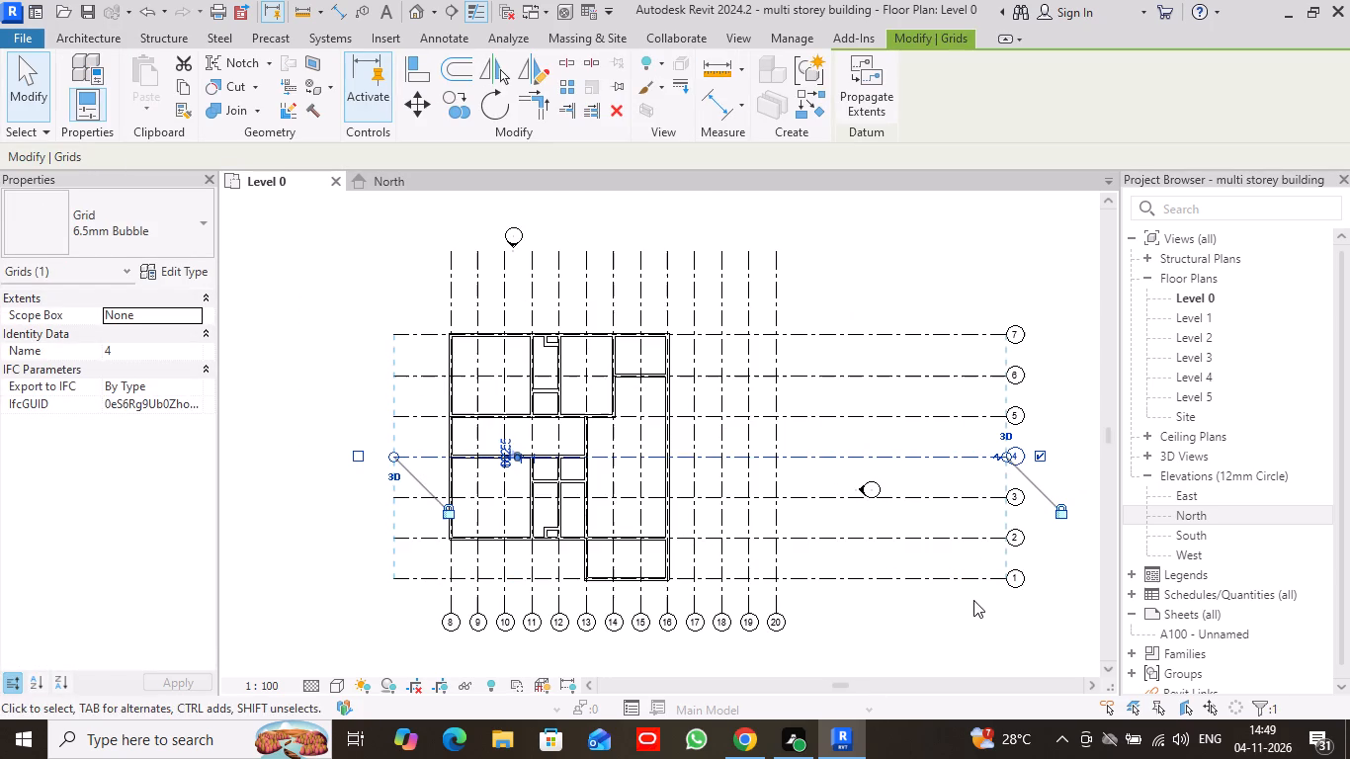
# Move the east elevation marker east, clear of the extended grid bubbles.
pyautogui.moveTo(871, 488); pyautogui.dragTo(1181, 475)
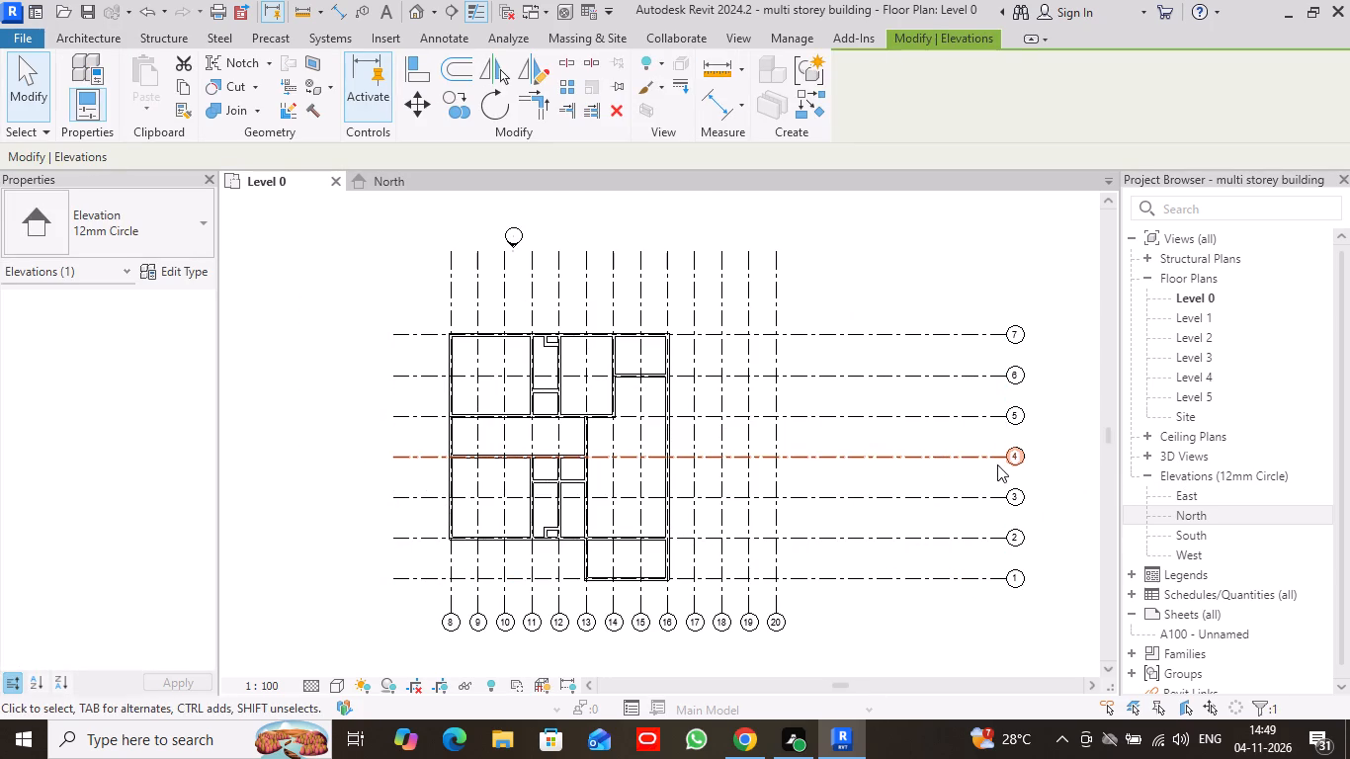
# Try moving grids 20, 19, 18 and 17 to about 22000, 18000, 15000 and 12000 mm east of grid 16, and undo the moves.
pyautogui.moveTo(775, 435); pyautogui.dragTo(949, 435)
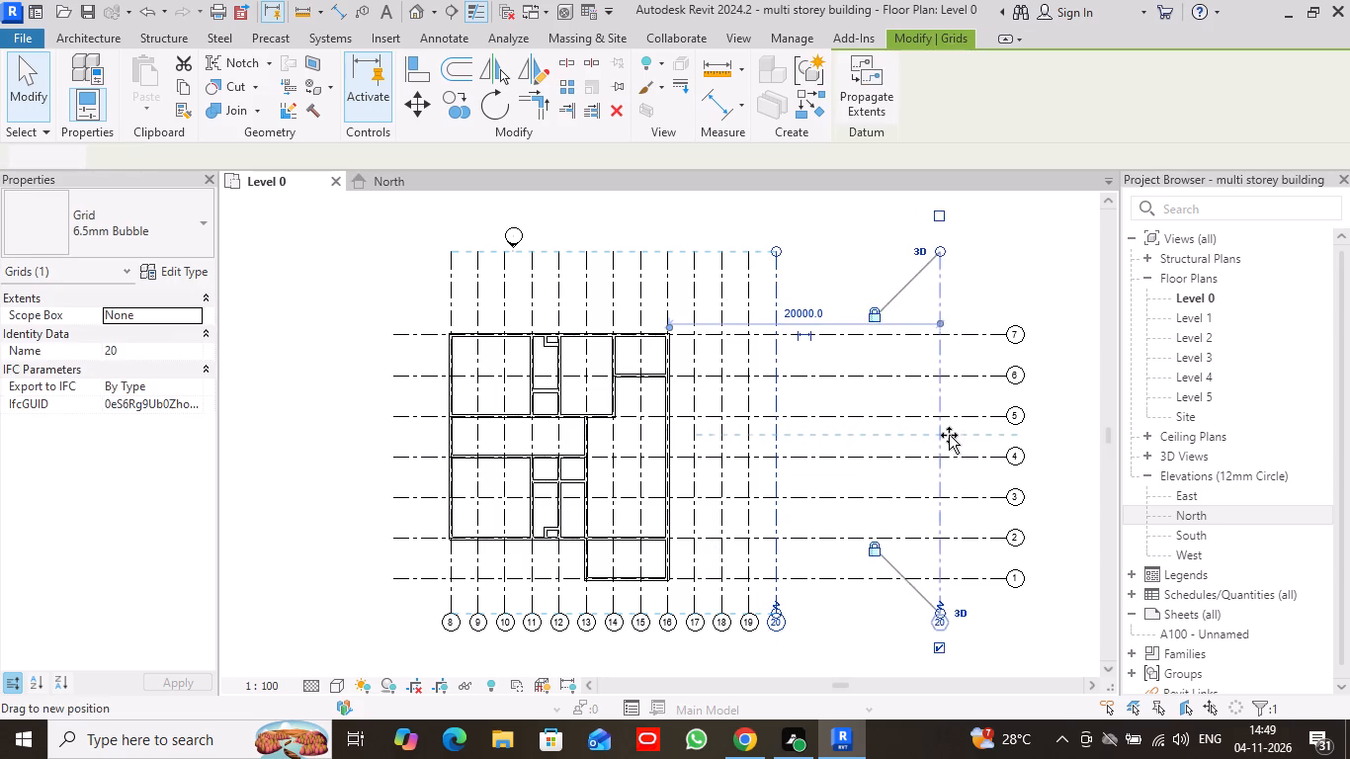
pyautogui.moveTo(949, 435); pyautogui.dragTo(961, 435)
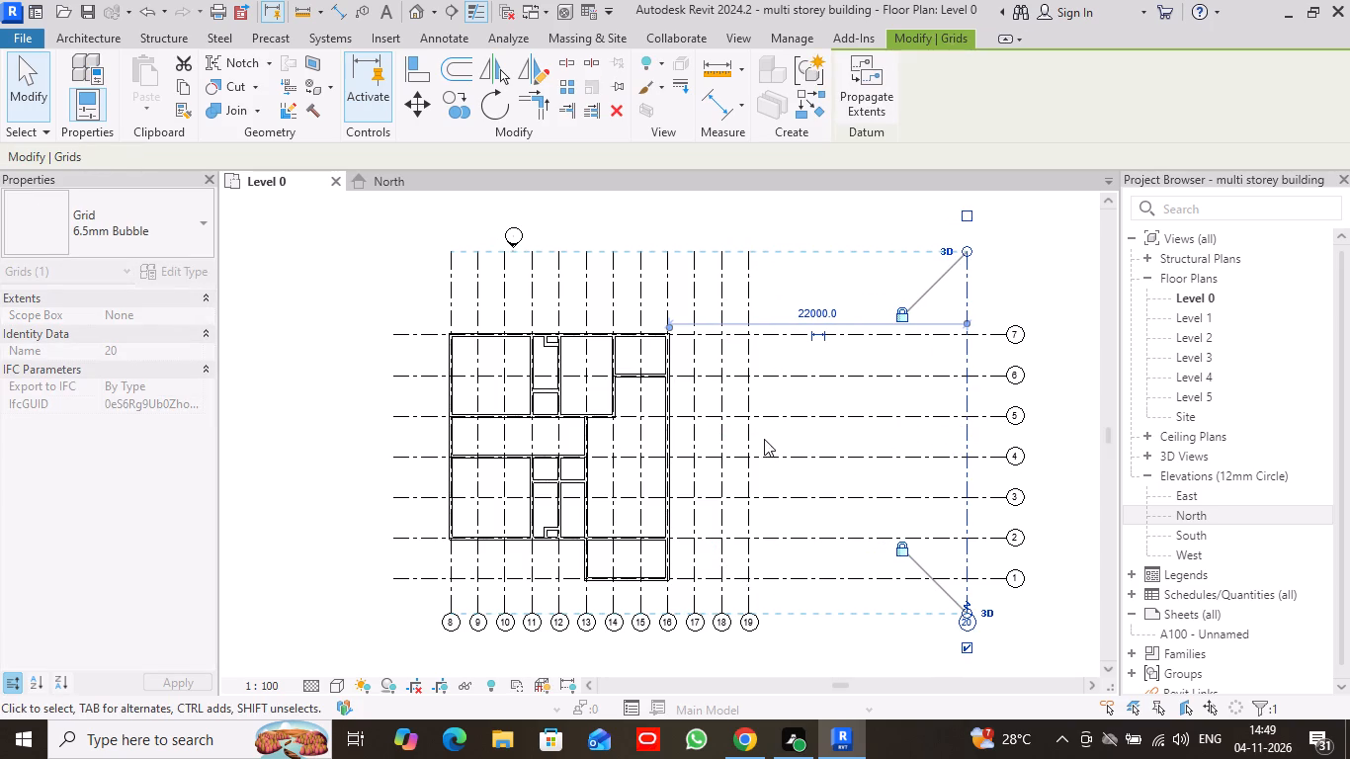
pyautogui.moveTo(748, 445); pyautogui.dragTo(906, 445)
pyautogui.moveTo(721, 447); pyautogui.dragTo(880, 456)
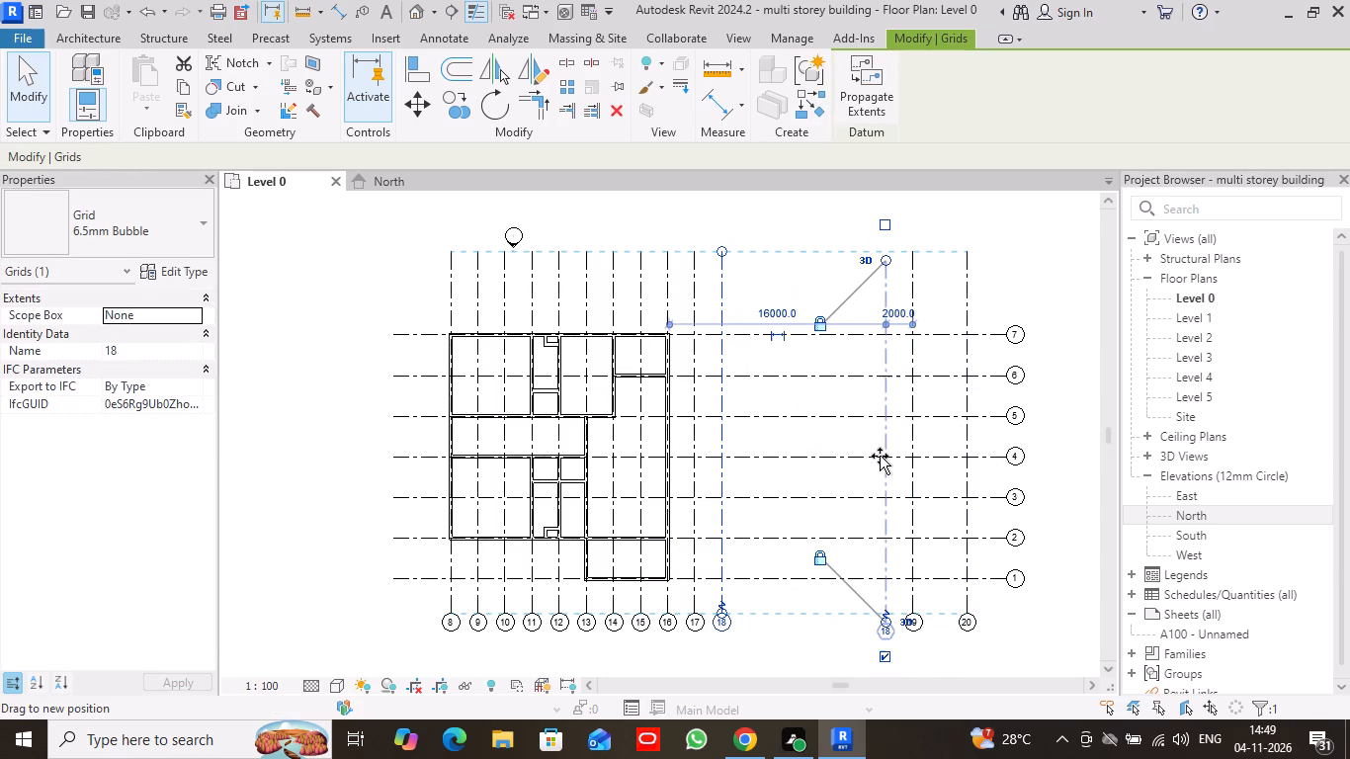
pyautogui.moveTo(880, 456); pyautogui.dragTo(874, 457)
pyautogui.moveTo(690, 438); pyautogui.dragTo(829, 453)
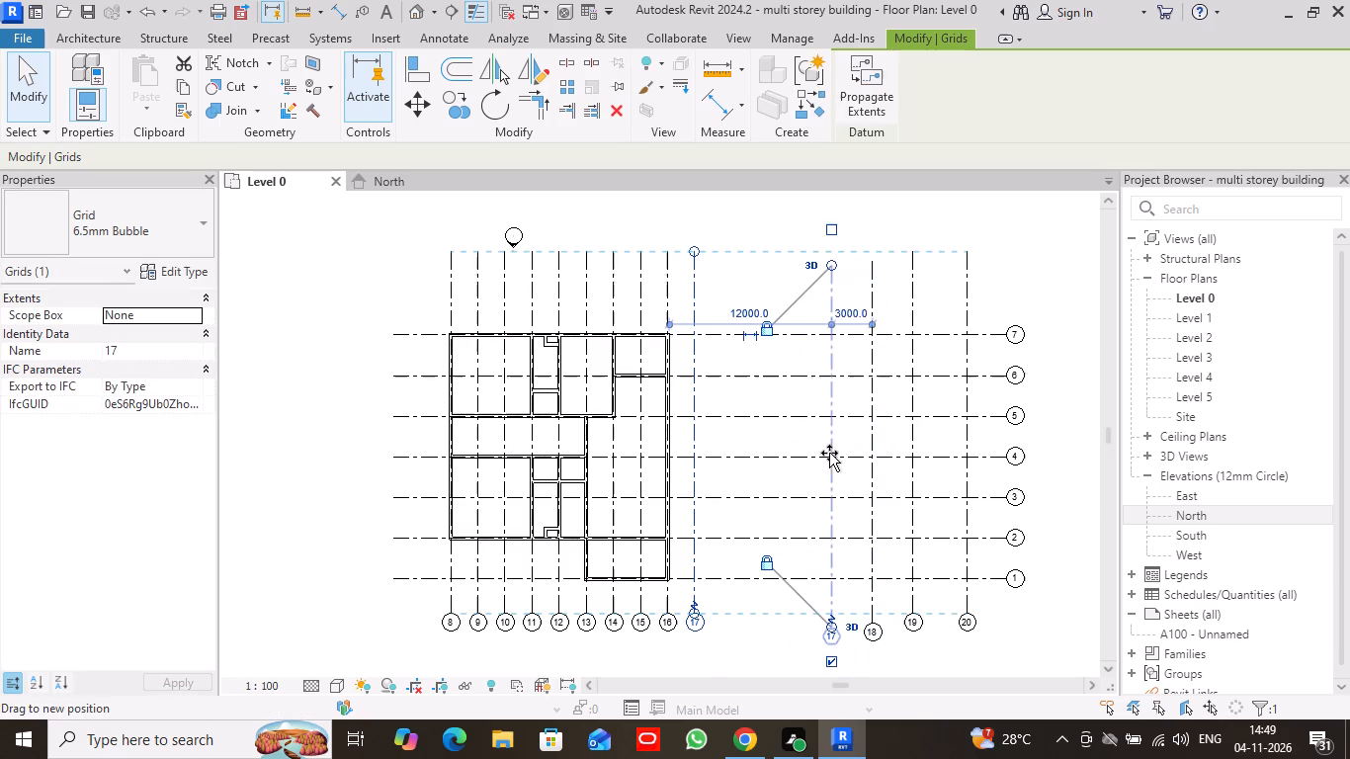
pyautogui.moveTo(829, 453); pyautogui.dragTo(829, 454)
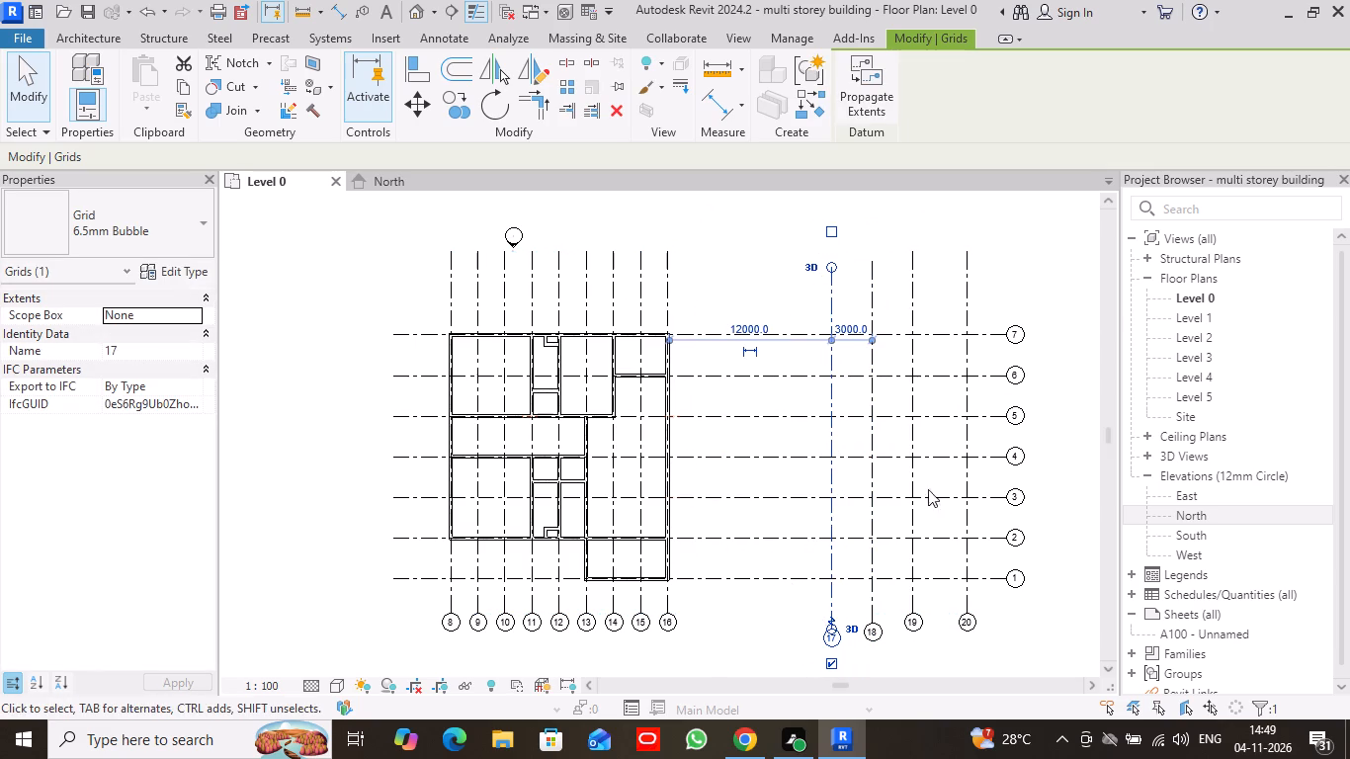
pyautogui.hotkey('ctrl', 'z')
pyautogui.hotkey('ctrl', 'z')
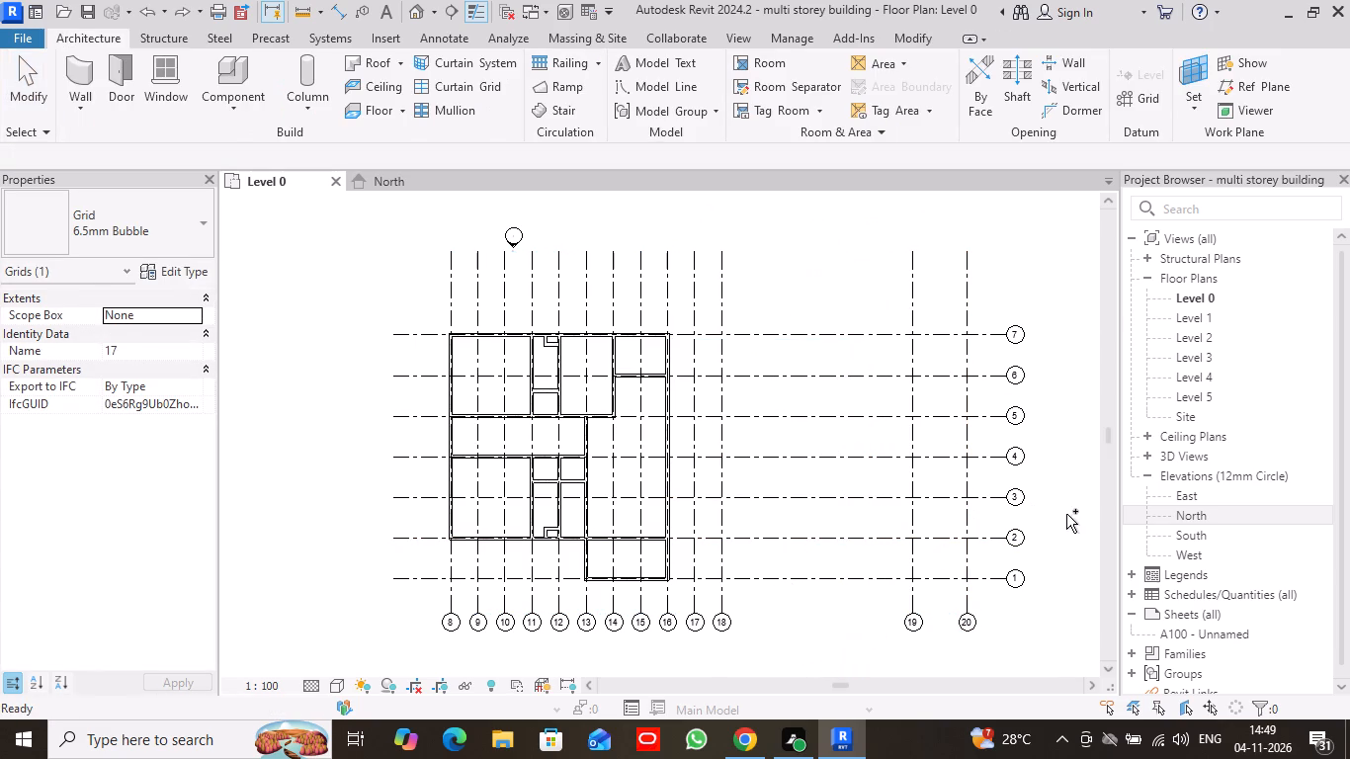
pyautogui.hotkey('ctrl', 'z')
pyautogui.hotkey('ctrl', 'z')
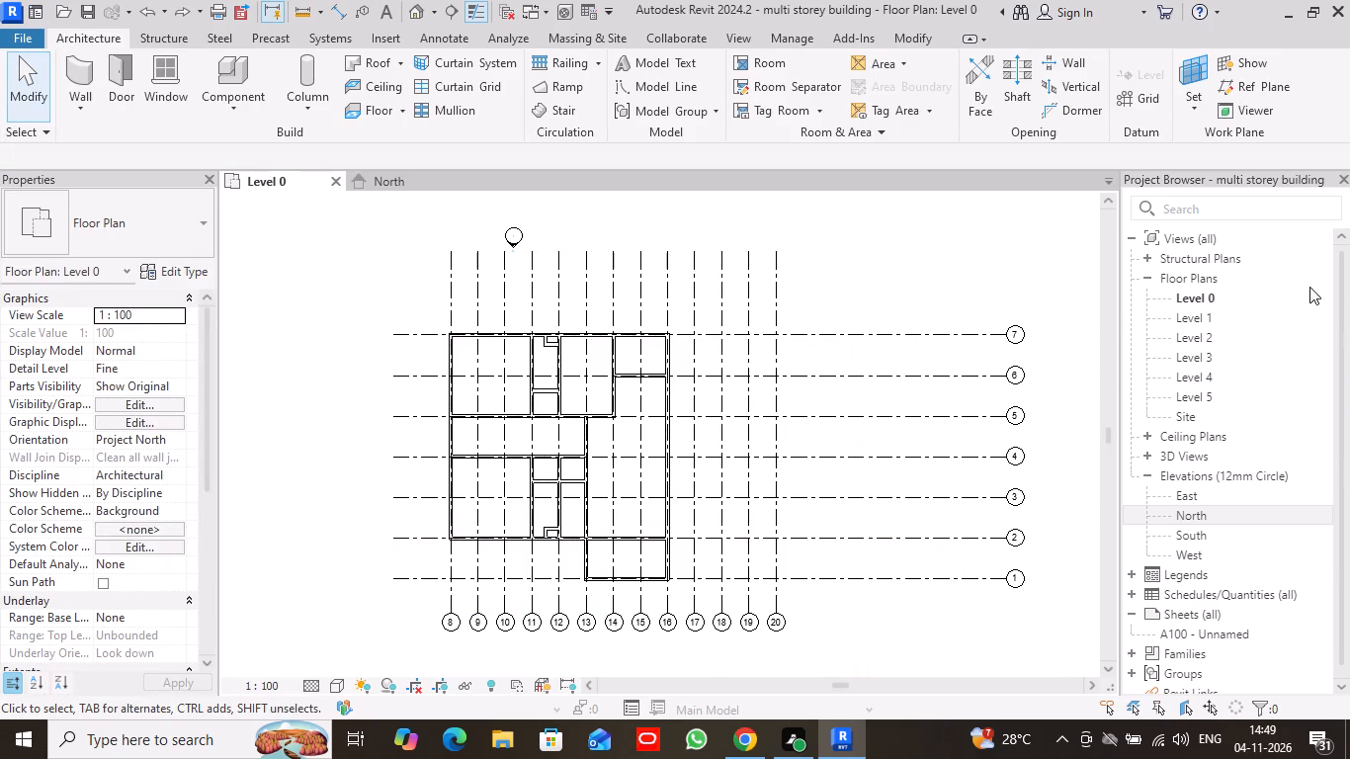
# Add seven more north–south grid lines east of grid 20 by picking lines, each offset 2000 mm from the previous one.
pyautogui.click(1136, 106)
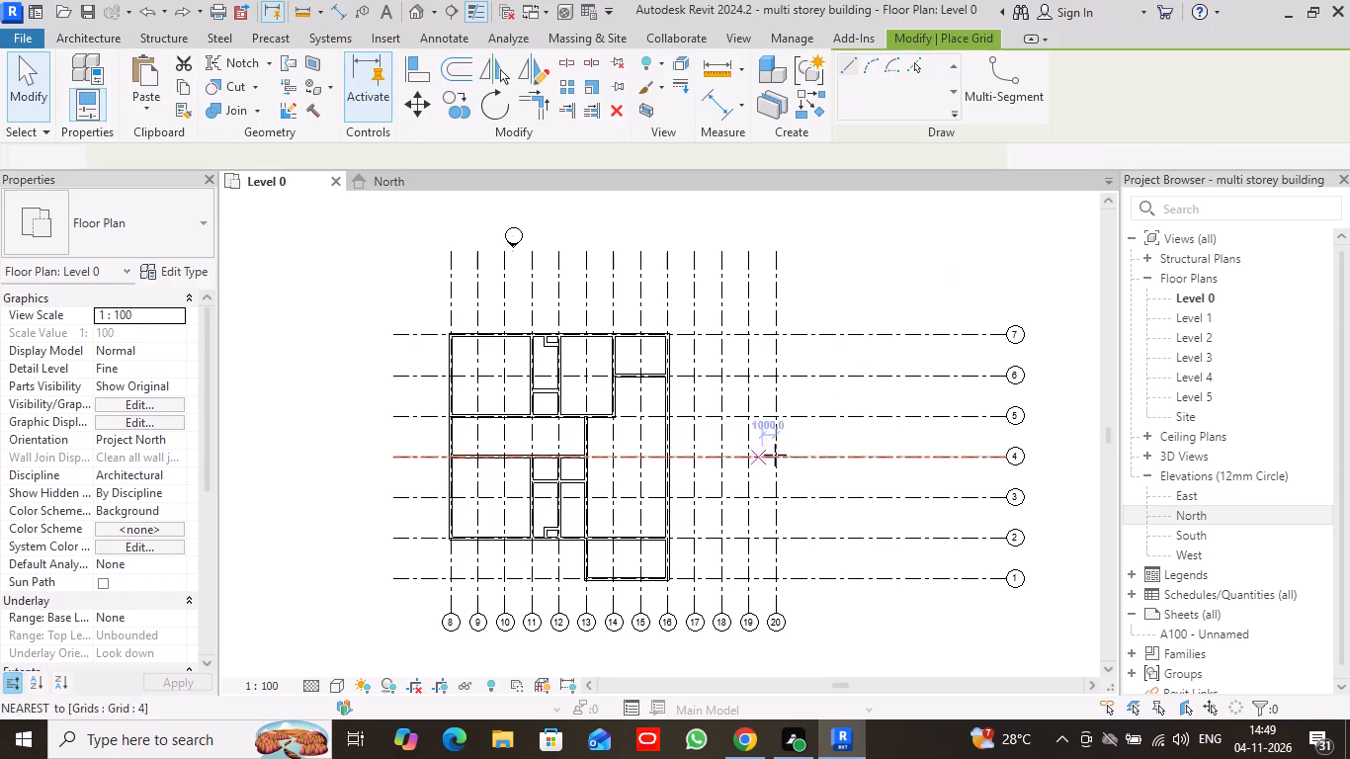
pyautogui.click(917, 71)
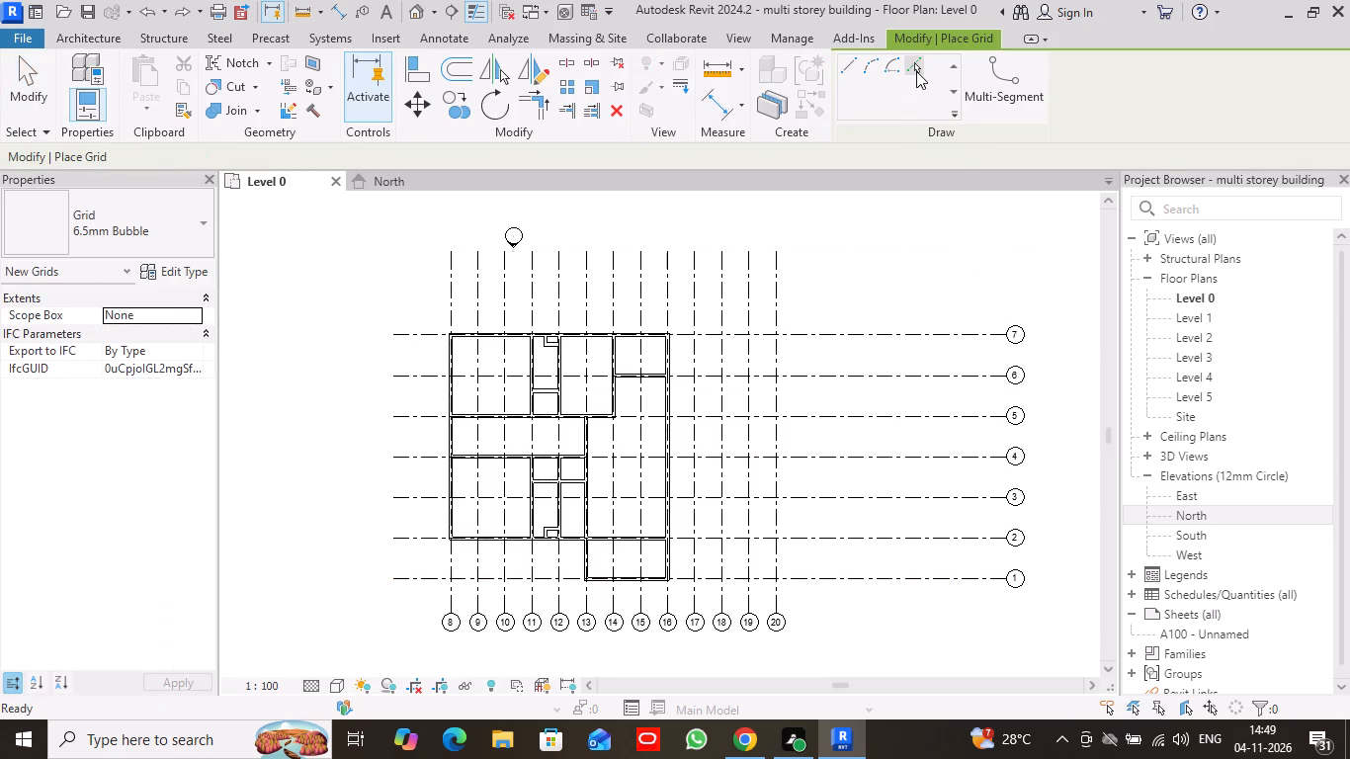
pyautogui.moveTo(217, 150); pyautogui.dragTo(167, 157)
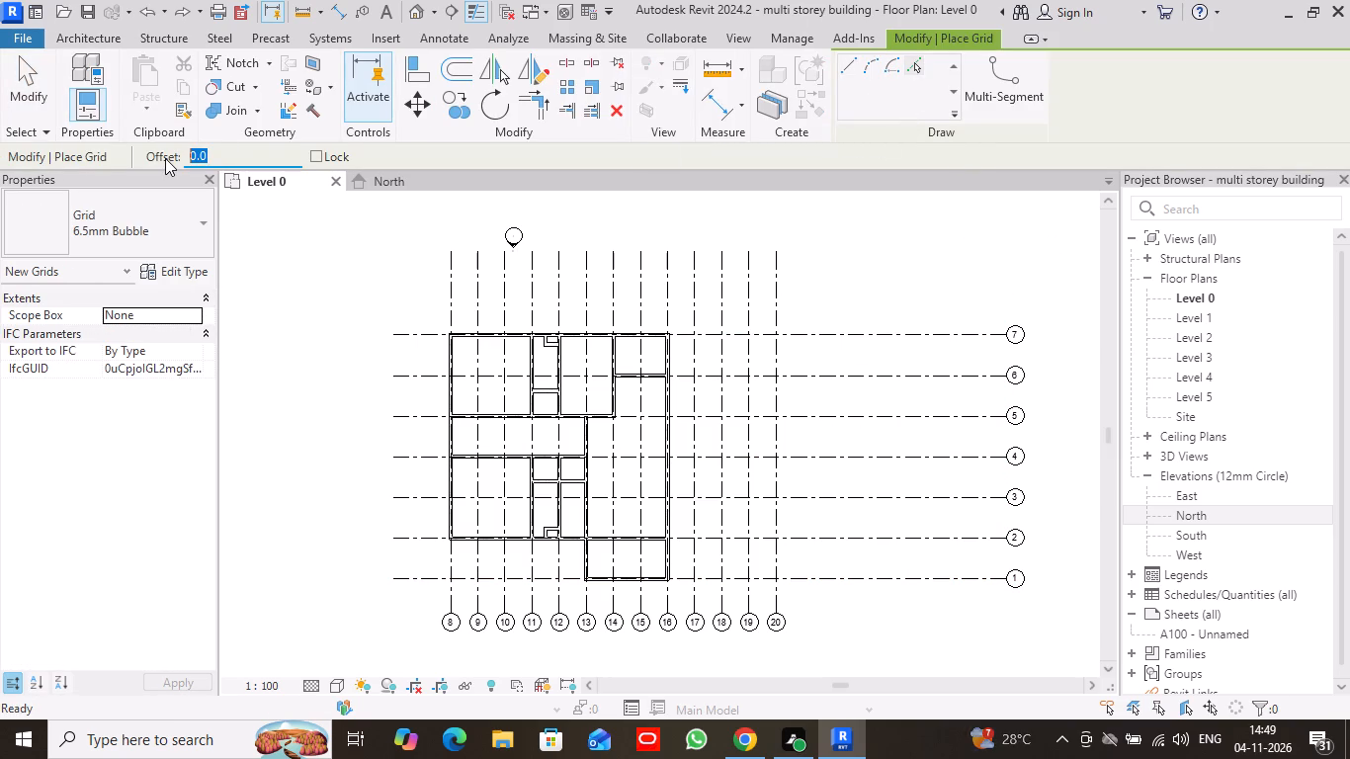
pyautogui.press('2')
pyautogui.write('00')
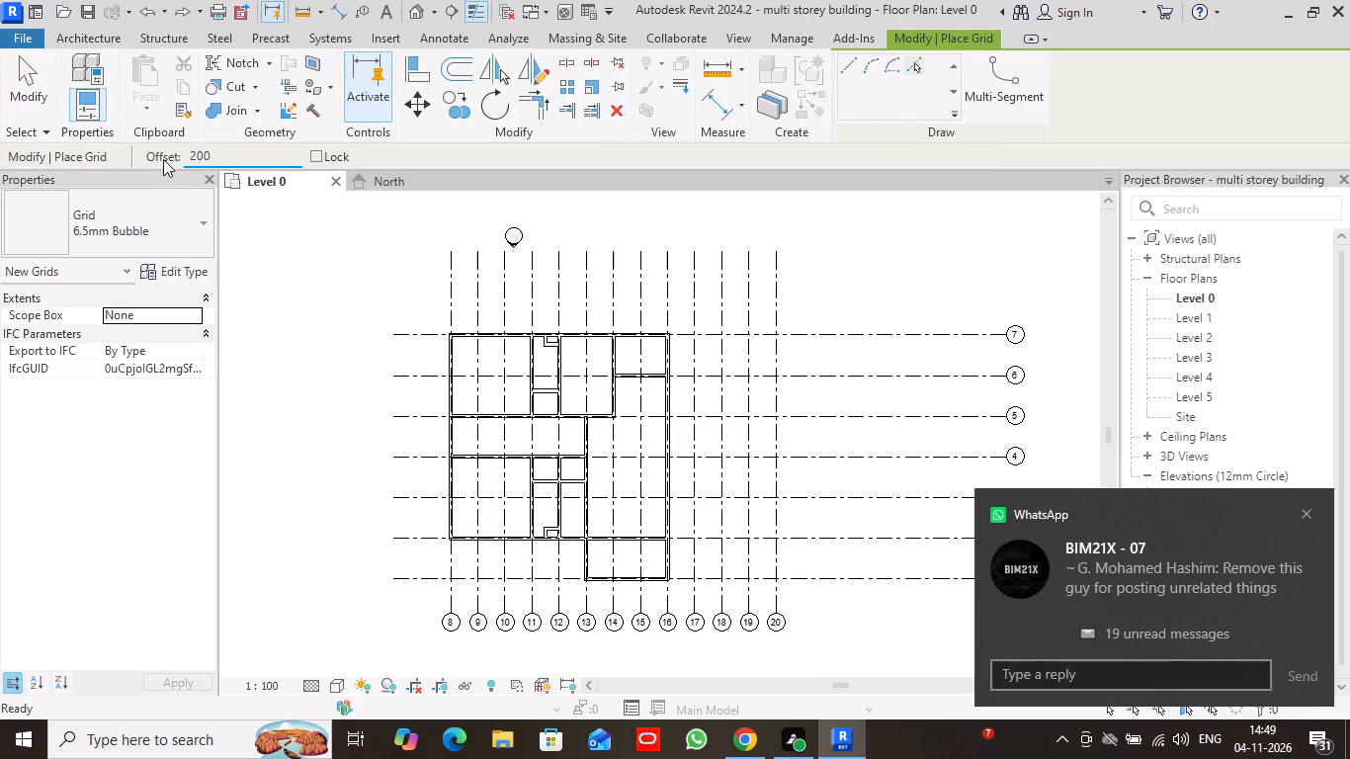
pyautogui.press('0')
pyautogui.press('Return')
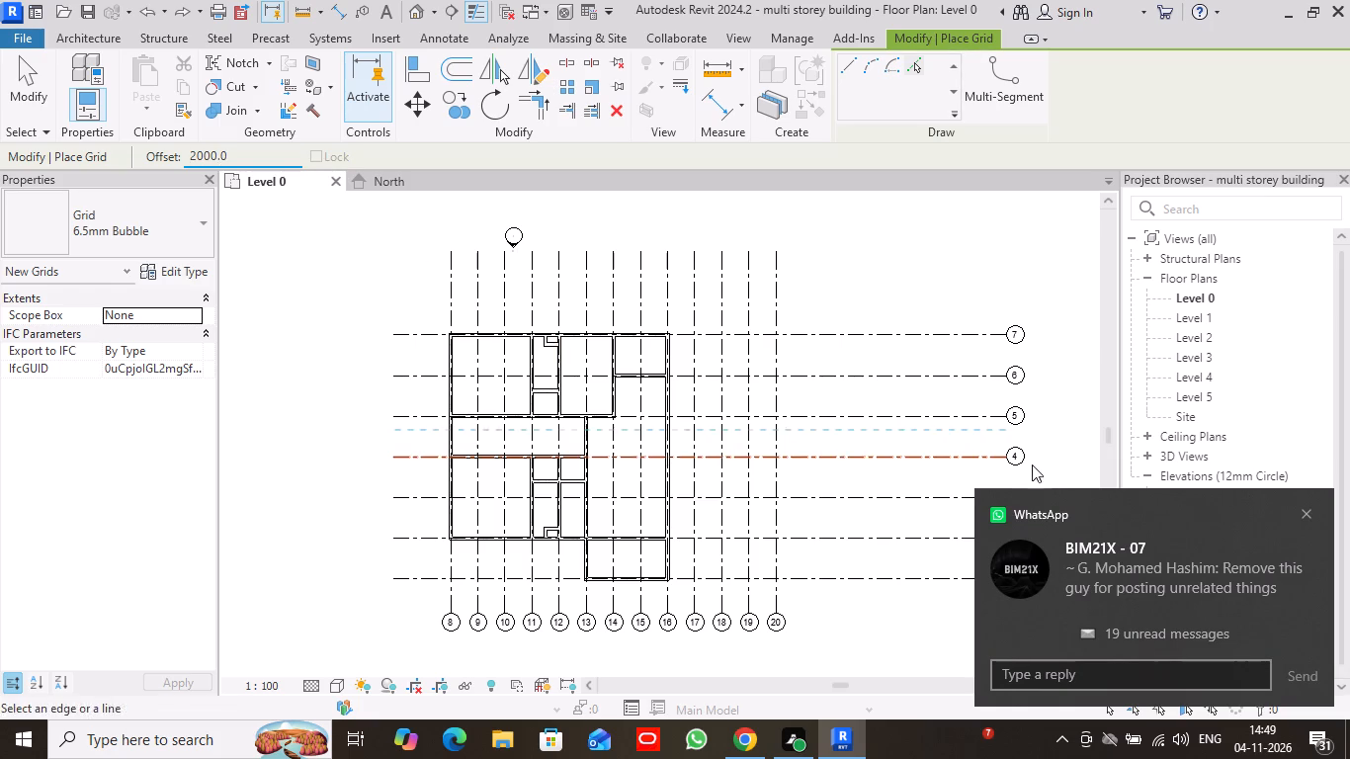
pyautogui.click(783, 394)
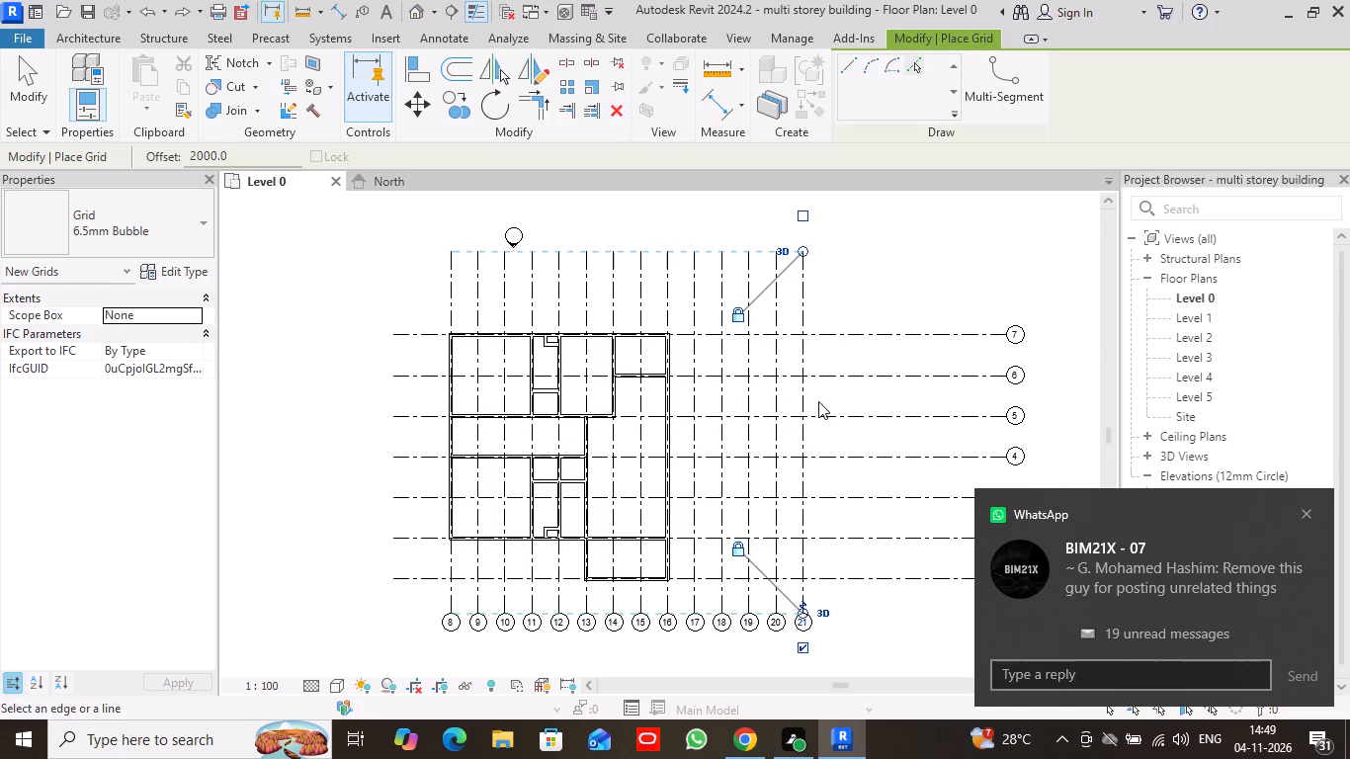
pyautogui.click(808, 401)
pyautogui.click(835, 400)
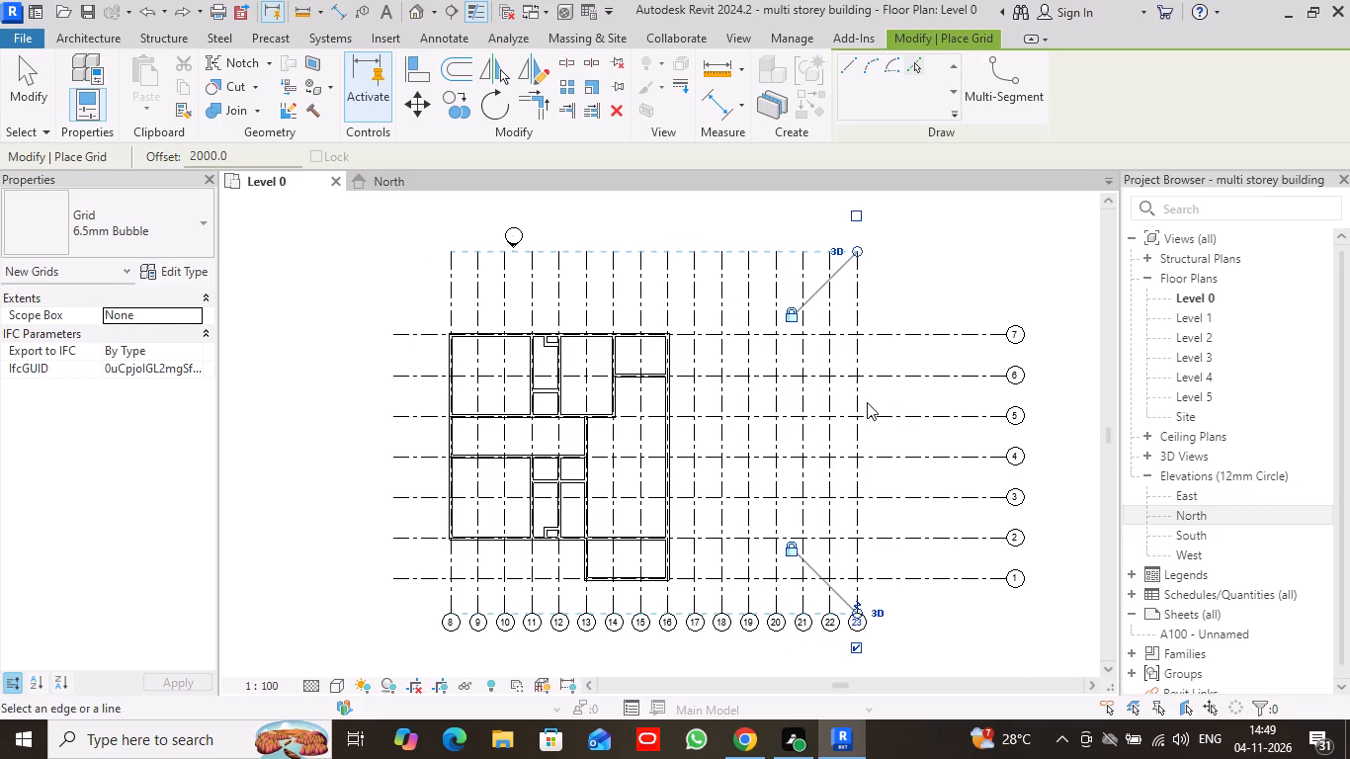
pyautogui.click(866, 402)
pyautogui.click(861, 405)
pyautogui.click(890, 402)
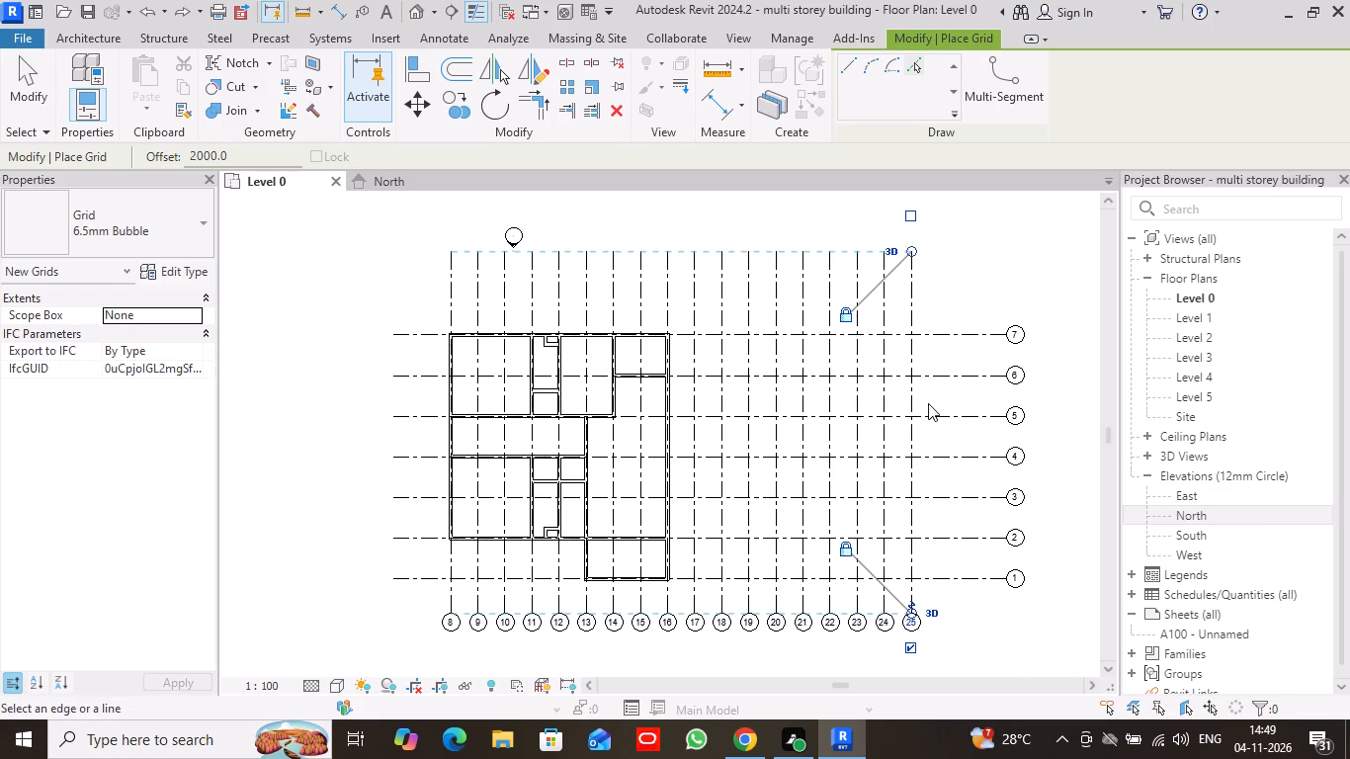
pyautogui.click(912, 406)
pyautogui.click(946, 403)
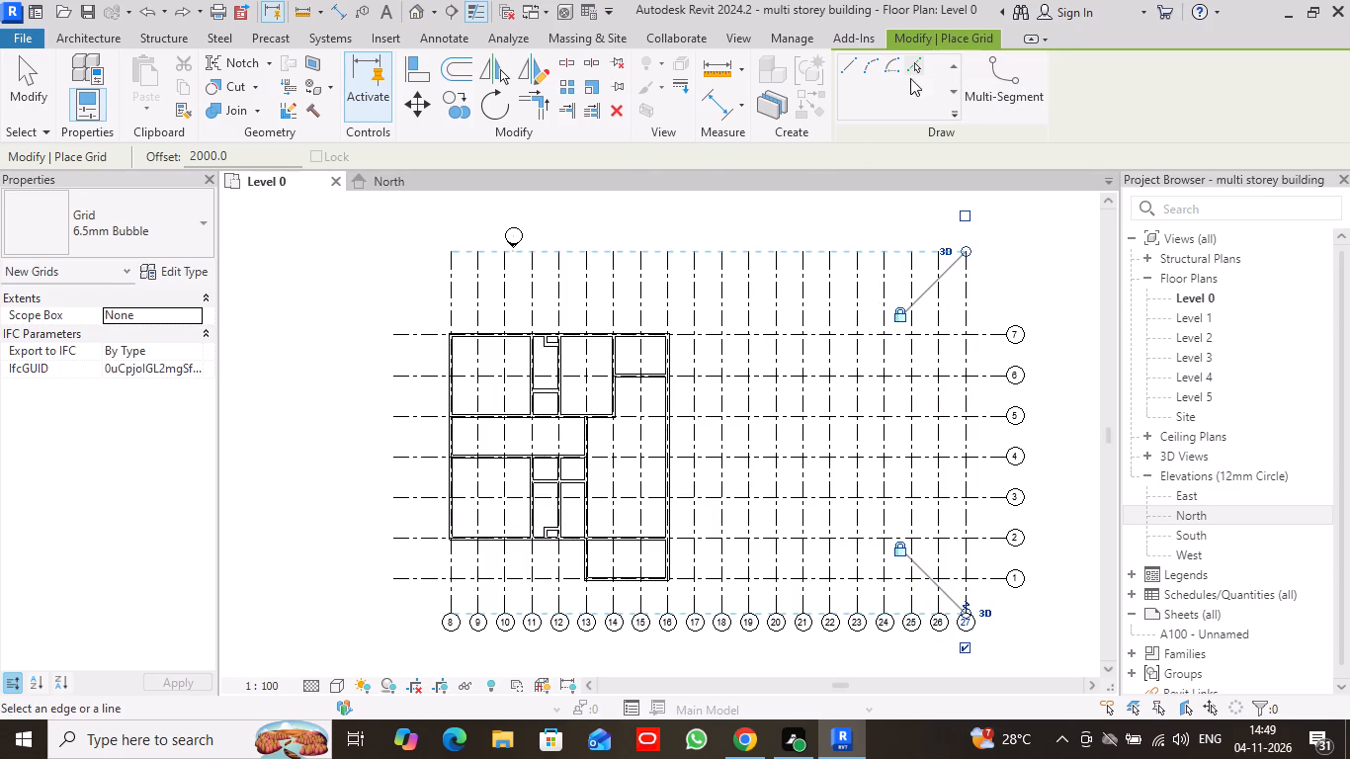
pyautogui.click(35, 72)
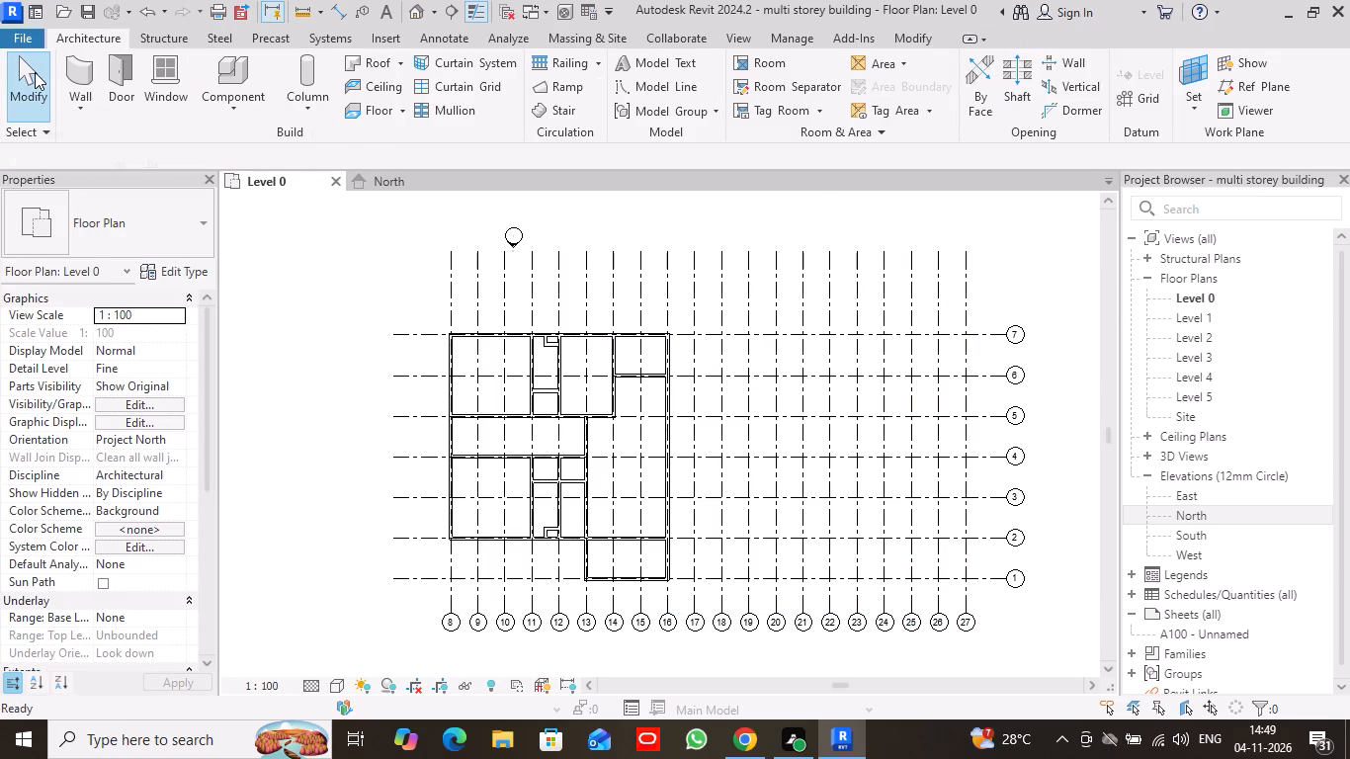
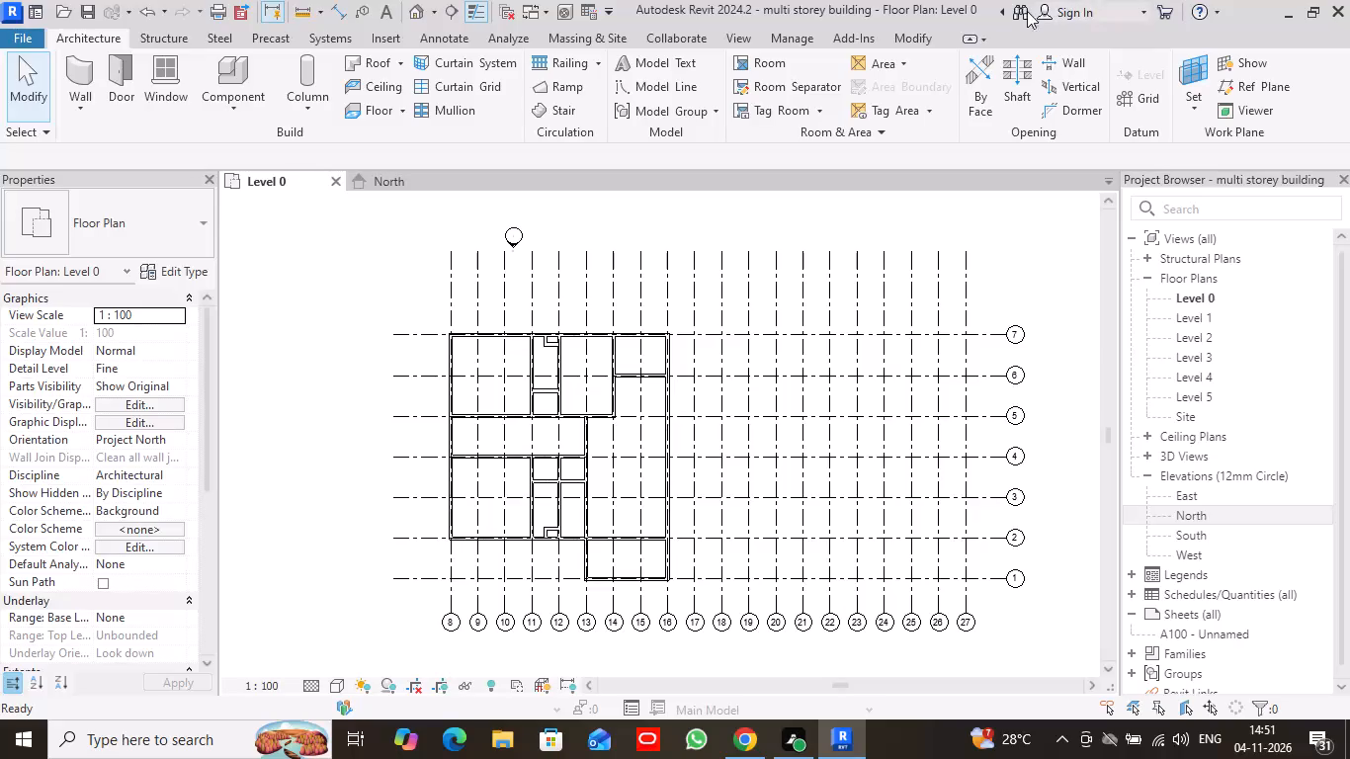
# Start a Doors_IntSgl 810x2110mm door and set its type width to 750 mm.
pyautogui.click(119, 69)
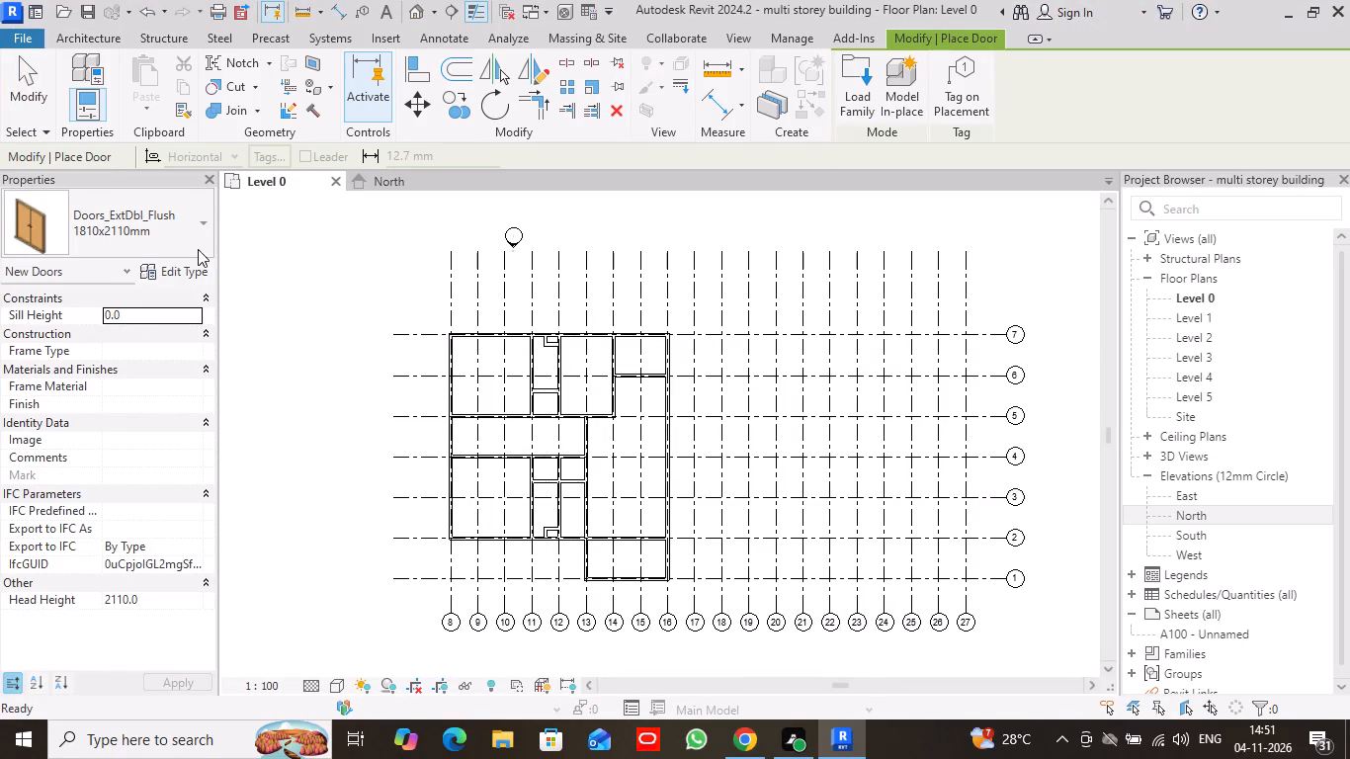
pyautogui.click(202, 217)
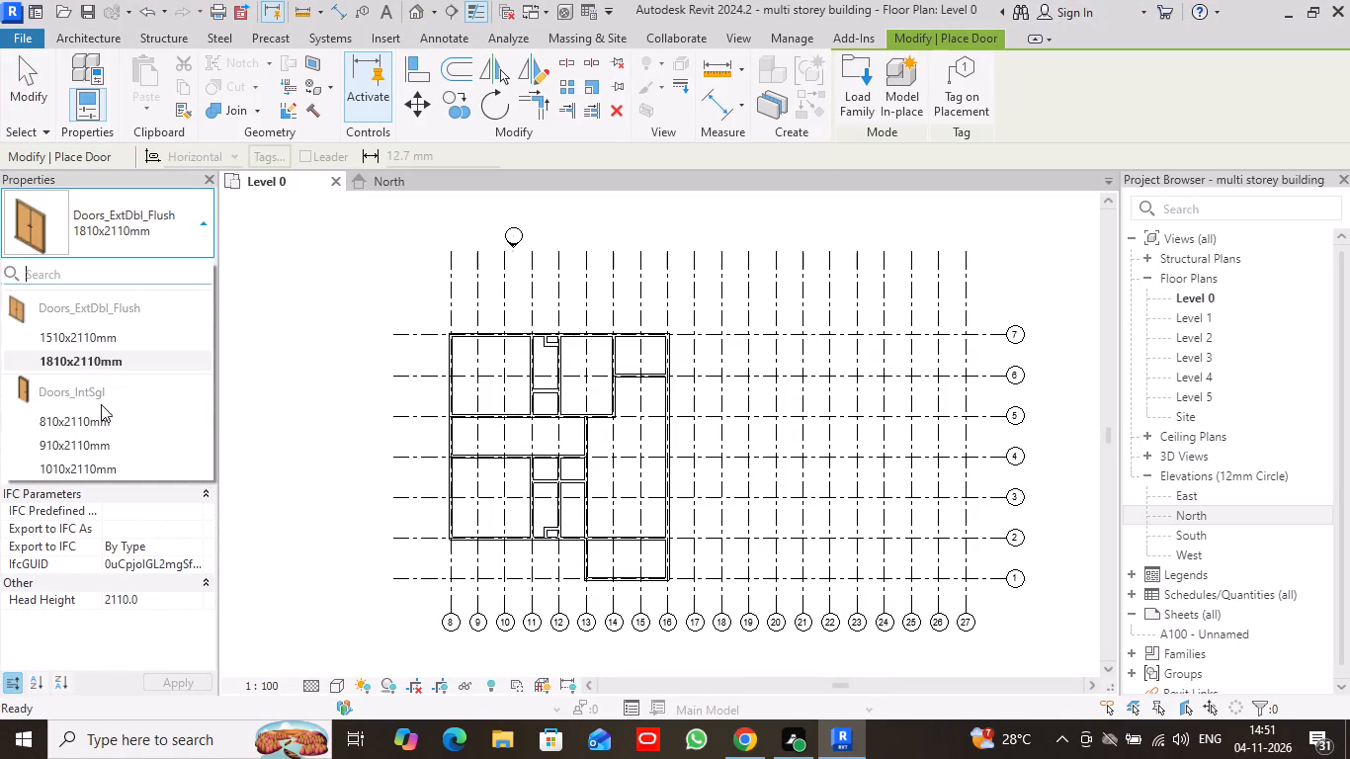
pyautogui.click(106, 422)
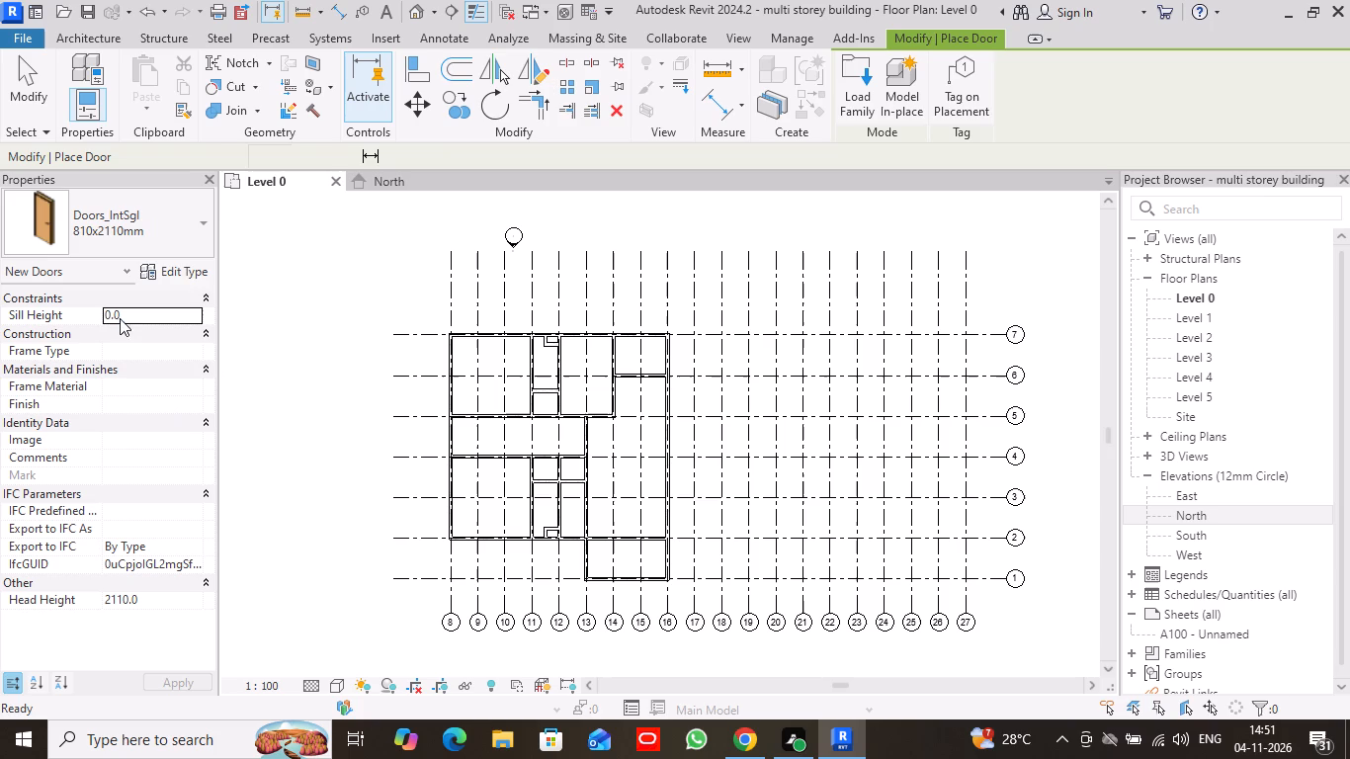
pyautogui.click(184, 271)
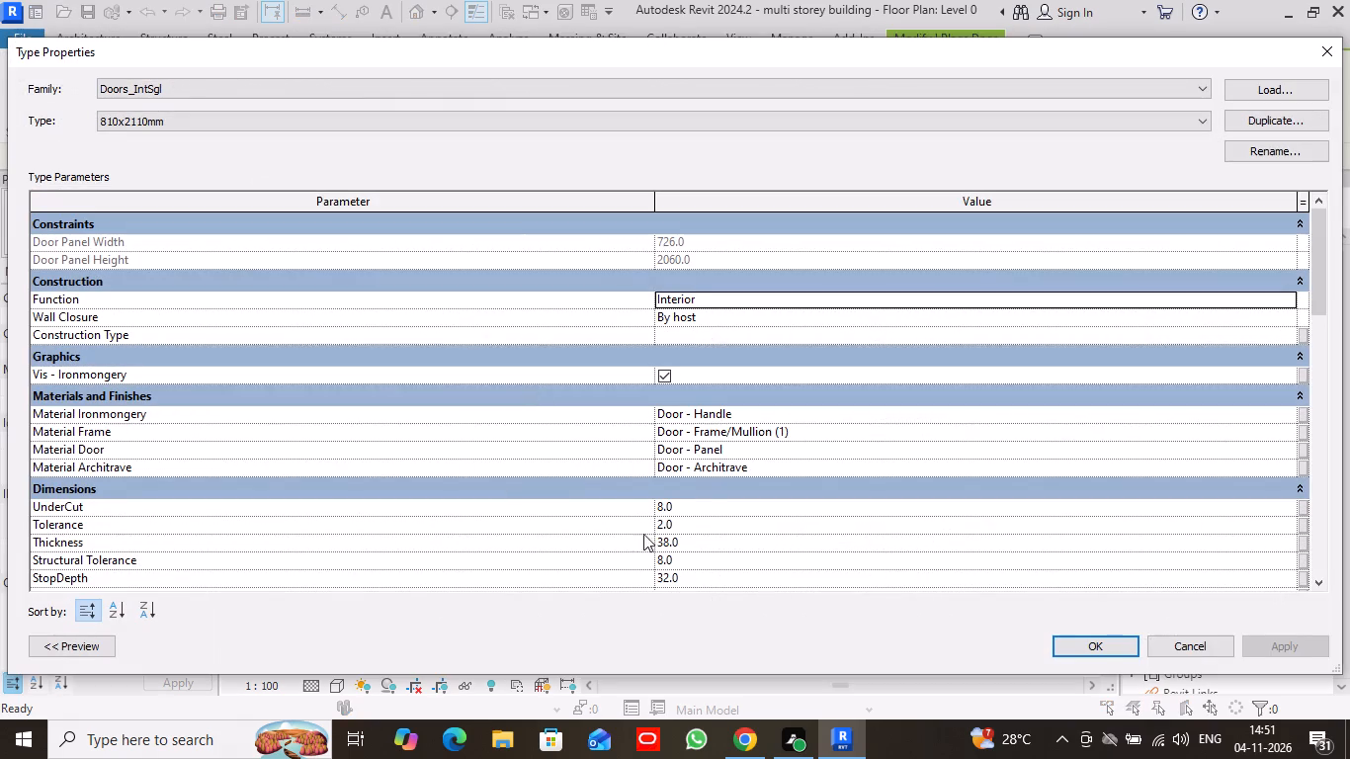
pyautogui.scroll(-2, 684, 528)
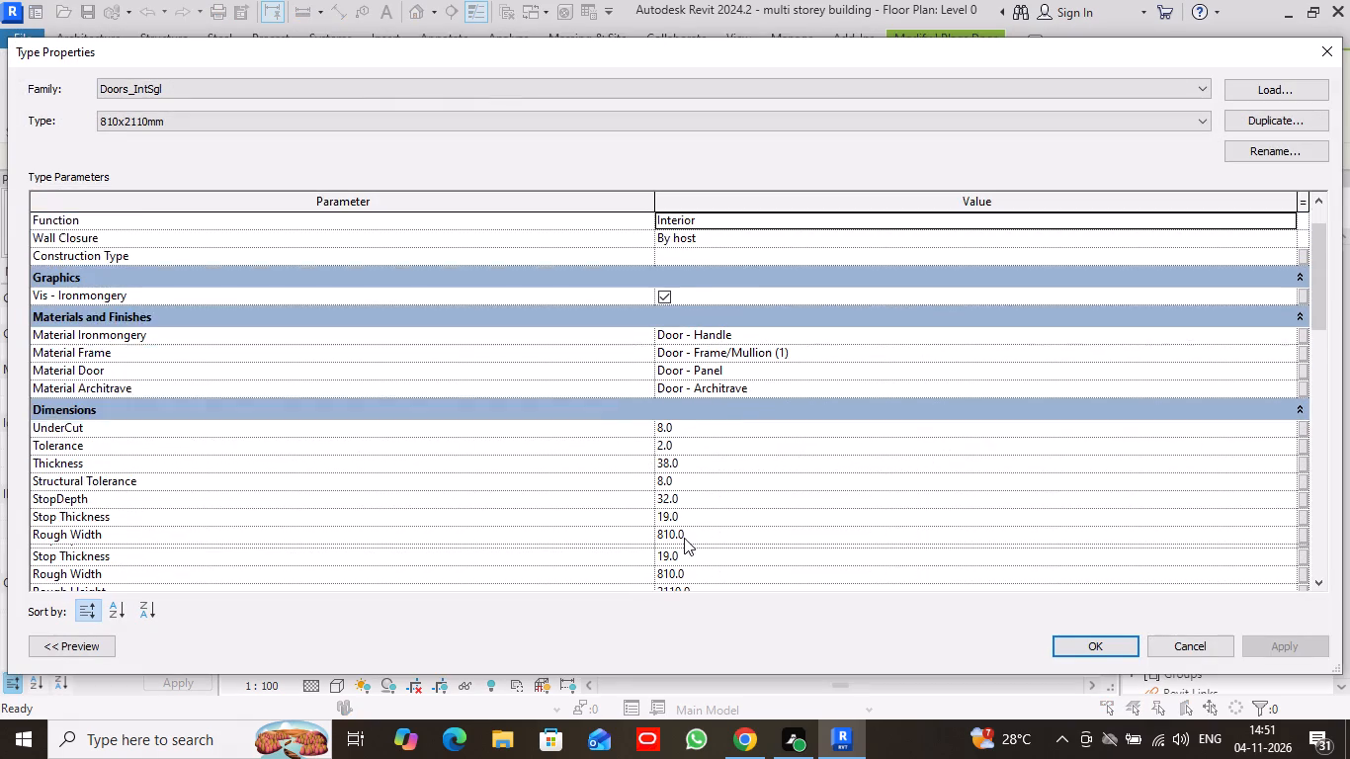
pyautogui.scroll(-2, 684, 538)
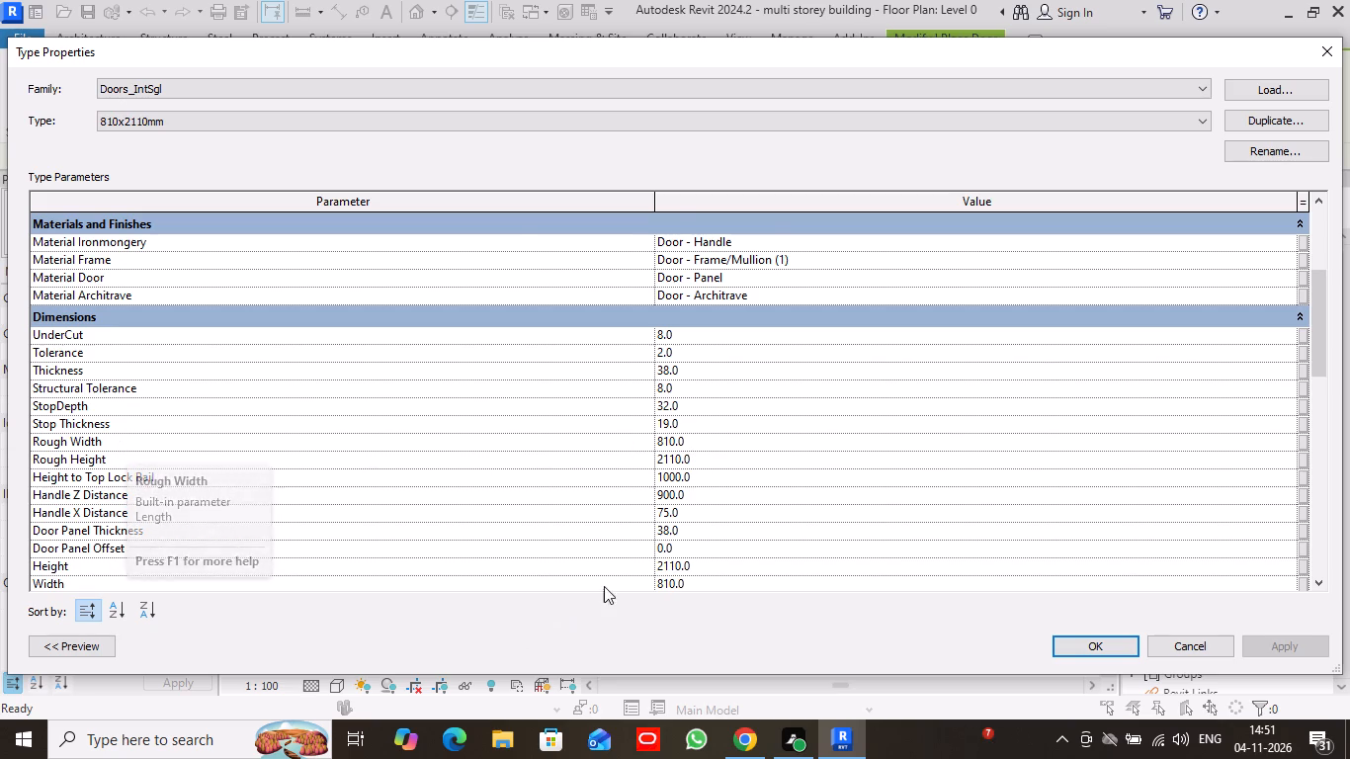
pyautogui.scroll(-1, 726, 550)
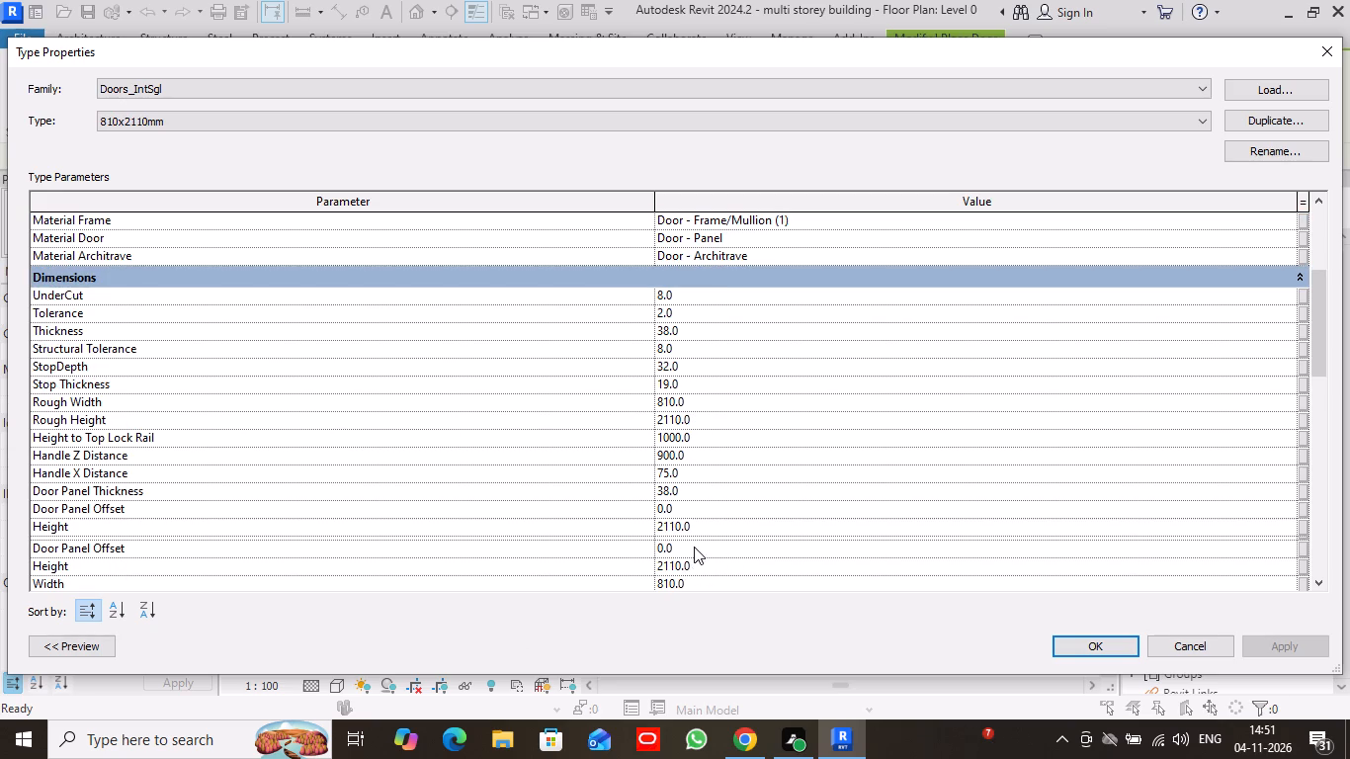
pyautogui.click(694, 547)
pyautogui.press('7')
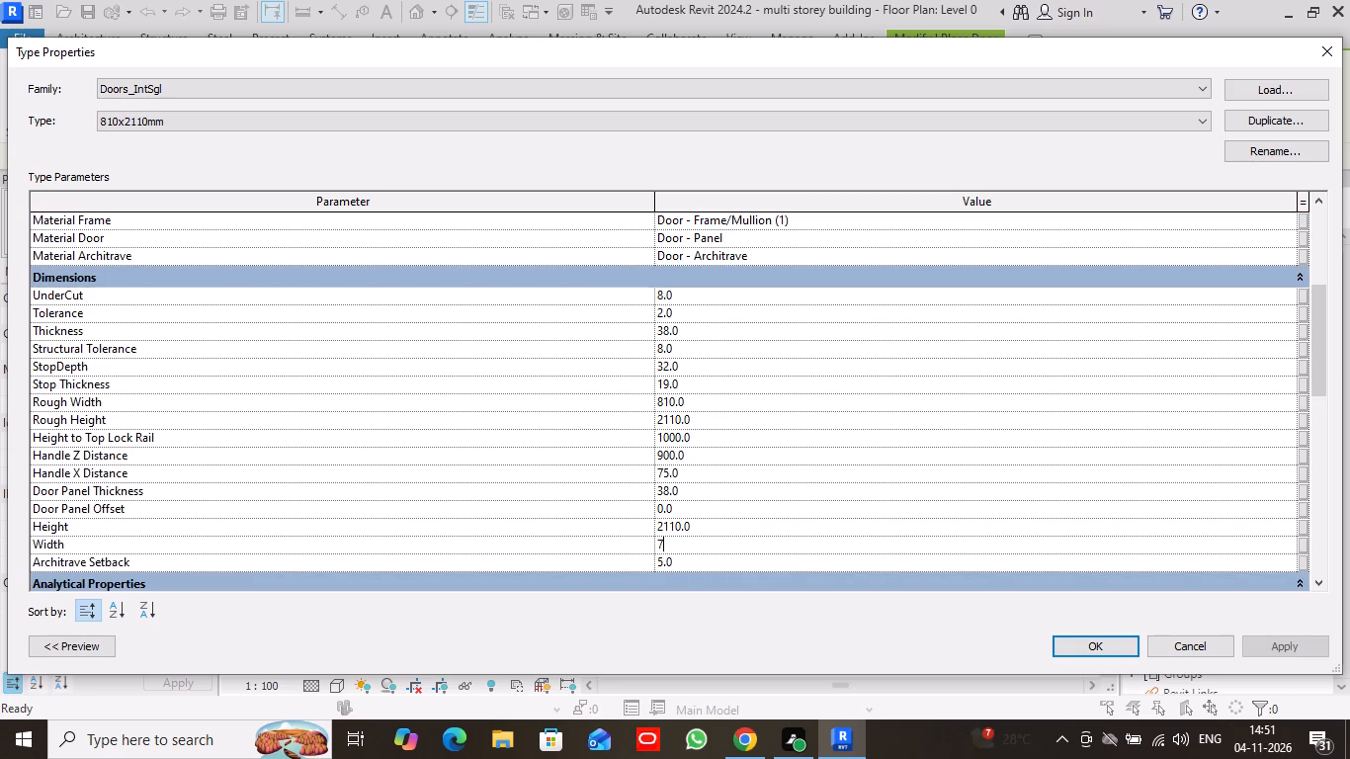
pyautogui.press('5')
pyautogui.press('0')
pyautogui.press('Return')
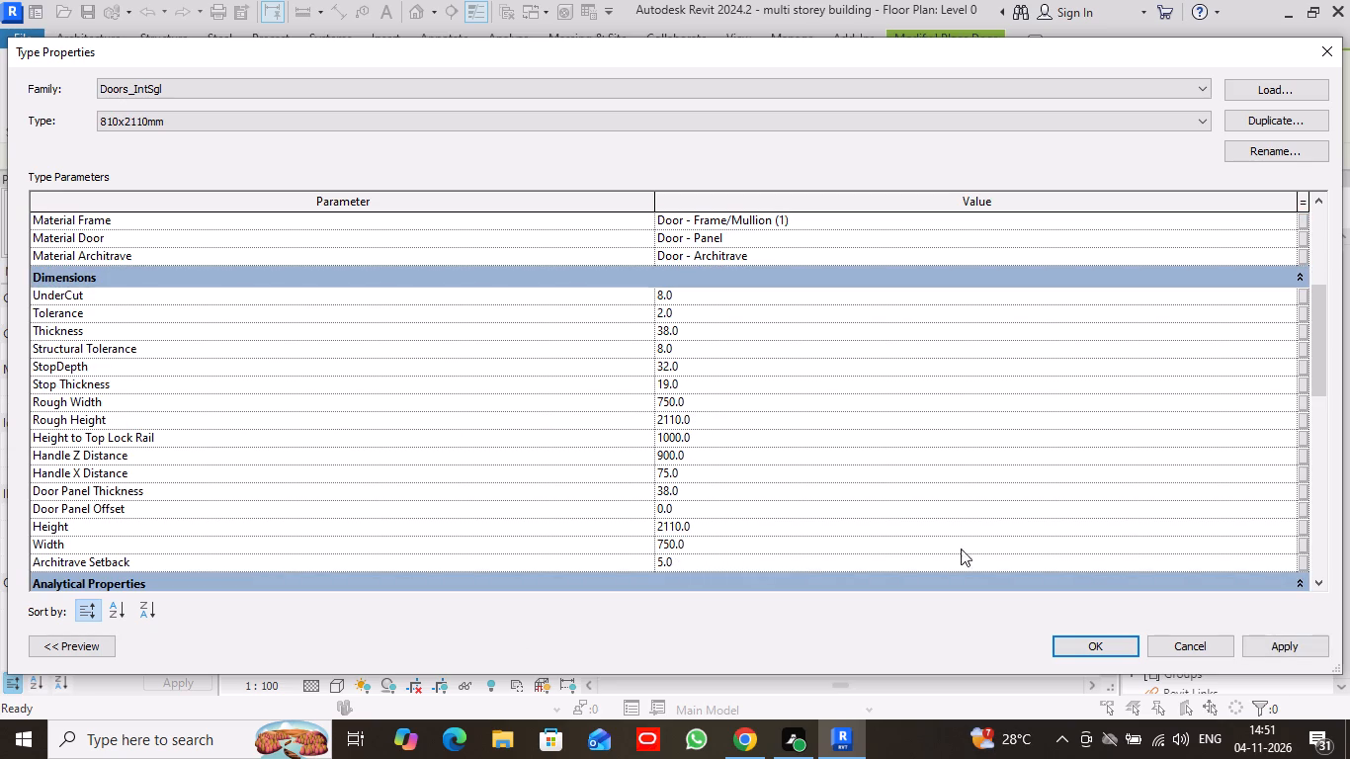
pyautogui.click(1119, 642)
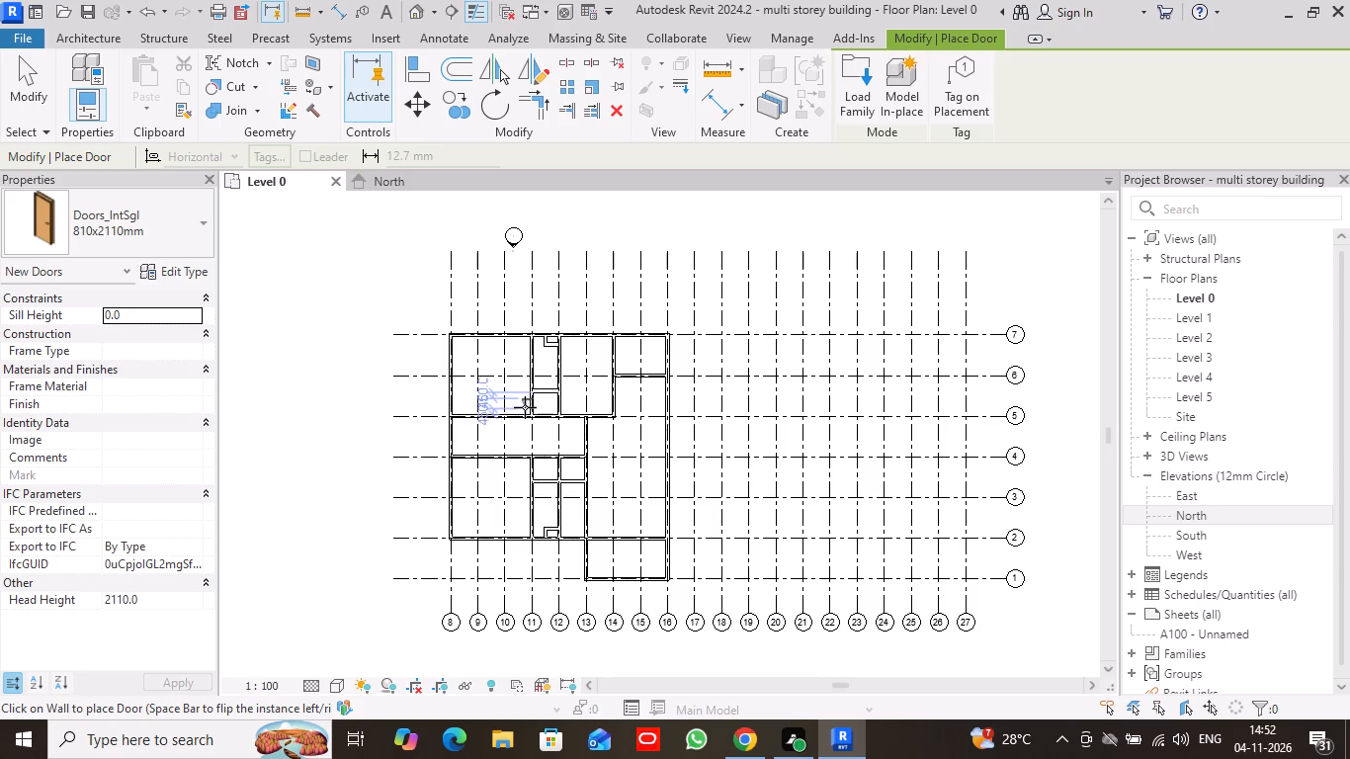
# Place three Doors_IntSgl doors in the short cross walls: between grids 11–12 south of grid 6, and between grids 11–12 and 12–13 south of grid 4.
pyautogui.click(542, 387)
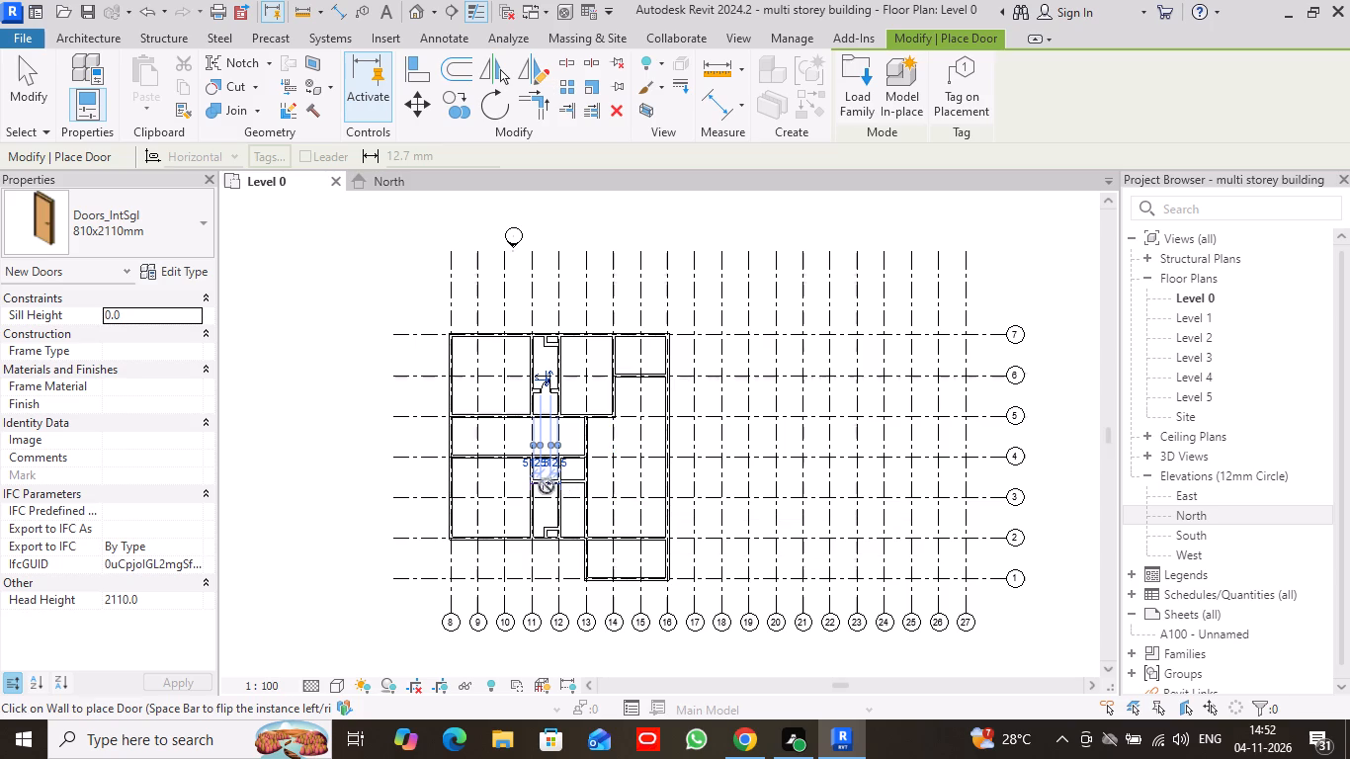
pyautogui.scroll(5, 547, 489)
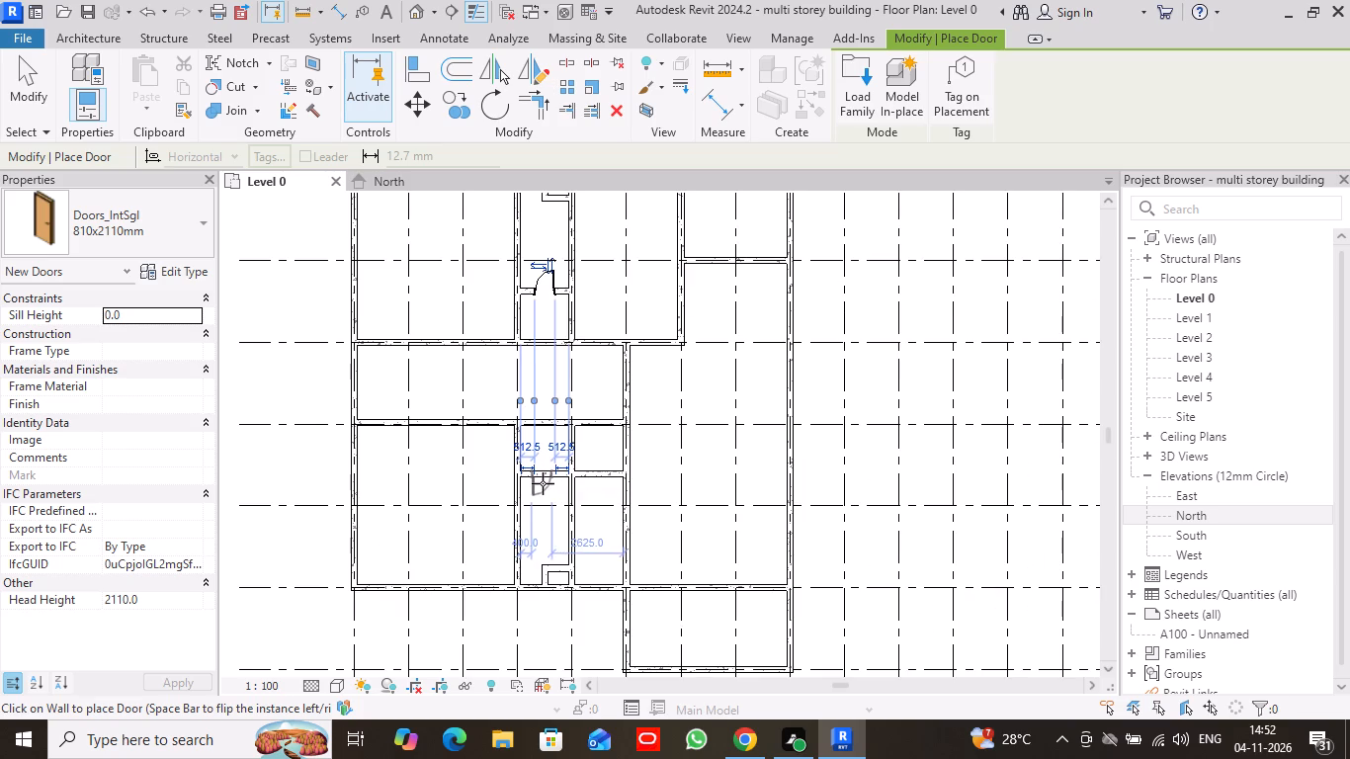
pyautogui.click(543, 483)
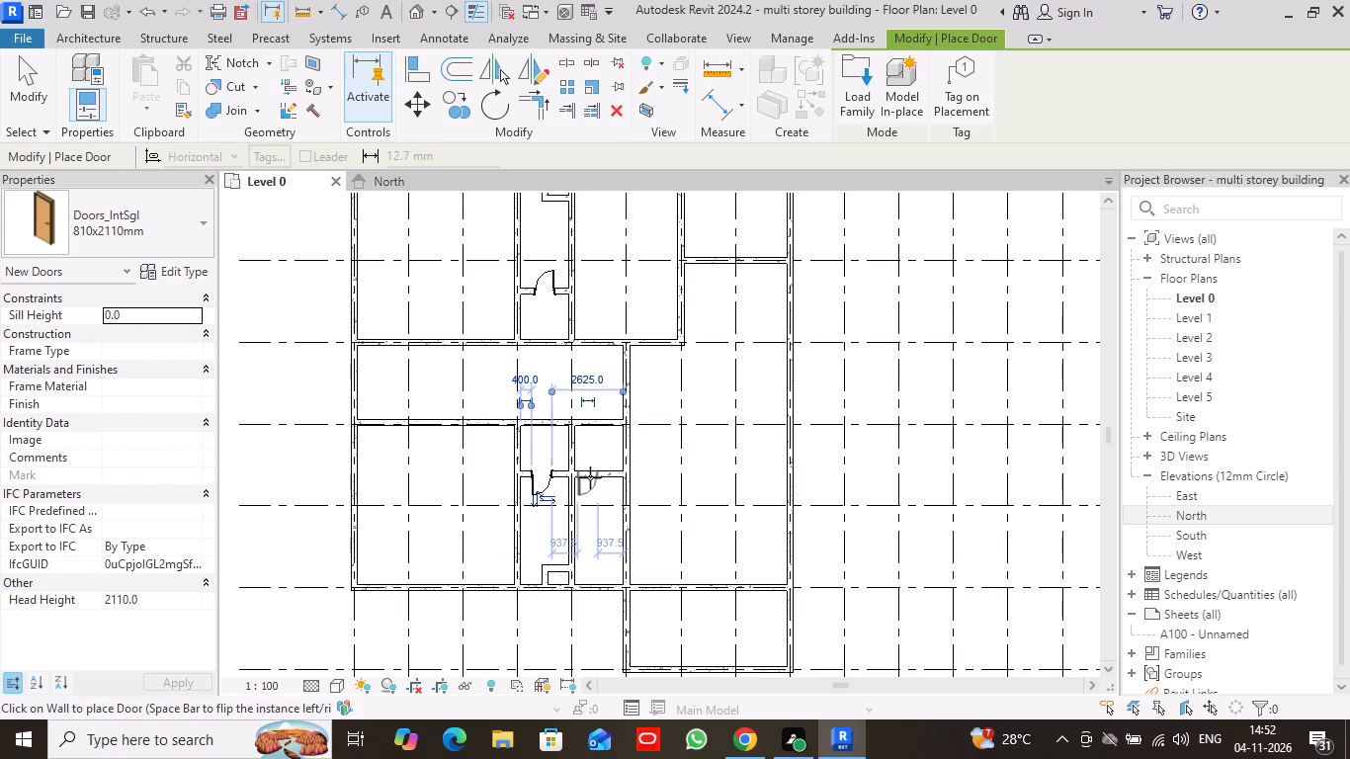
pyautogui.click(599, 484)
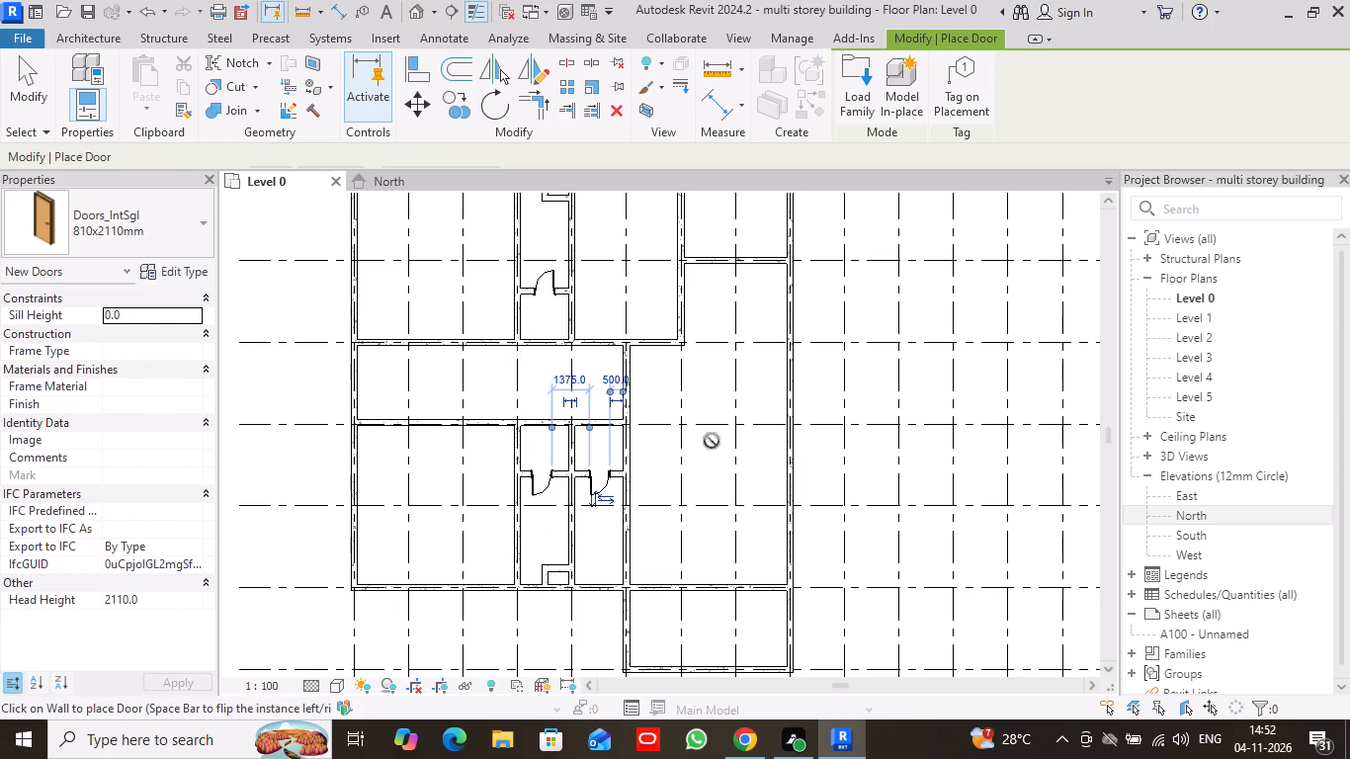
pyautogui.scroll(-2, 605, 300)
pyautogui.middleClick(607, 278)
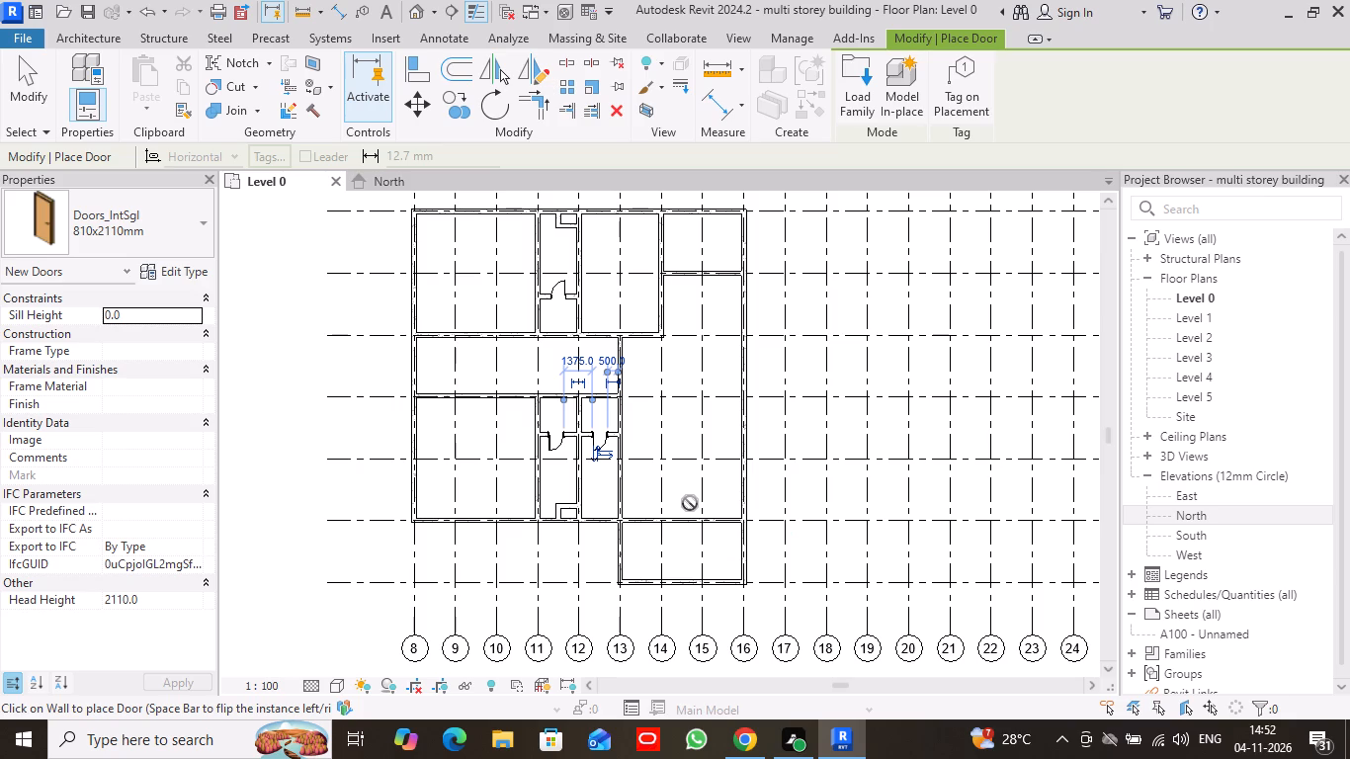
pyautogui.click(26, 84)
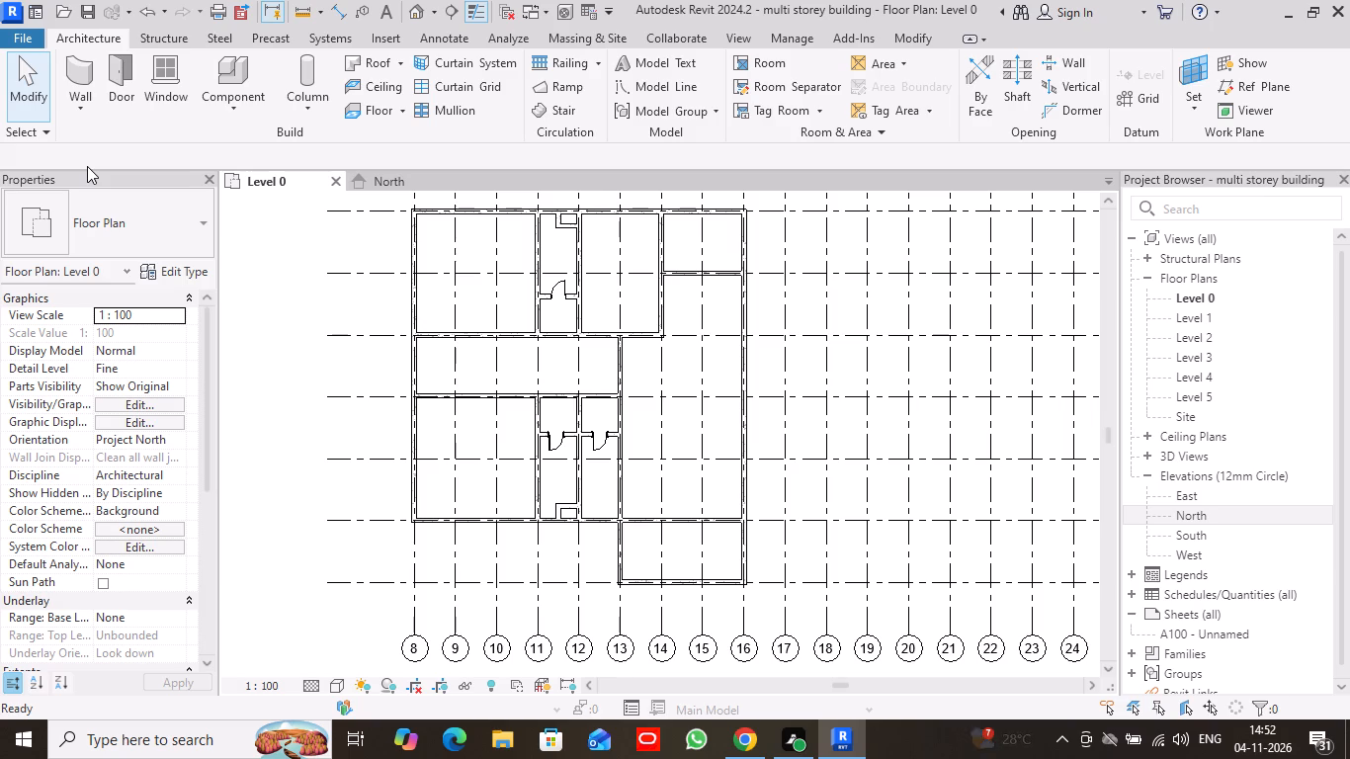
# Load the Door-Interior-Single-5_Panel_Vert-Wood family from the US Doors Residential library for door placement.
pyautogui.click(117, 66)
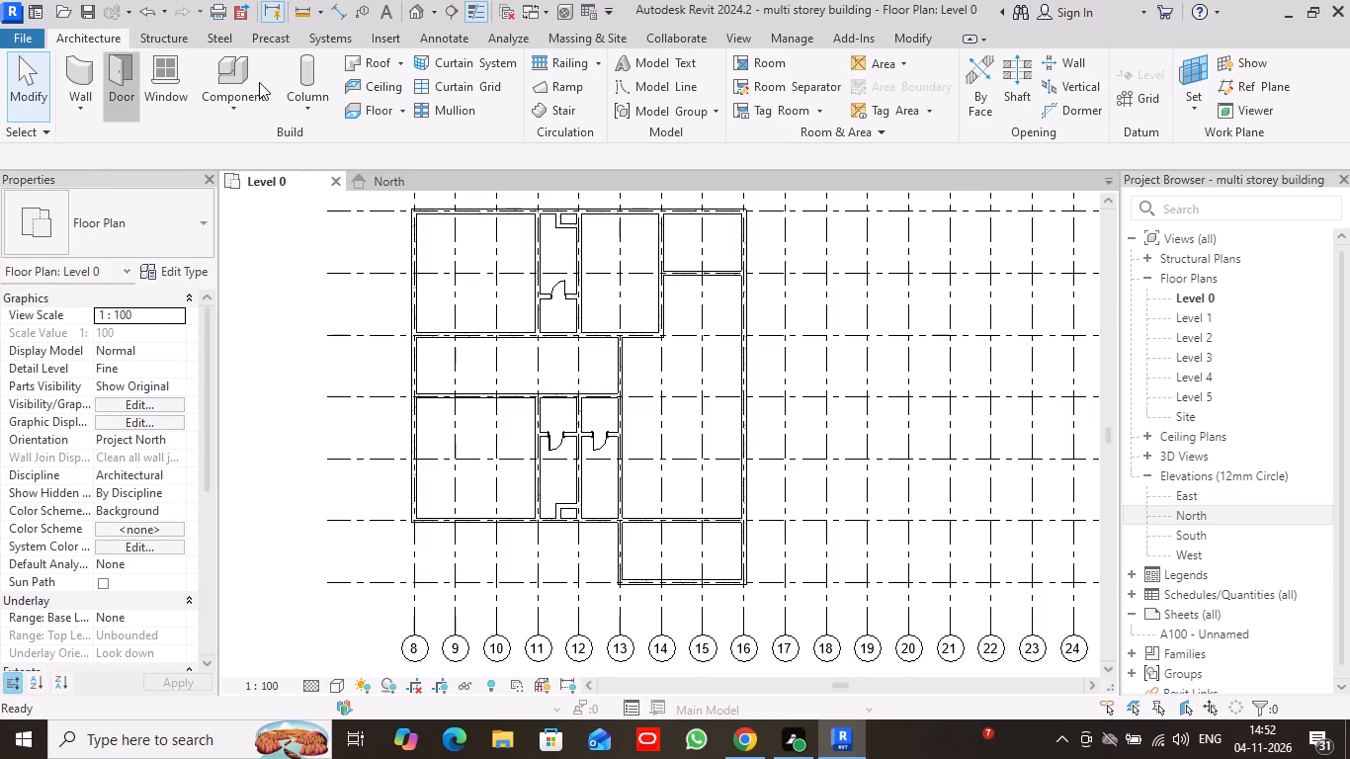
pyautogui.click(875, 85)
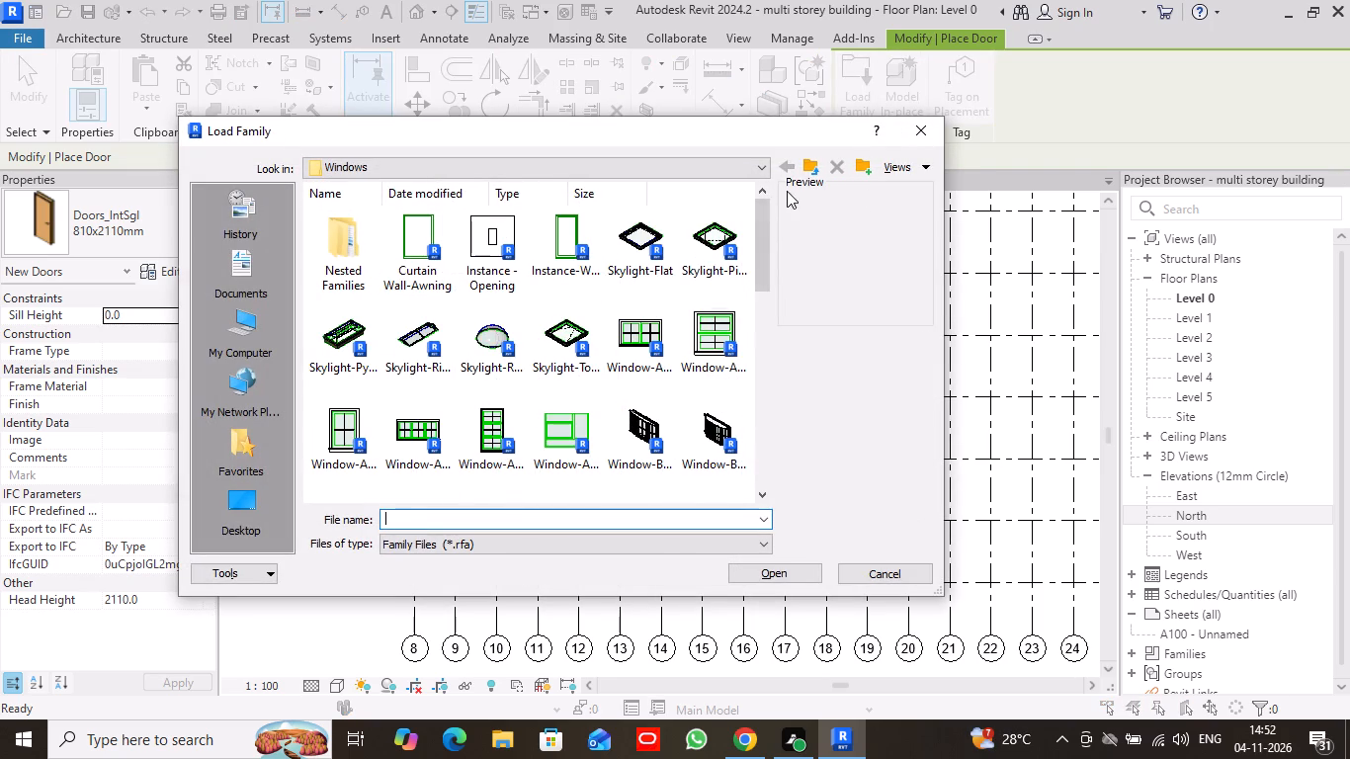
pyautogui.click(813, 172)
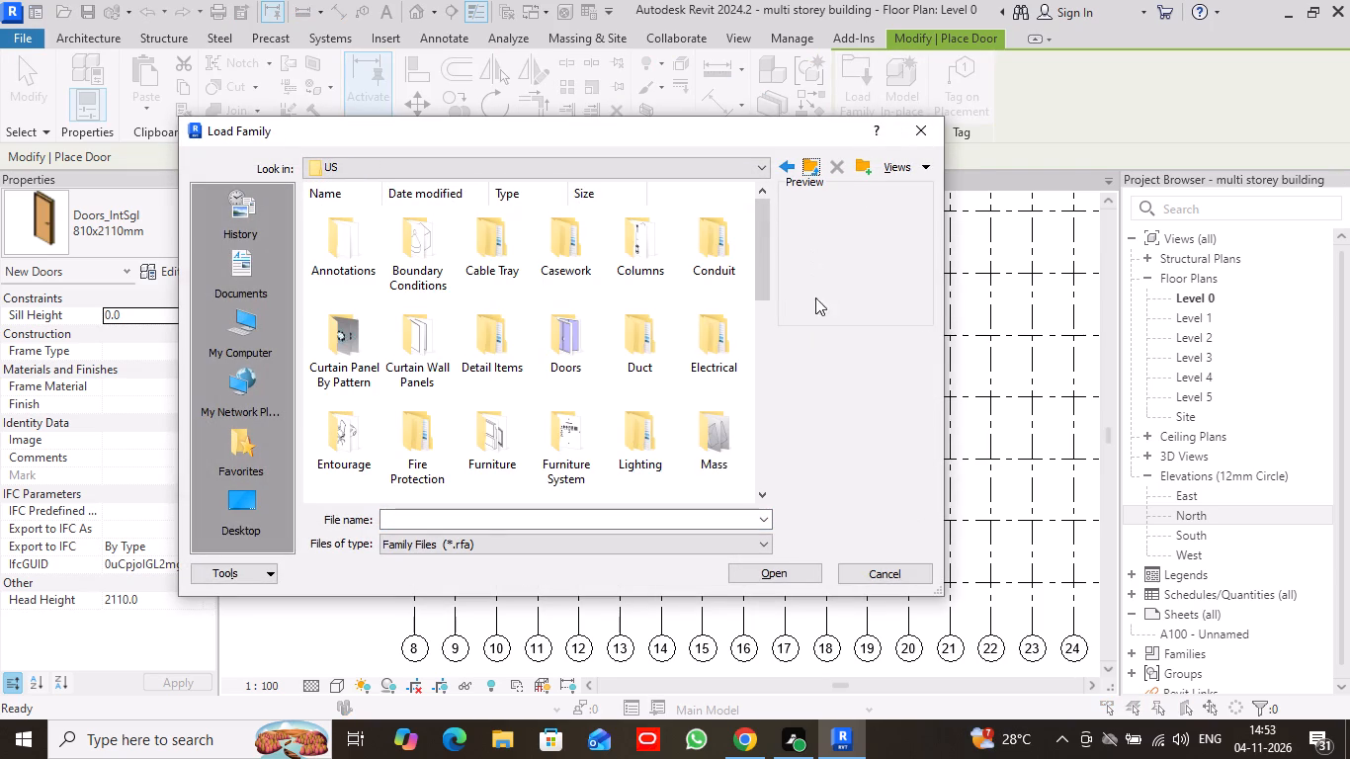
pyautogui.doubleClick(579, 343)
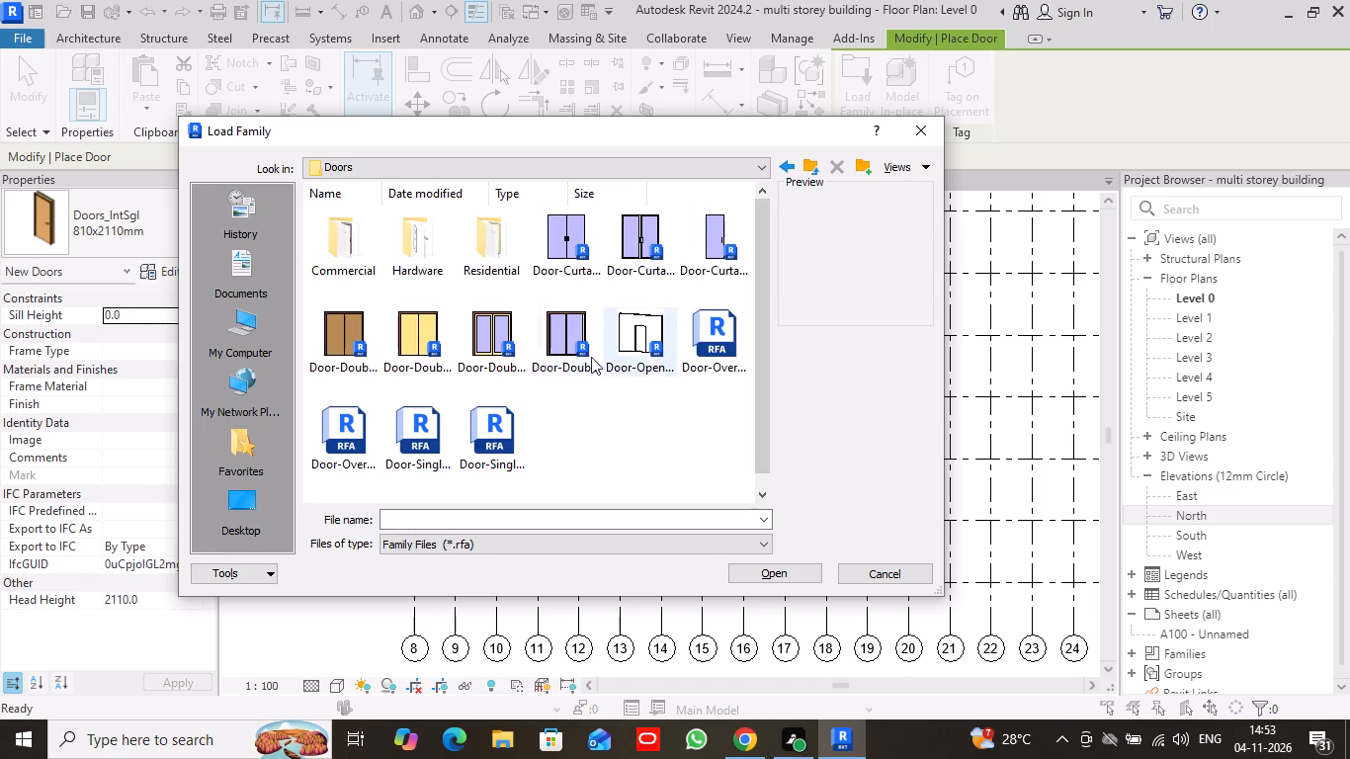
pyautogui.doubleClick(489, 248)
pyautogui.scroll(-1, 661, 349)
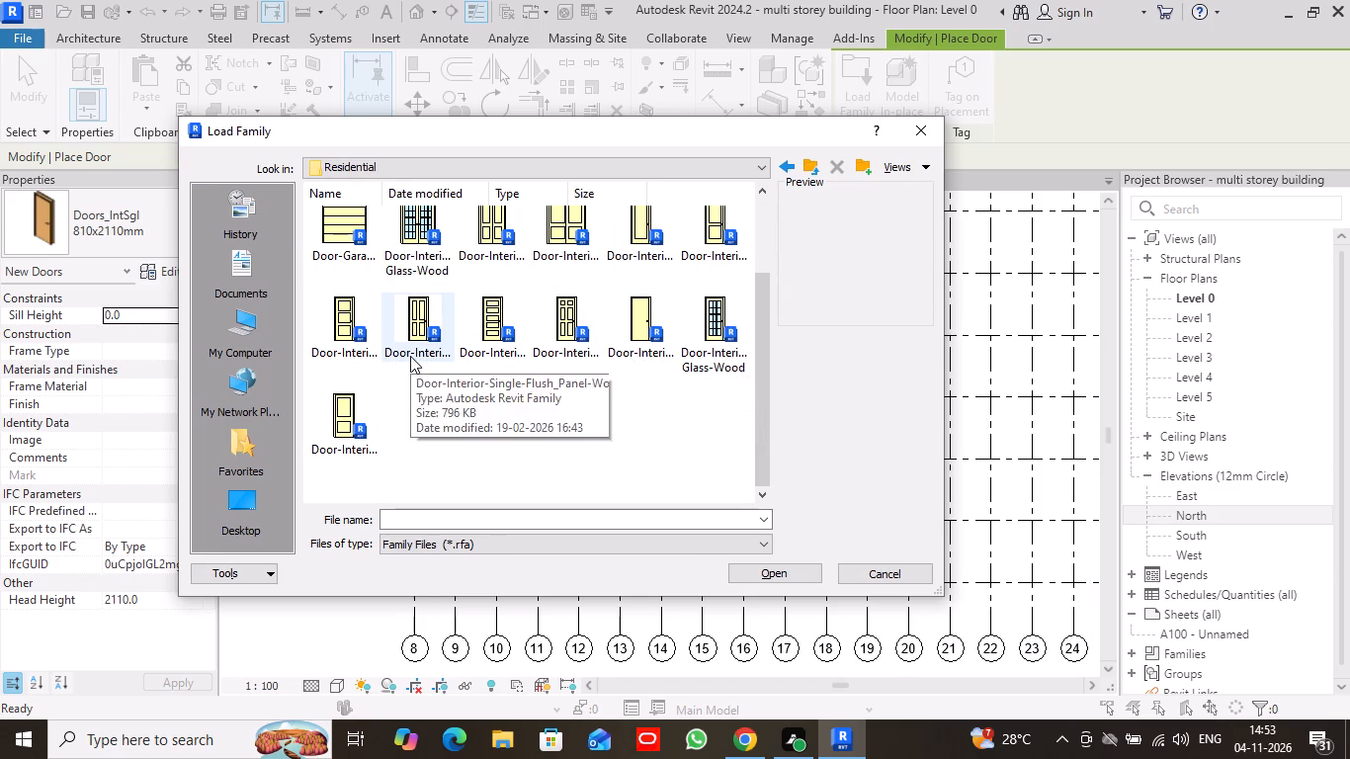
pyautogui.scroll(1, 542, 329)
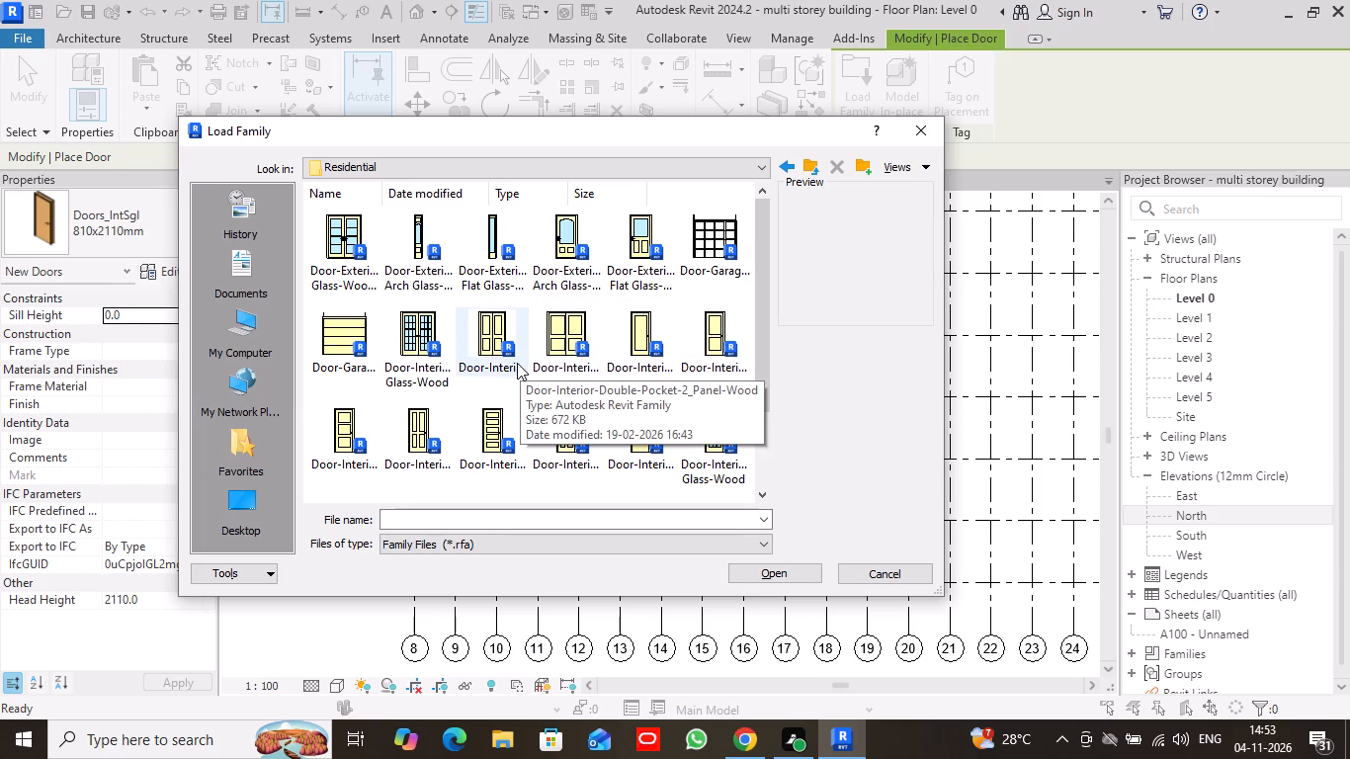
pyautogui.scroll(-1, 542, 354)
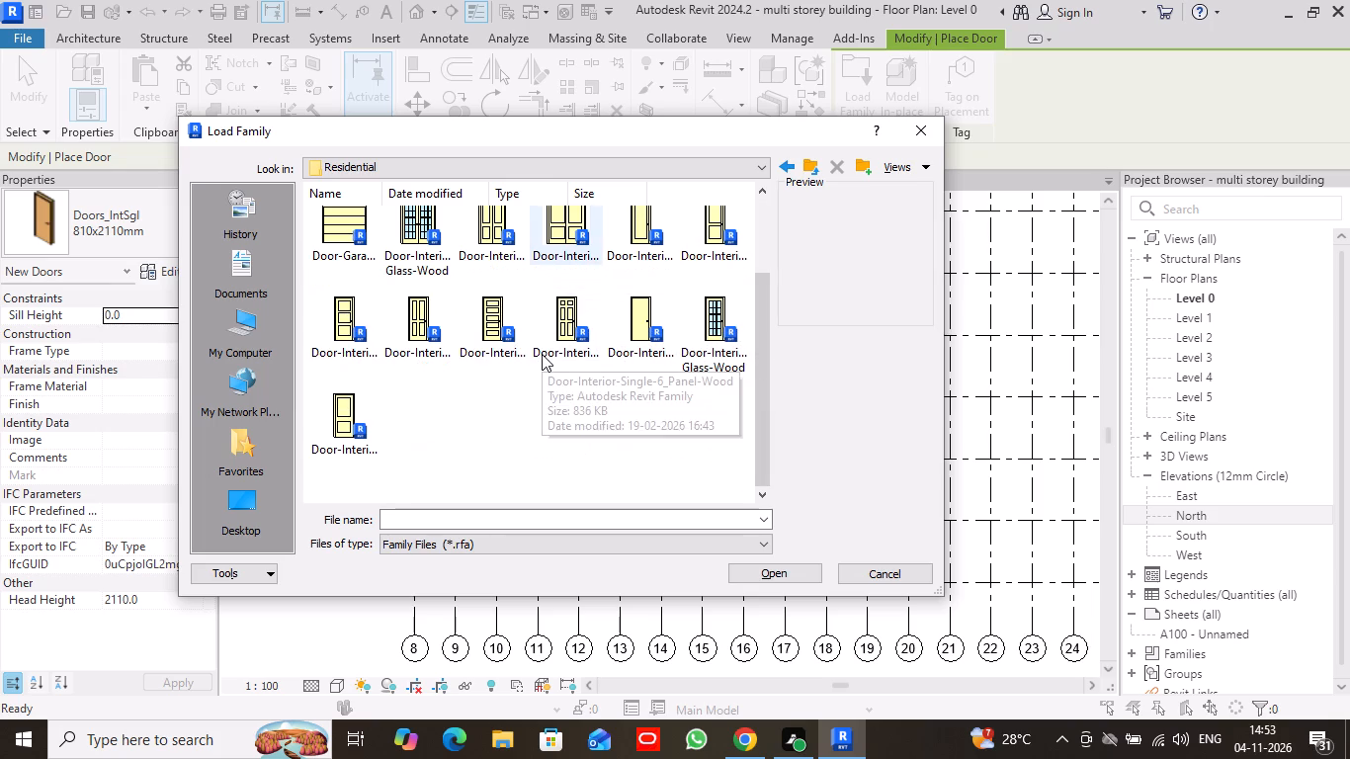
pyautogui.click(490, 344)
pyautogui.click(765, 571)
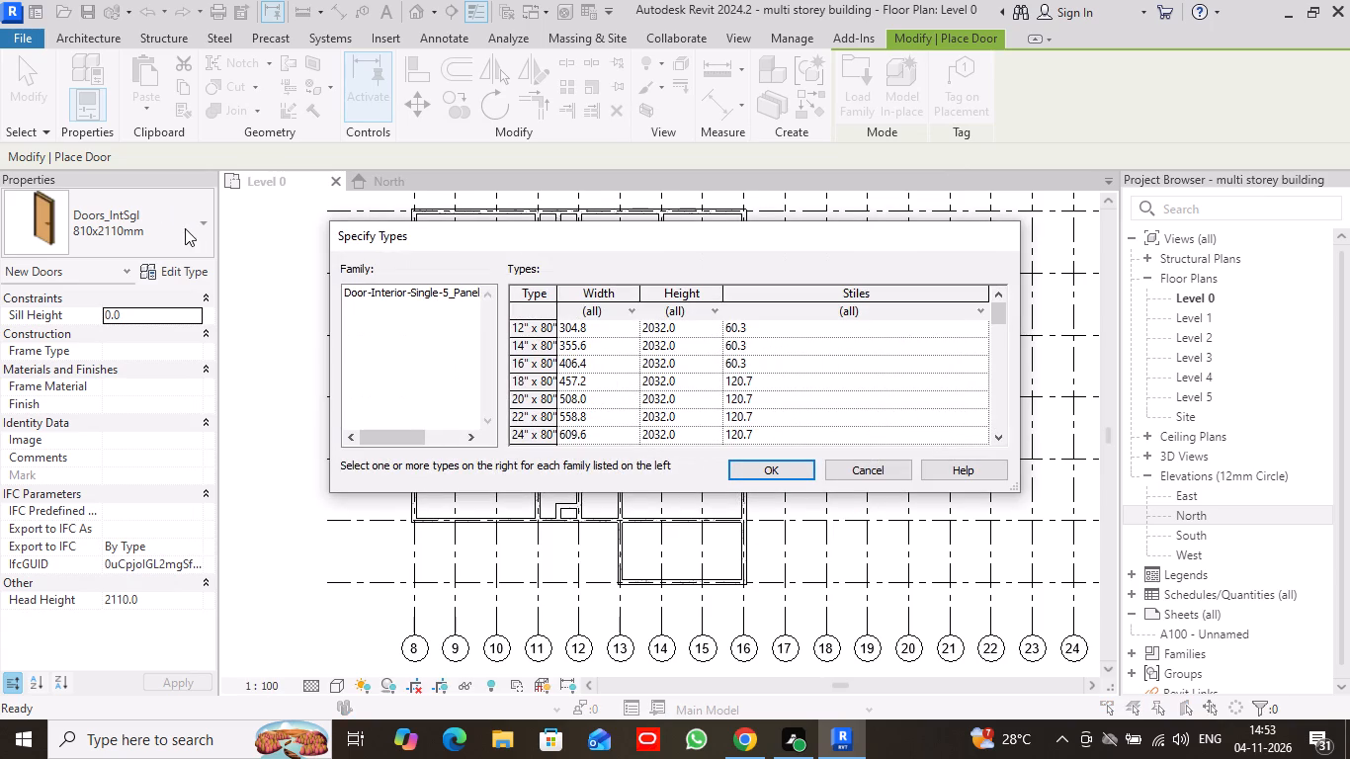
pyautogui.click(782, 467)
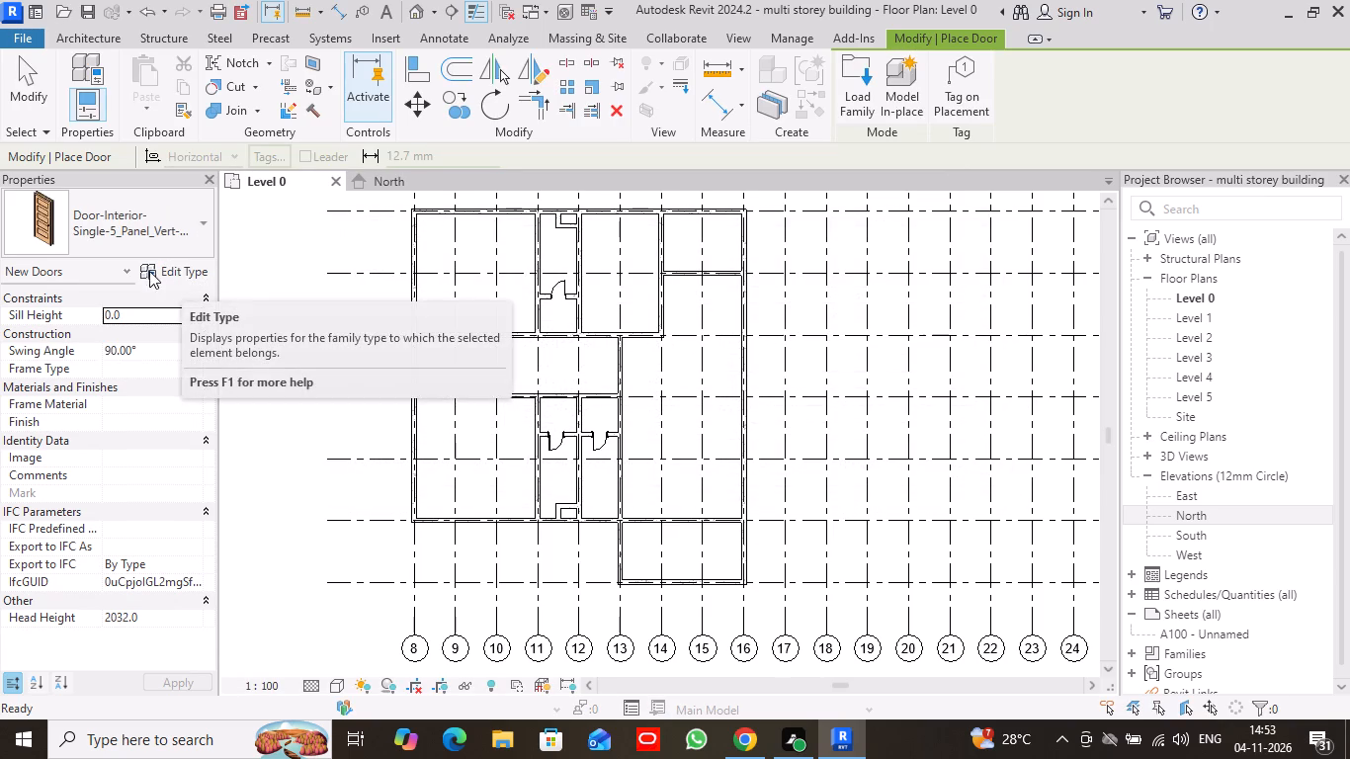
# Set the five-panel wood door type's height to 2100 mm and rough width to 900 mm.
pyautogui.click(179, 273)
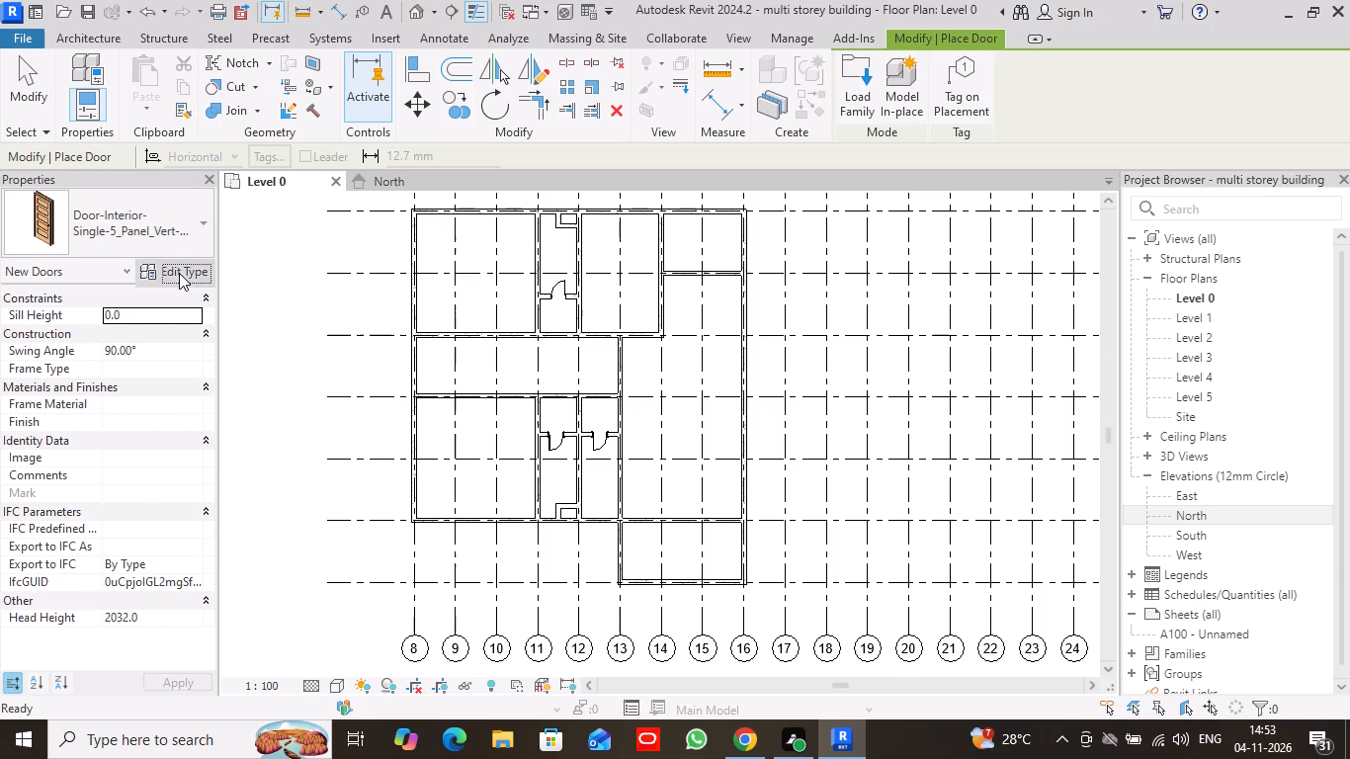
pyautogui.scroll(-5, 717, 474)
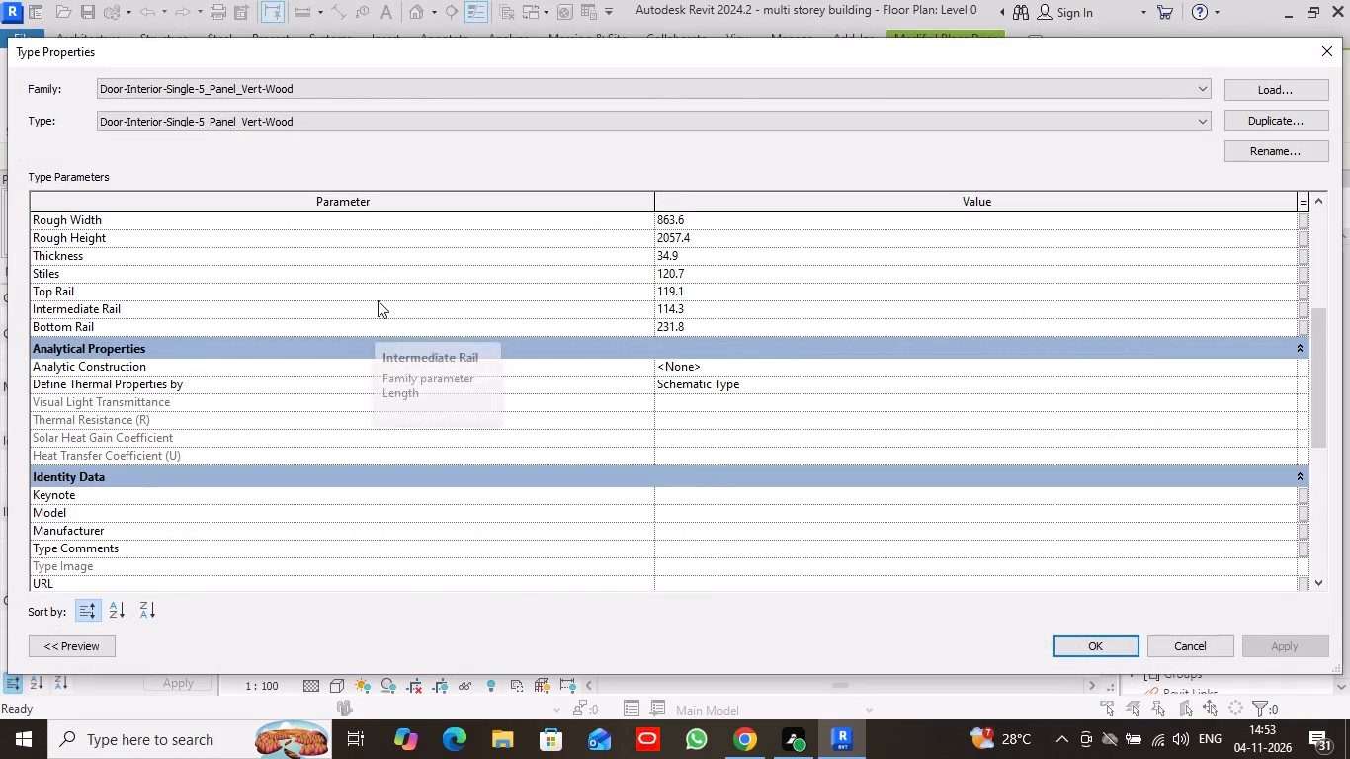
pyautogui.scroll(1, 378, 300)
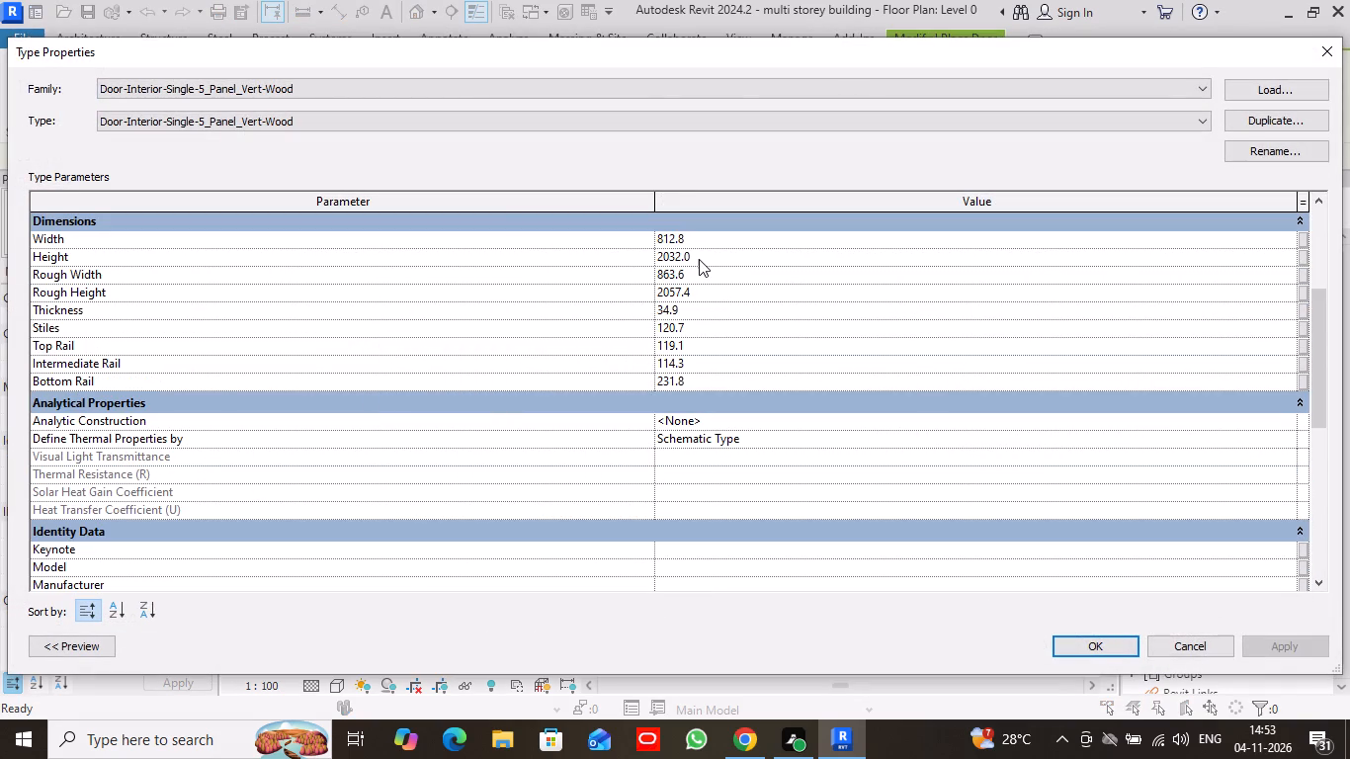
pyautogui.click(699, 259)
pyautogui.click(699, 259)
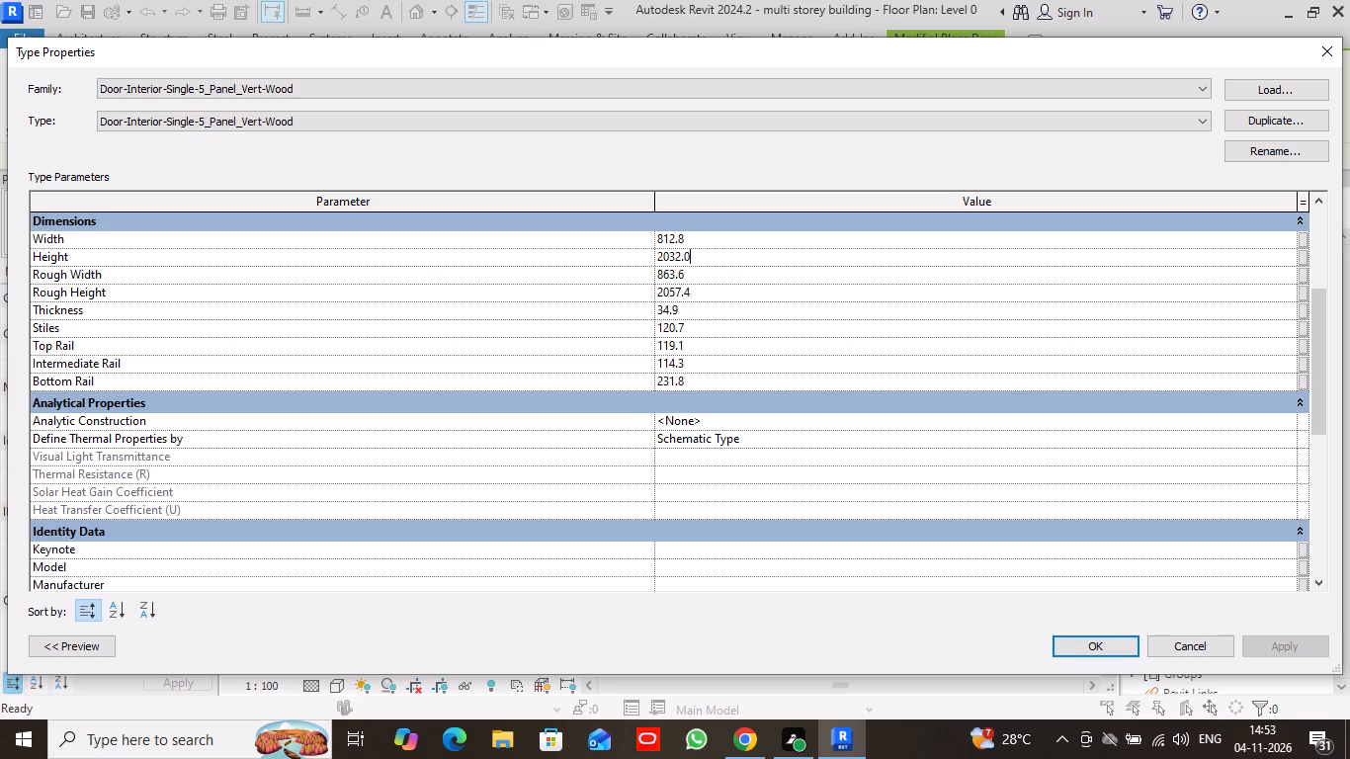
pyautogui.moveTo(699, 259); pyautogui.dragTo(663, 261)
pyautogui.write('21')
pyautogui.write('00')
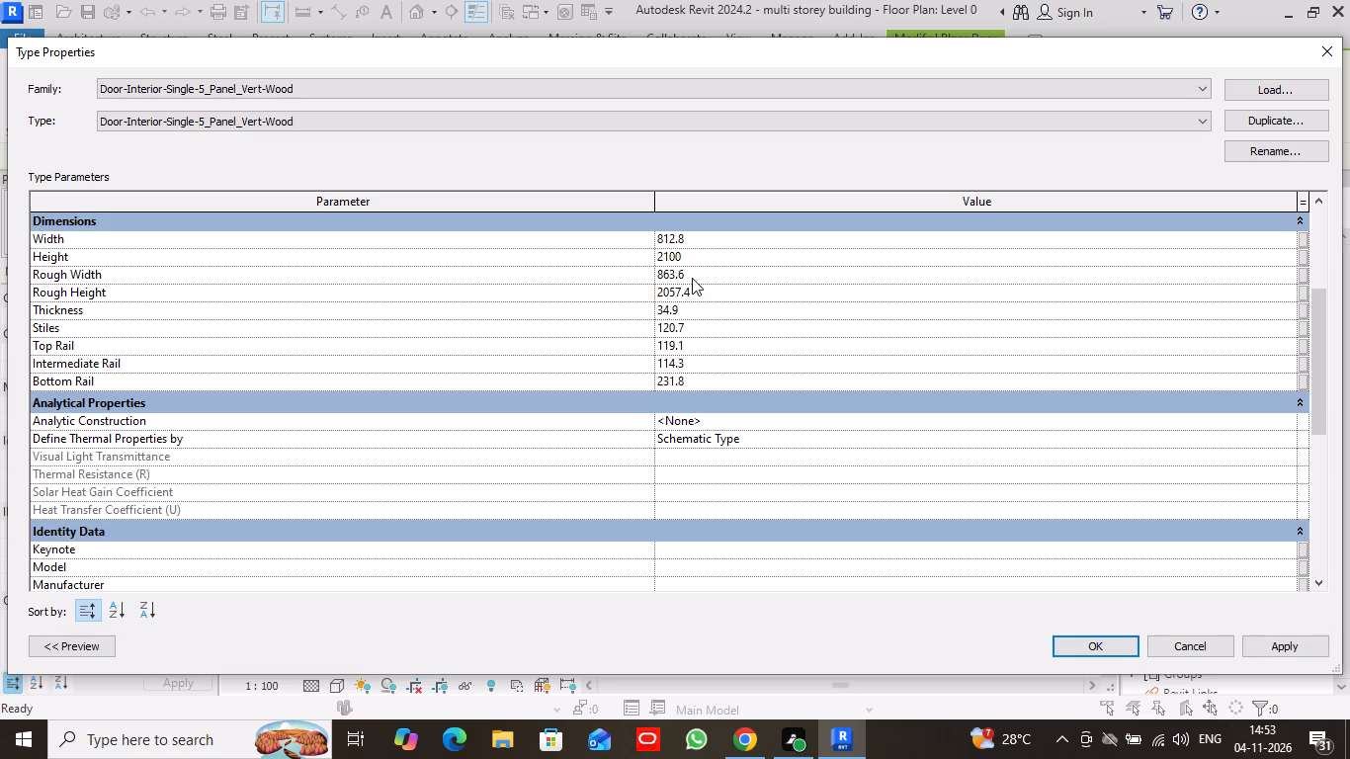
pyautogui.click(690, 271)
pyautogui.moveTo(690, 271); pyautogui.dragTo(642, 270)
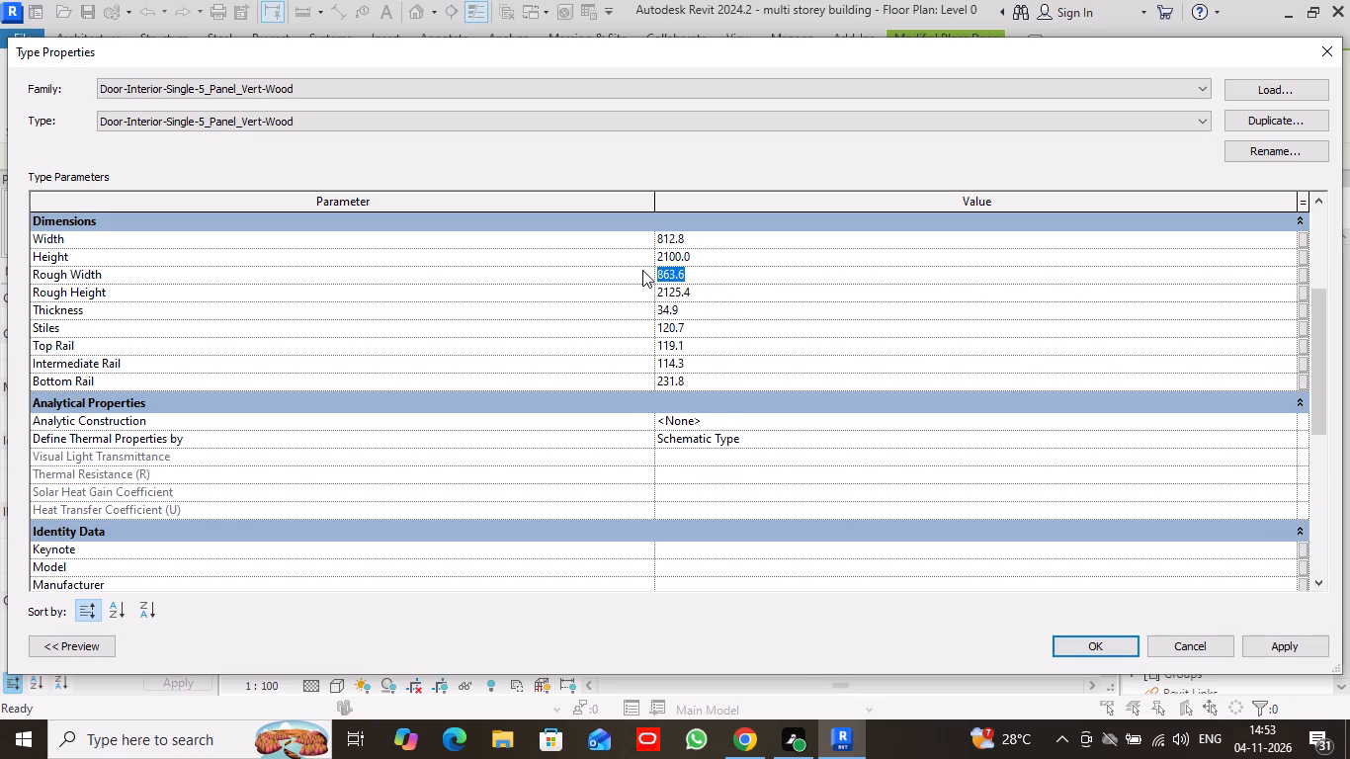
pyautogui.write('900')
pyautogui.click(1078, 641)
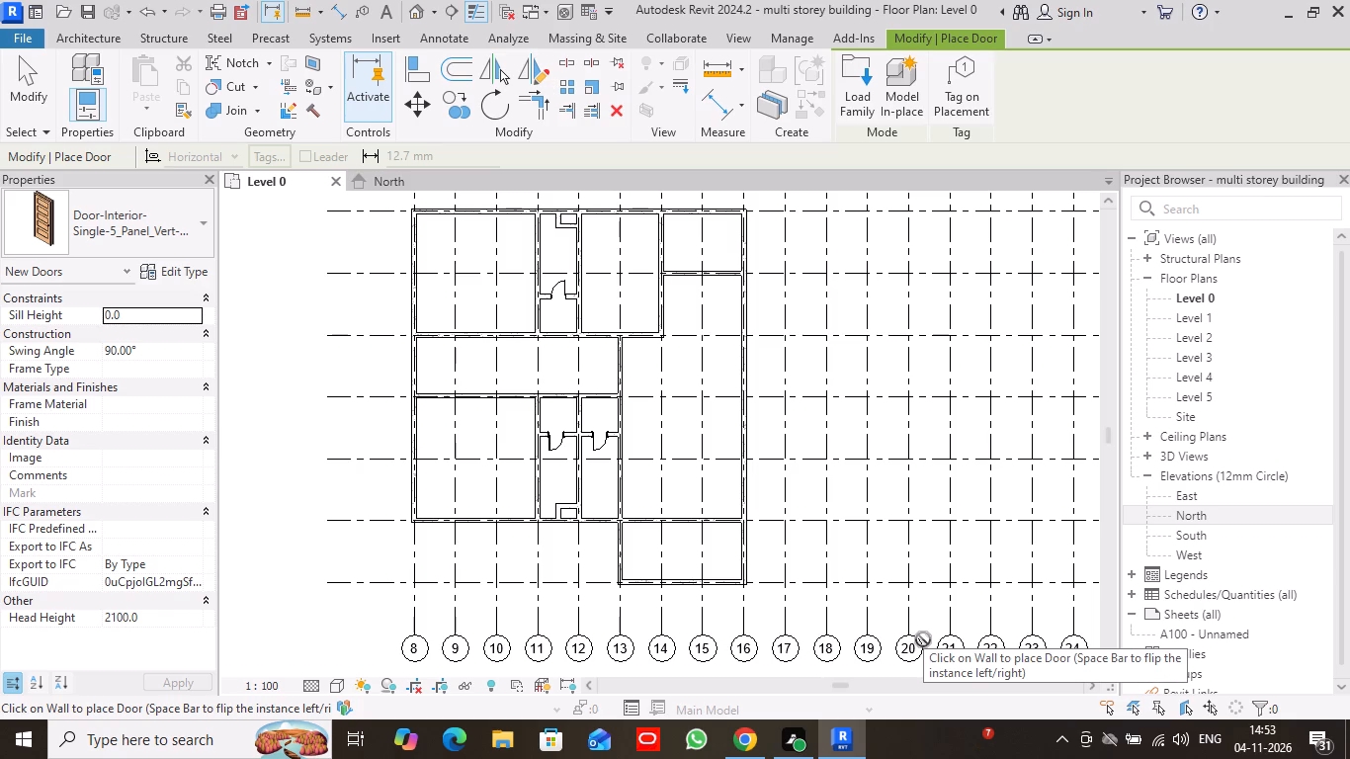
# Place four five-panel wood doors: corridor north wall between grids 12–13 and 8–9, north end of grid 14 wall, corridor south wall between grids 8–9.
pyautogui.click(596, 326)
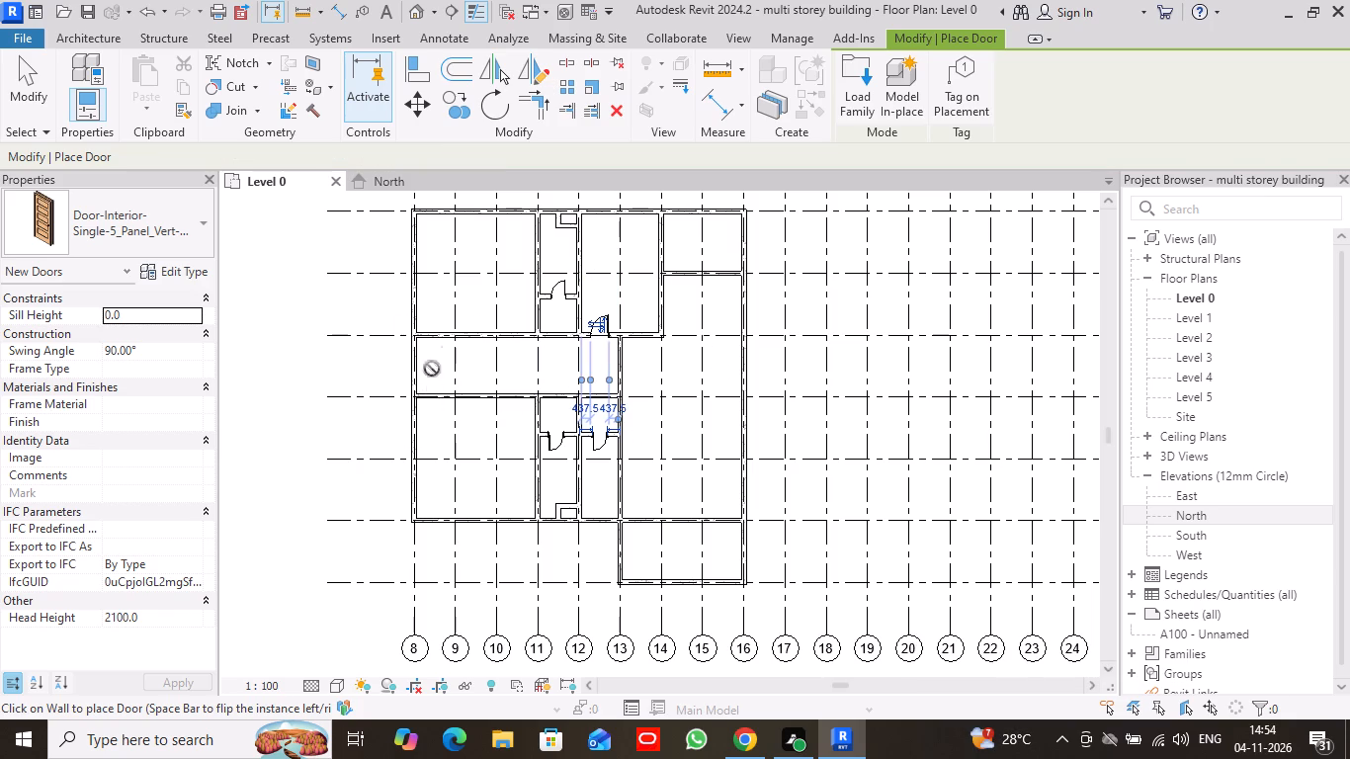
pyautogui.press('space')
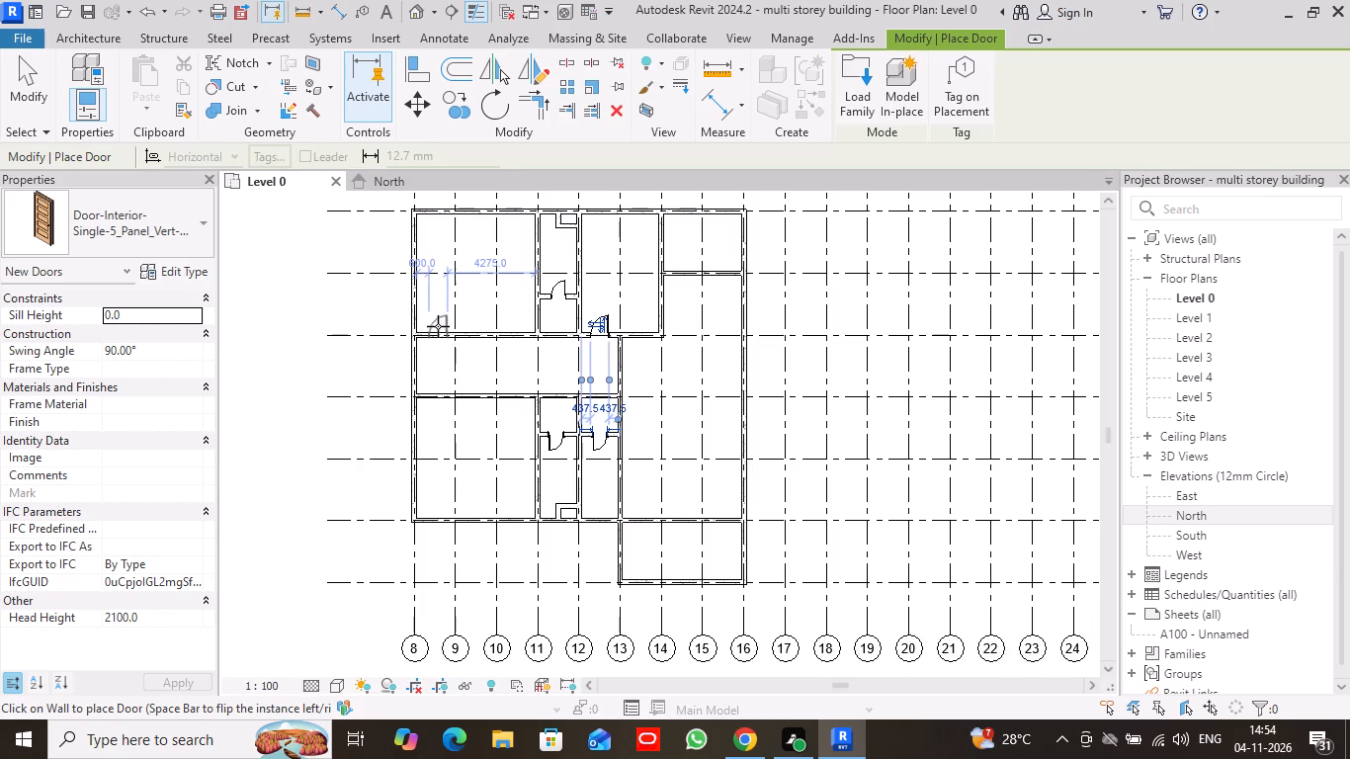
pyautogui.click(438, 326)
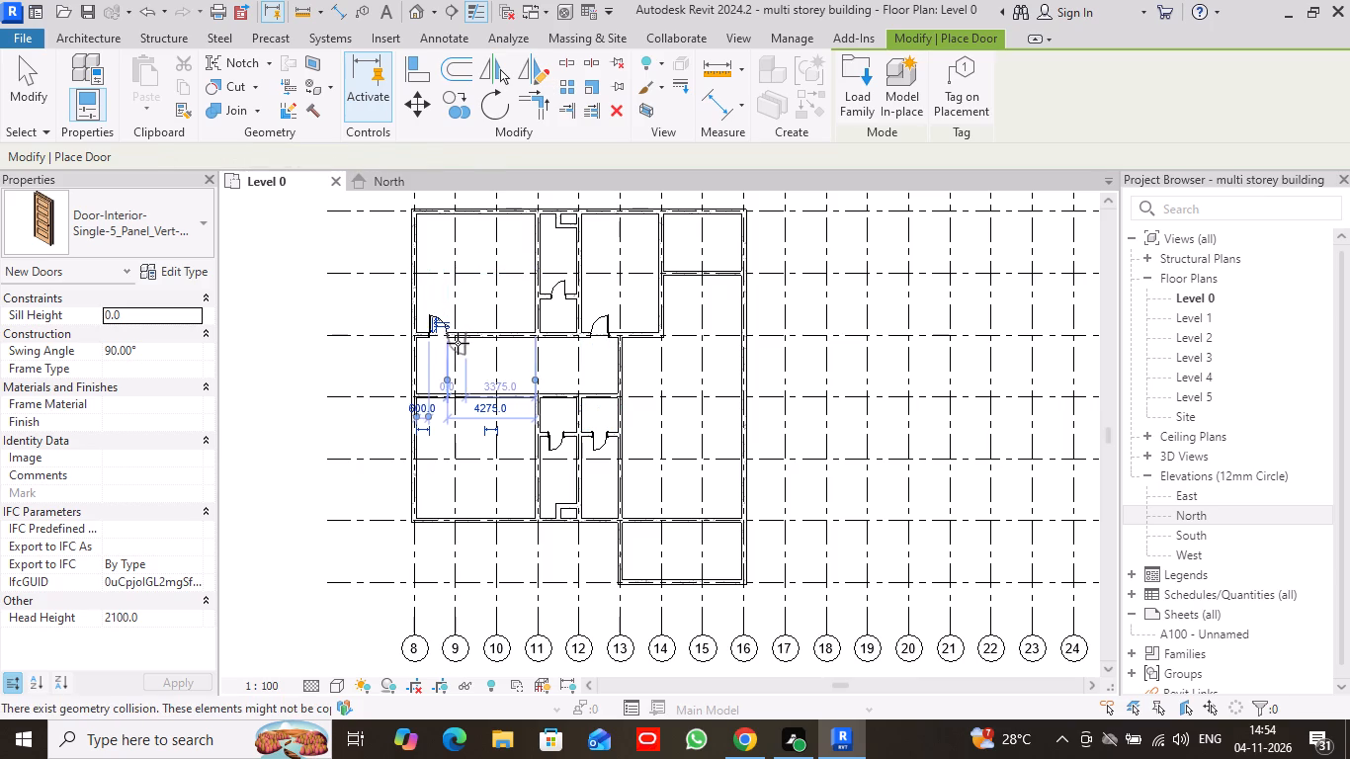
pyautogui.click(663, 227)
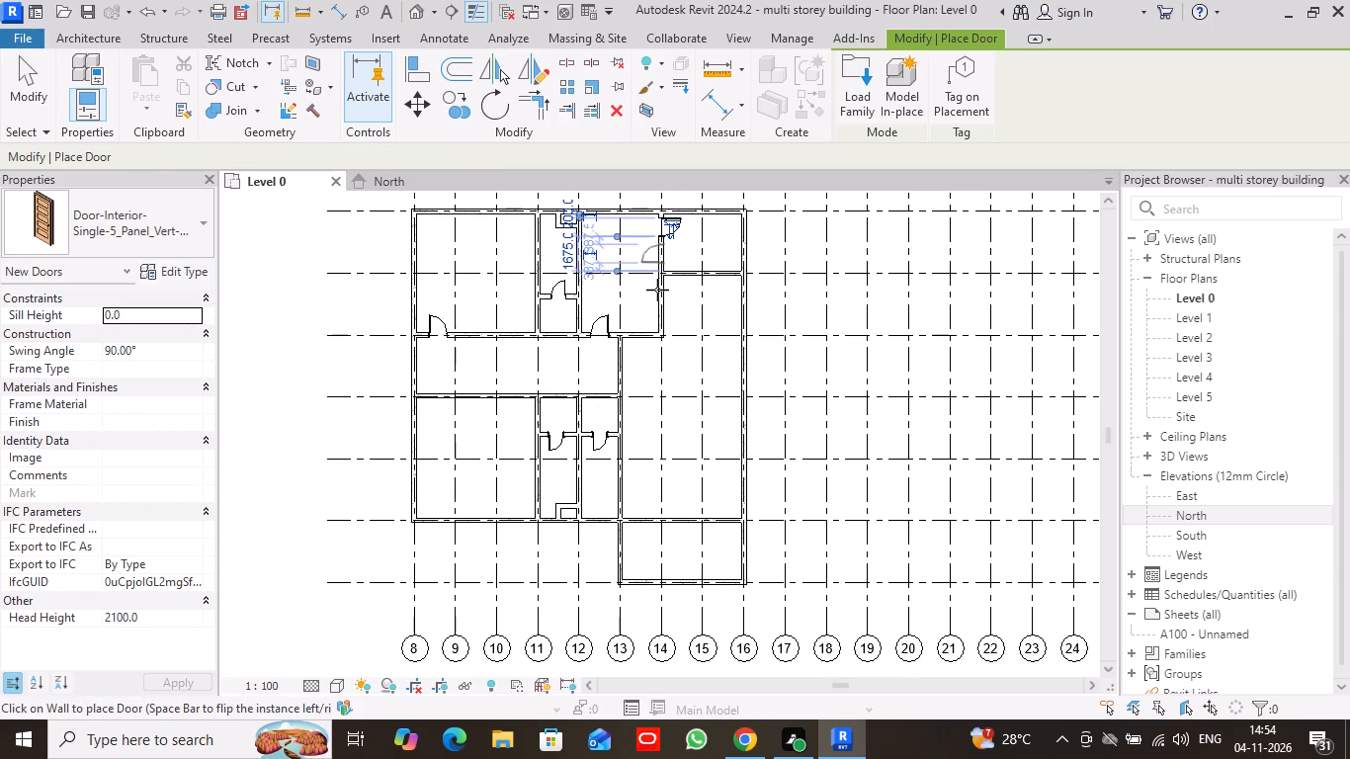
pyautogui.press('space')
pyautogui.click(437, 405)
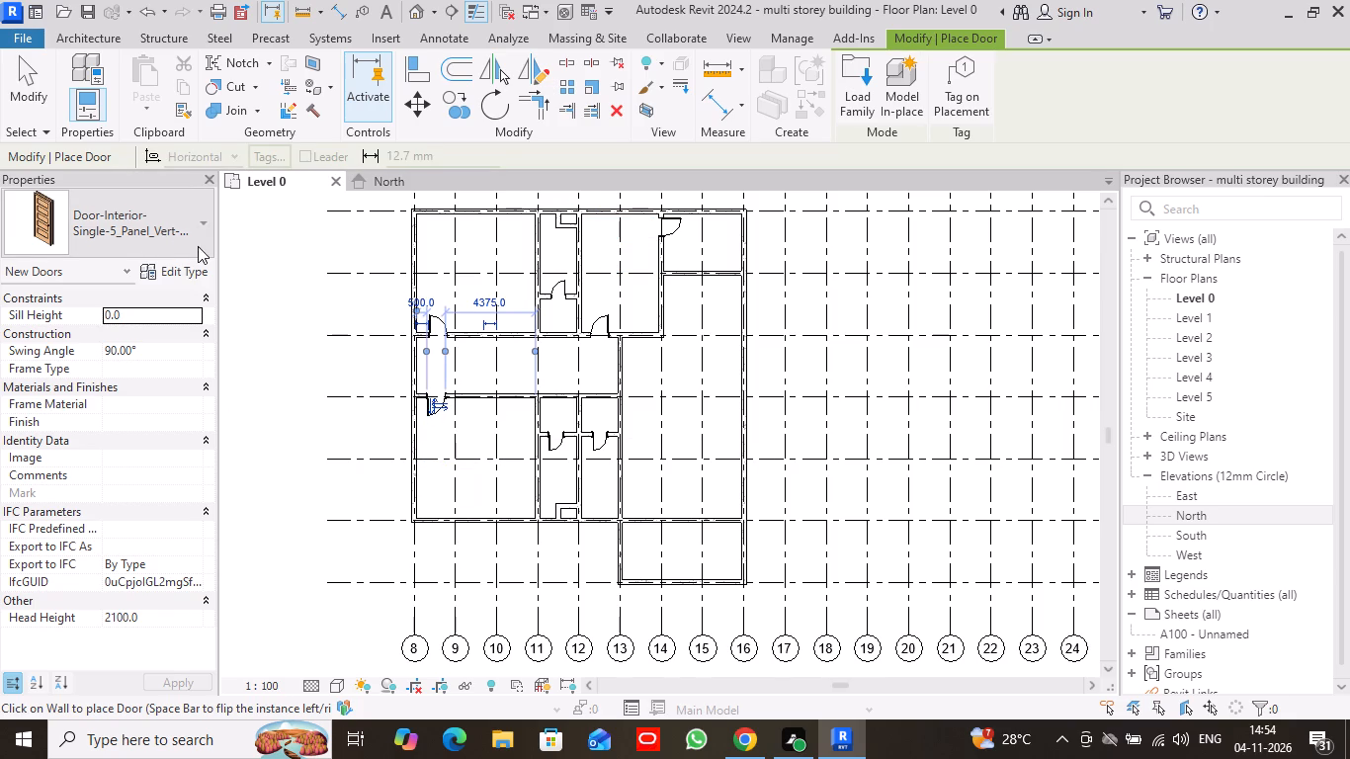
# Place a Doors_ExtDbl_Flush 1810x2110mm door between the large east room and the southern room, 500 mm from the grid 13 wall.
pyautogui.click(211, 215)
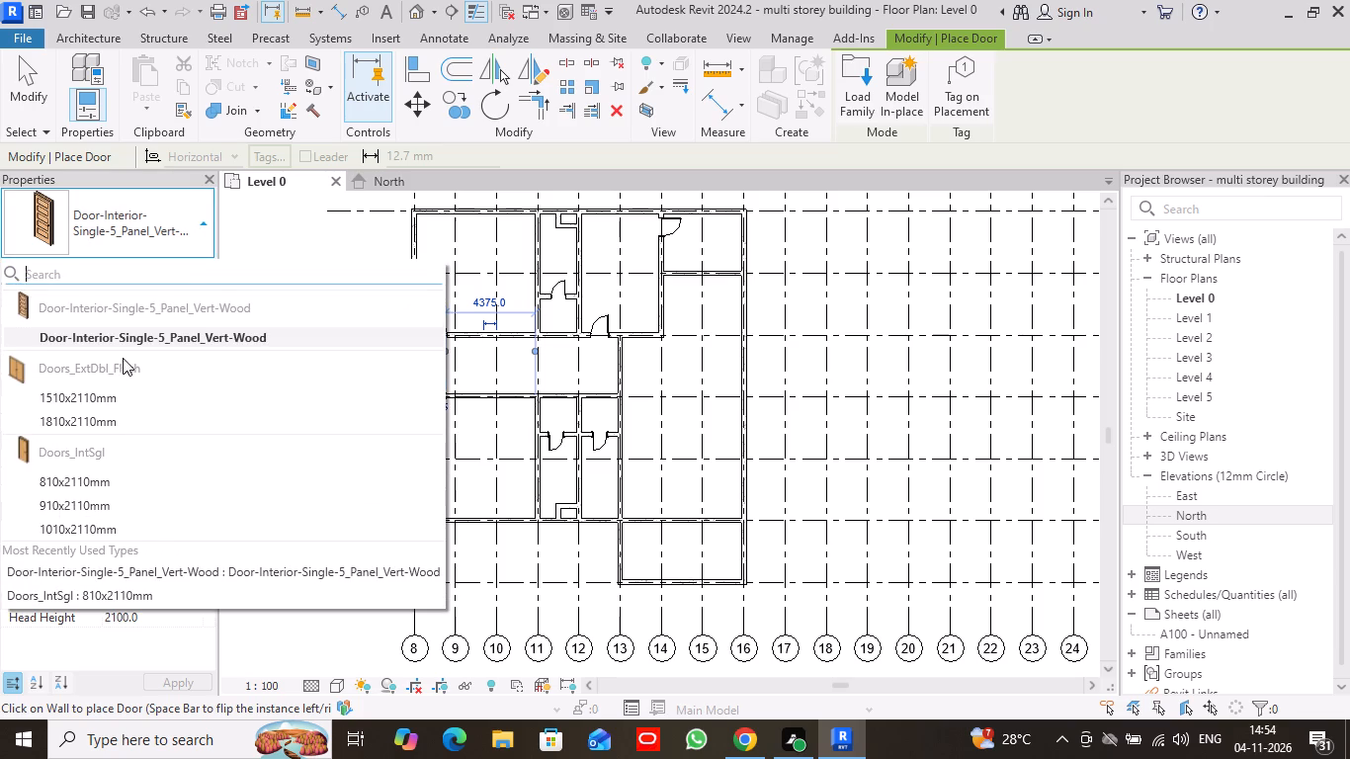
pyautogui.click(102, 417)
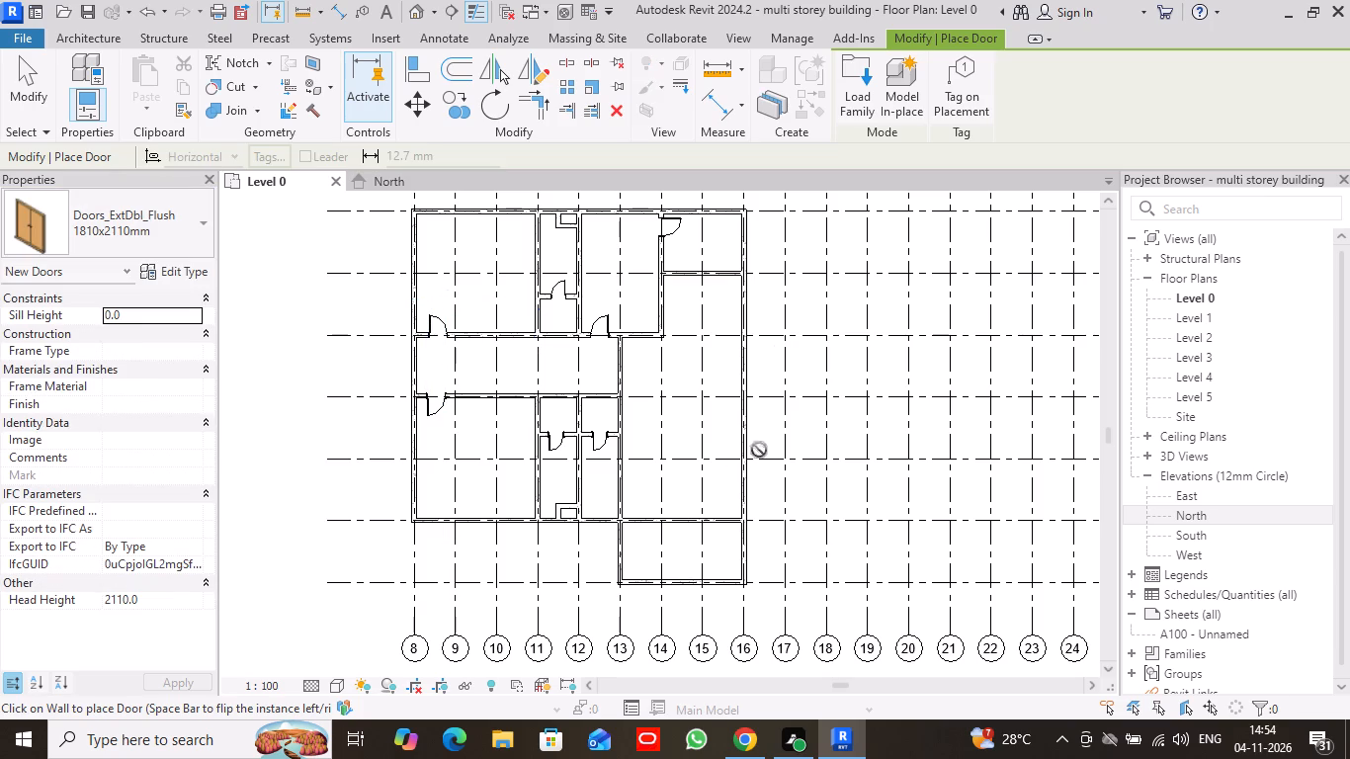
pyautogui.click(652, 513)
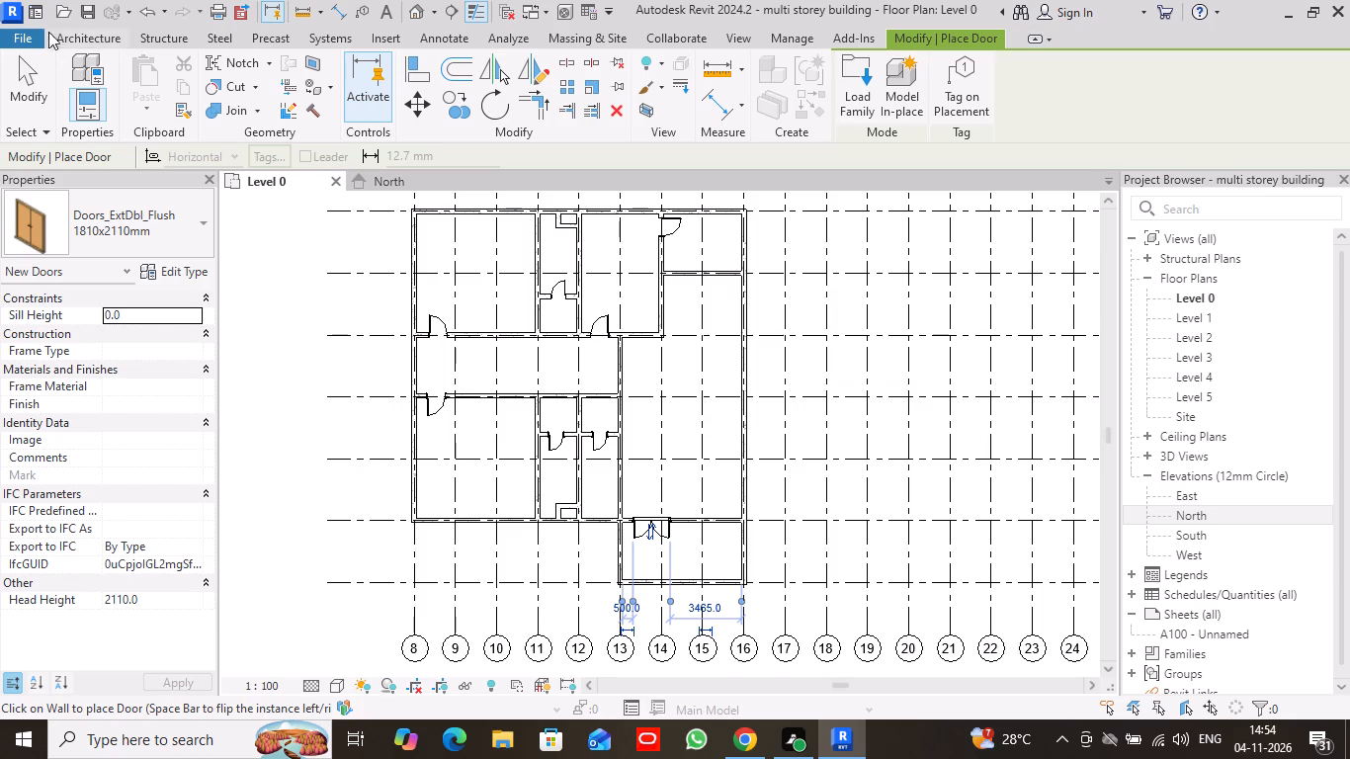
# Place a Door-Interior-Single-5_Panel_Vert-Wood door in the grid 13 wall at the corridor's east end, 200 mm from the north corner, and finish door placement.
pyautogui.click(191, 223)
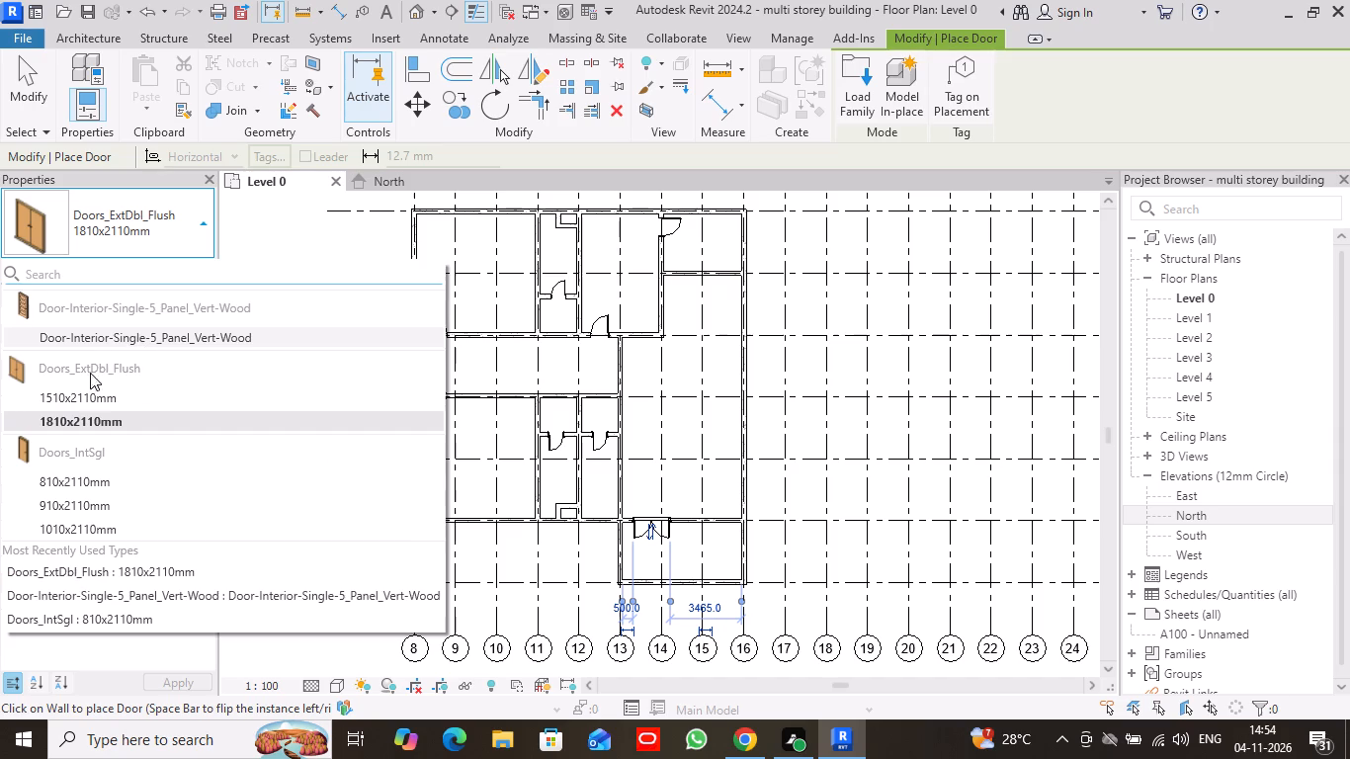
pyautogui.click(123, 336)
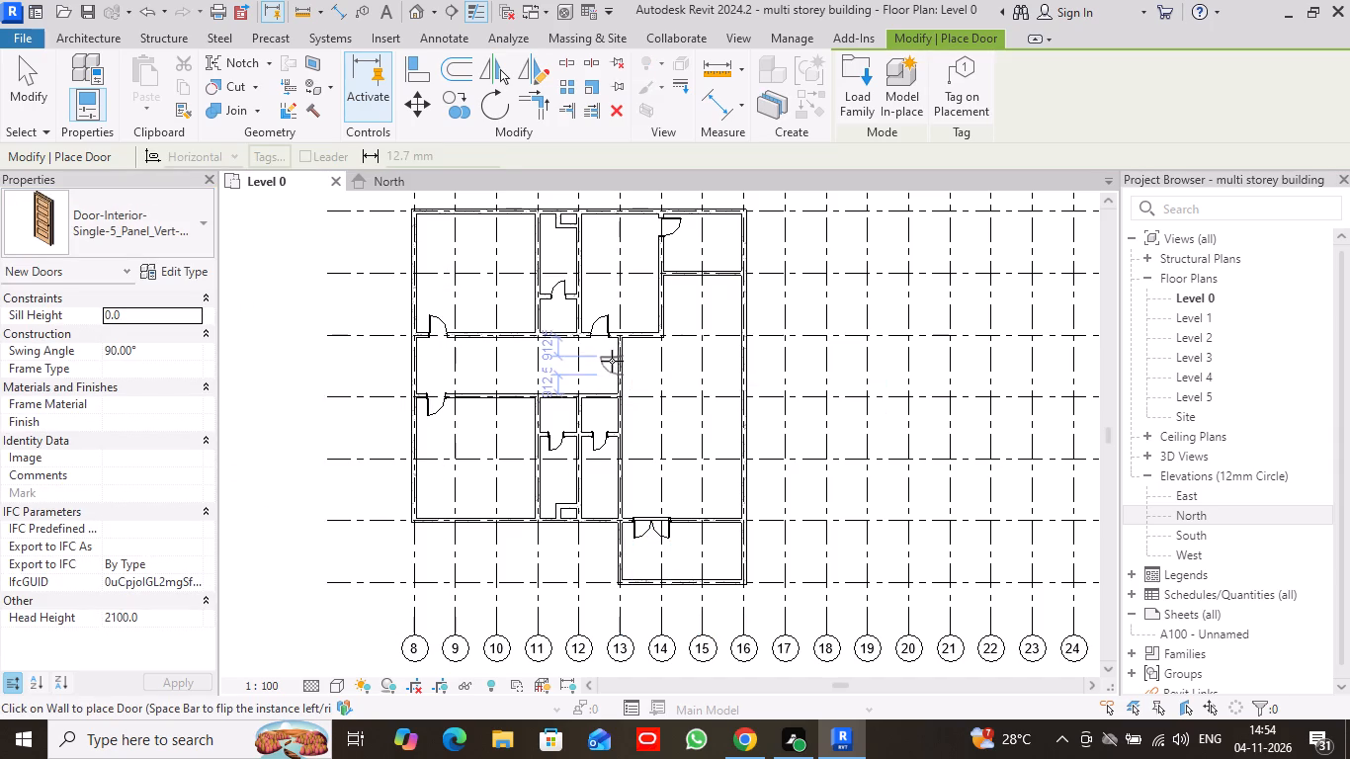
pyautogui.press('space')
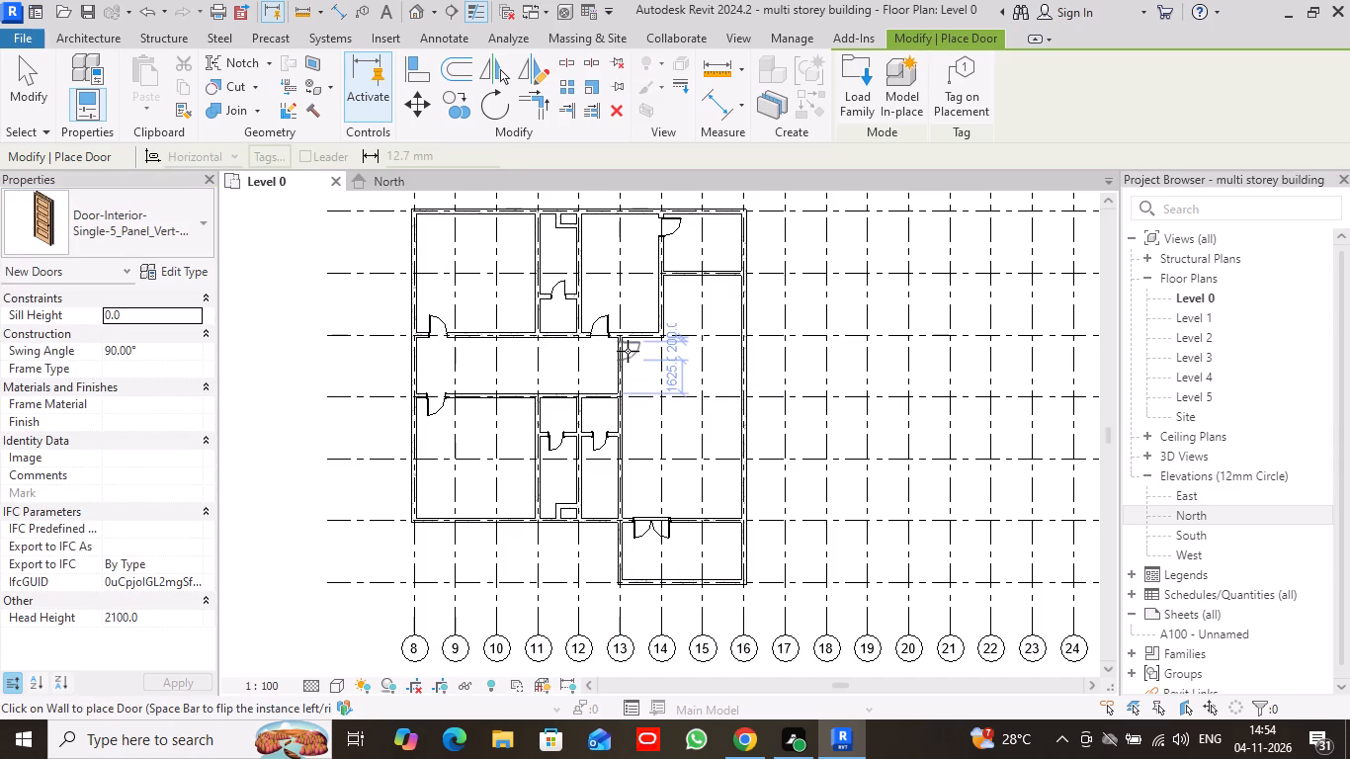
pyautogui.click(628, 351)
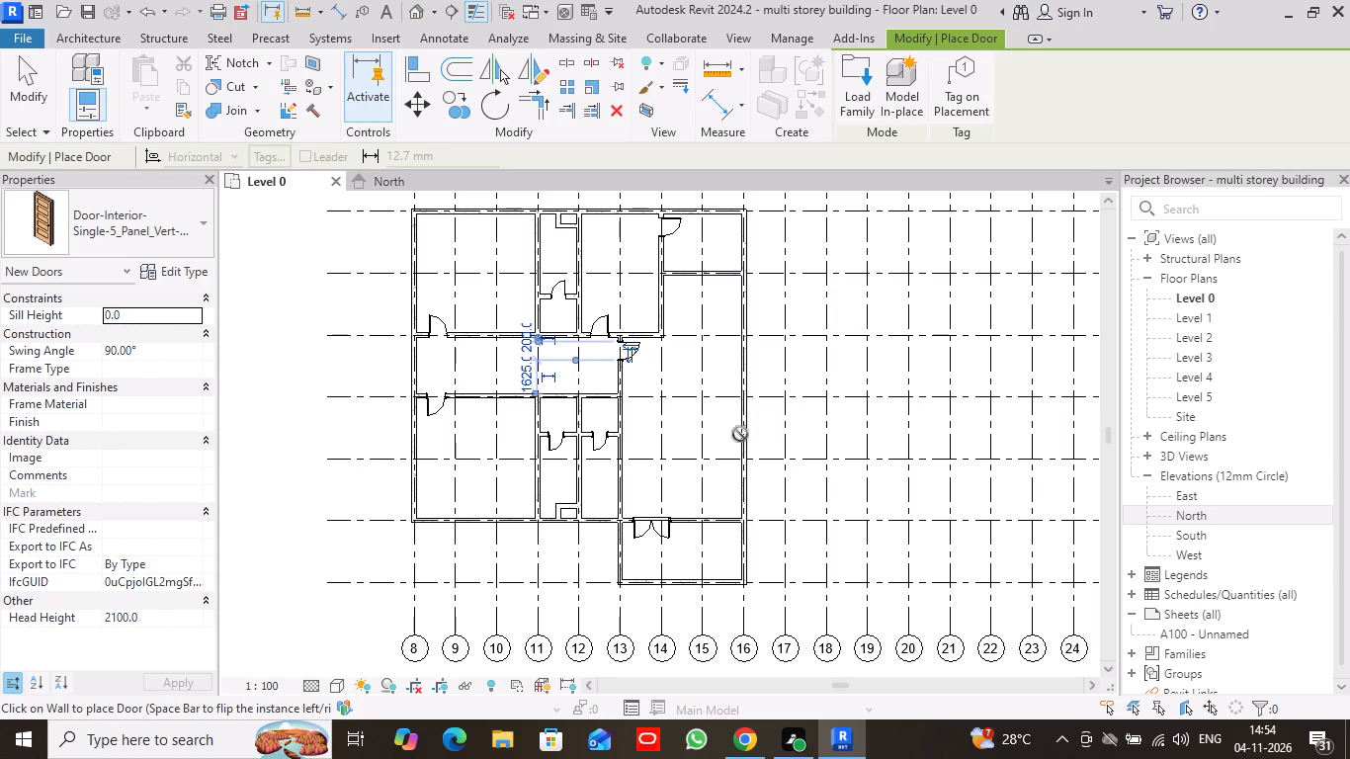
pyautogui.click(27, 90)
pyautogui.scroll(-2, 664, 487)
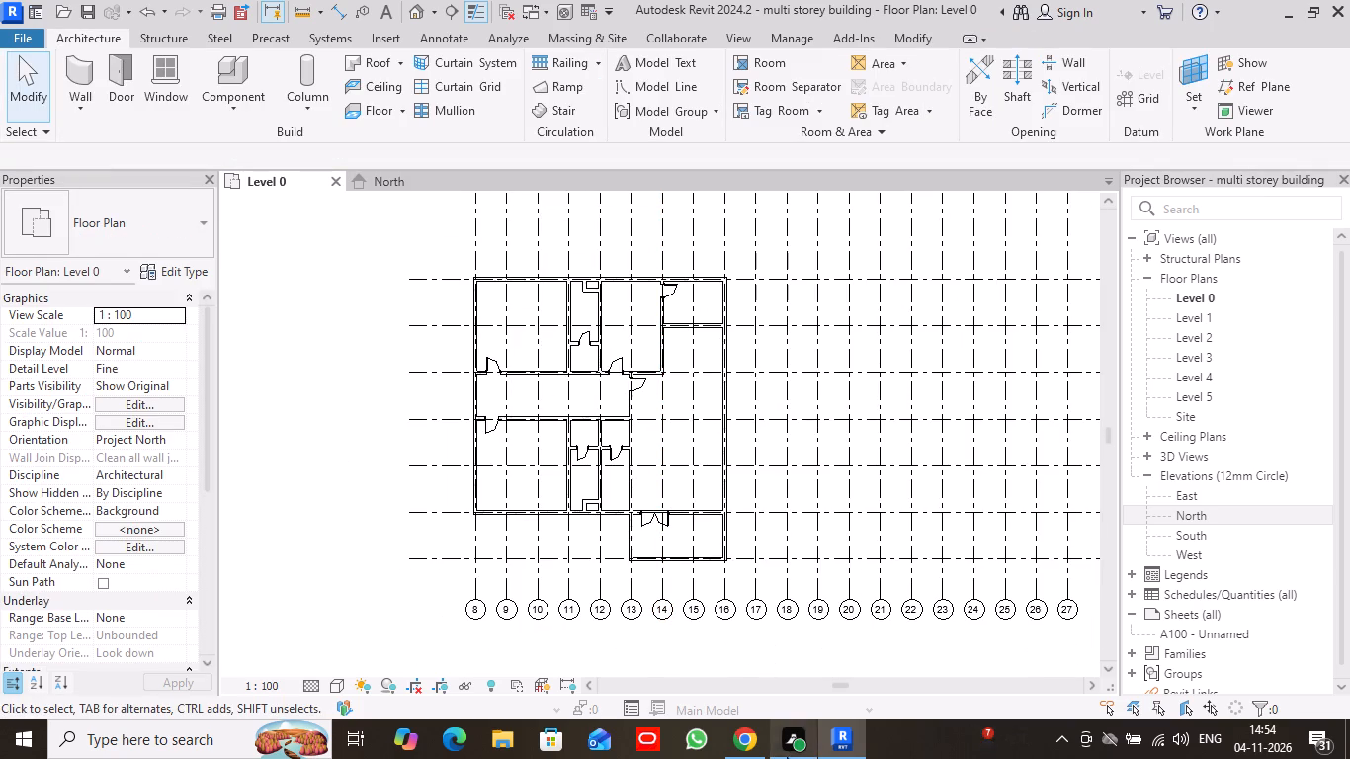
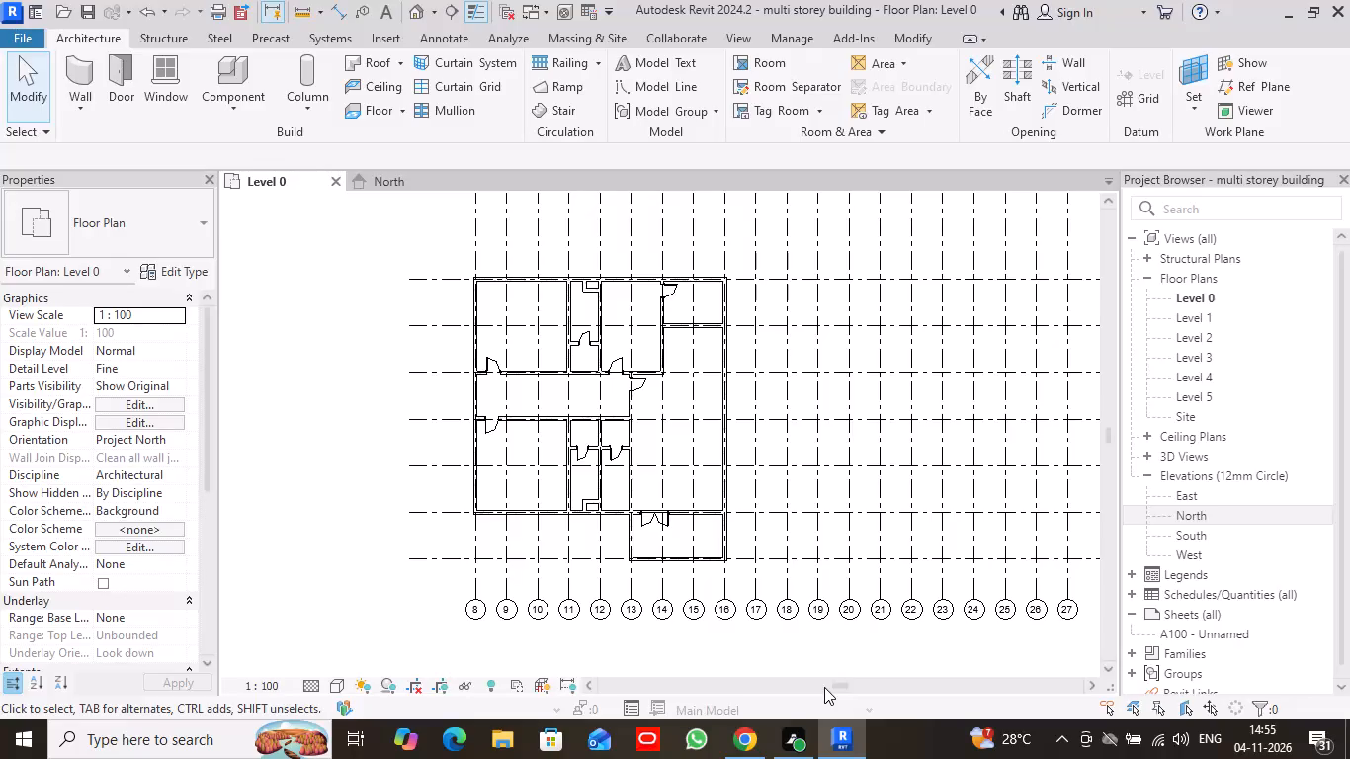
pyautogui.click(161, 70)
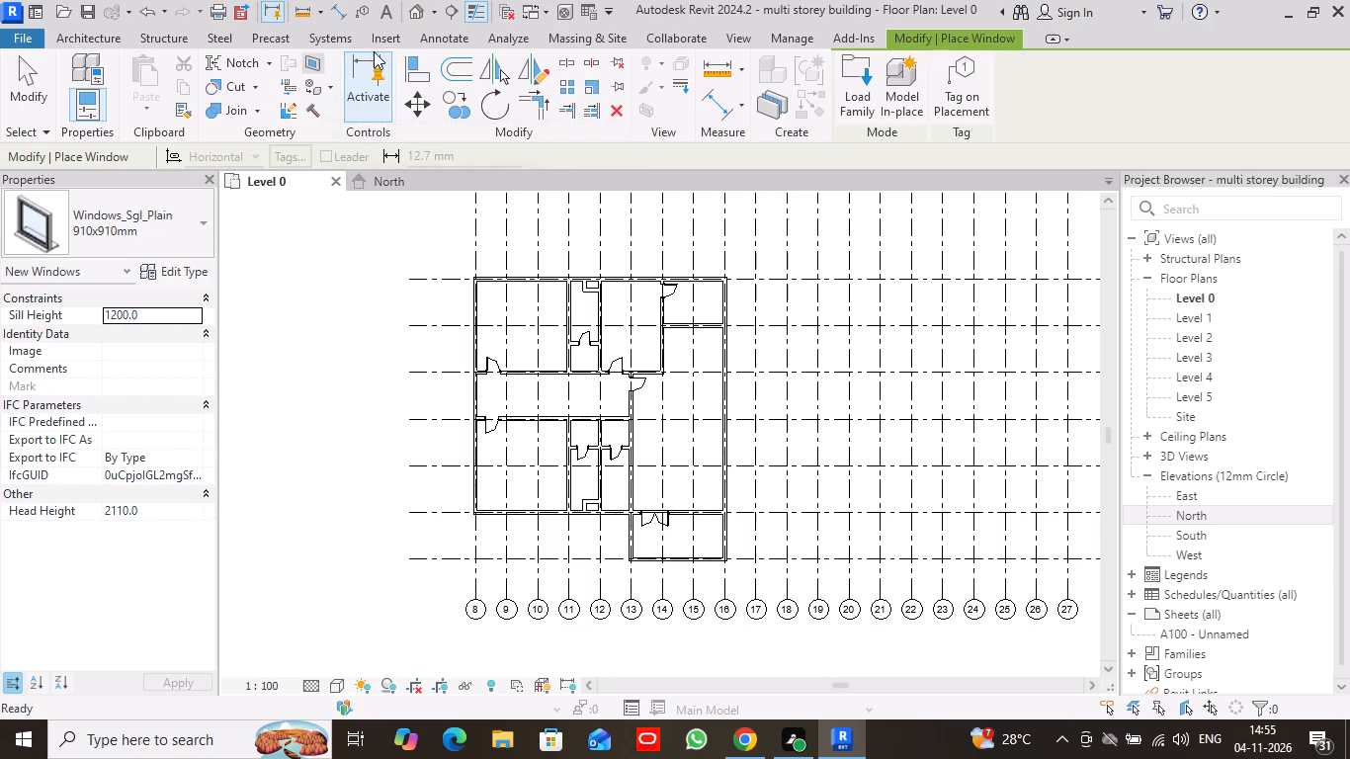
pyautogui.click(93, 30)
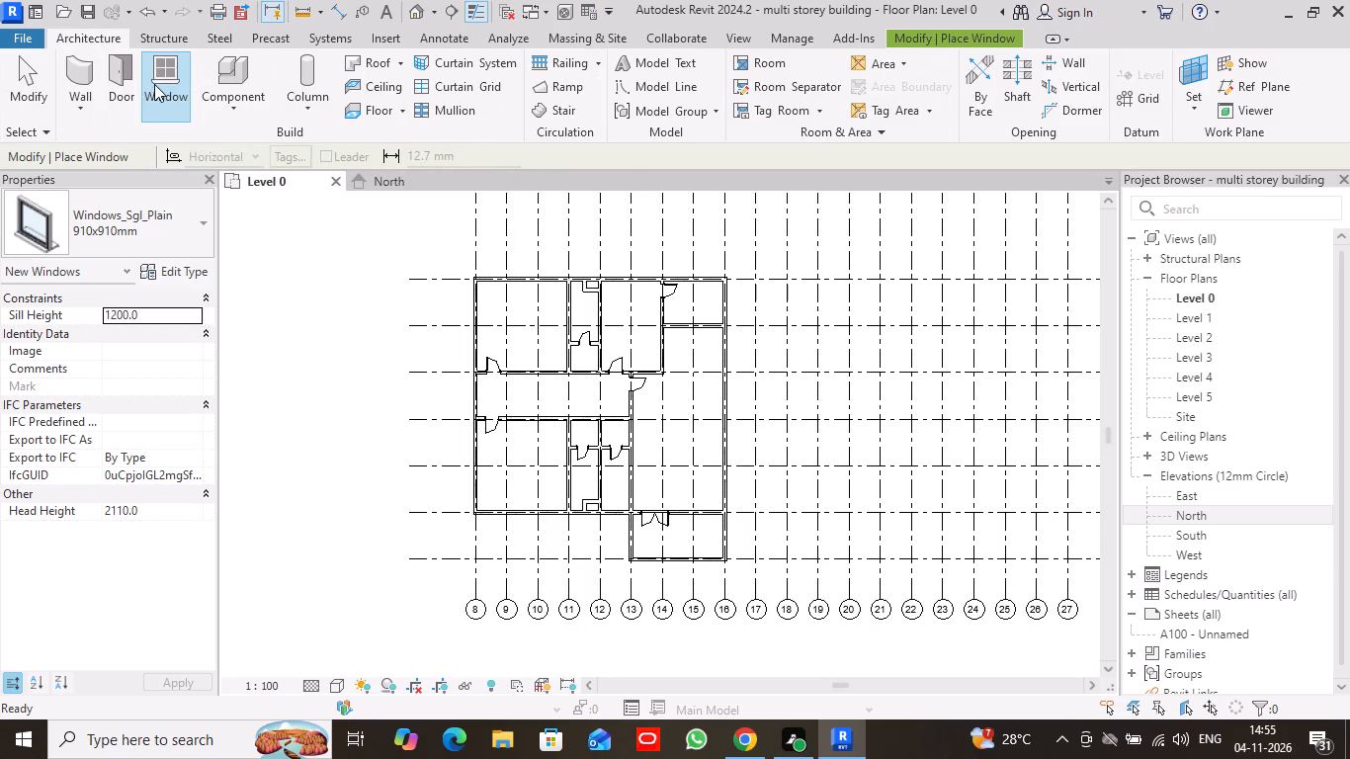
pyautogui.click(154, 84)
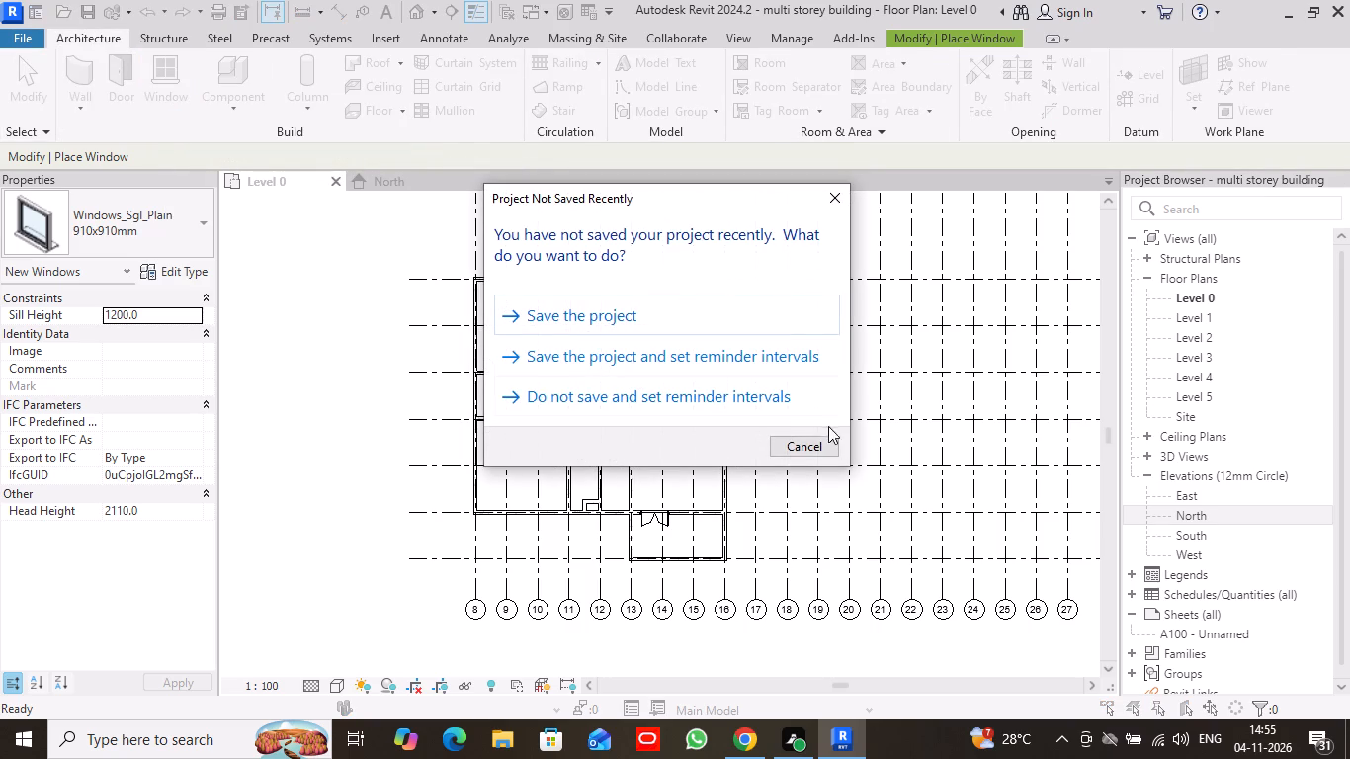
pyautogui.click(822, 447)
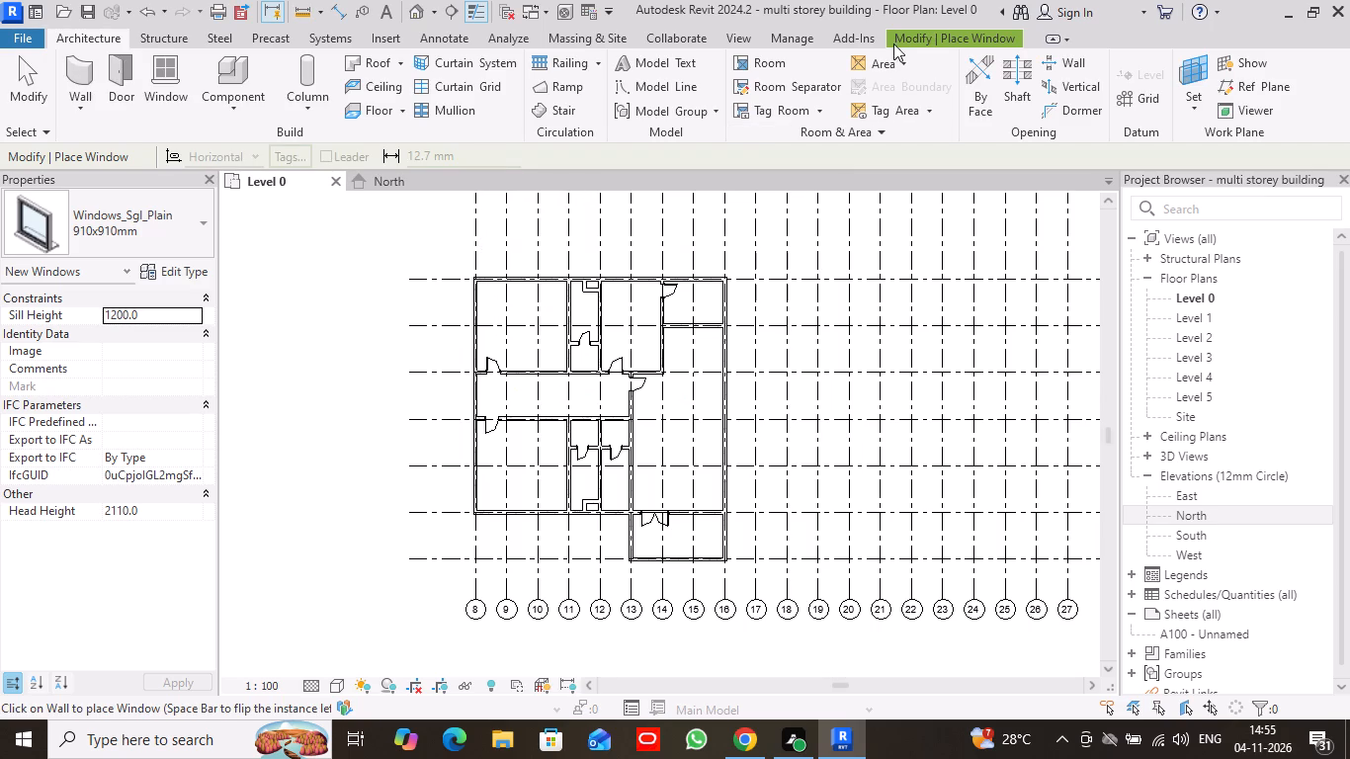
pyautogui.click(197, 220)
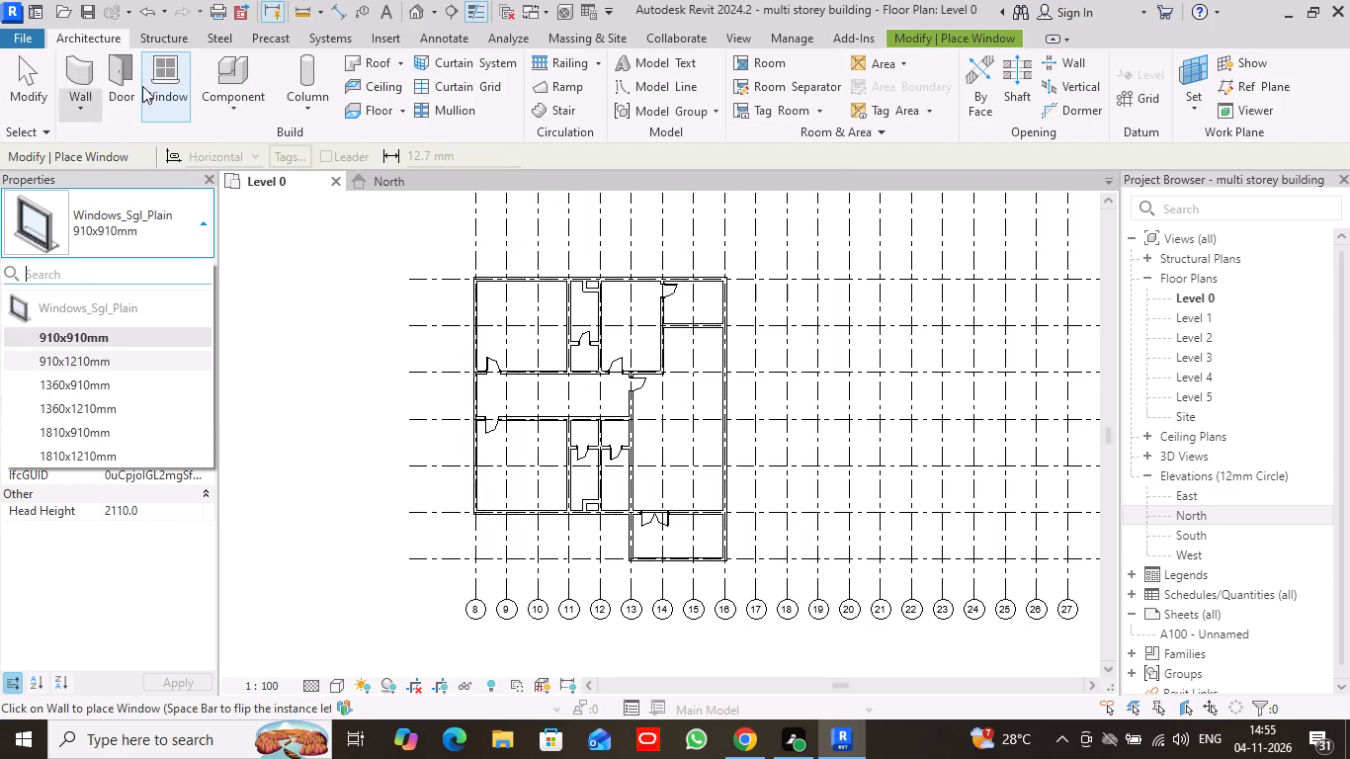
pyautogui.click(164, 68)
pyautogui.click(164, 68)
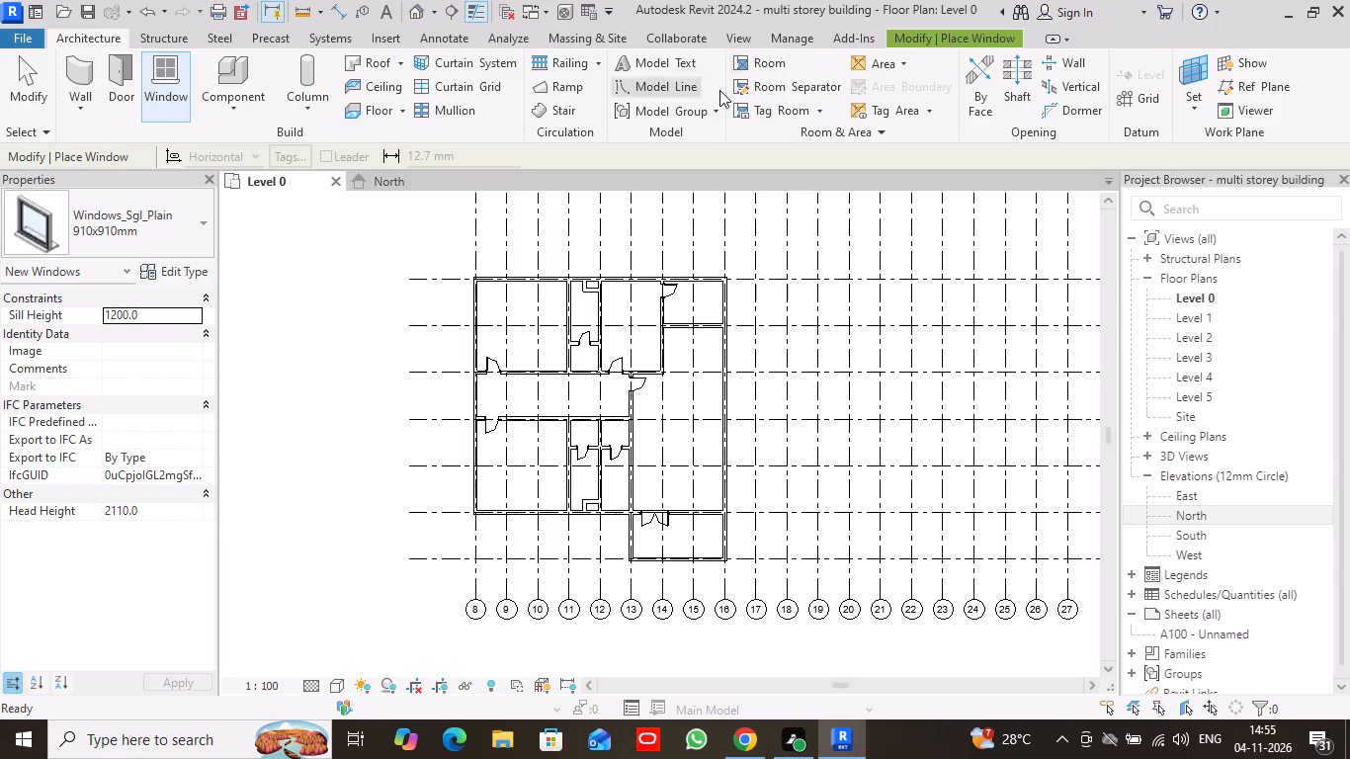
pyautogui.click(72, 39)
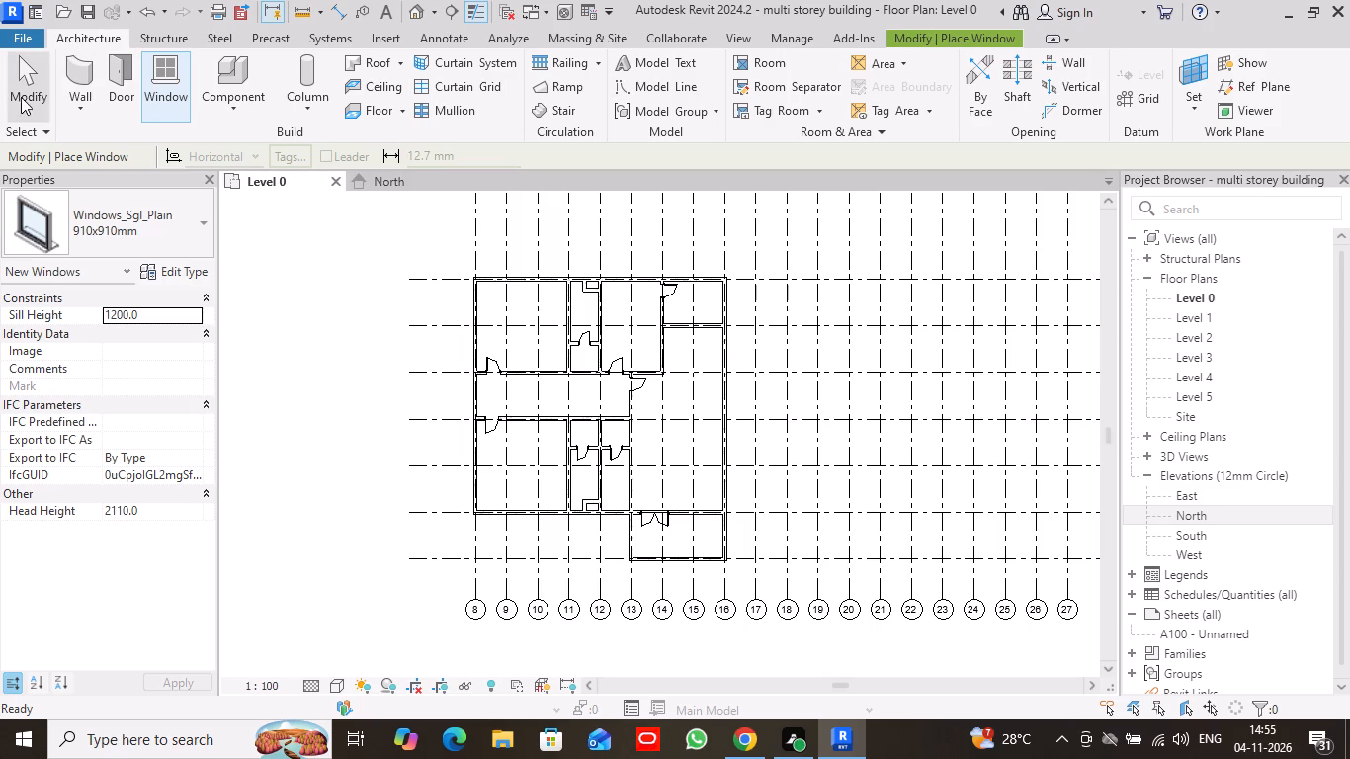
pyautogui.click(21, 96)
# Load the Window-Casement-Double family, type 34" x 36", from the US library's Windows folder for window placement.
pyautogui.click(174, 77)
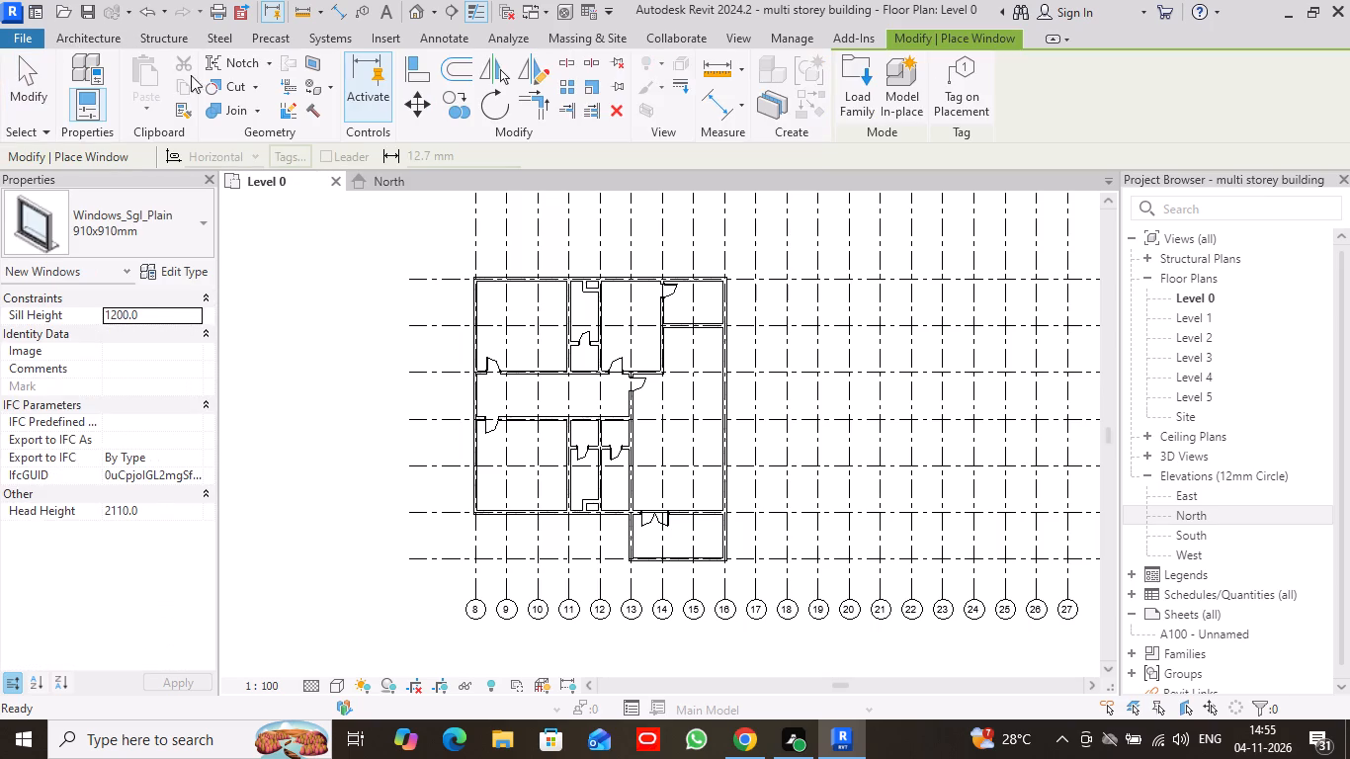
pyautogui.click(856, 81)
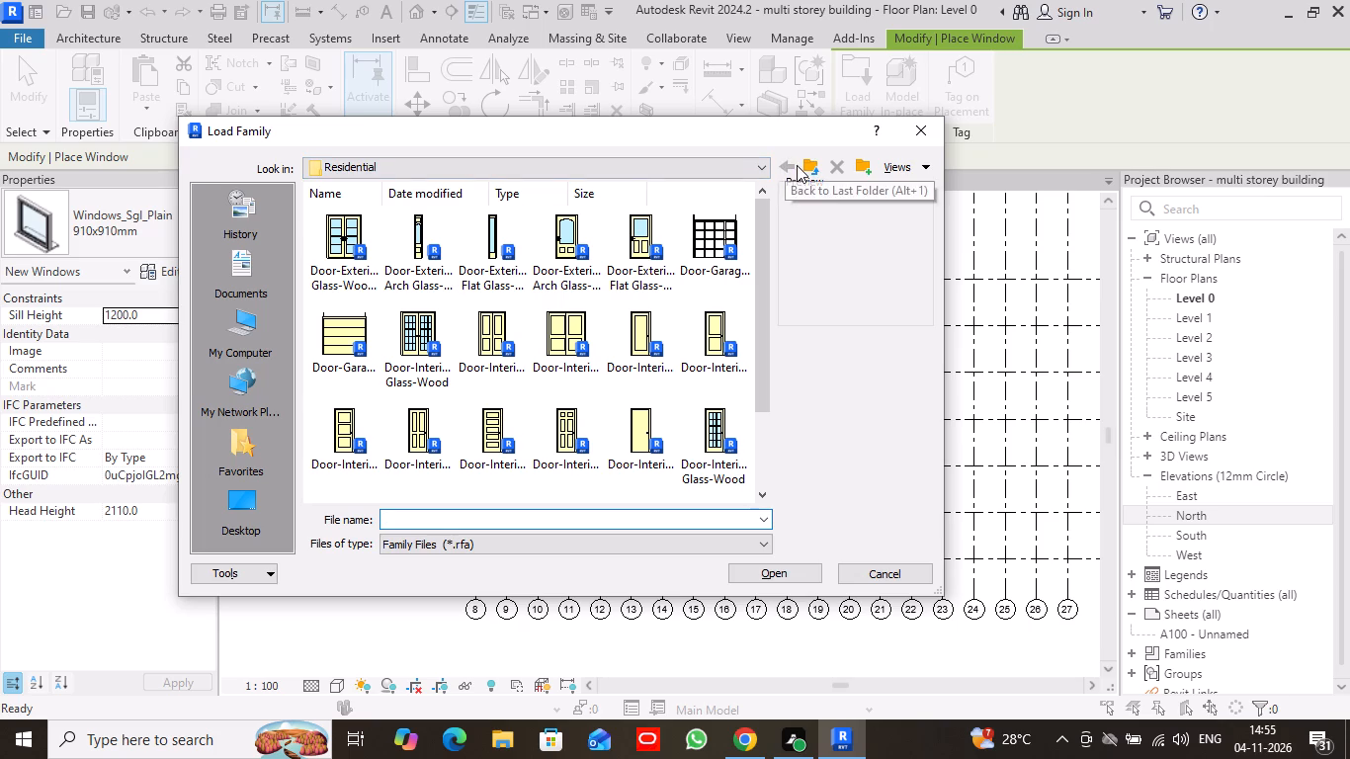
pyautogui.click(811, 165)
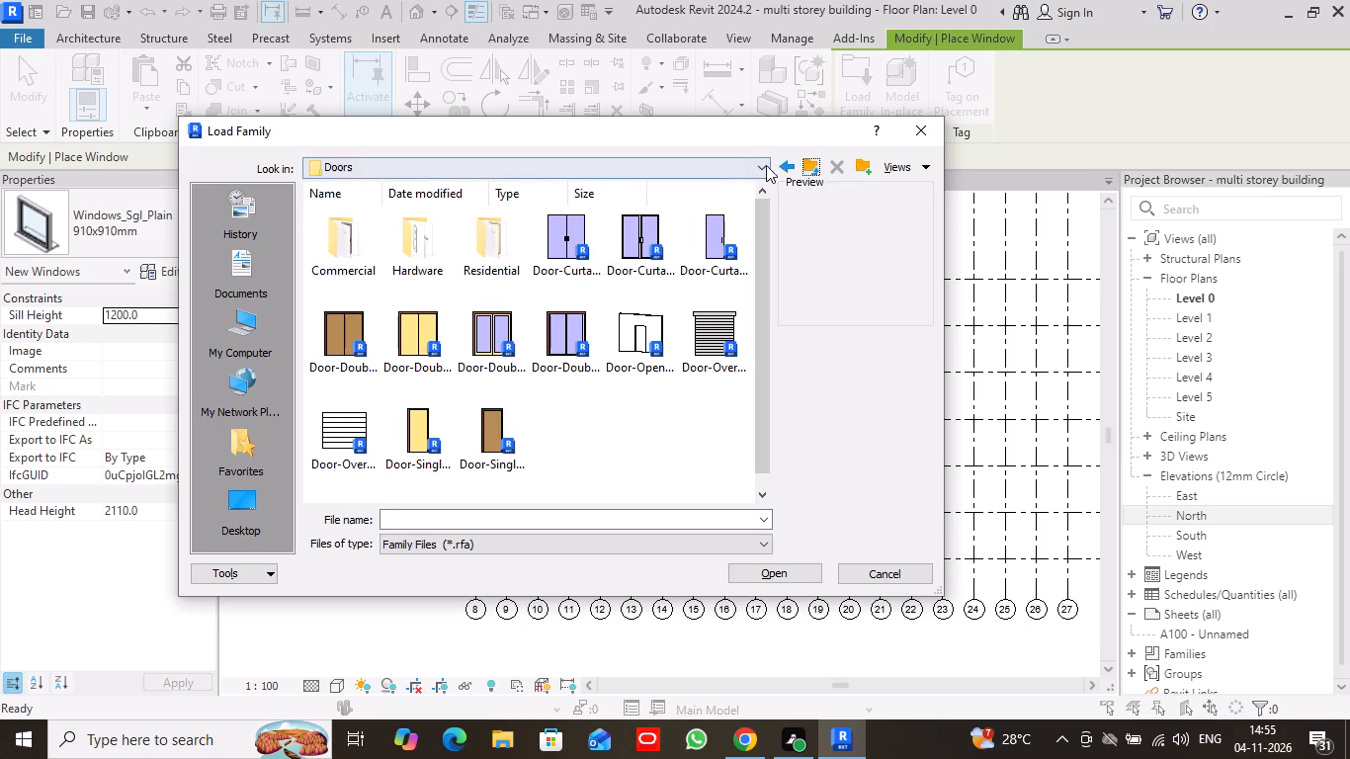
pyautogui.click(806, 163)
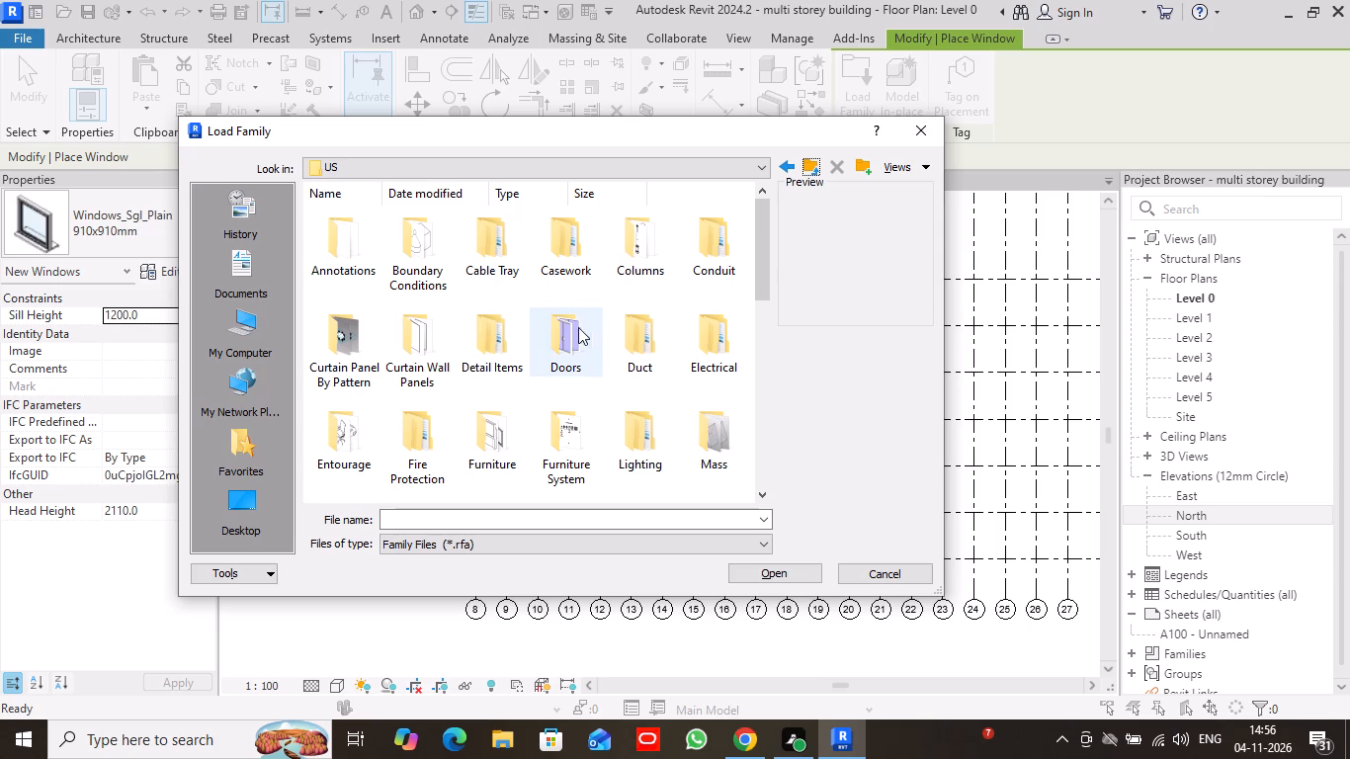
pyautogui.scroll(-1, 589, 327)
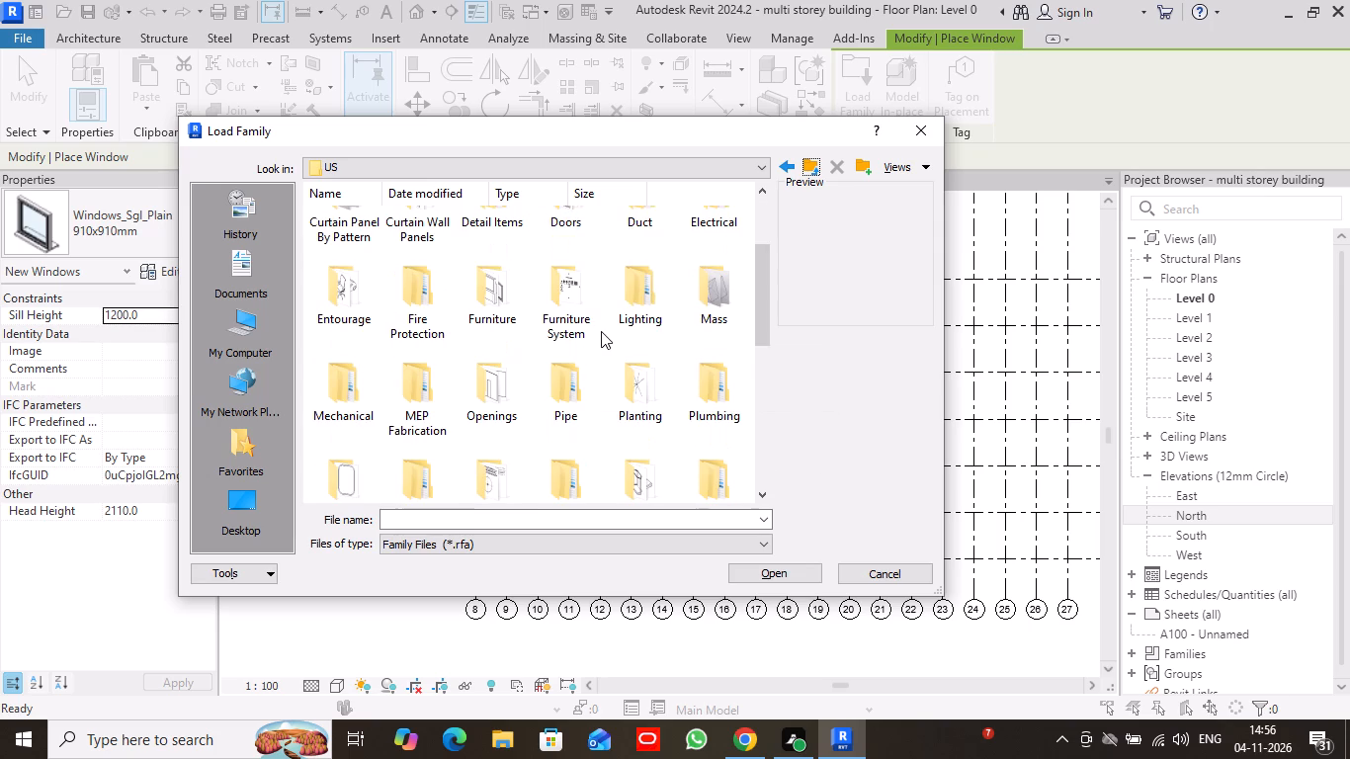
pyautogui.scroll(3, 601, 331)
pyautogui.doubleClick(572, 360)
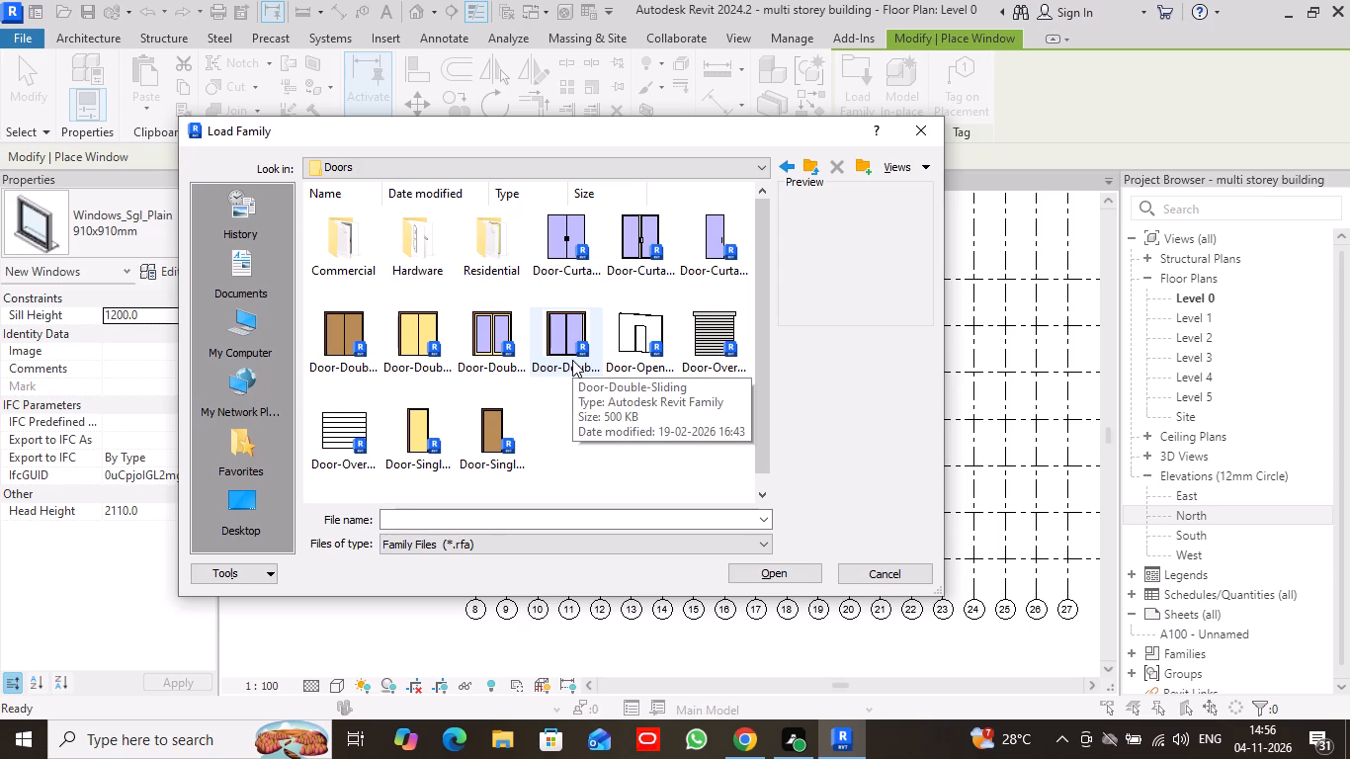
pyautogui.click(806, 166)
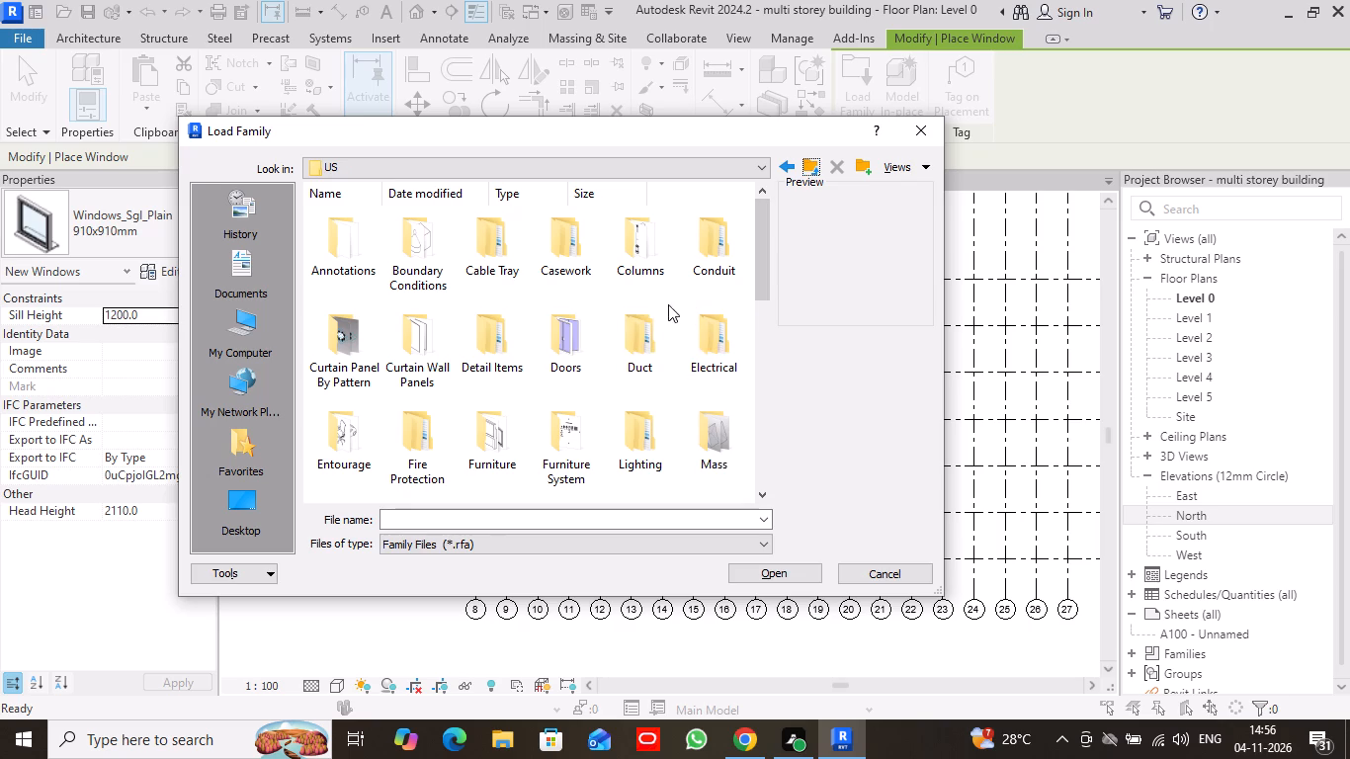
pyautogui.scroll(4, 562, 332)
pyautogui.scroll(-2, 562, 332)
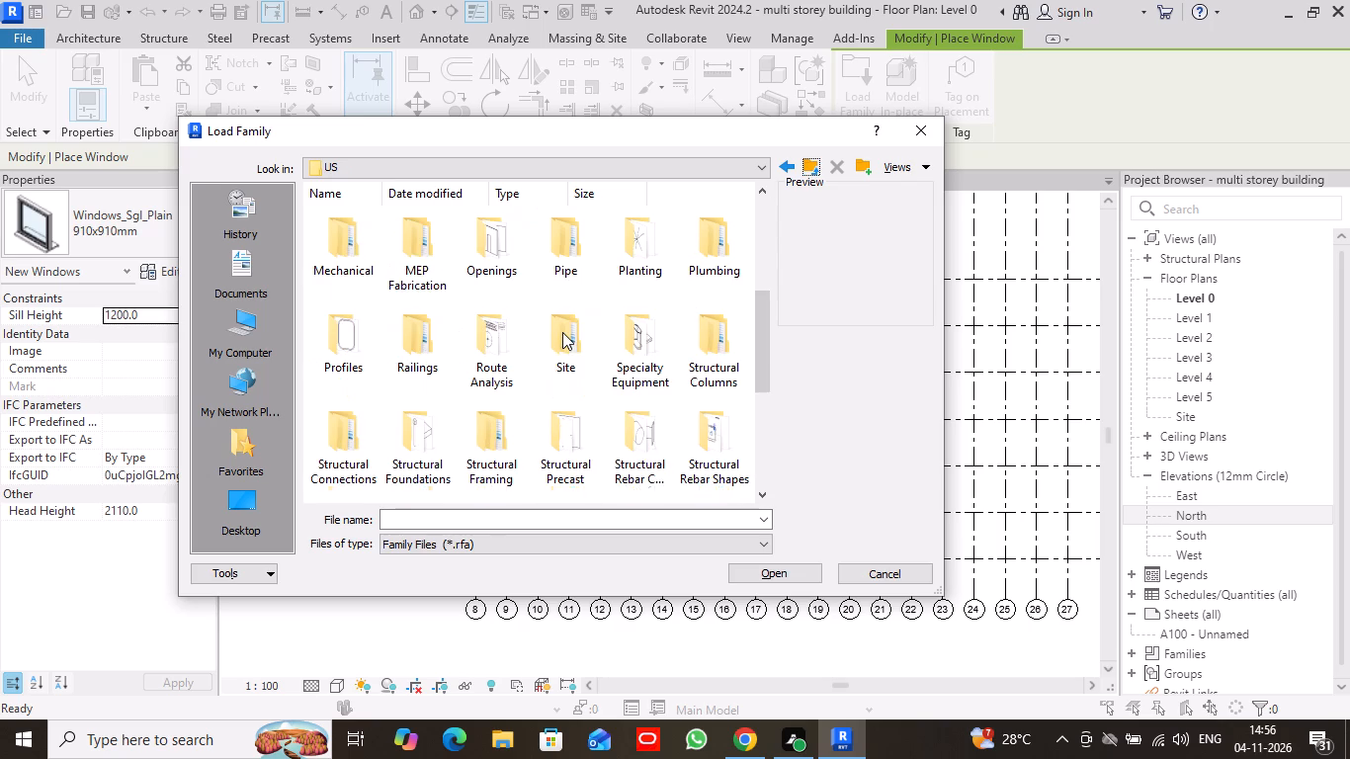
pyautogui.scroll(-2, 562, 332)
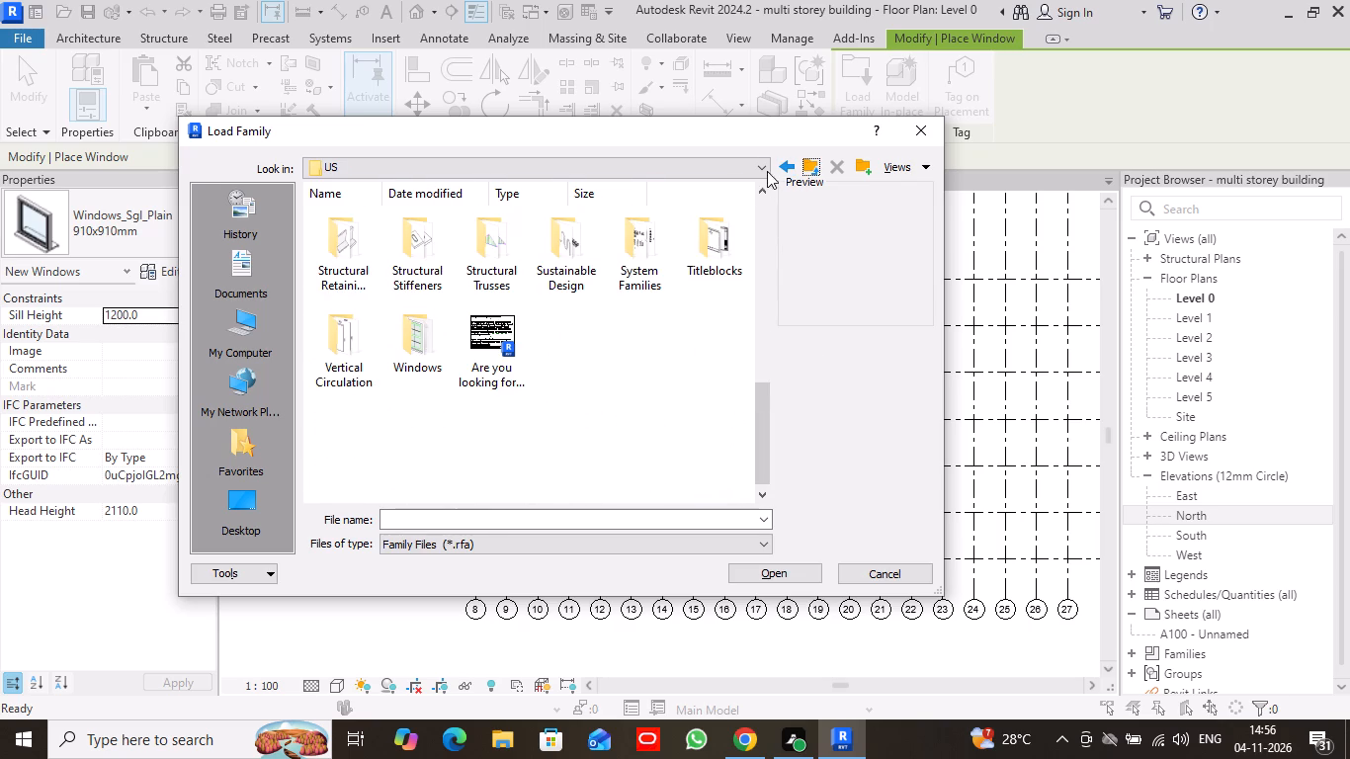
pyautogui.click(431, 337)
pyautogui.click(781, 566)
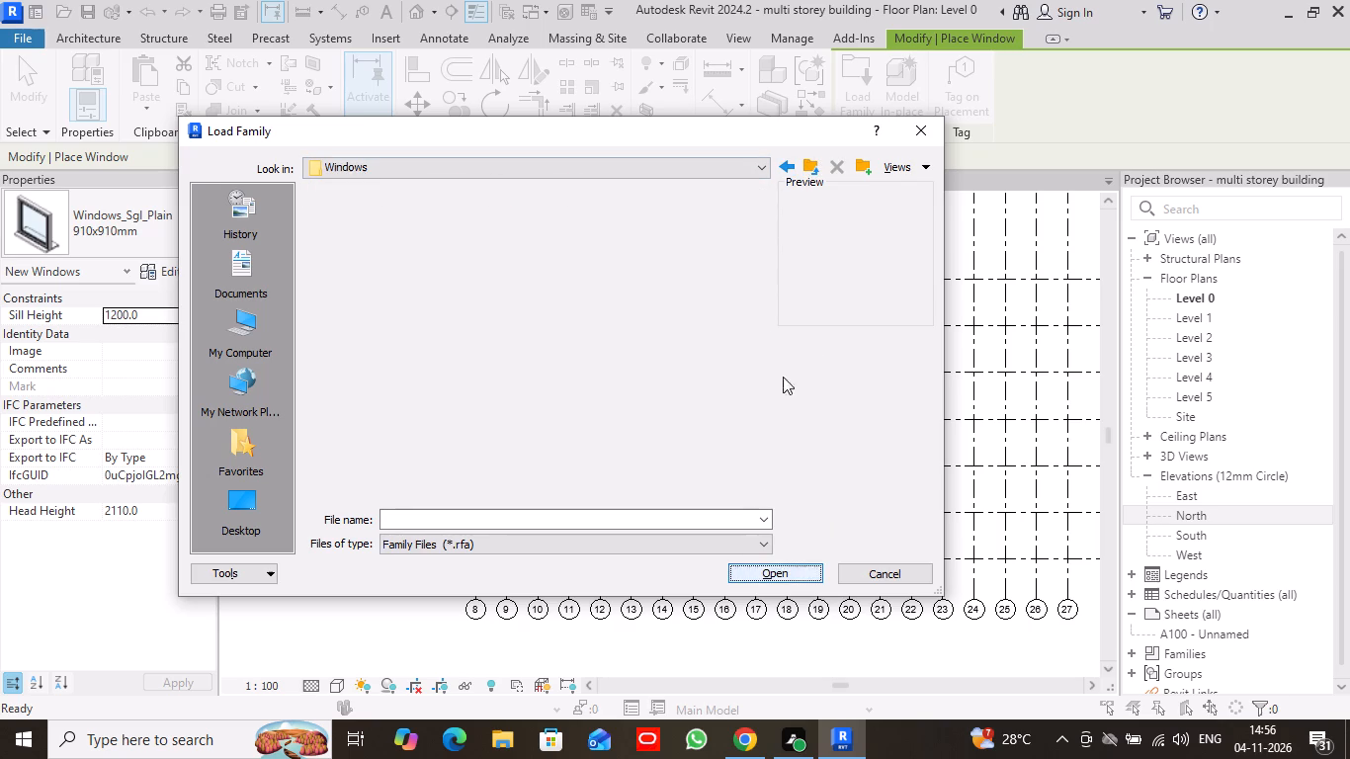
pyautogui.scroll(-1, 623, 366)
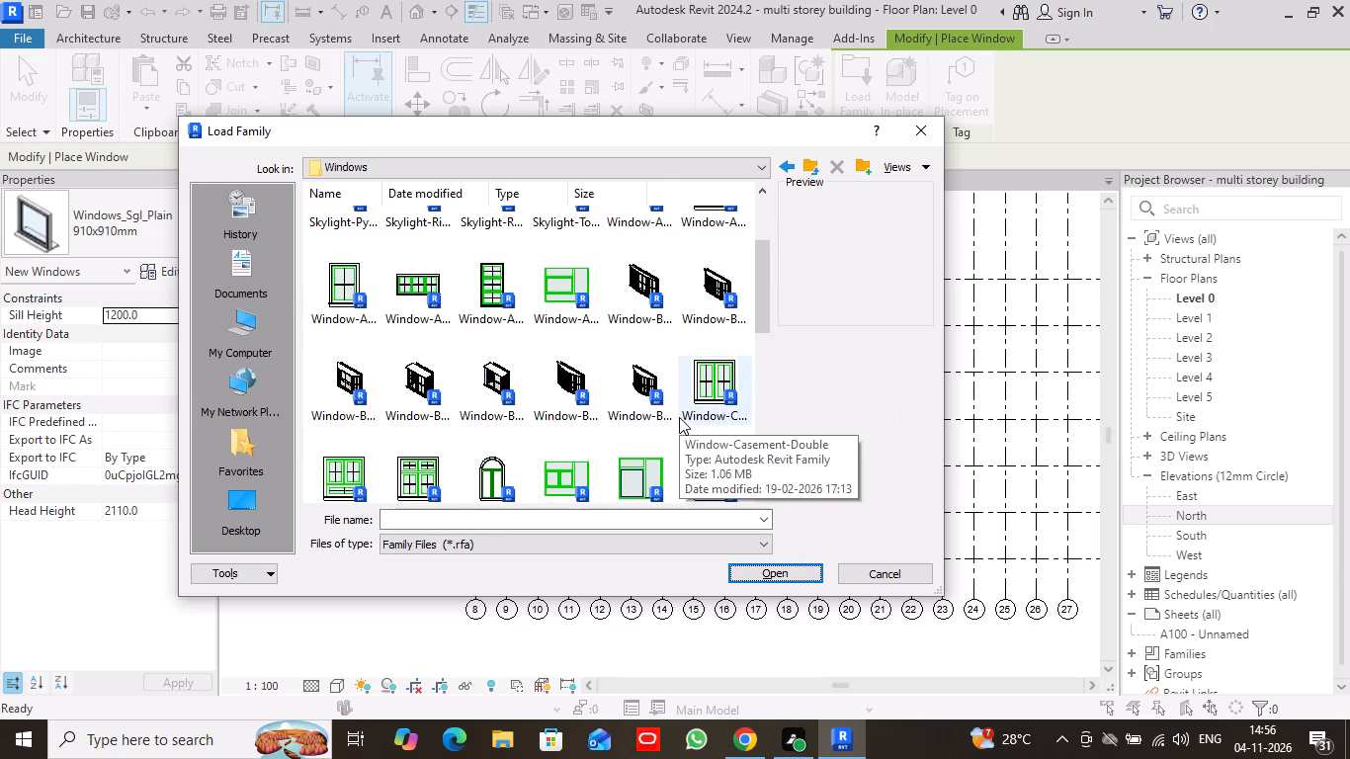
pyautogui.scroll(-1, 535, 369)
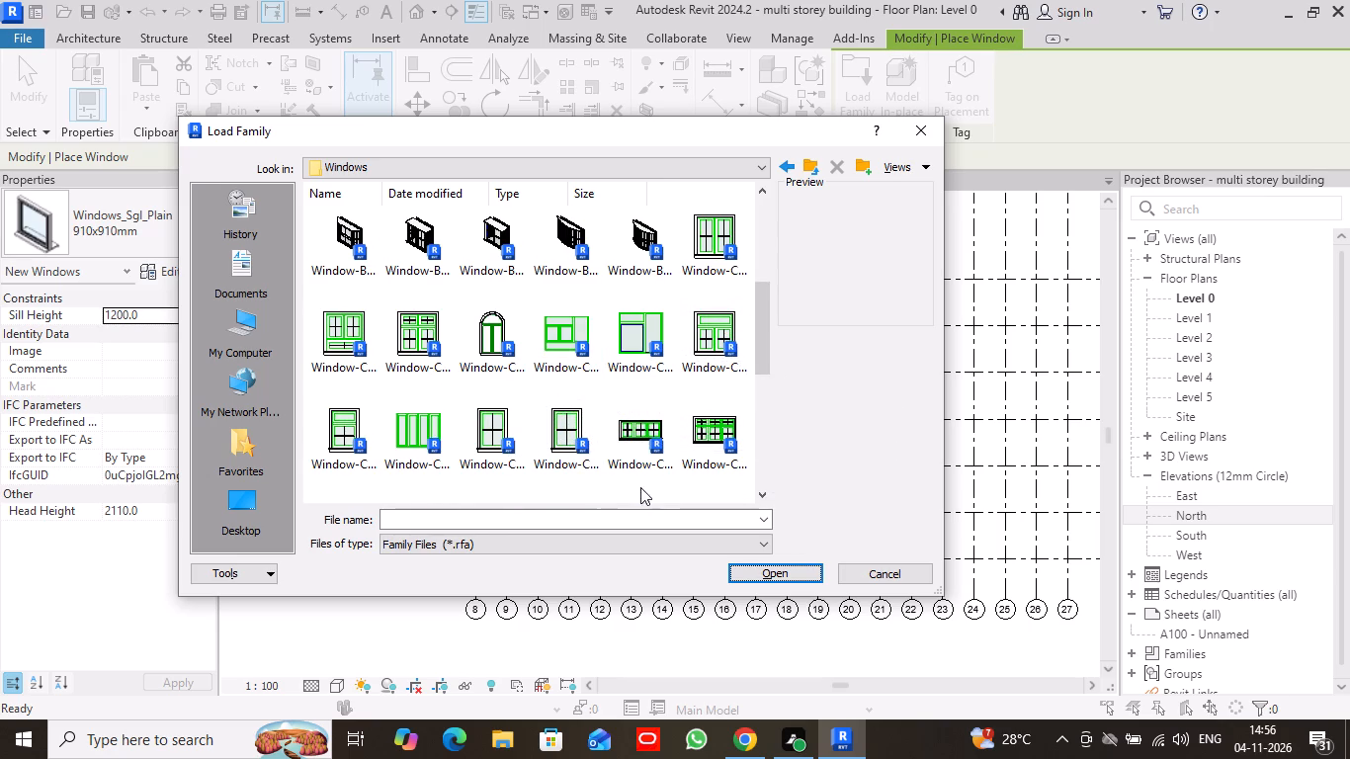
pyautogui.click(718, 238)
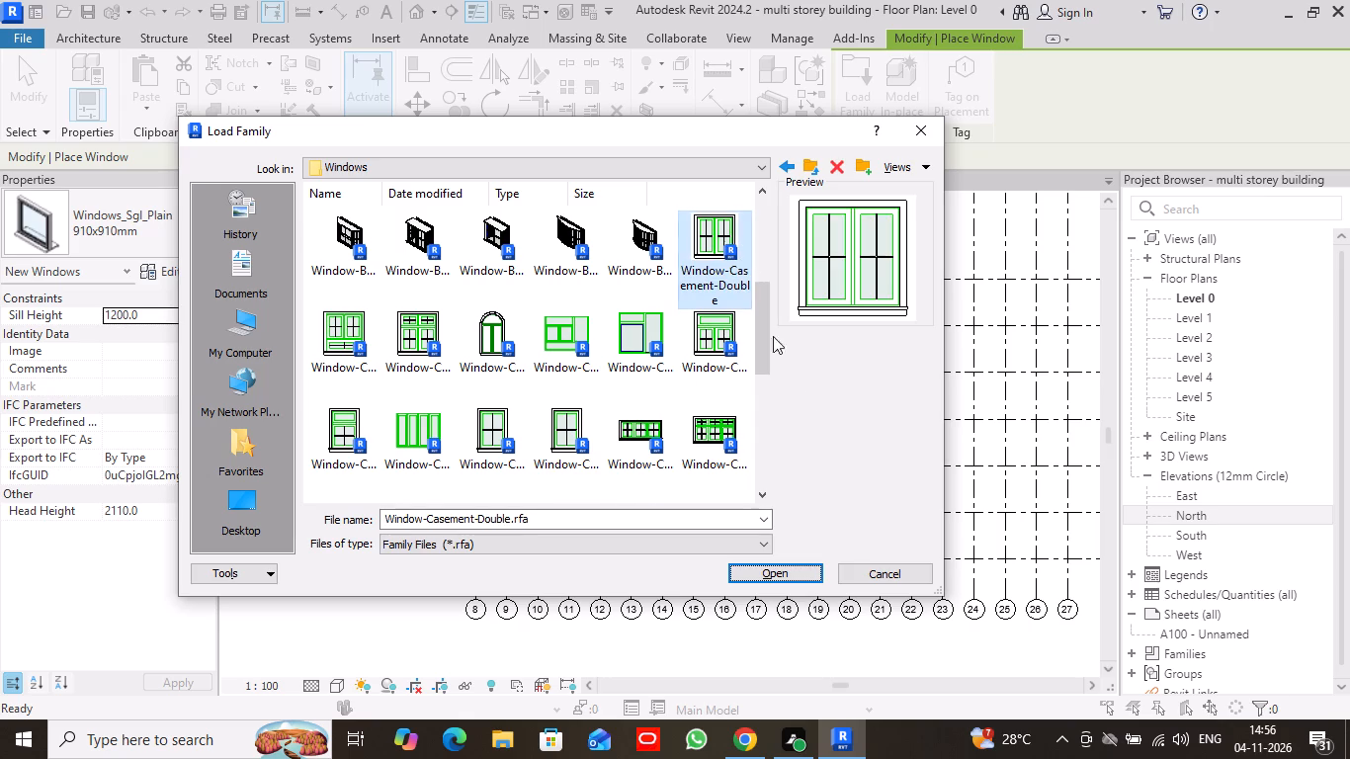
pyautogui.click(770, 574)
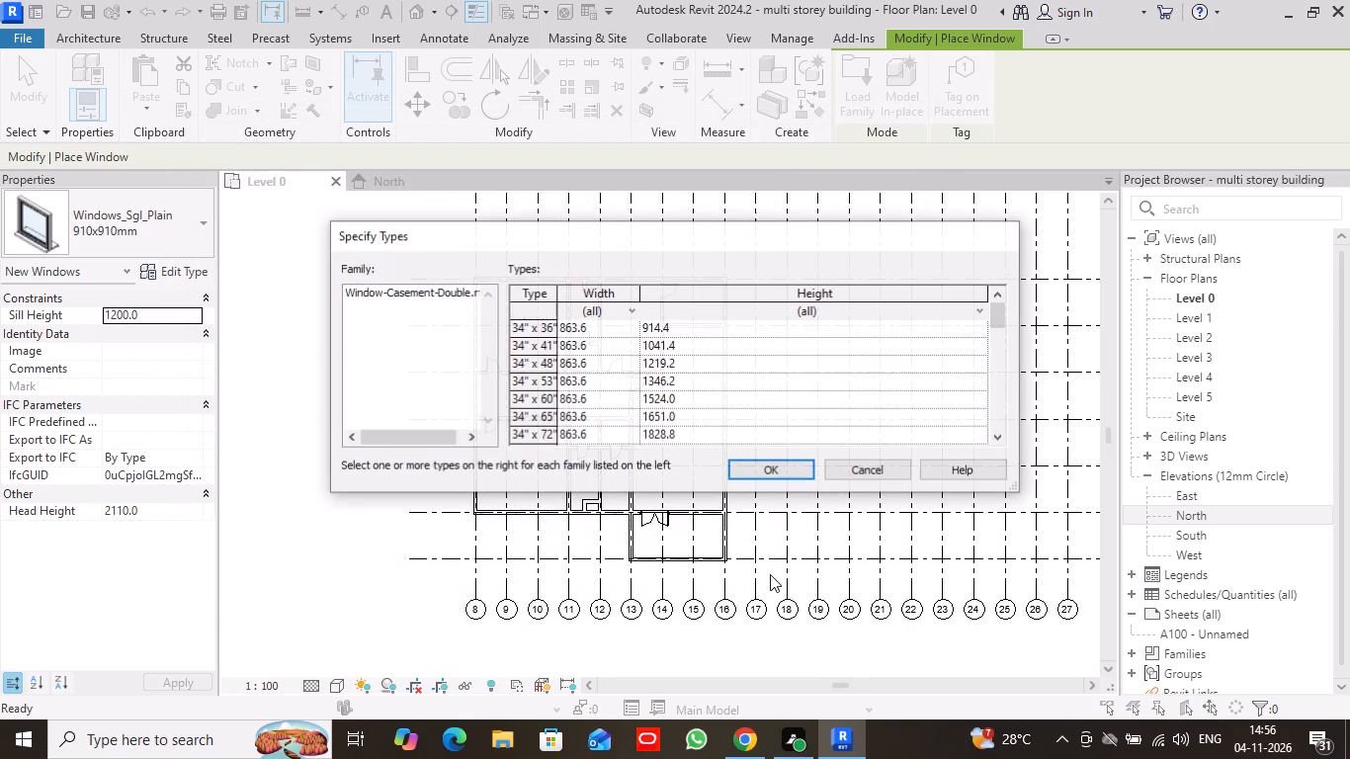
pyautogui.click(763, 464)
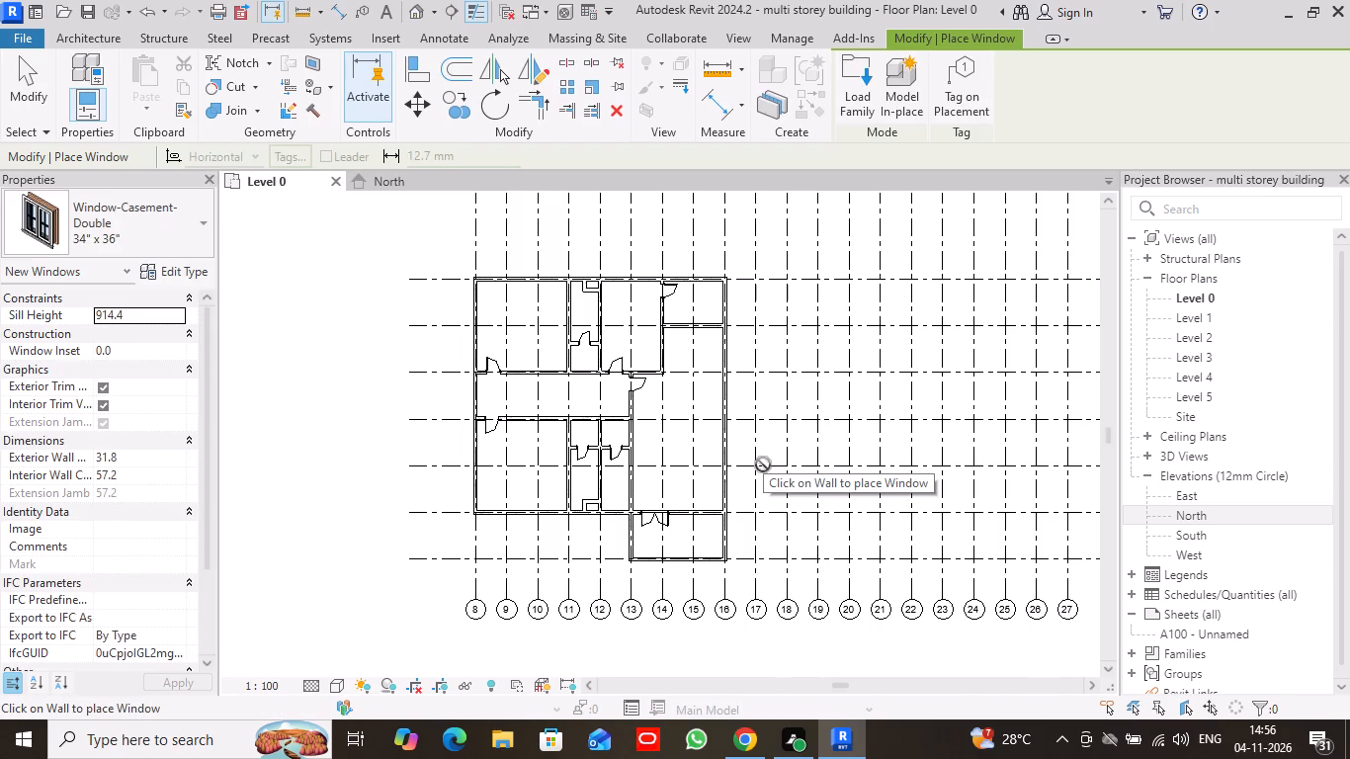
# Review the type parameters of the Window-Casement-Double 34" x 36" window, including its dimensions and default sill height.
pyautogui.click(203, 225)
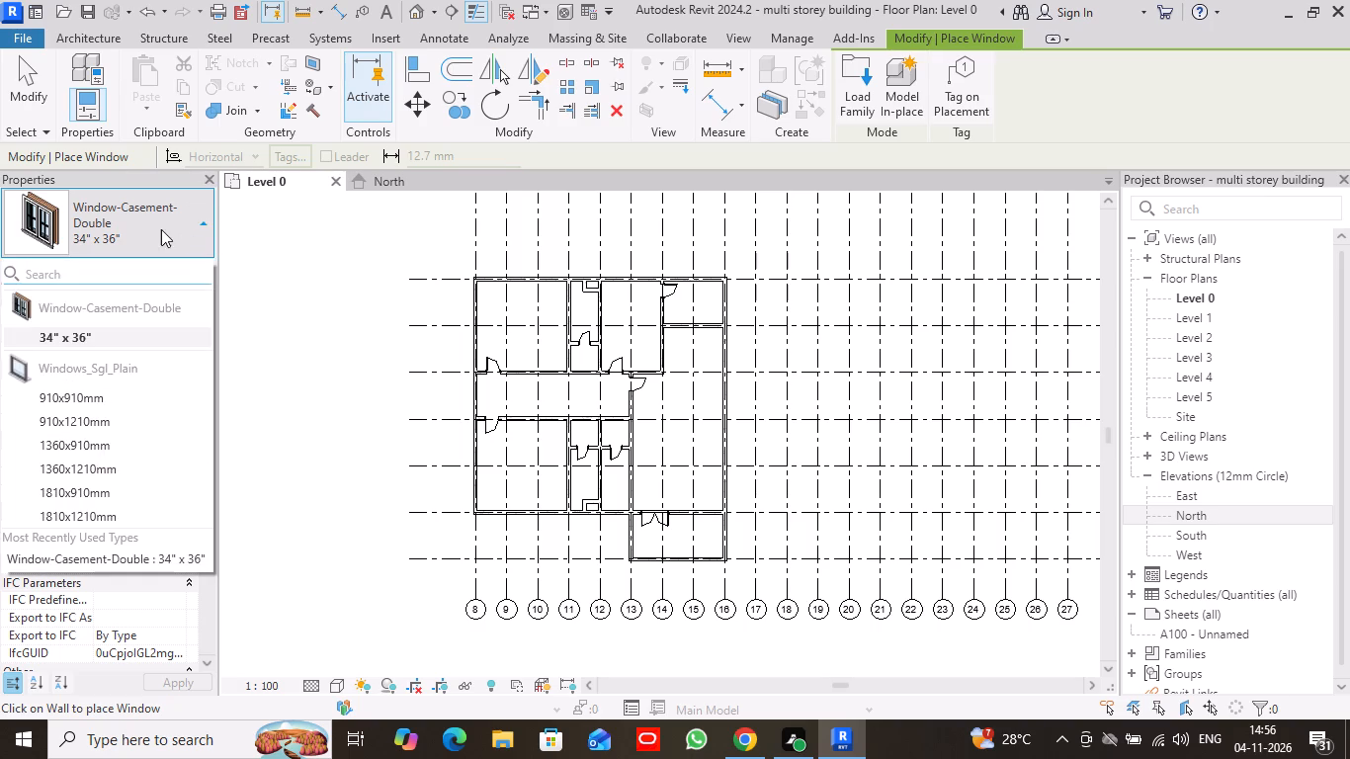
pyautogui.click(269, 279)
pyautogui.click(174, 267)
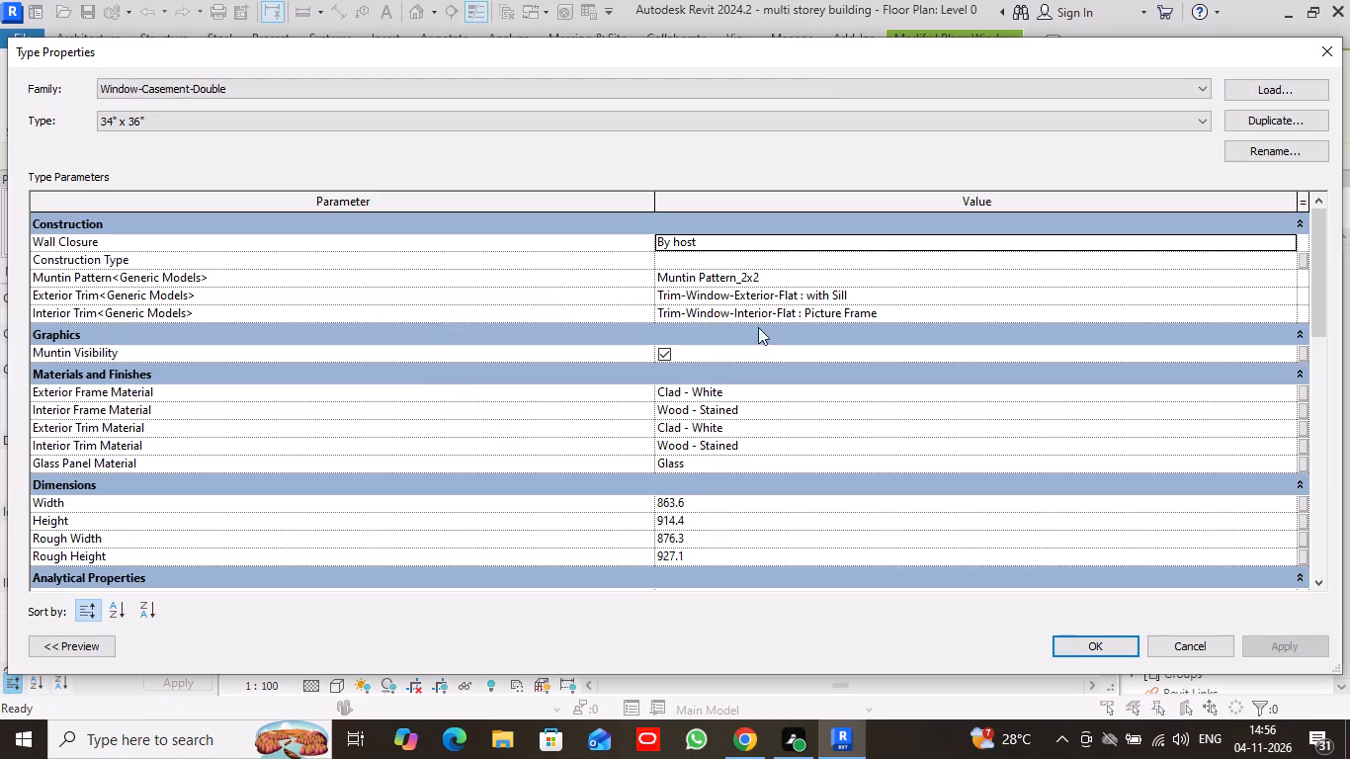
pyautogui.scroll(-2, 716, 471)
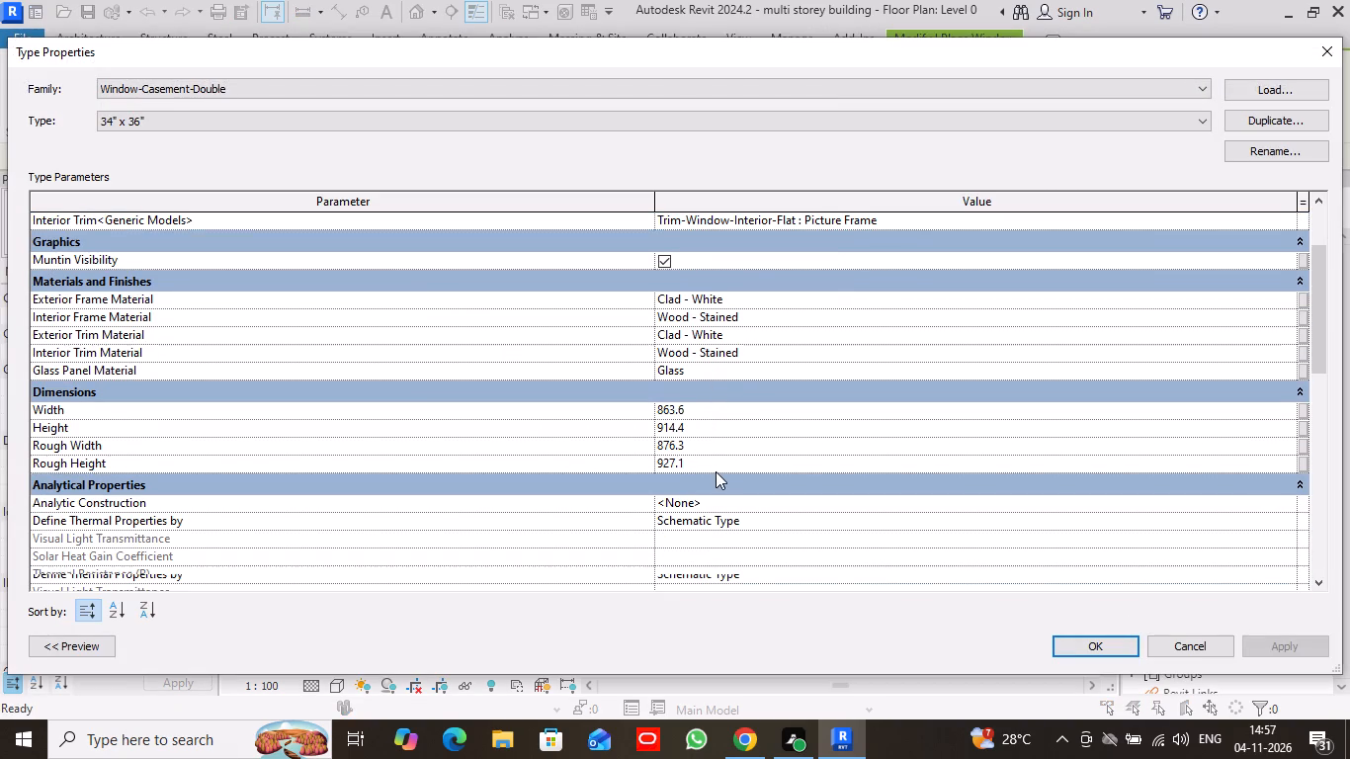
pyautogui.scroll(-2, 716, 471)
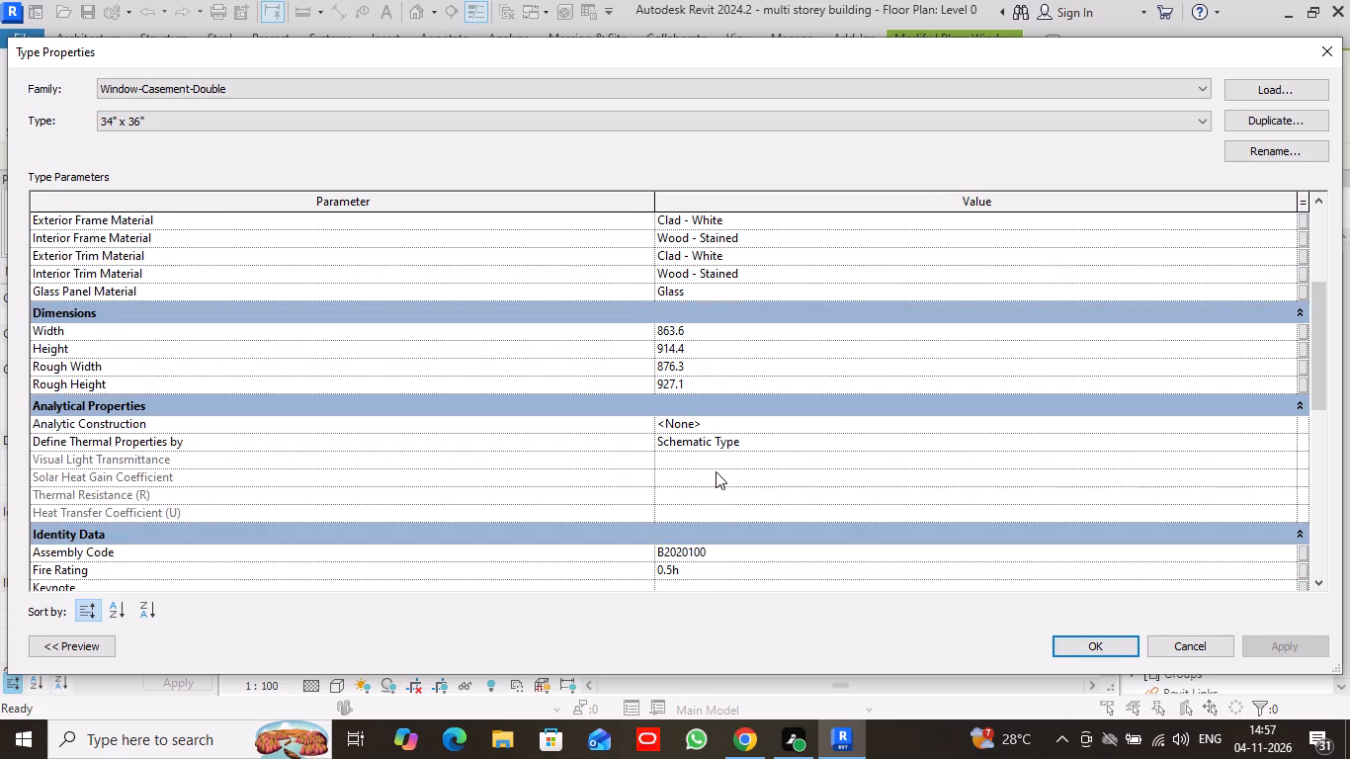
pyautogui.scroll(-3, 716, 471)
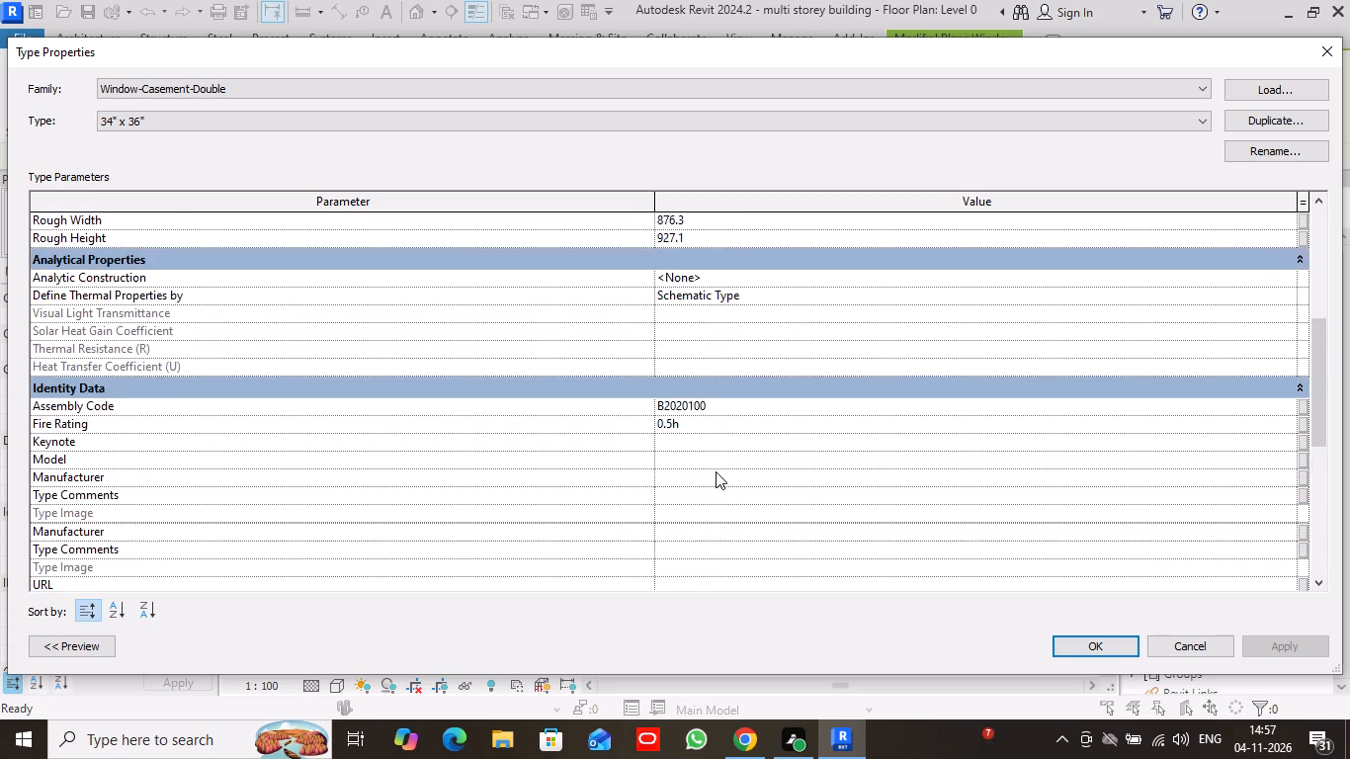
pyautogui.scroll(-11, 716, 471)
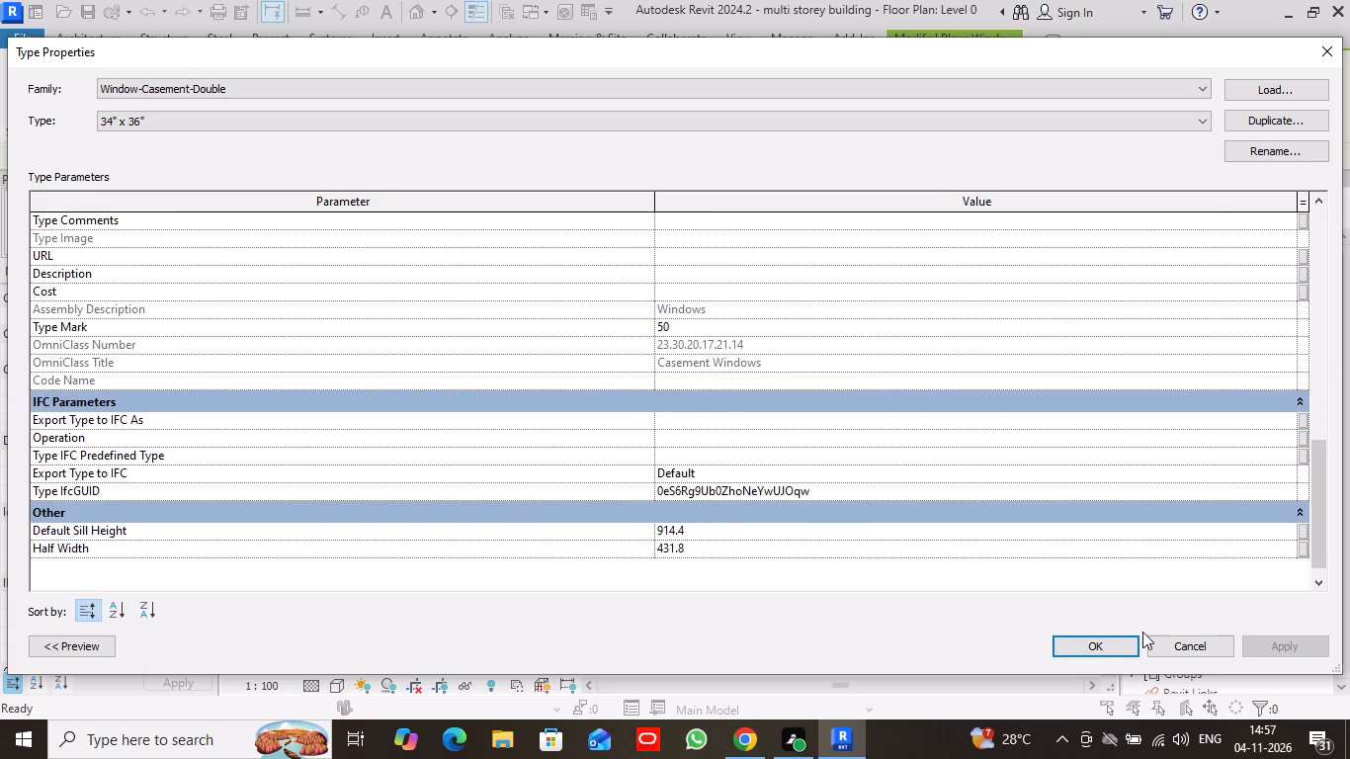
pyautogui.click(1099, 642)
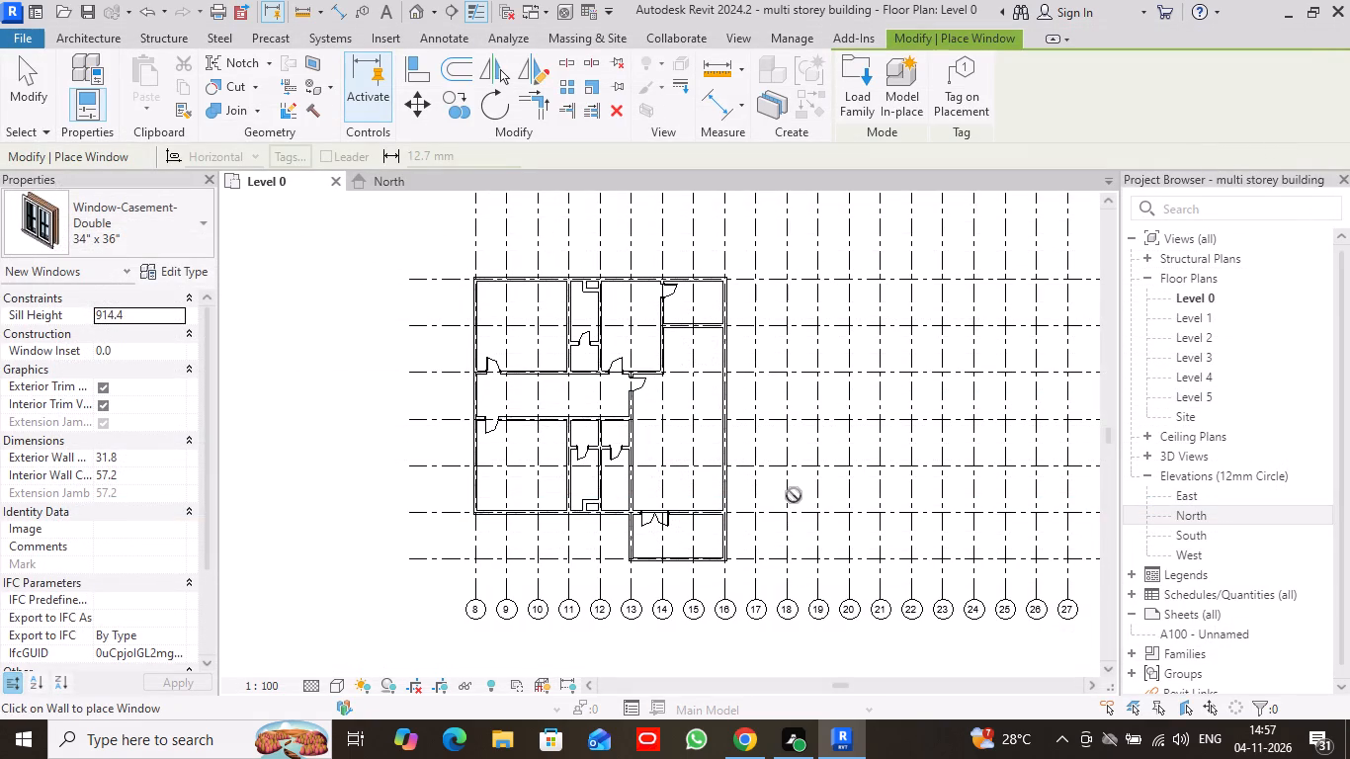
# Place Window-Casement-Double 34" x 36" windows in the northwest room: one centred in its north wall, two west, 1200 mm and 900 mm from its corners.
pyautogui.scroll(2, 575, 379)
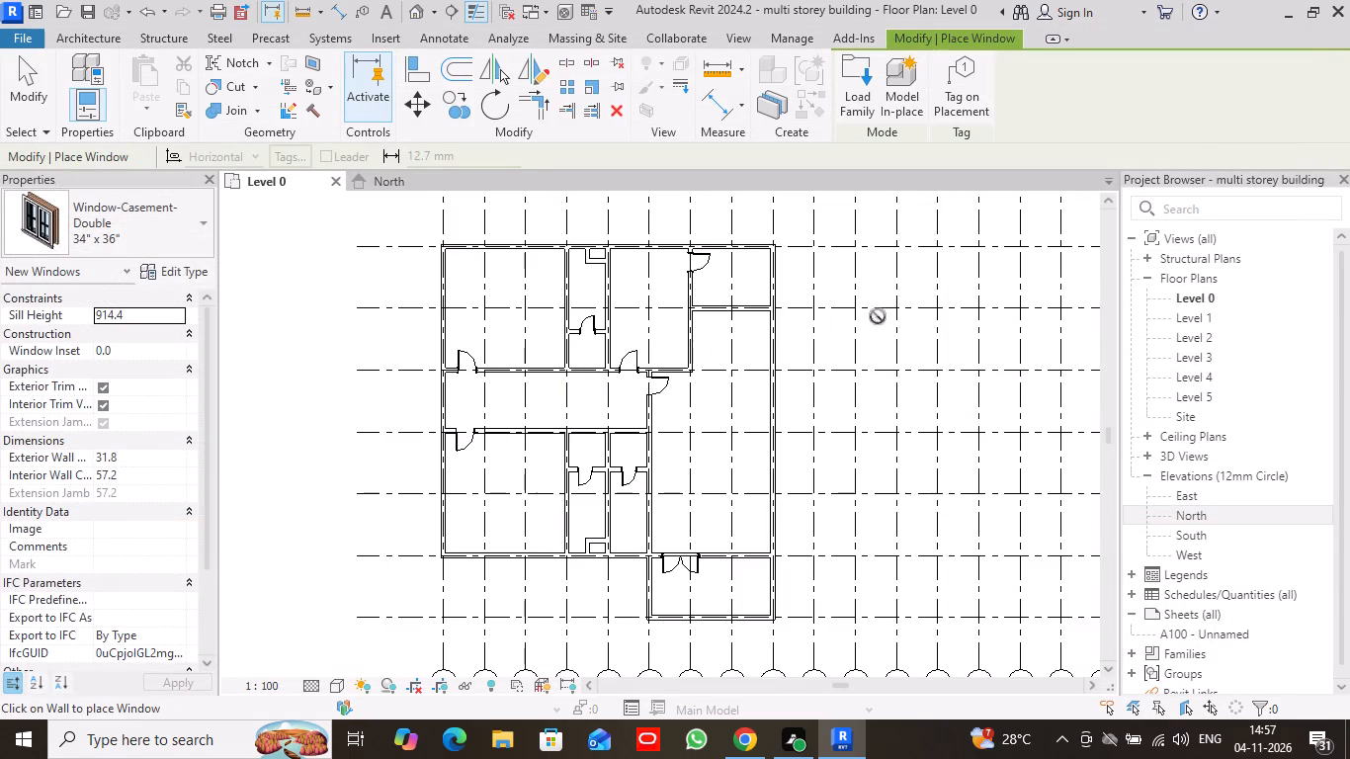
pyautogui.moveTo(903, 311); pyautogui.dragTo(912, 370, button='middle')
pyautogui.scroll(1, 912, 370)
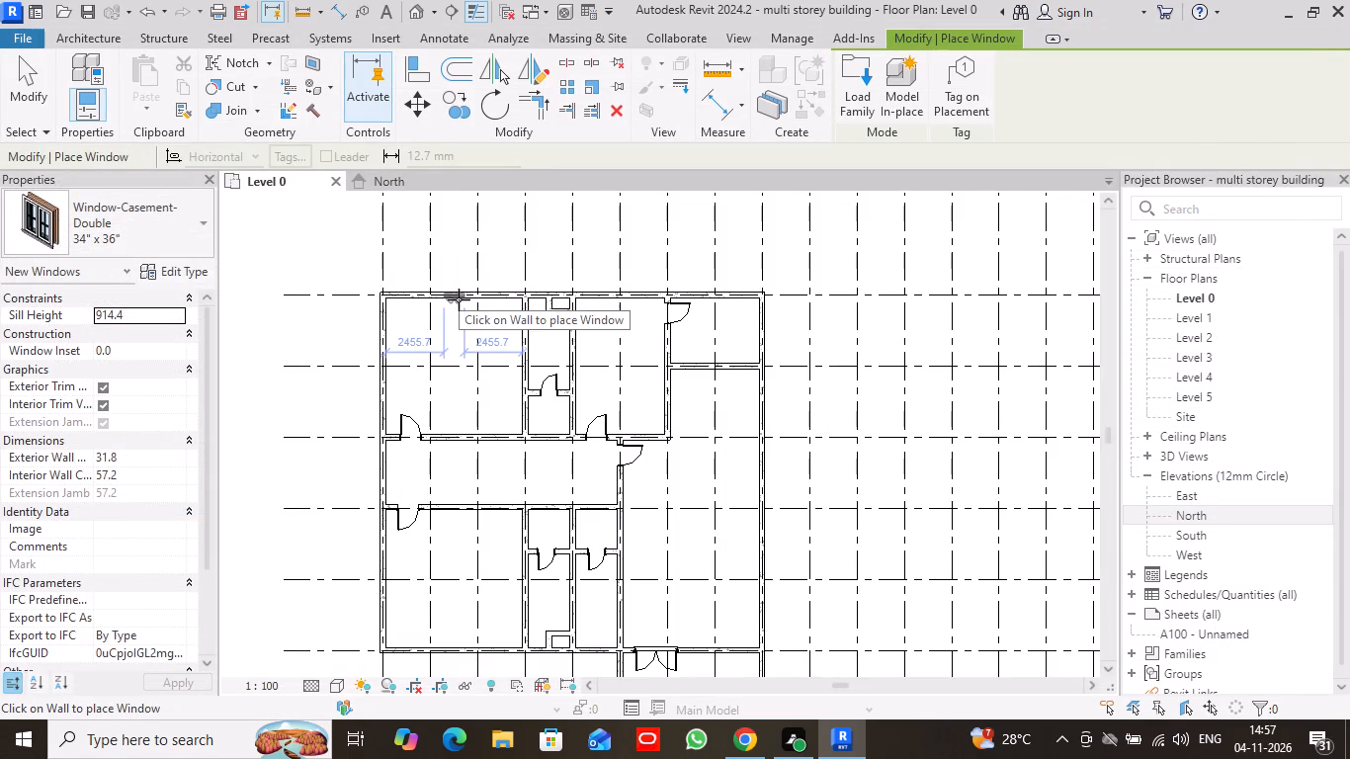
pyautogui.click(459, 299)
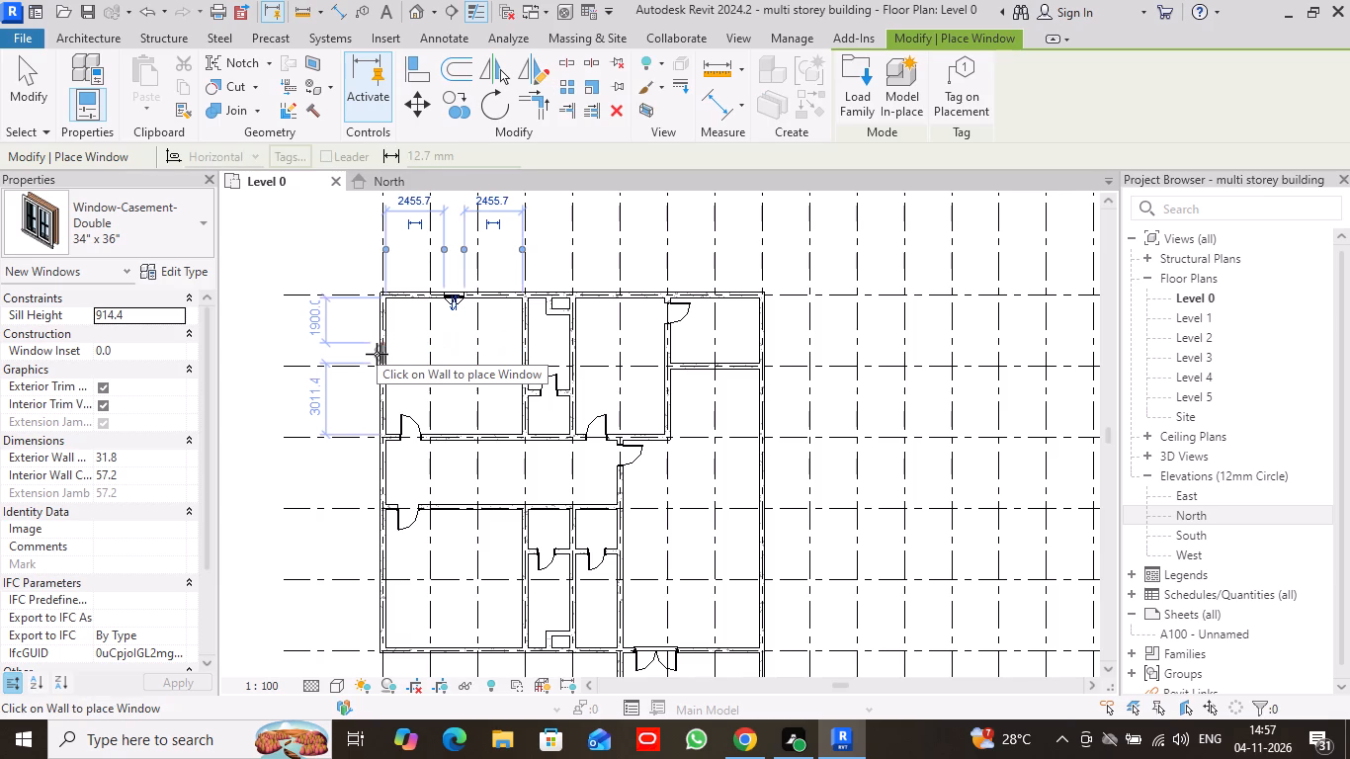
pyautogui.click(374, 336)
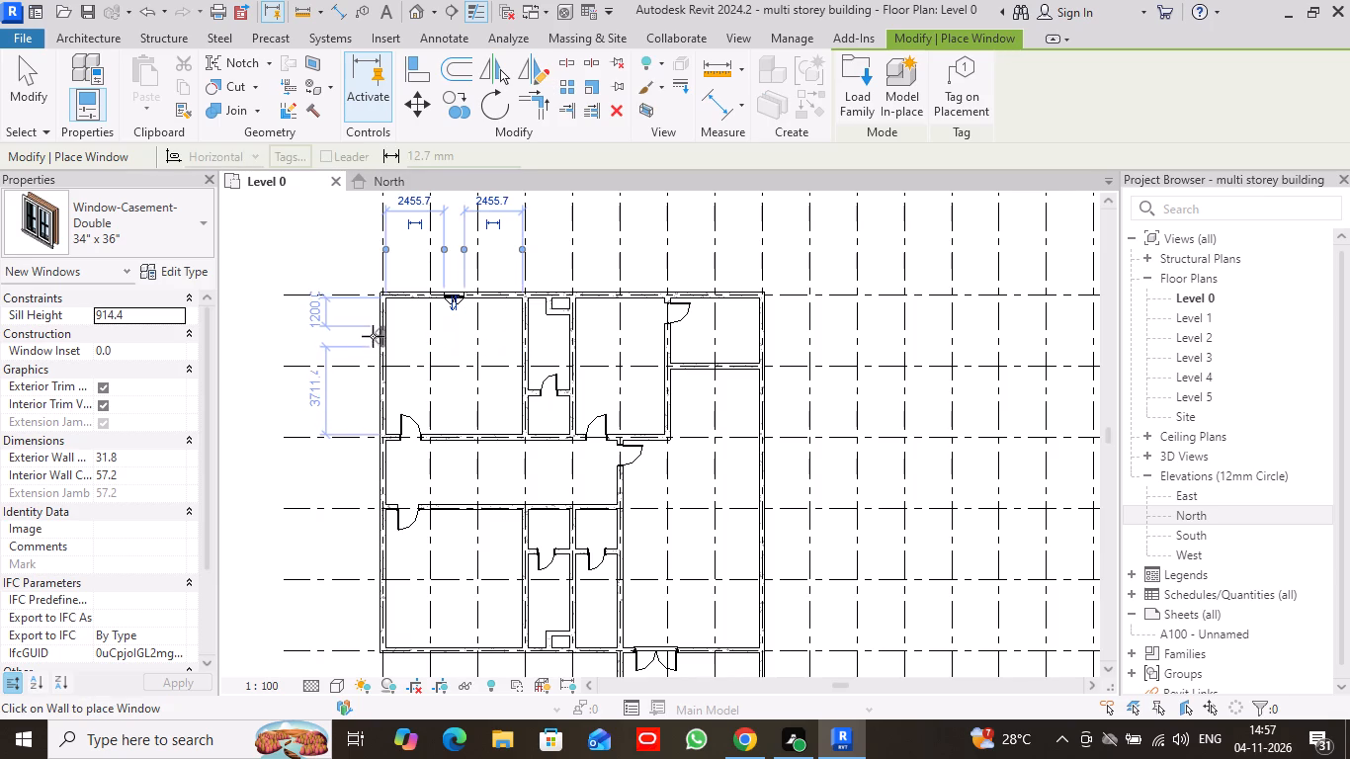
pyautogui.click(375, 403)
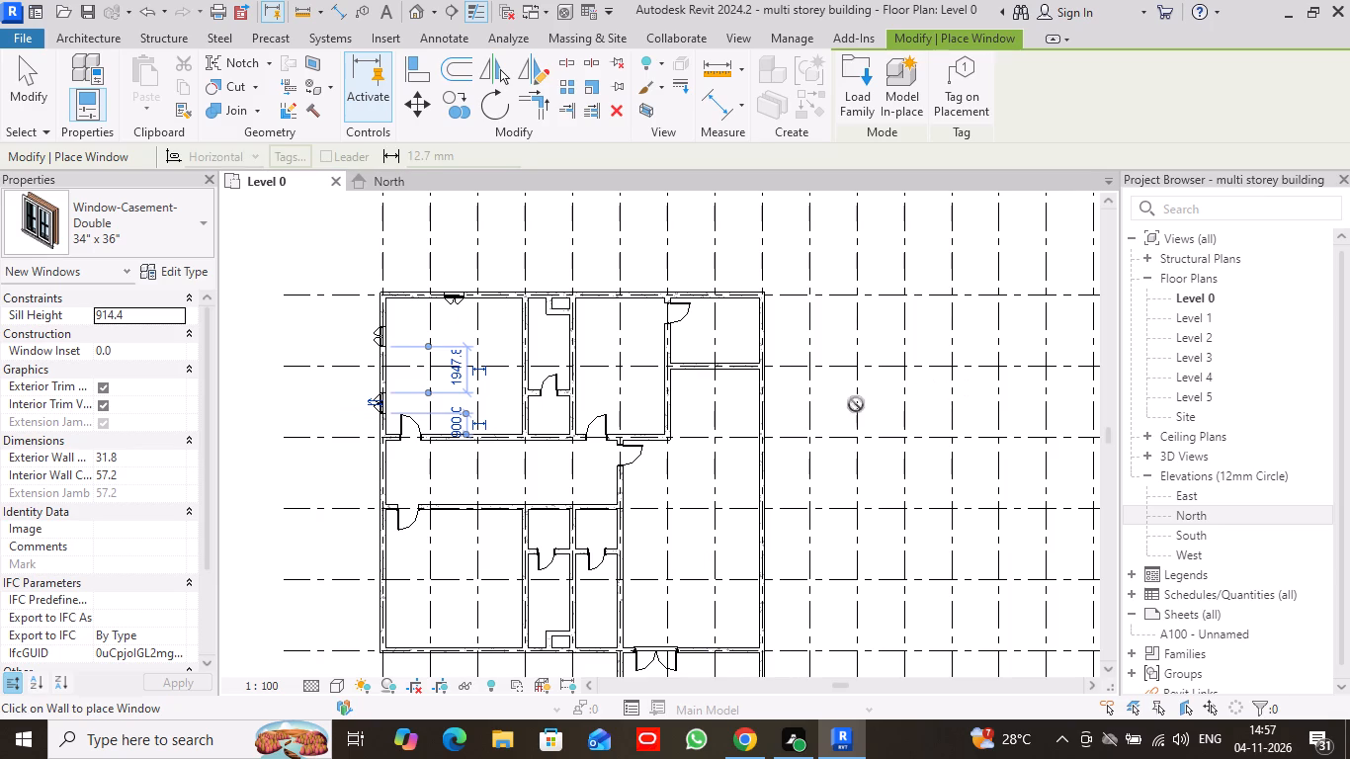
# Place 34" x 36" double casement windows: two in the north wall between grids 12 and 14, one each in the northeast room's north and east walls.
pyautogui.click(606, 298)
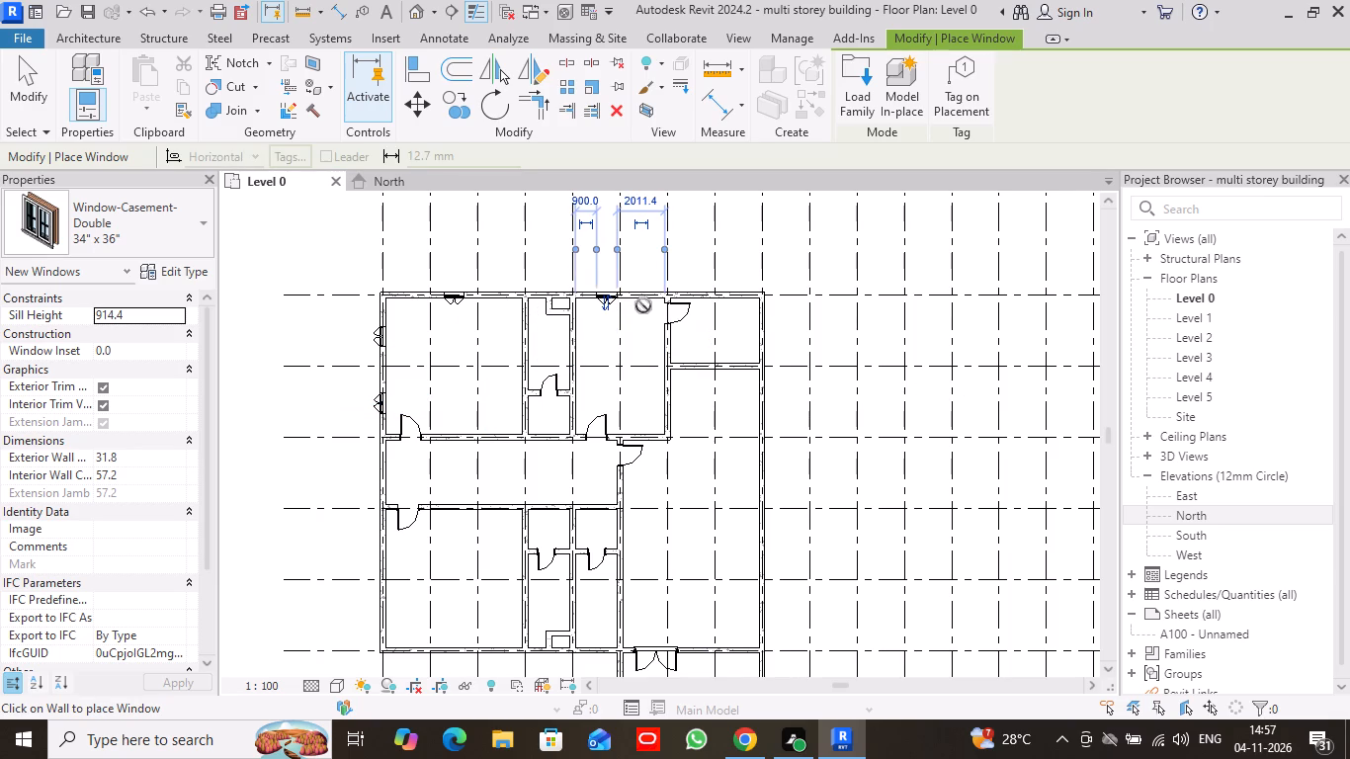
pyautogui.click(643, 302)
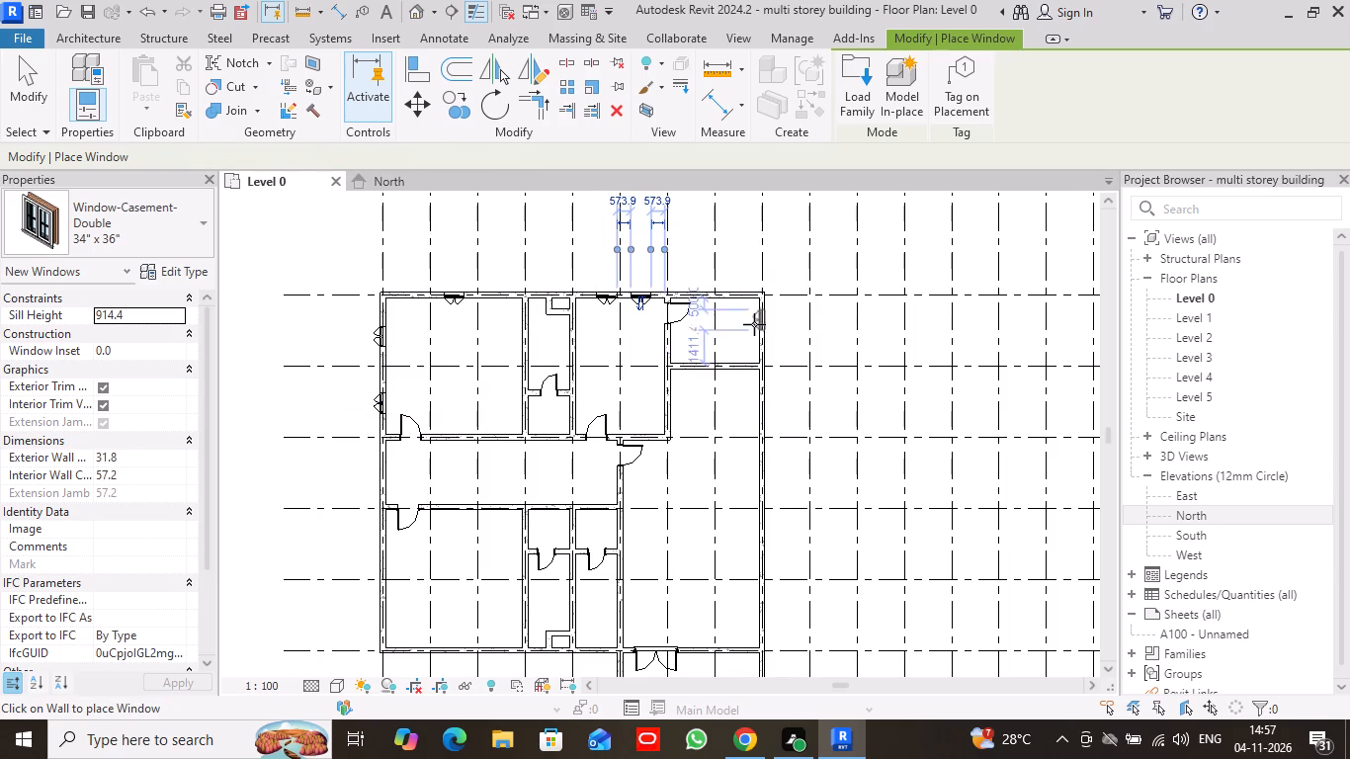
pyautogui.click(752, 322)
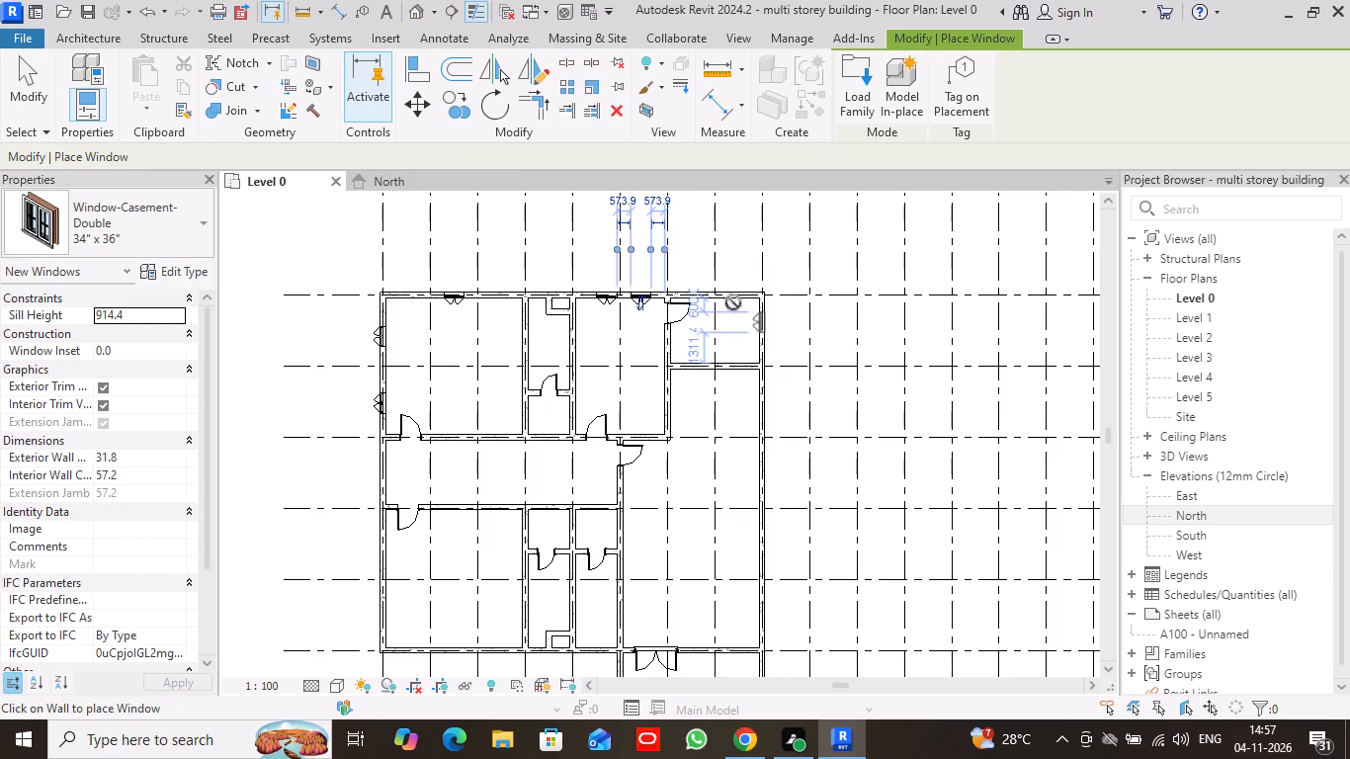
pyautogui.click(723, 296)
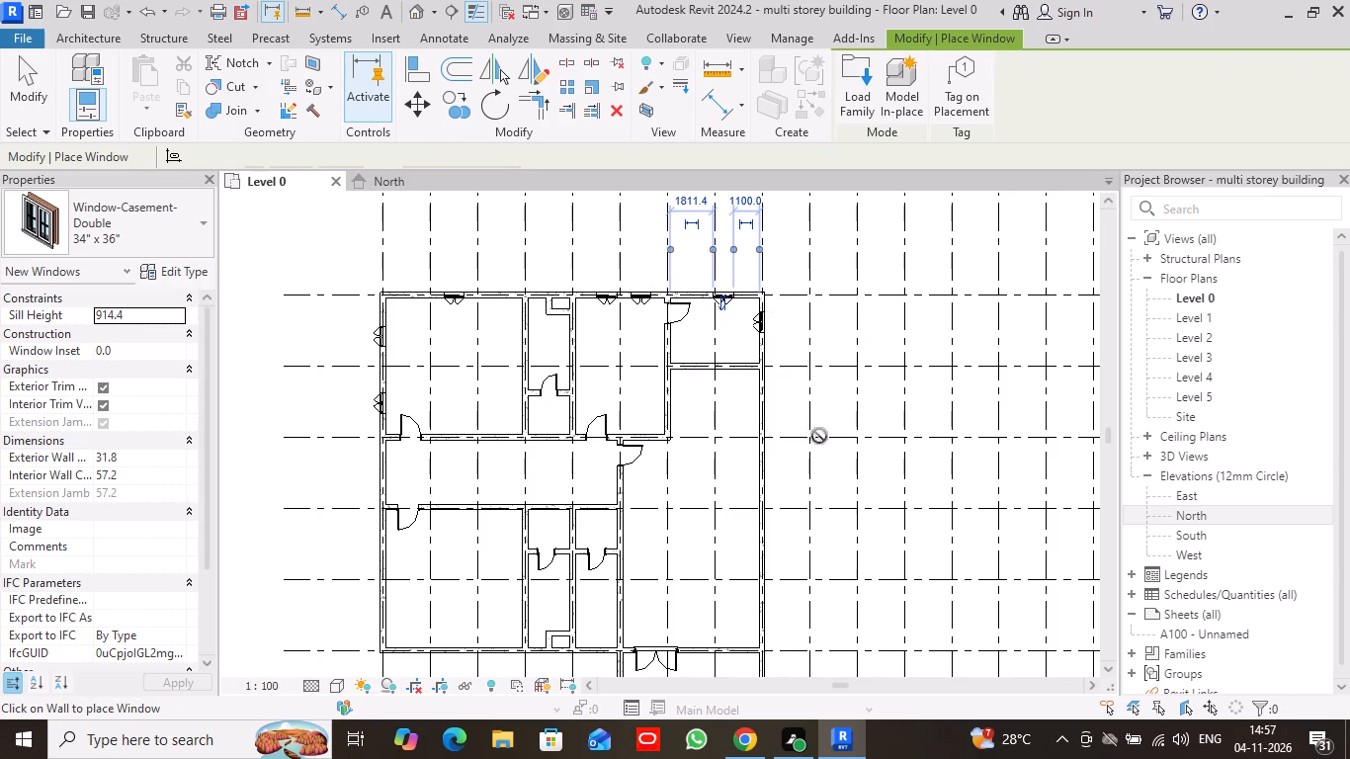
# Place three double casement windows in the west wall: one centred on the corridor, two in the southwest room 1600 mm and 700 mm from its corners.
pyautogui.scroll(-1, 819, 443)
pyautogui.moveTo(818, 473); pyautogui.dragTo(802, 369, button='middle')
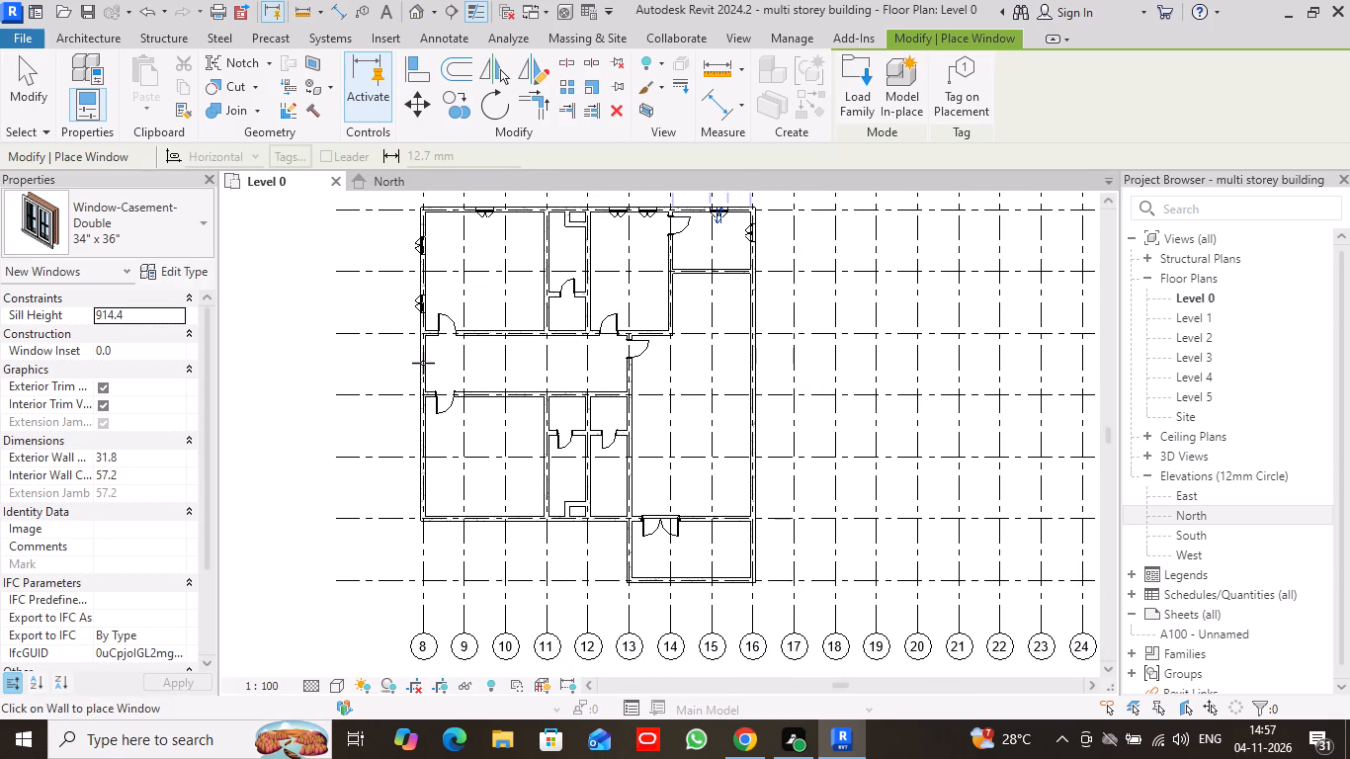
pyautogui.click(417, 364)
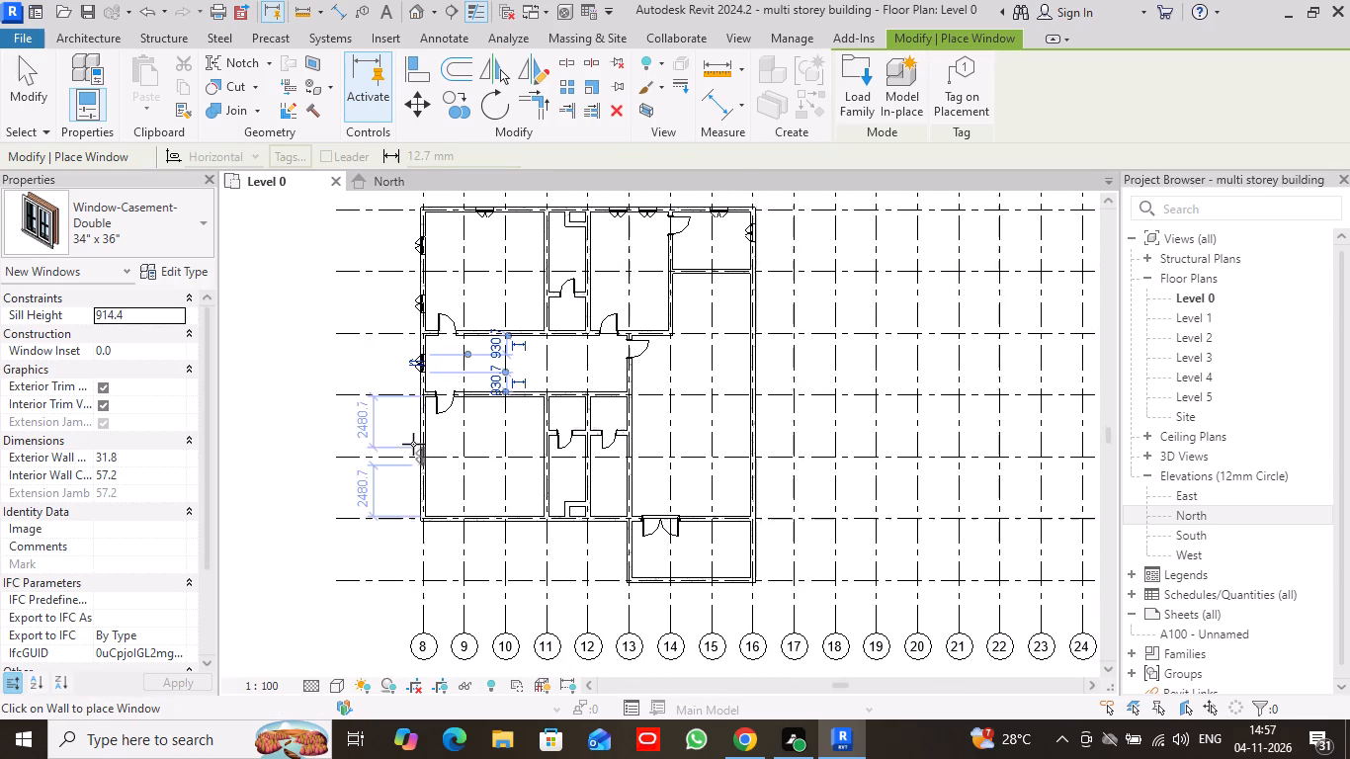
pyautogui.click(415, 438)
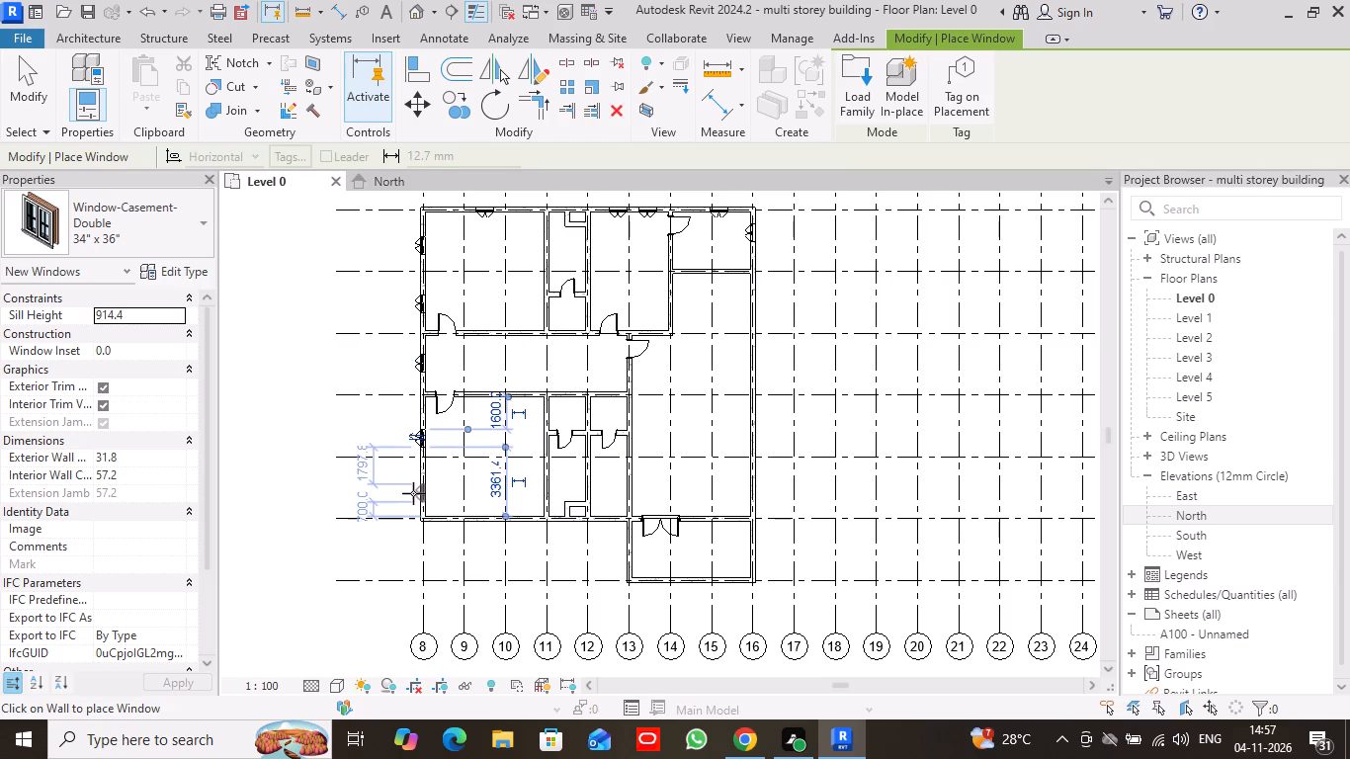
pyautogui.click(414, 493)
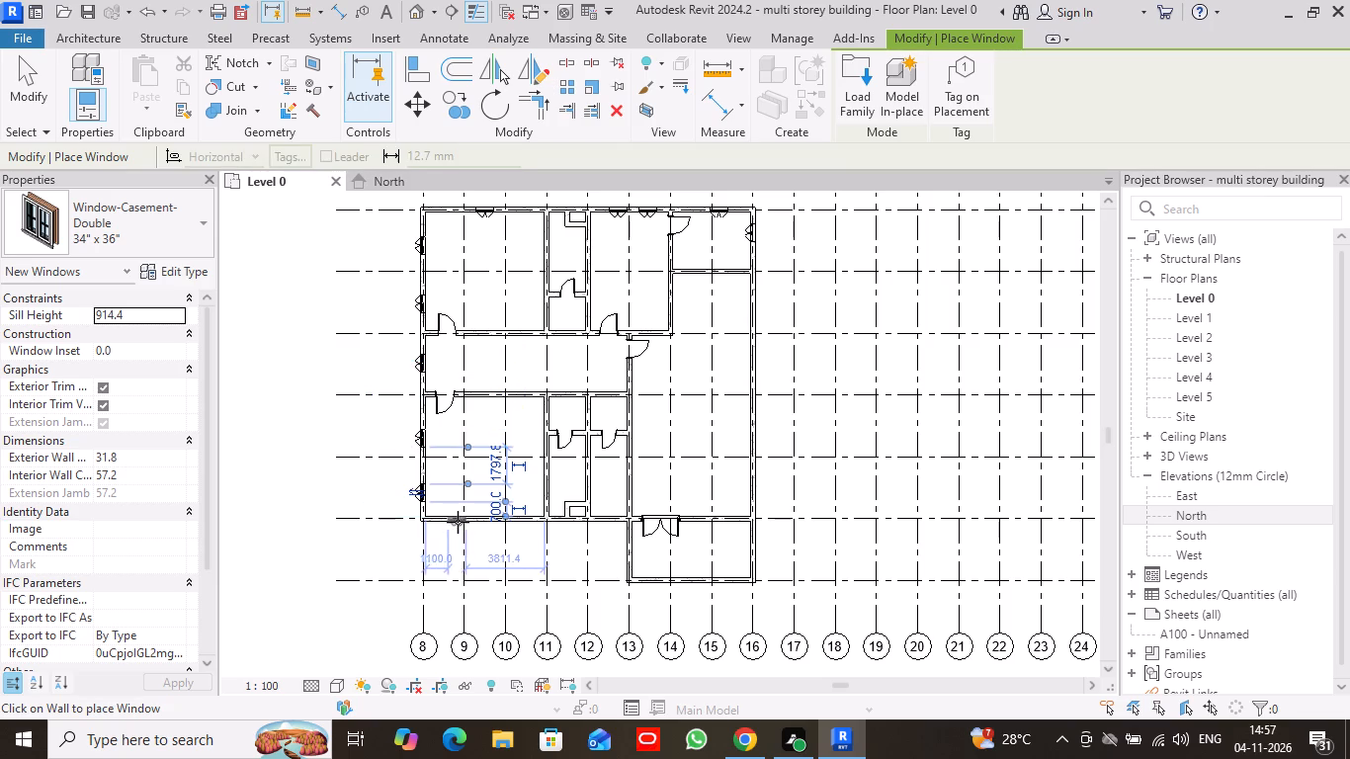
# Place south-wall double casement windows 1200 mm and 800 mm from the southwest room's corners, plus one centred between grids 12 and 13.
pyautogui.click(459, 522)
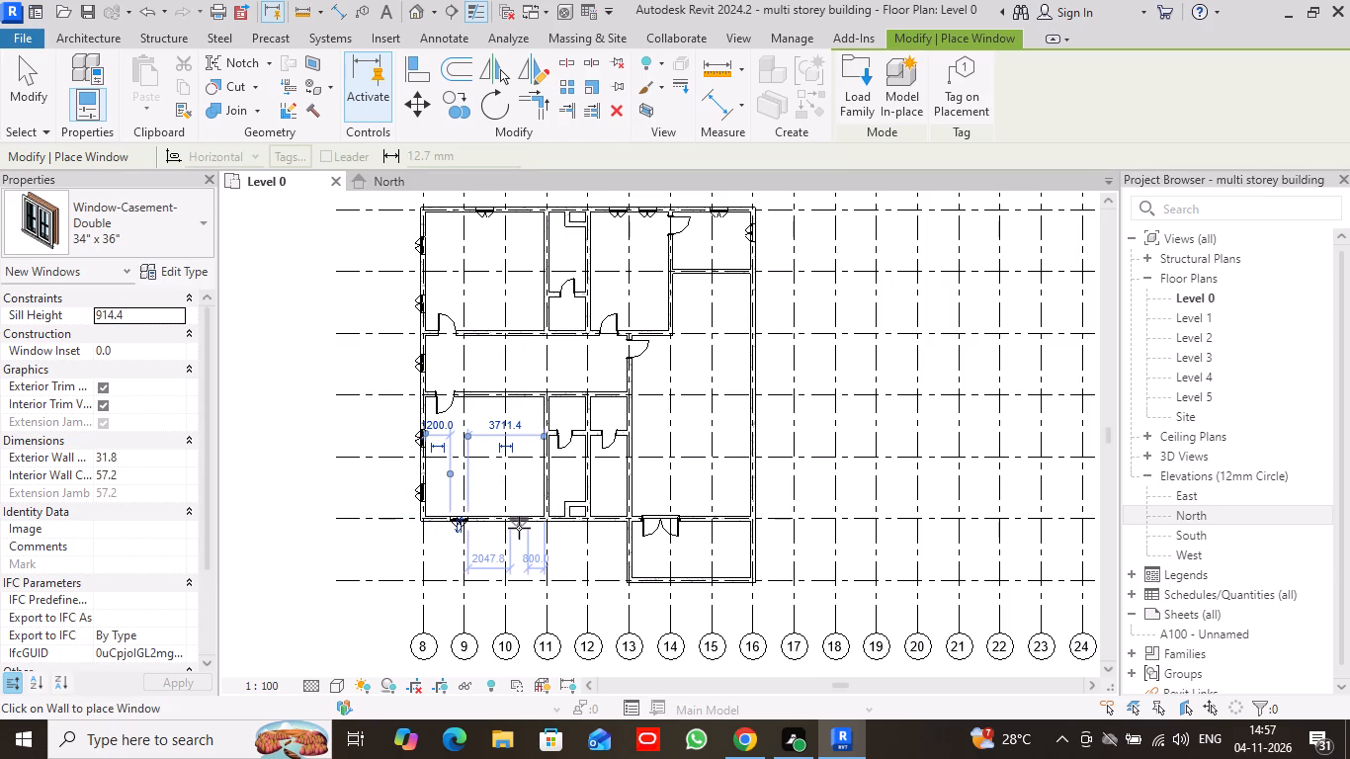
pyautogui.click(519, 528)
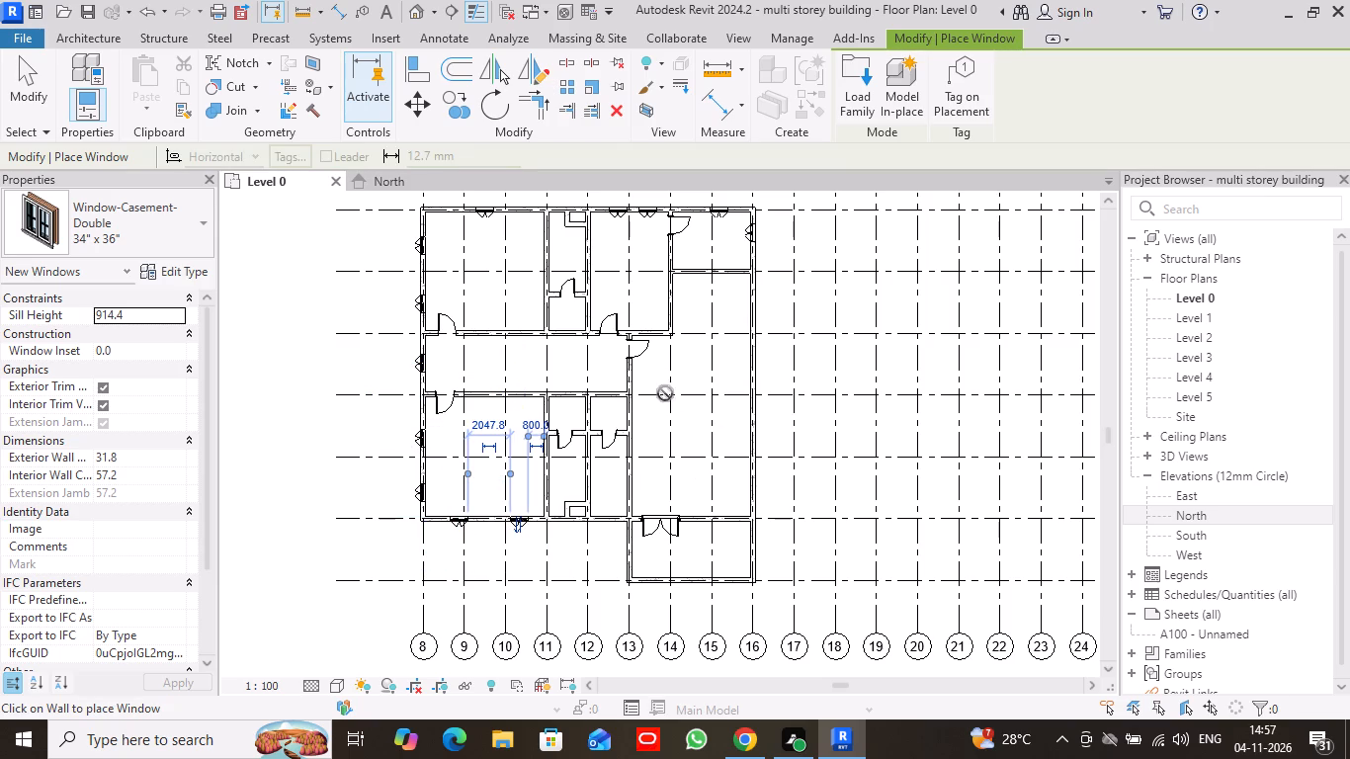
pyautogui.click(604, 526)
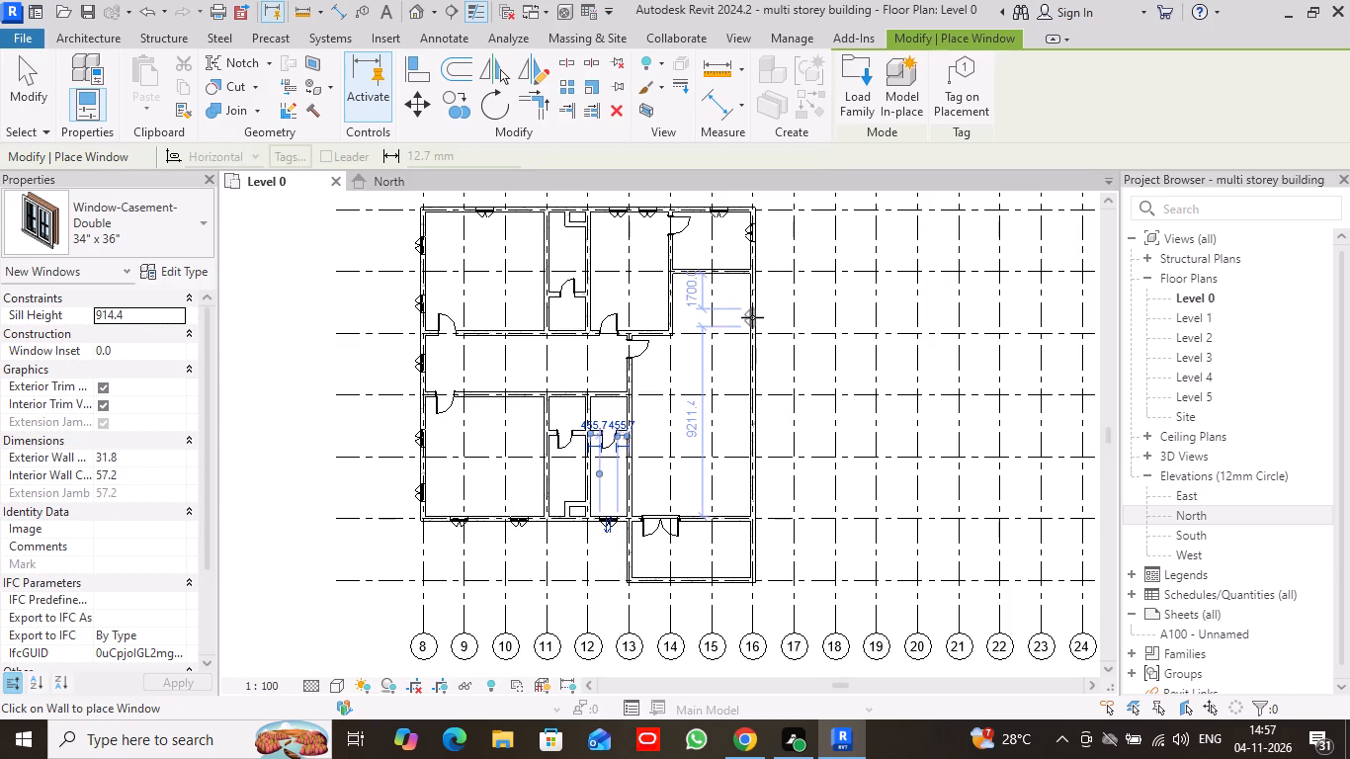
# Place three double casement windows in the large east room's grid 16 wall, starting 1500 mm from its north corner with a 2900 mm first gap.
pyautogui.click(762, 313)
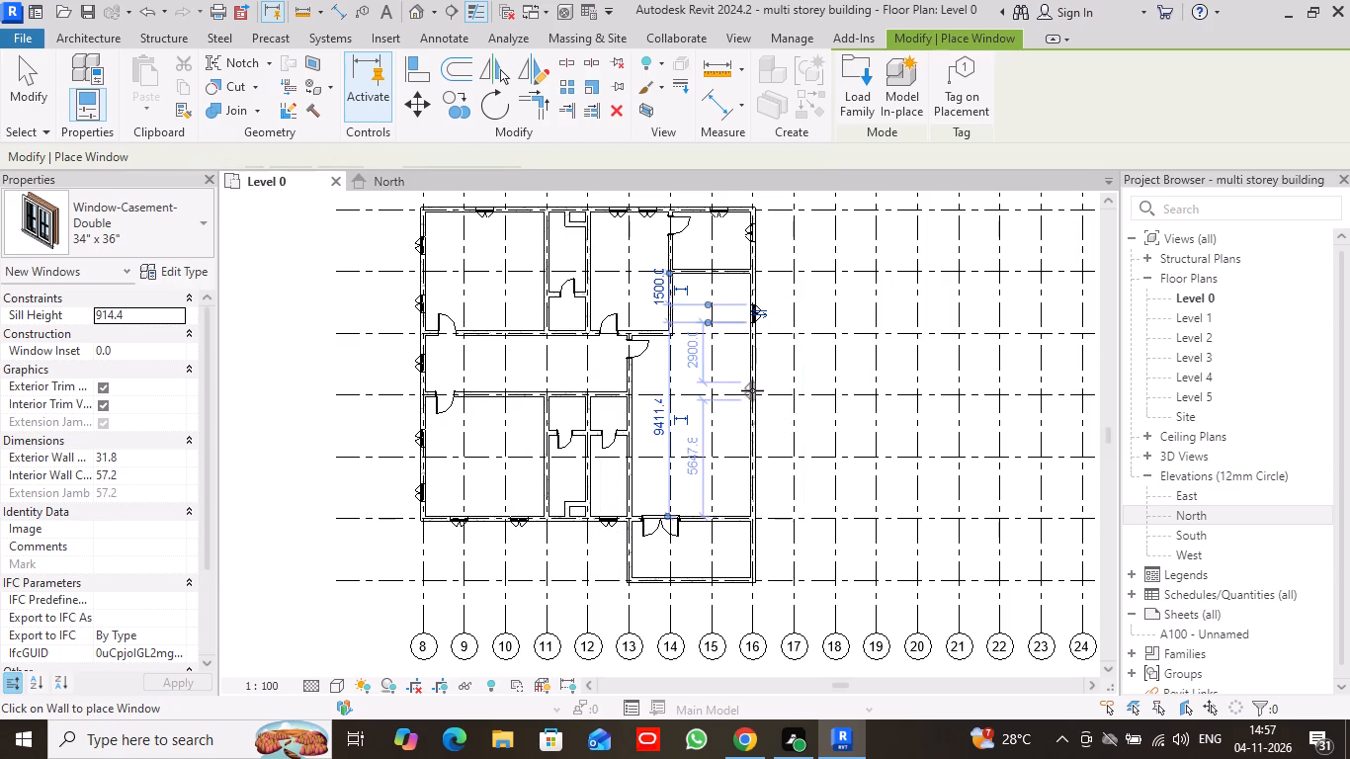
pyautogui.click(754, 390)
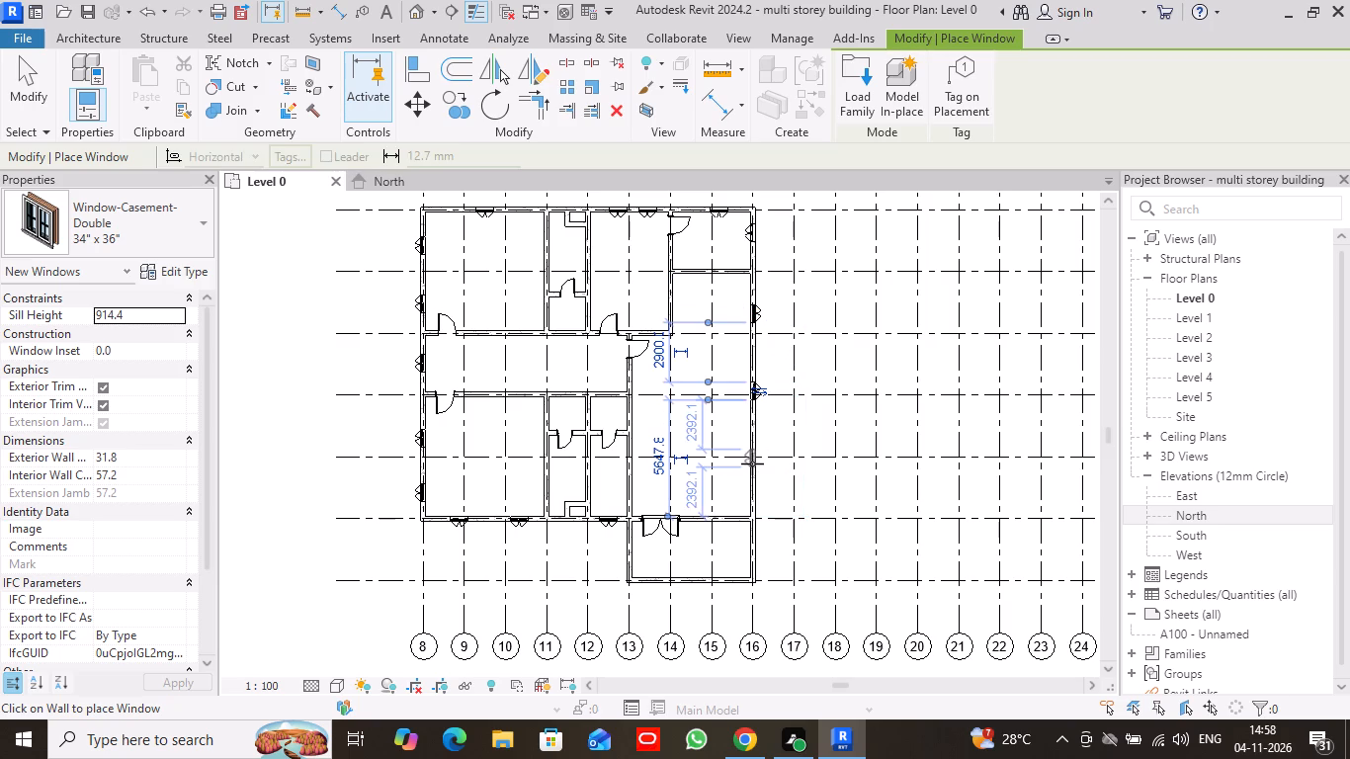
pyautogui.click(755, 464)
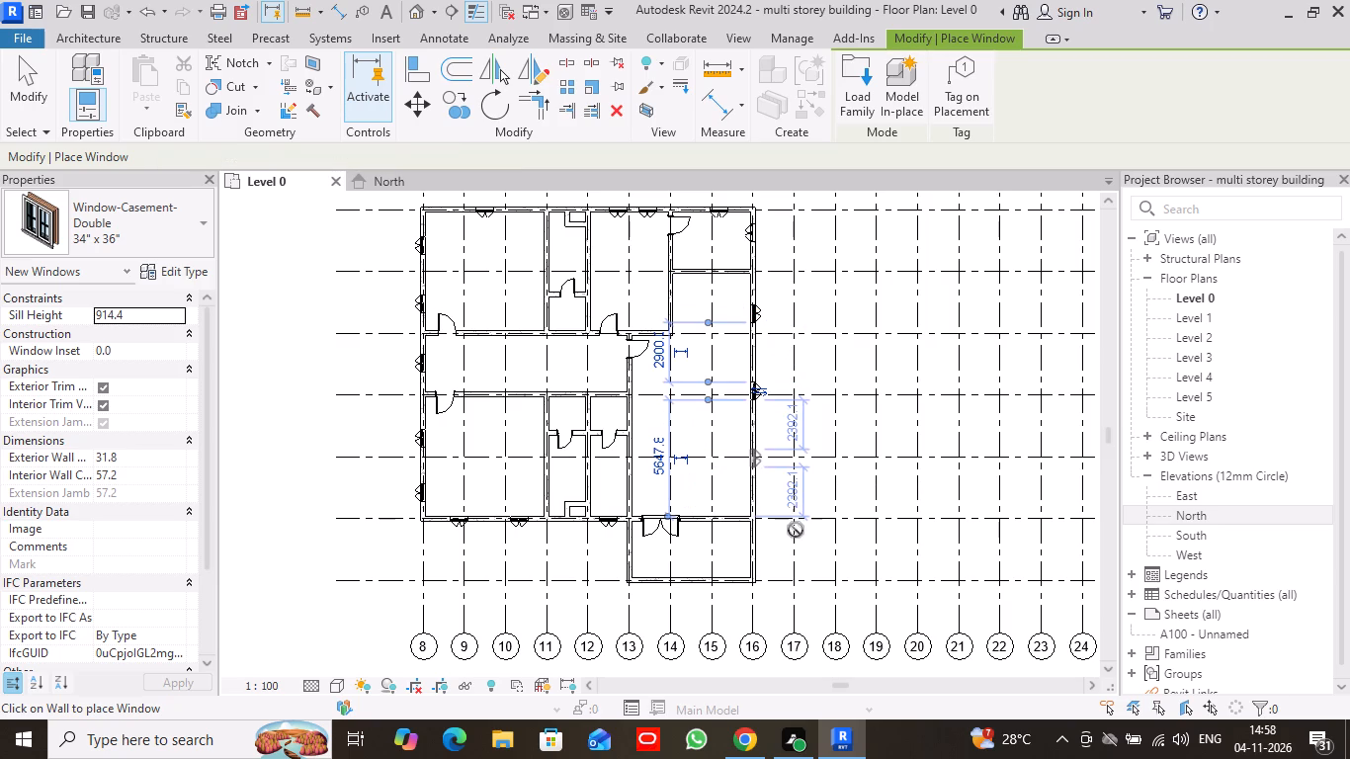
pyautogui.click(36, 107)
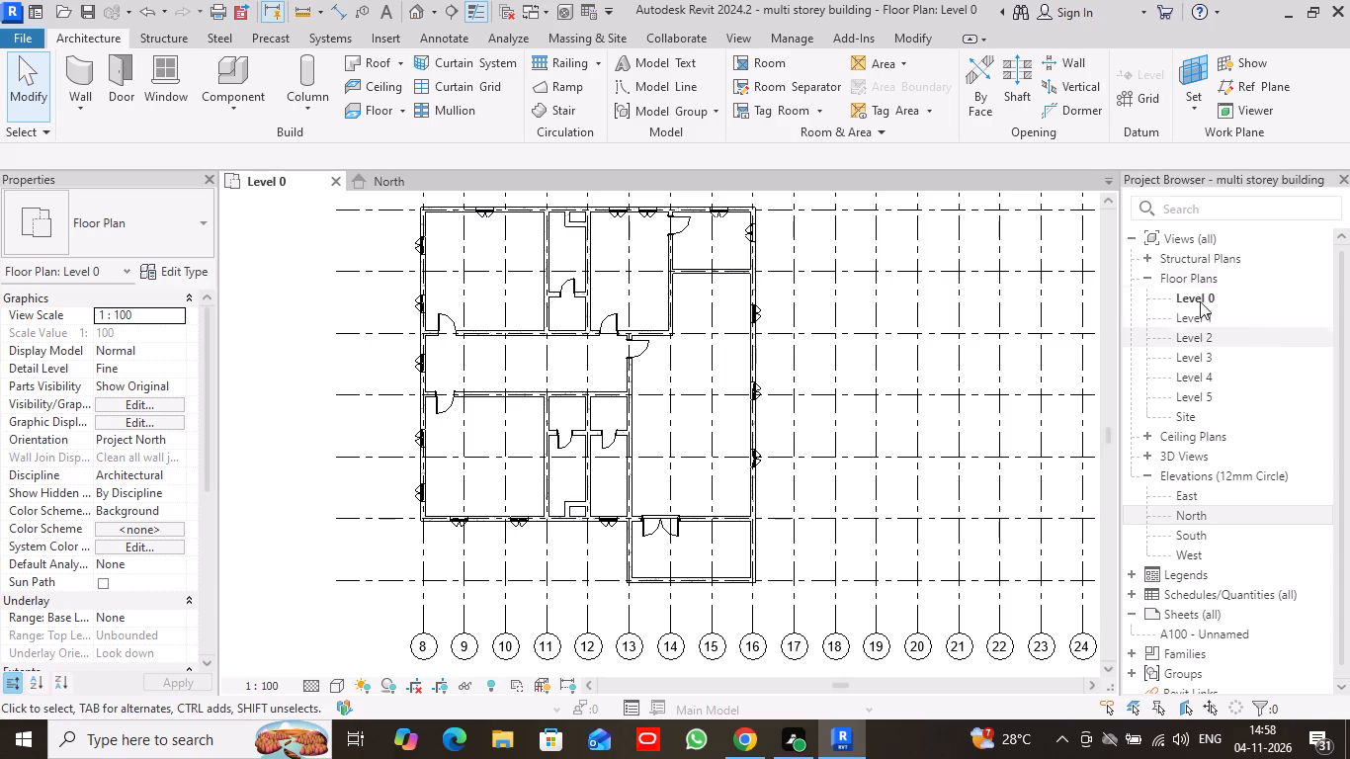
# Place a Window-Casement-Double 34" x 36" window centred in the wall between the northeast room and the large east room.
pyautogui.click(148, 72)
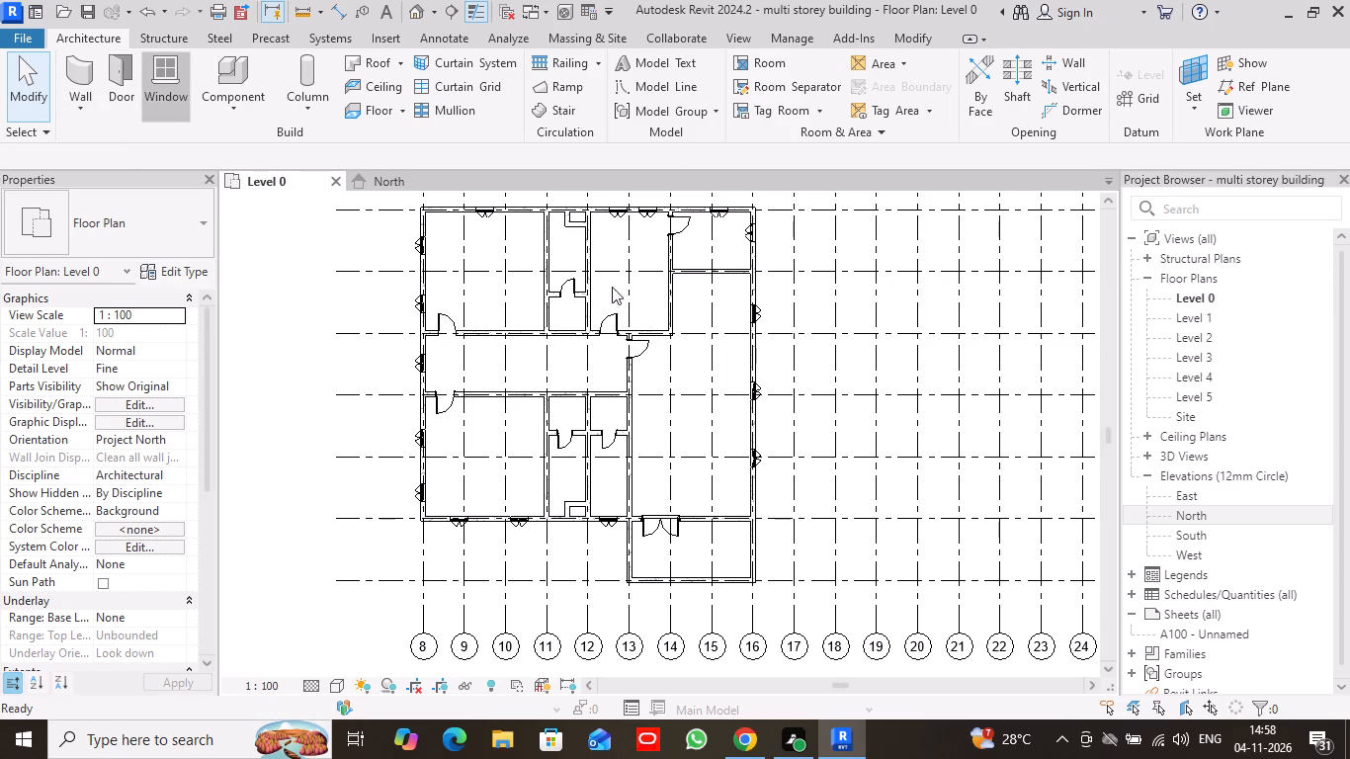
pyautogui.click(719, 271)
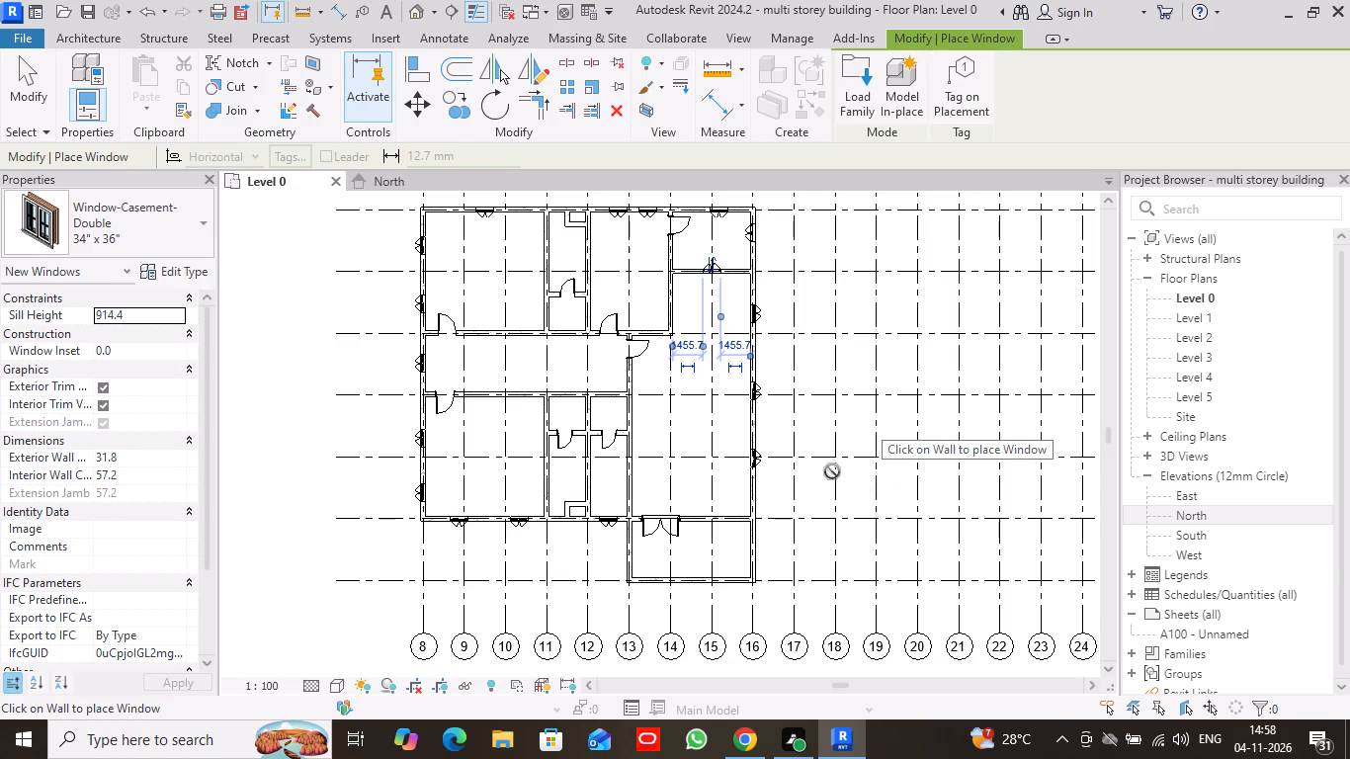
# Place a Windows_Sgl_Plain 1810x1210mm window between the exterior double door and the grid 16 wall, 827.5 mm from each, and finish window placement.
pyautogui.click(205, 219)
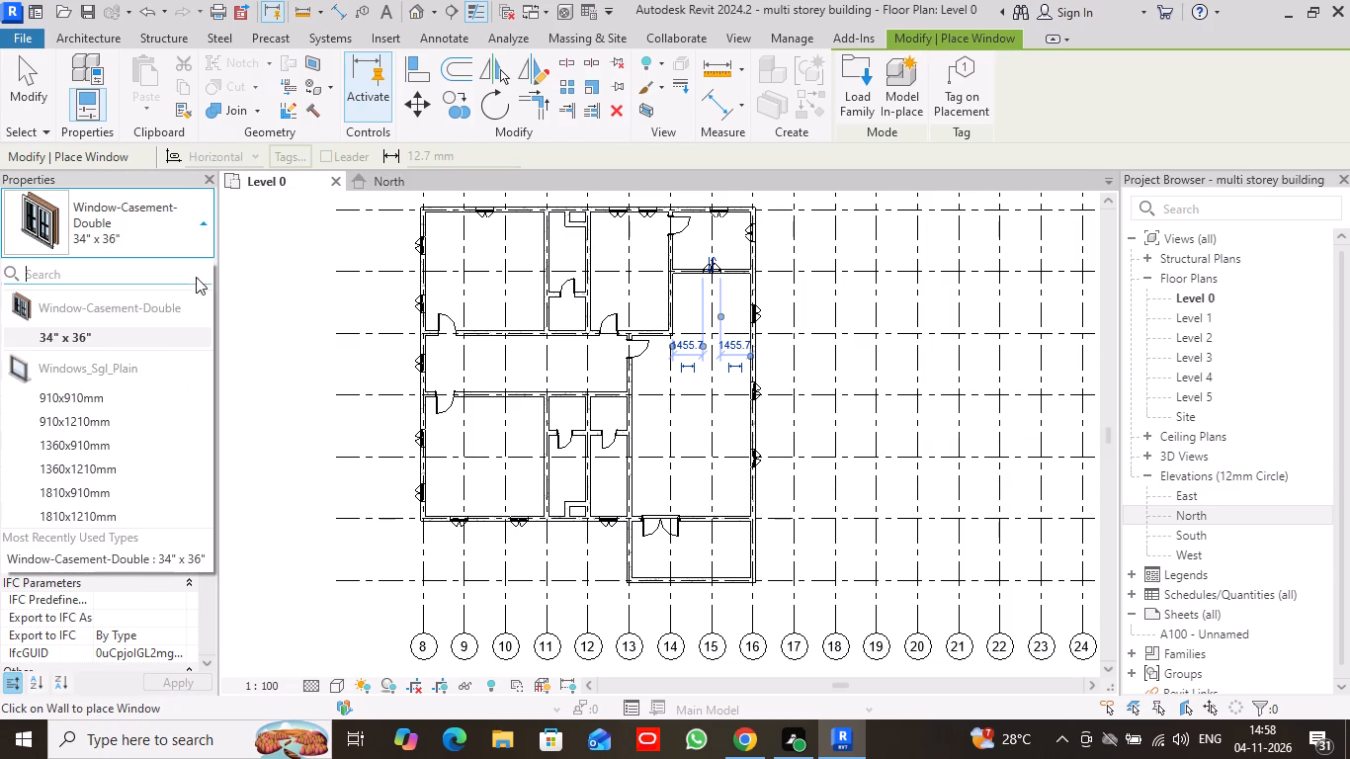
pyautogui.scroll(-8, 112, 442)
pyautogui.click(103, 511)
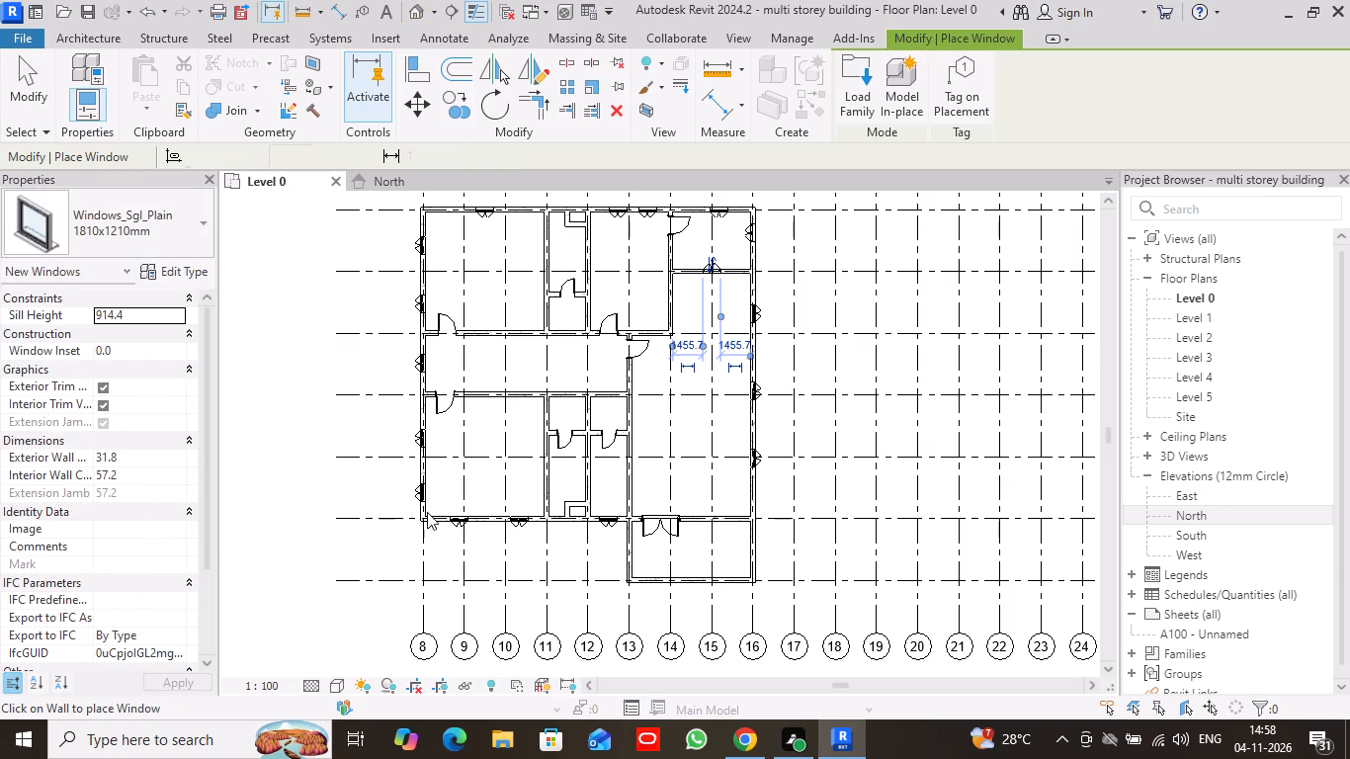
pyautogui.click(718, 524)
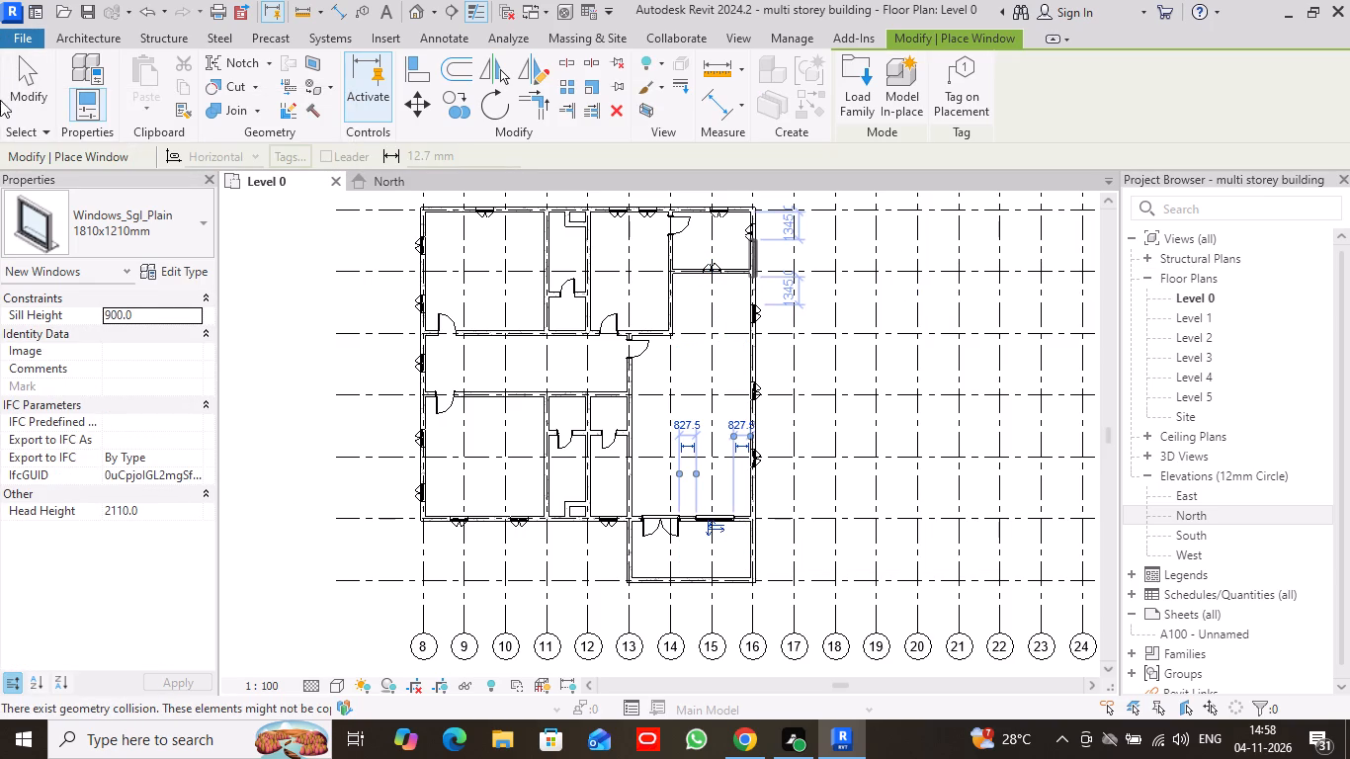
pyautogui.click(24, 82)
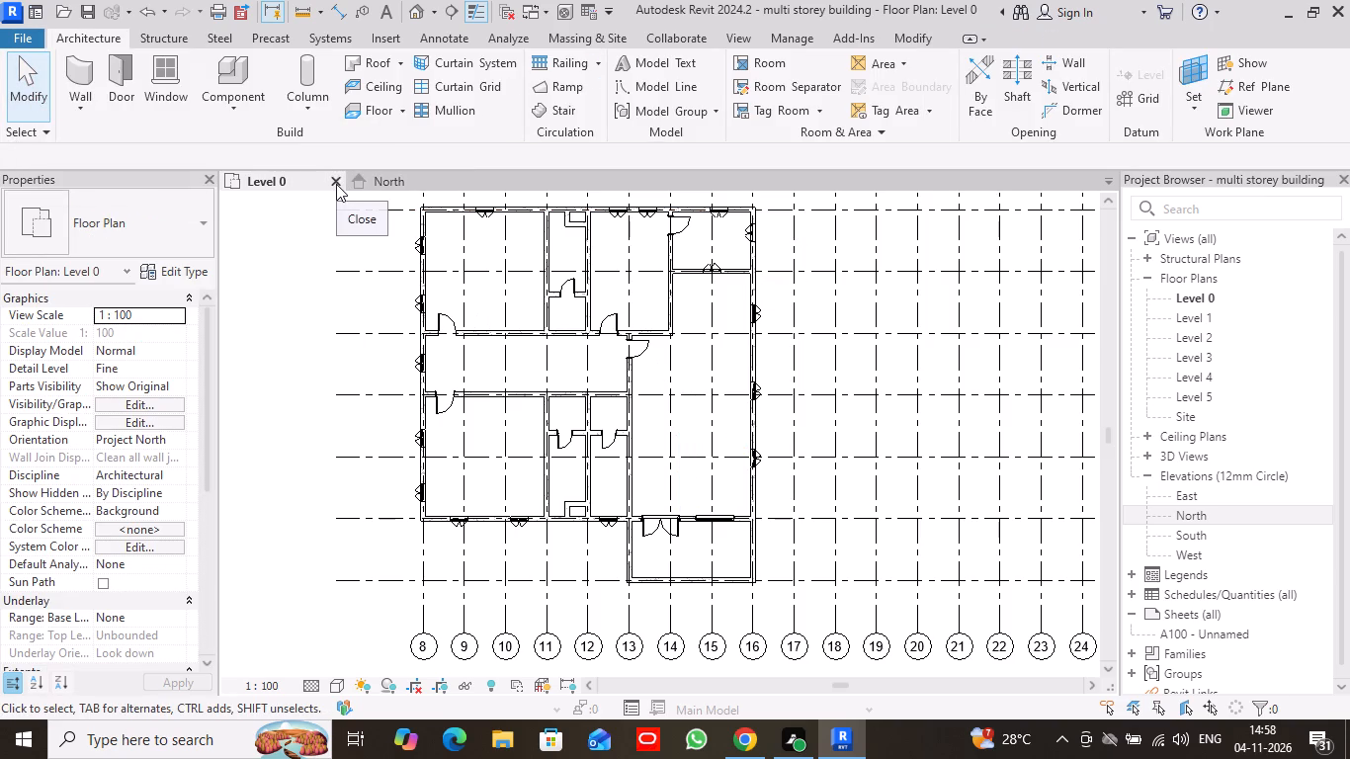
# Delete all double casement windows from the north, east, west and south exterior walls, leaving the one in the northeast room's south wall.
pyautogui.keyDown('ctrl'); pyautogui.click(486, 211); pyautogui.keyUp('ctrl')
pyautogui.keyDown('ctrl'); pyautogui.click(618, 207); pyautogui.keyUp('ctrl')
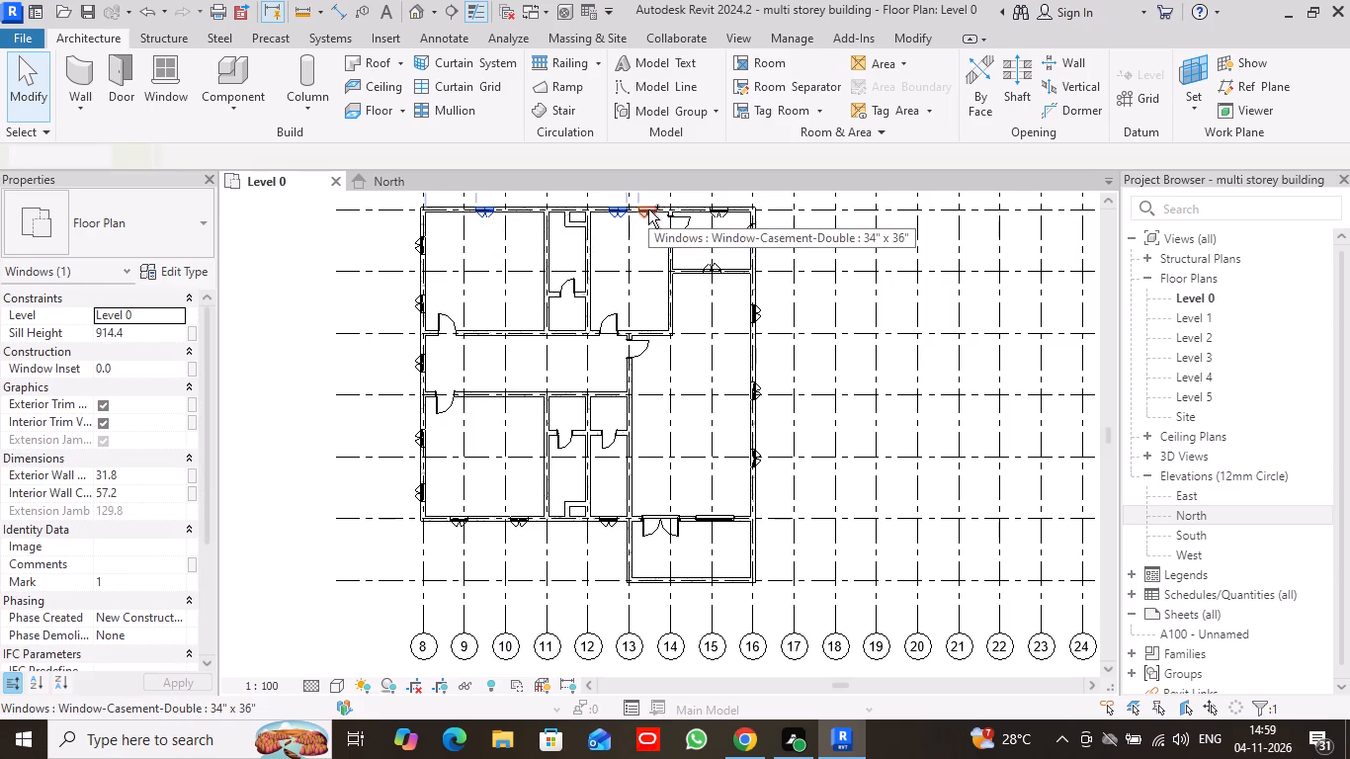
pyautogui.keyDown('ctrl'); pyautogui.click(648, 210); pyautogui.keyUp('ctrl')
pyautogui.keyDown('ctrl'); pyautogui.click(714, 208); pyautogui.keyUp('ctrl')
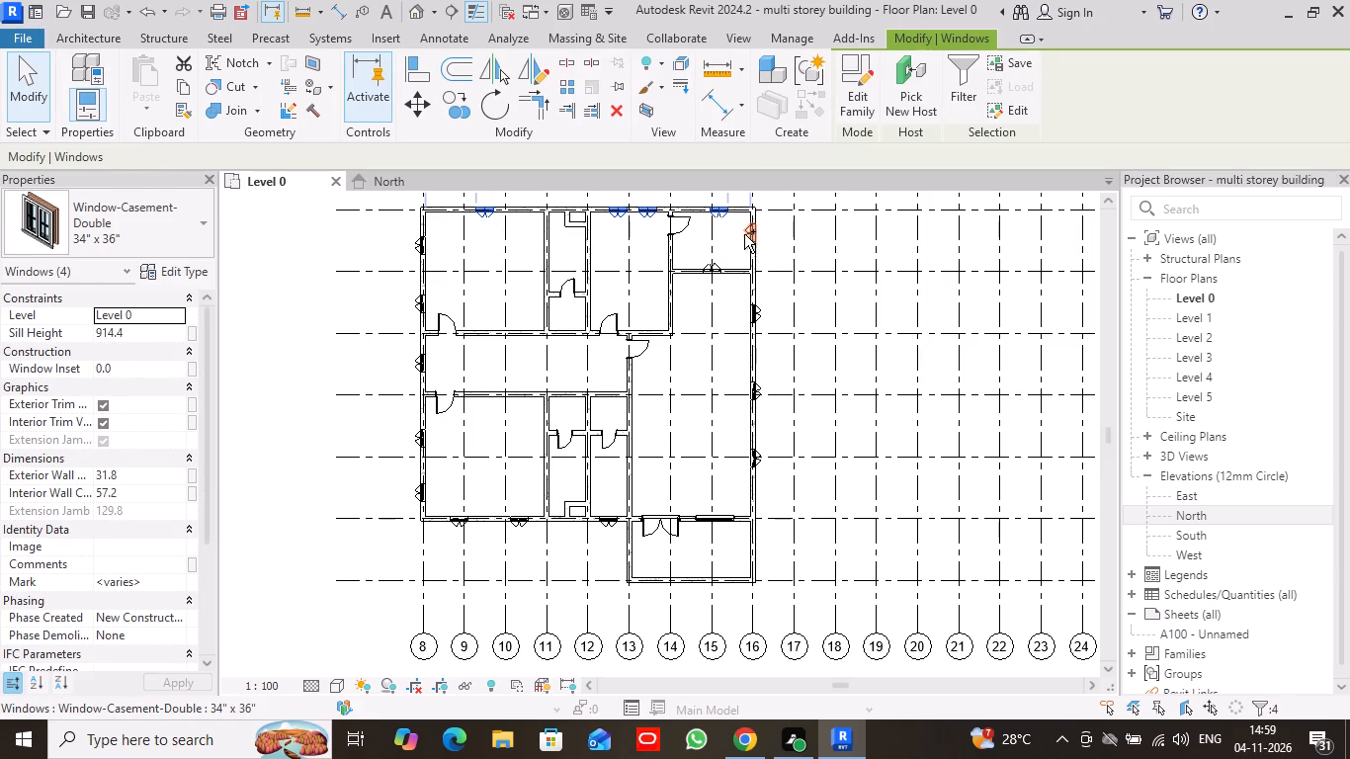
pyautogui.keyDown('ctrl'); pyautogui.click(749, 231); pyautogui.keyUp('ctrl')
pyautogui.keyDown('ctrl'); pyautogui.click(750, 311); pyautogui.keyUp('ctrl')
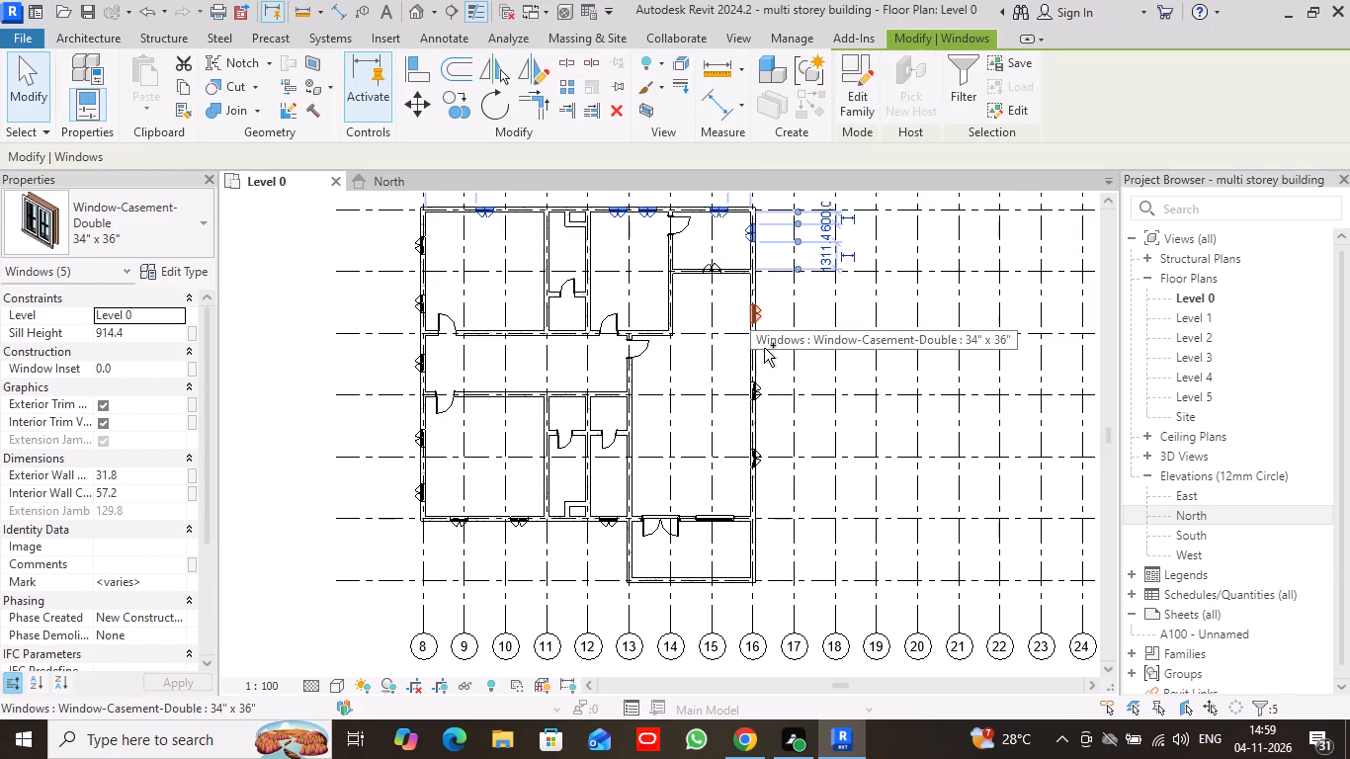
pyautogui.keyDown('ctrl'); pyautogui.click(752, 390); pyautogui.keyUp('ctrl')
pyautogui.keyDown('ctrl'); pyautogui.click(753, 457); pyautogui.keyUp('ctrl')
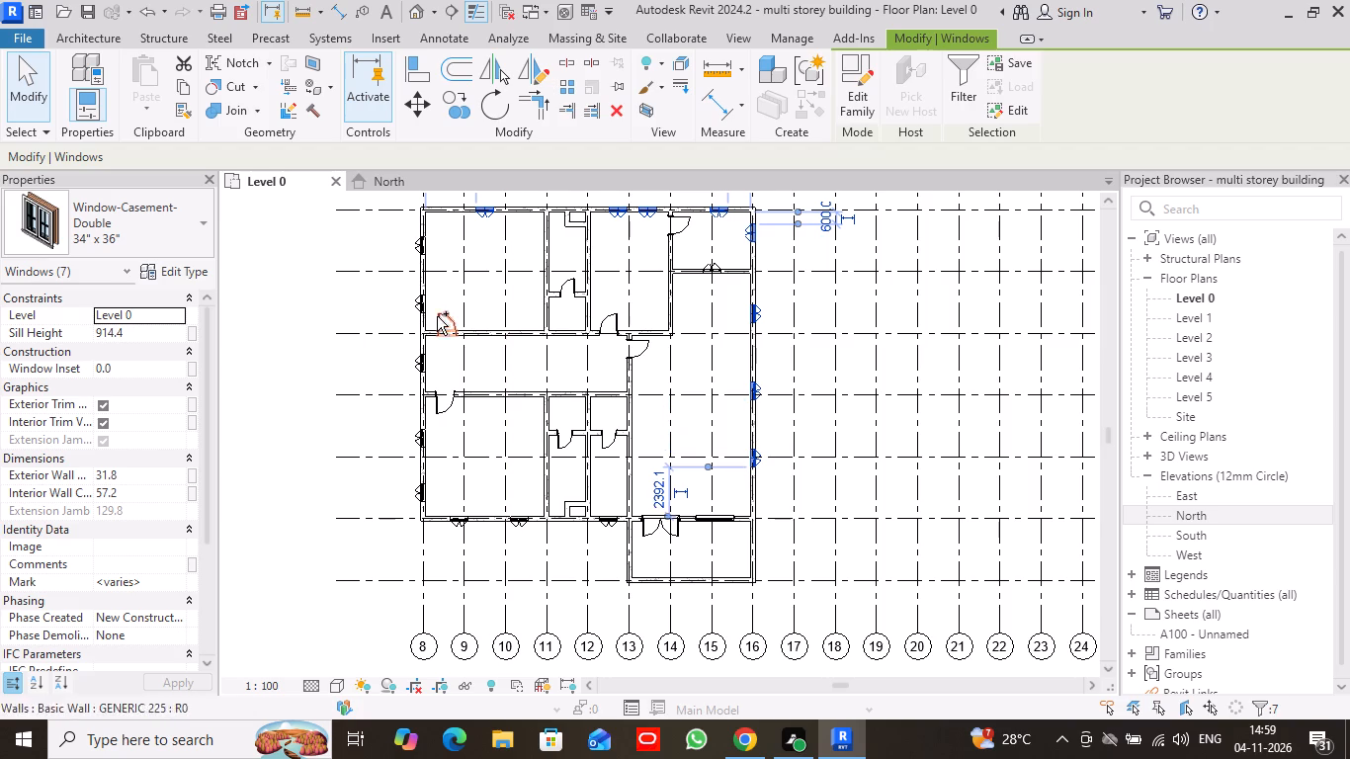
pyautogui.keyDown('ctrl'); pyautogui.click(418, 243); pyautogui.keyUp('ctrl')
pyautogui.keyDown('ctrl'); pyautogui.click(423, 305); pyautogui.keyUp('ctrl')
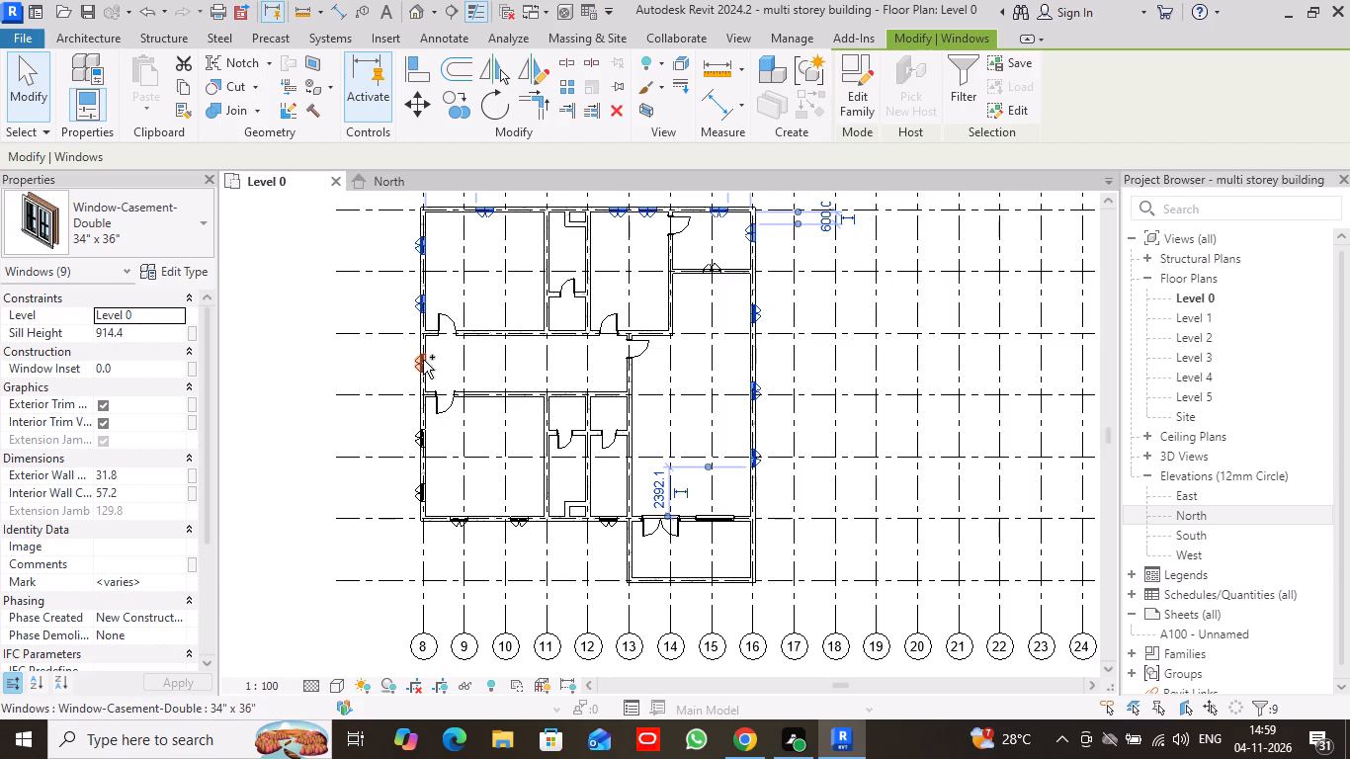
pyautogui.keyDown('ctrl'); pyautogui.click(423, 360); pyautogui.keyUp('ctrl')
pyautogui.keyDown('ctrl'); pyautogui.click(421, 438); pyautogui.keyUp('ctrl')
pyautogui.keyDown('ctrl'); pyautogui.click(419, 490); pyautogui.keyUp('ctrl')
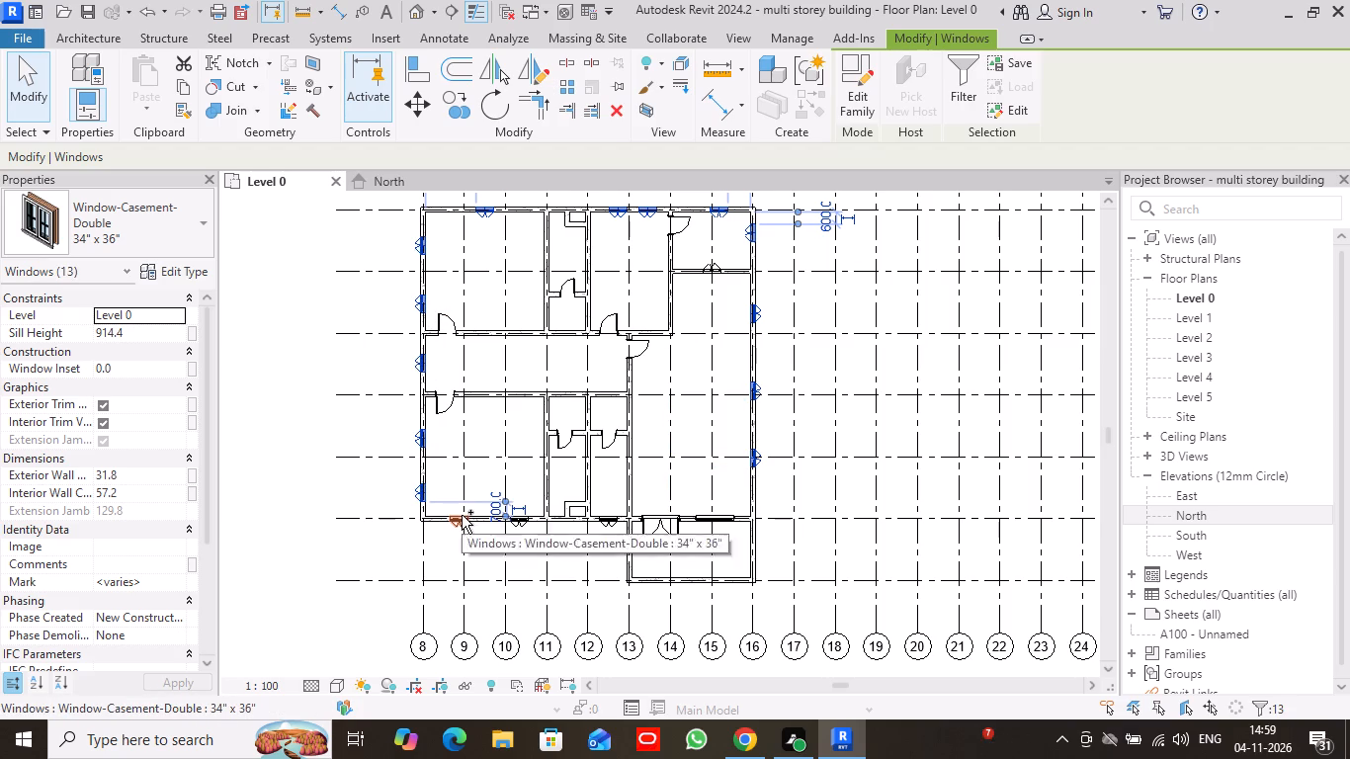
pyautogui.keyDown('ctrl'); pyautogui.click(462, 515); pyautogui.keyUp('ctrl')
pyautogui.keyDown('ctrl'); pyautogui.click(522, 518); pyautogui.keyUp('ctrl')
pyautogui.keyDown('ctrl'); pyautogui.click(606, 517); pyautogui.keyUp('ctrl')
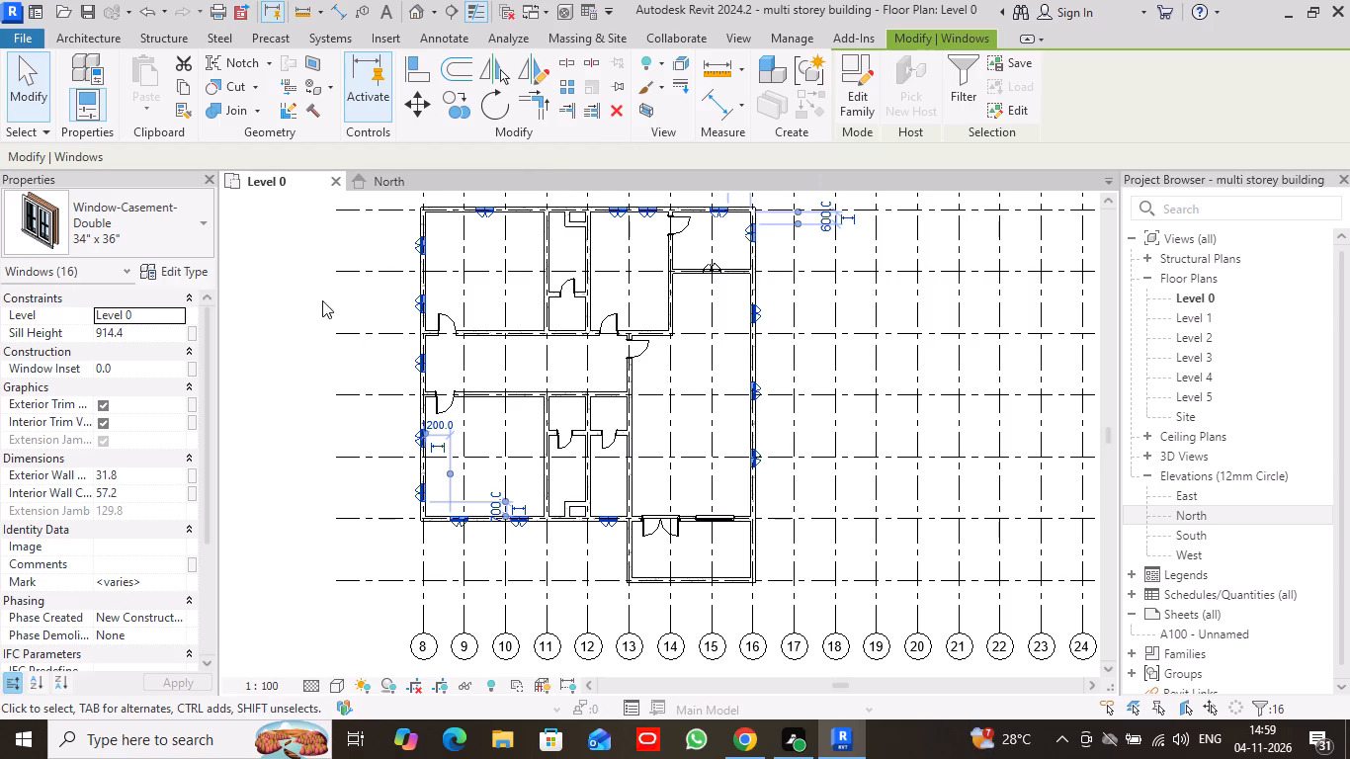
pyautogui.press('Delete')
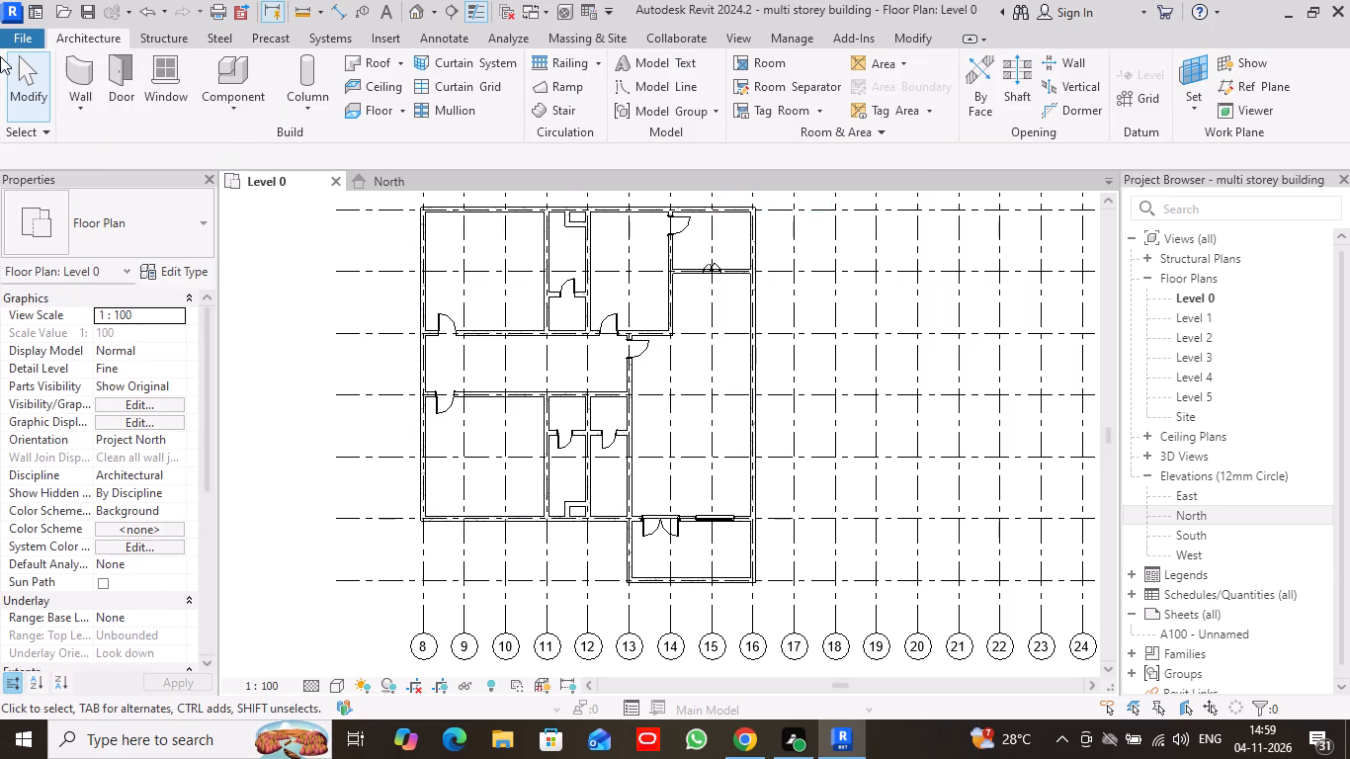
# Place Windows_Sgl_Plain 1360x910mm windows in the northwest room, one about 1000 mm from the north wall's east end and one centred in the grid 8 wall.
pyautogui.click(159, 75)
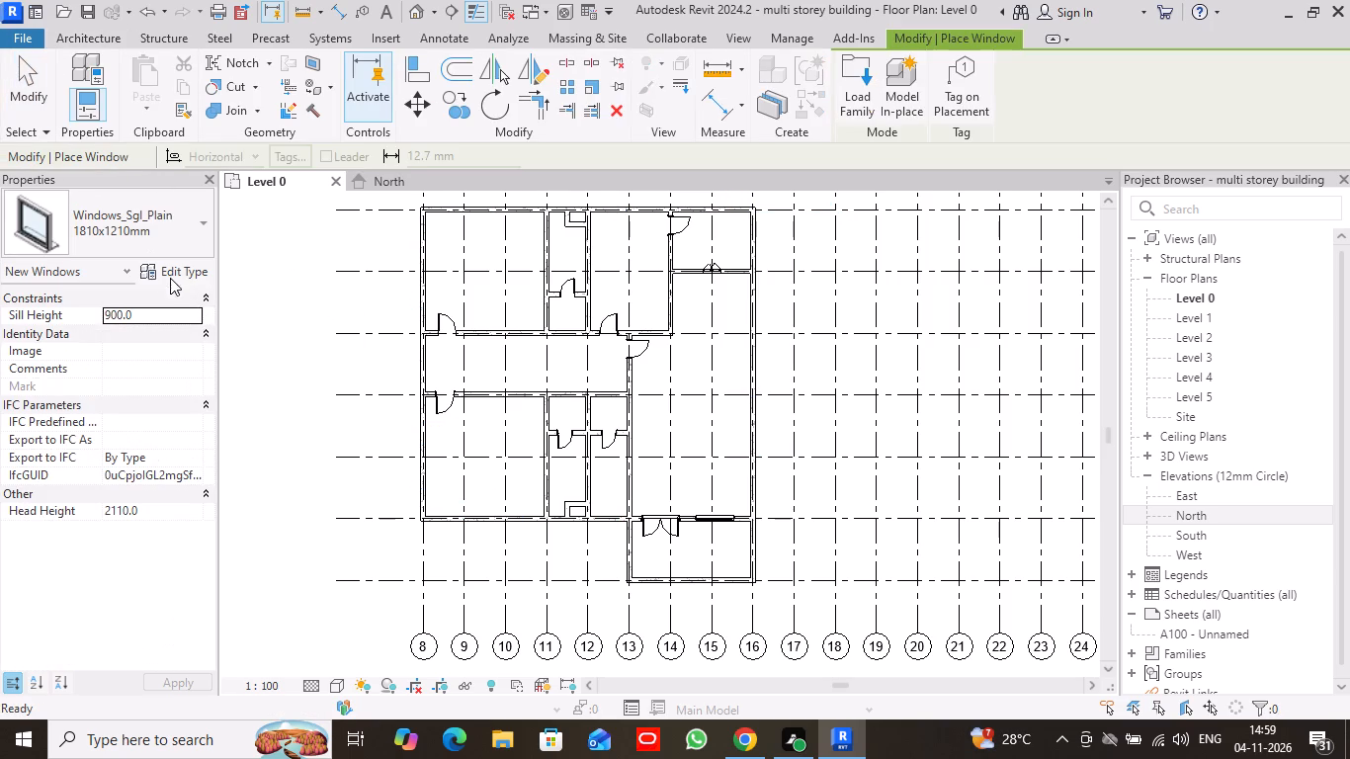
pyautogui.click(198, 220)
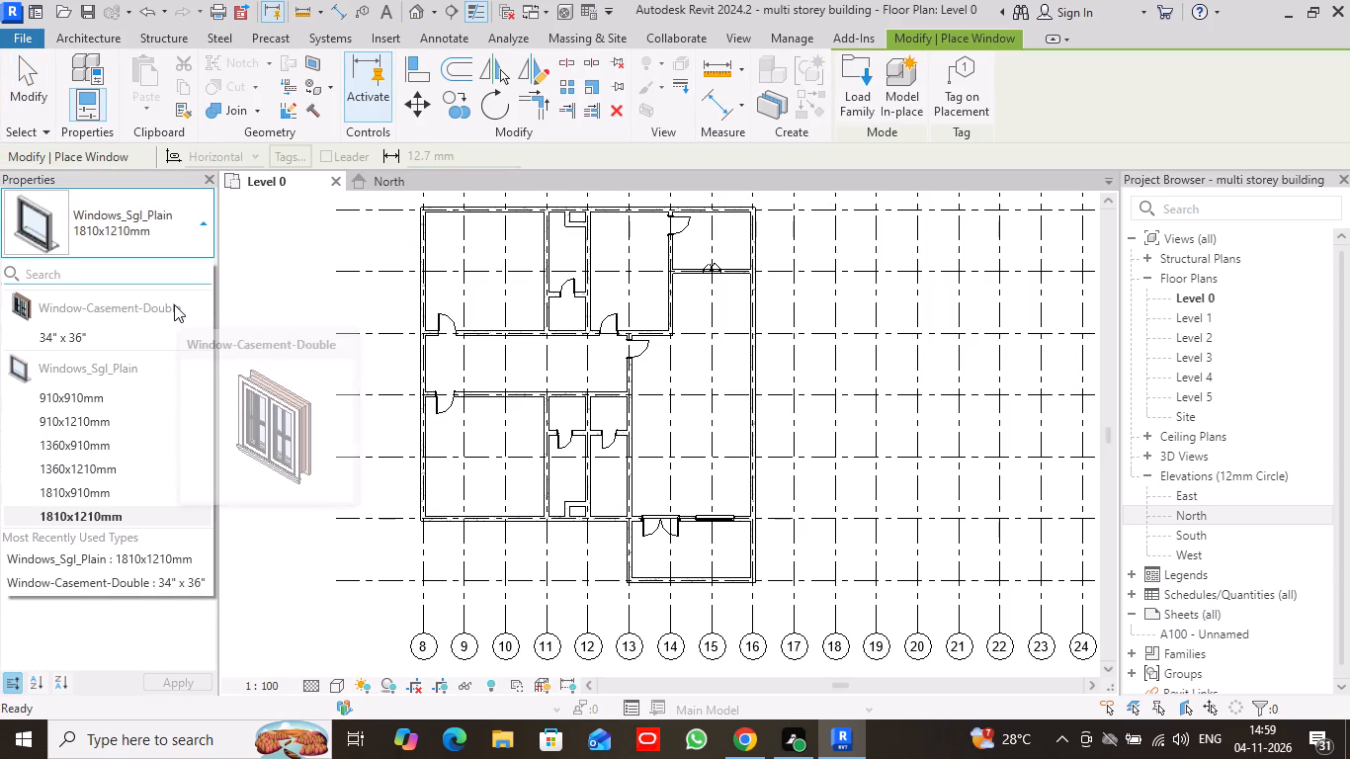
pyautogui.click(107, 454)
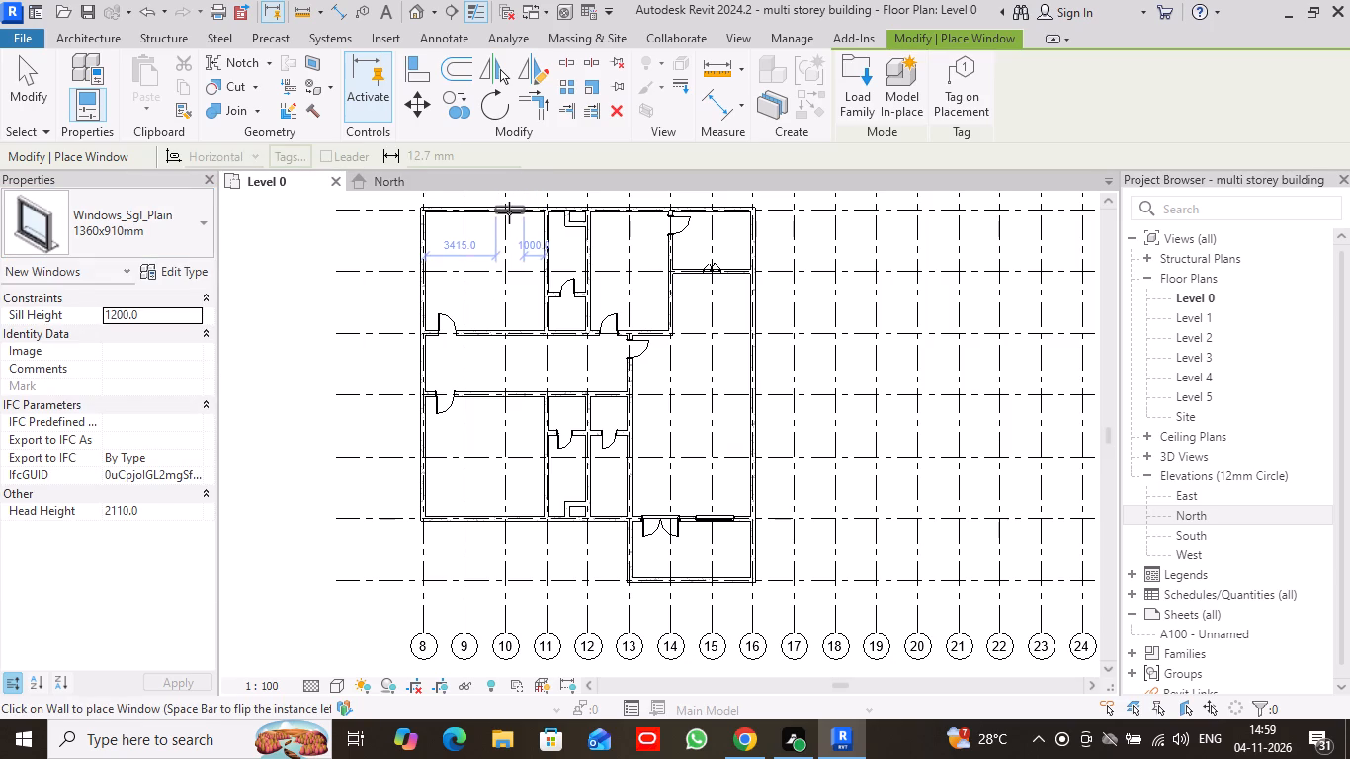
pyautogui.click(509, 212)
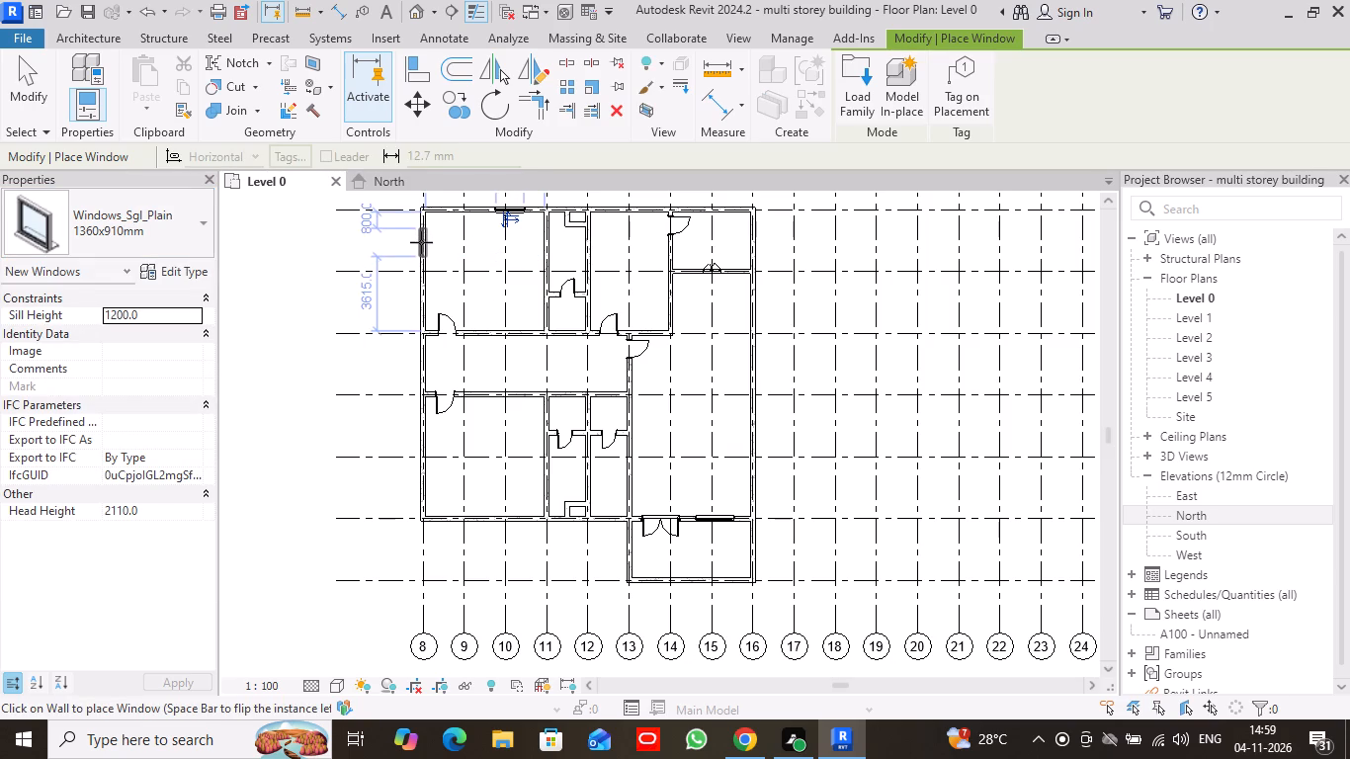
pyautogui.click(417, 267)
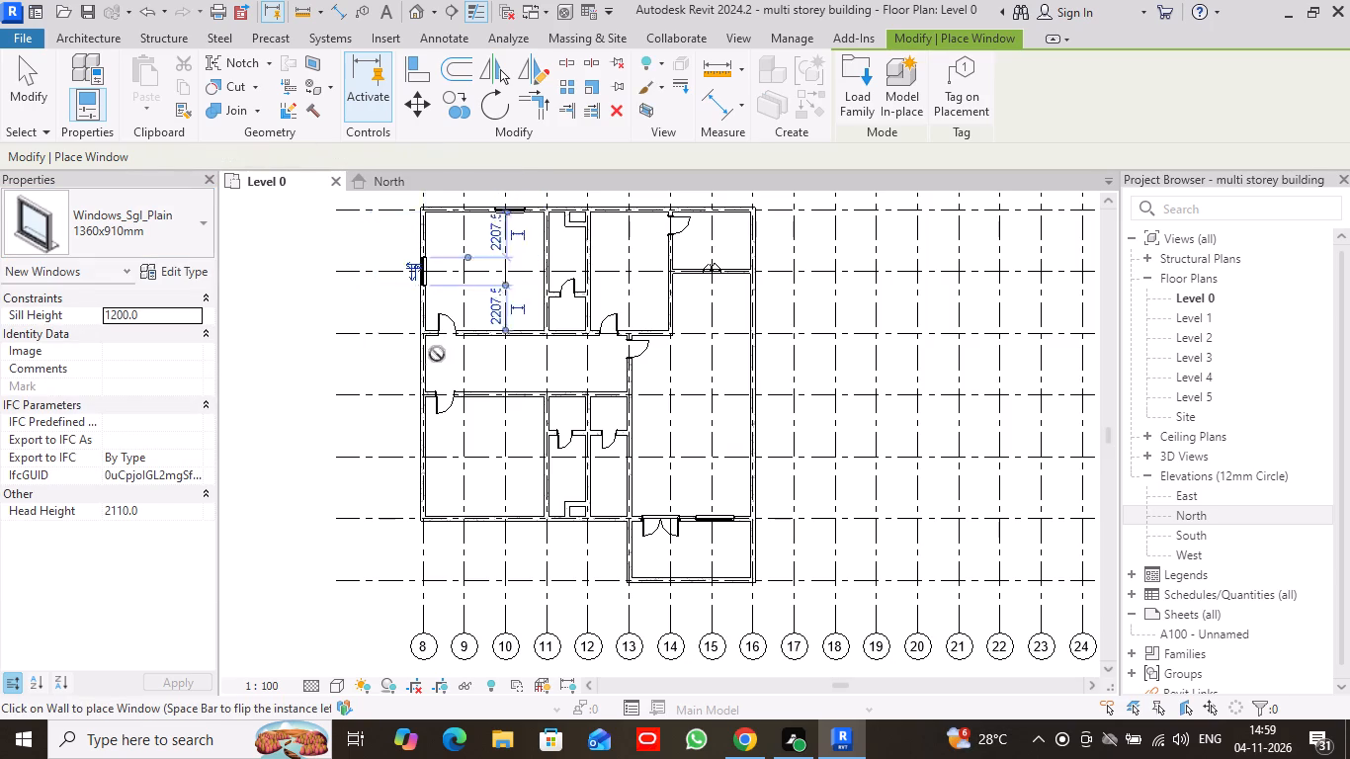
# Place 1360x910mm windows centred in the corridor's grid 8 wall, about 1400 mm from the southwest room's north corner, and two in its south wall.
pyautogui.click(420, 364)
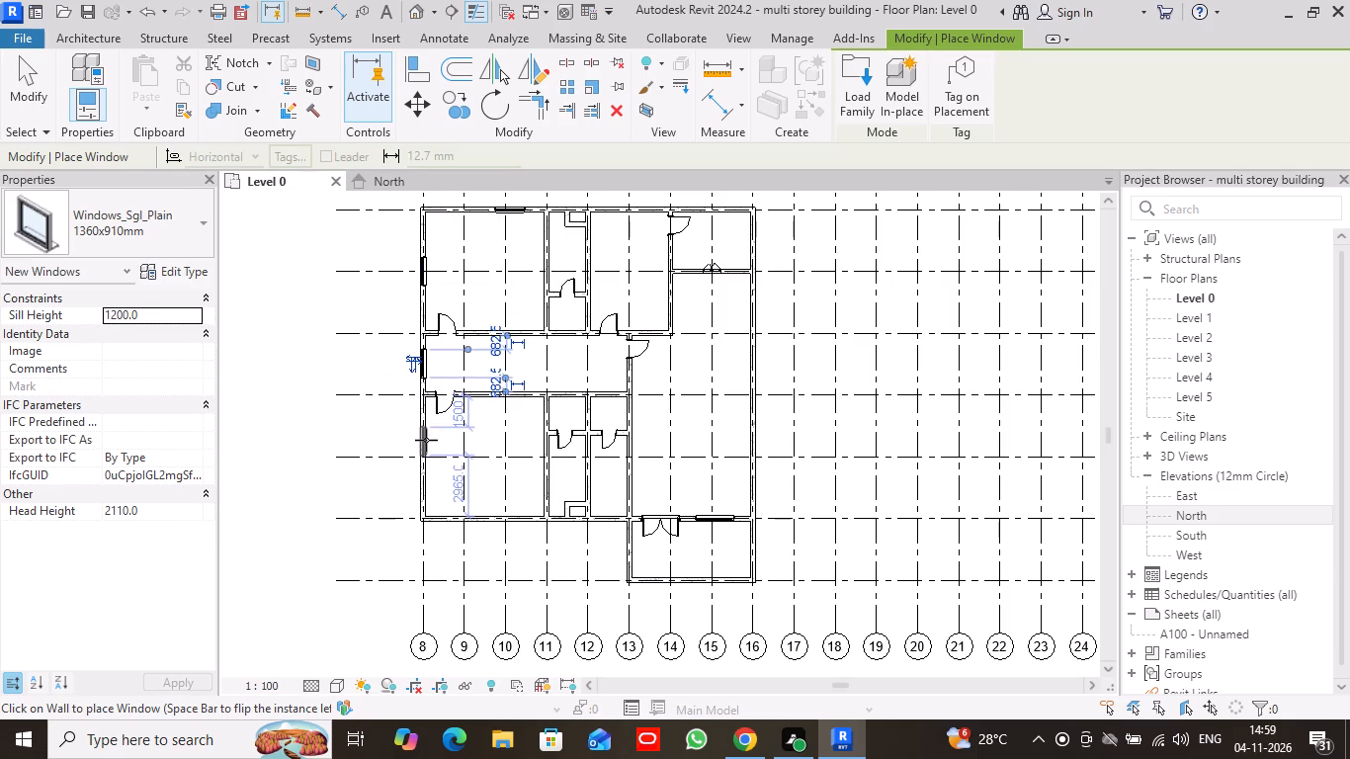
pyautogui.click(426, 439)
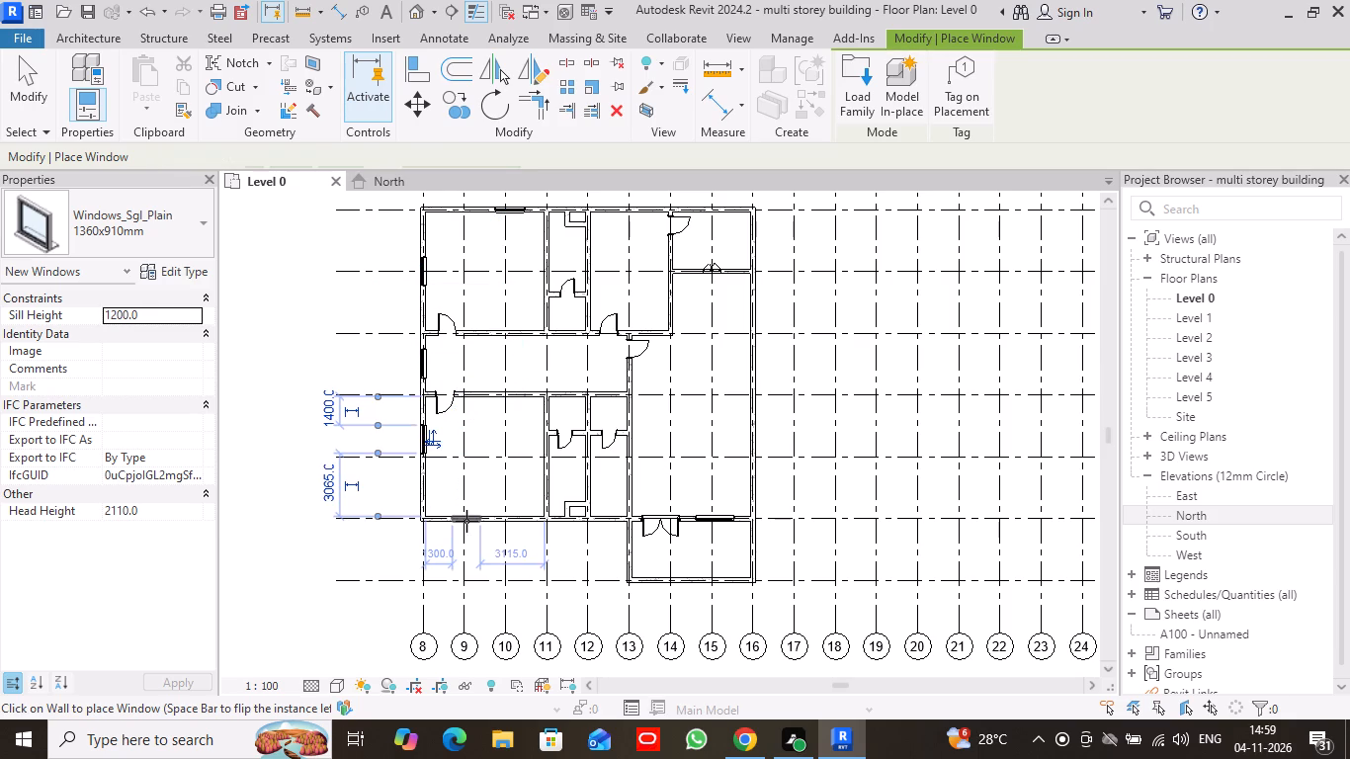
pyautogui.click(461, 523)
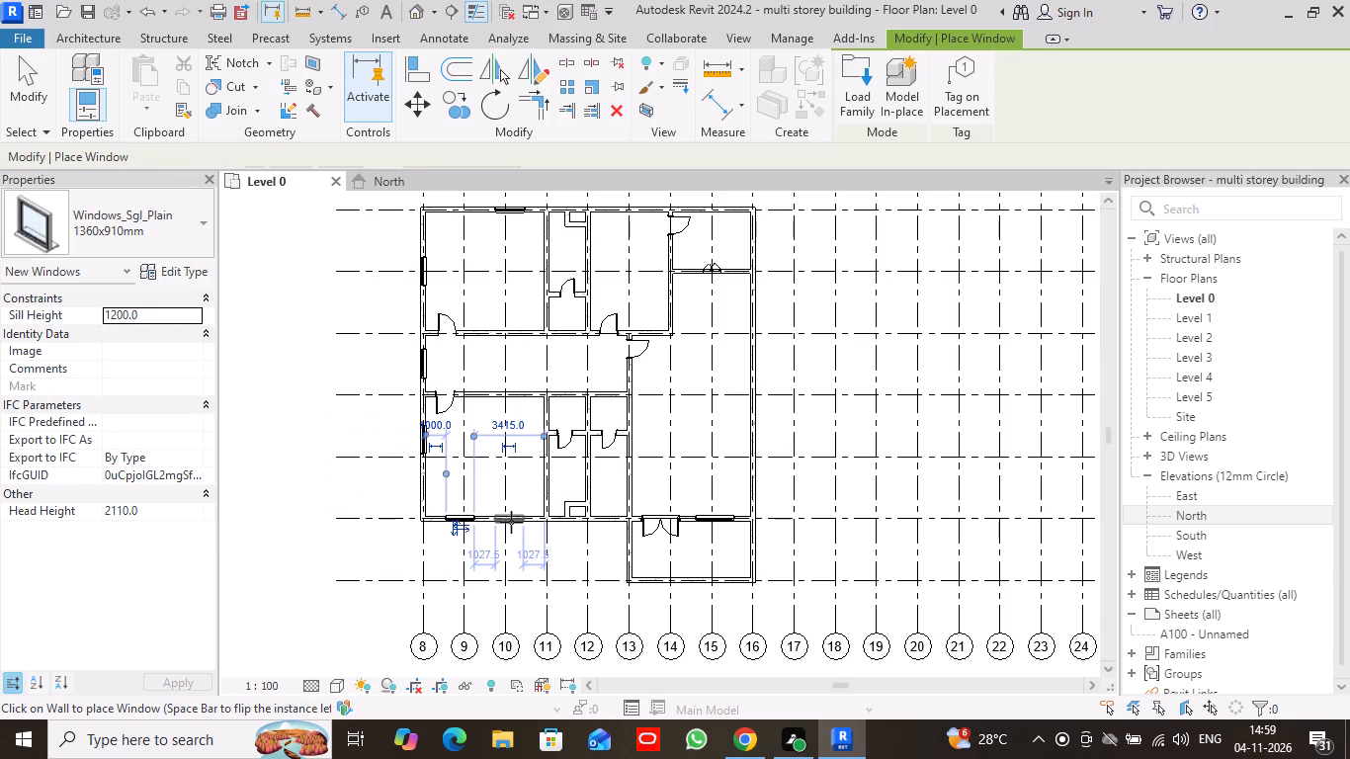
pyautogui.click(511, 522)
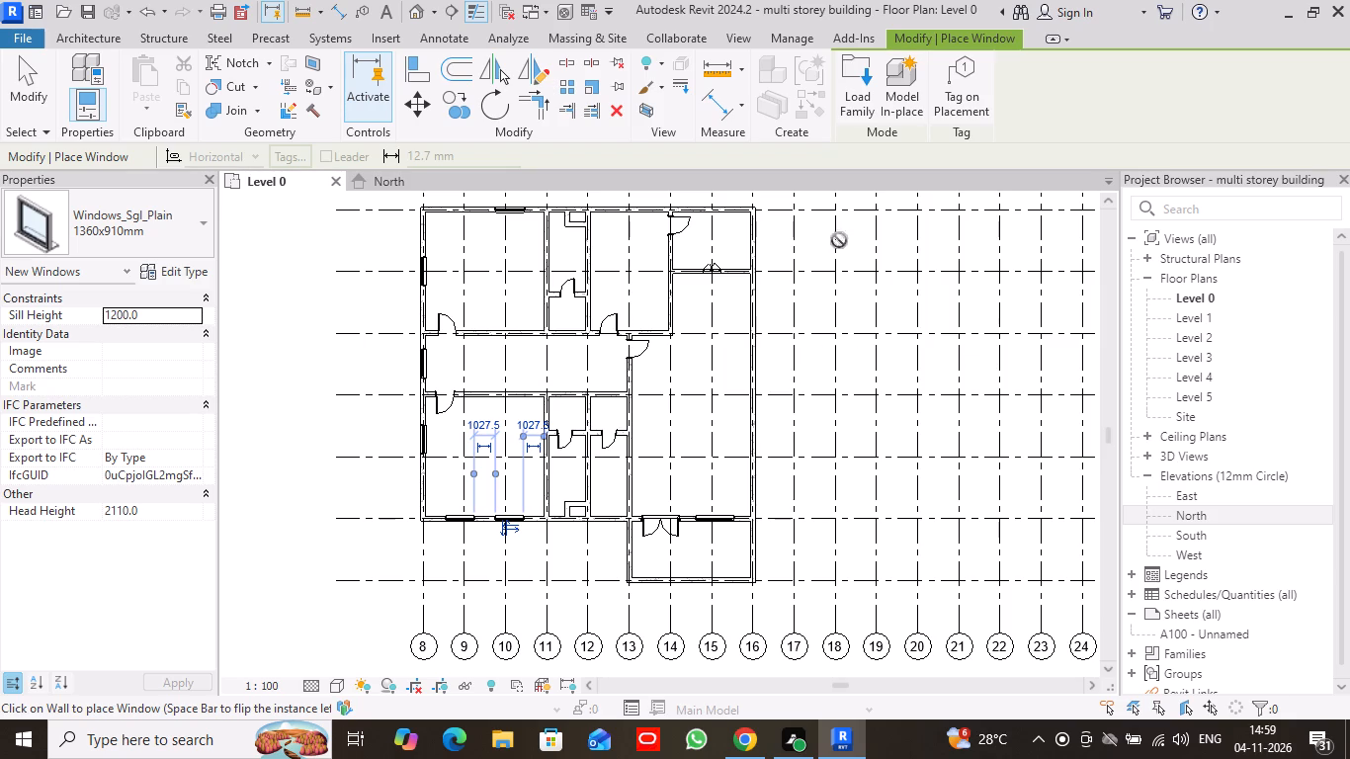
# Place 1360x910mm windows centred in the north wall between grids 12 and 14 and in the northeast room's east and north walls.
pyautogui.click(630, 209)
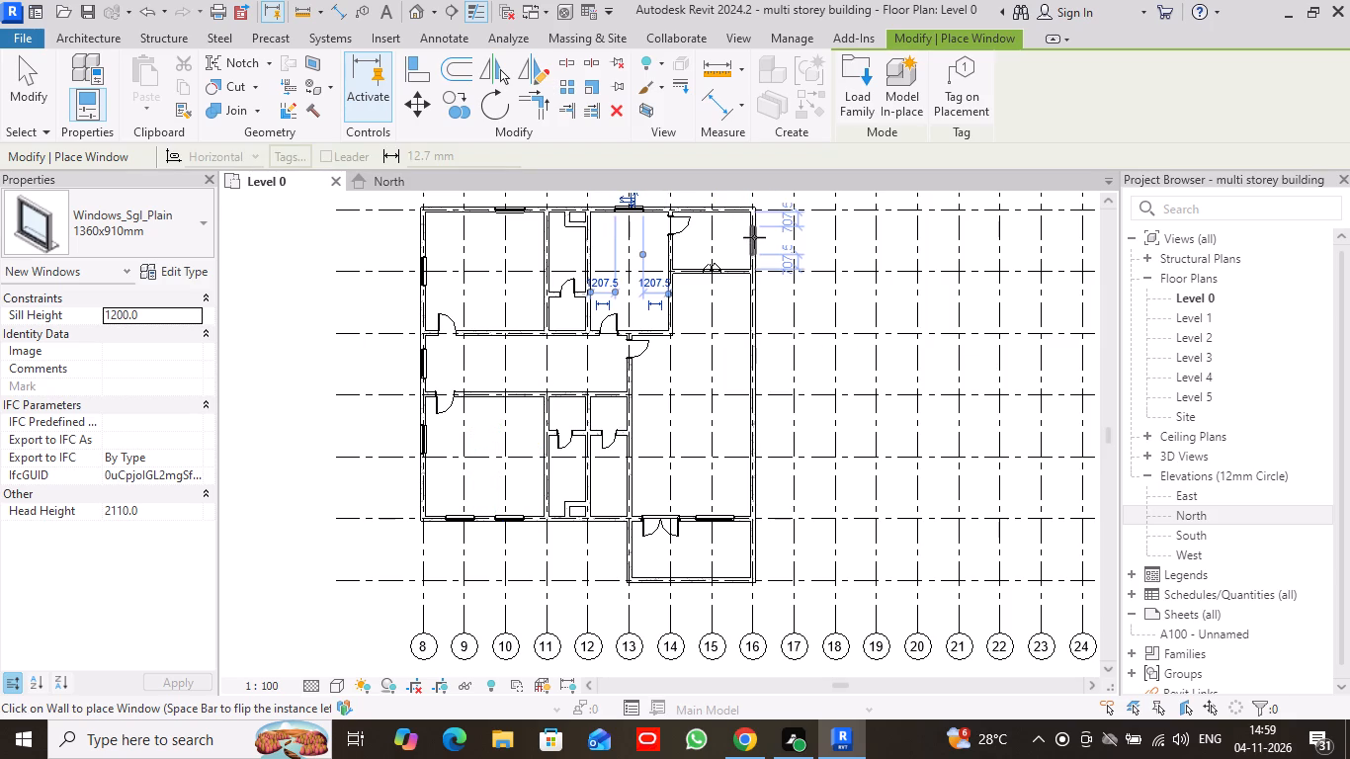
pyautogui.click(754, 234)
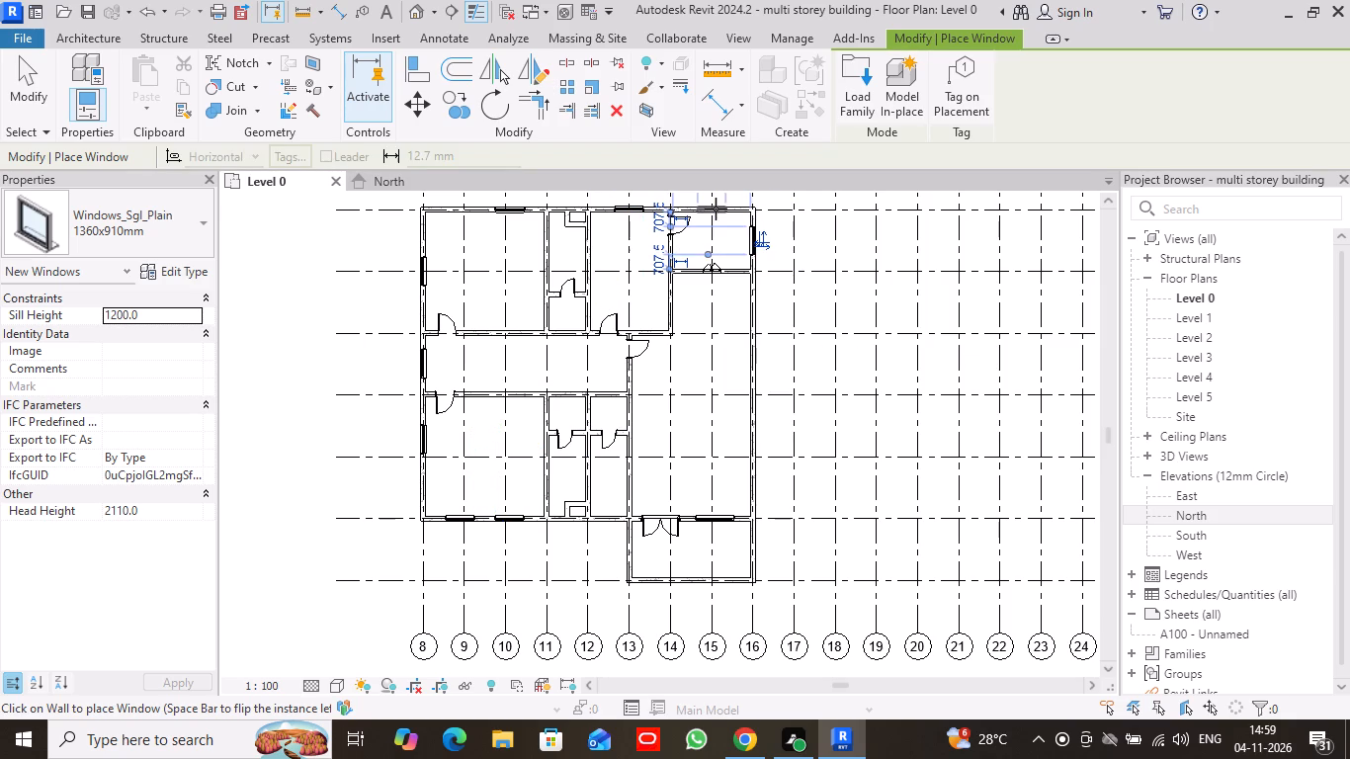
pyautogui.click(716, 209)
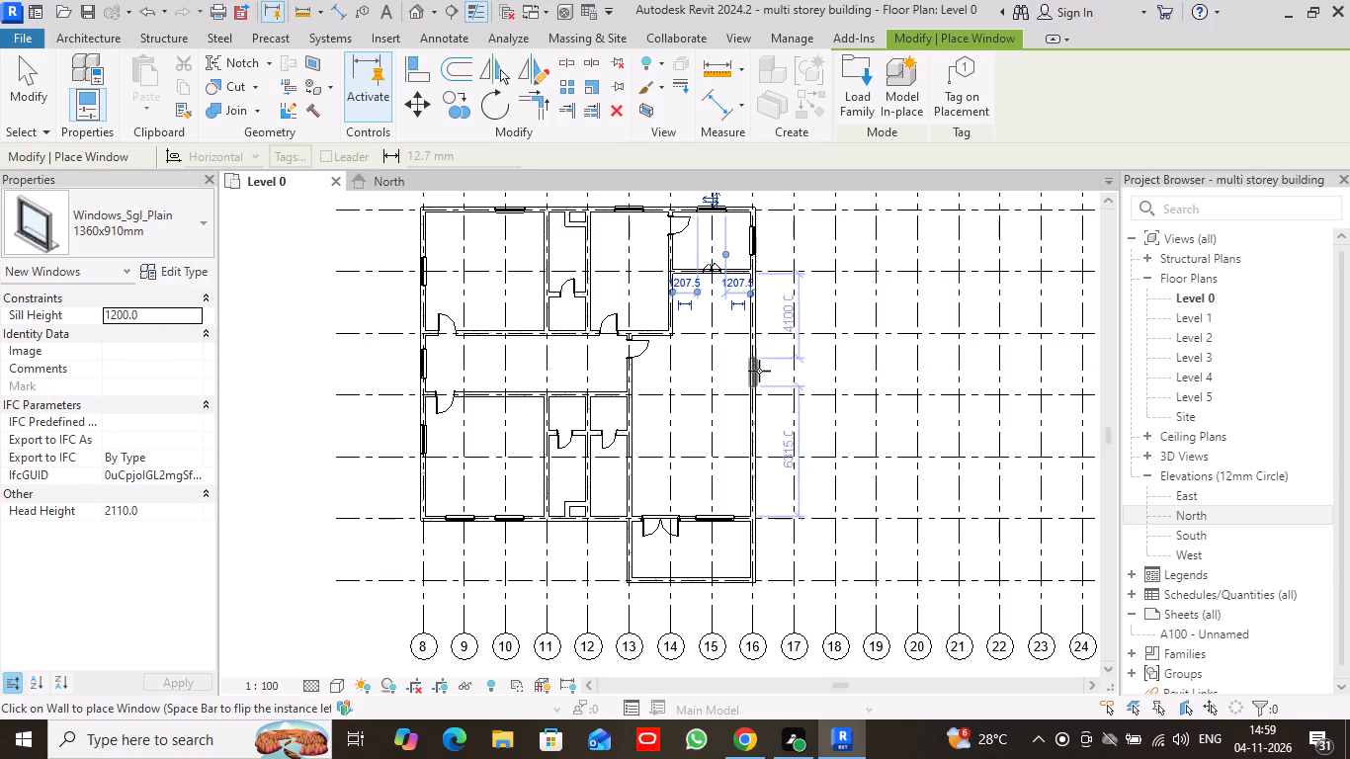
# Place three 1360x910mm windows in the large east room's grid 16 wall, about 1900 mm from its north corner and 1200 mm from its south corner.
pyautogui.click(761, 326)
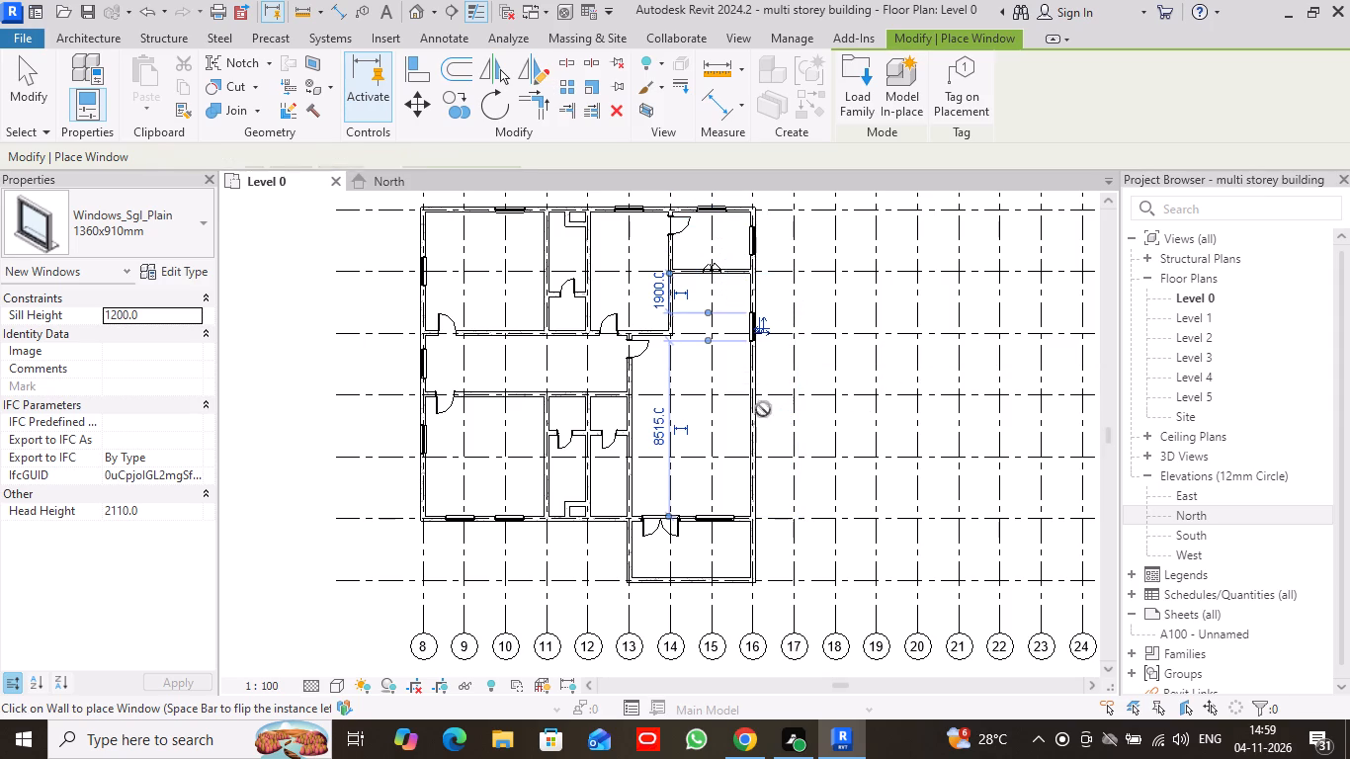
pyautogui.click(753, 403)
pyautogui.click(752, 478)
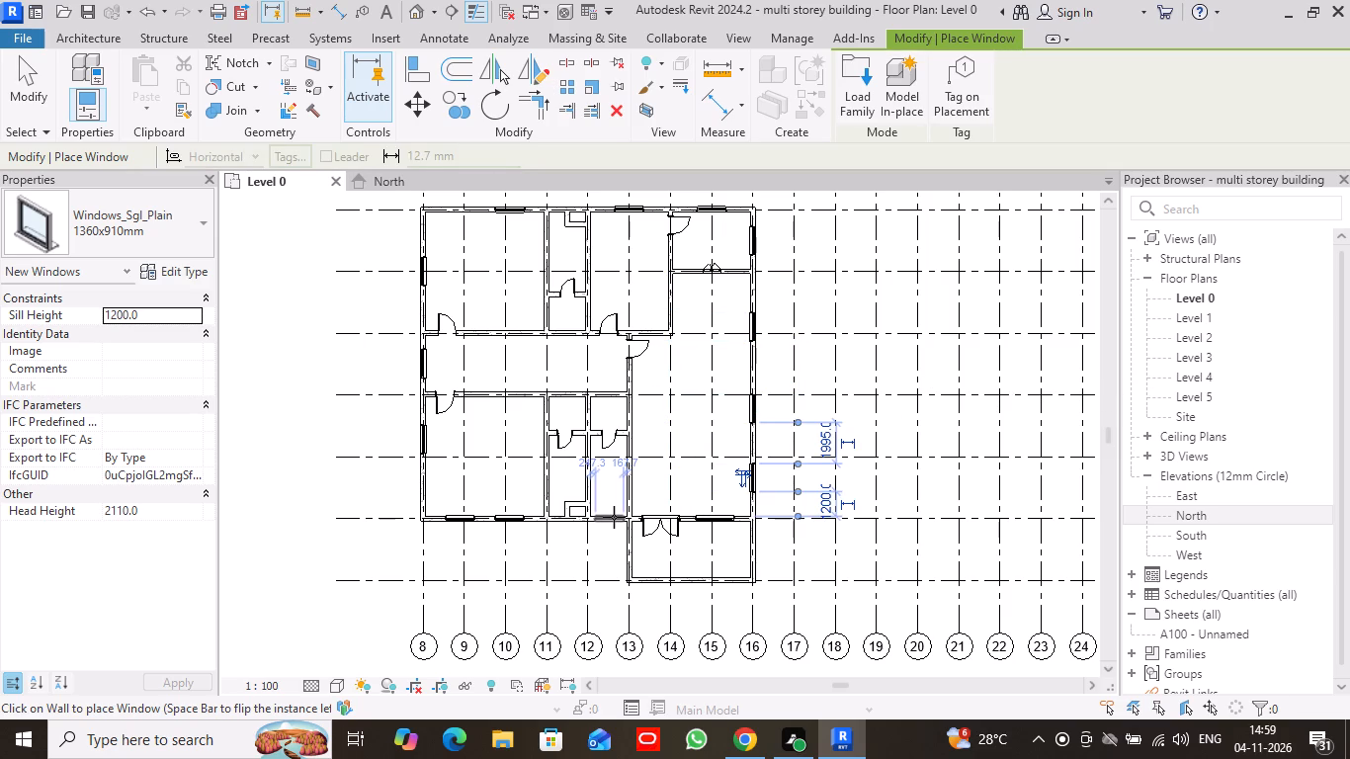
# Place a Windows_Sgl_Plain 910x910mm window centred in the south exterior wall between grids 12 and 13, and finish window placement.
pyautogui.click(202, 223)
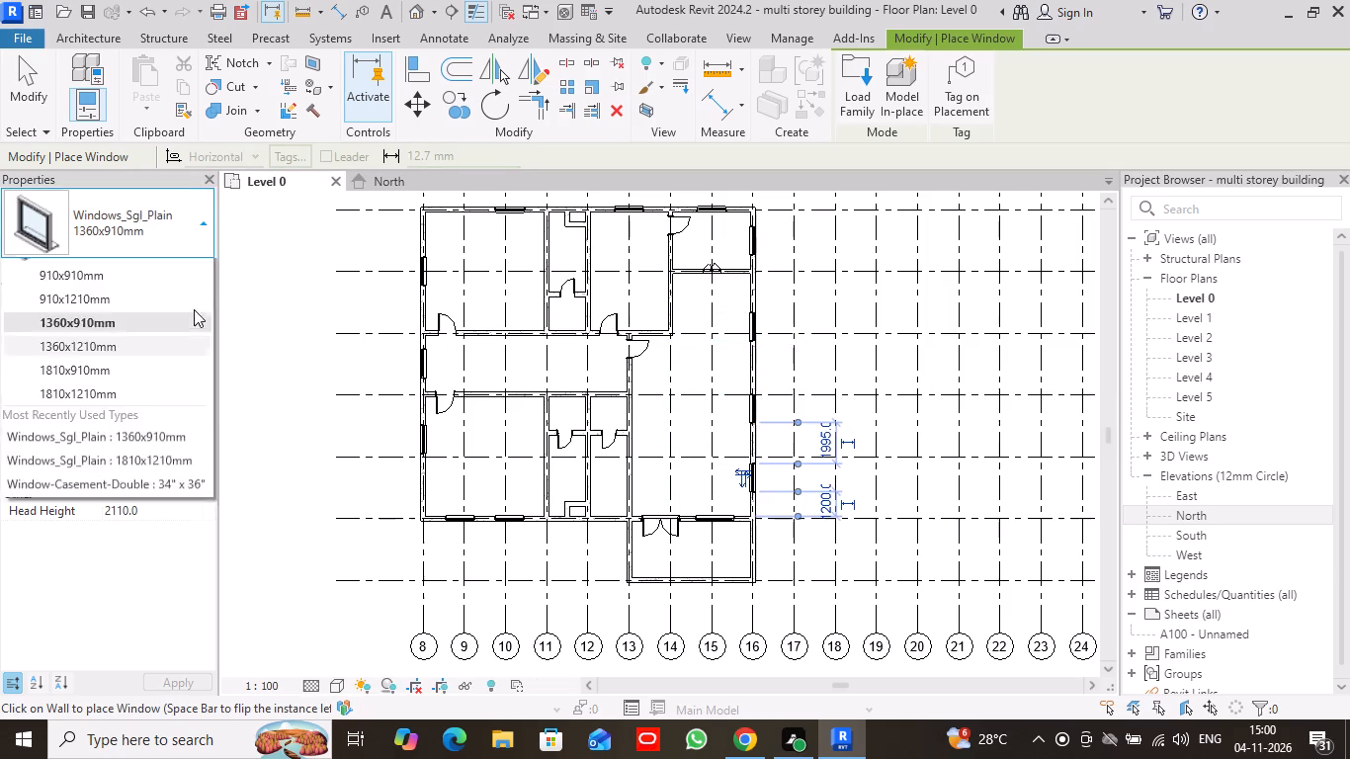
pyautogui.click(99, 397)
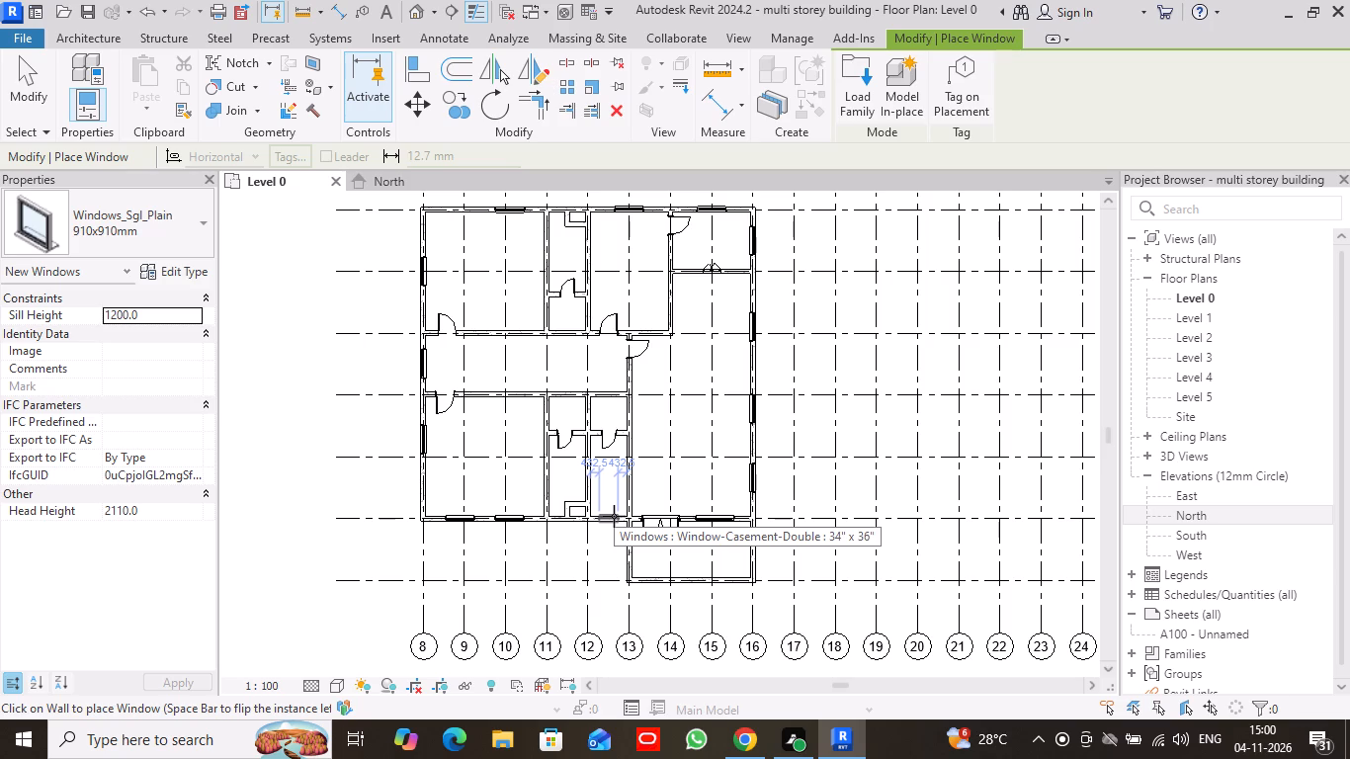
pyautogui.click(614, 516)
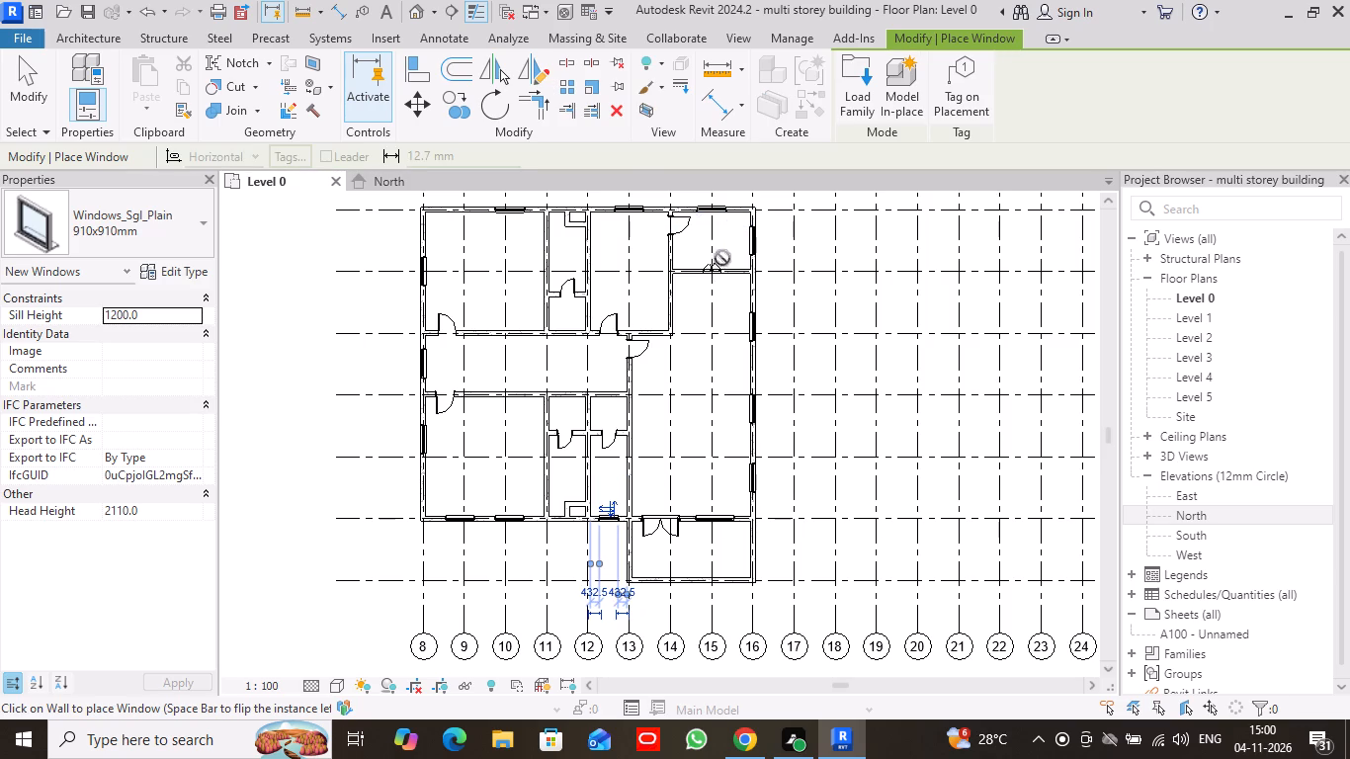
pyautogui.click(26, 74)
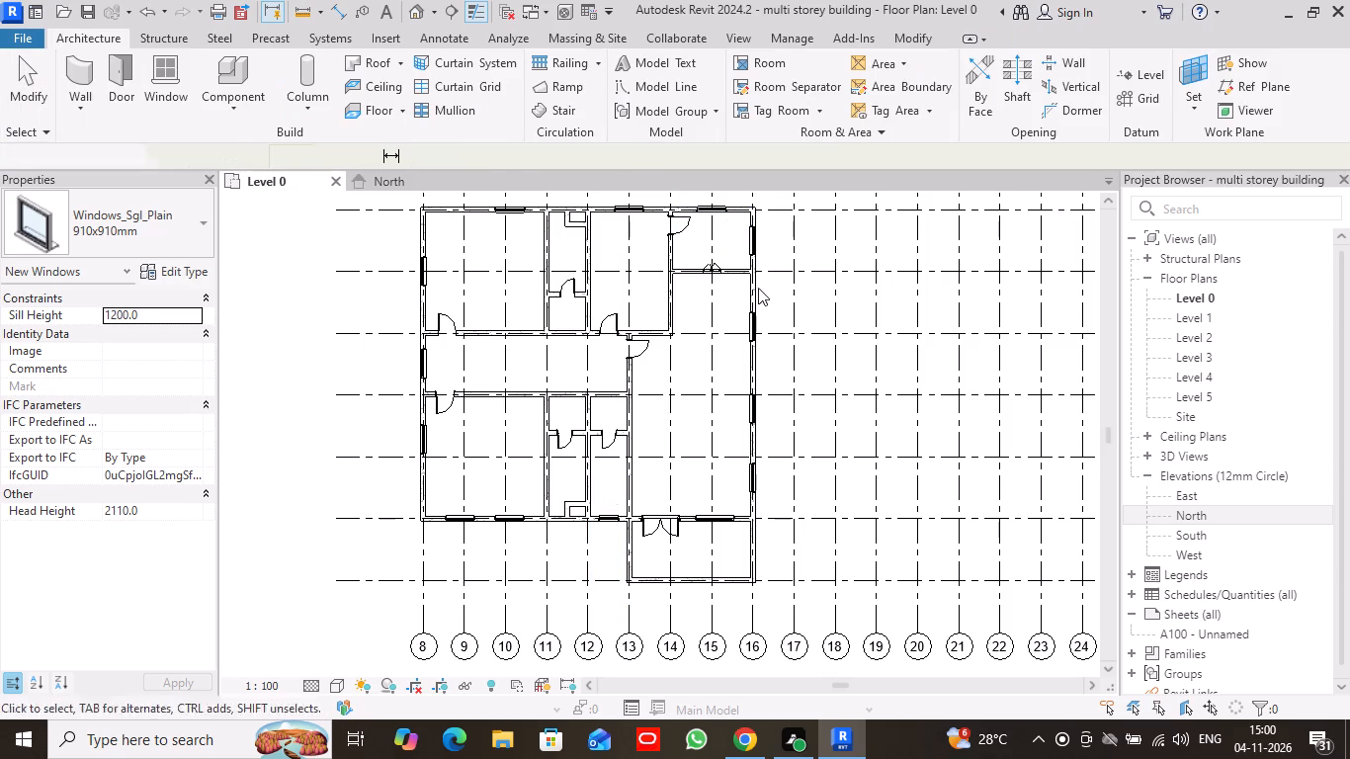
# Delete the remaining double casement window in the wall between the northeast room and the large east room.
pyautogui.click(714, 272)
pyautogui.rightClick(714, 272)
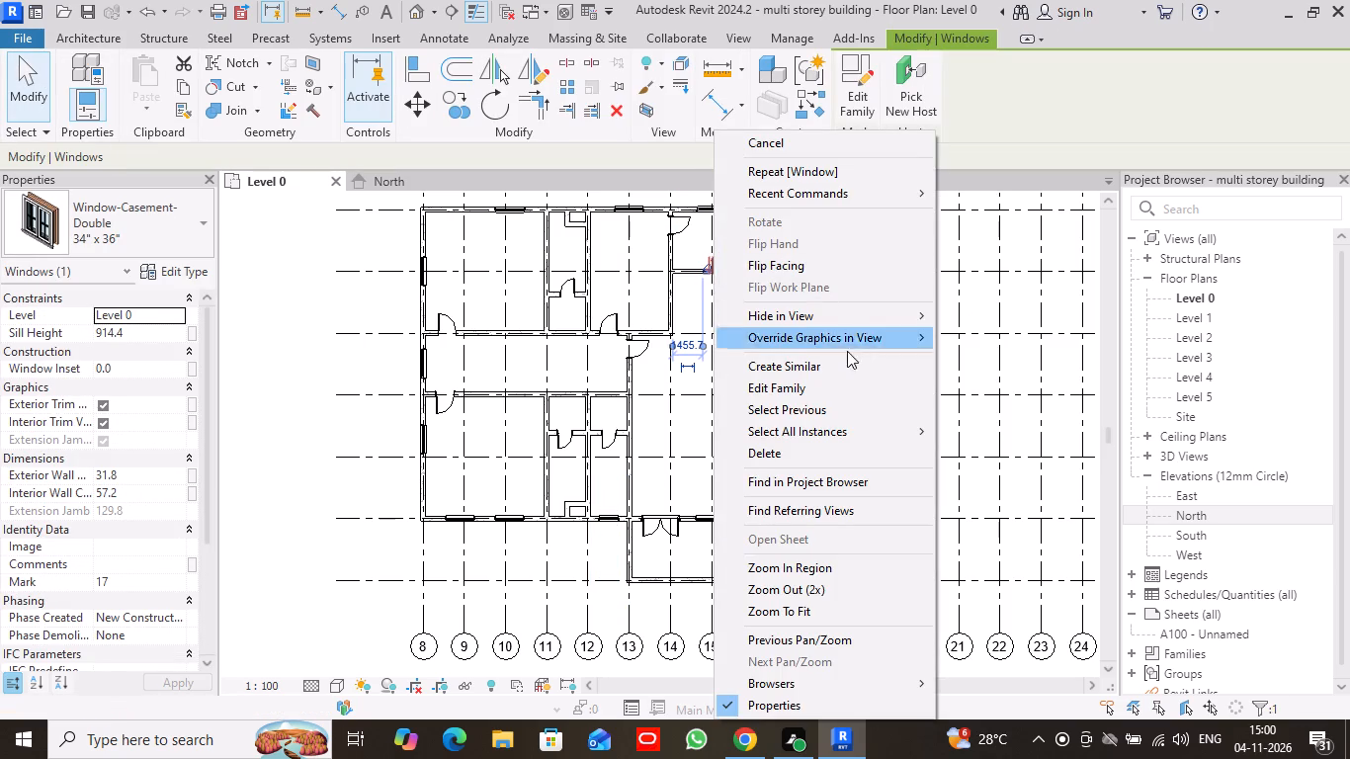
pyautogui.click(789, 446)
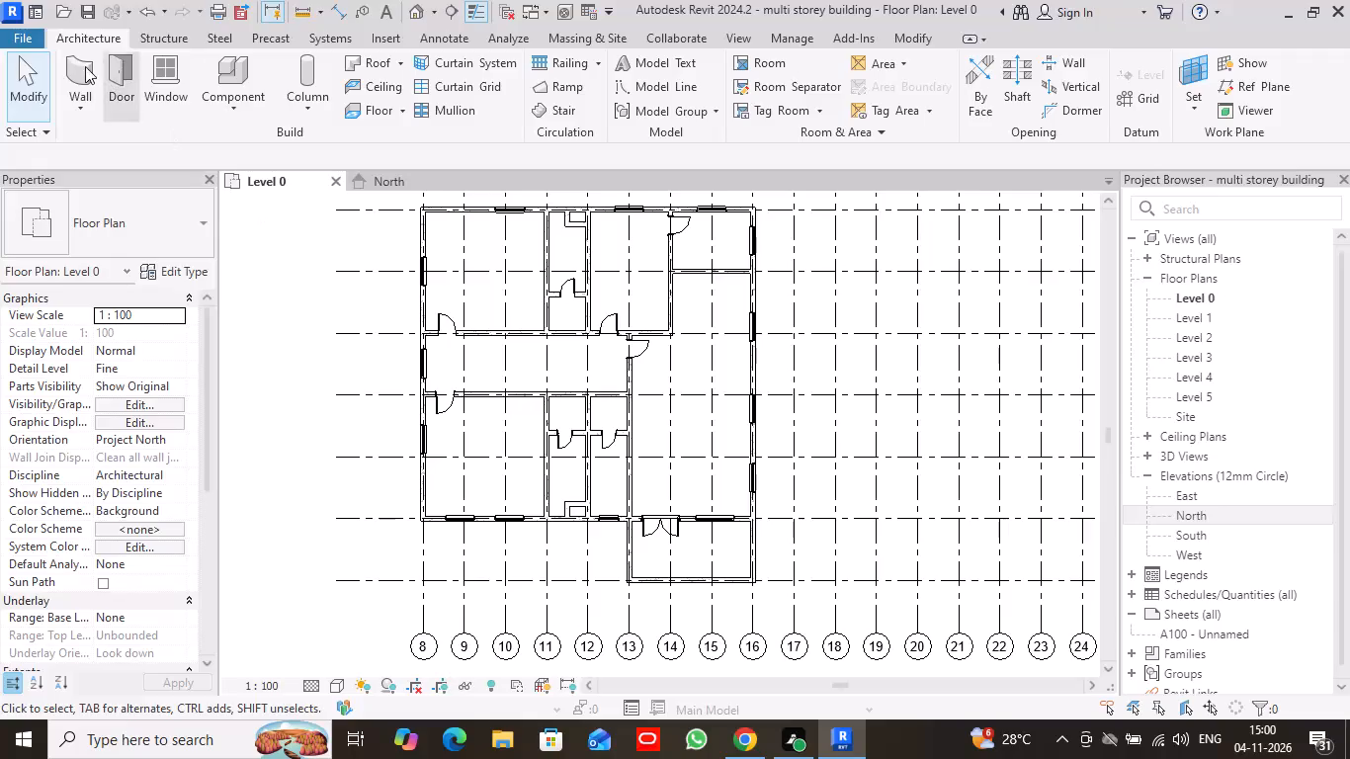
# Place a Windows_Sgl_Plain 910x910mm window centred in the wall between the northeast room and the large east room, and finish placement.
pyautogui.click(152, 63)
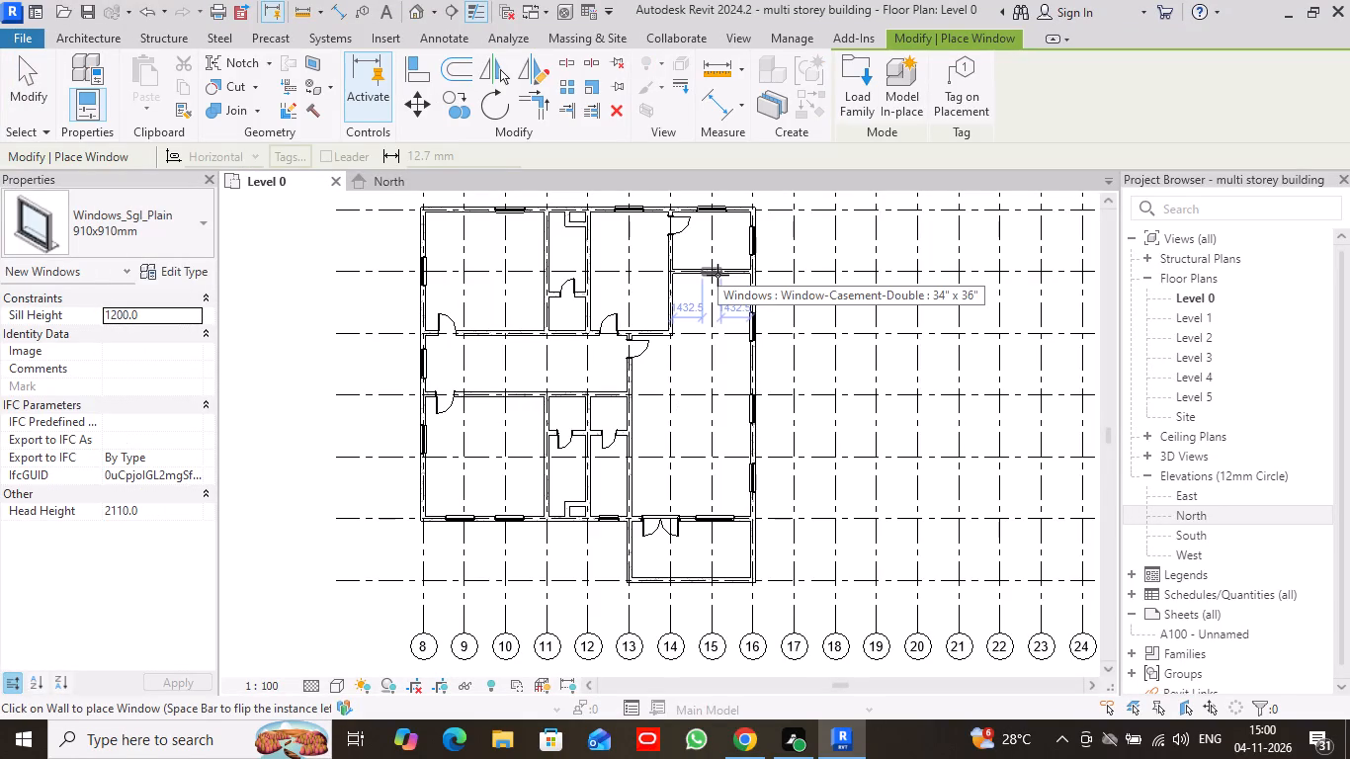
pyautogui.click(717, 275)
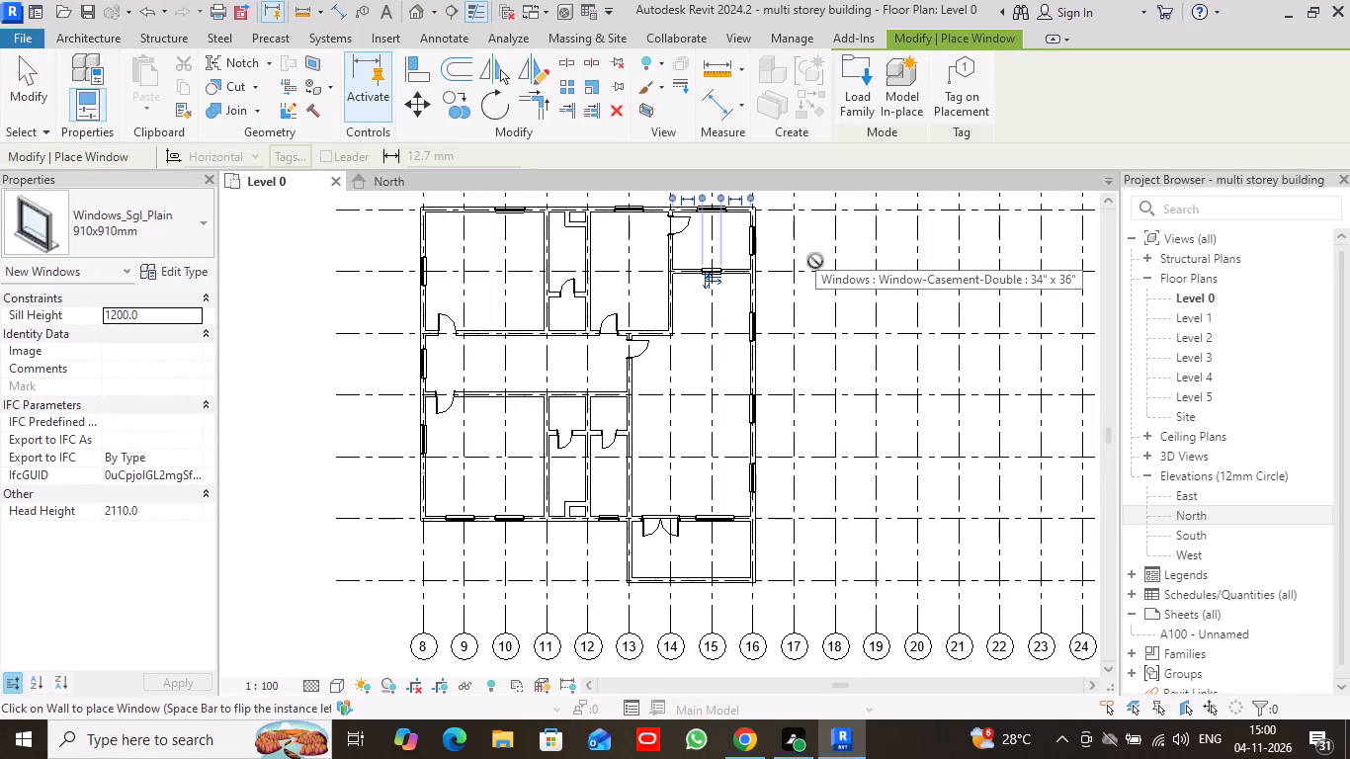
pyautogui.click(14, 73)
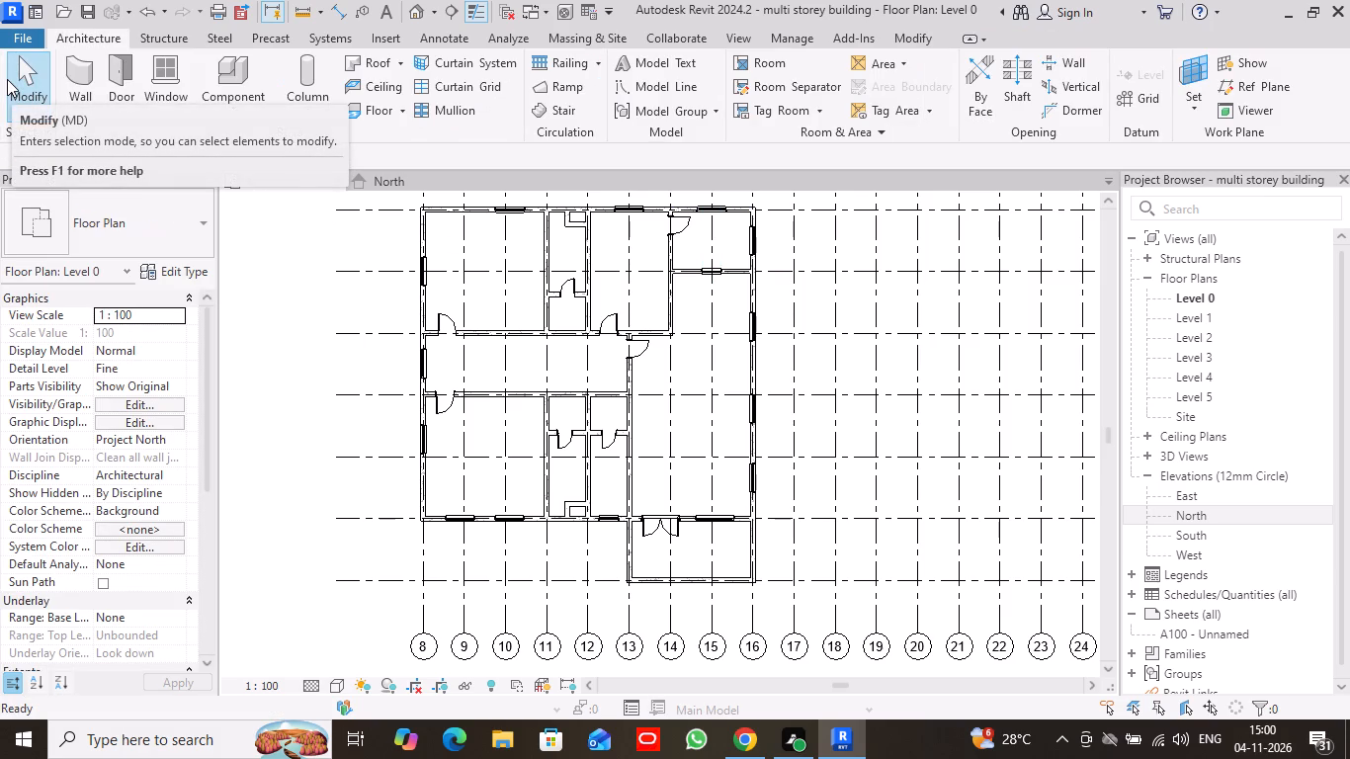
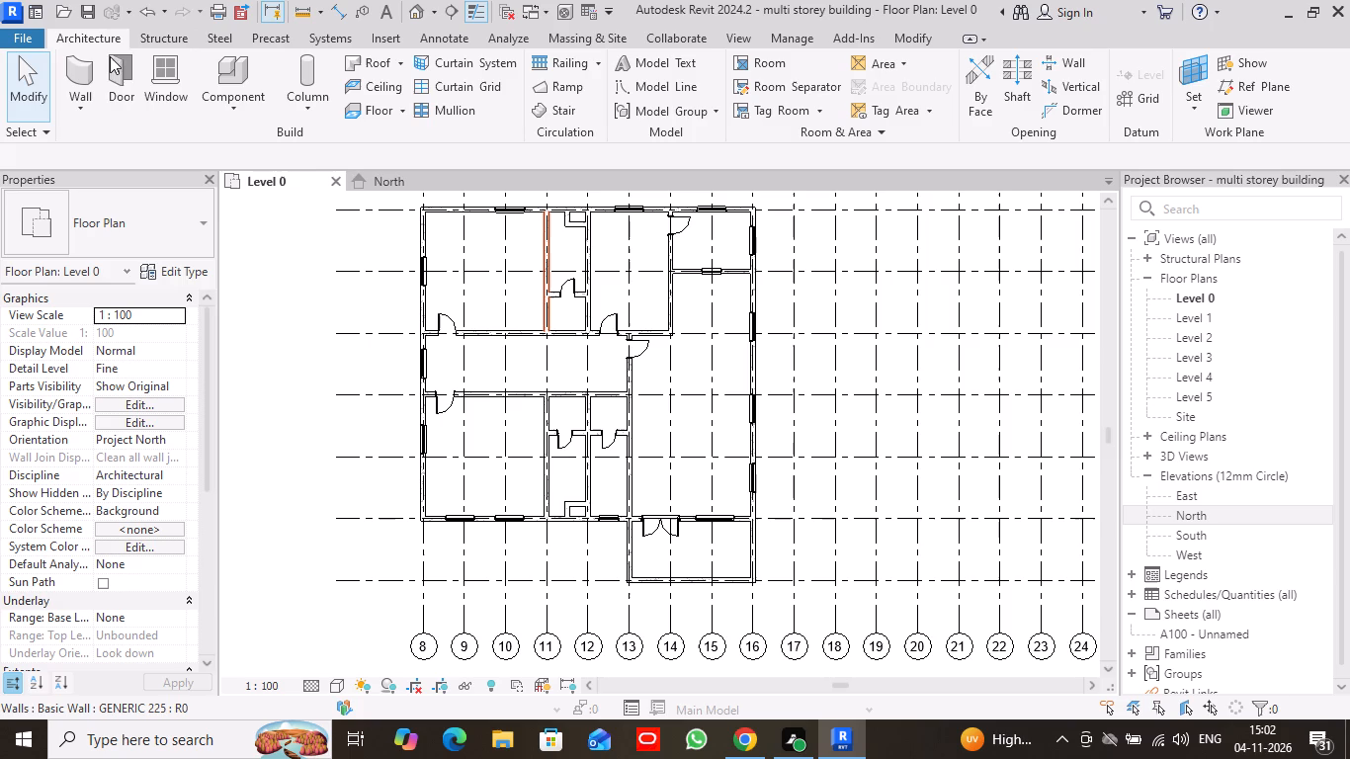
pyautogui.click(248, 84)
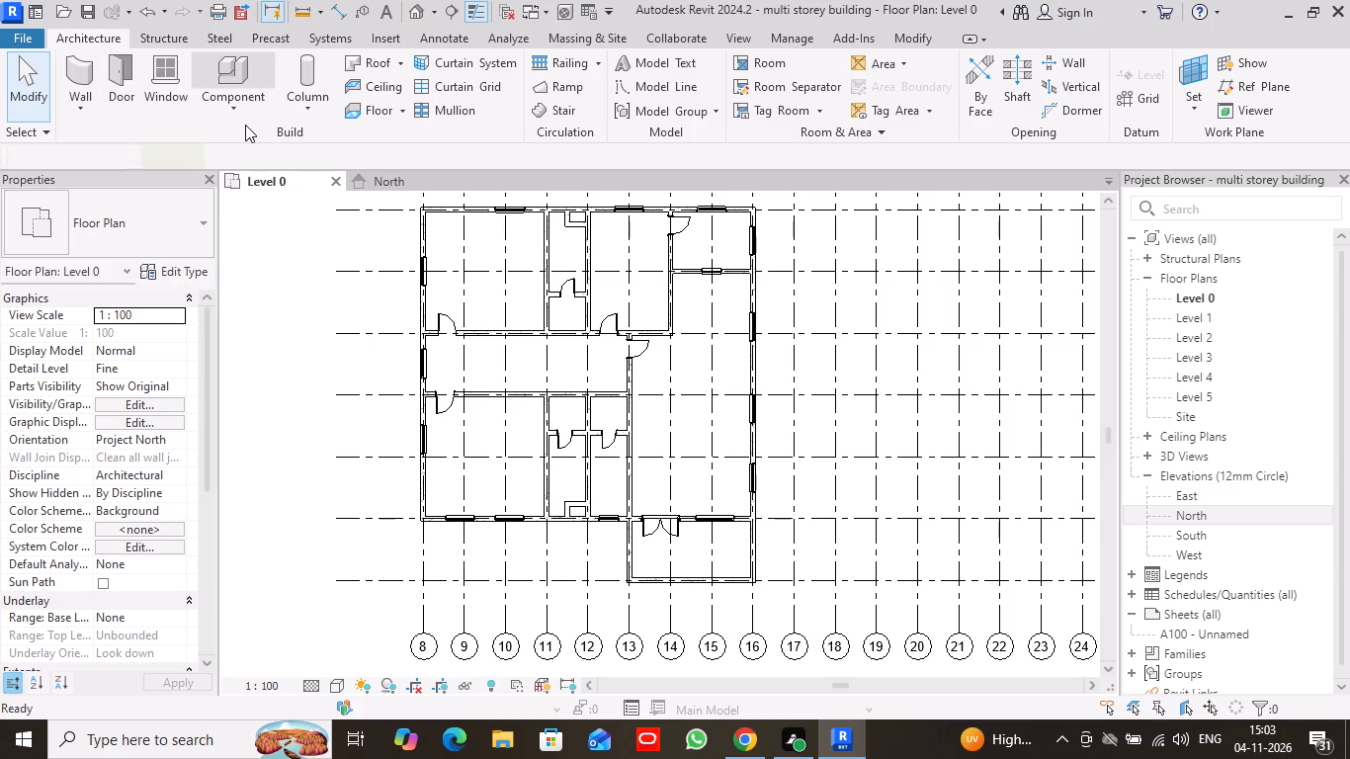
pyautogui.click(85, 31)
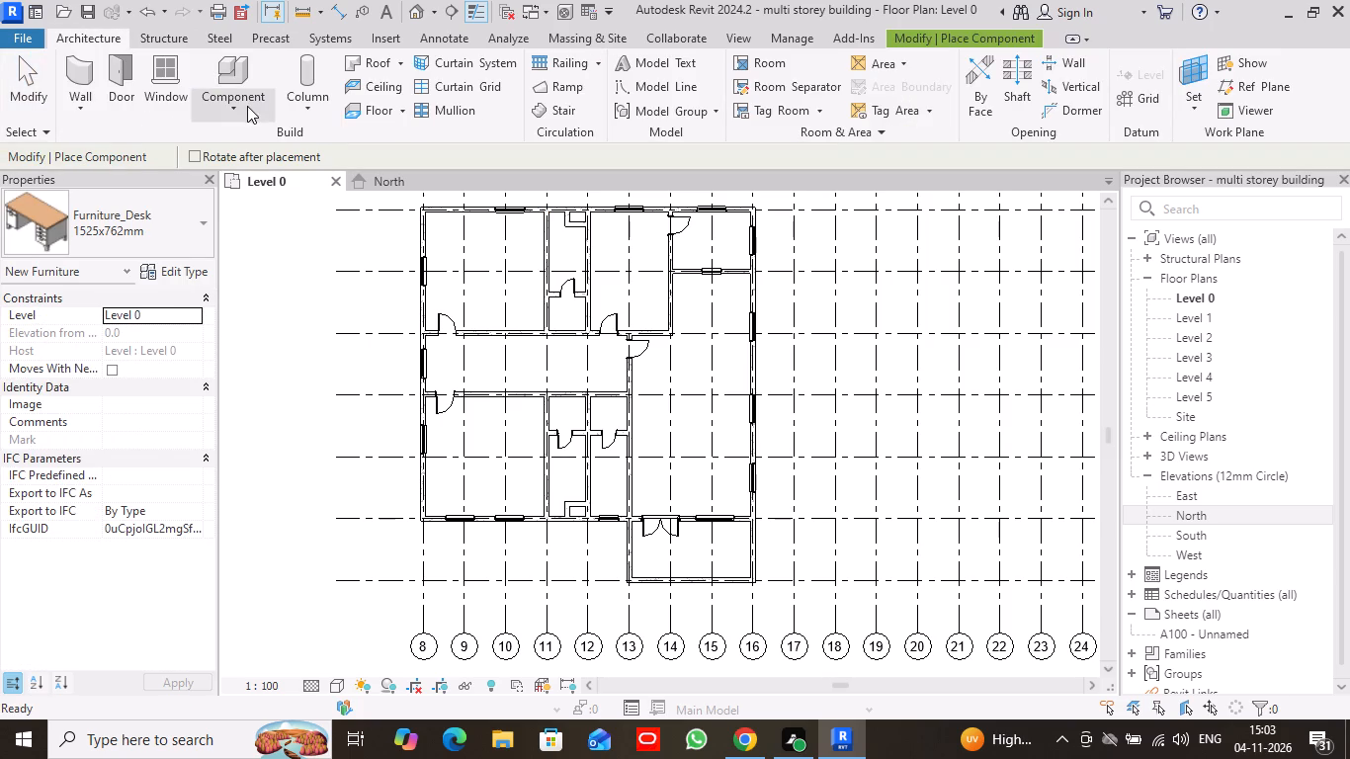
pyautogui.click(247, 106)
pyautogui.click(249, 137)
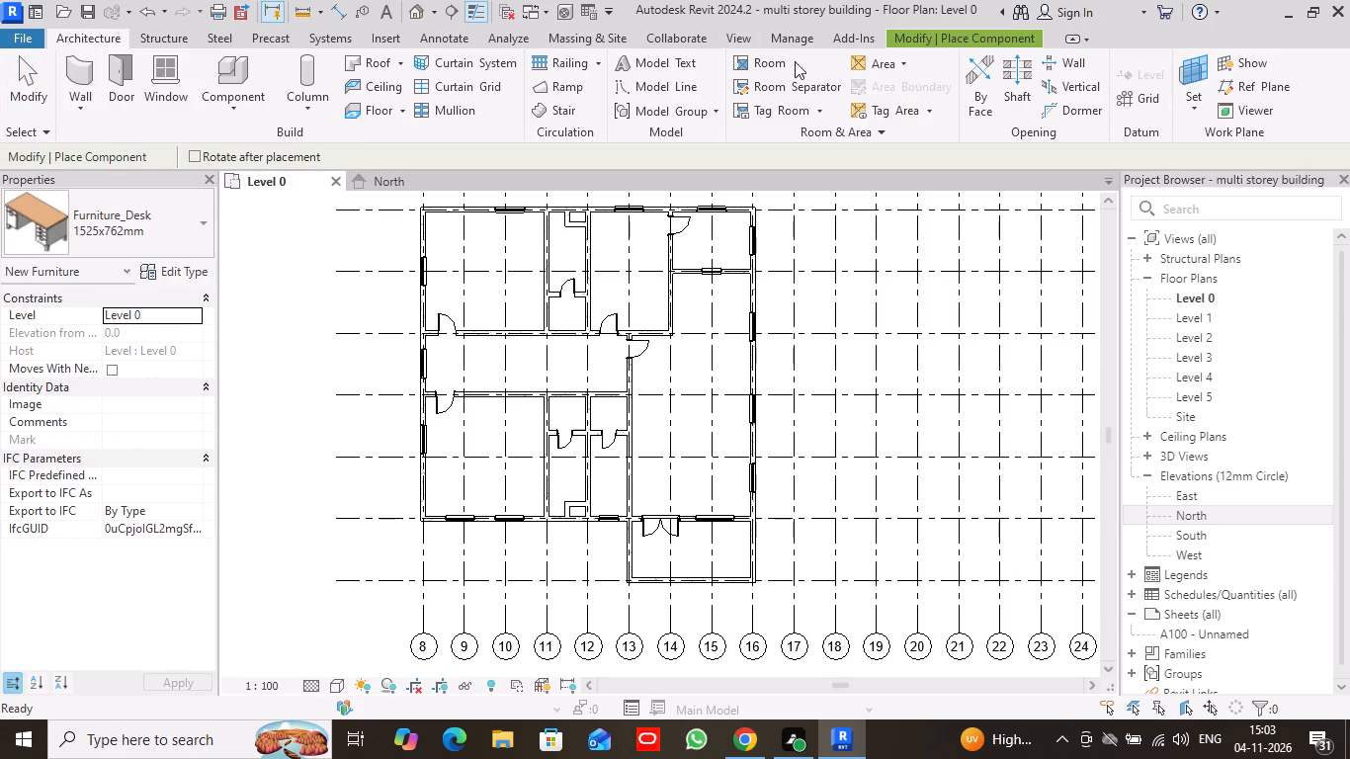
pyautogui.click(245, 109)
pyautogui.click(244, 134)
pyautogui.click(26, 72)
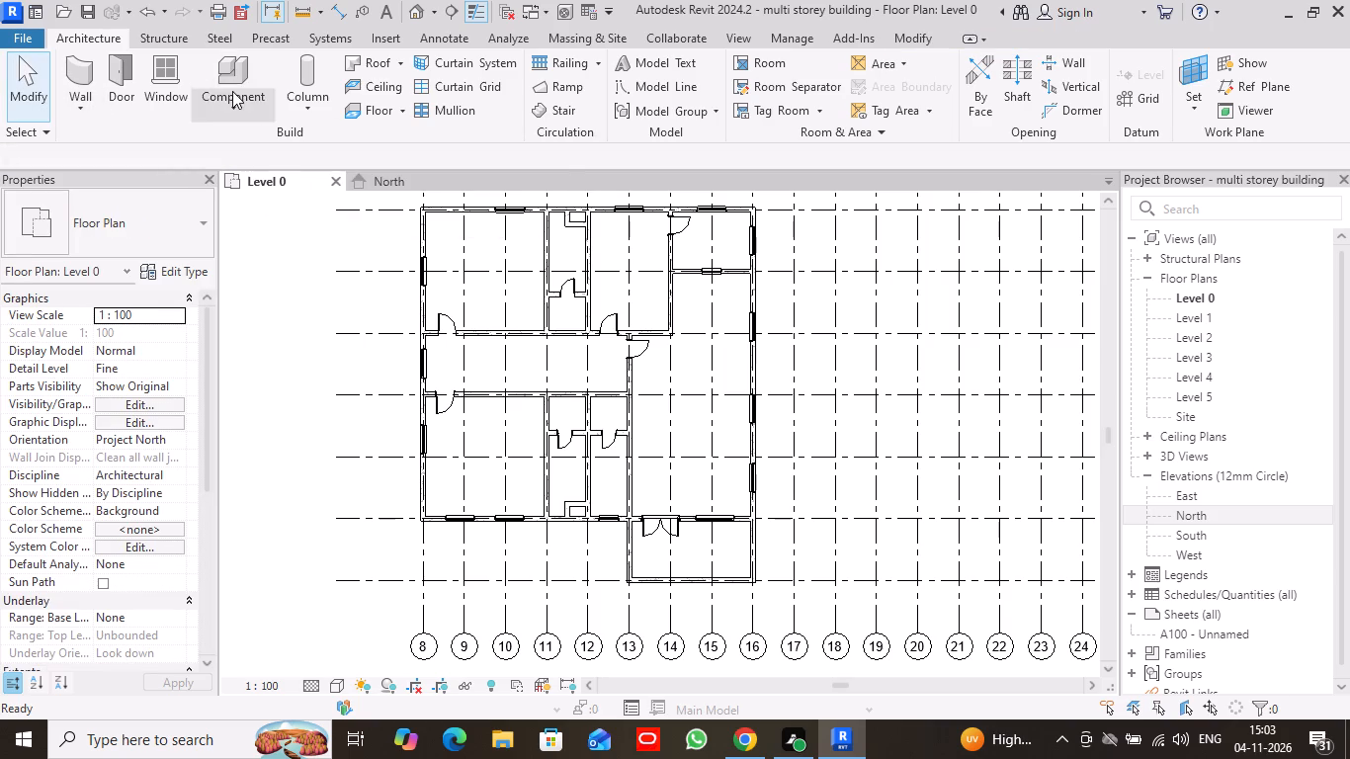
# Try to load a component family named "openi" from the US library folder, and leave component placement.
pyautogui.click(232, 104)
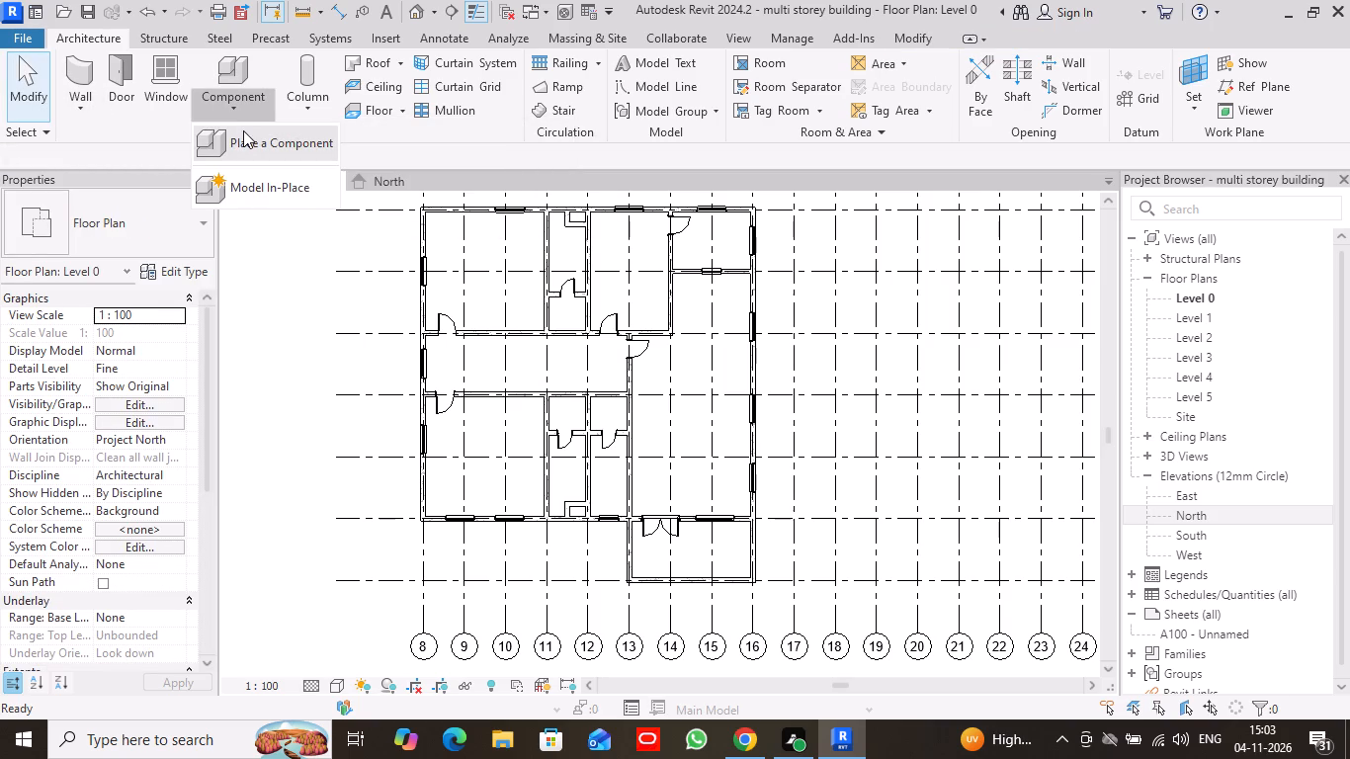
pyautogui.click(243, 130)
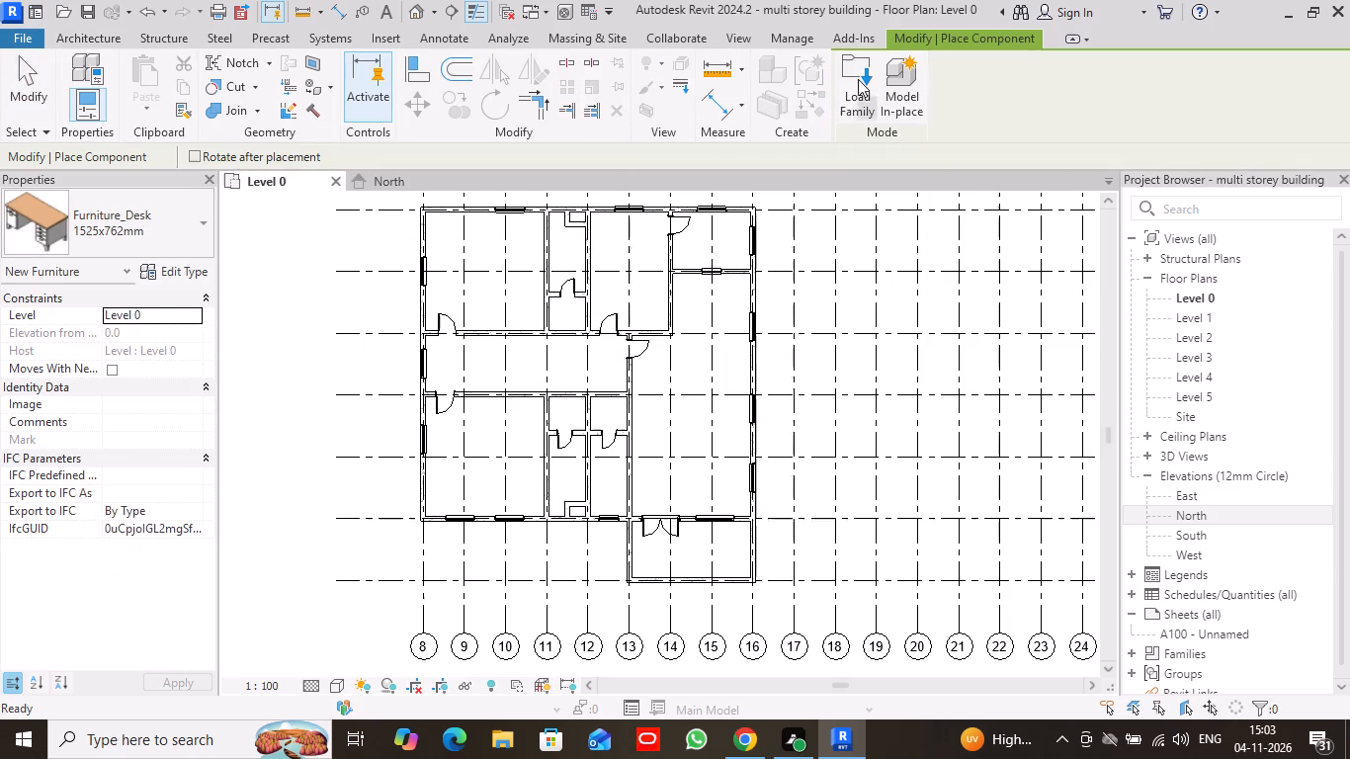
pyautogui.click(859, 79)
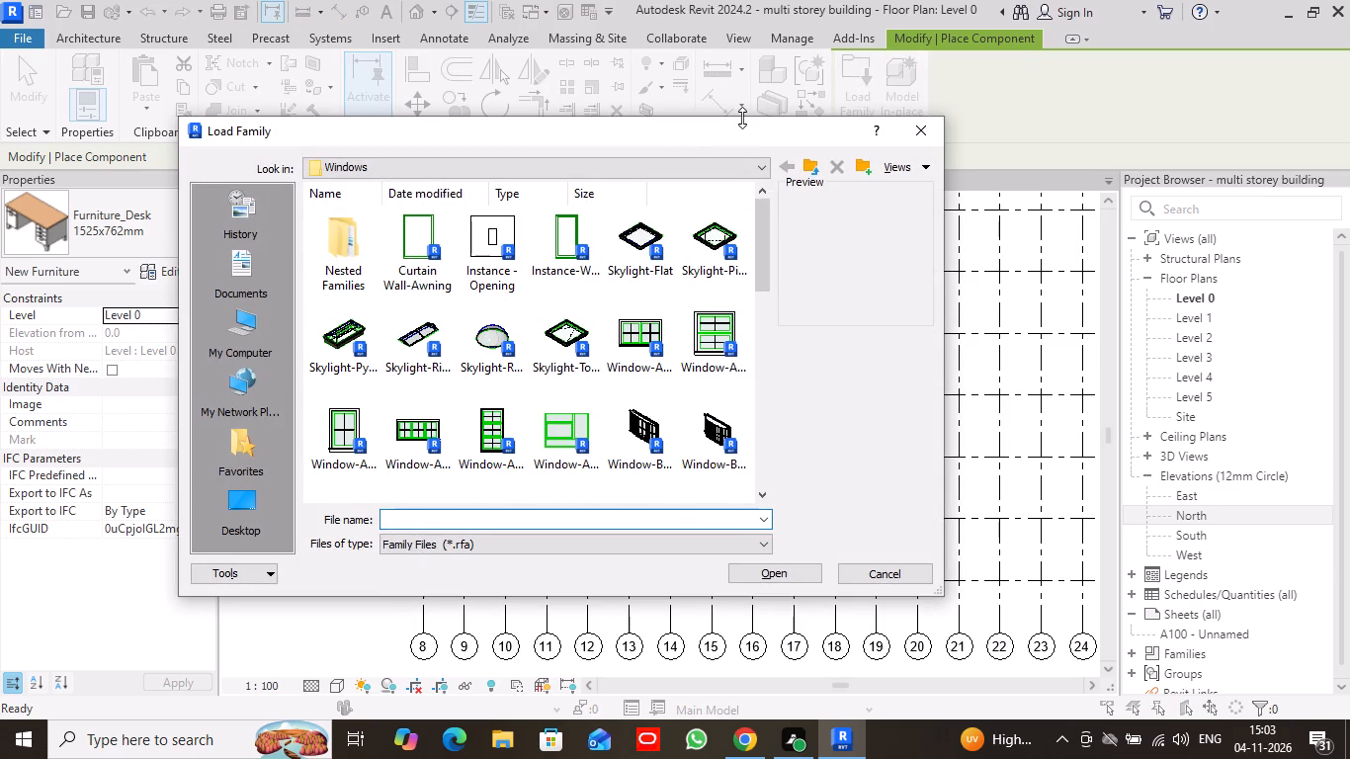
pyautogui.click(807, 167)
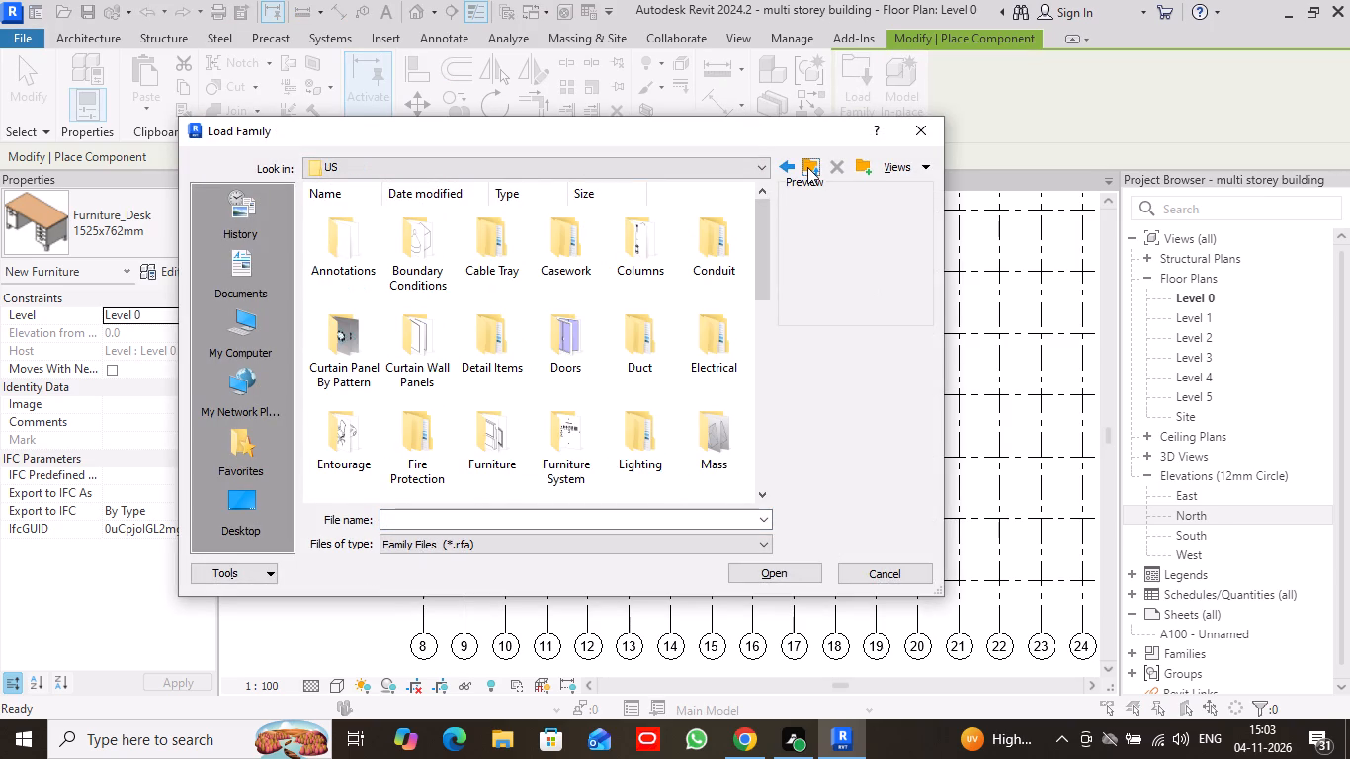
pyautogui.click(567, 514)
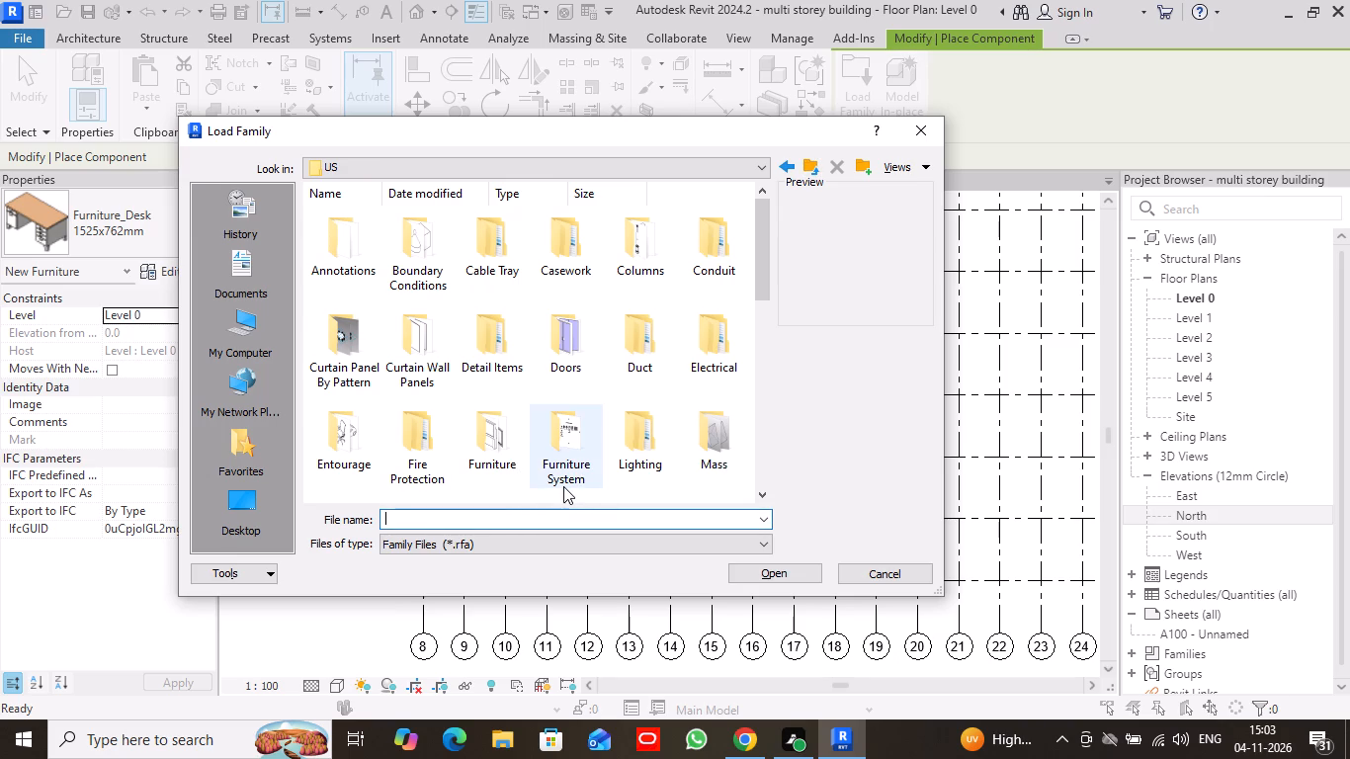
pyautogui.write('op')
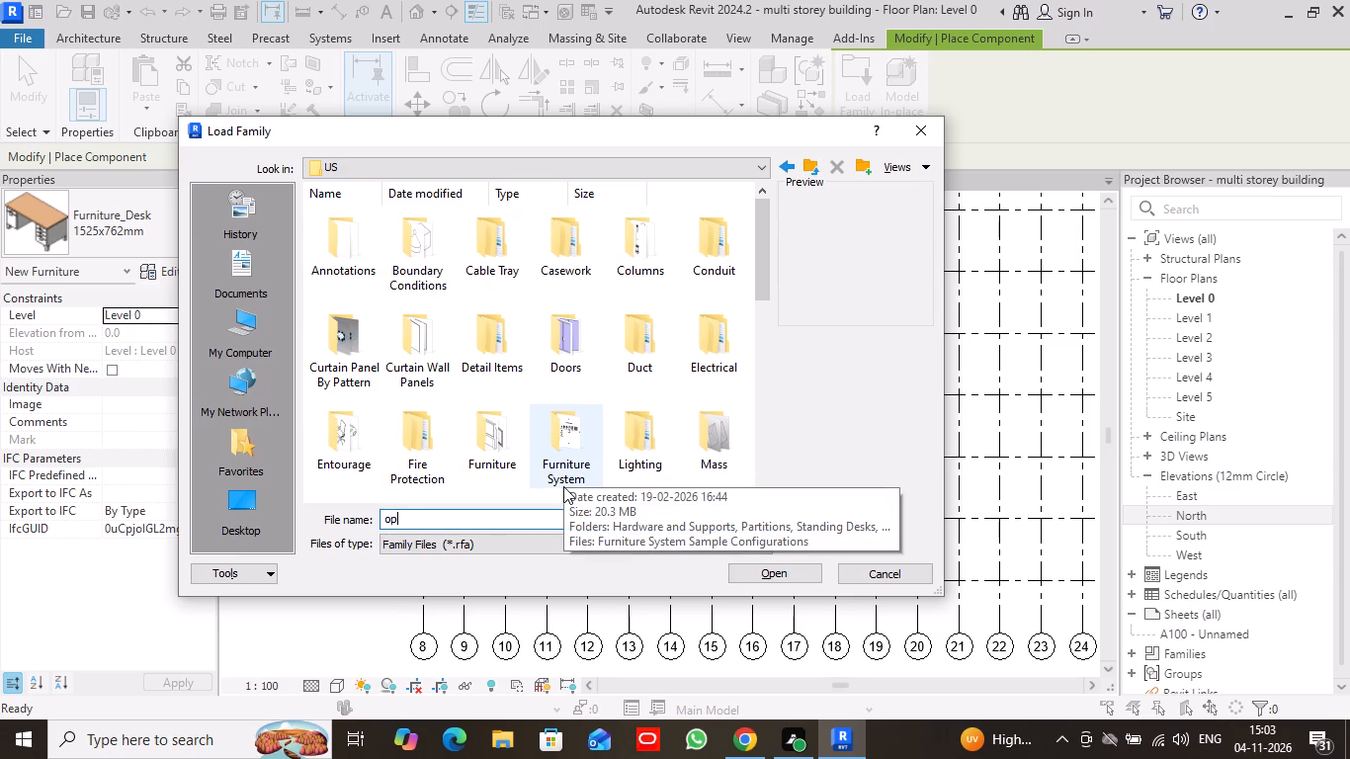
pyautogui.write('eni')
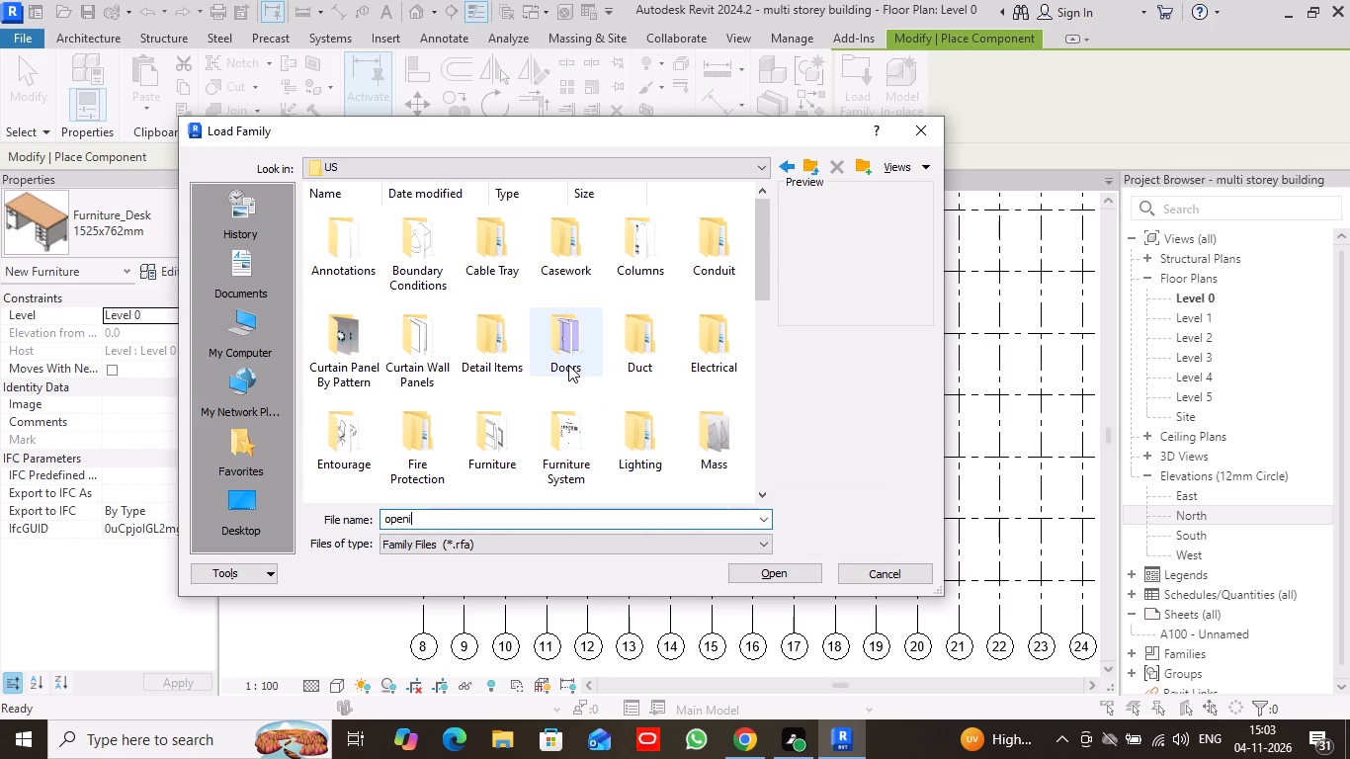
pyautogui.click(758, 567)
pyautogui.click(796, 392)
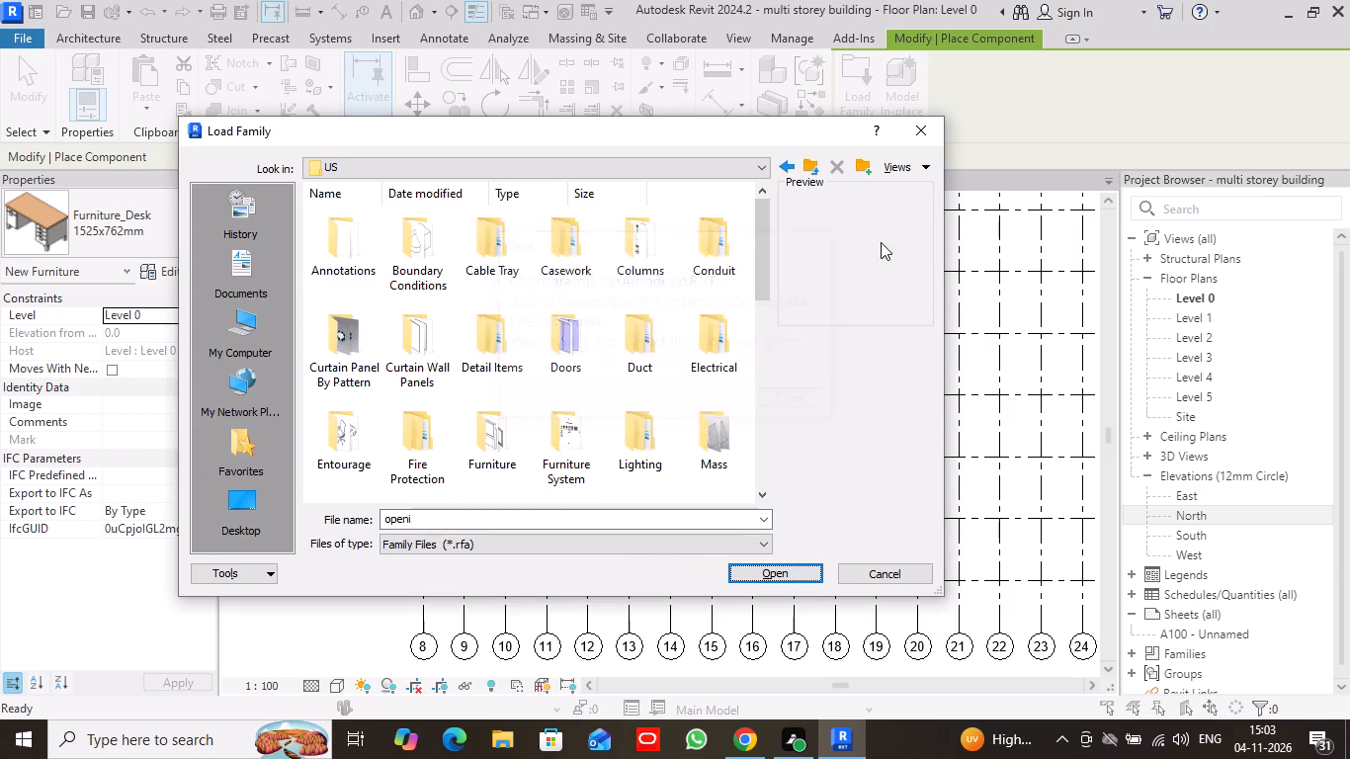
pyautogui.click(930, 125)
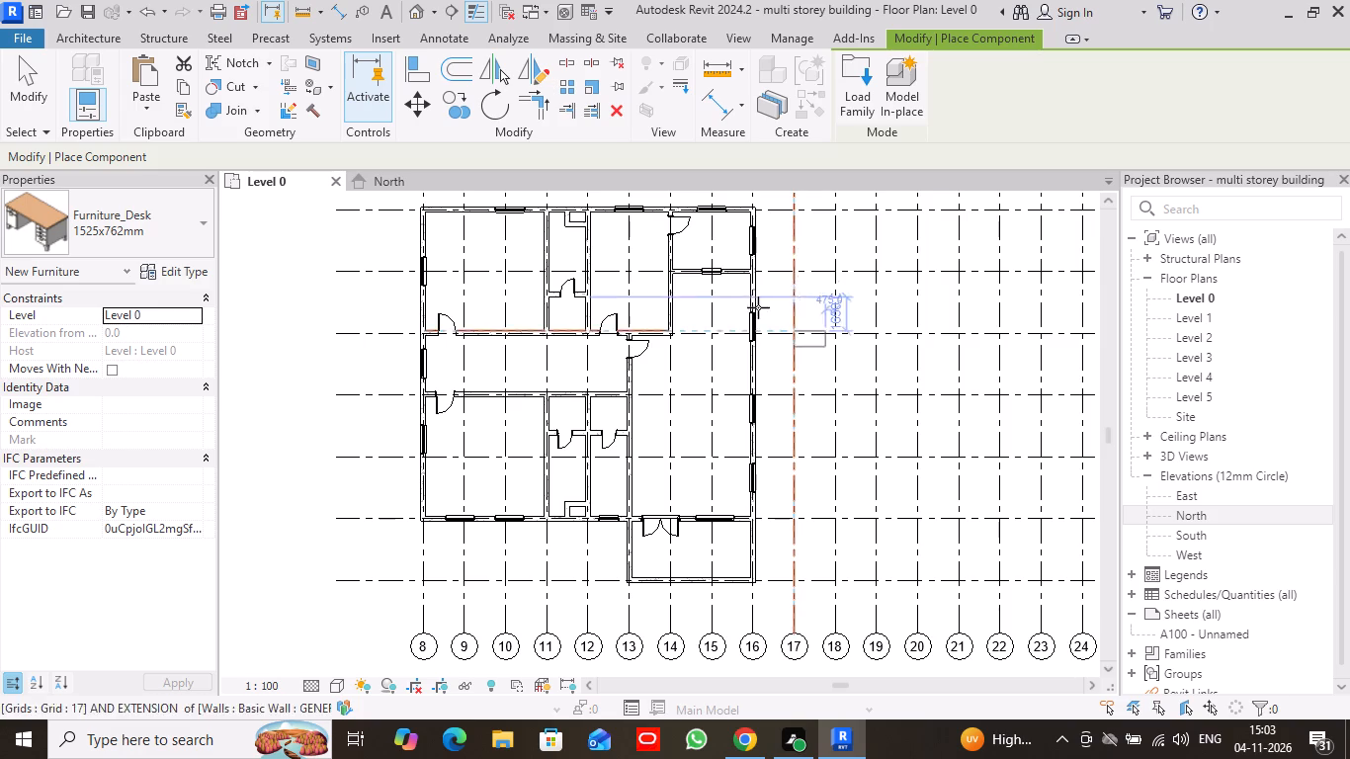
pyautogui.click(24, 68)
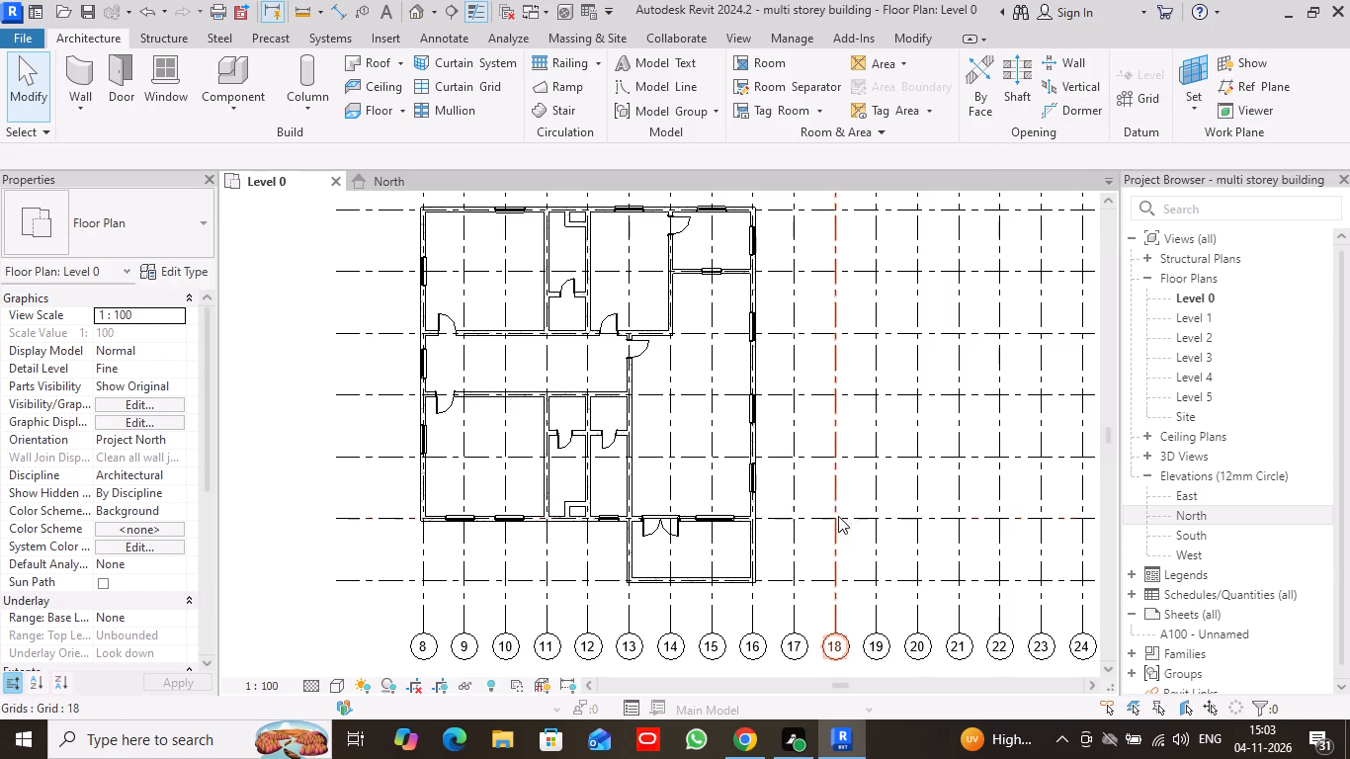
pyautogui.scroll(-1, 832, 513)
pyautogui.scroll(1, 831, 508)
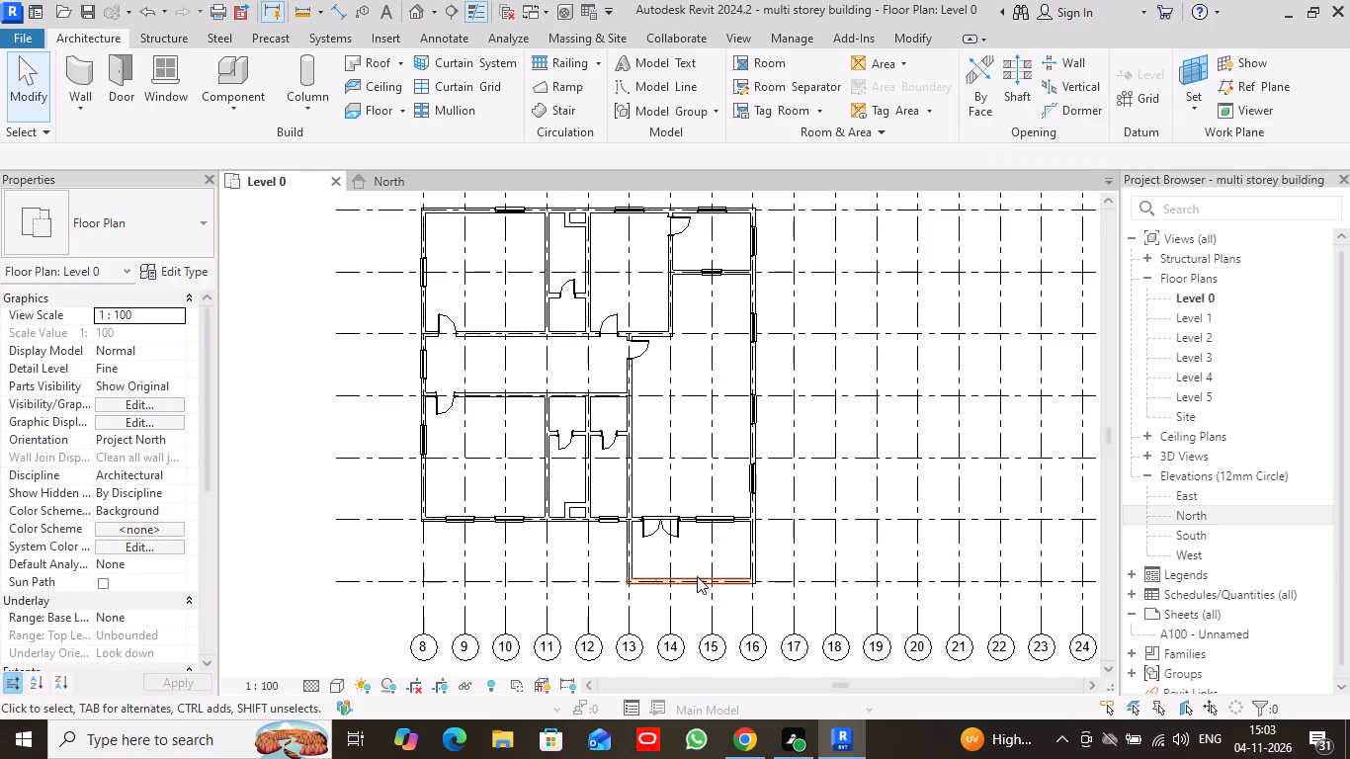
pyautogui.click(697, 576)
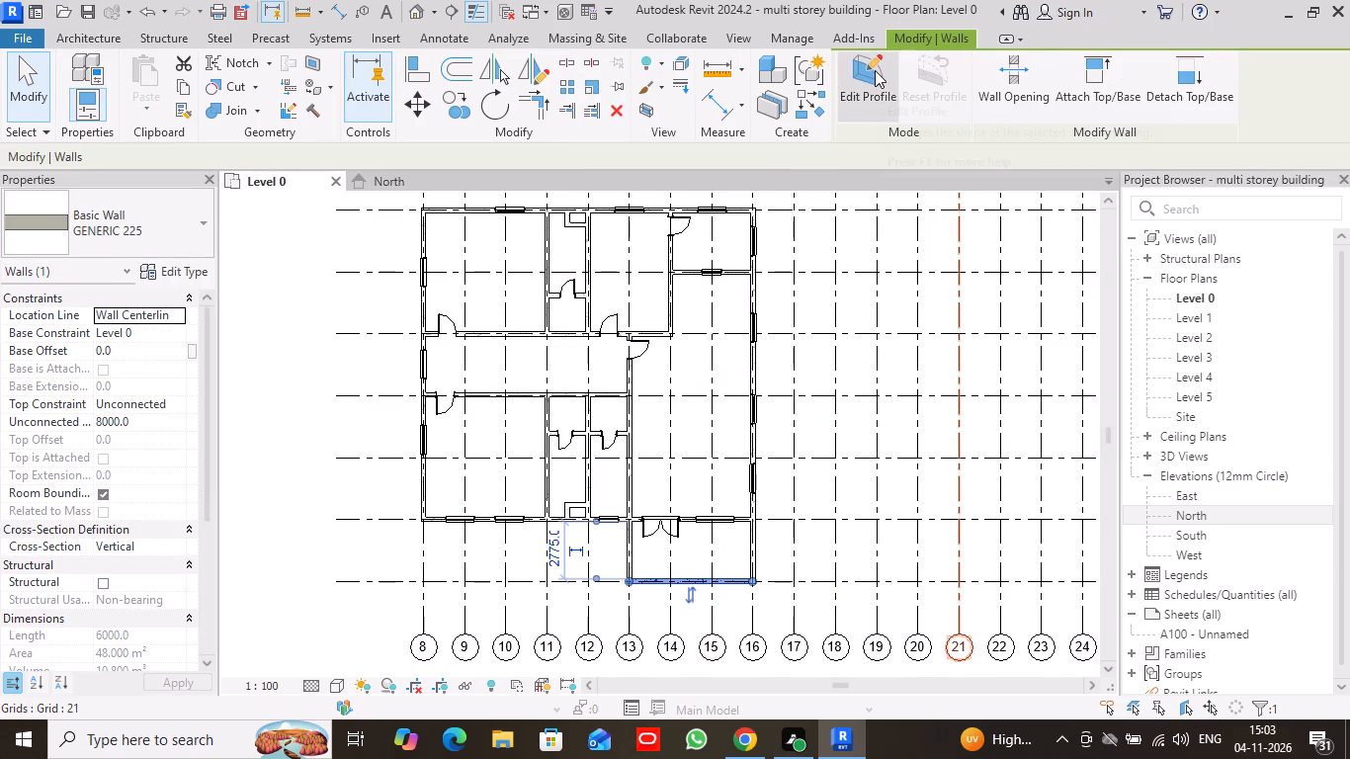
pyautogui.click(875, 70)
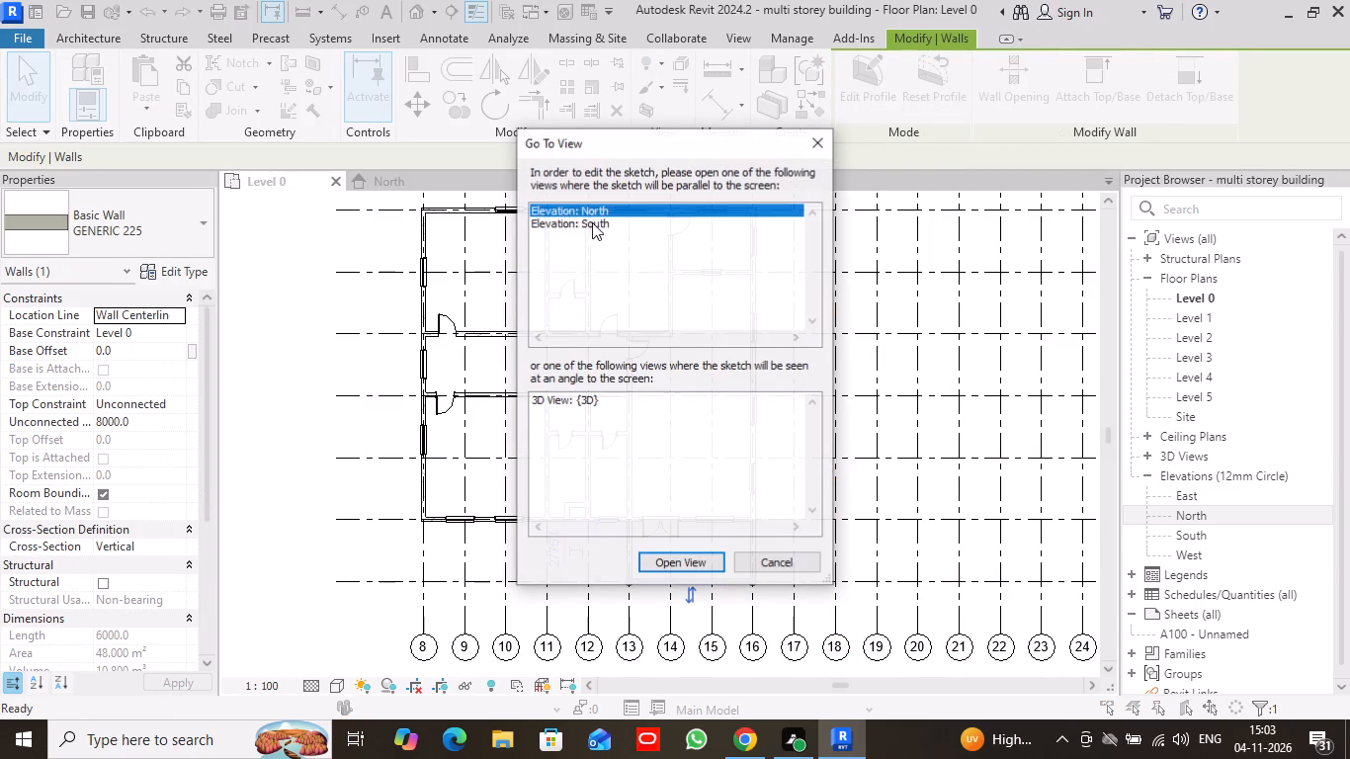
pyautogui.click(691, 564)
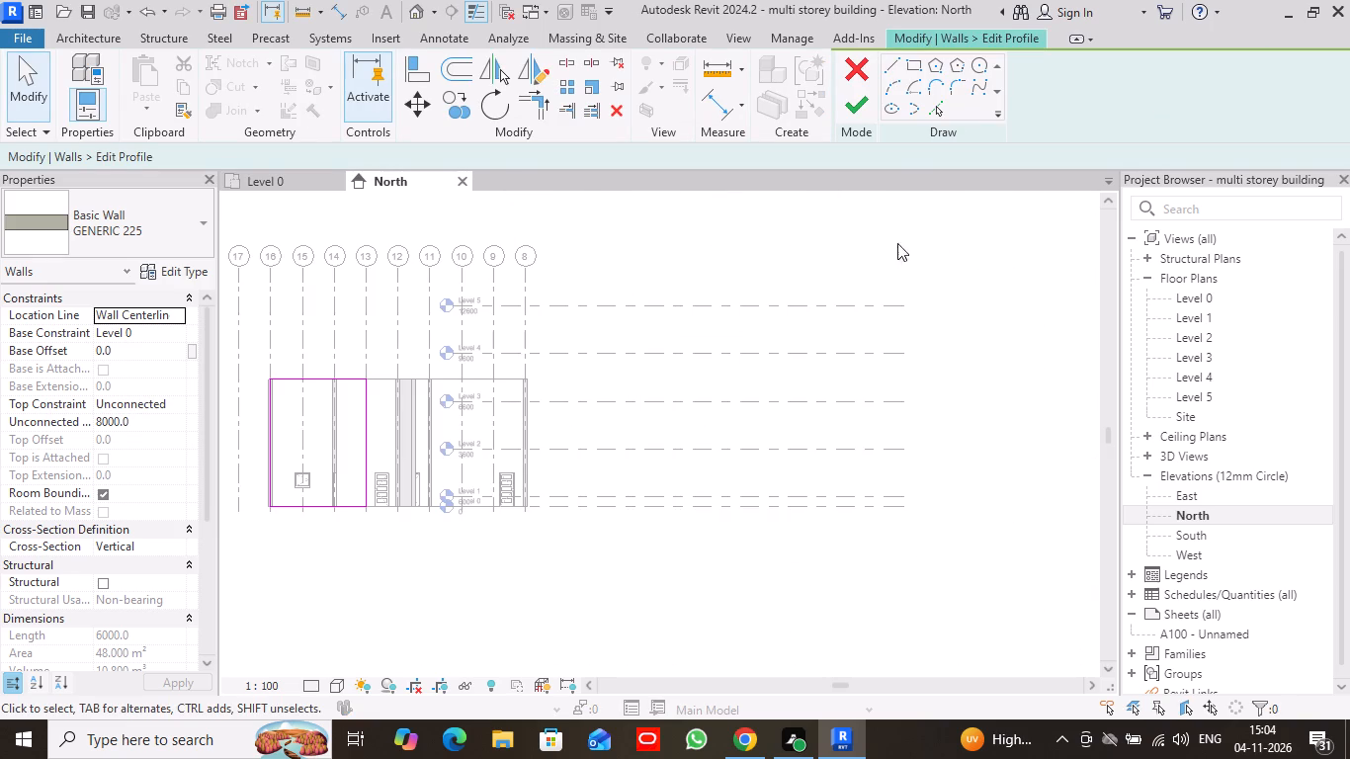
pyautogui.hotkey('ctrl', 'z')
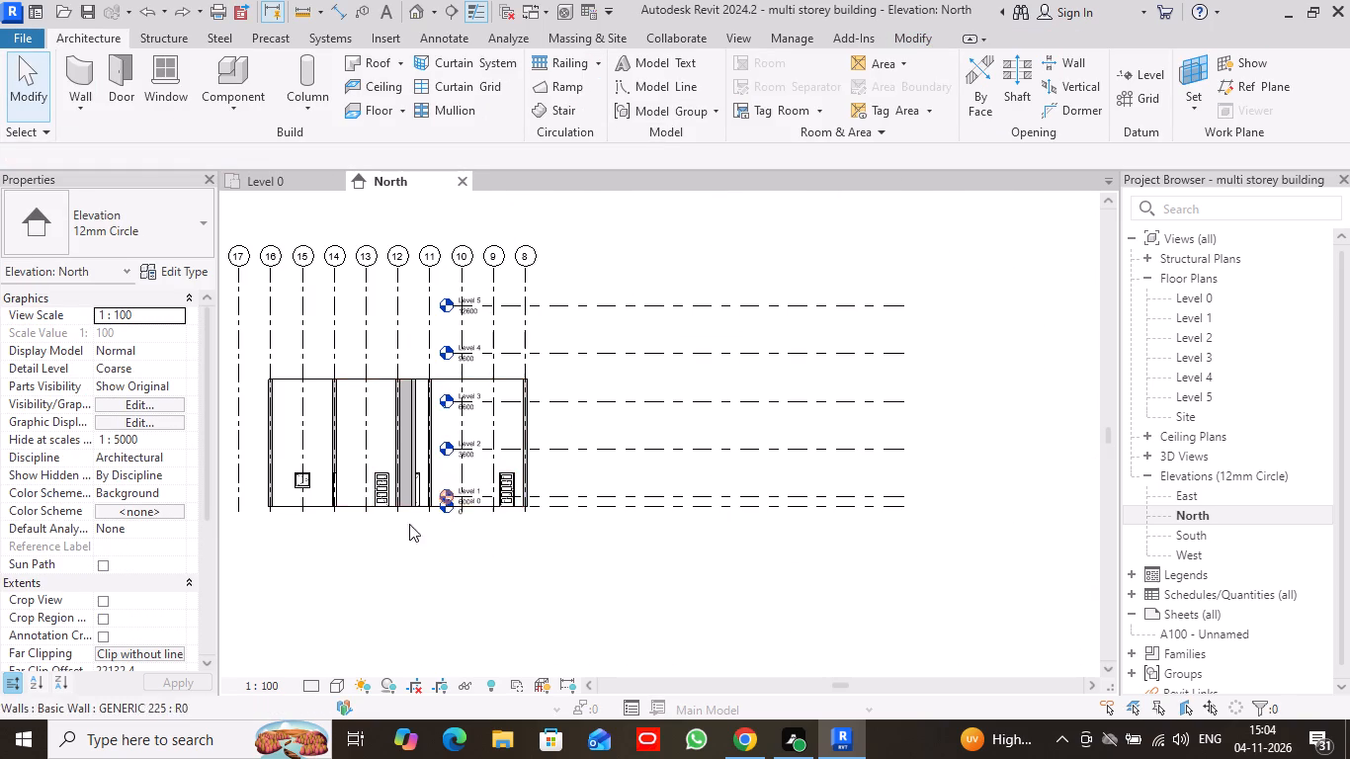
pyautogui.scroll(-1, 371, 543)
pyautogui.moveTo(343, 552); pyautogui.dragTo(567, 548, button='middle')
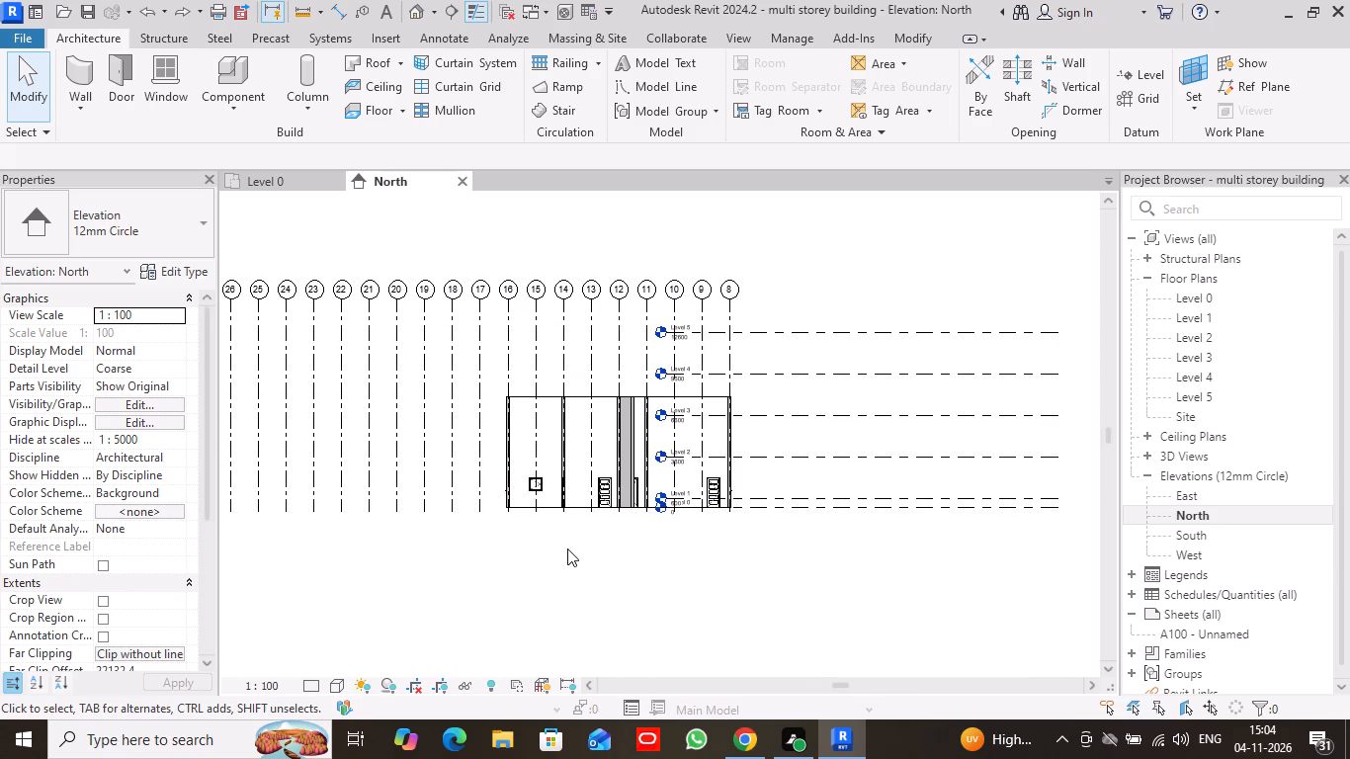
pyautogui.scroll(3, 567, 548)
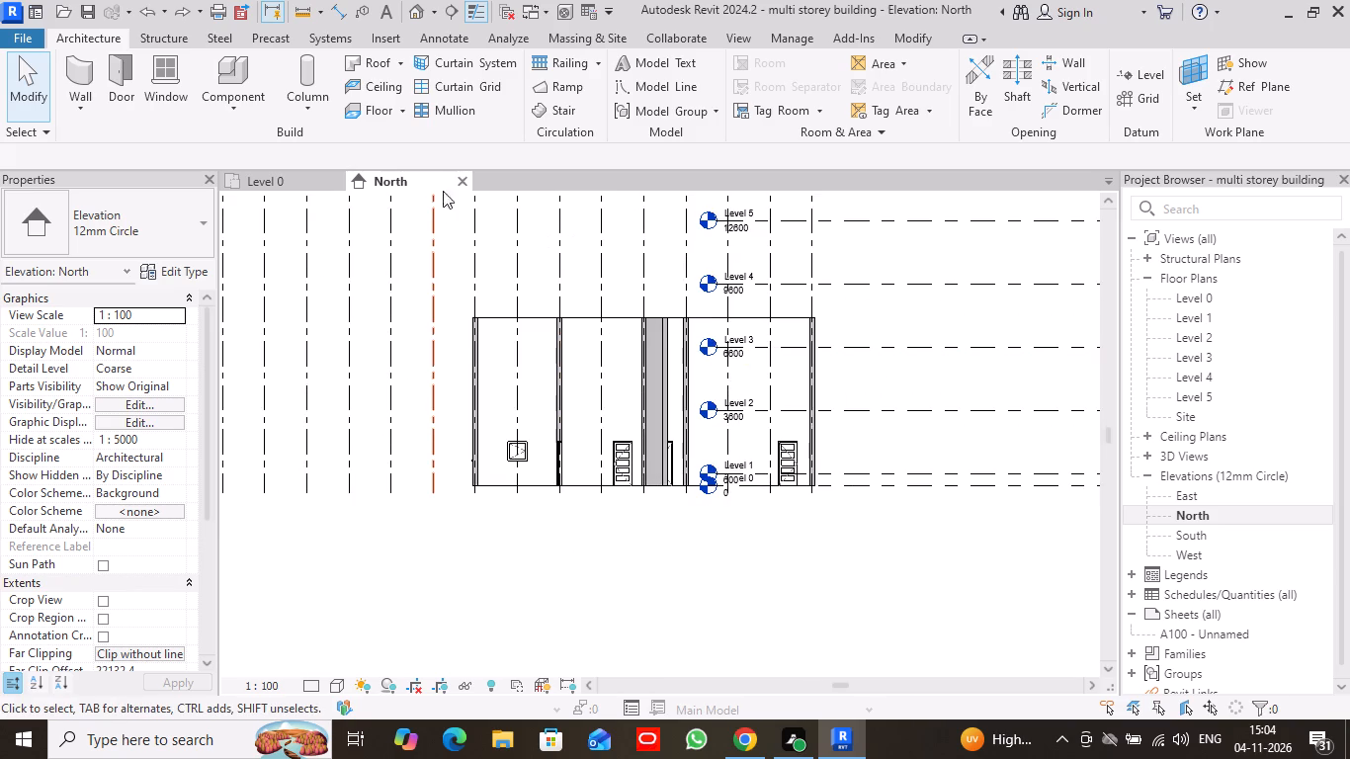
# In the front 3D view, edit the profile of the porch's south wall between grids 13 and 16, adding a 2000 mm wide, 3500 mm high rectangular opening.
pyautogui.click(414, 12)
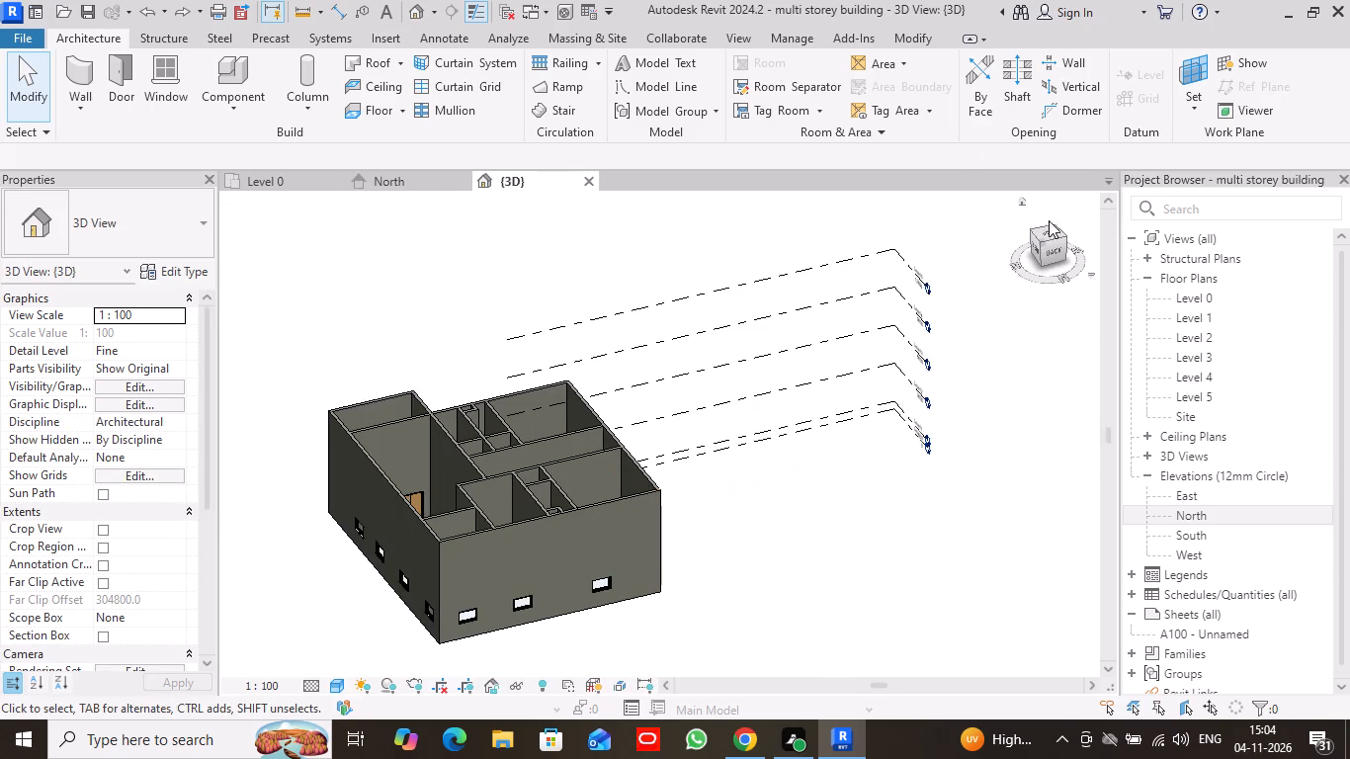
pyautogui.moveTo(1044, 243); pyautogui.dragTo(488, 274)
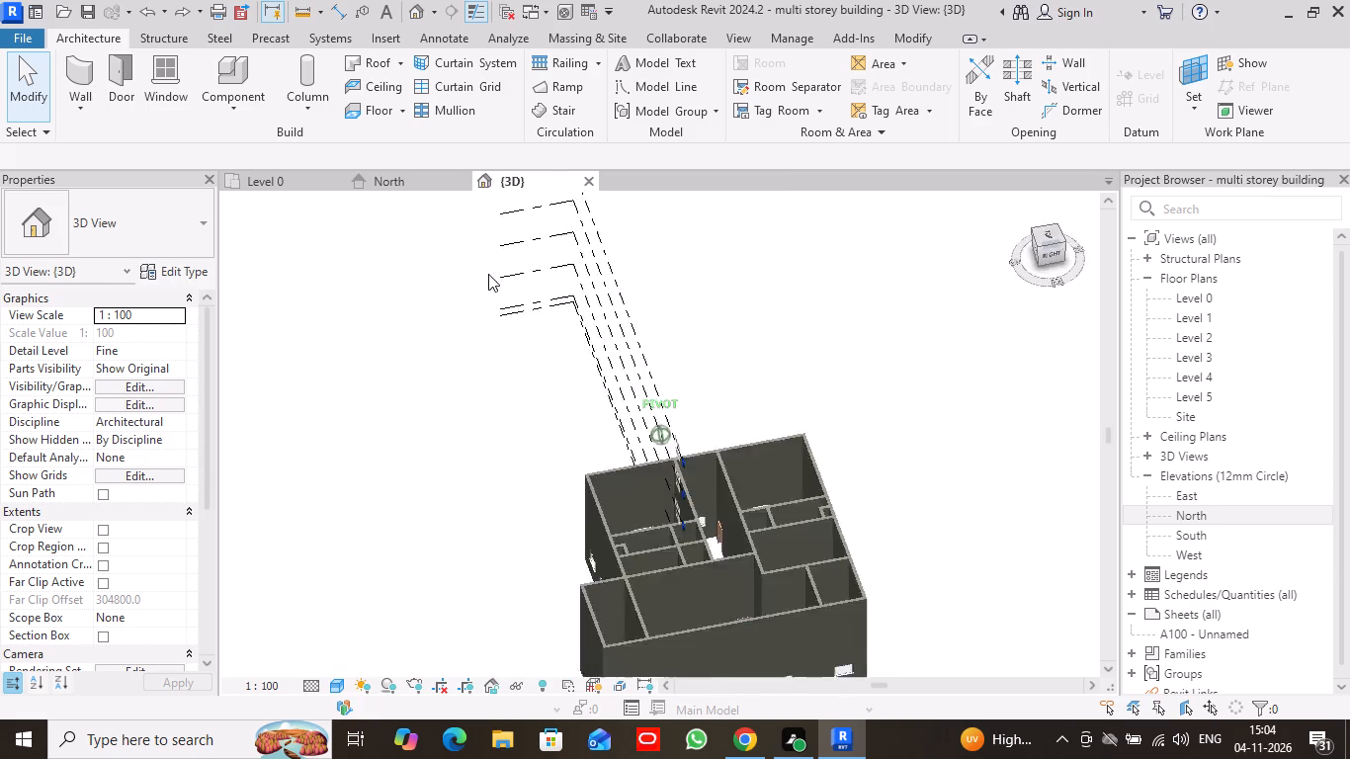
pyautogui.moveTo(488, 274); pyautogui.dragTo(659, 252)
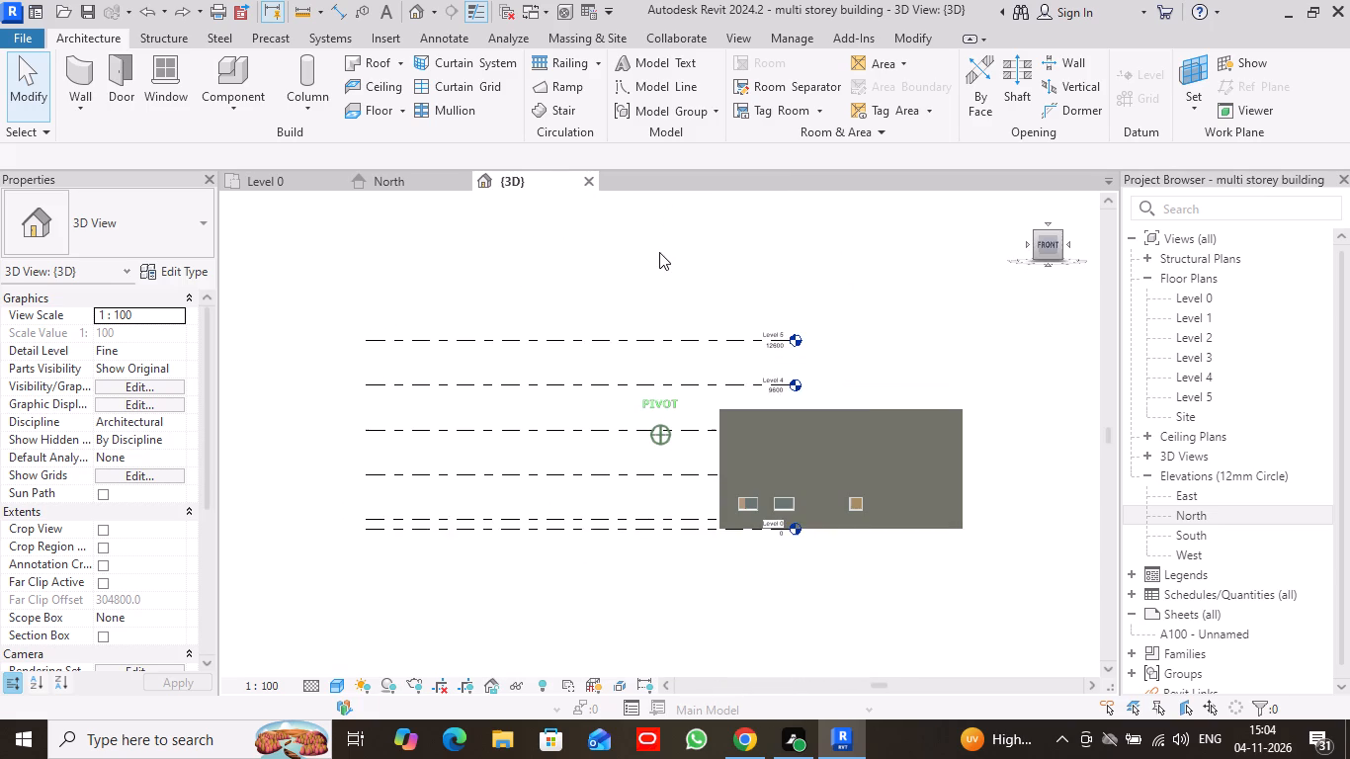
pyautogui.moveTo(659, 252); pyautogui.dragTo(659, 250)
pyautogui.scroll(-1, 957, 554)
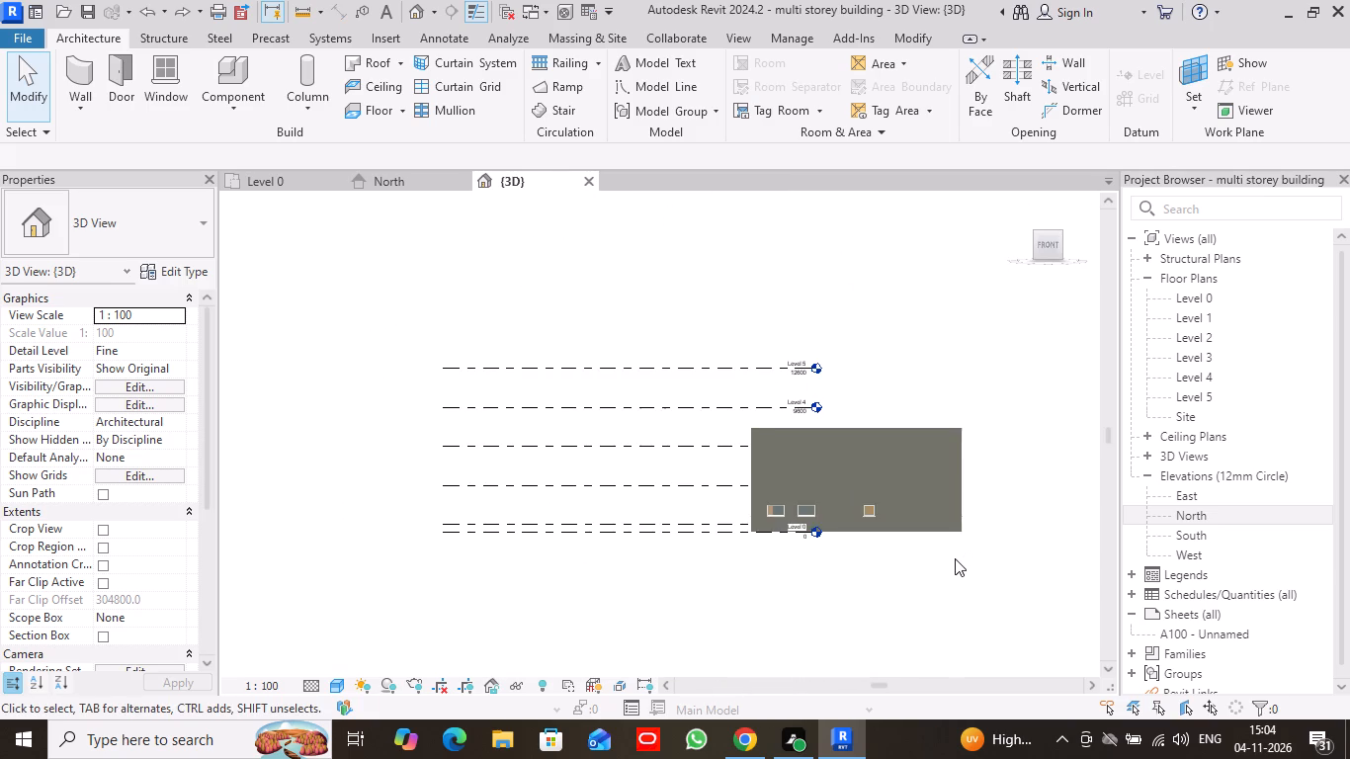
pyautogui.moveTo(955, 558); pyautogui.dragTo(808, 537, button='middle')
pyautogui.scroll(2, 809, 536)
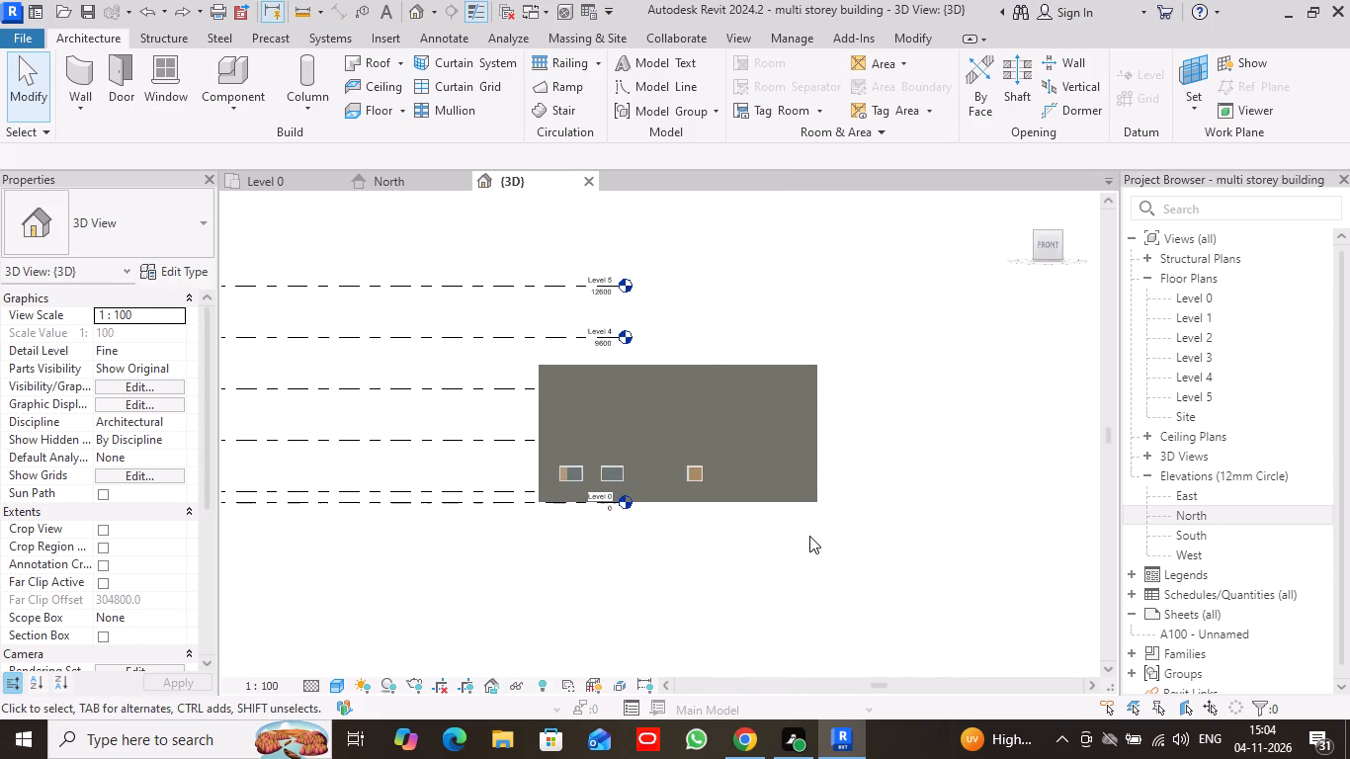
pyautogui.scroll(1, 809, 536)
pyautogui.moveTo(865, 431); pyautogui.dragTo(907, 464, button='middle')
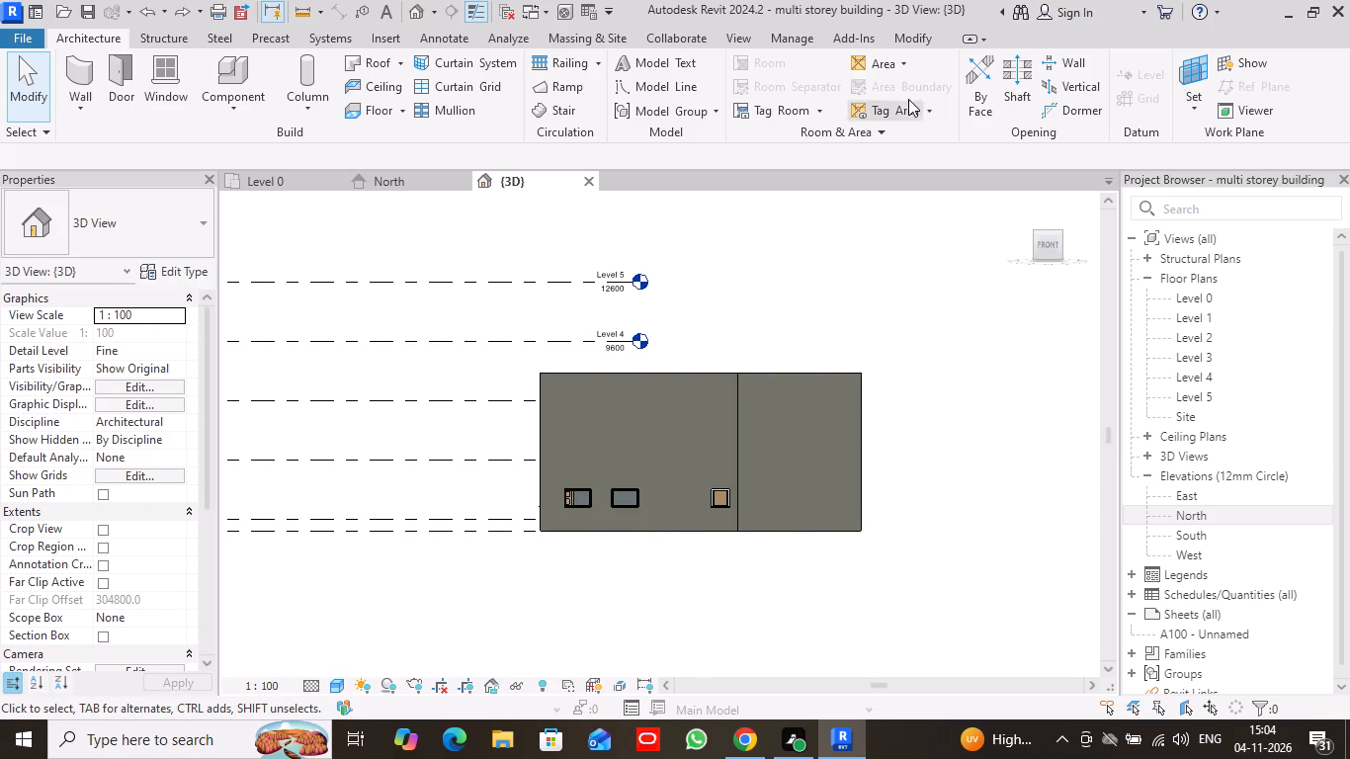
pyautogui.click(816, 512)
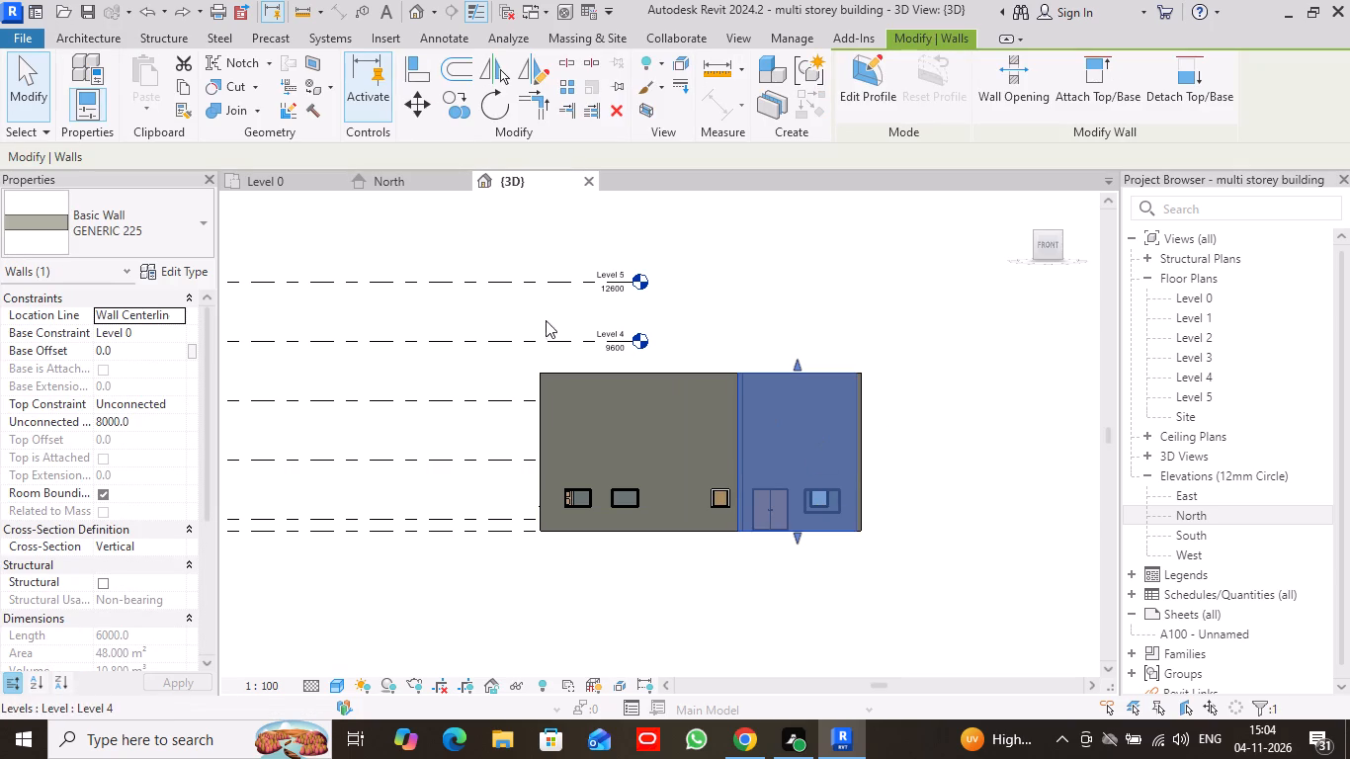
pyautogui.click(874, 89)
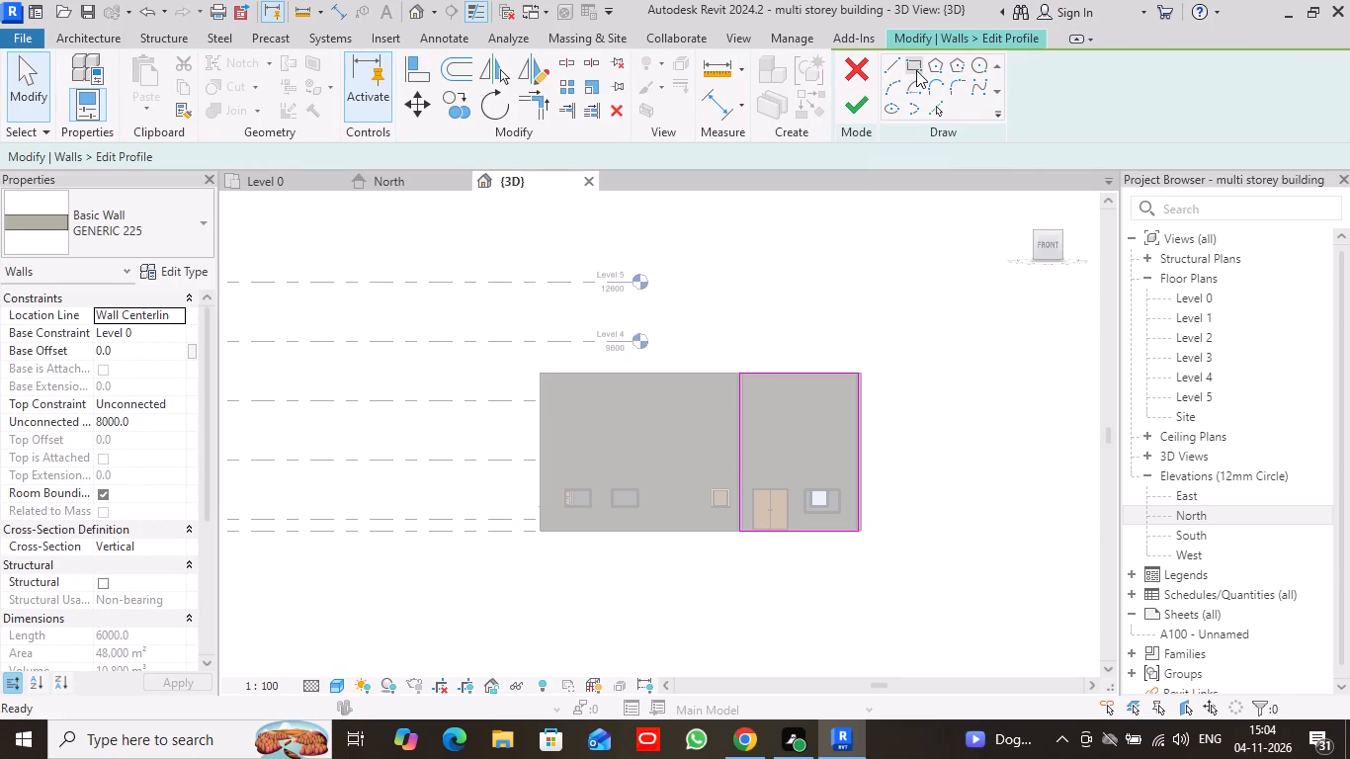
pyautogui.click(916, 68)
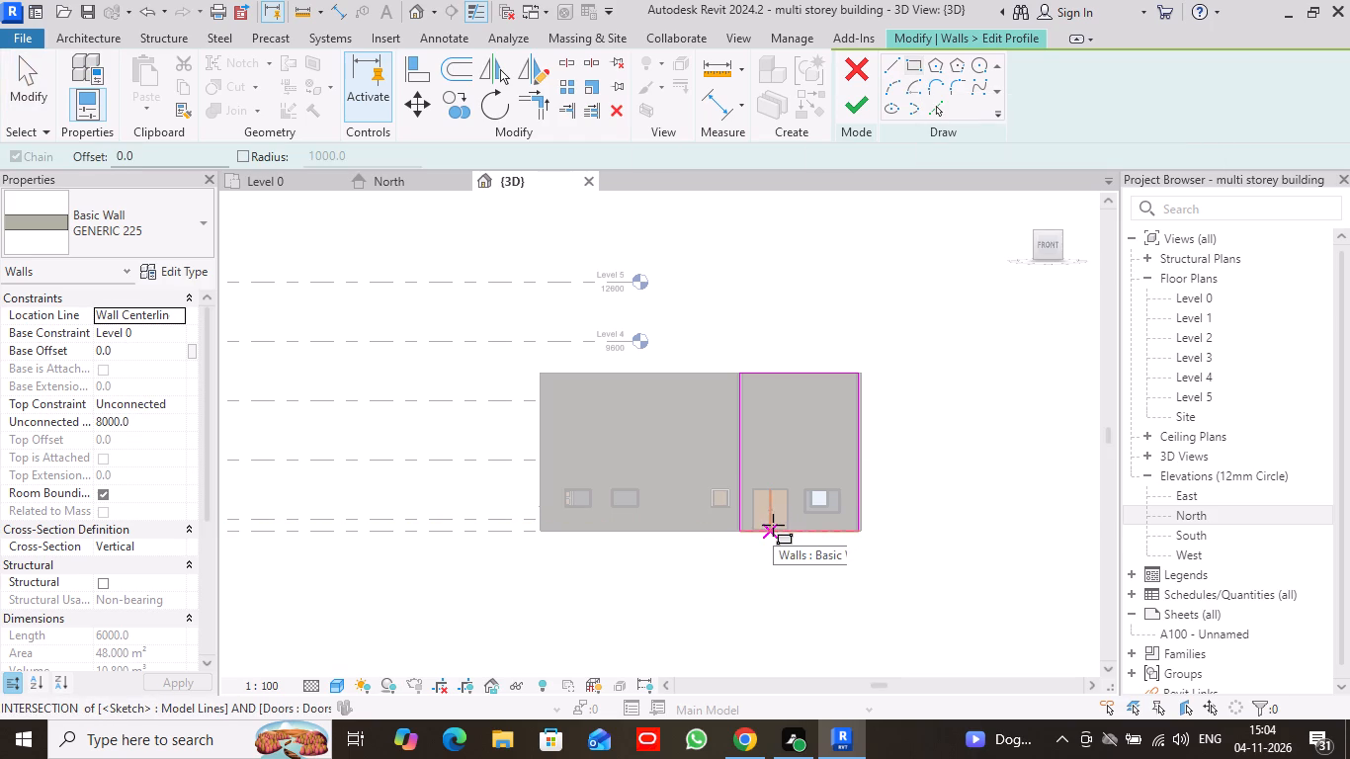
pyautogui.click(774, 464)
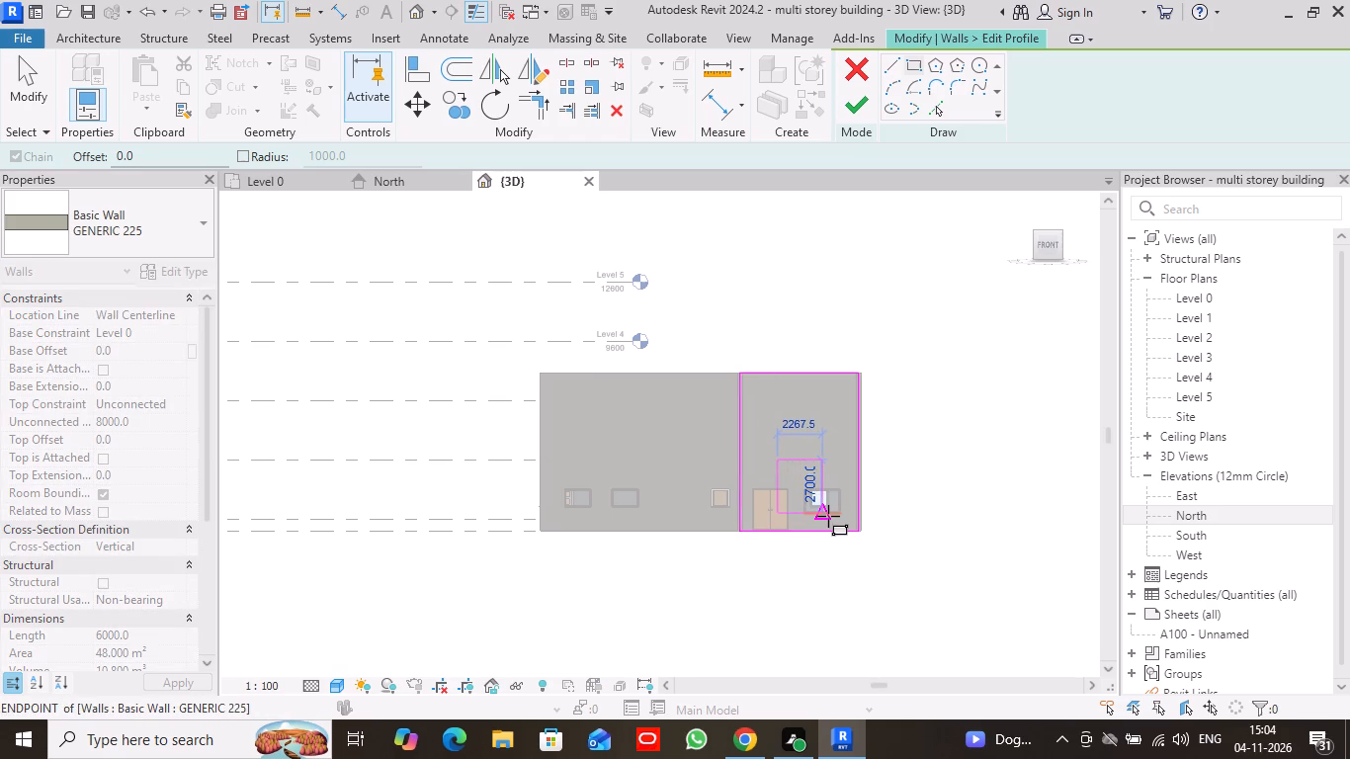
pyautogui.scroll(11, 828, 516)
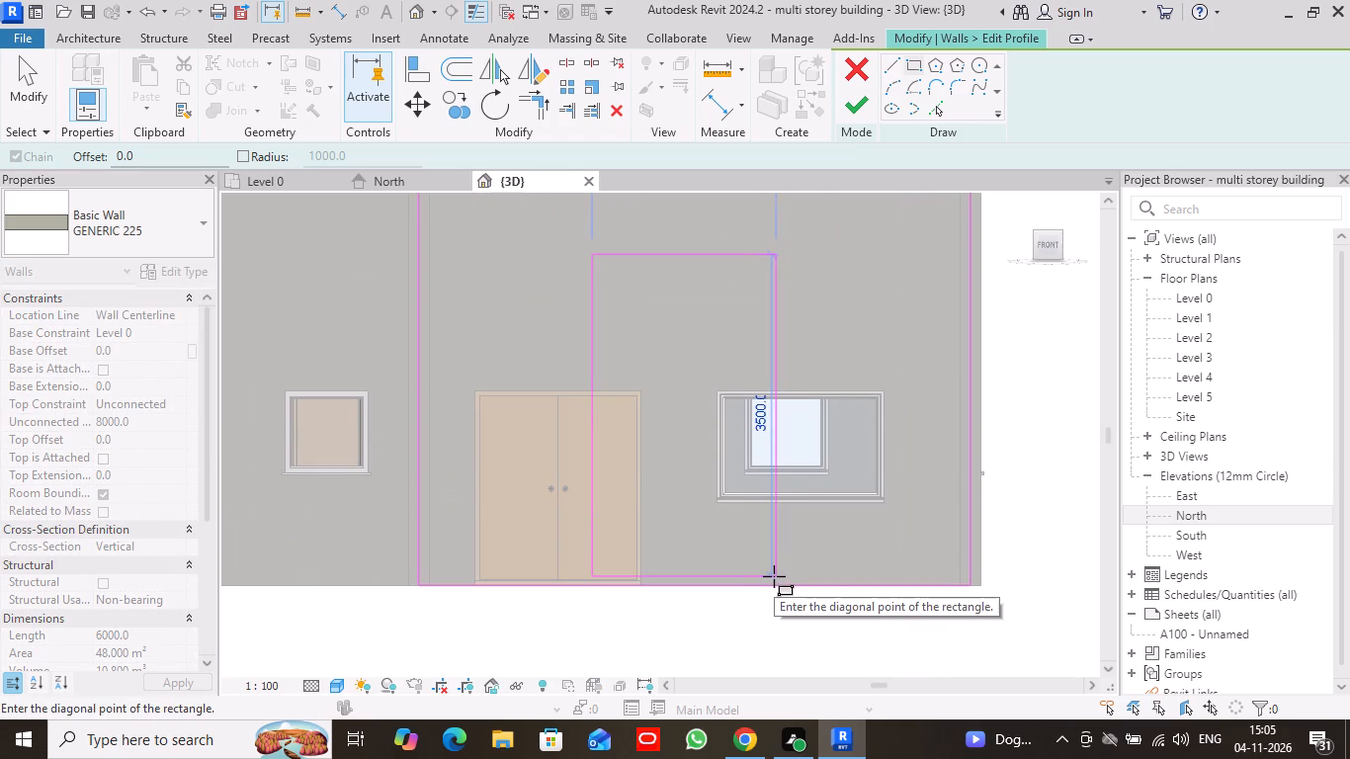
pyautogui.click(774, 576)
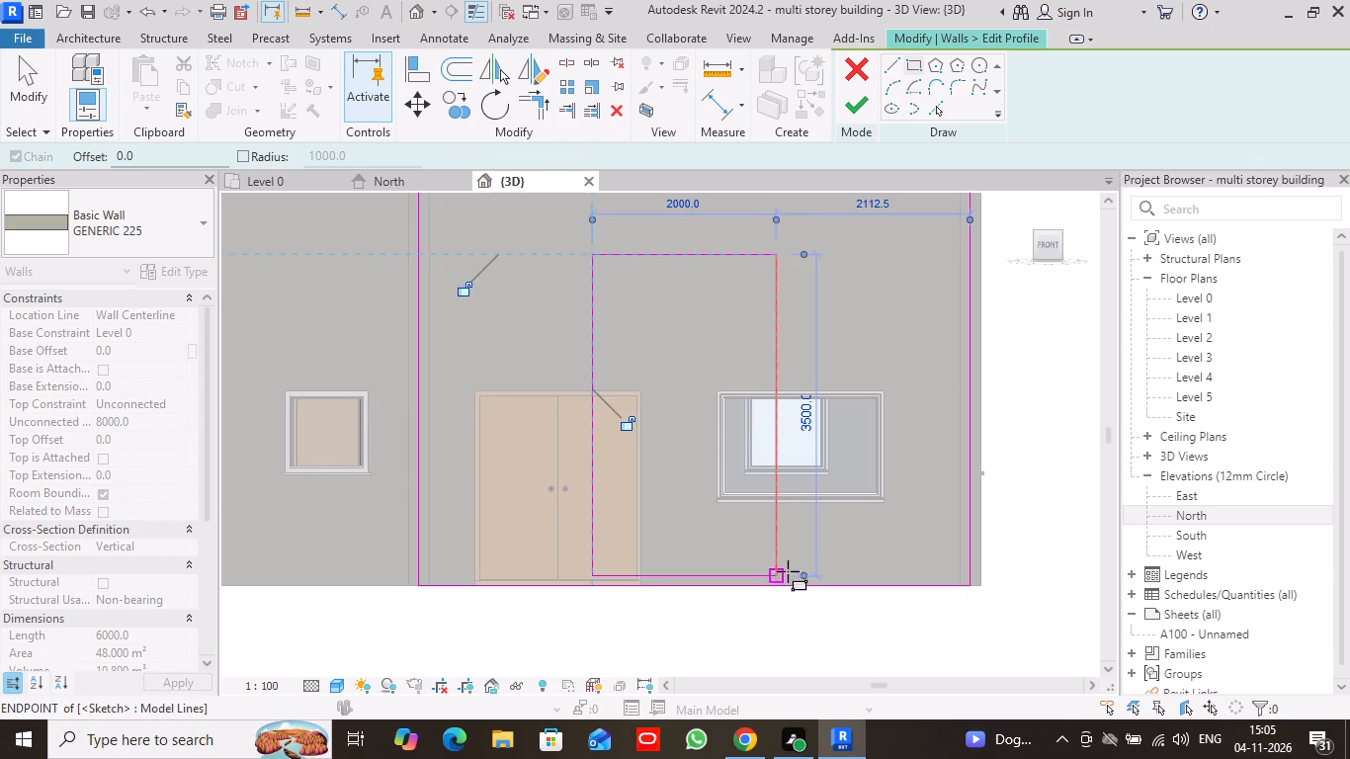
pyautogui.click(866, 109)
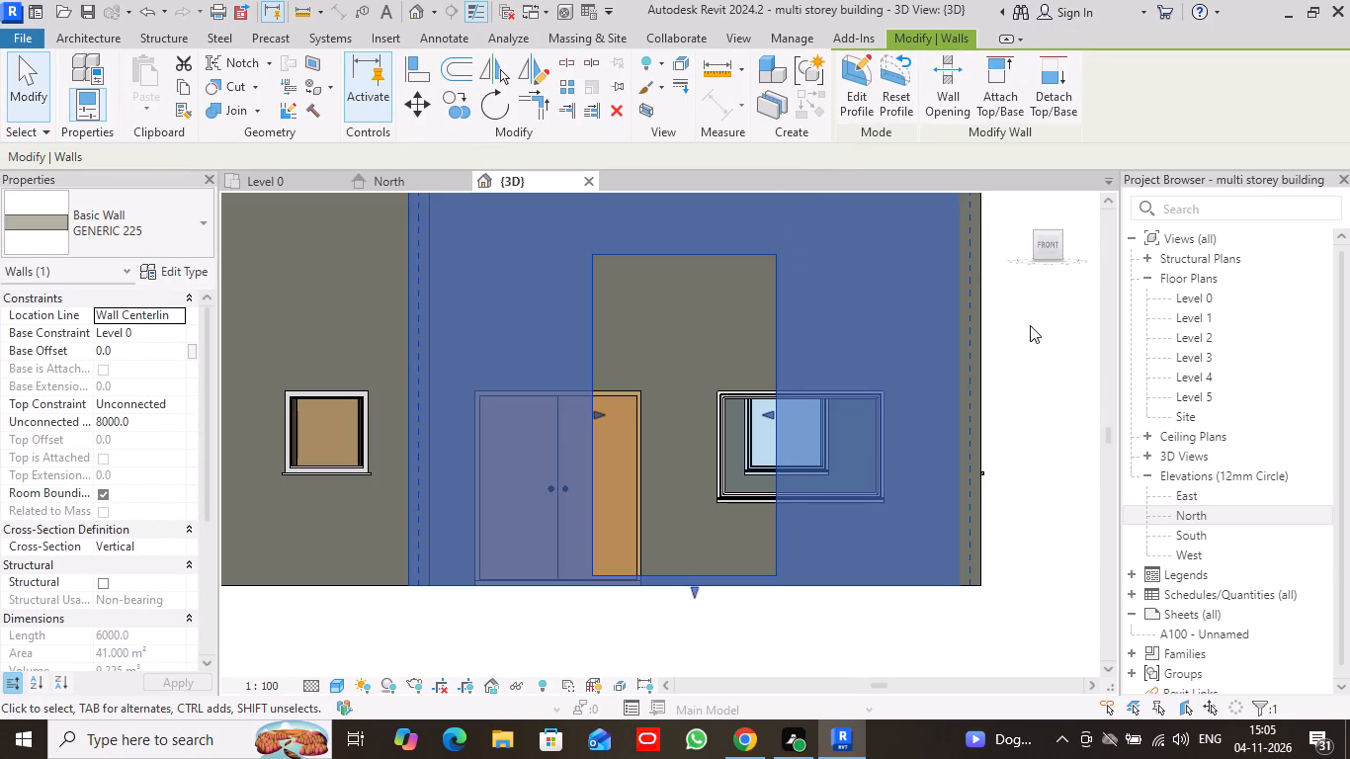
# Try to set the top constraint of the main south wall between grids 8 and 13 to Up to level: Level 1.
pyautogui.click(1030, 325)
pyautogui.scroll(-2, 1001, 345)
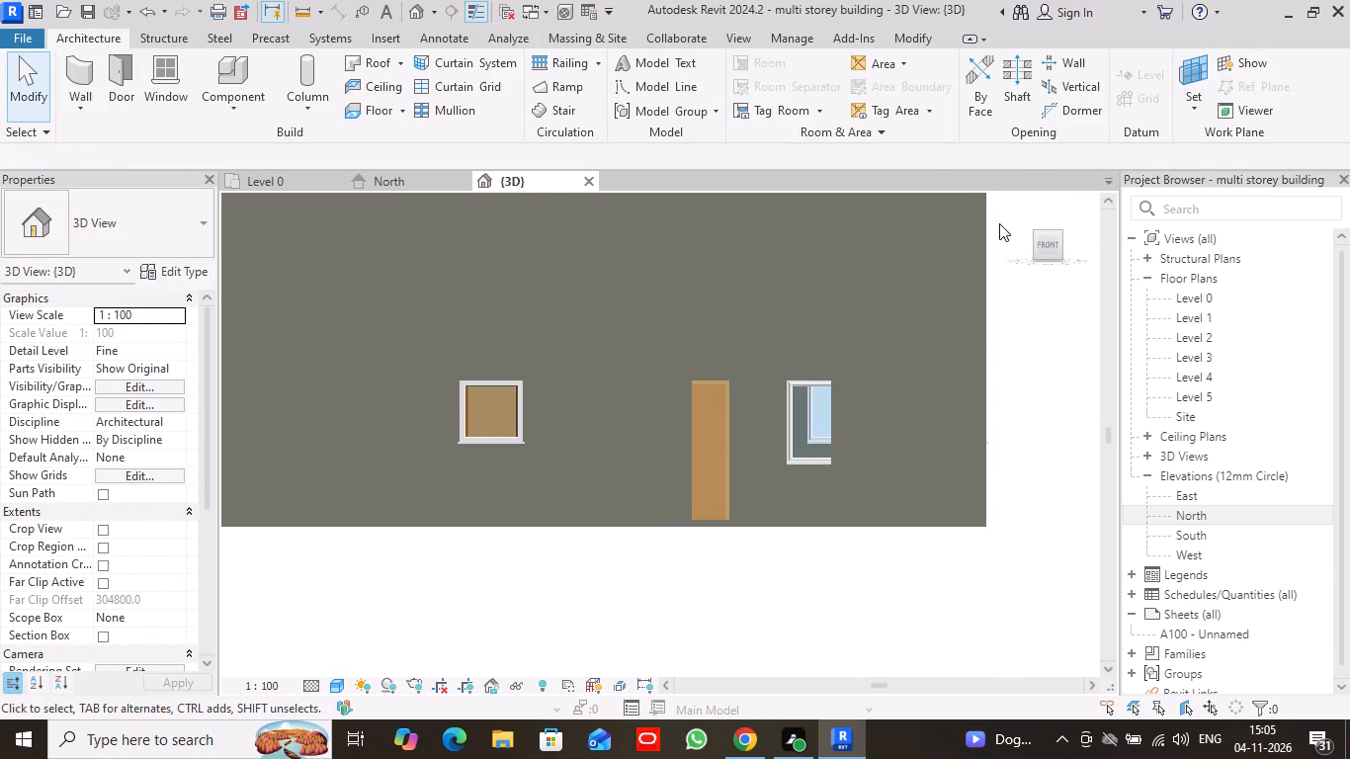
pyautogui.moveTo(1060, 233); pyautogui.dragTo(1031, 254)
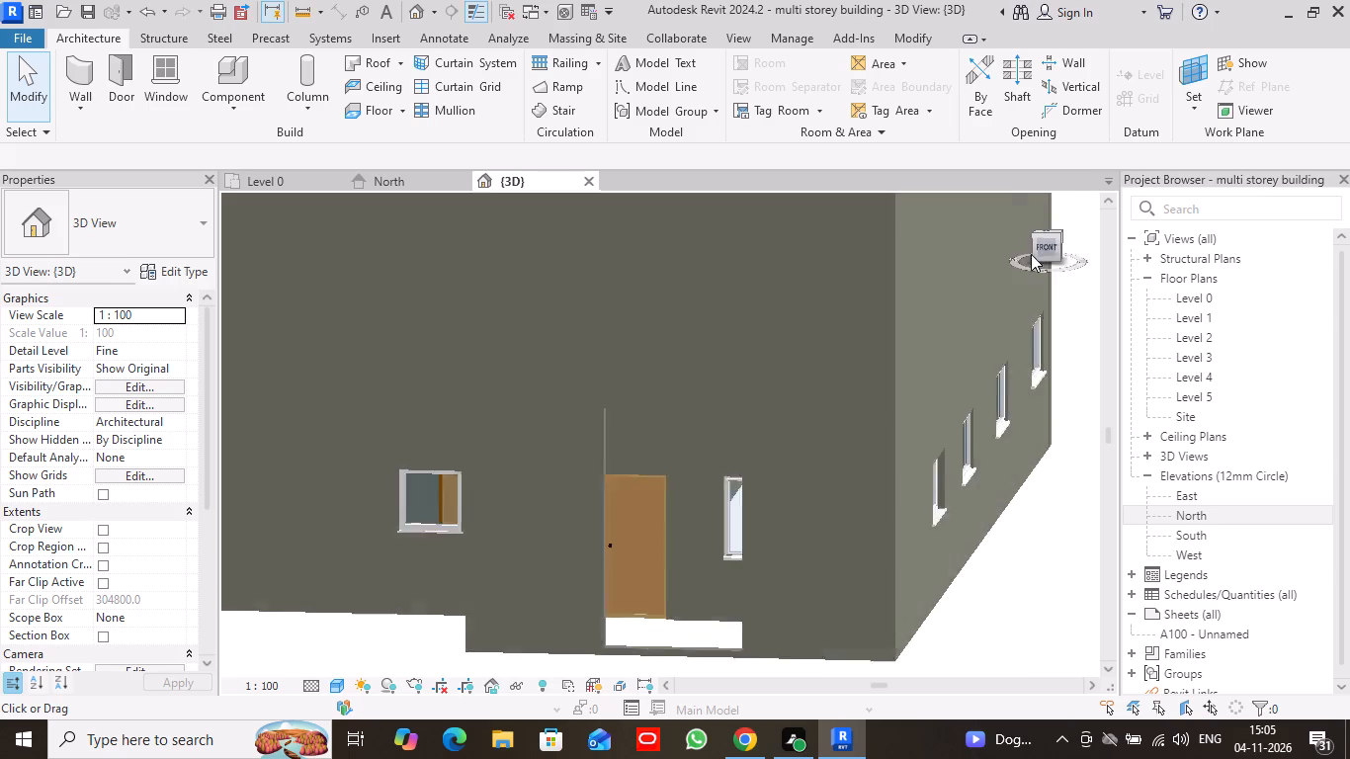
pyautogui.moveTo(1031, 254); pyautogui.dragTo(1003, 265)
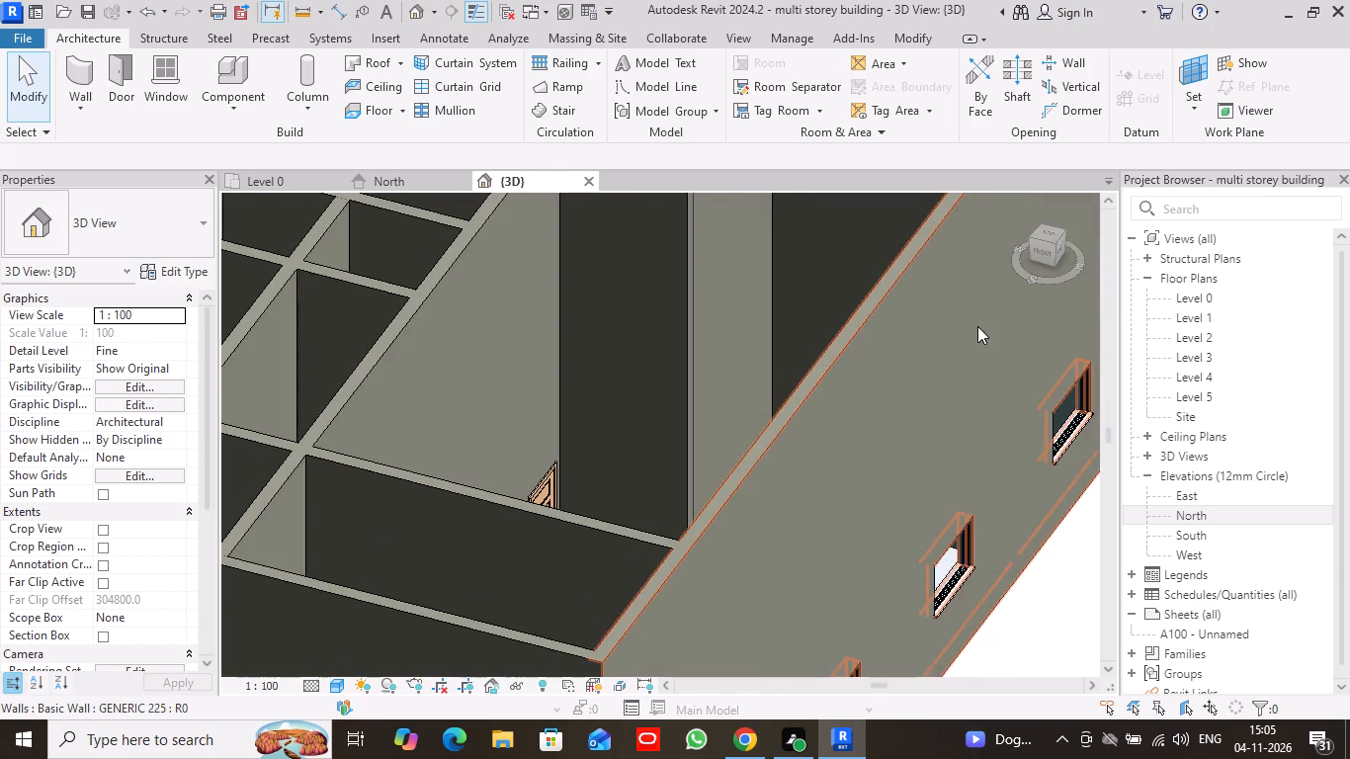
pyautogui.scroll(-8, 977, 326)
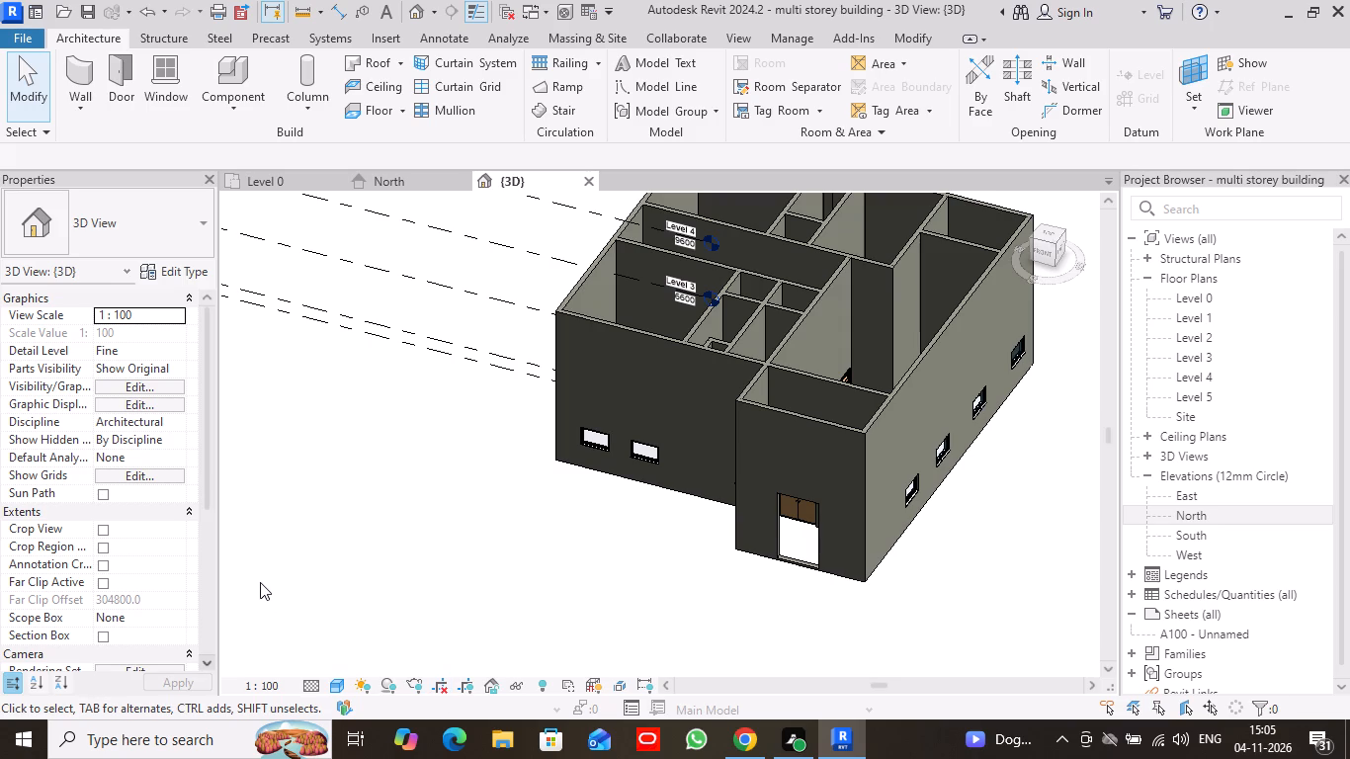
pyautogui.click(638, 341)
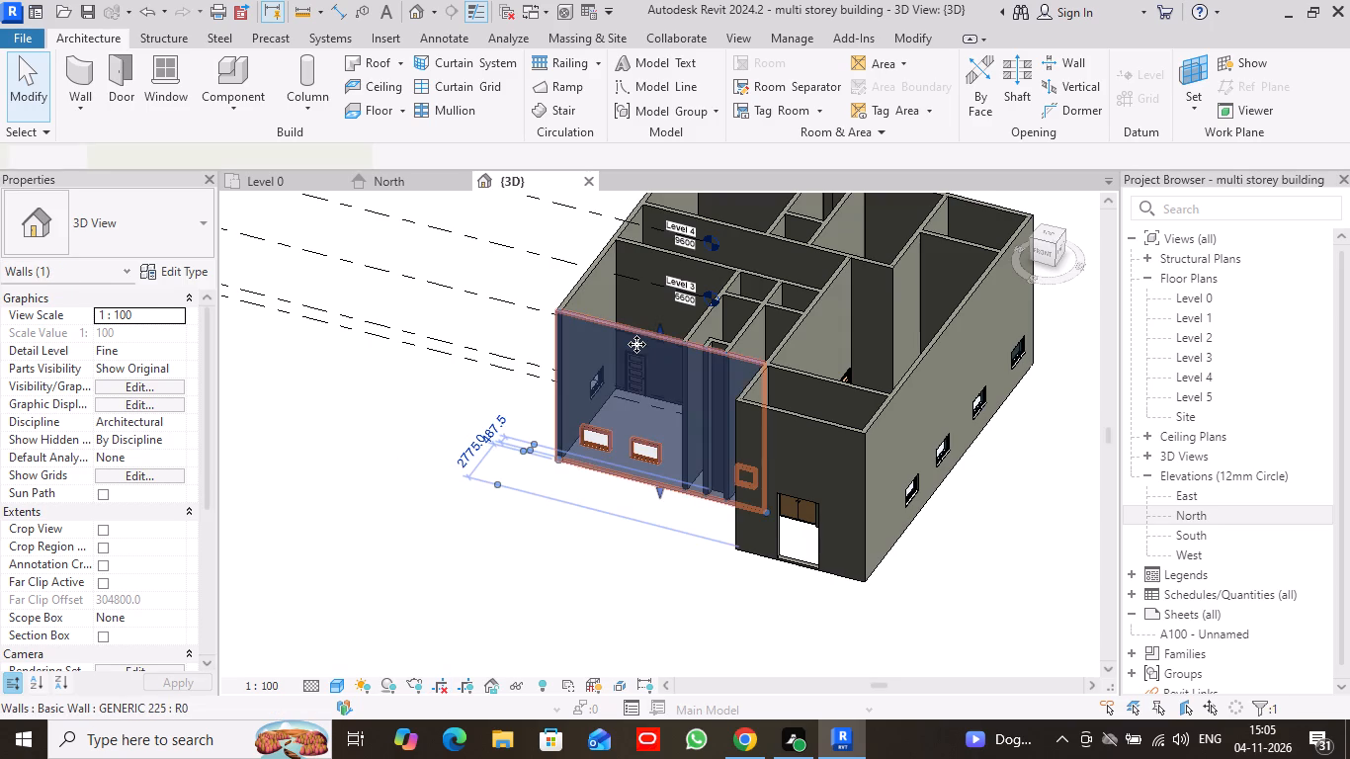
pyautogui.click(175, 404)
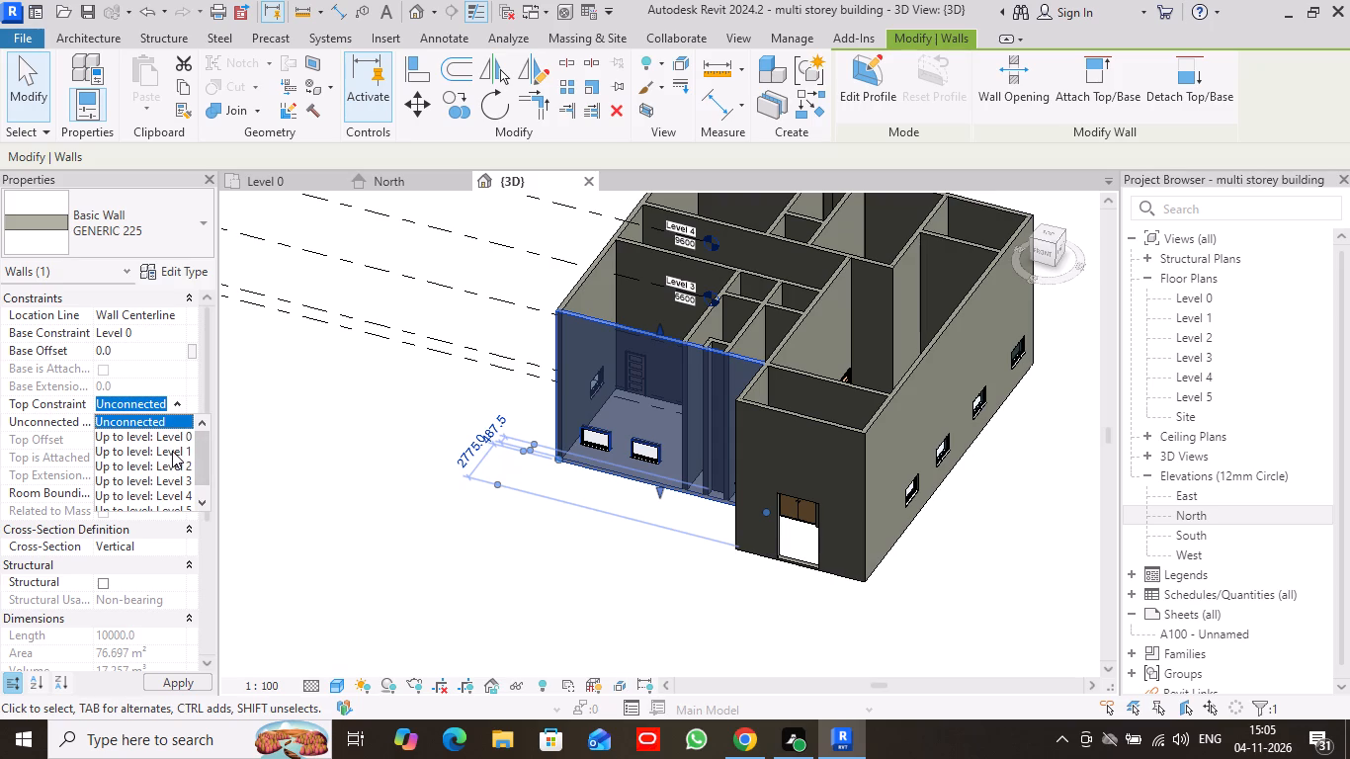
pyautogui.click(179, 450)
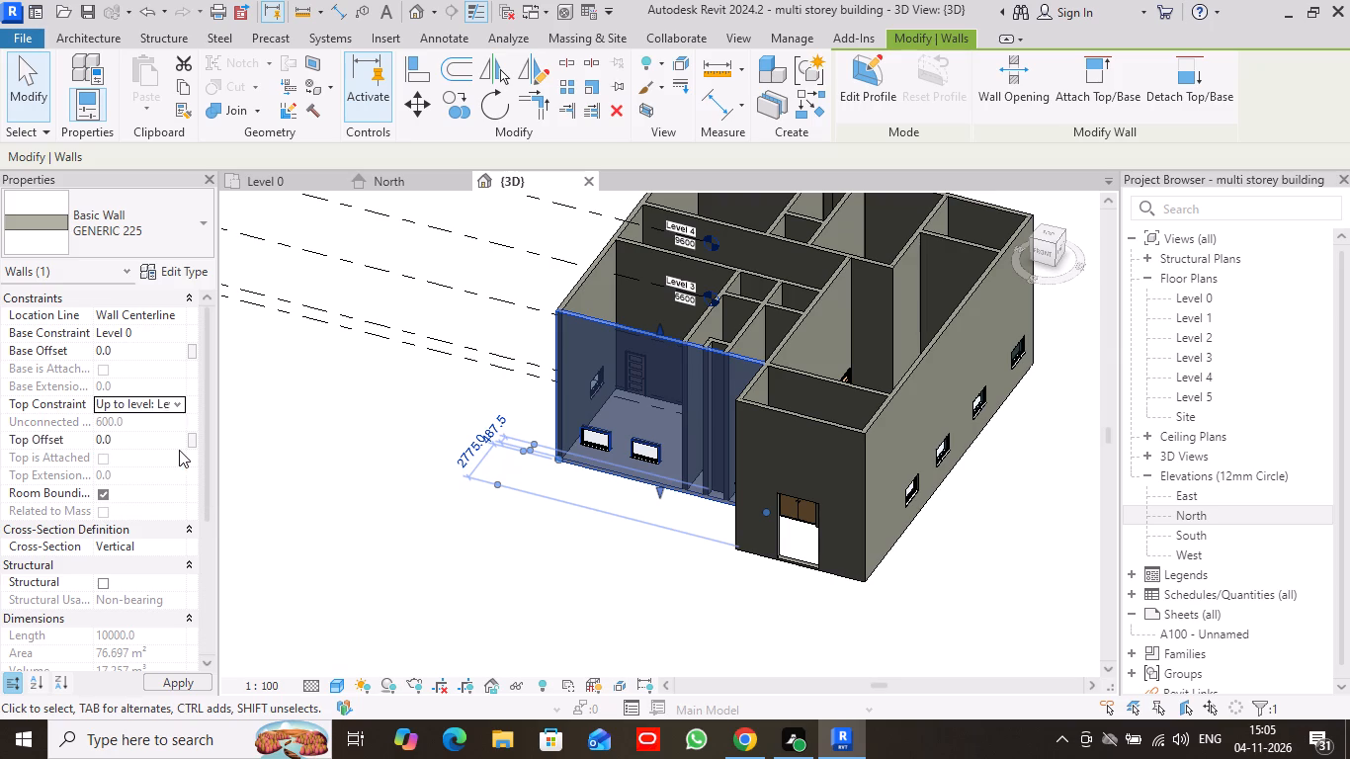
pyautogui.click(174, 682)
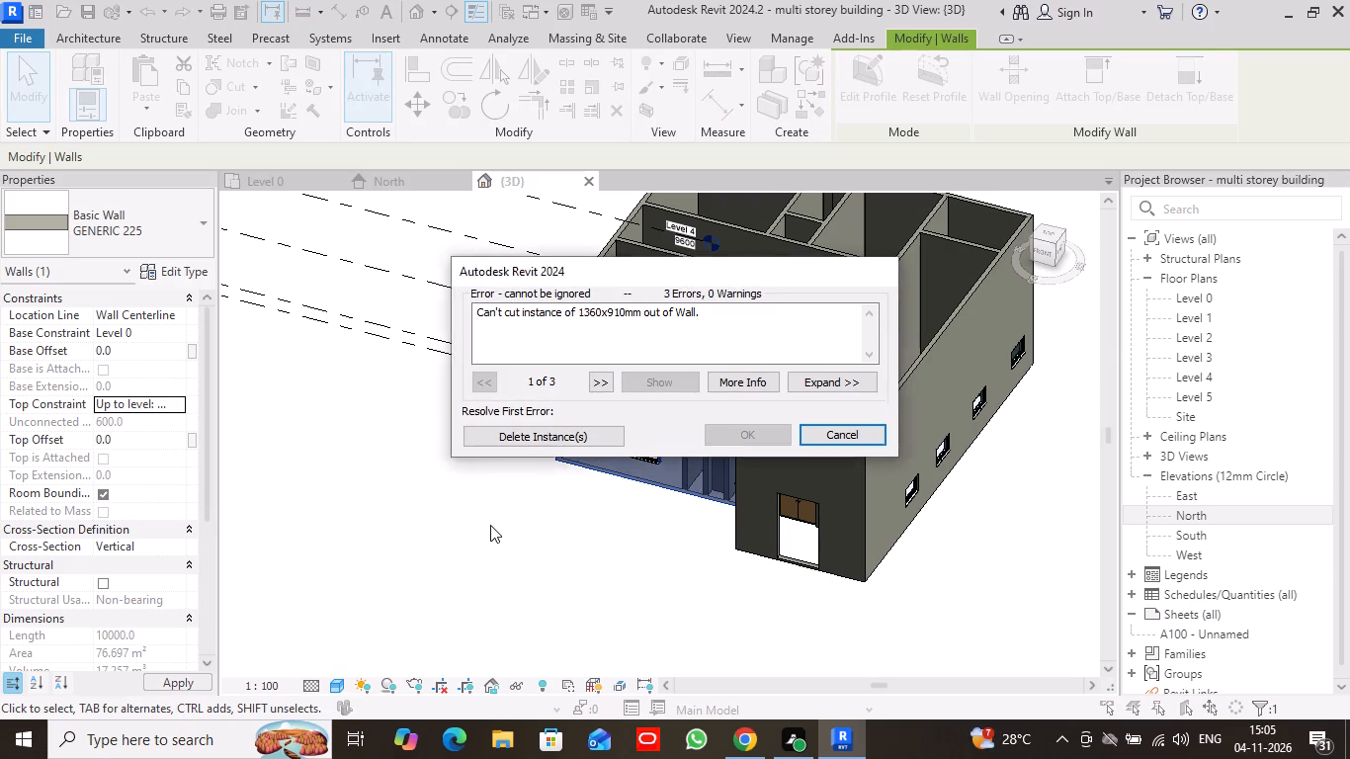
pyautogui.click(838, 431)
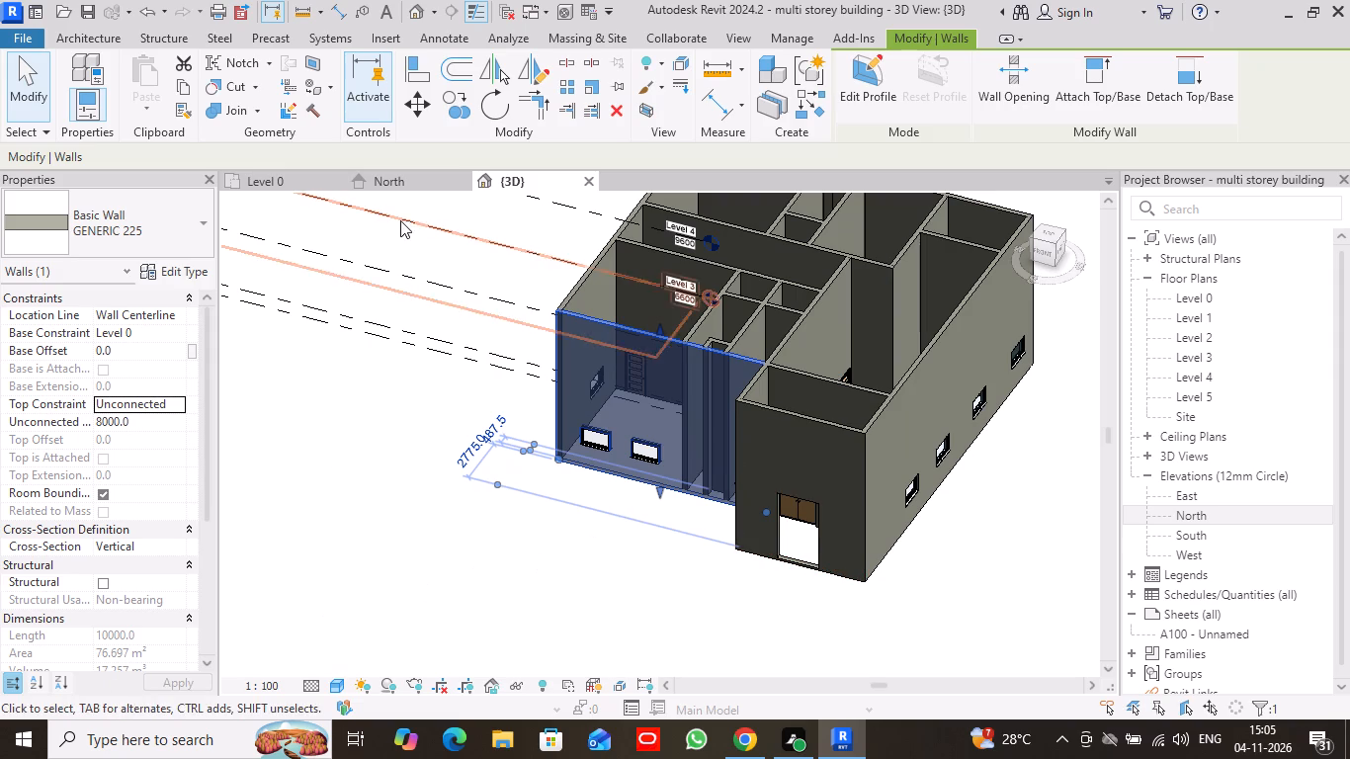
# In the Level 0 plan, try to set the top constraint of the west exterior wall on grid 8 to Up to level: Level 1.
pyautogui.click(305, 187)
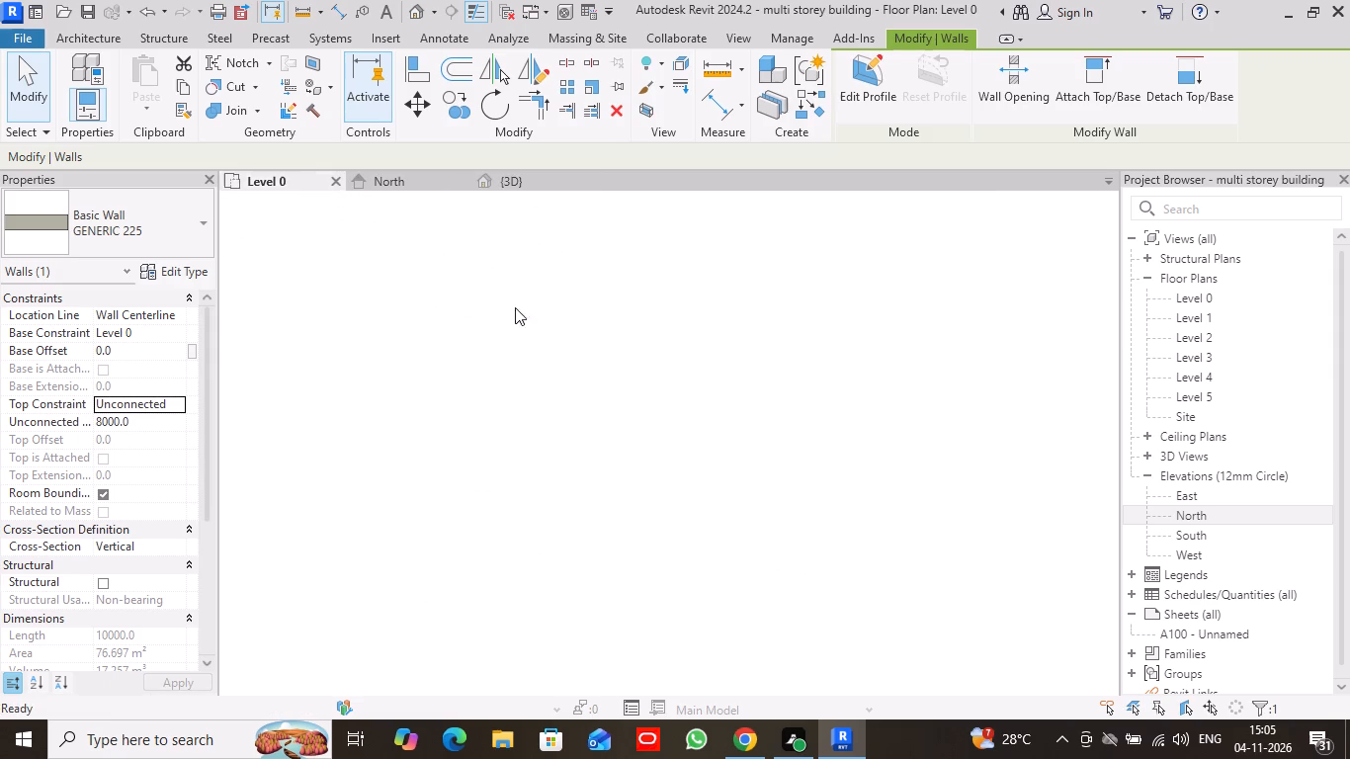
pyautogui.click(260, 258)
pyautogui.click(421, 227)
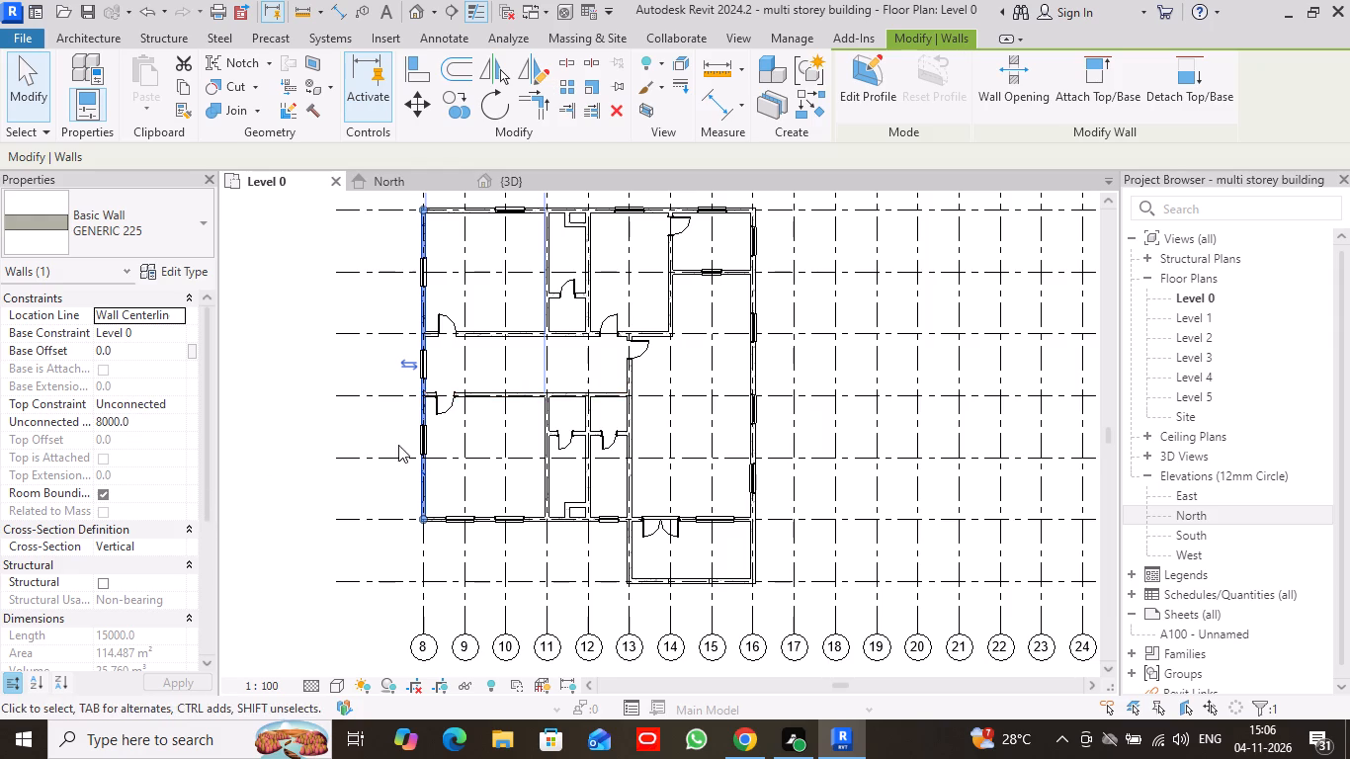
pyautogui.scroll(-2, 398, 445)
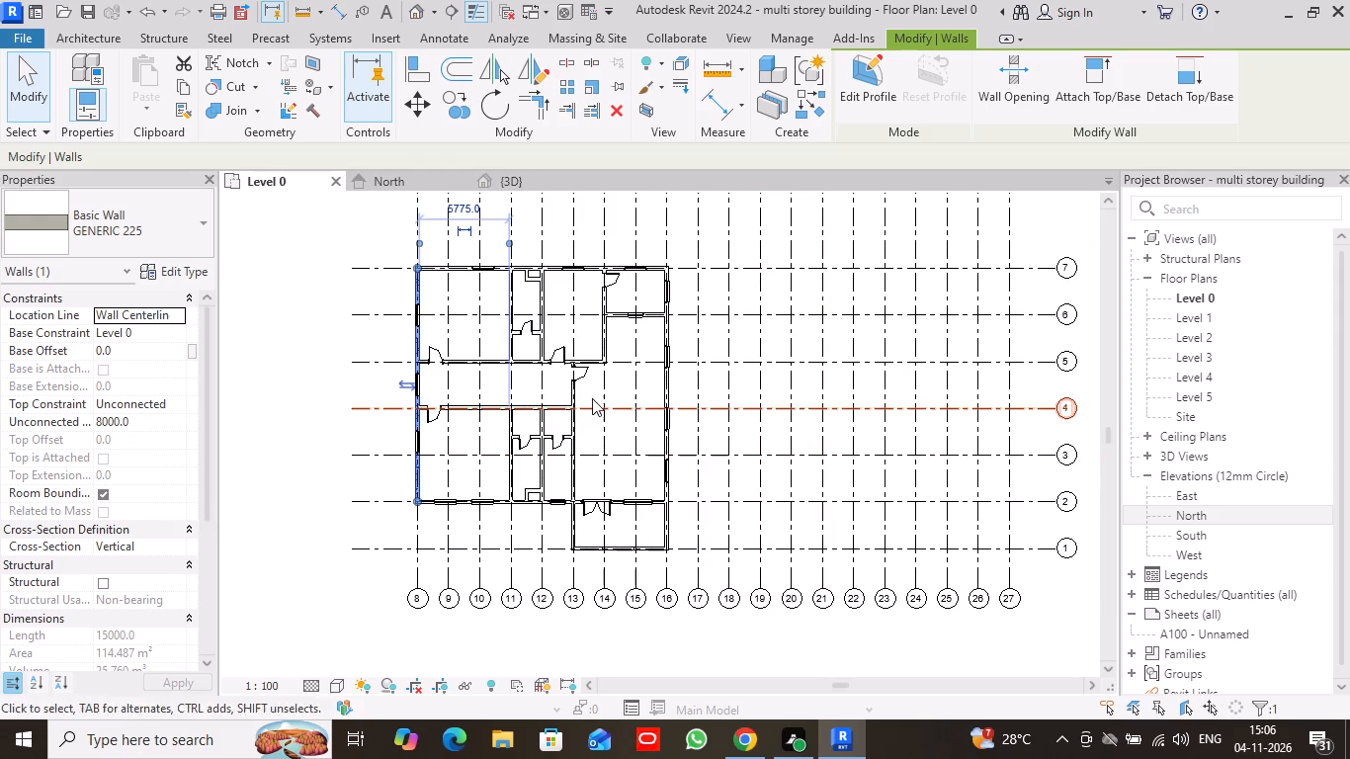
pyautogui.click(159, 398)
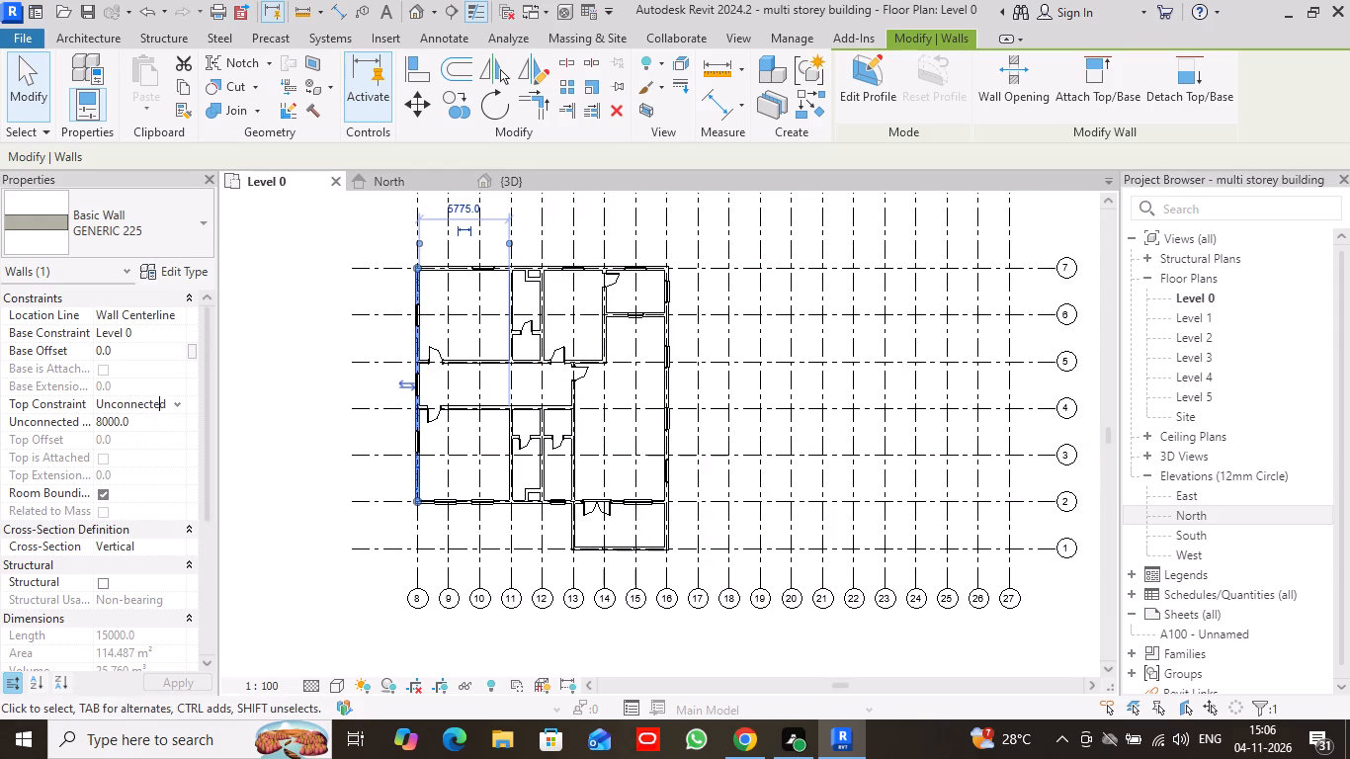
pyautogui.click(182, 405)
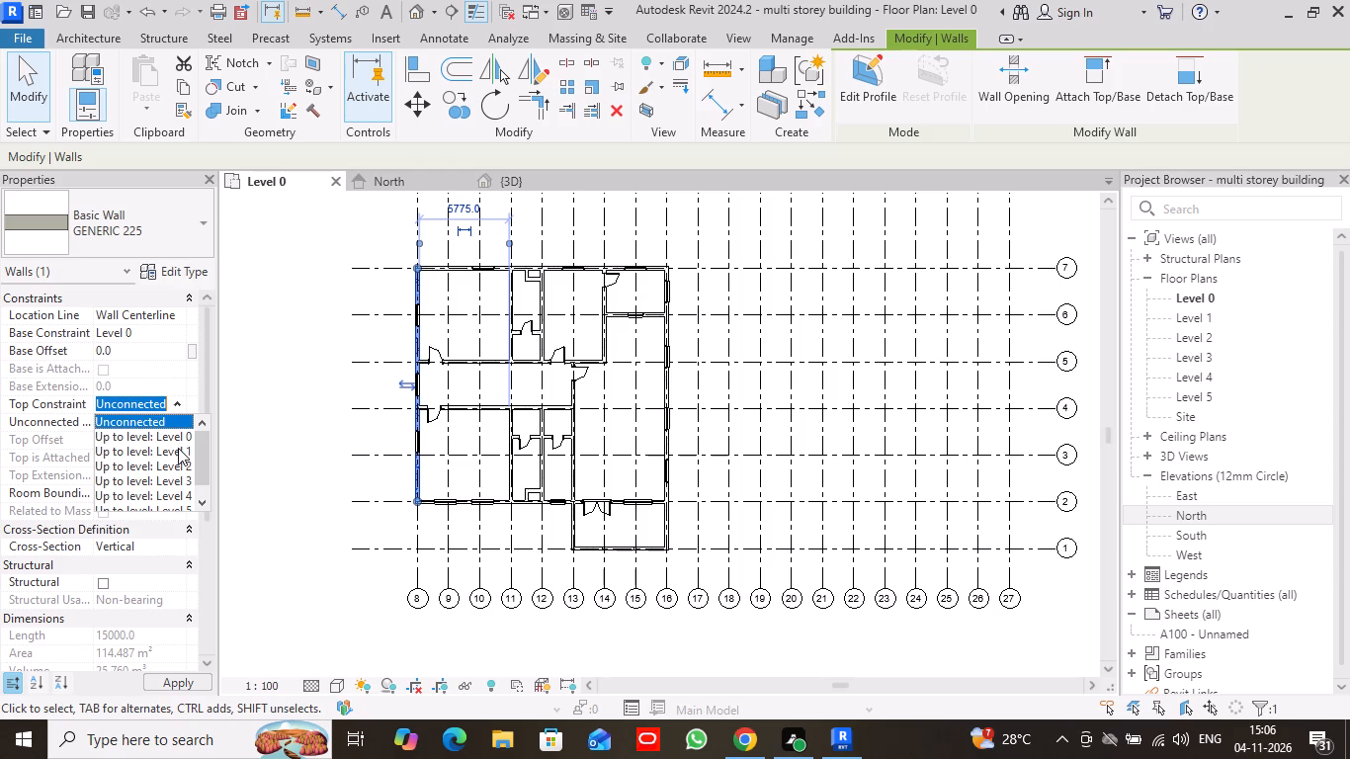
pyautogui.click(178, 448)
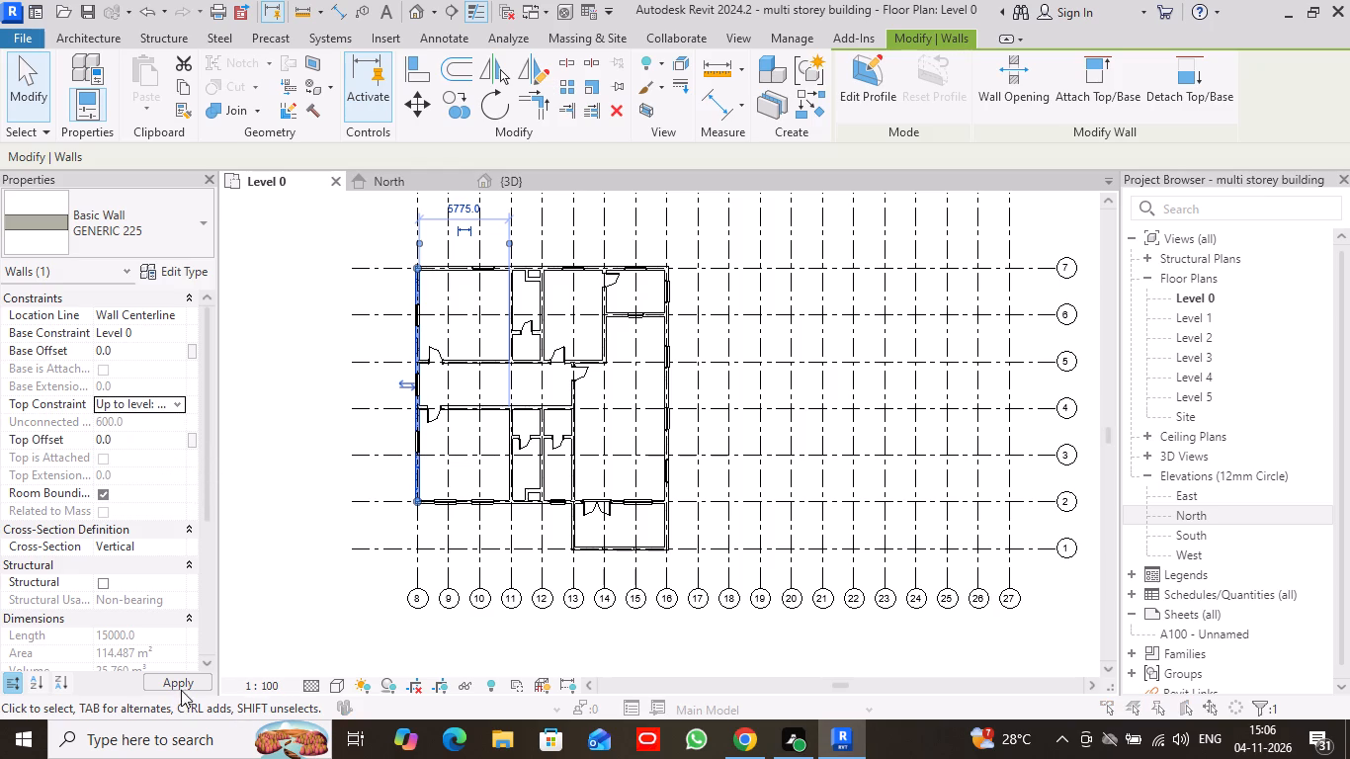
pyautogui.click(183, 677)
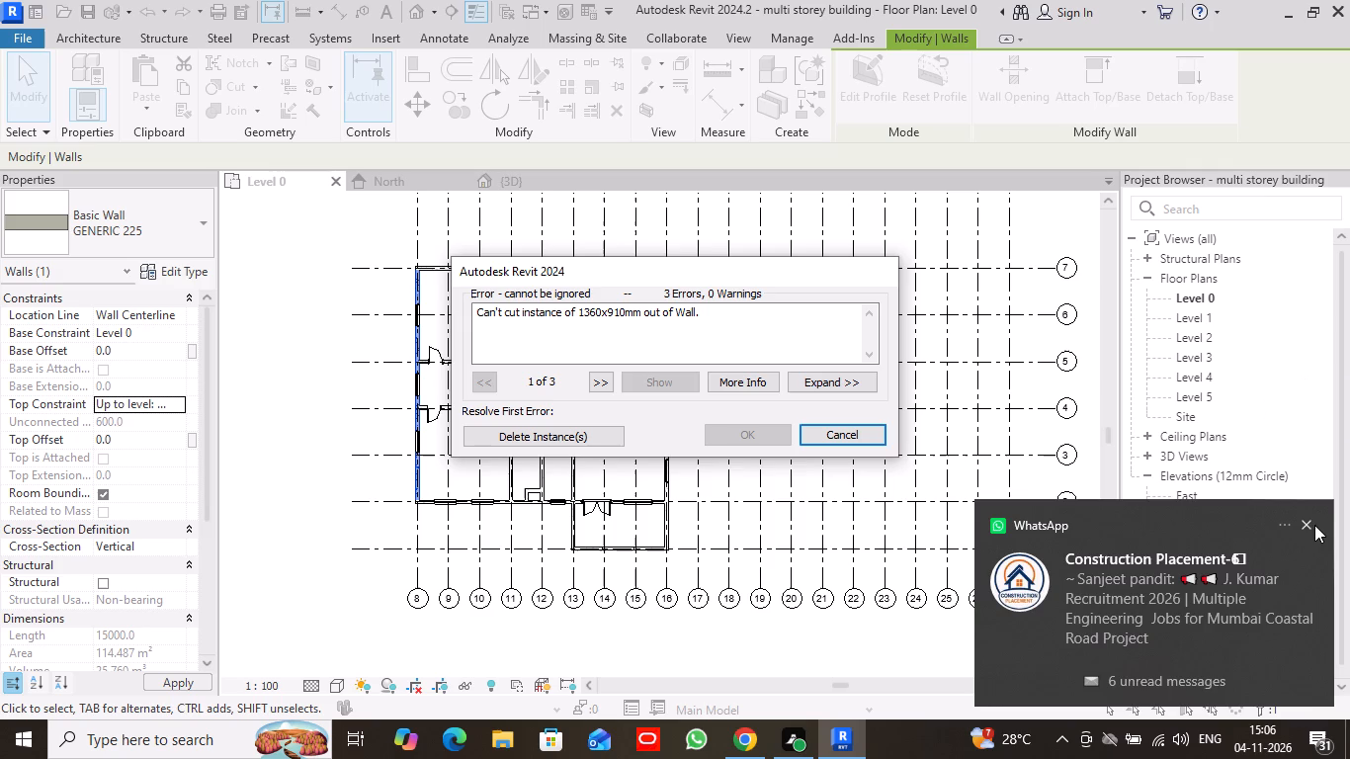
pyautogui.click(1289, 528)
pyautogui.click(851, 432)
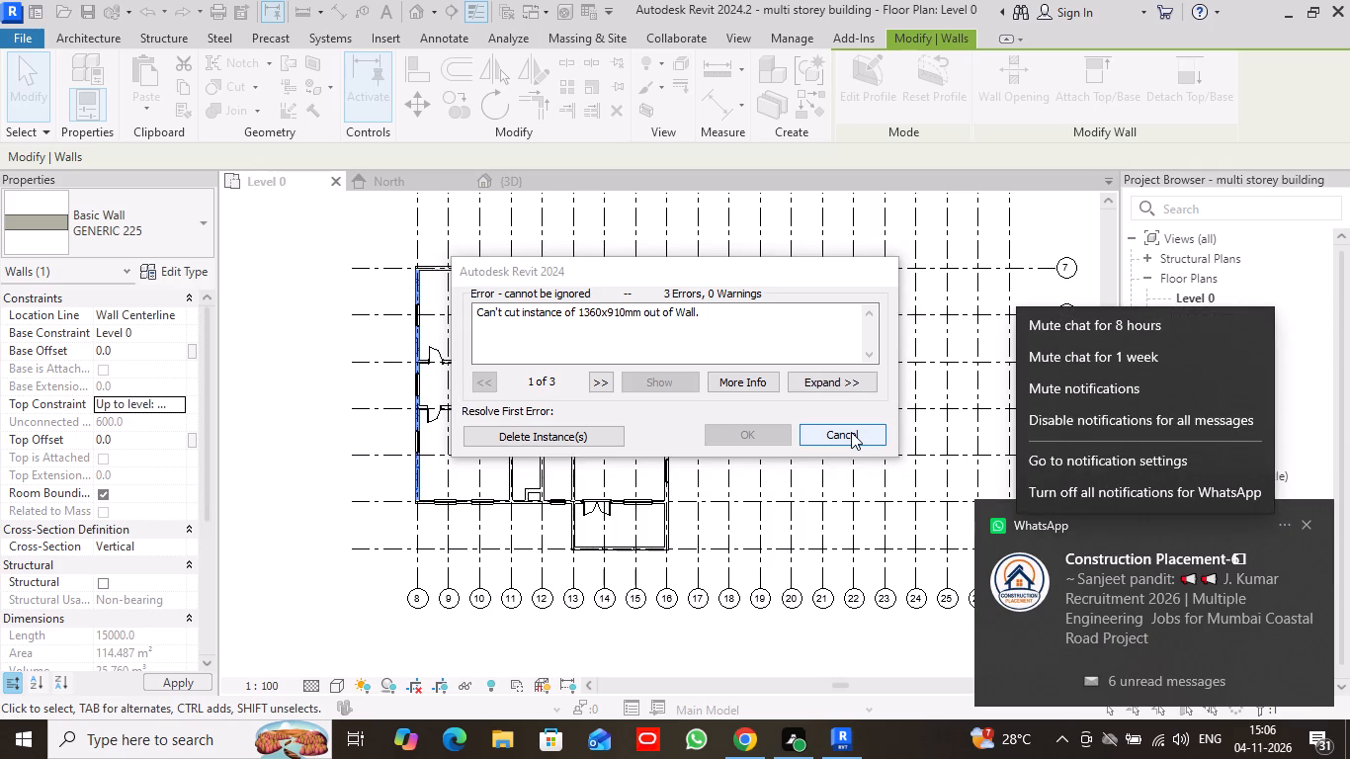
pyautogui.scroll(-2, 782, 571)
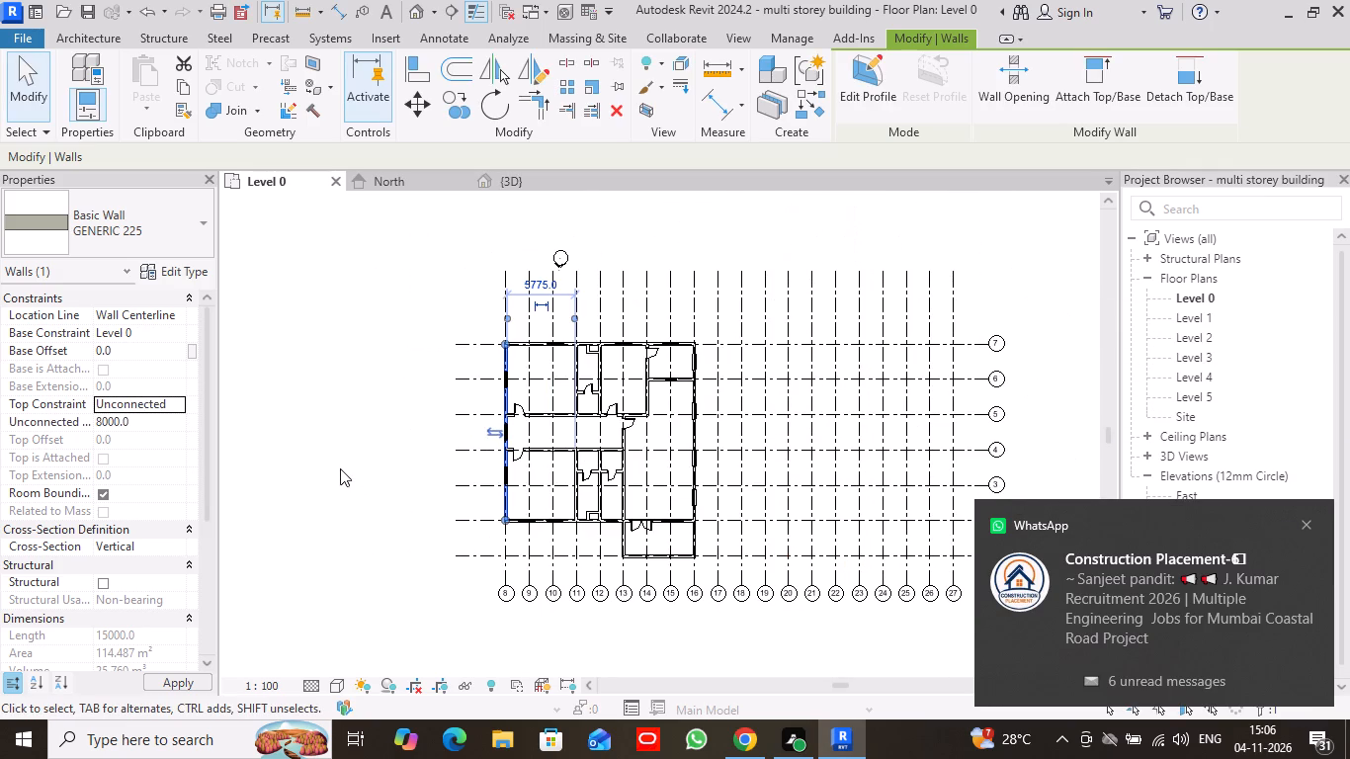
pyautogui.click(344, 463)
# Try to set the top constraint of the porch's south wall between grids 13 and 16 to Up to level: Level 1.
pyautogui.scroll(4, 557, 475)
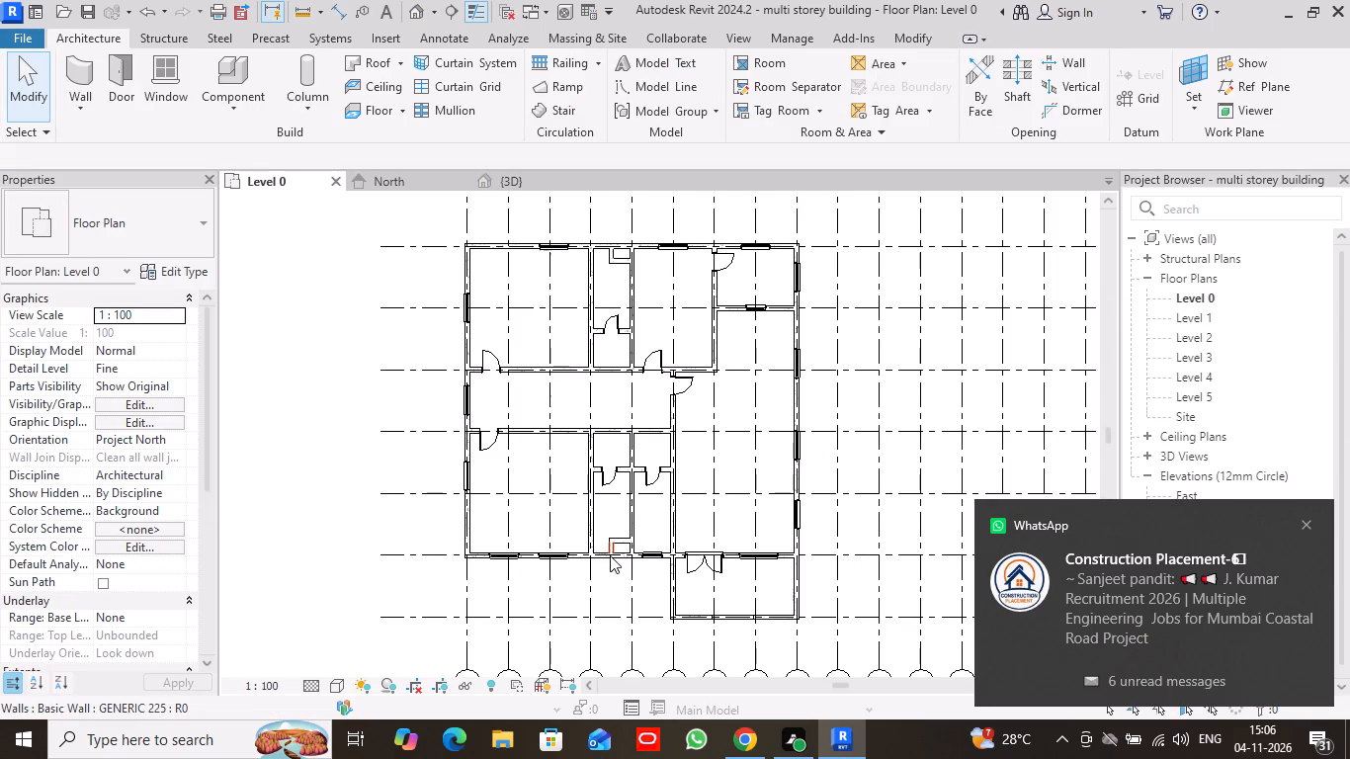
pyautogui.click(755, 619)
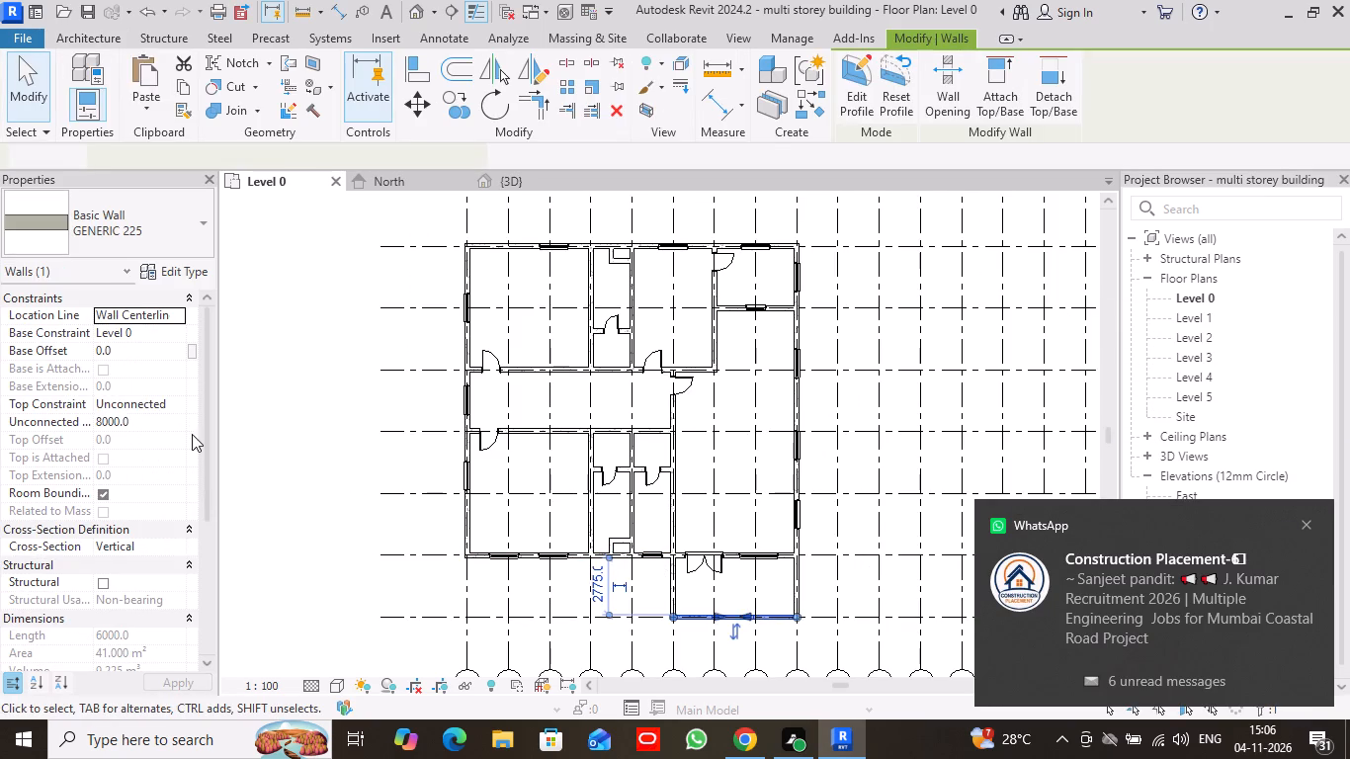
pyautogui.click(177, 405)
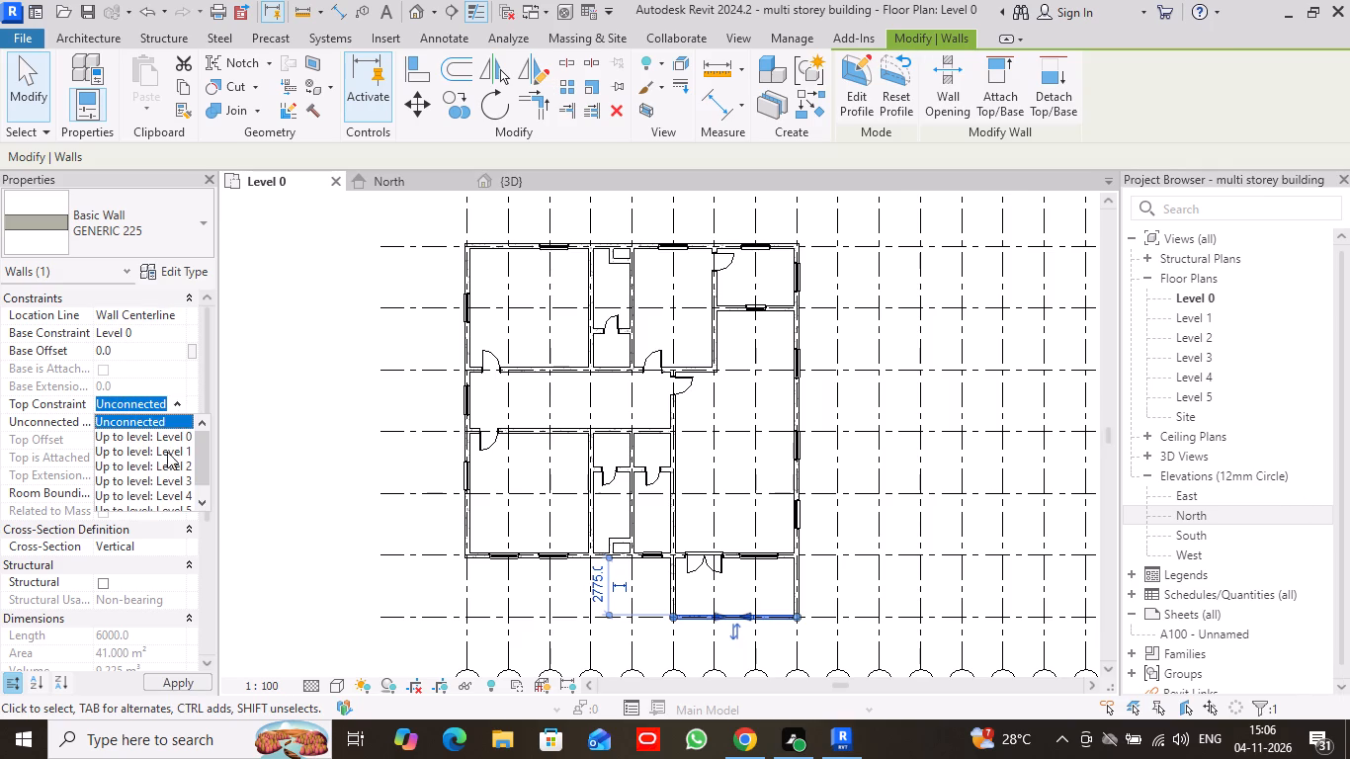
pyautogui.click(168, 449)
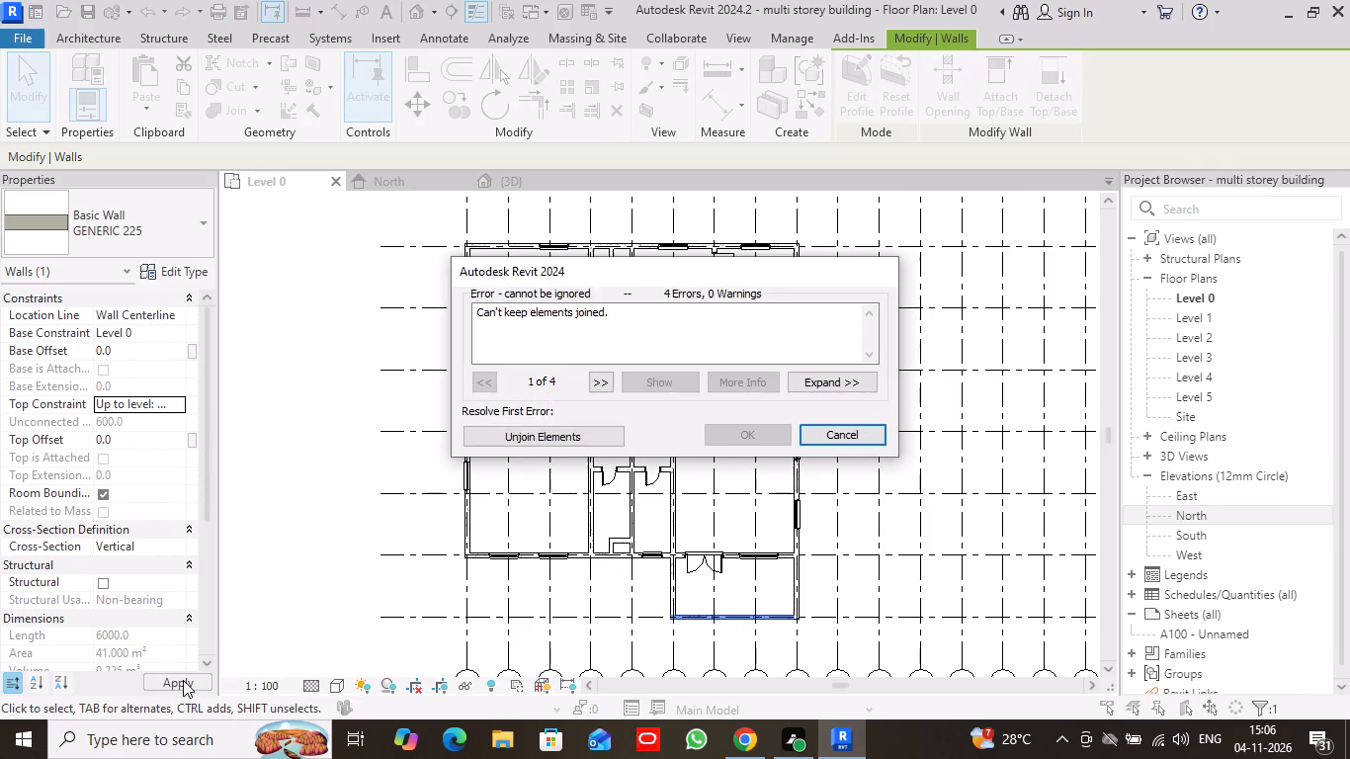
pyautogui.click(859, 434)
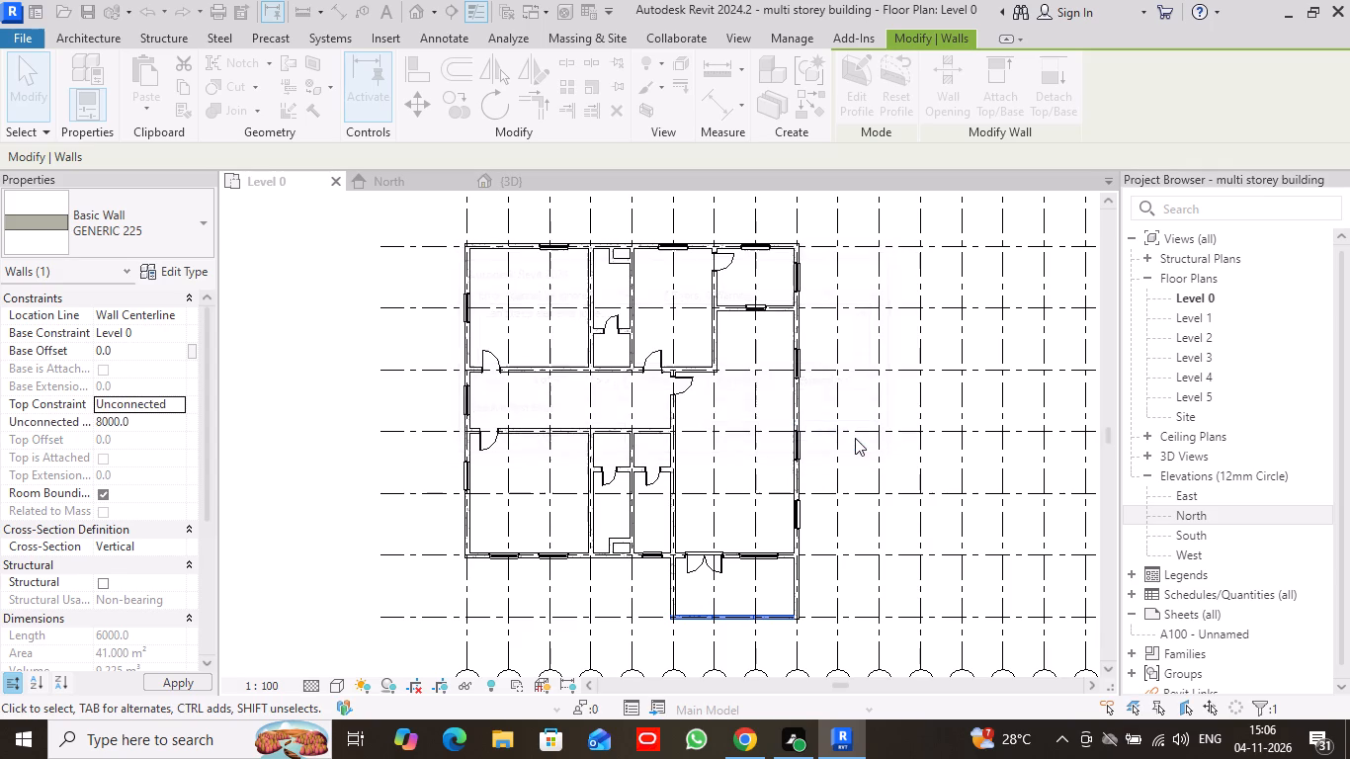
# Return to the 3D view of the whole building and clear the porch wall selection.
pyautogui.scroll(-1, 848, 447)
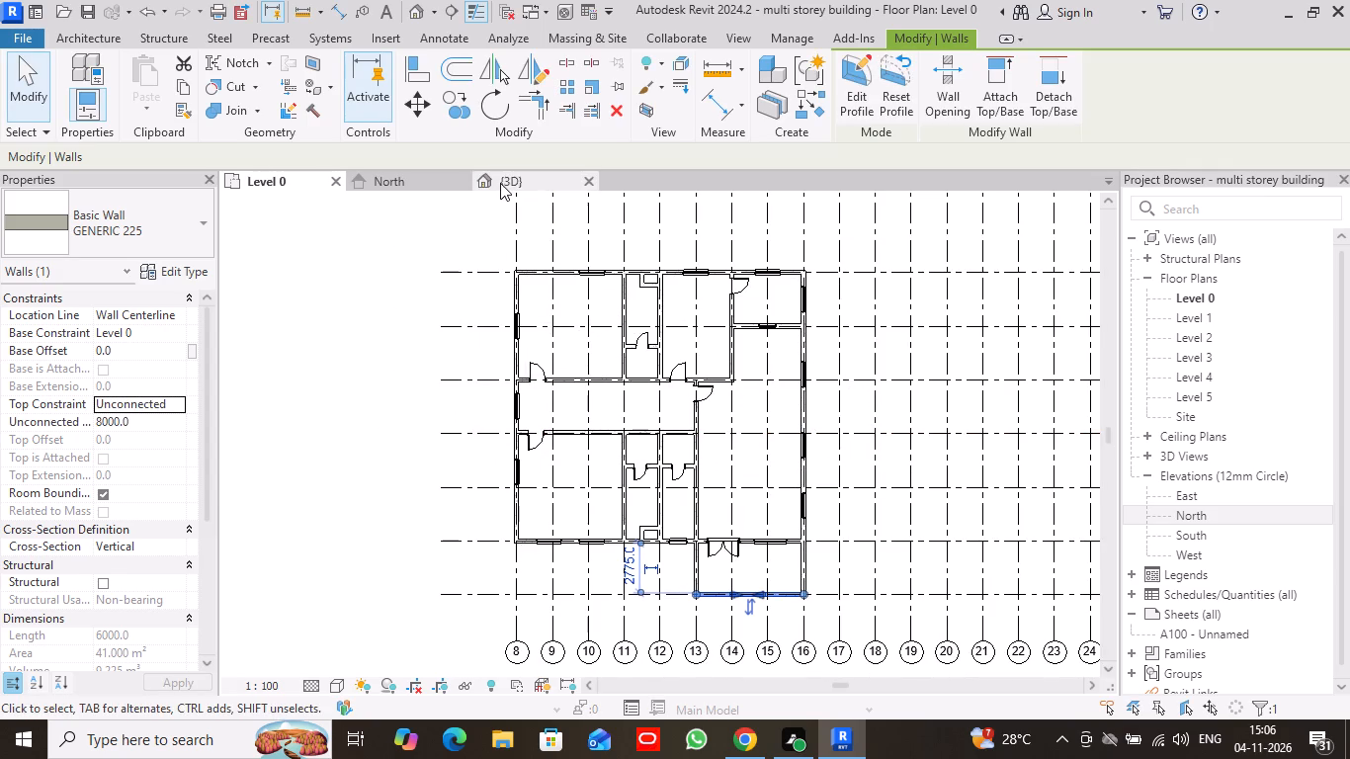
pyautogui.click(503, 181)
pyautogui.scroll(-2, 970, 456)
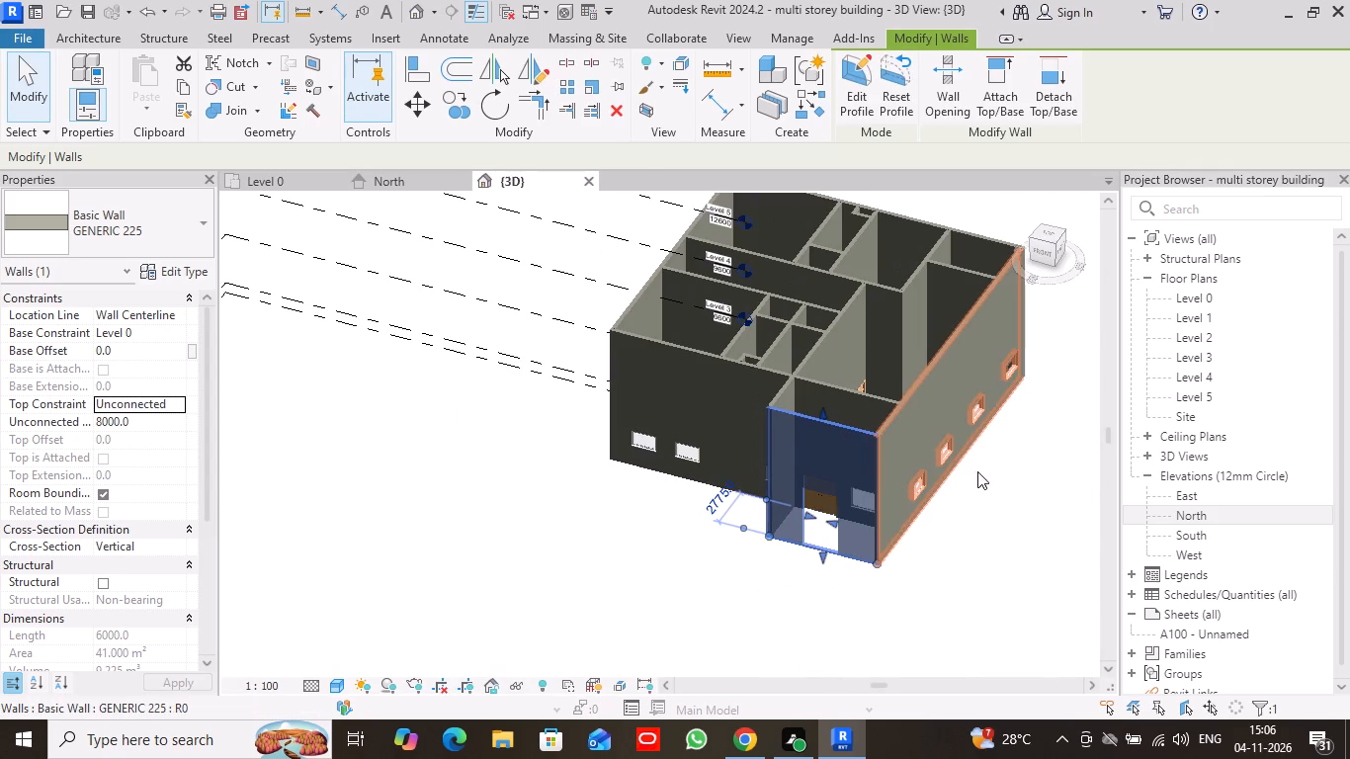
pyautogui.click(1002, 543)
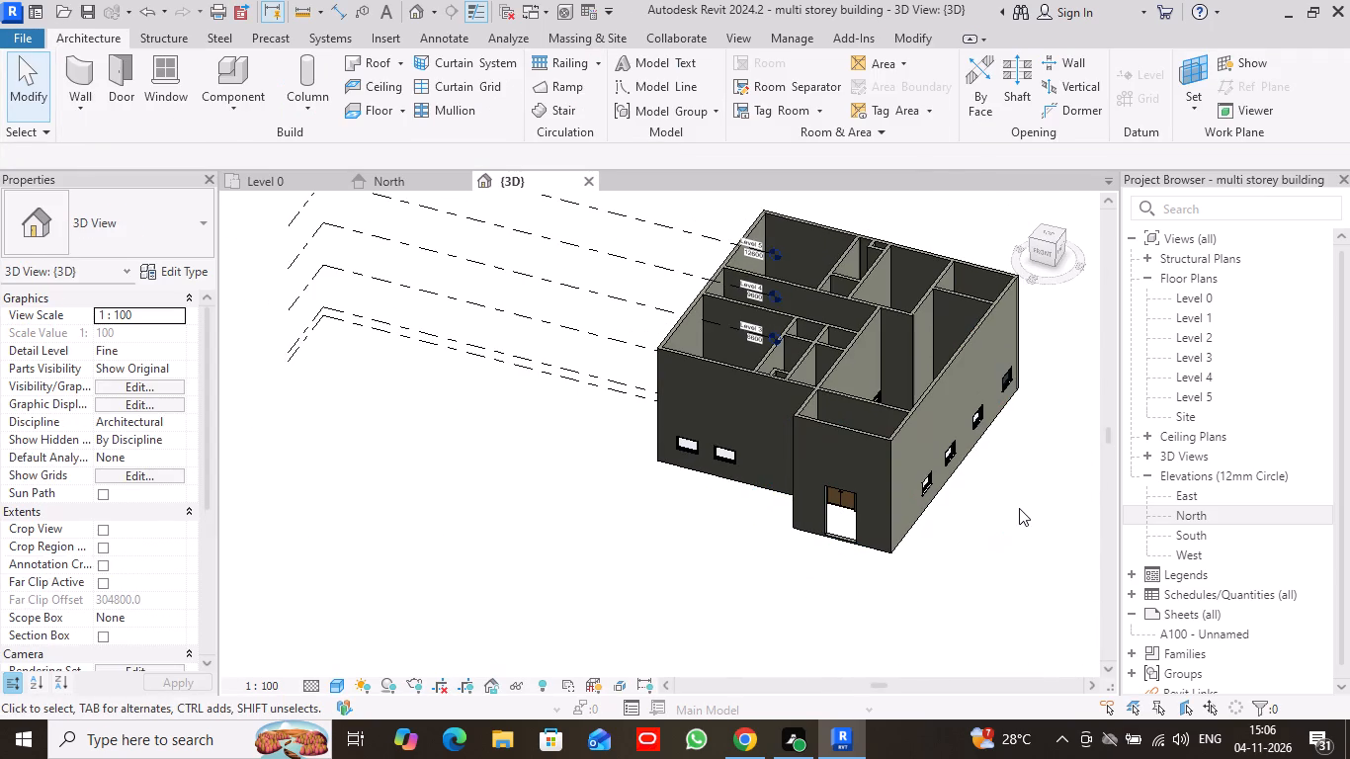
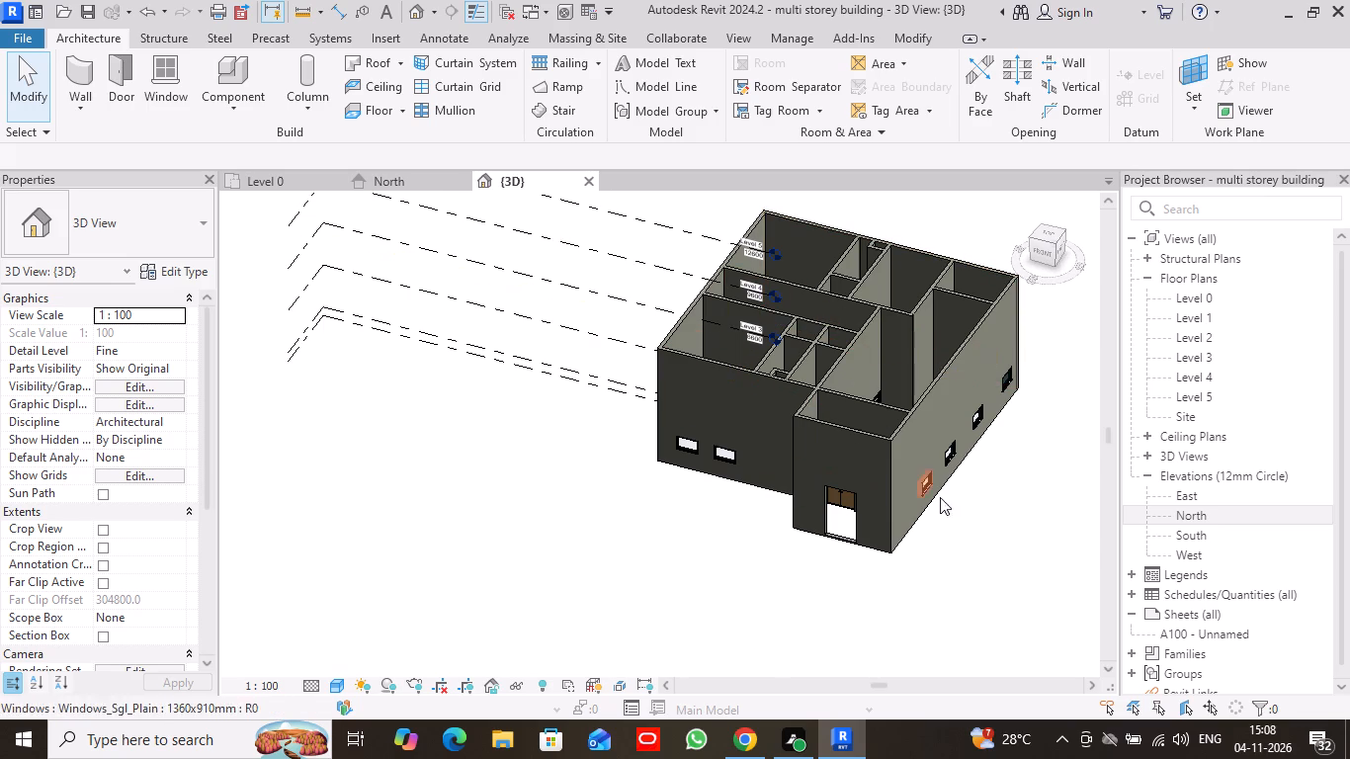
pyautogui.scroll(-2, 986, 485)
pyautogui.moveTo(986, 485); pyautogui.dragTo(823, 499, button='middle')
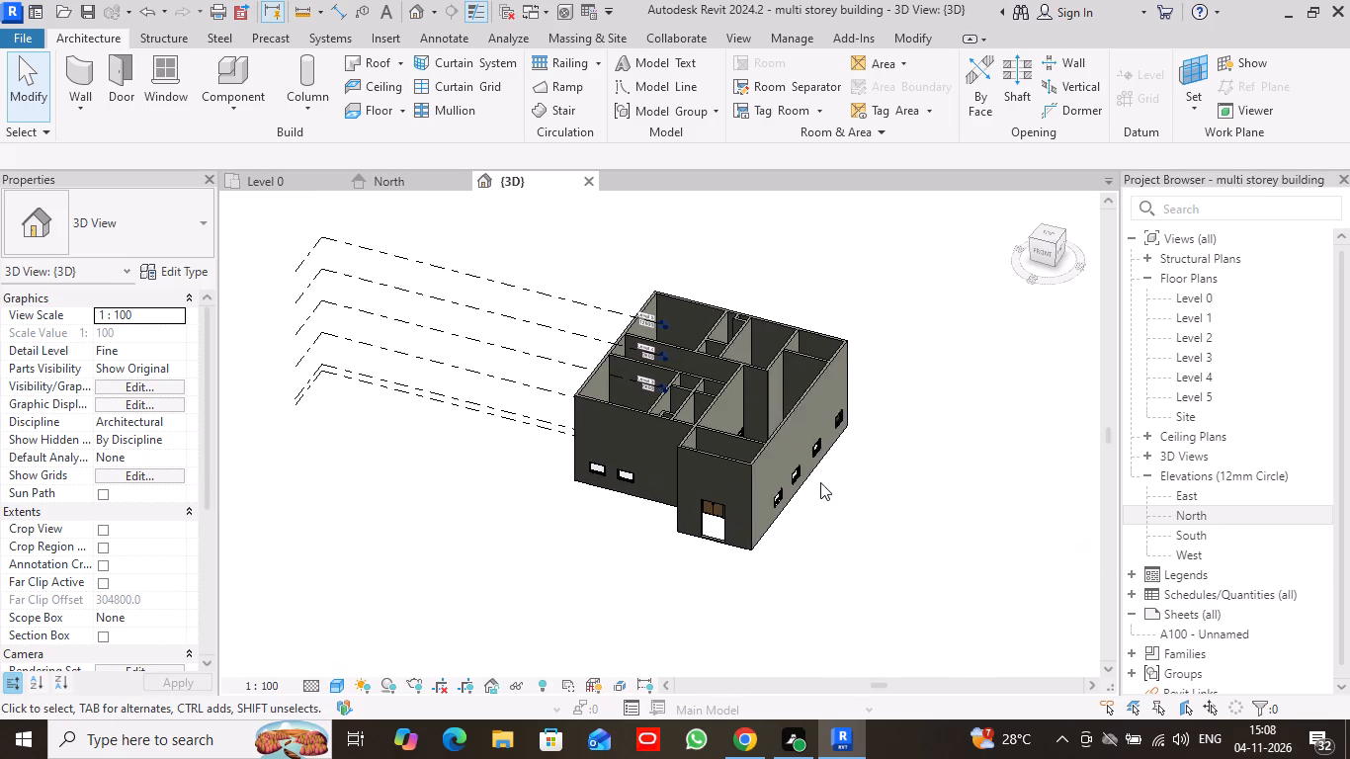
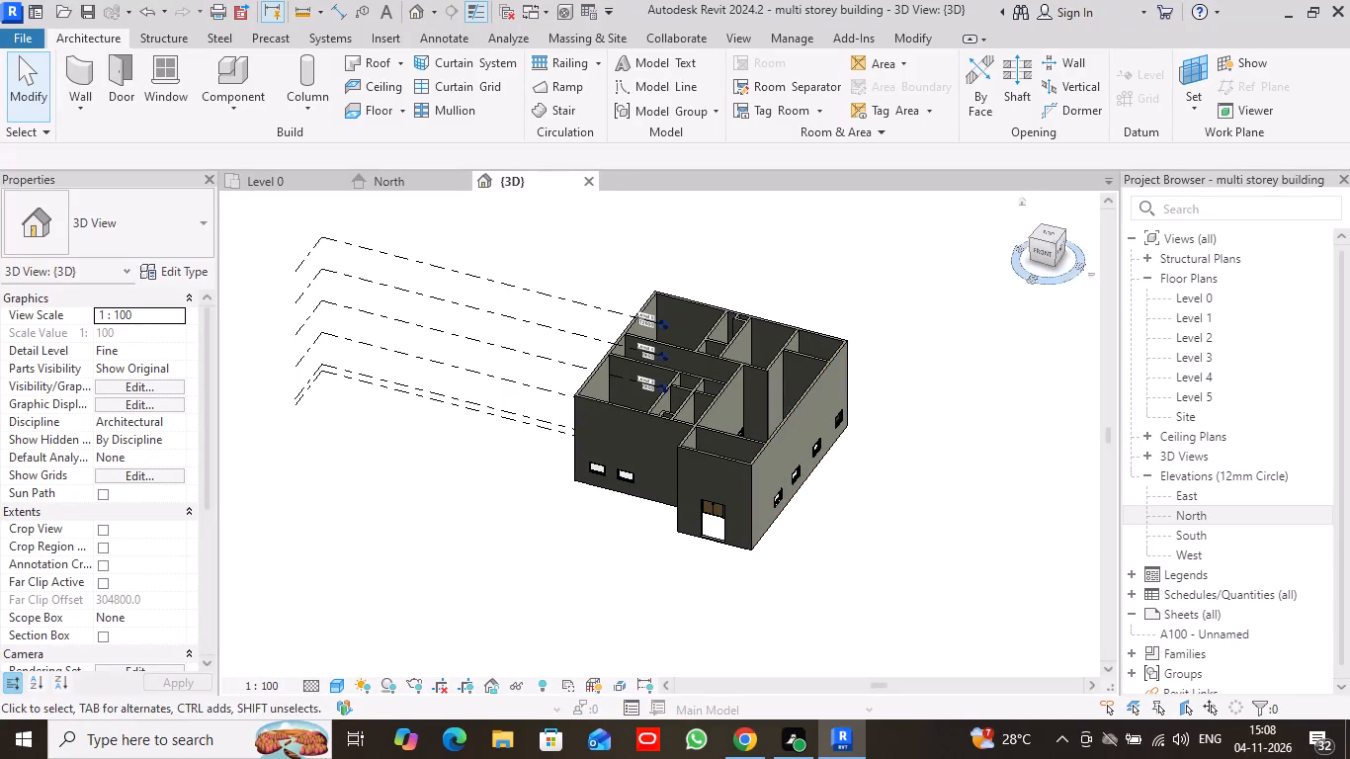
# Examine the building's walls, openings and level lines in 3D from several sides and from the front.
pyautogui.moveTo(1055, 256); pyautogui.dragTo(964, 223)
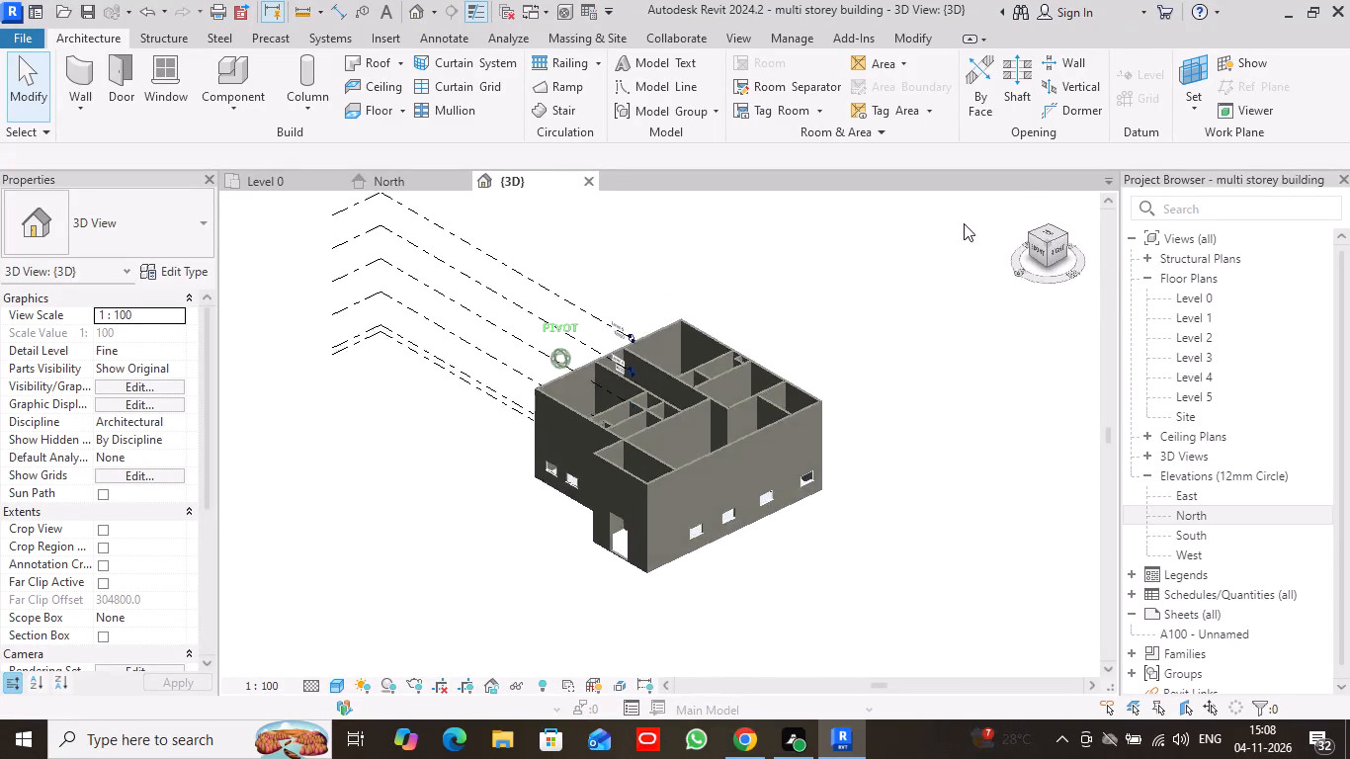
pyautogui.moveTo(964, 223); pyautogui.dragTo(1063, 202)
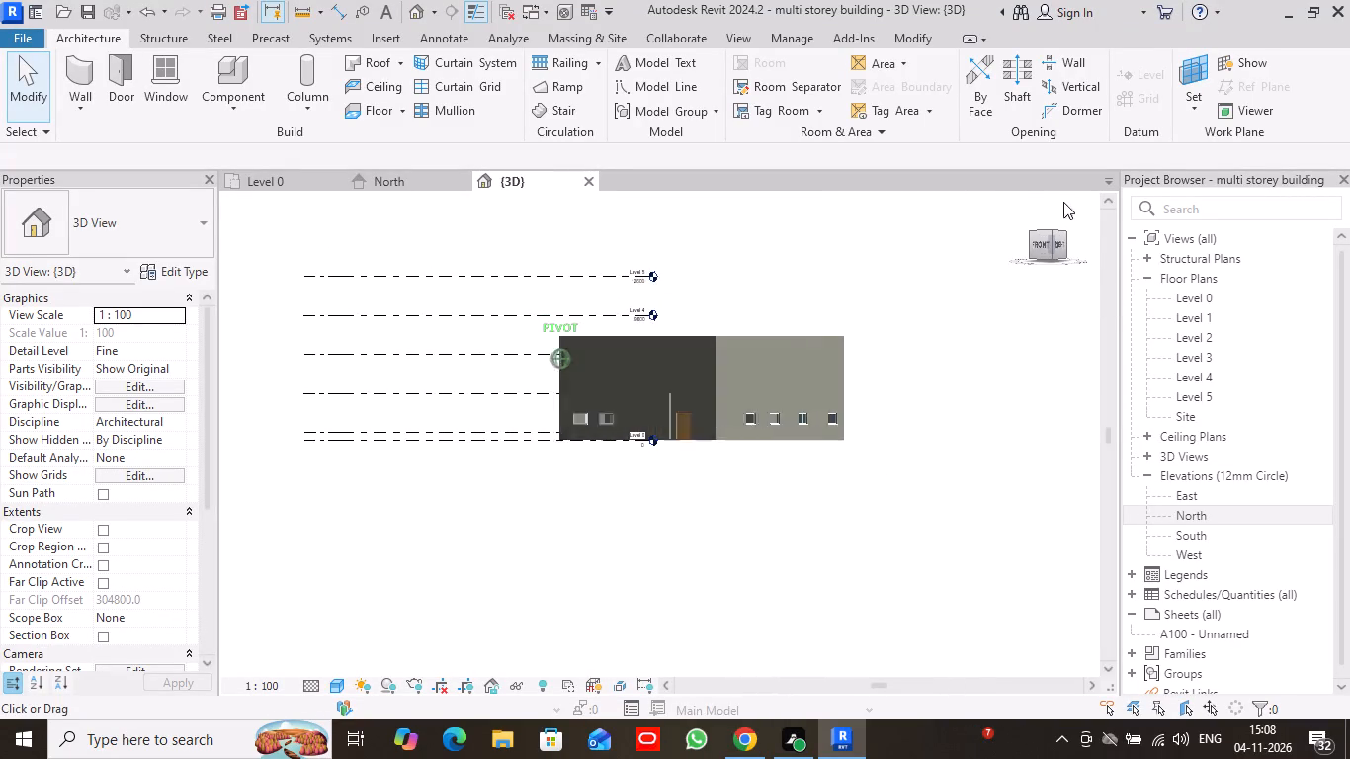
pyautogui.moveTo(1063, 202); pyautogui.dragTo(269, 200)
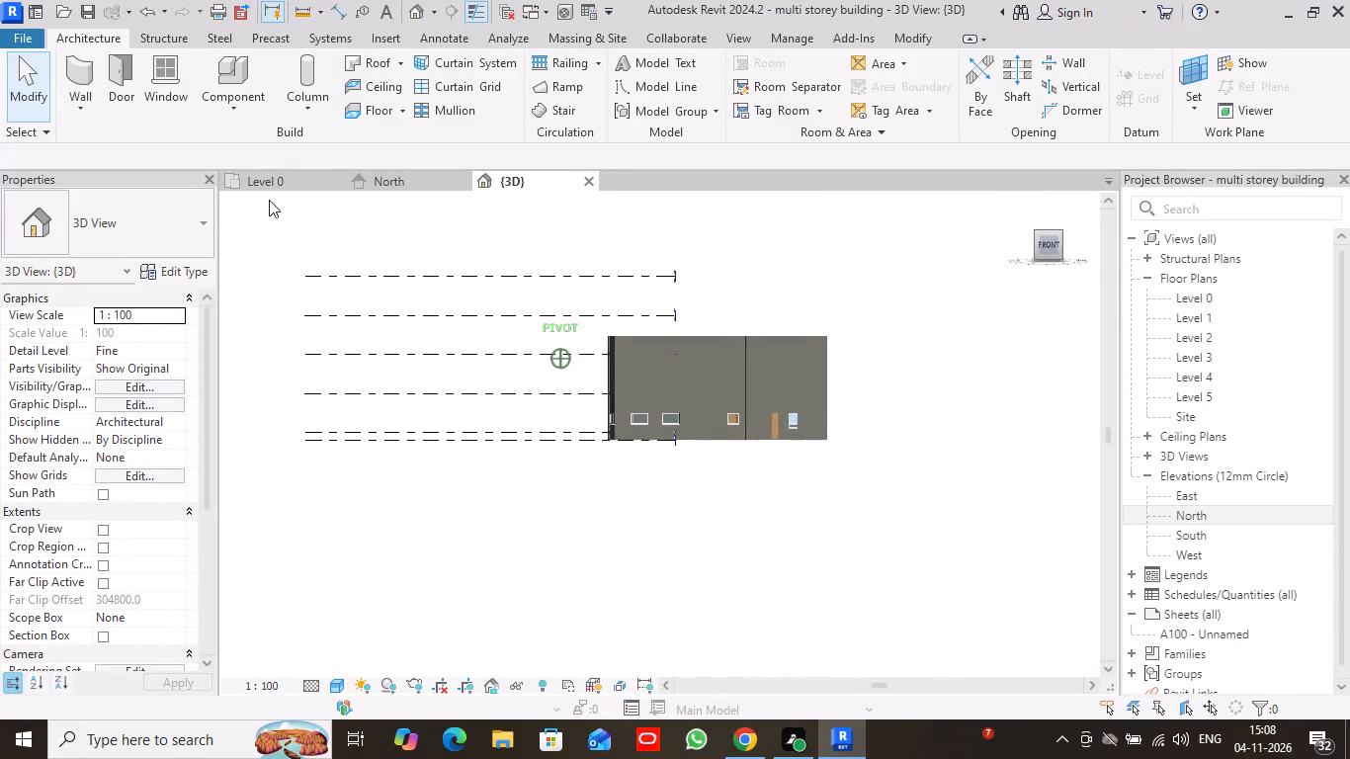
pyautogui.moveTo(269, 200); pyautogui.dragTo(374, 272)
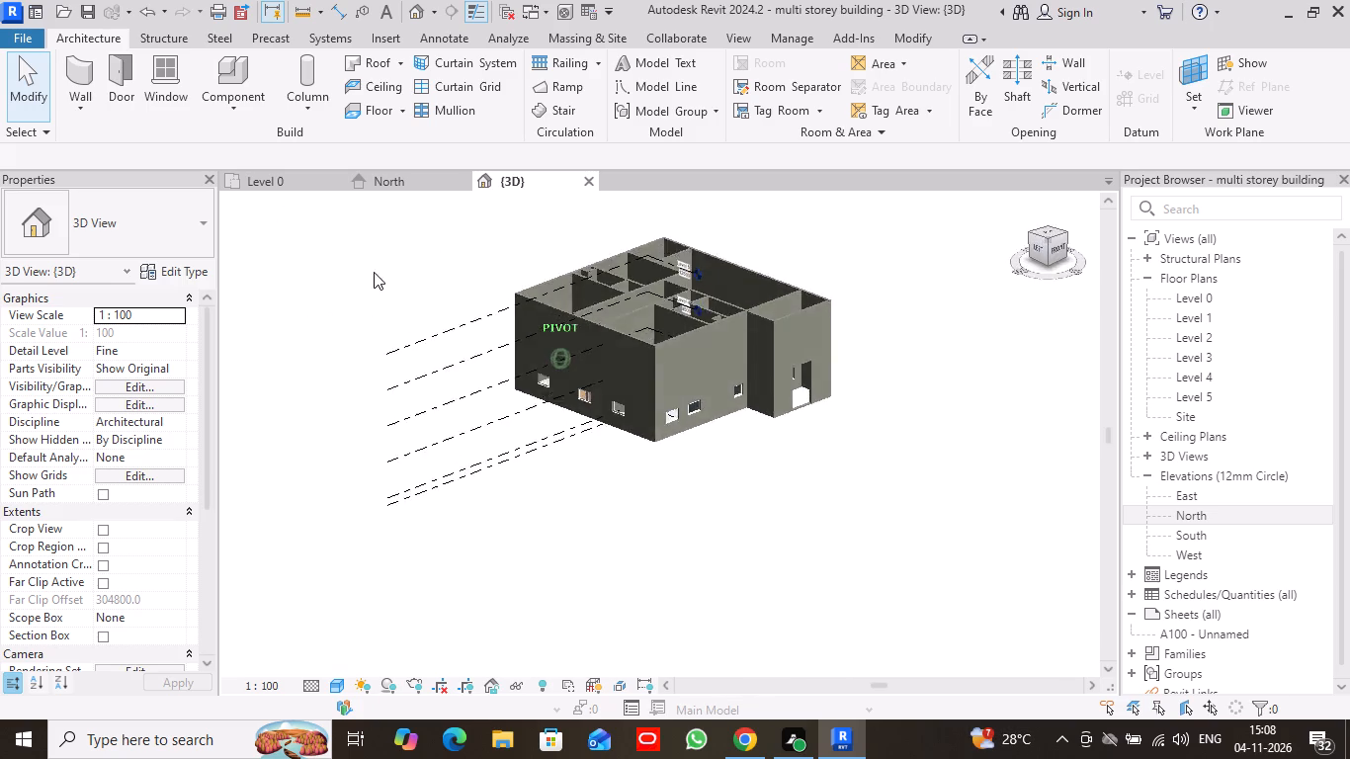
pyautogui.moveTo(374, 272); pyautogui.dragTo(300, 230)
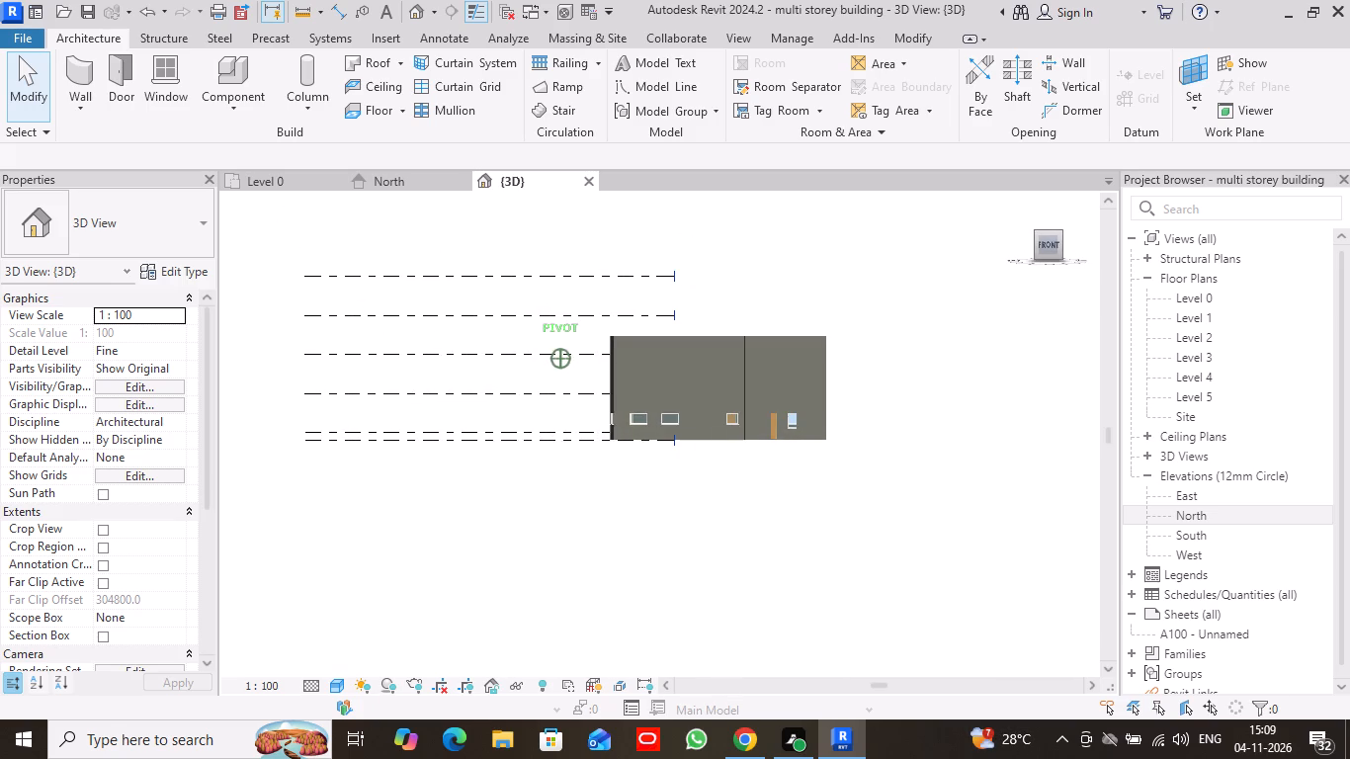
pyautogui.scroll(4, 873, 509)
pyautogui.moveTo(482, 493); pyautogui.dragTo(537, 505, button='middle')
pyautogui.scroll(-4, 857, 303)
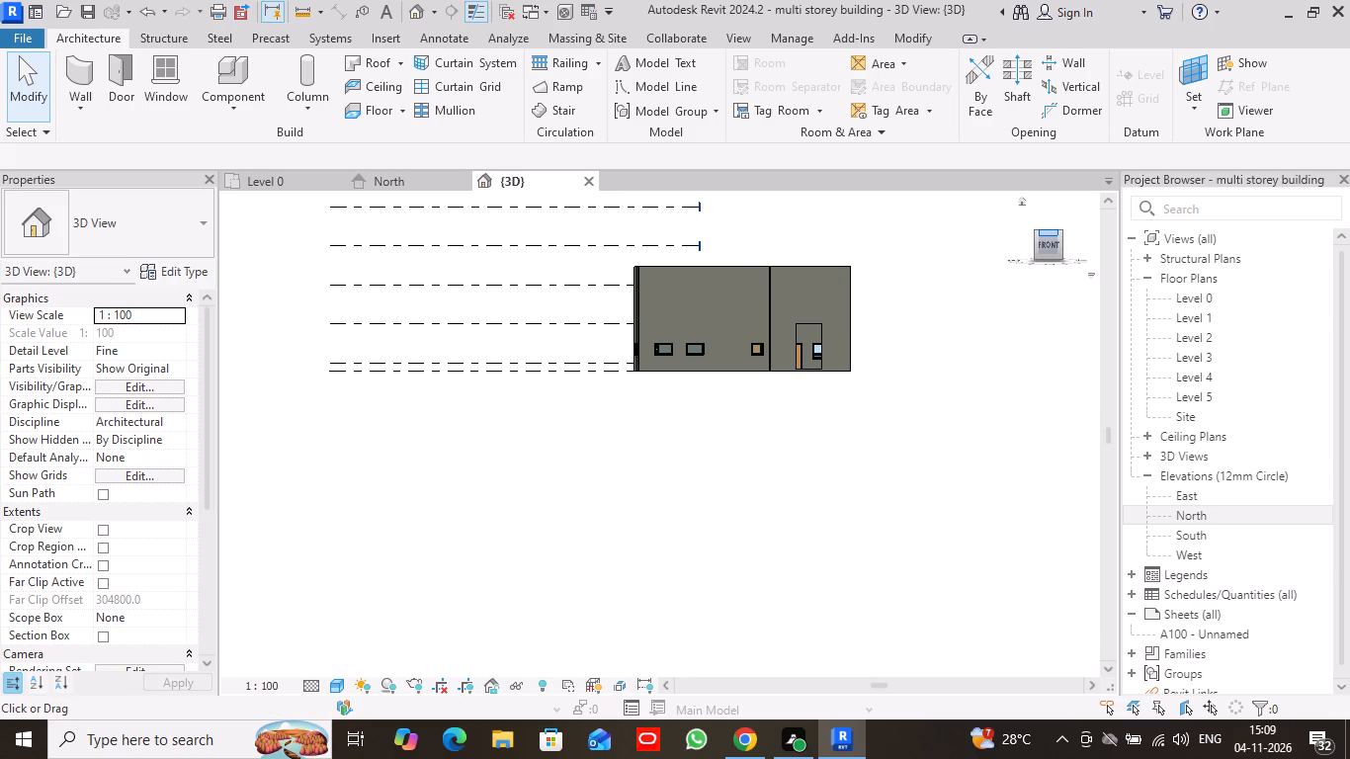
pyautogui.moveTo(1058, 234); pyautogui.dragTo(956, 284)
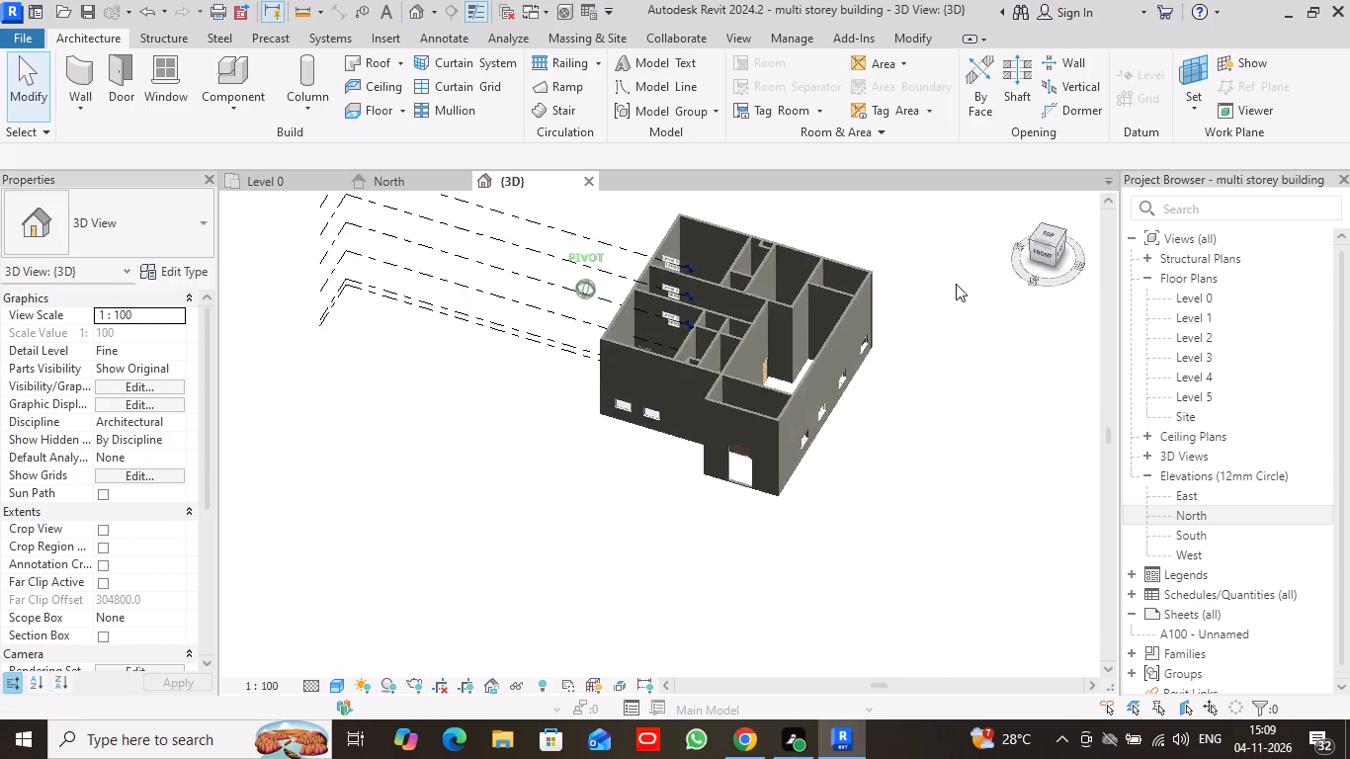
pyautogui.moveTo(956, 284); pyautogui.dragTo(943, 274)
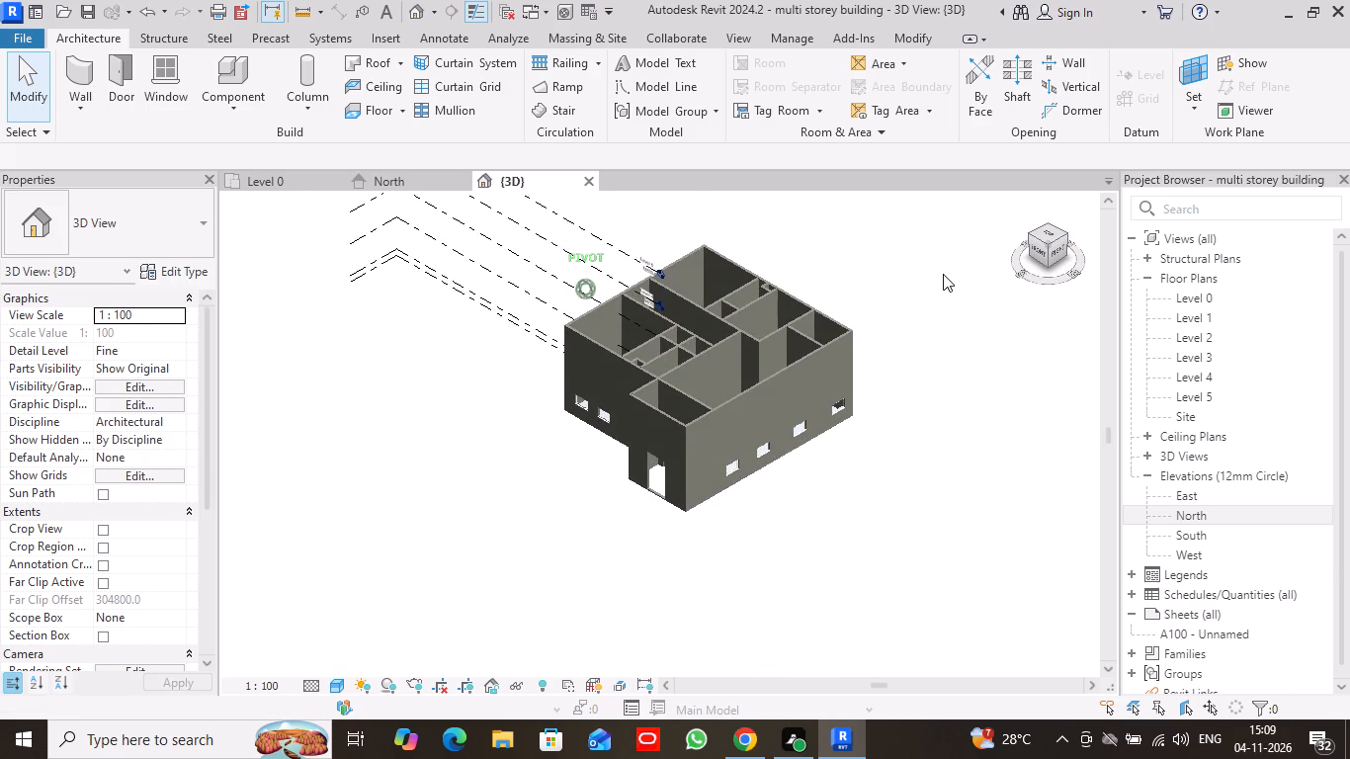
pyautogui.moveTo(943, 274); pyautogui.dragTo(951, 253)
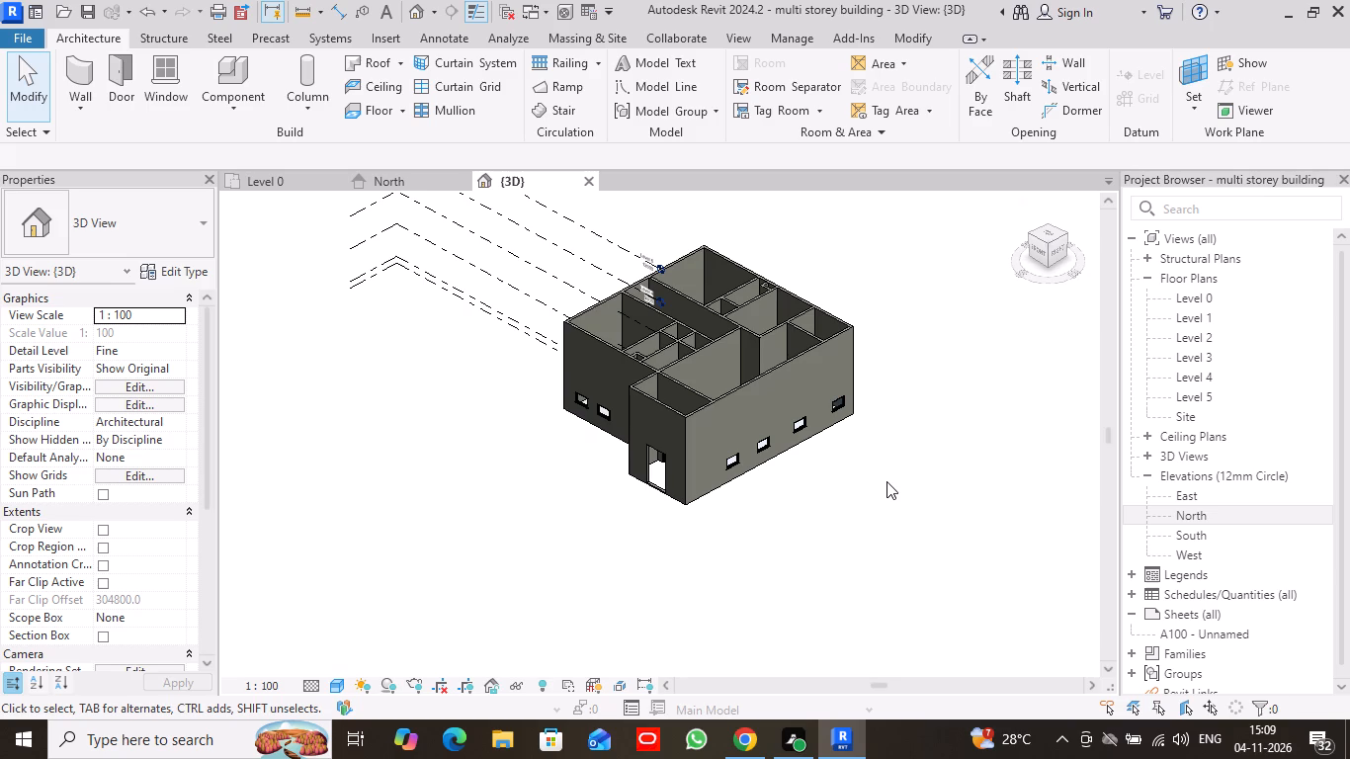
# Open the Level 0 floor plan.
pyautogui.click(292, 176)
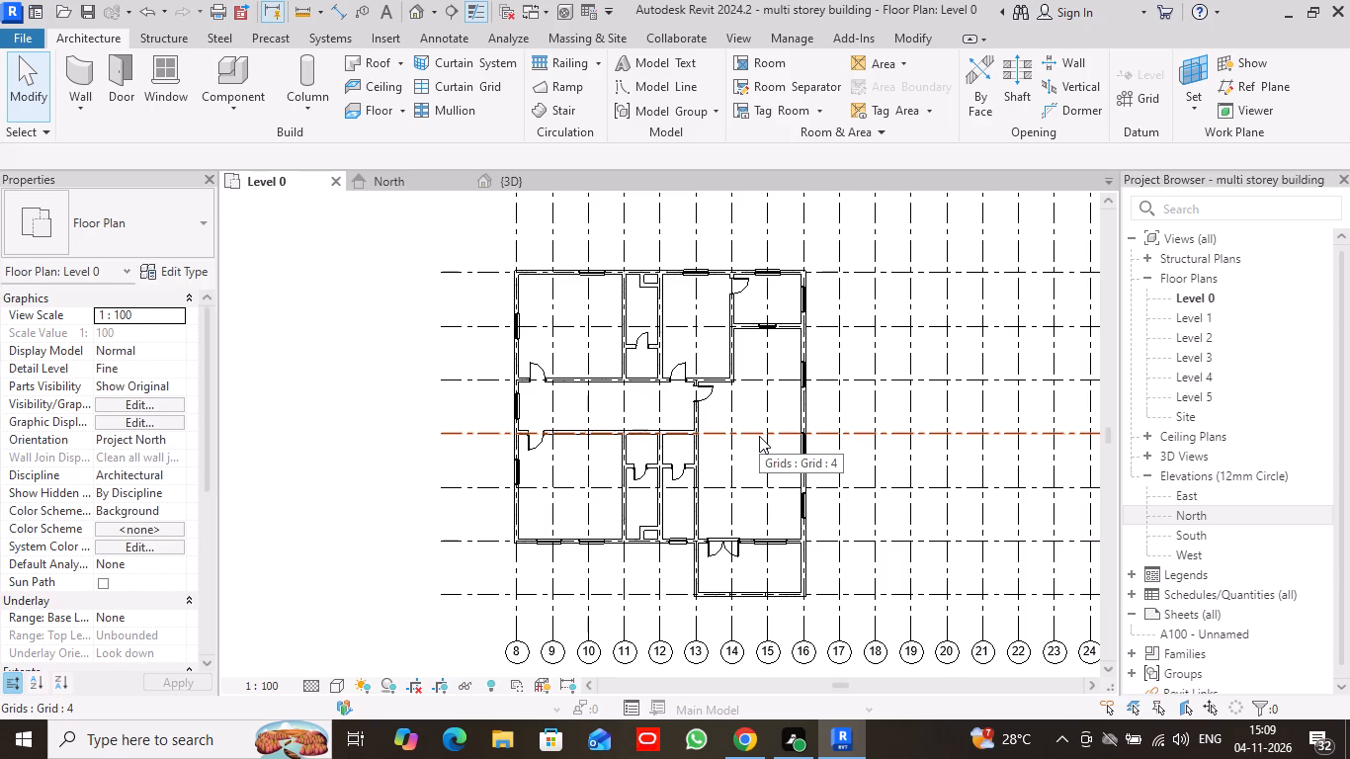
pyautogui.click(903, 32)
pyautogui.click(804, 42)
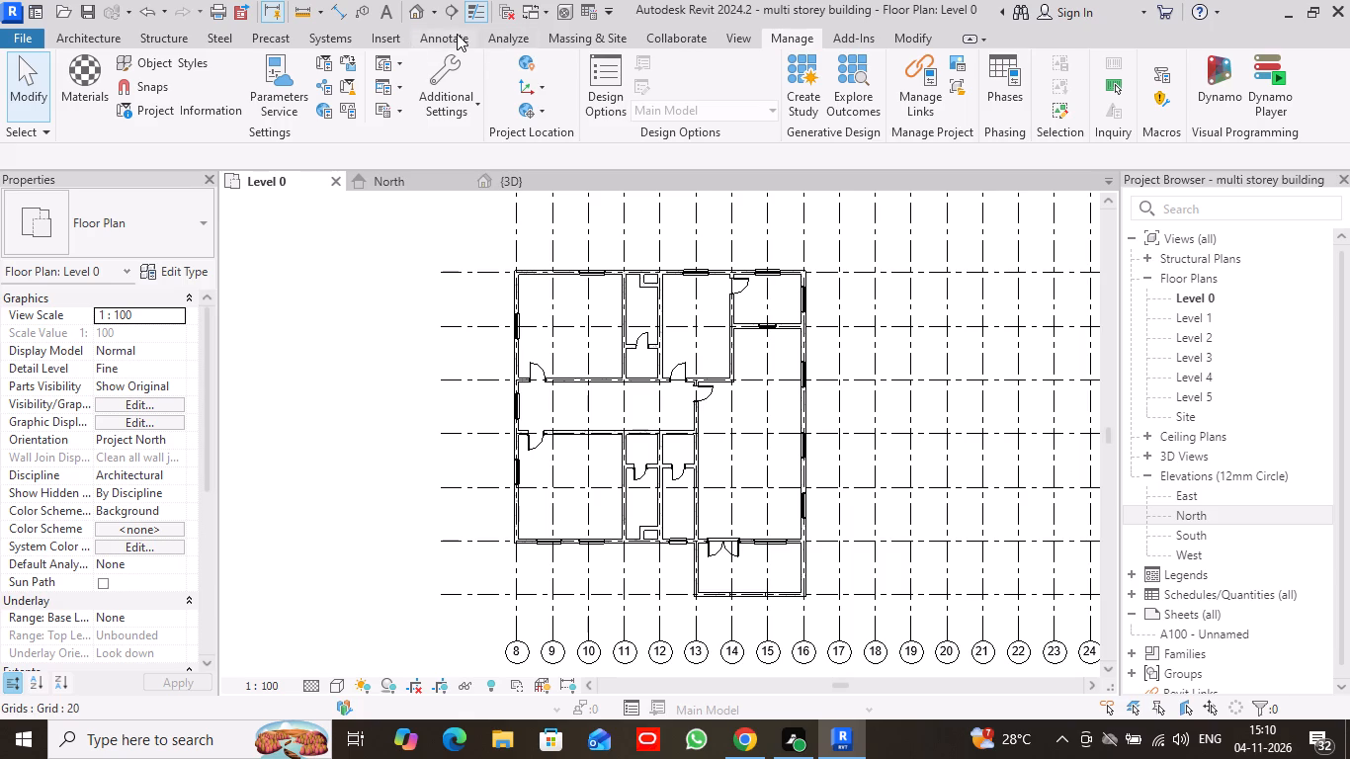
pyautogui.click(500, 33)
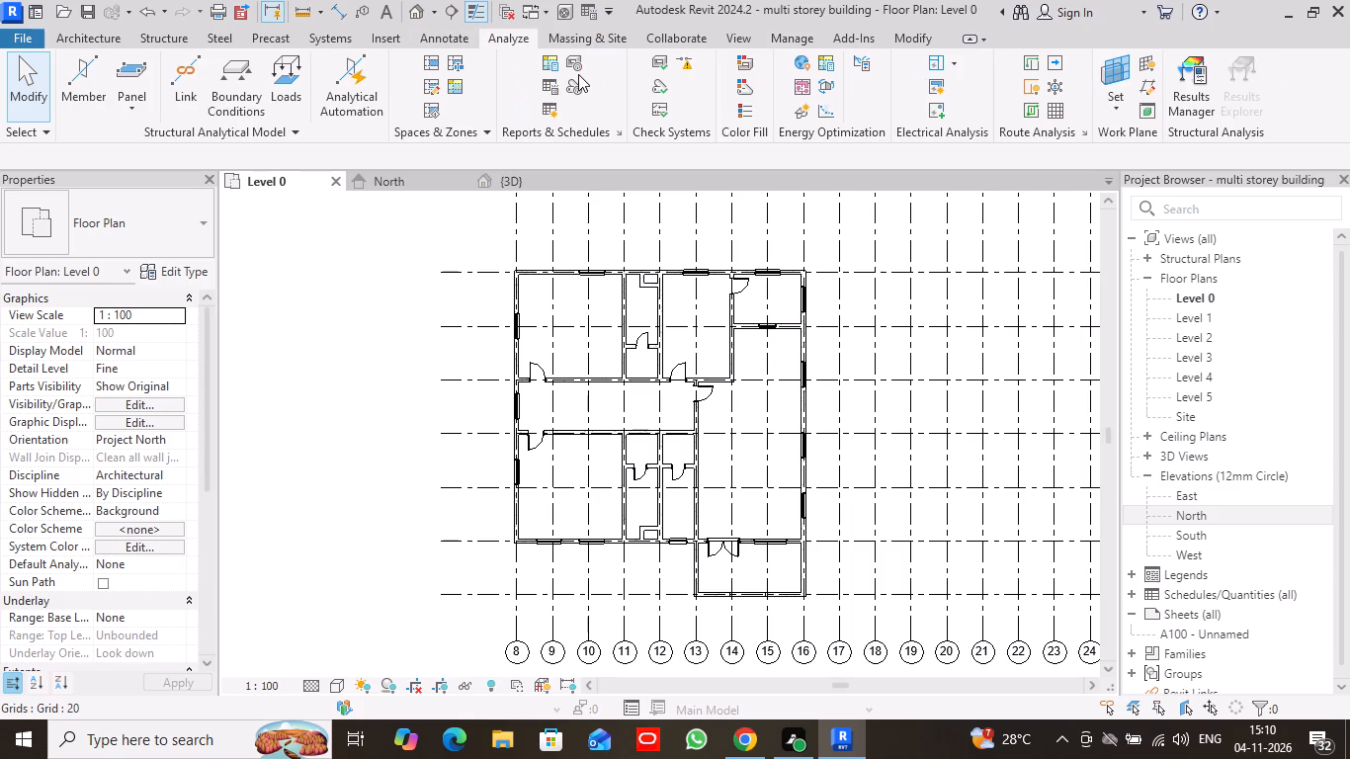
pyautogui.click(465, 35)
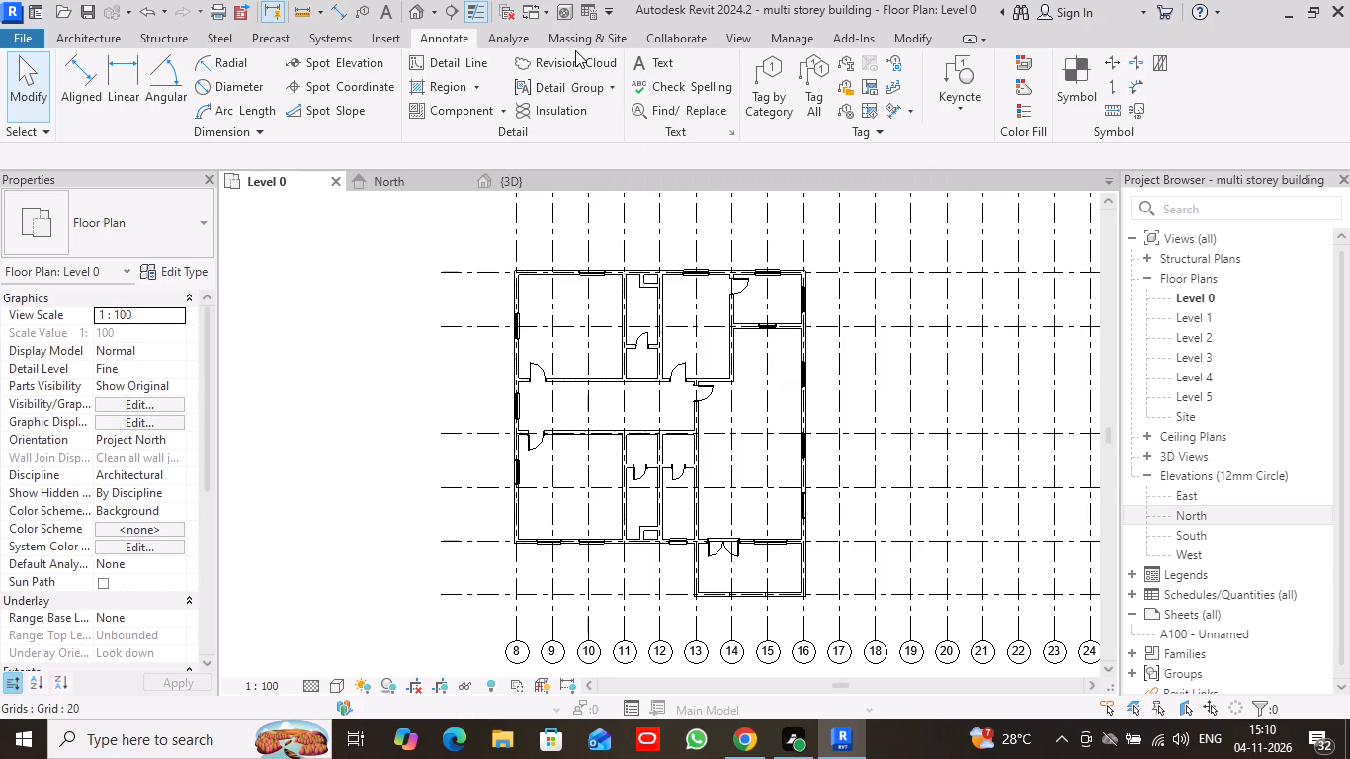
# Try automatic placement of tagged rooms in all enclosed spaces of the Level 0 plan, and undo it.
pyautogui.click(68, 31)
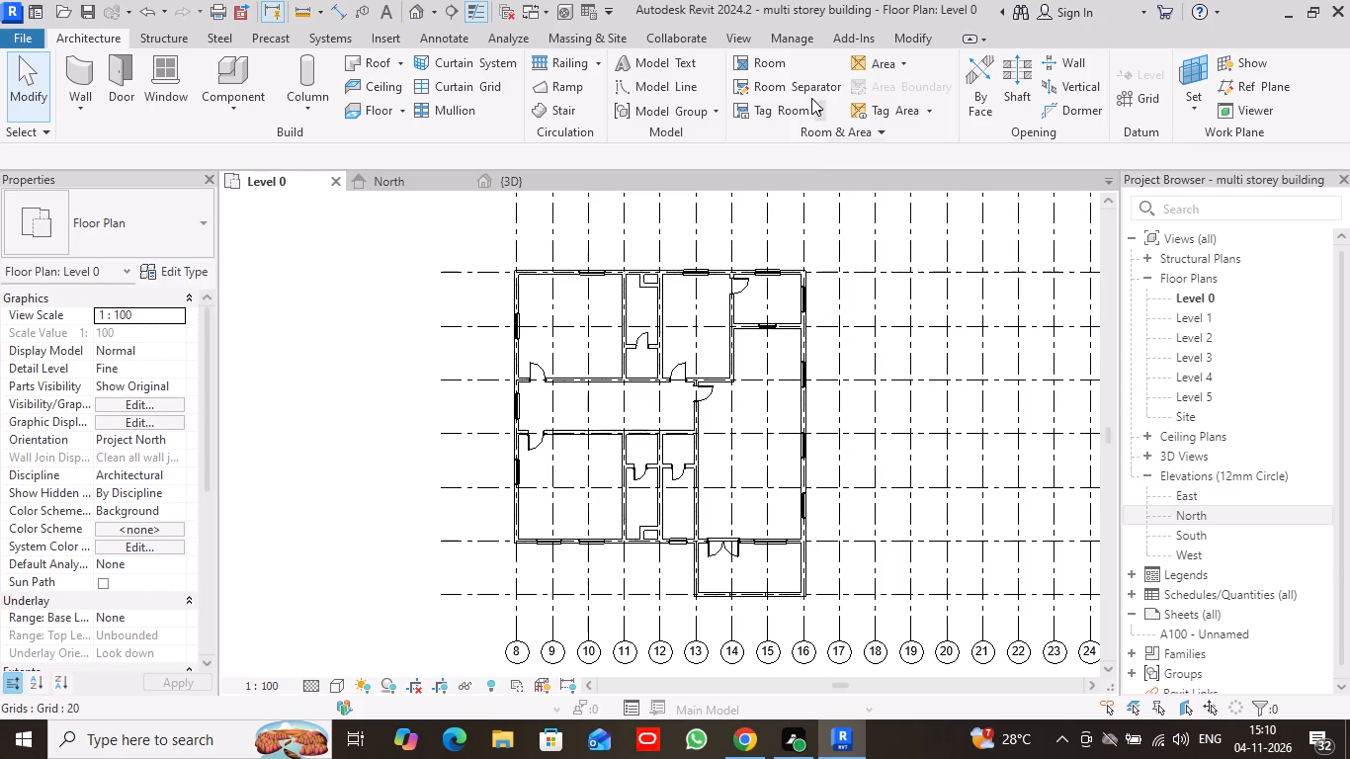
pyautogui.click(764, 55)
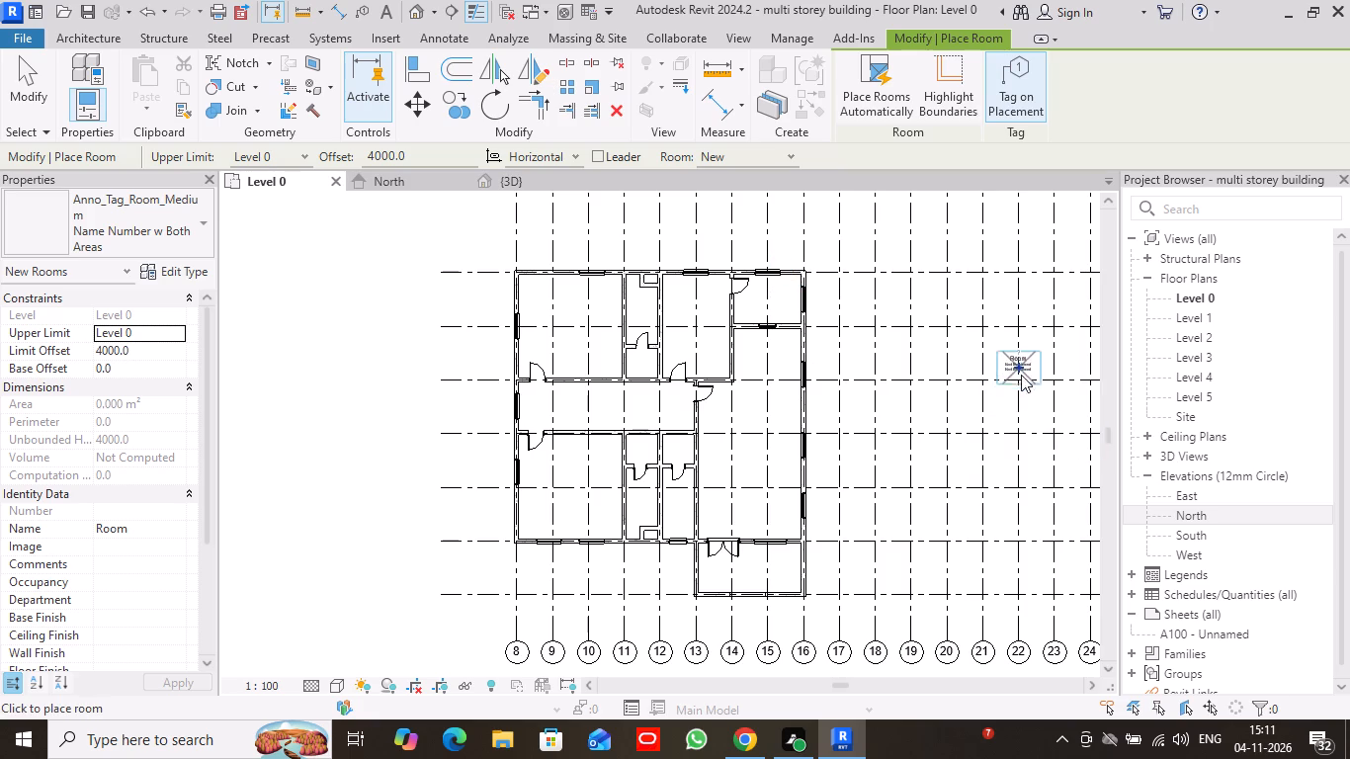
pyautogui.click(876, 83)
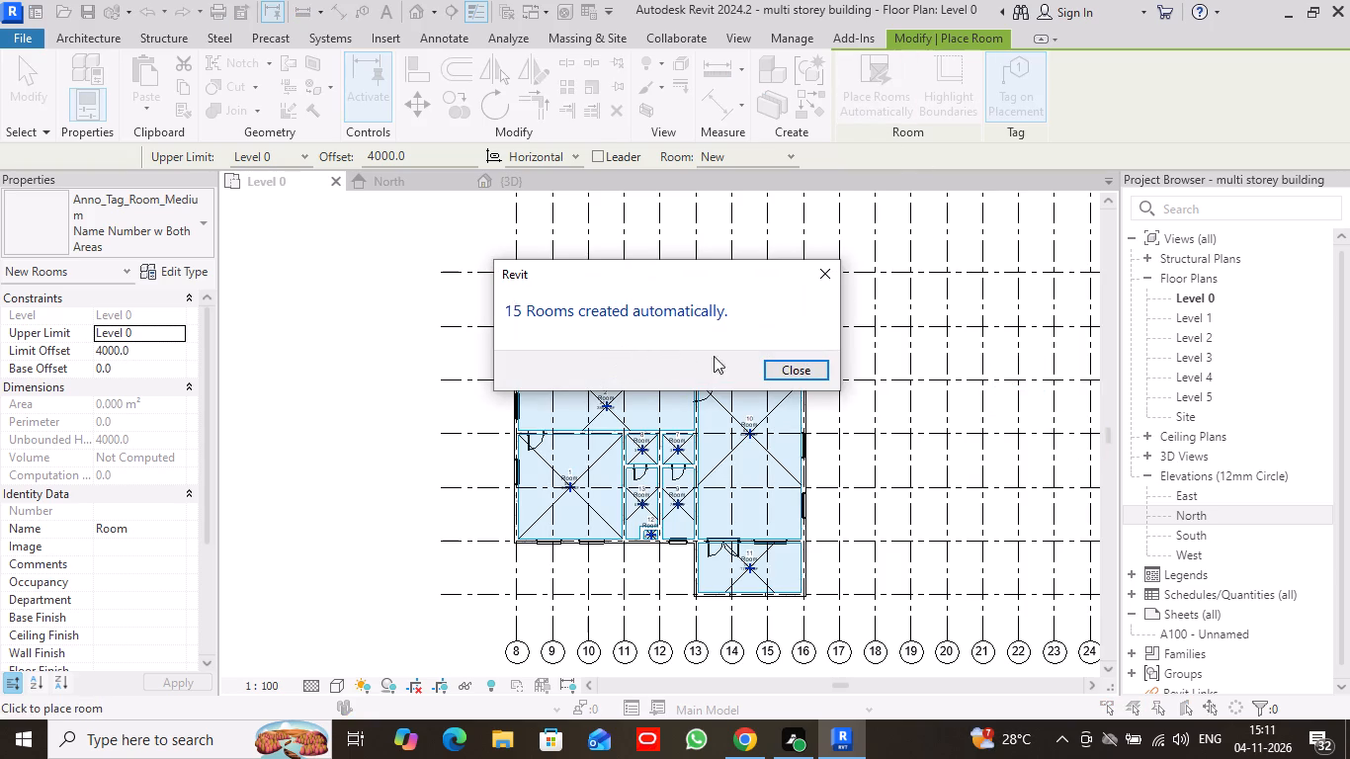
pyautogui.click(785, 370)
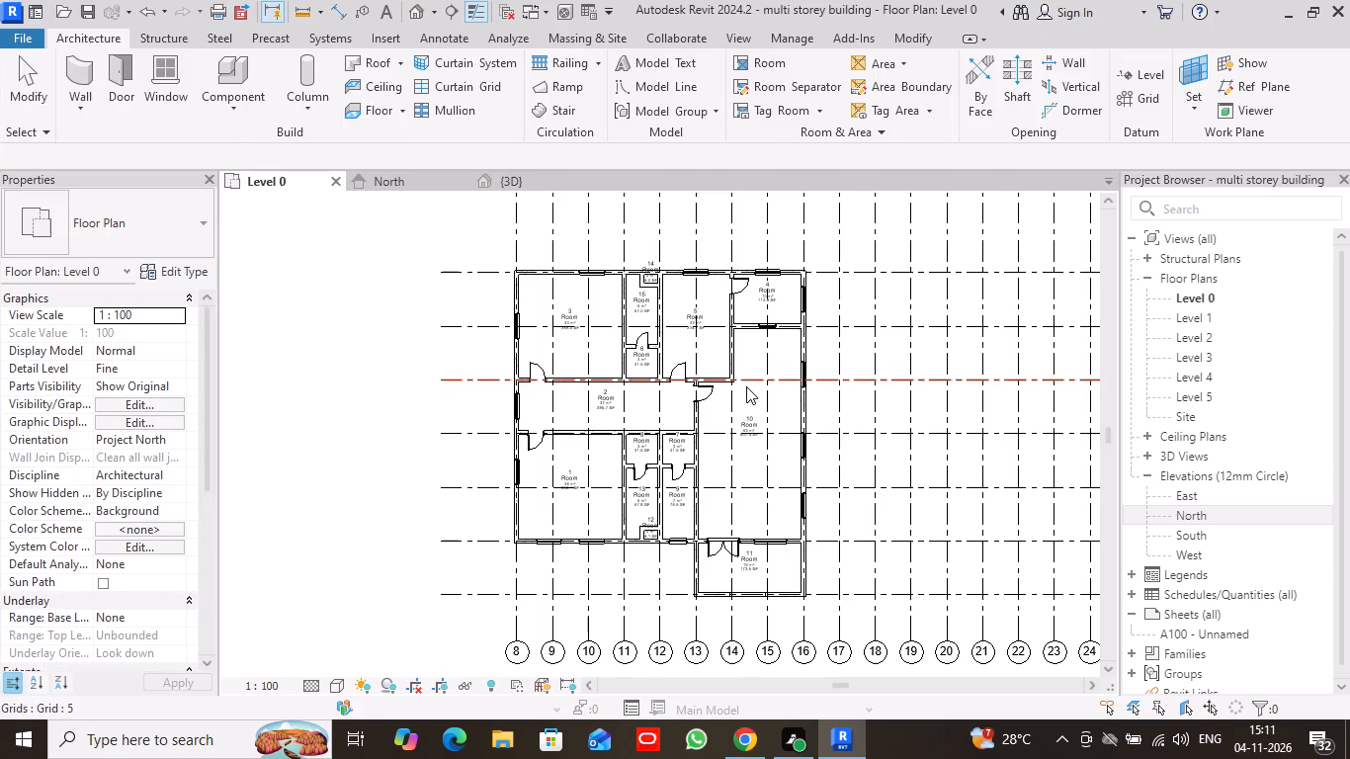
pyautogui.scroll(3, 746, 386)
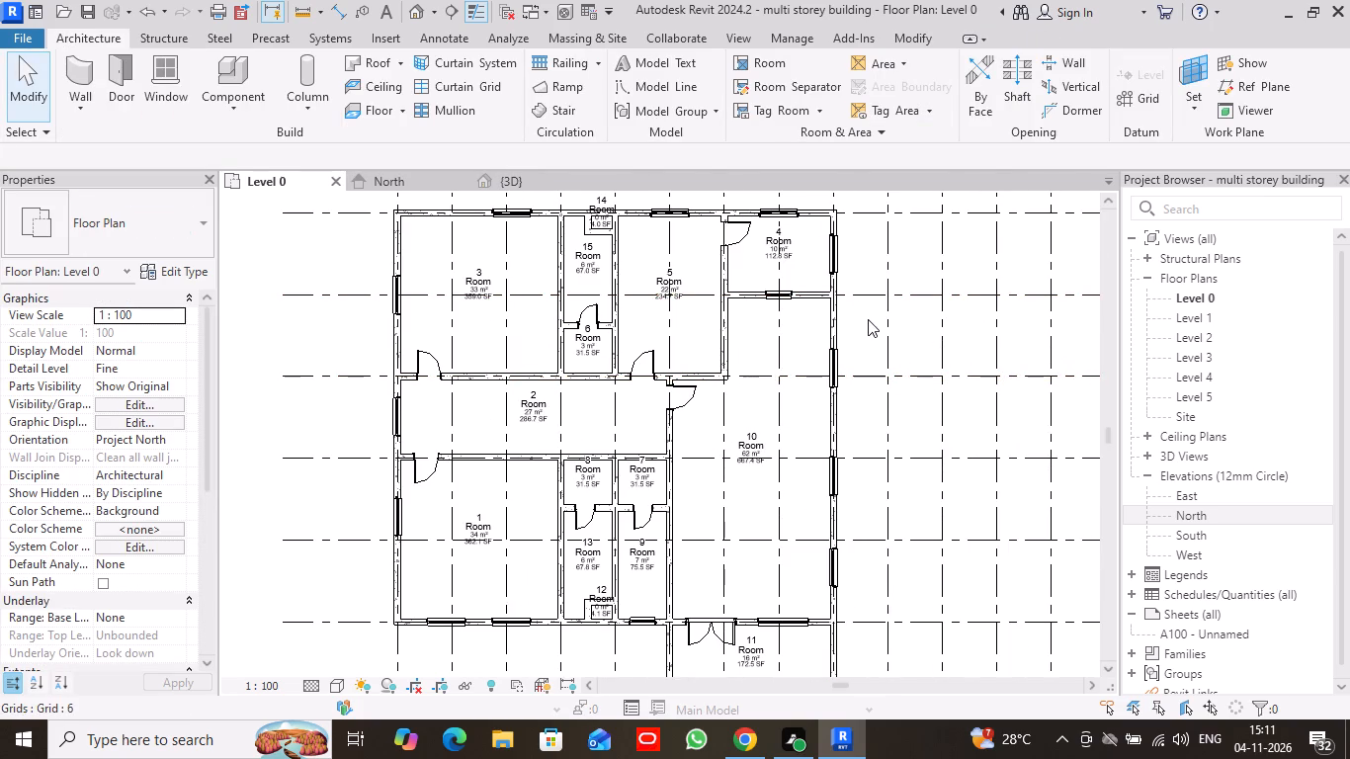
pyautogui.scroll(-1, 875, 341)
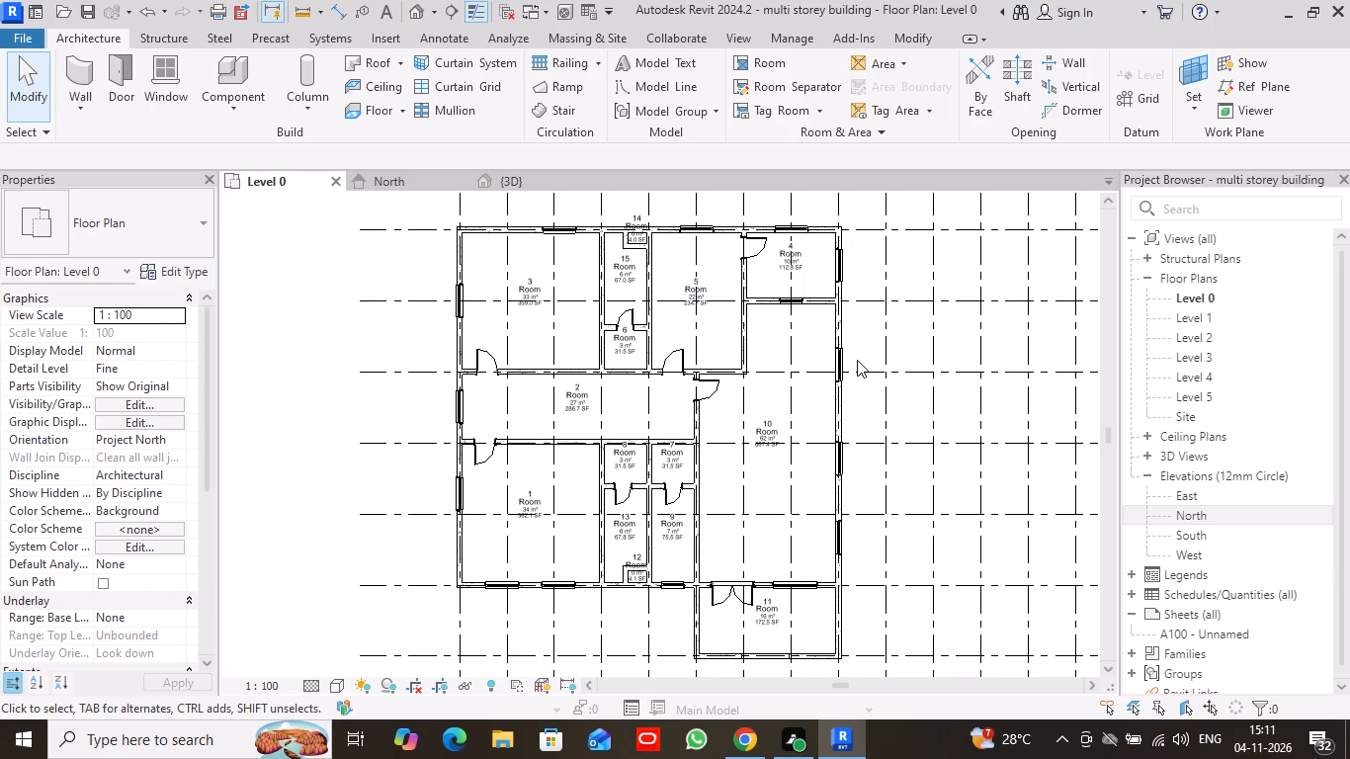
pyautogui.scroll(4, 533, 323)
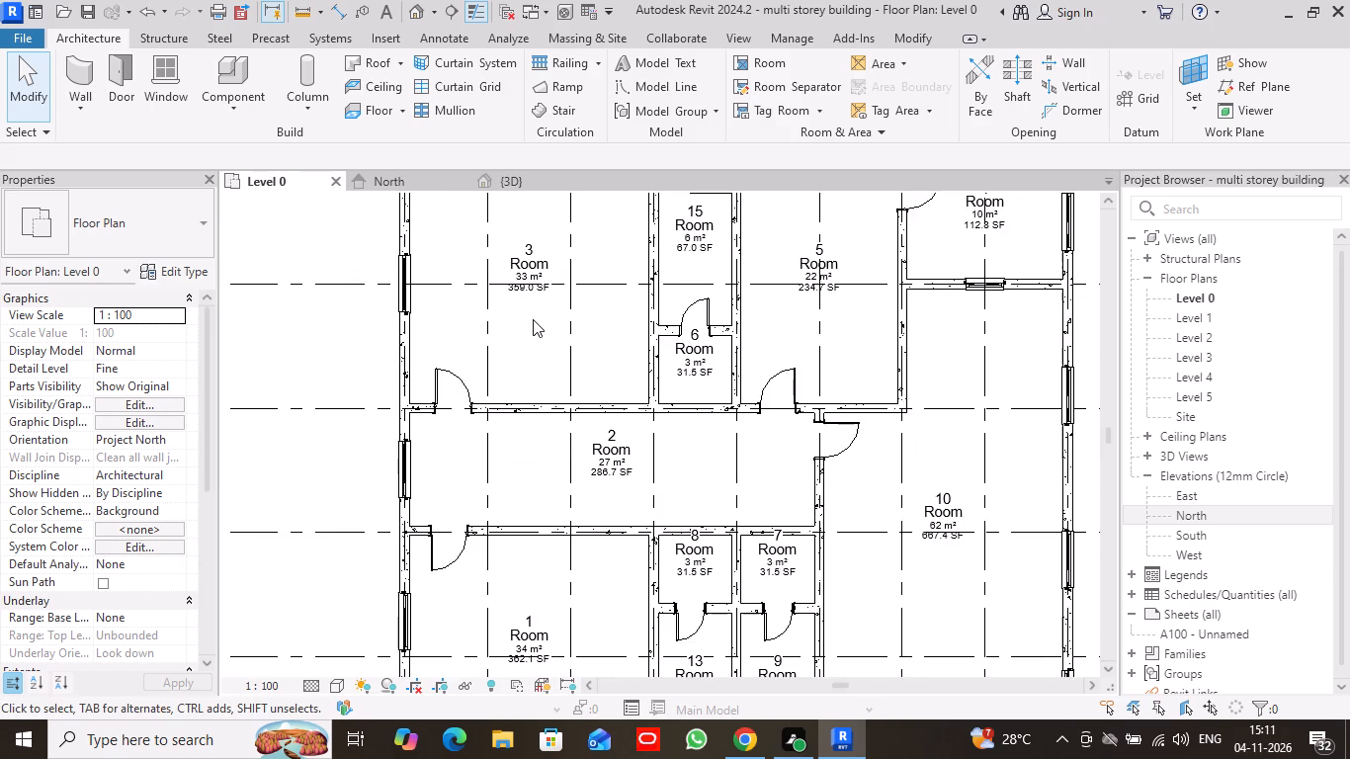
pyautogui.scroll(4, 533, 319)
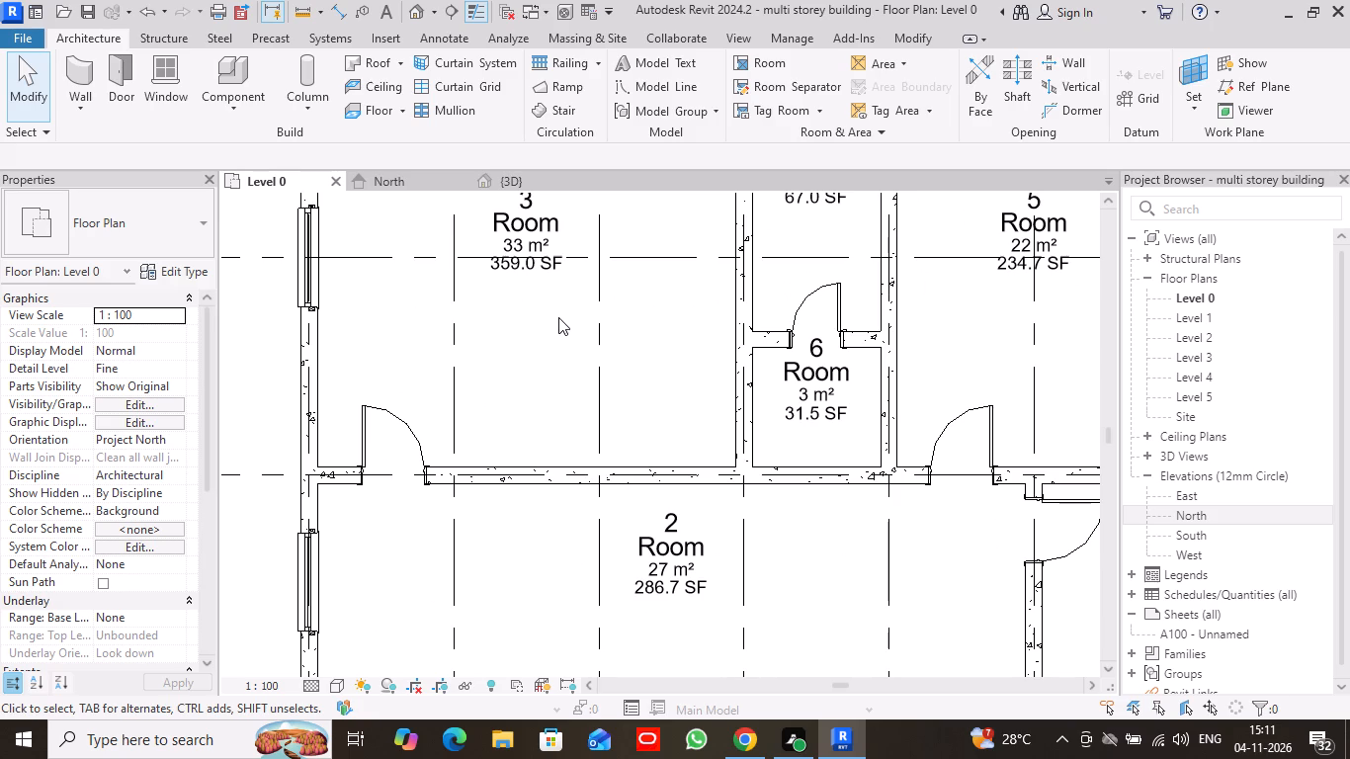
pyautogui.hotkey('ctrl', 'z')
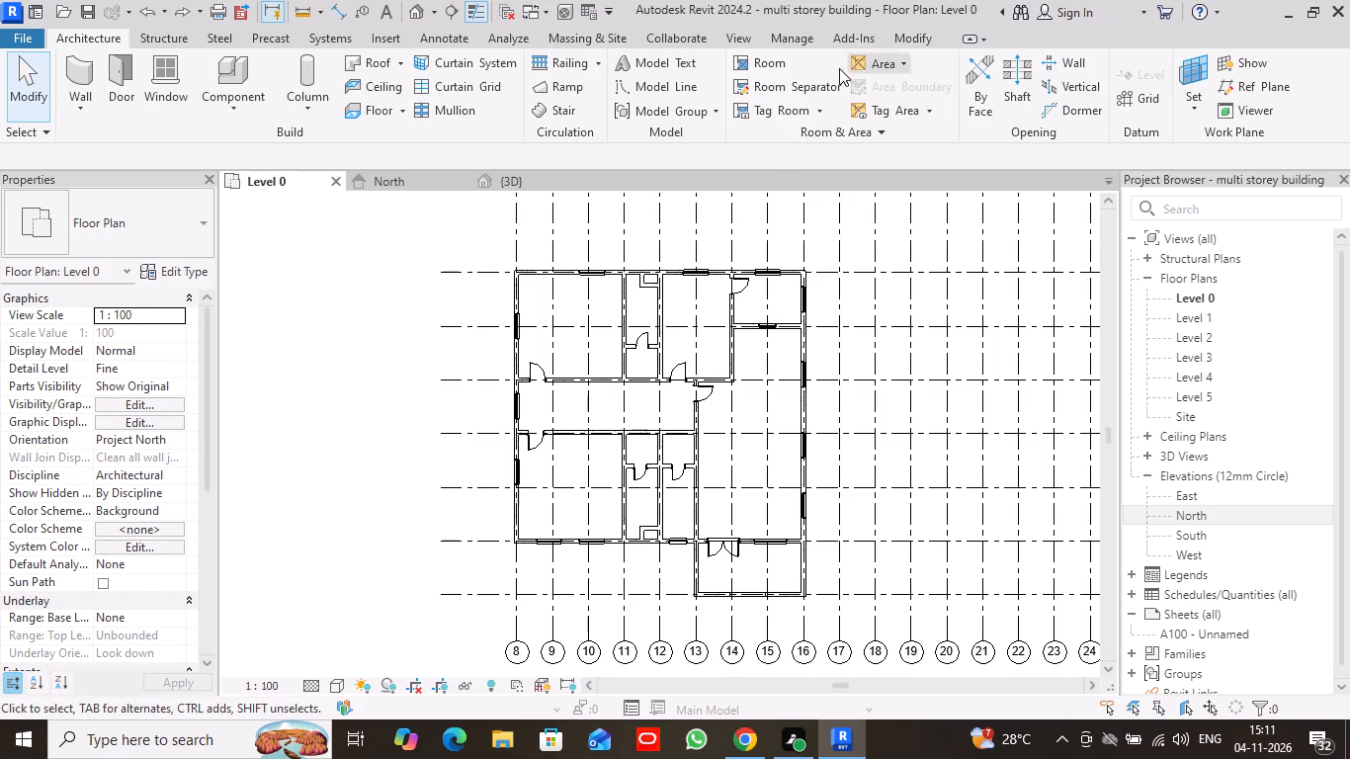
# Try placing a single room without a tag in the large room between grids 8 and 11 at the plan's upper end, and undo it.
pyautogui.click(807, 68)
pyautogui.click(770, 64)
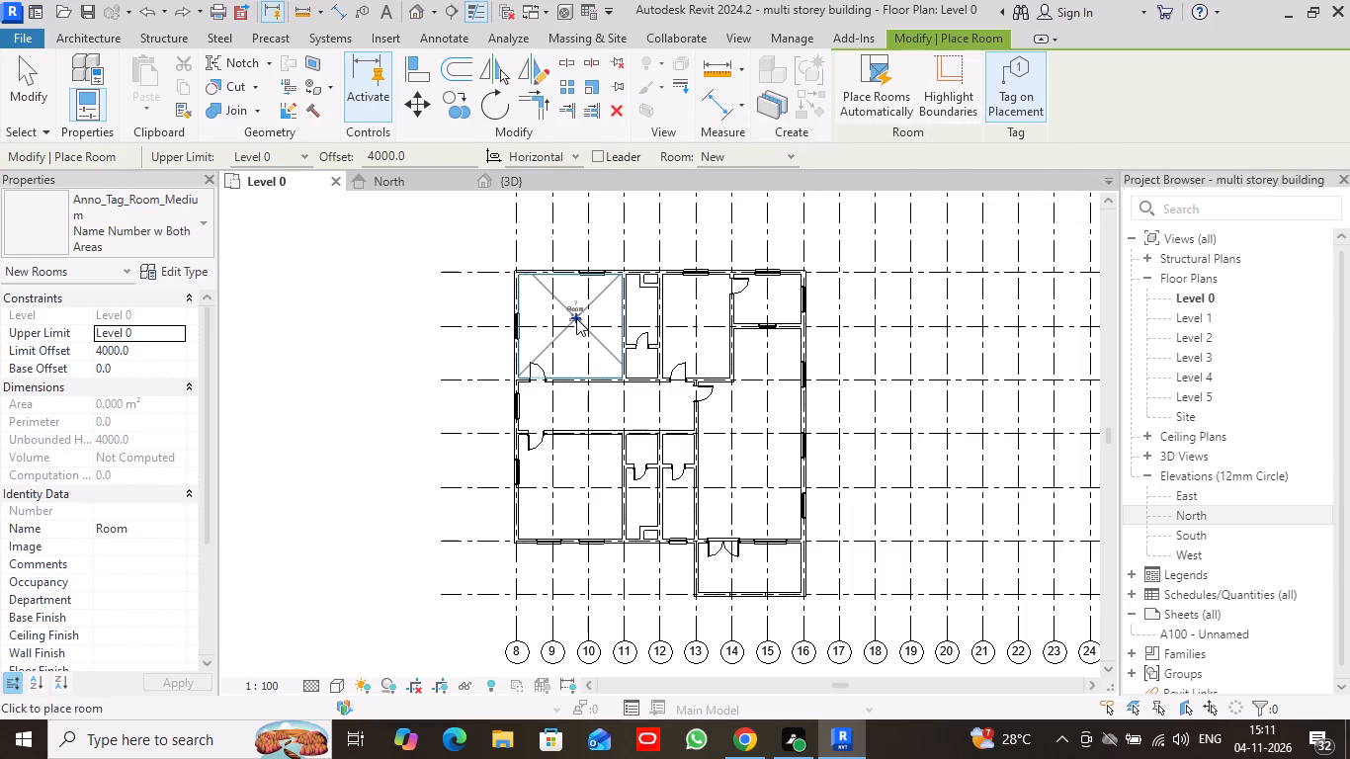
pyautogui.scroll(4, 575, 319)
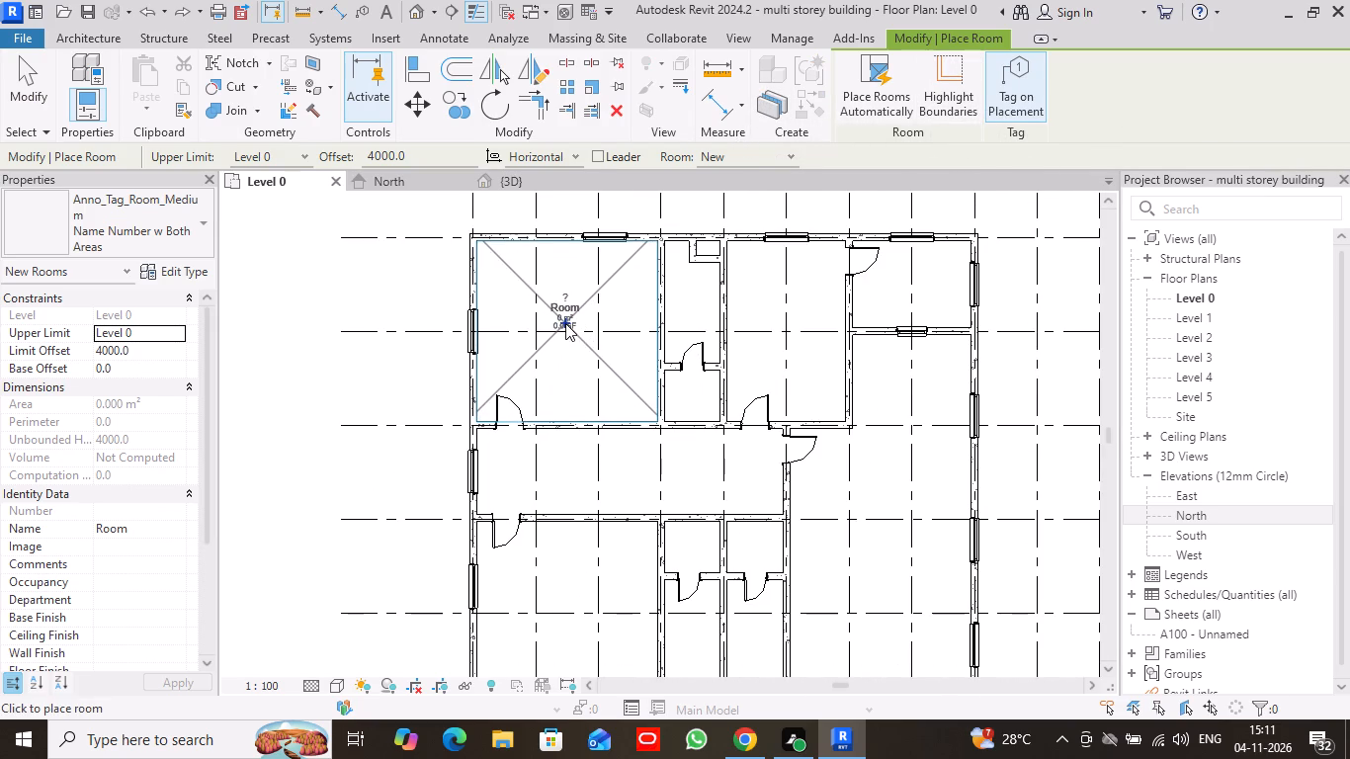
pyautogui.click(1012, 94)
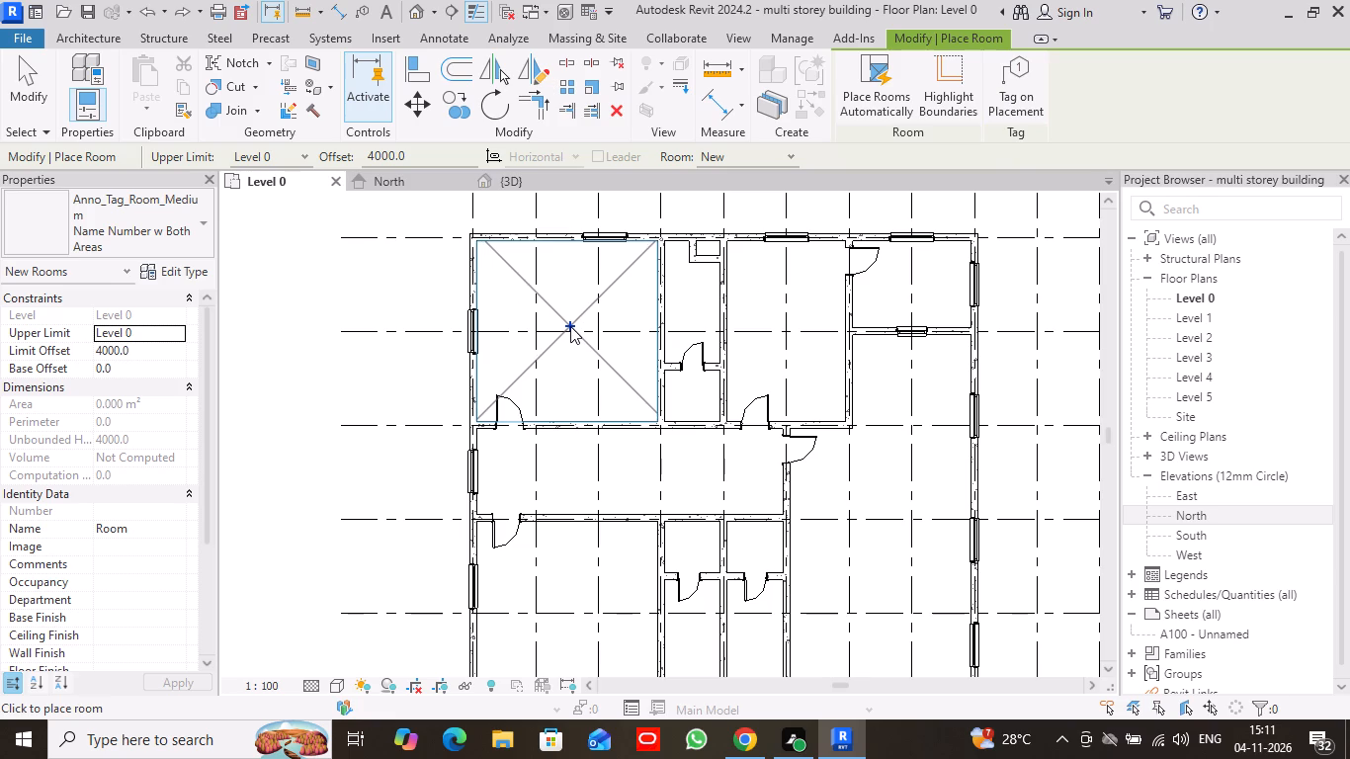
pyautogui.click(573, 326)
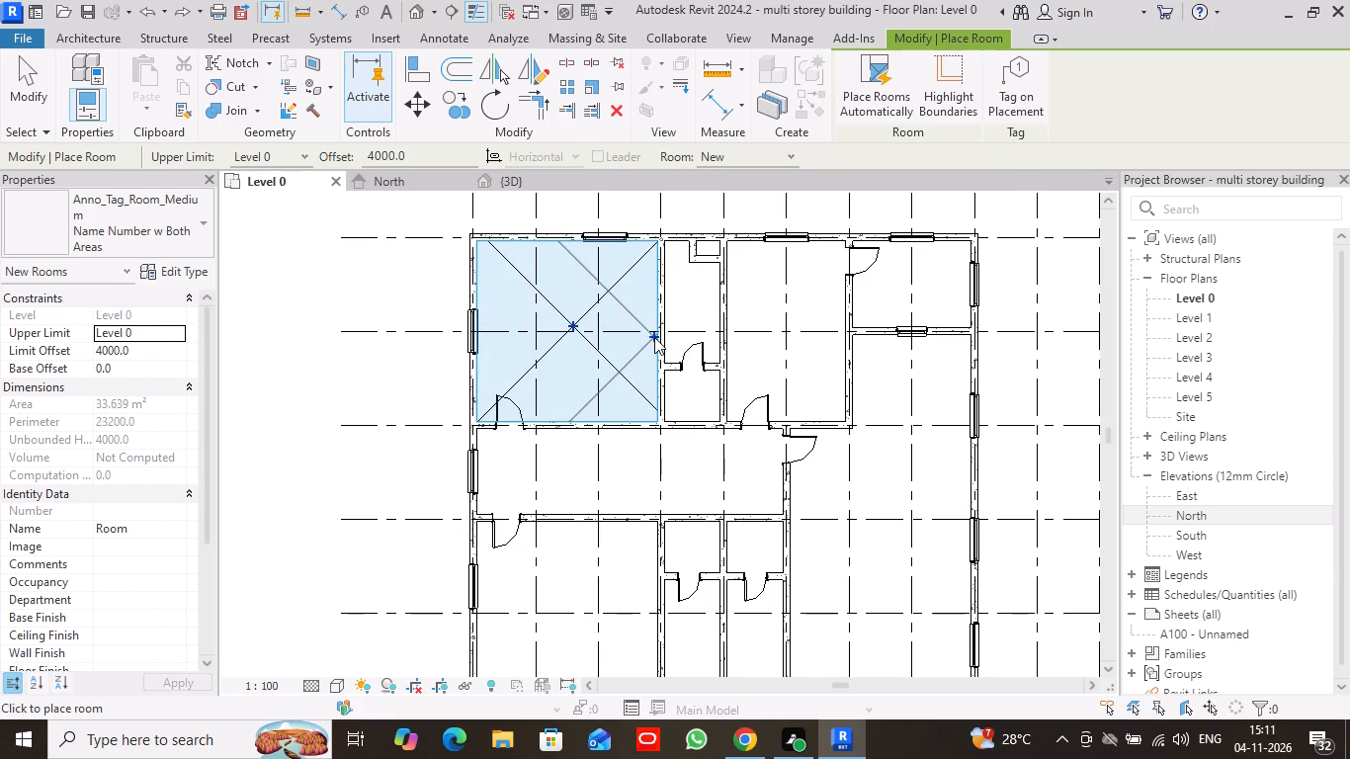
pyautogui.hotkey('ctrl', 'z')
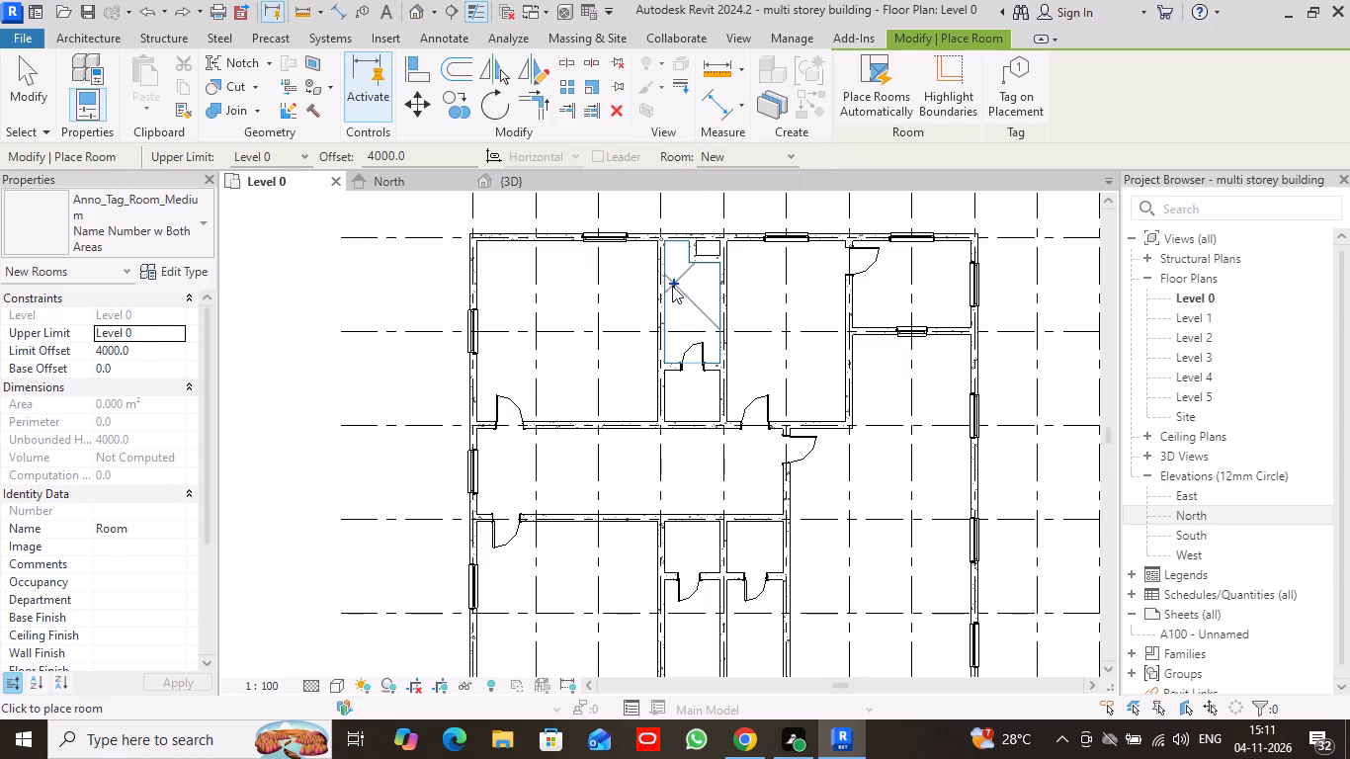
# Undo back into the front porch wall's profile sketch and discard the edits to its elevation profile.
pyautogui.hotkey('ctrl', 'z')
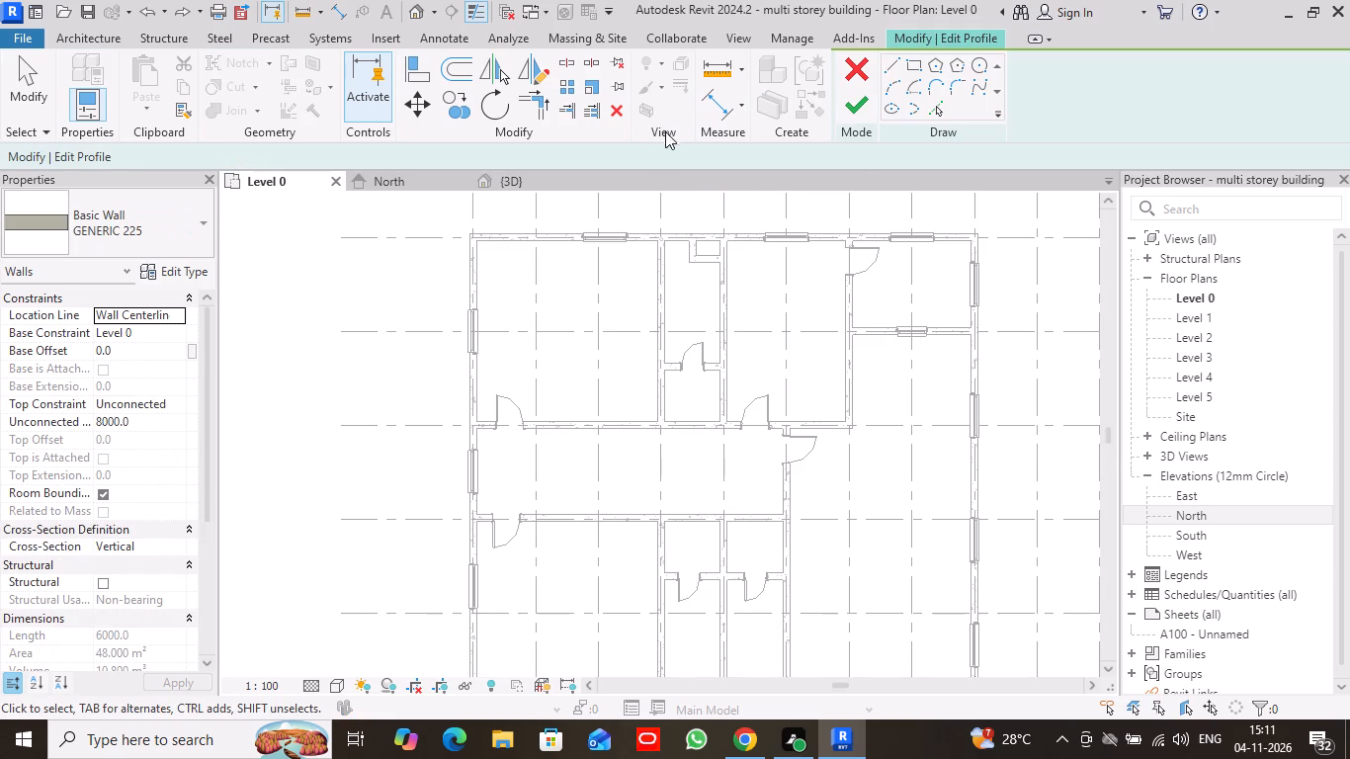
pyautogui.click(95, 35)
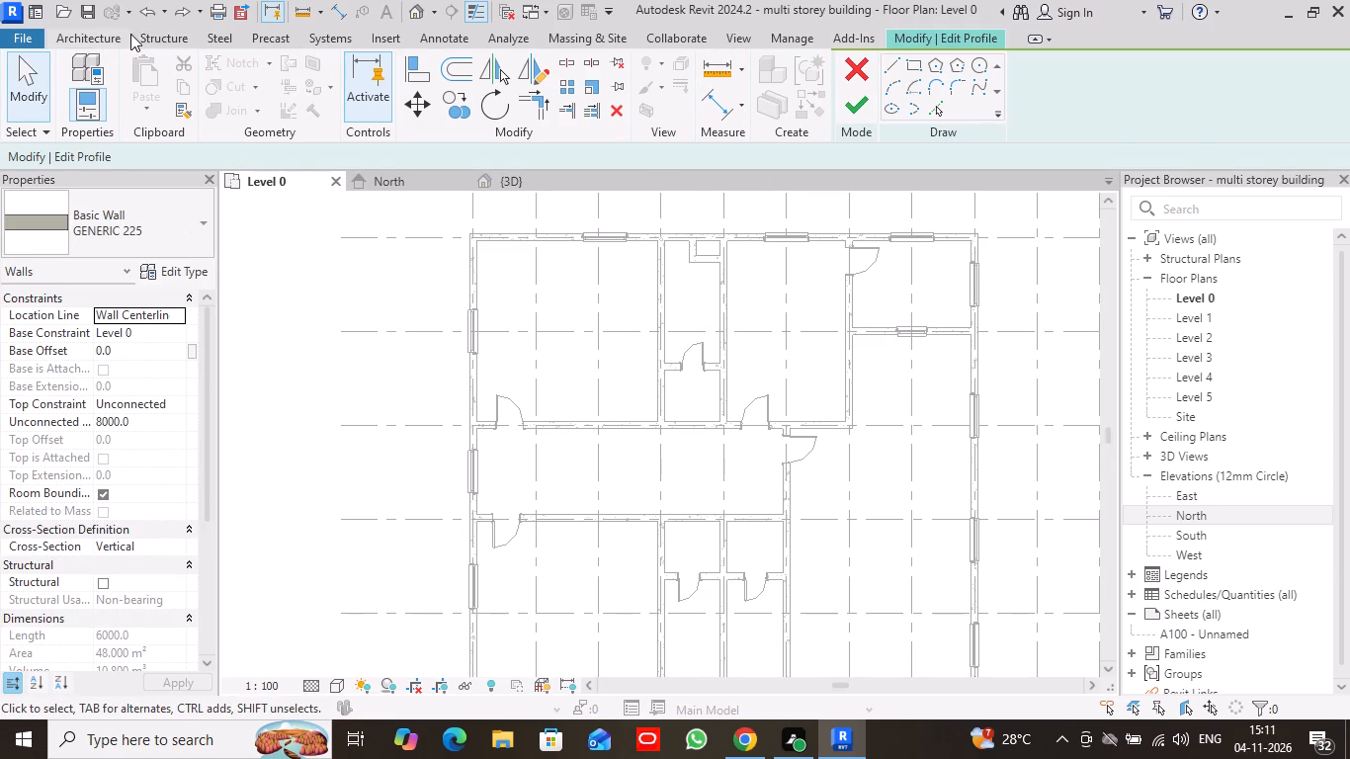
pyautogui.click(37, 97)
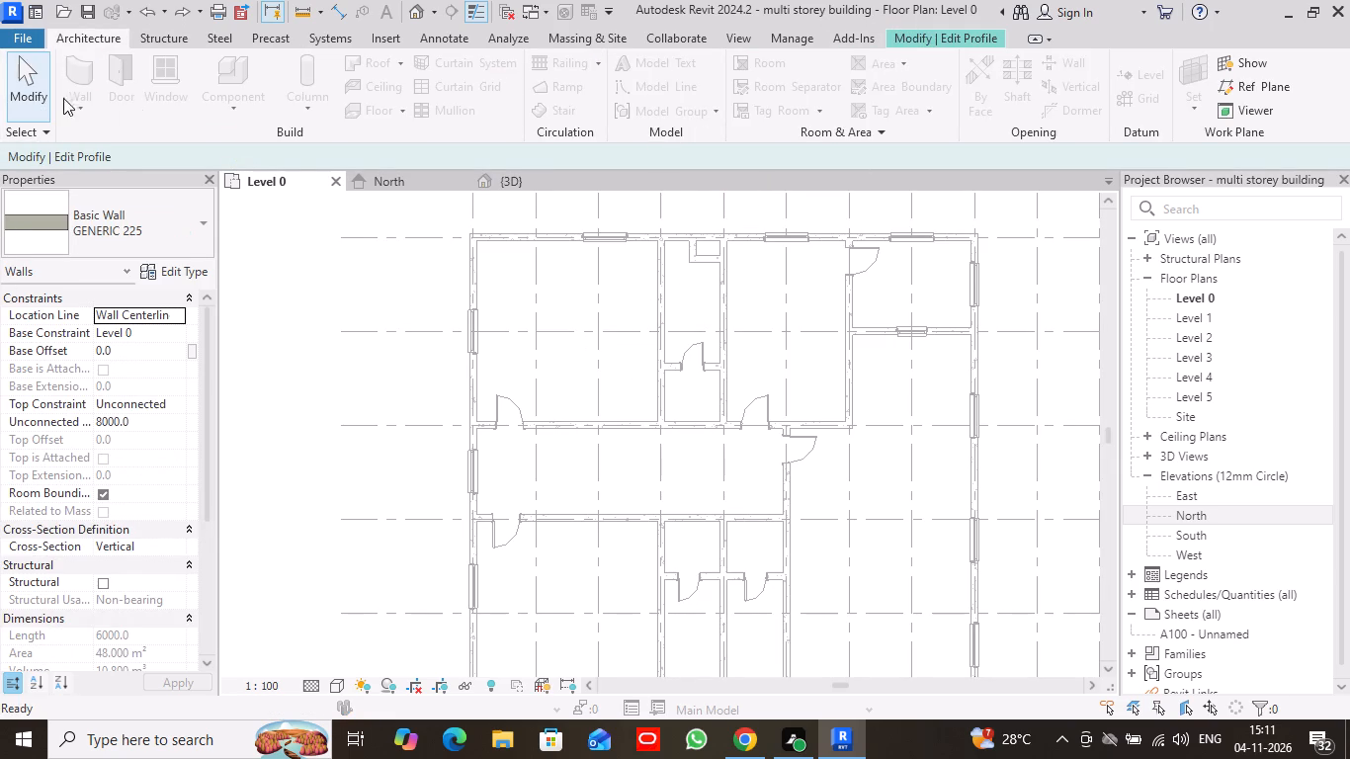
pyautogui.click(920, 37)
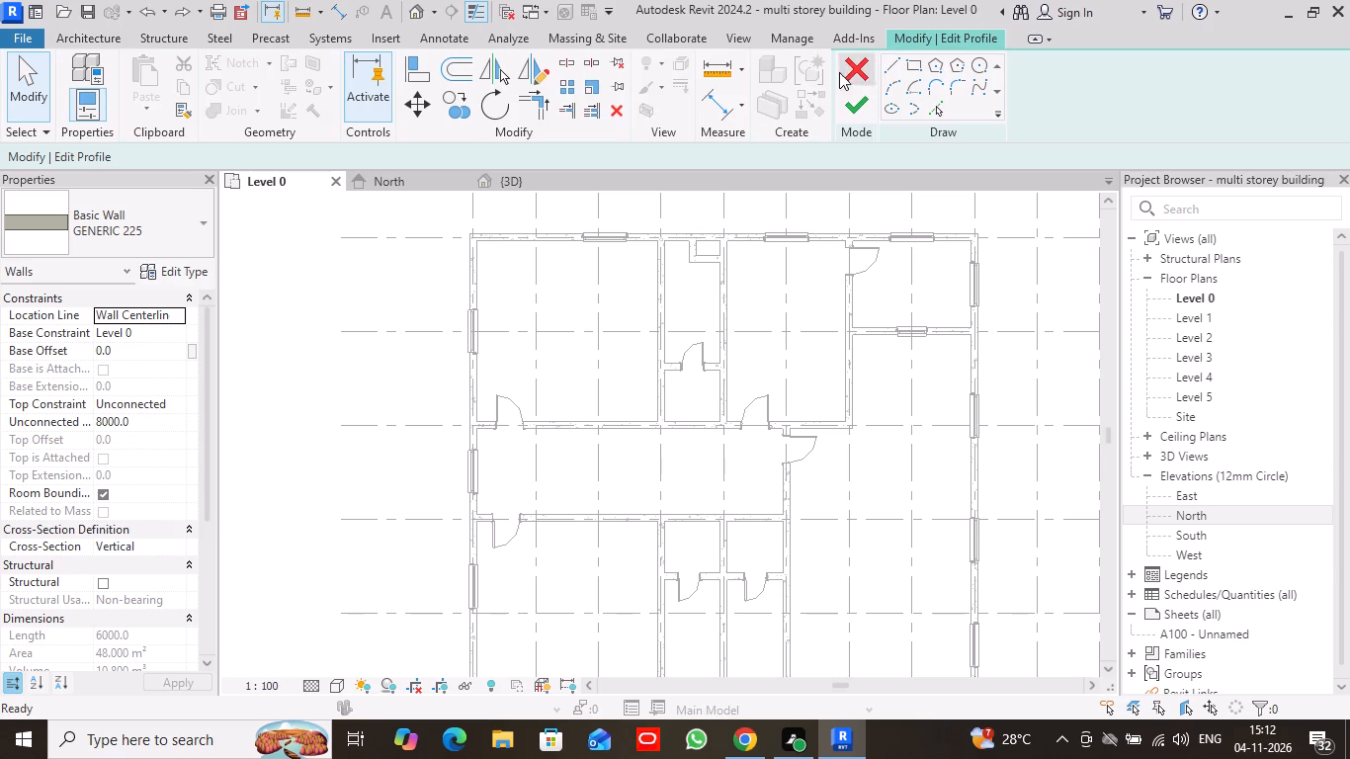
pyautogui.click(865, 64)
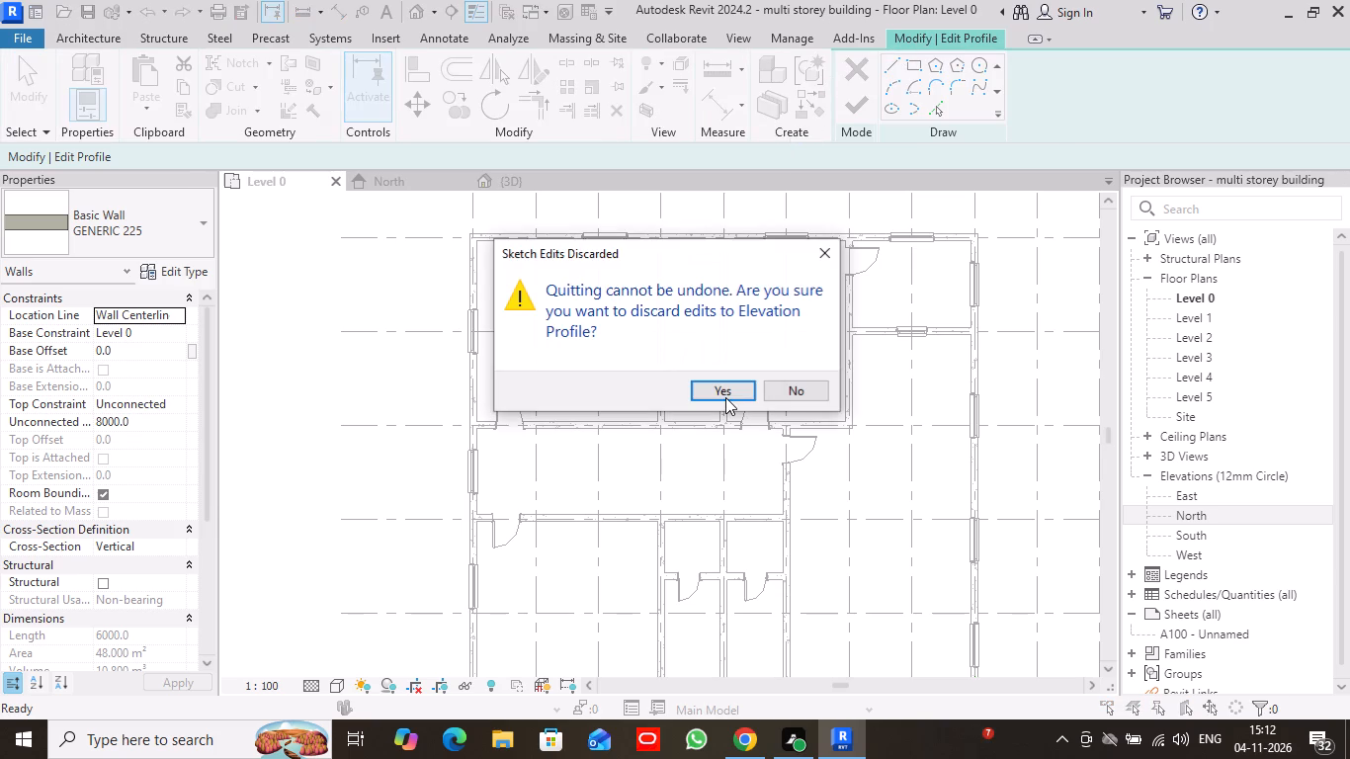
pyautogui.click(727, 386)
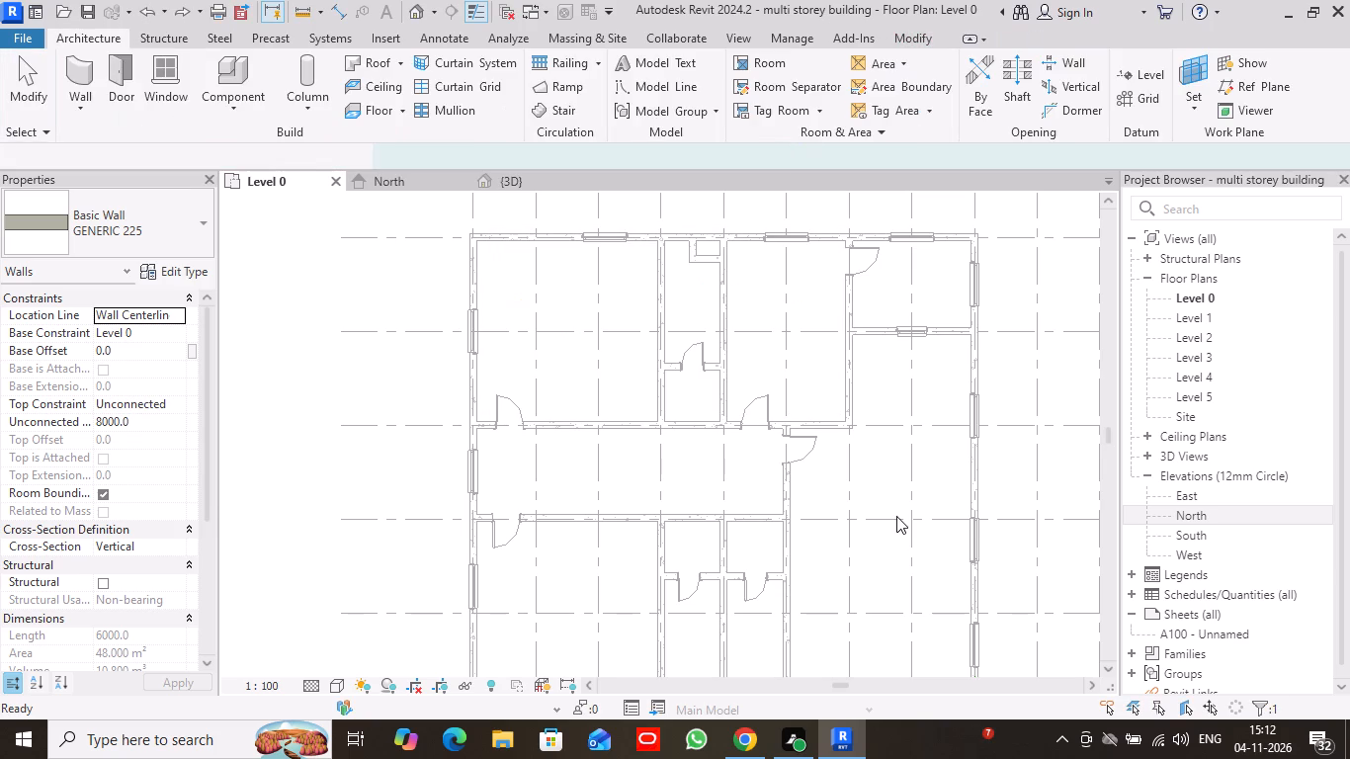
pyautogui.scroll(-4, 895, 517)
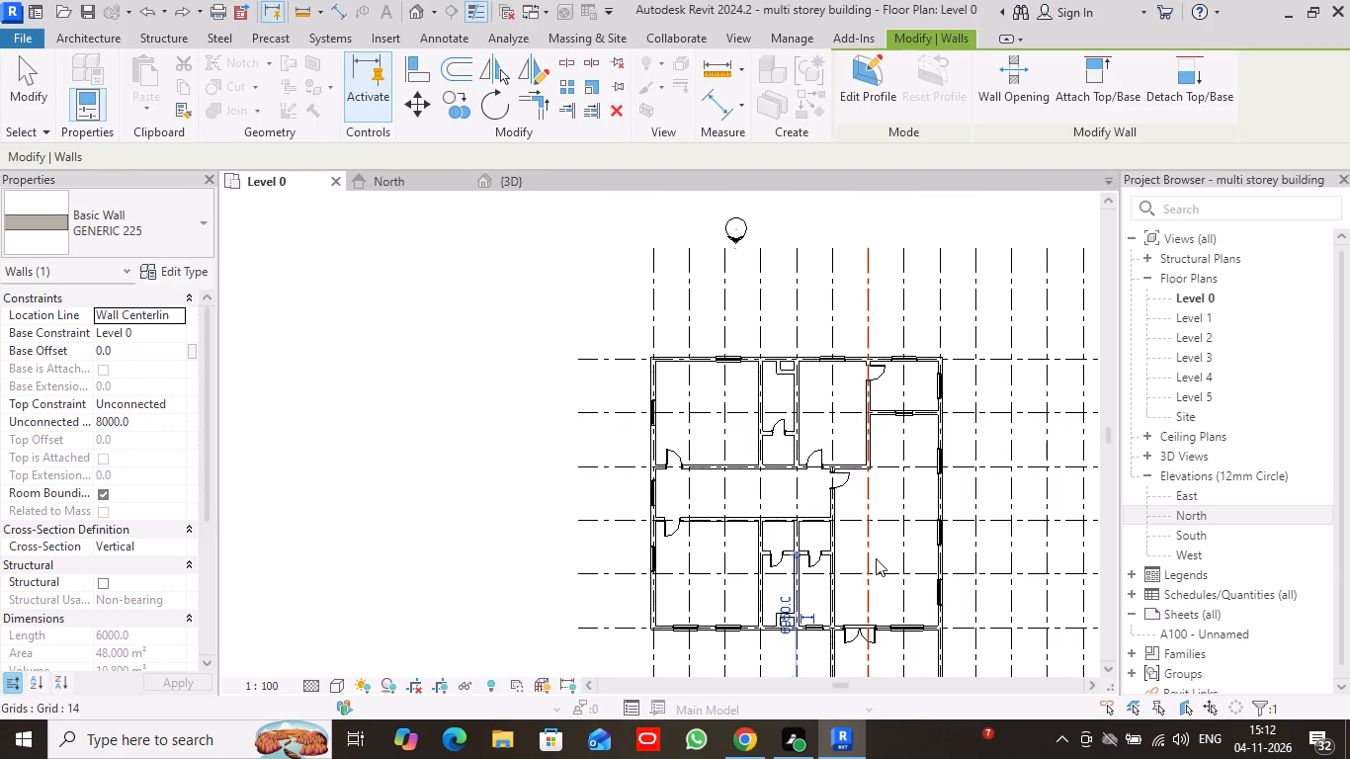
pyautogui.moveTo(884, 570); pyautogui.dragTo(803, 498, button='middle')
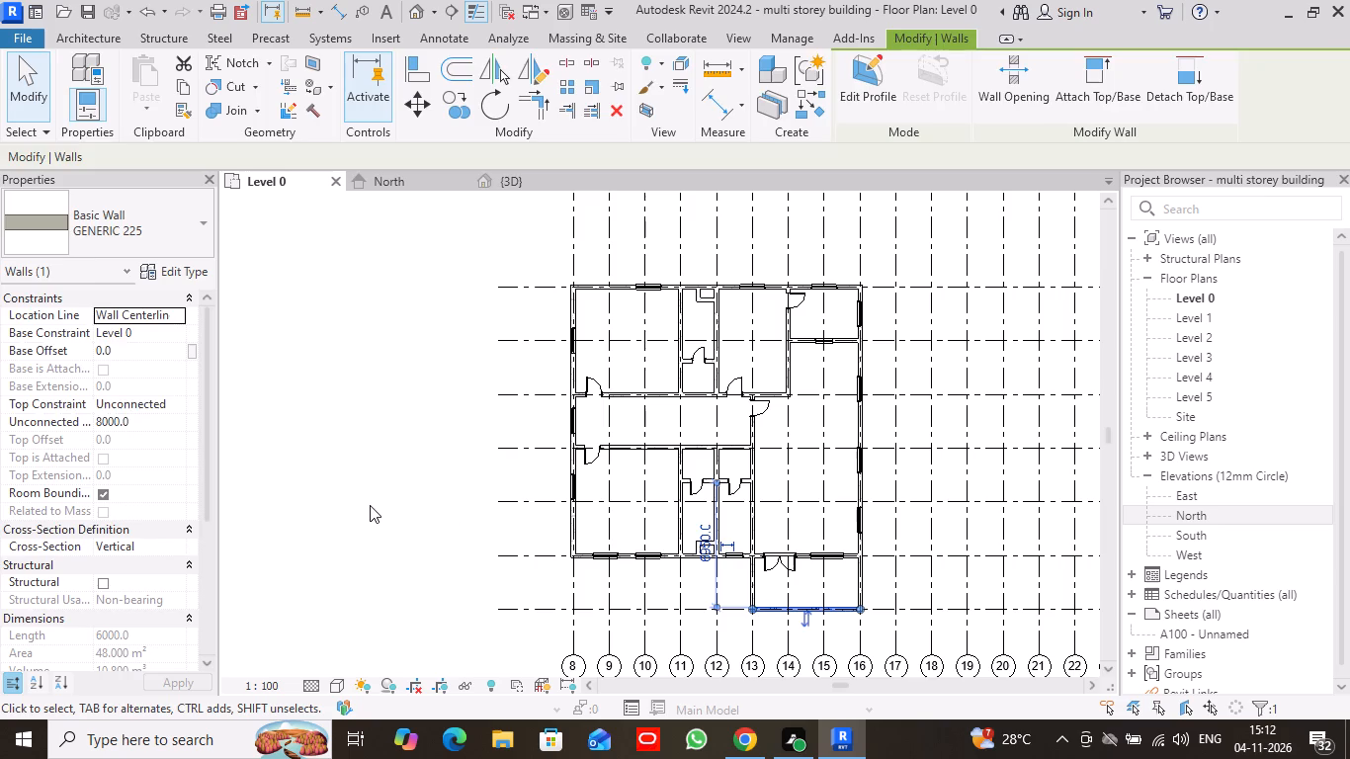
# In the 3D view, edit the front porch wall's profile to cut a rectangular opening 2000 mm wide and 3400 mm high in front of the entrance.
pyautogui.click(370, 505)
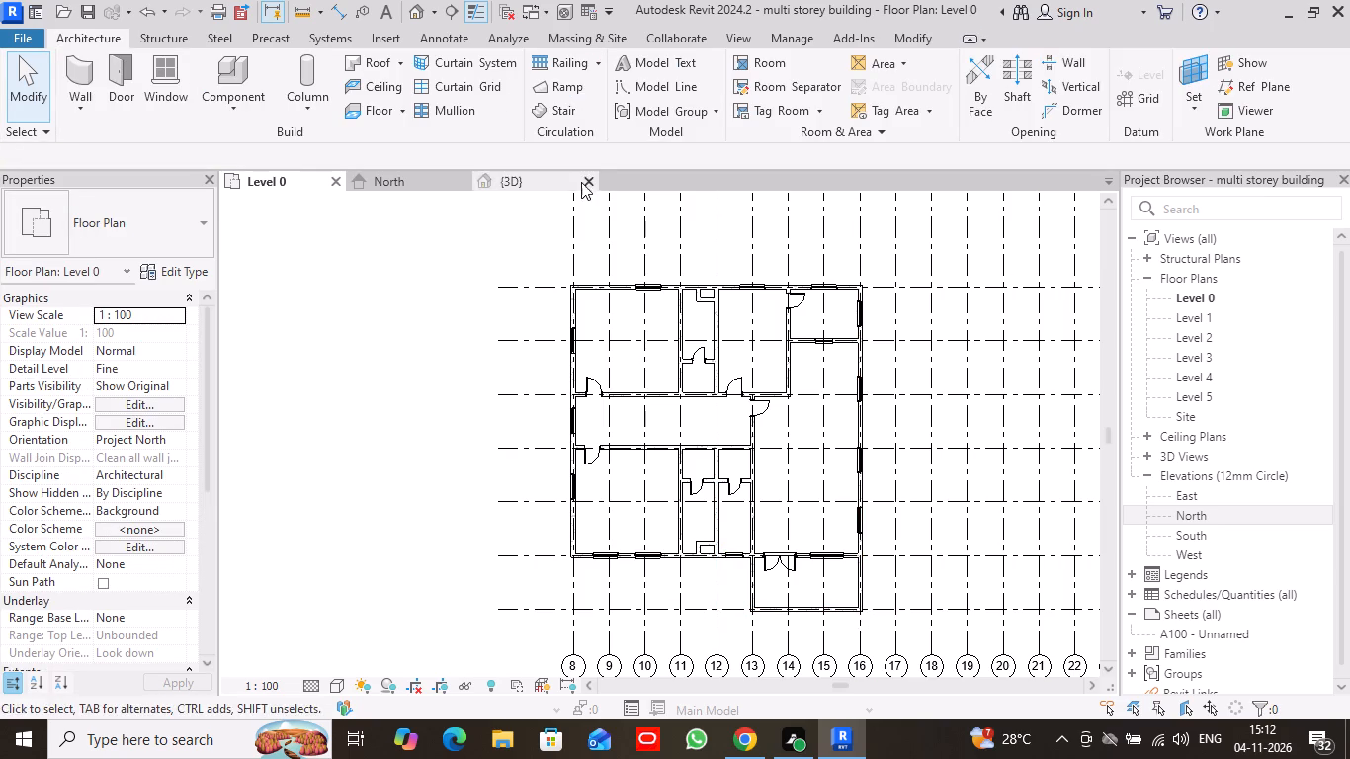
pyautogui.click(572, 187)
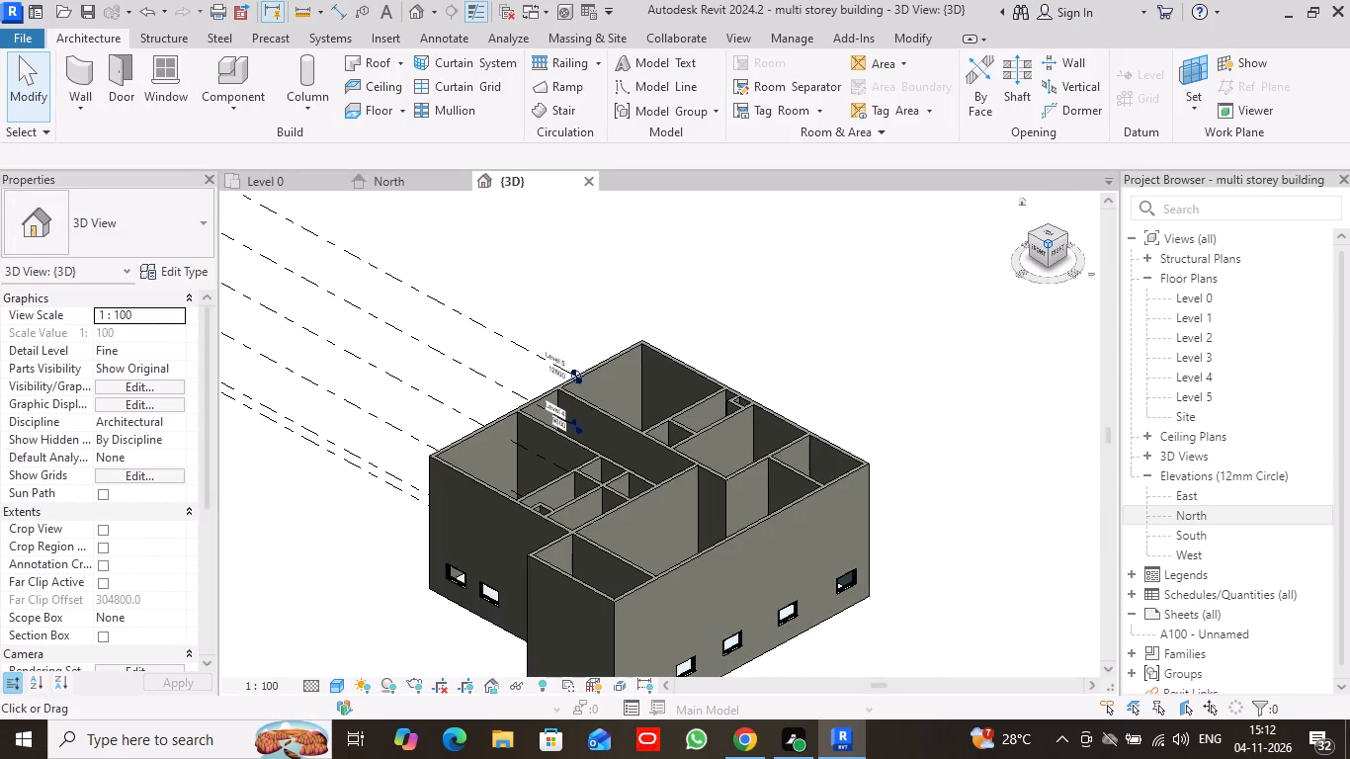
pyautogui.moveTo(1052, 245); pyautogui.dragTo(235, 248)
pyautogui.moveTo(903, 590); pyautogui.dragTo(905, 462, button='middle')
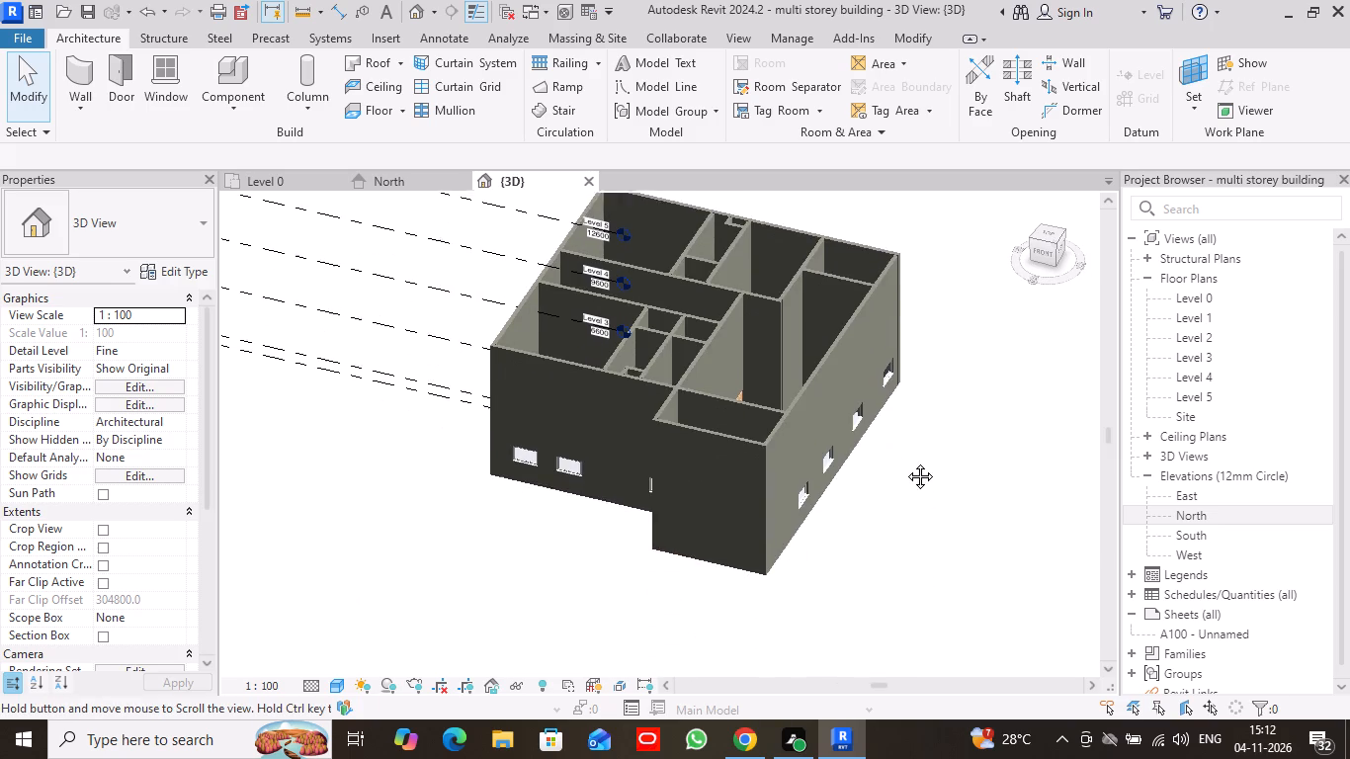
pyautogui.moveTo(905, 462); pyautogui.dragTo(906, 436, button='middle')
pyautogui.scroll(1, 906, 436)
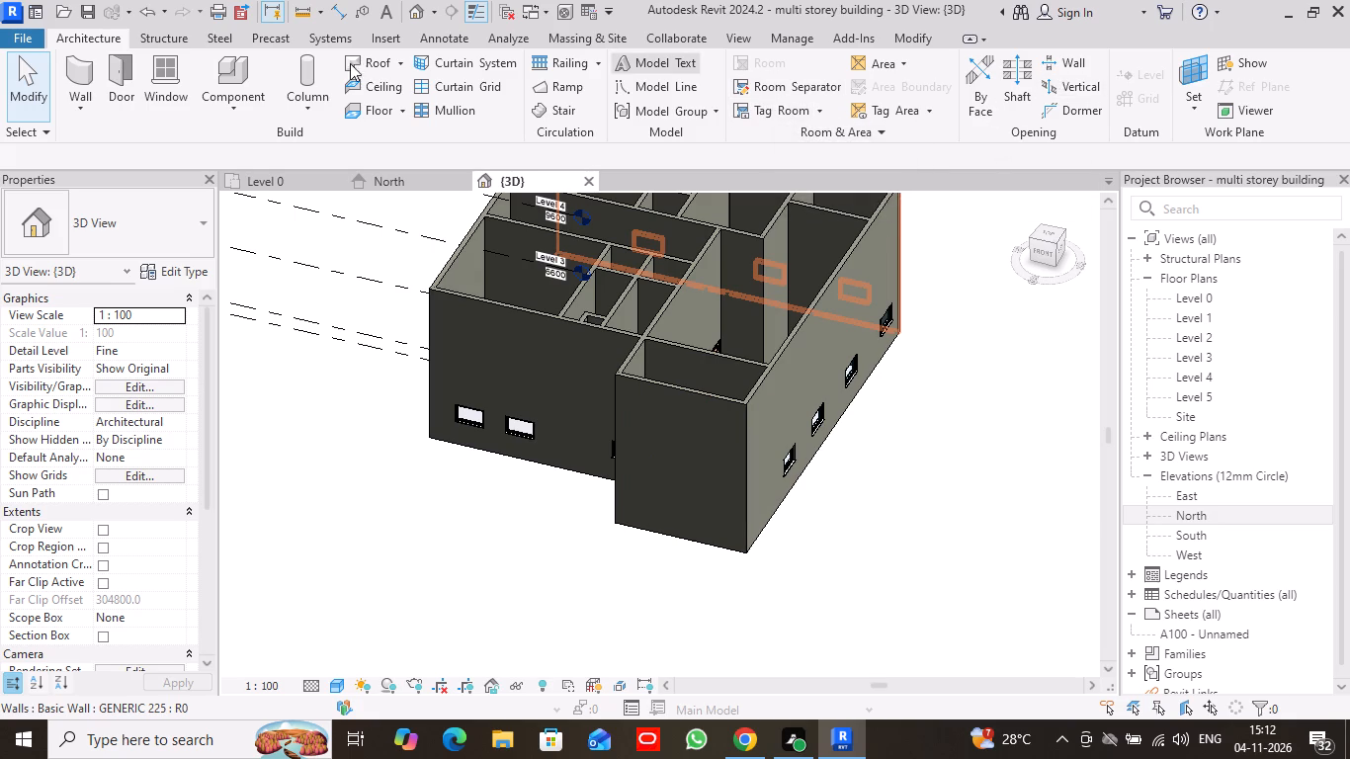
pyautogui.click(694, 447)
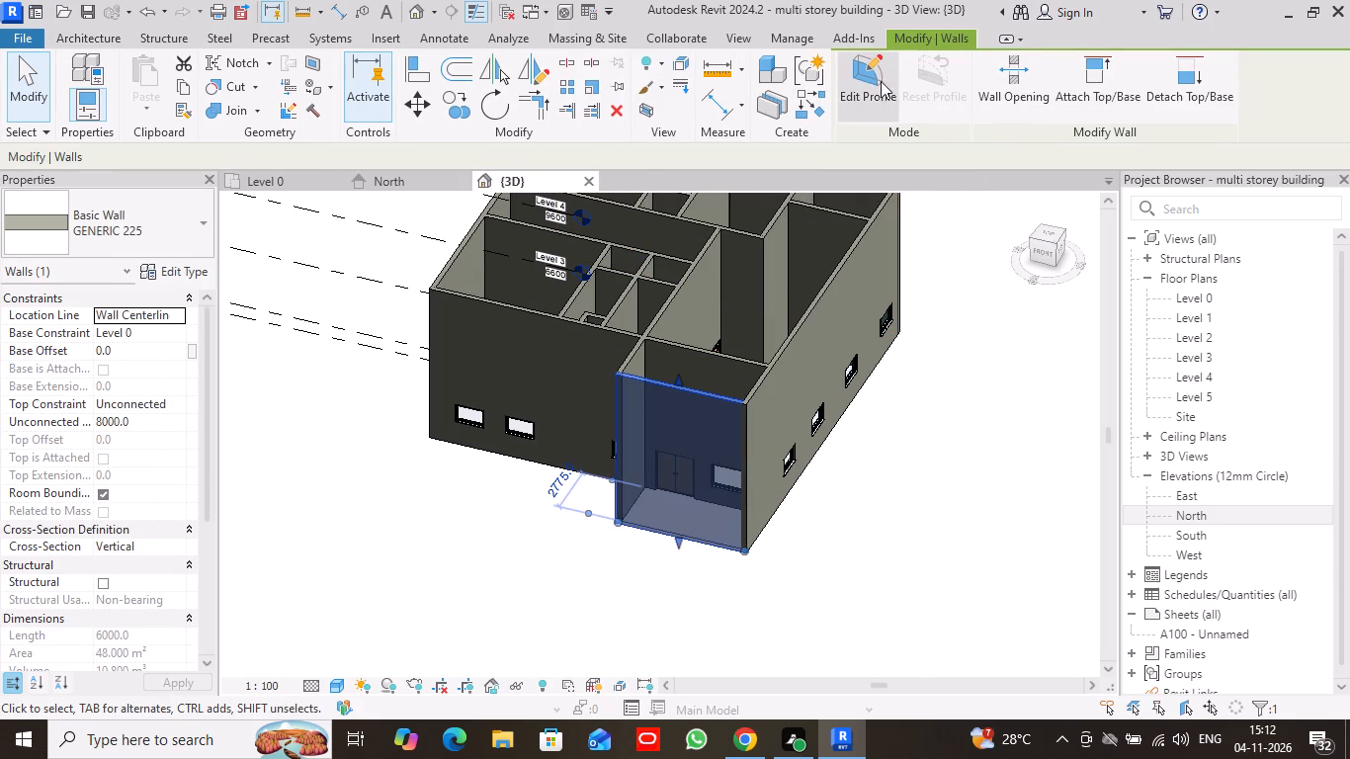
pyautogui.click(873, 83)
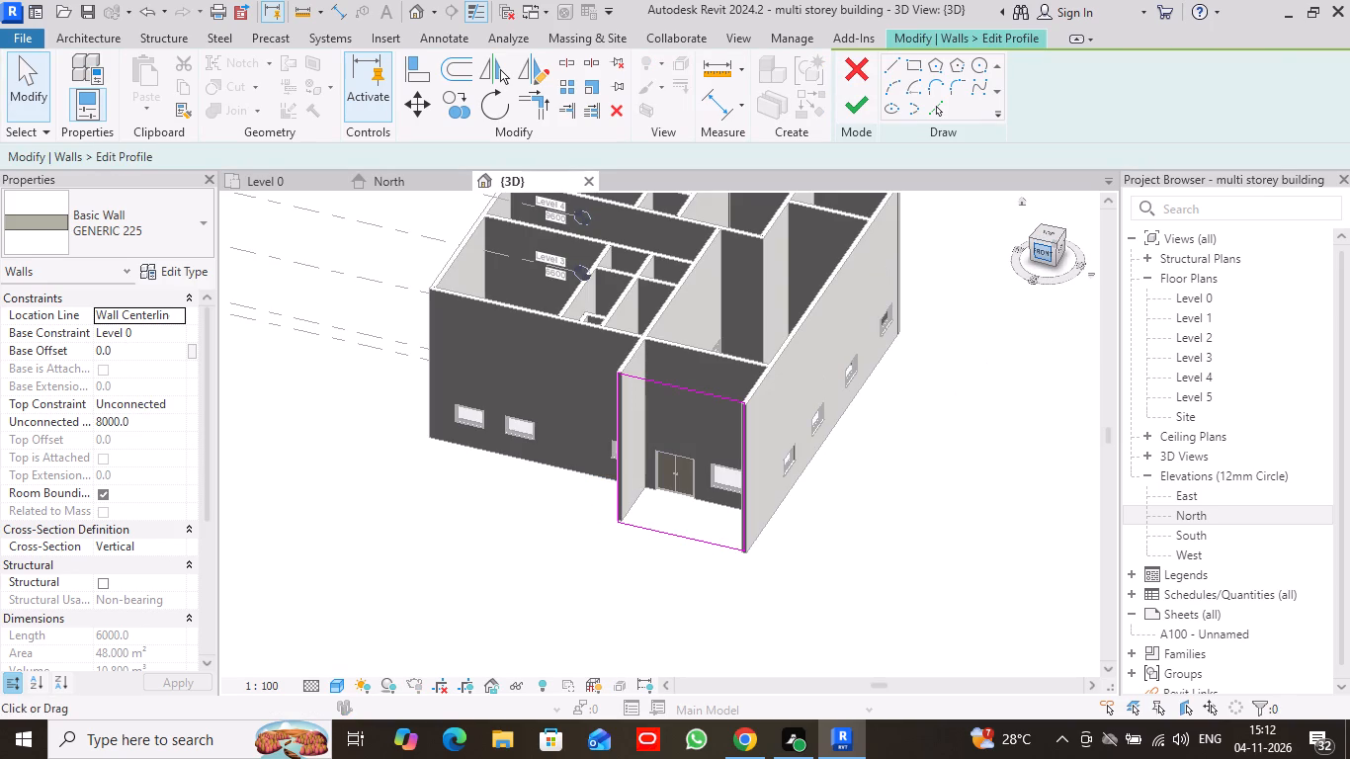
pyautogui.click(1037, 252)
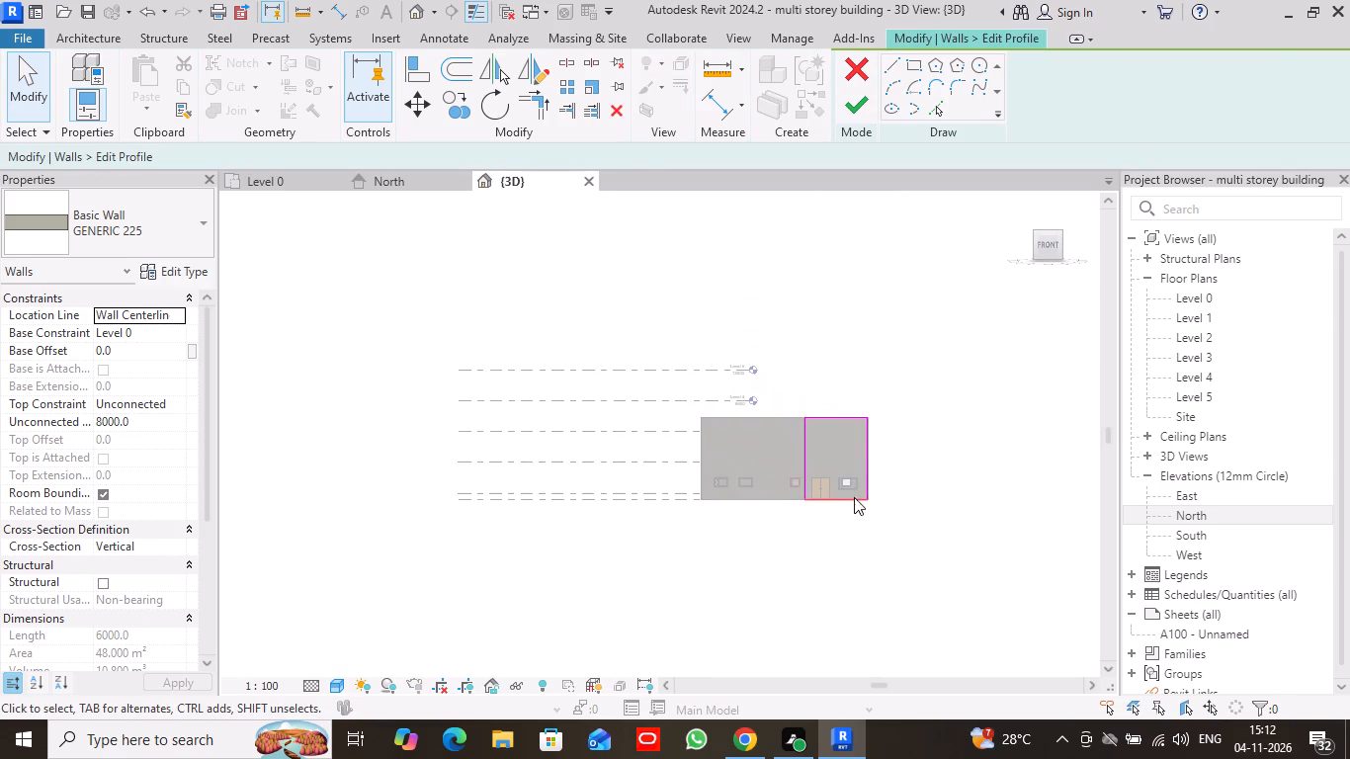
pyautogui.scroll(5, 887, 489)
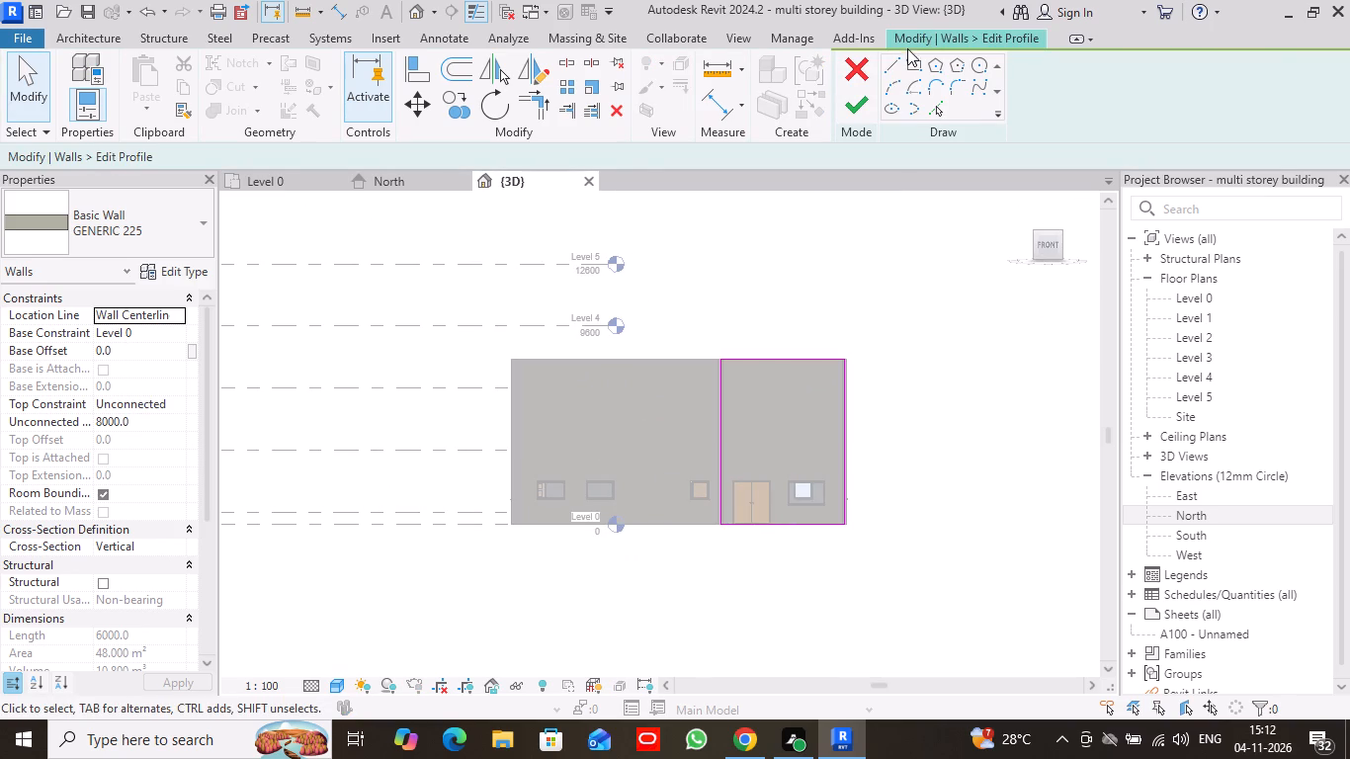
pyautogui.click(914, 62)
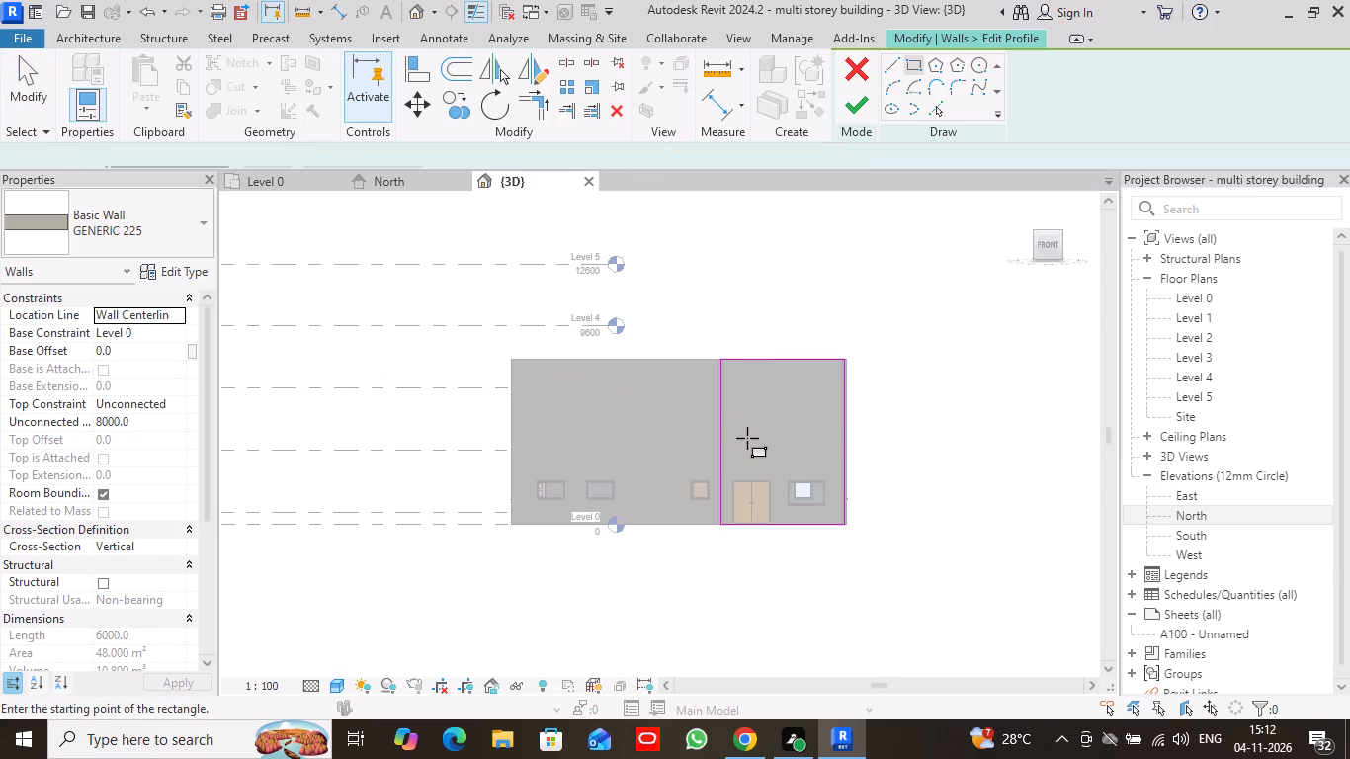
pyautogui.scroll(6, 747, 438)
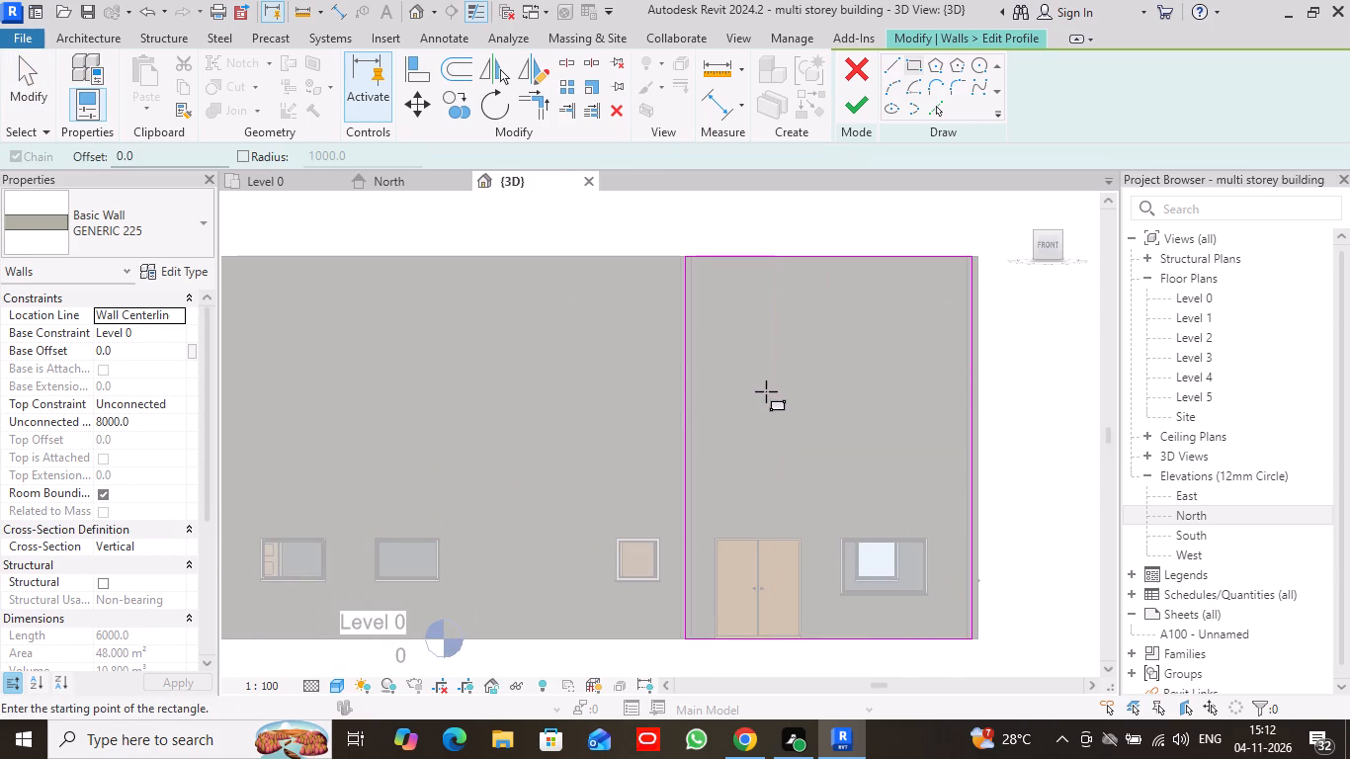
pyautogui.click(764, 467)
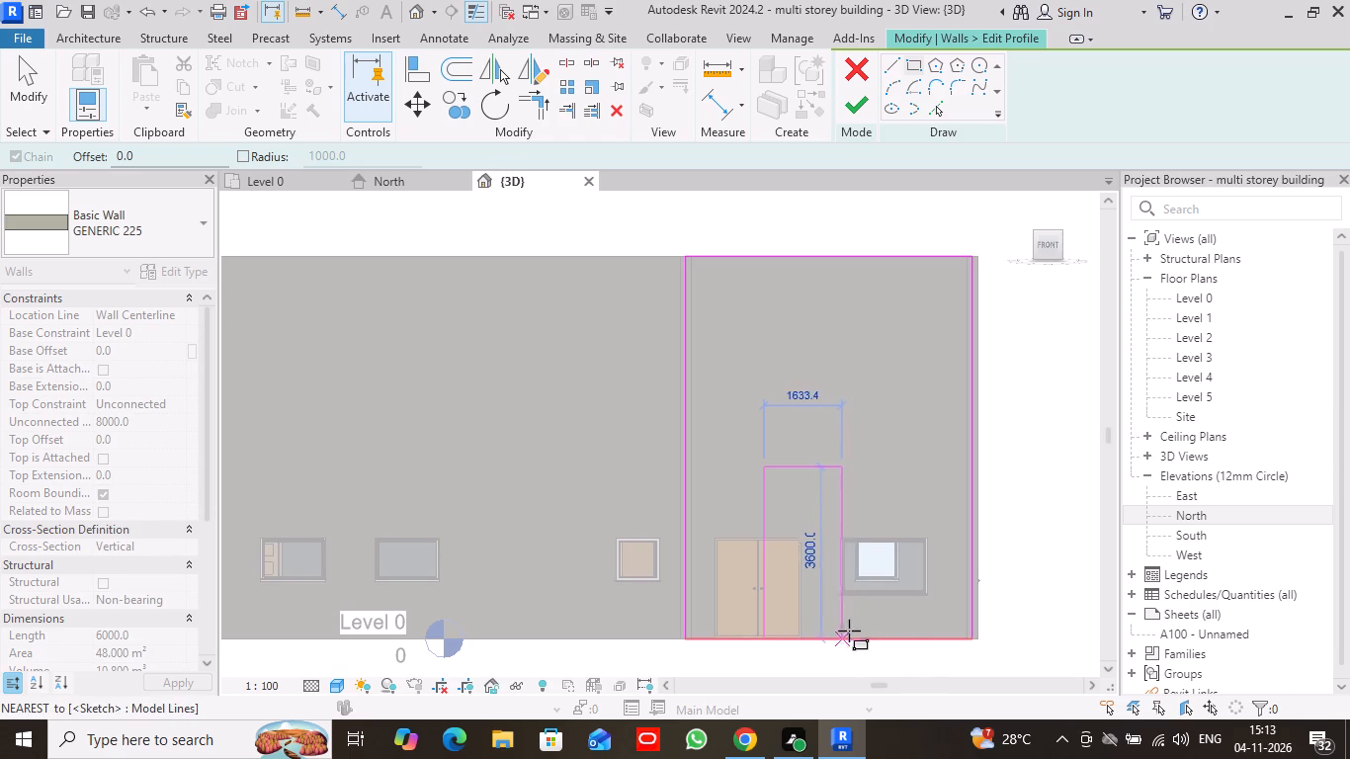
pyautogui.click(860, 630)
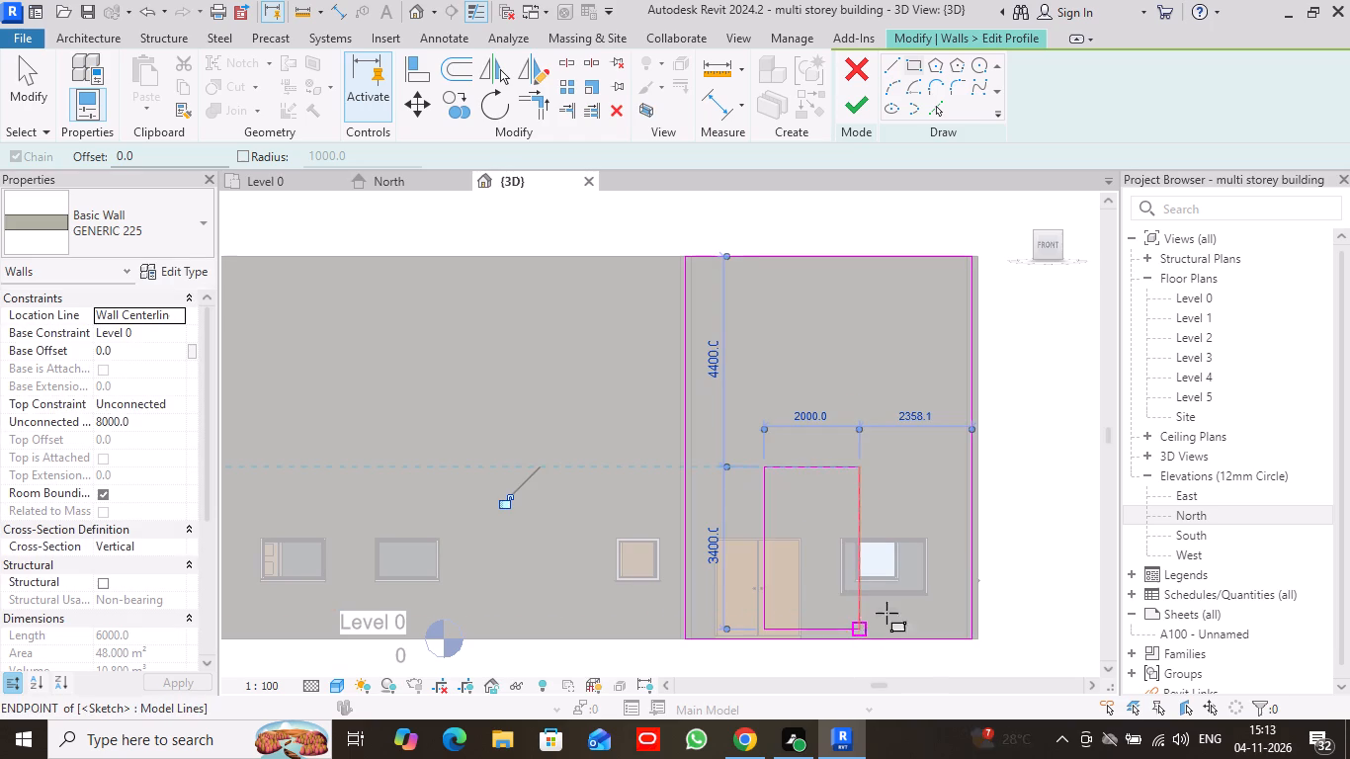
pyautogui.click(857, 106)
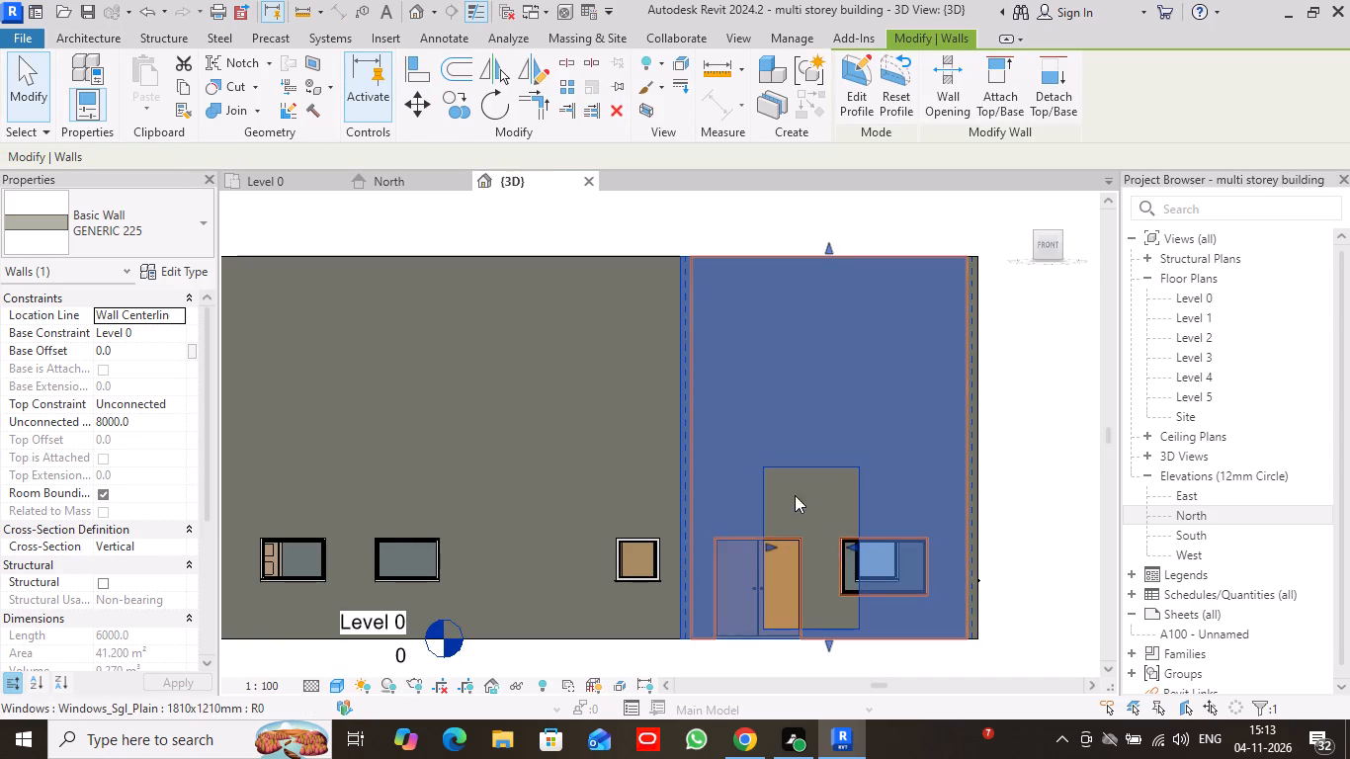
pyautogui.click(28, 81)
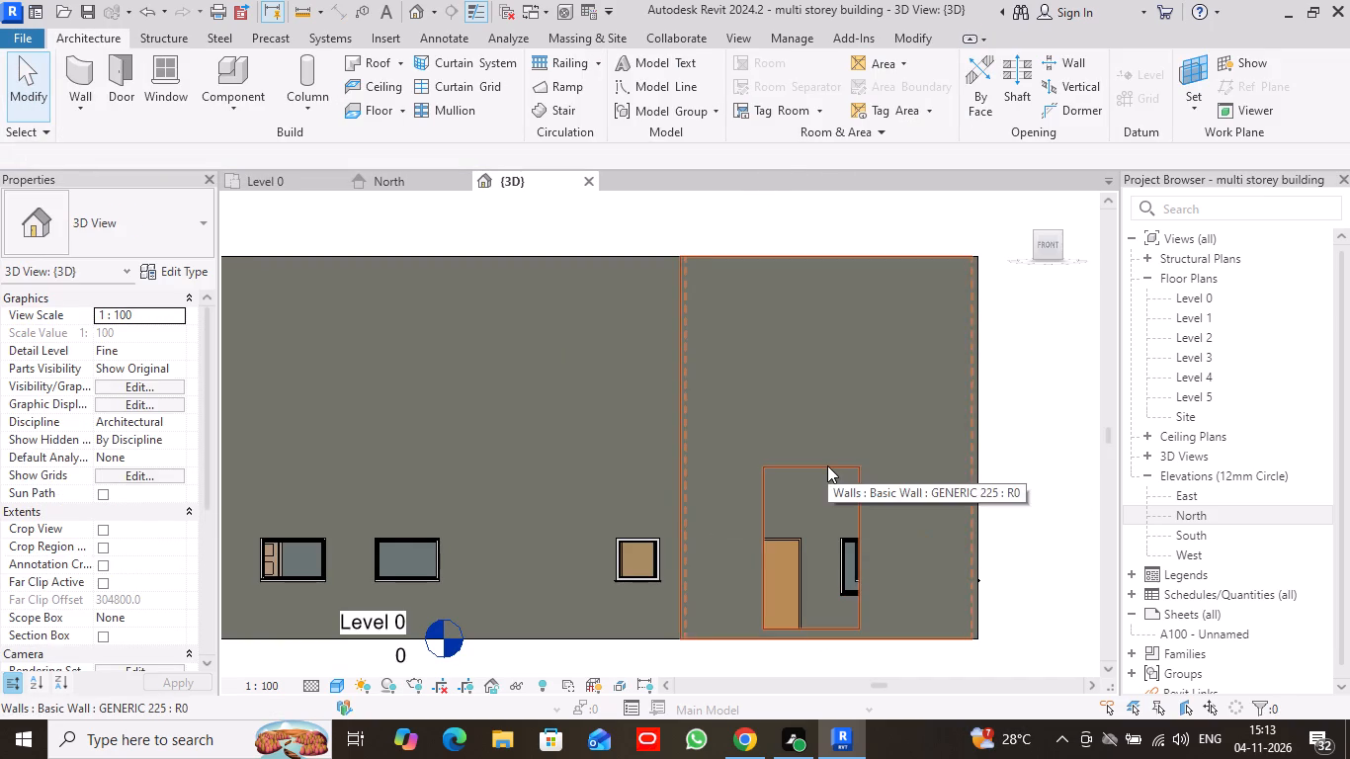
# Nudge the front porch wall's opening four steps away from the double door, towards the window beside it.
pyautogui.click(827, 465)
pyautogui.press('Right')
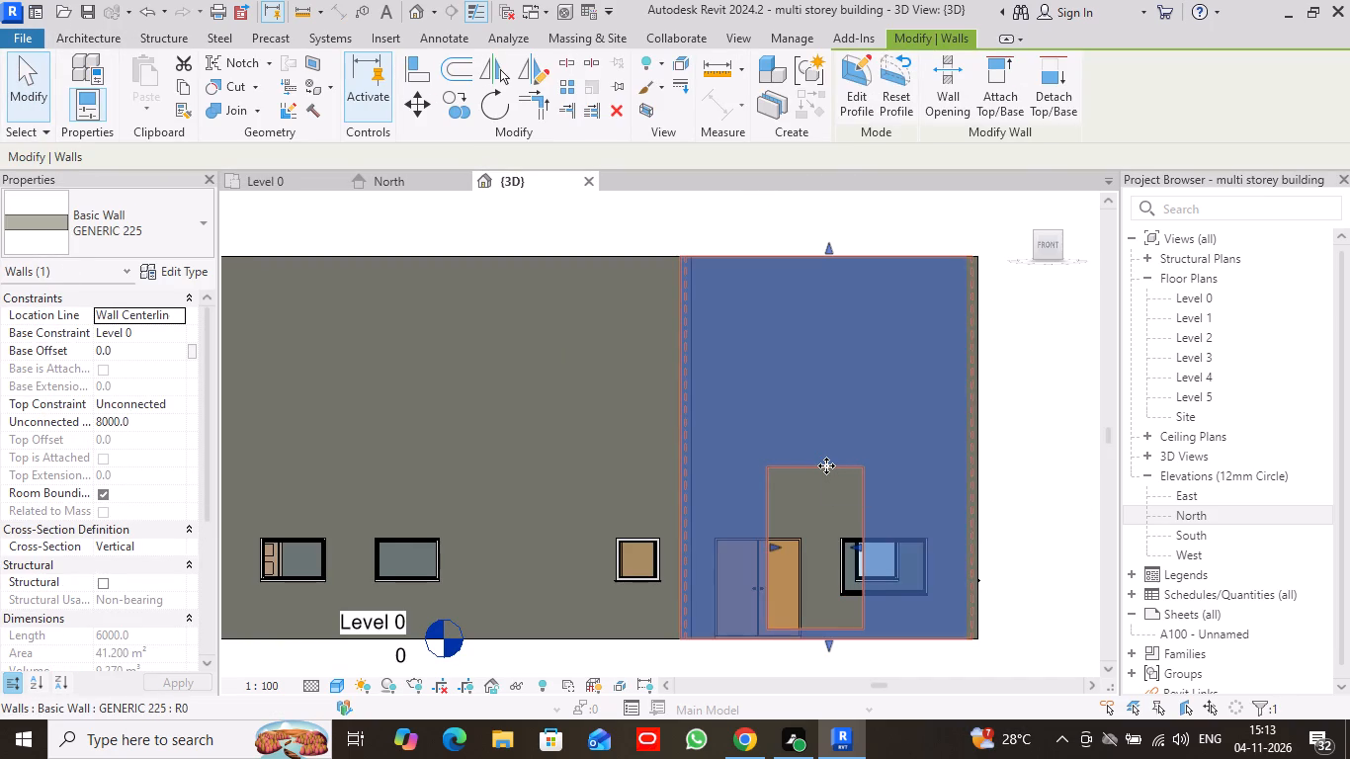
pyautogui.press('Right')
pyautogui.press('Right')
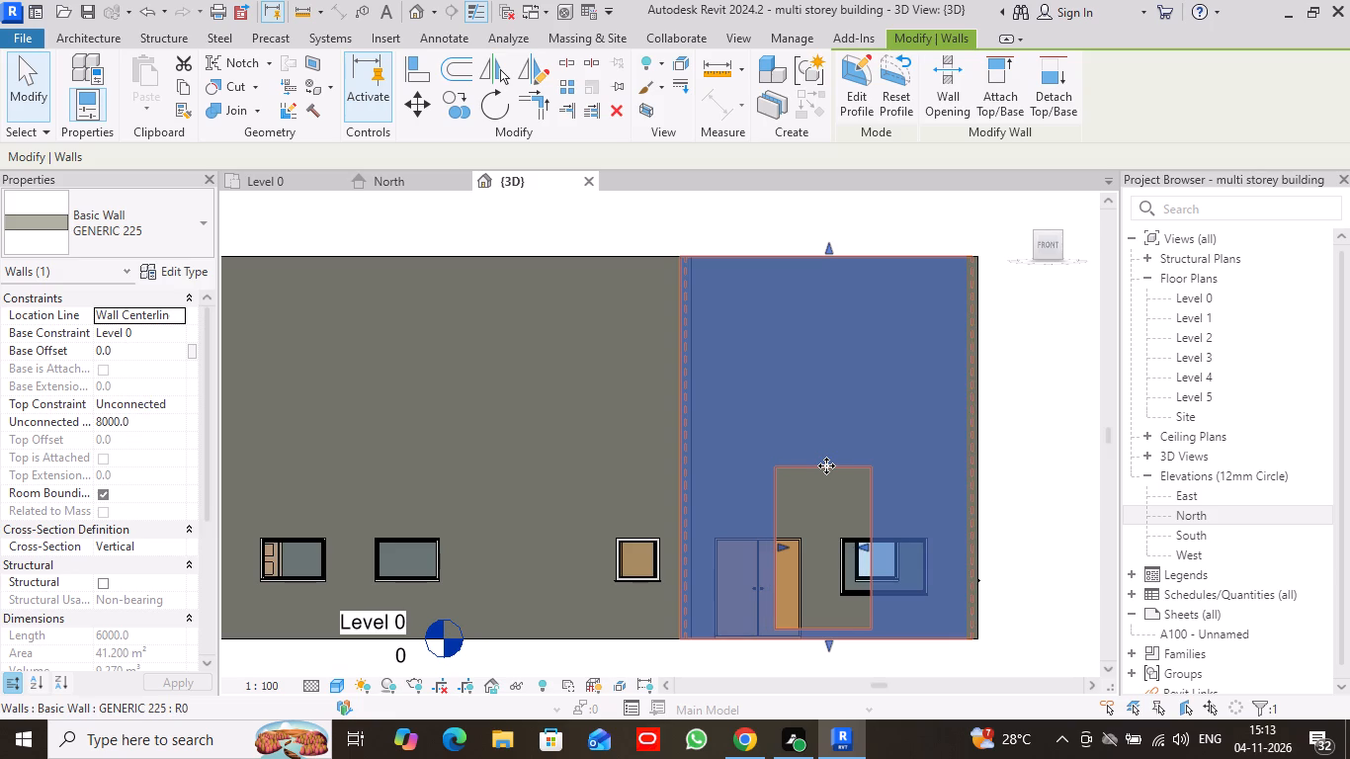
pyautogui.press('Right')
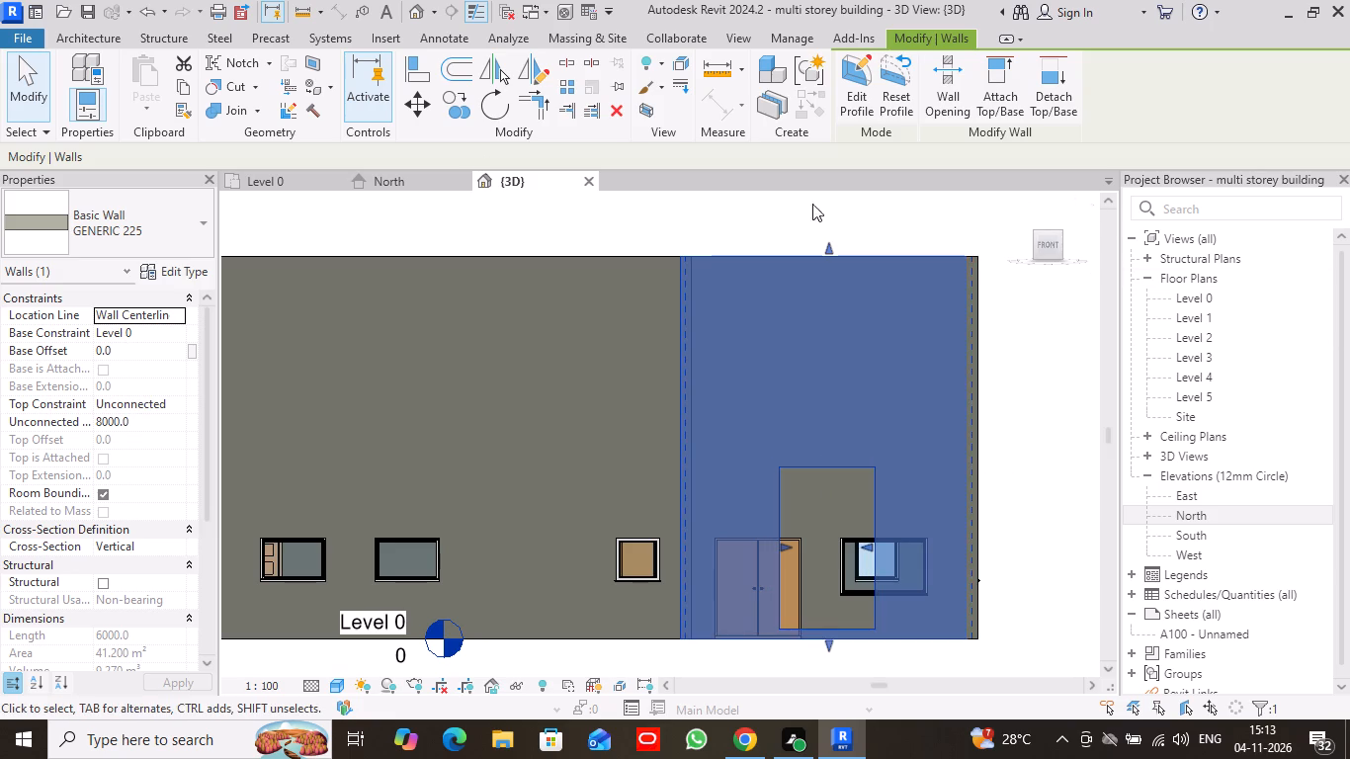
pyautogui.click(11, 66)
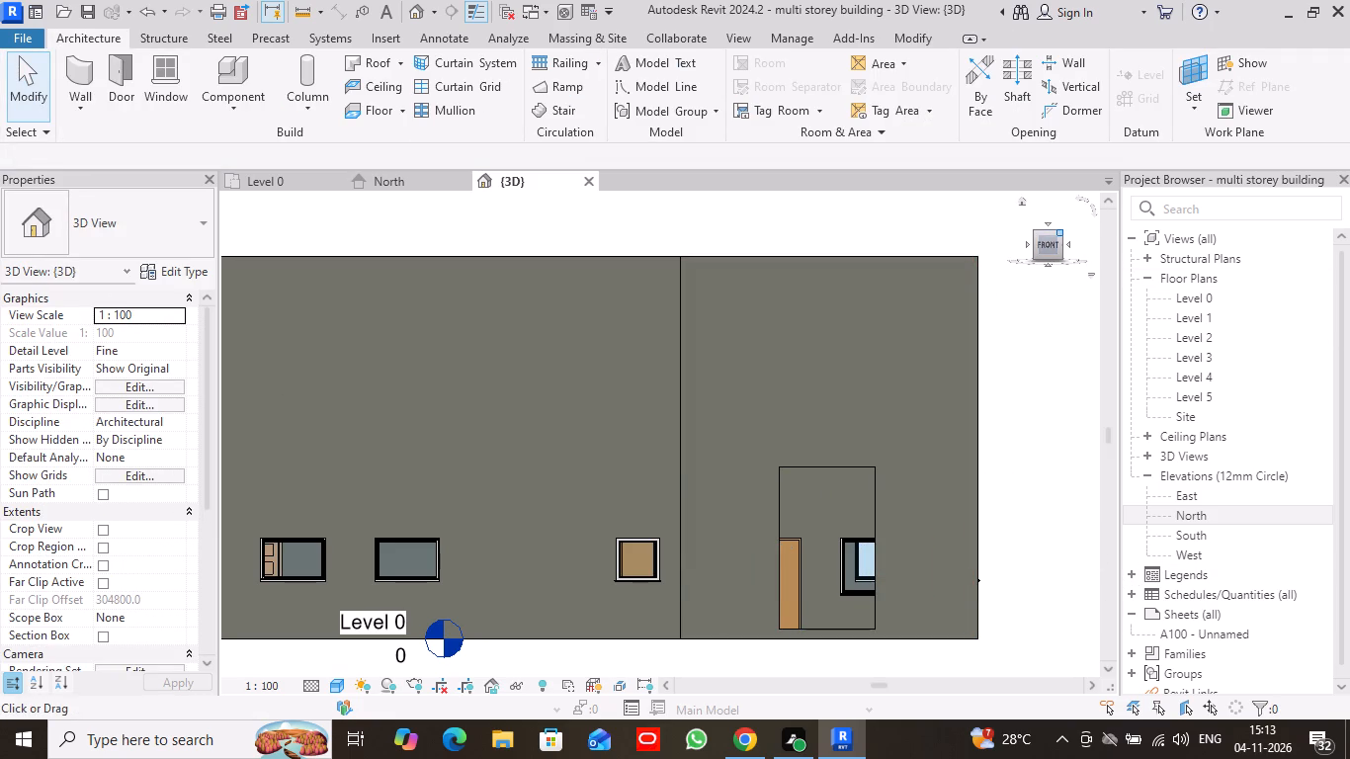
# Filter a selection of the whole building to walls only and examine the GENERIC 225 wall type's layer structure and material.
pyautogui.moveTo(1060, 233); pyautogui.dragTo(1001, 265)
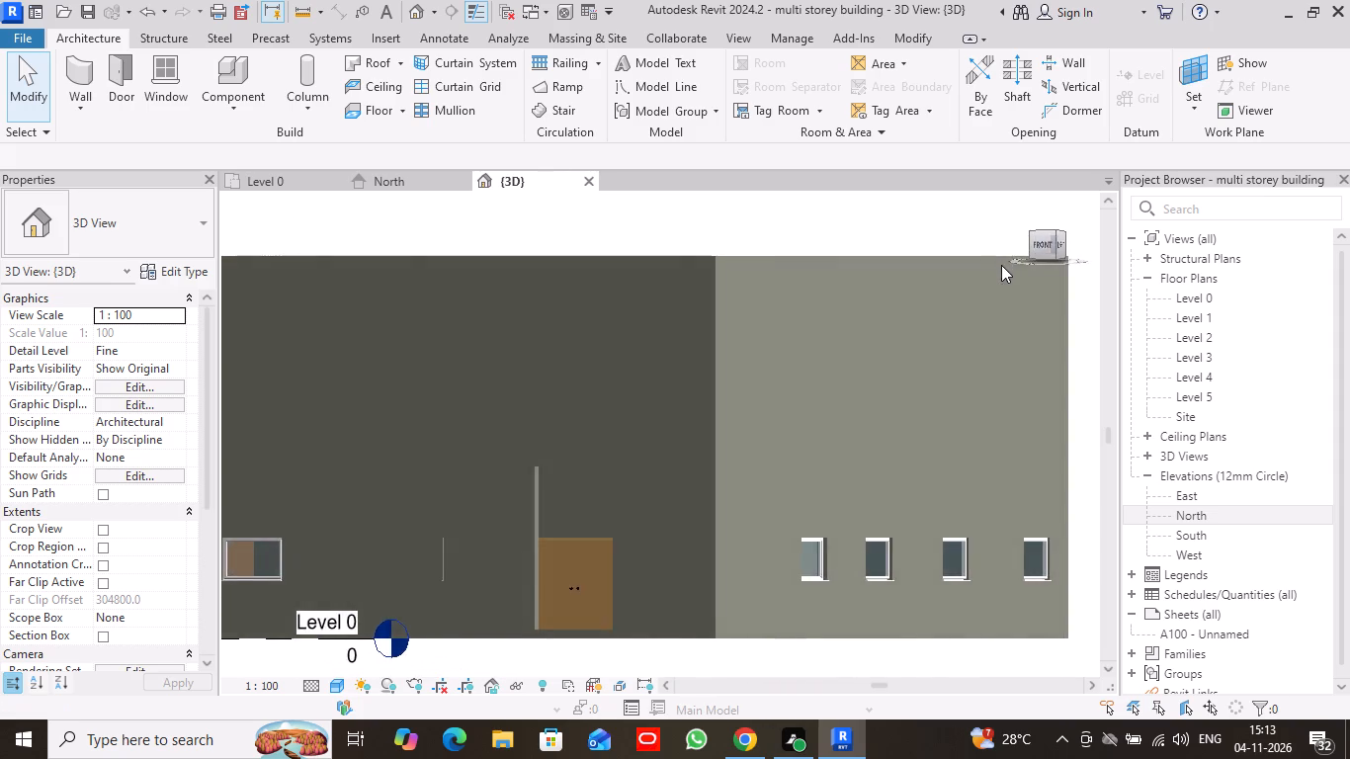
pyautogui.moveTo(1001, 265); pyautogui.dragTo(1009, 280)
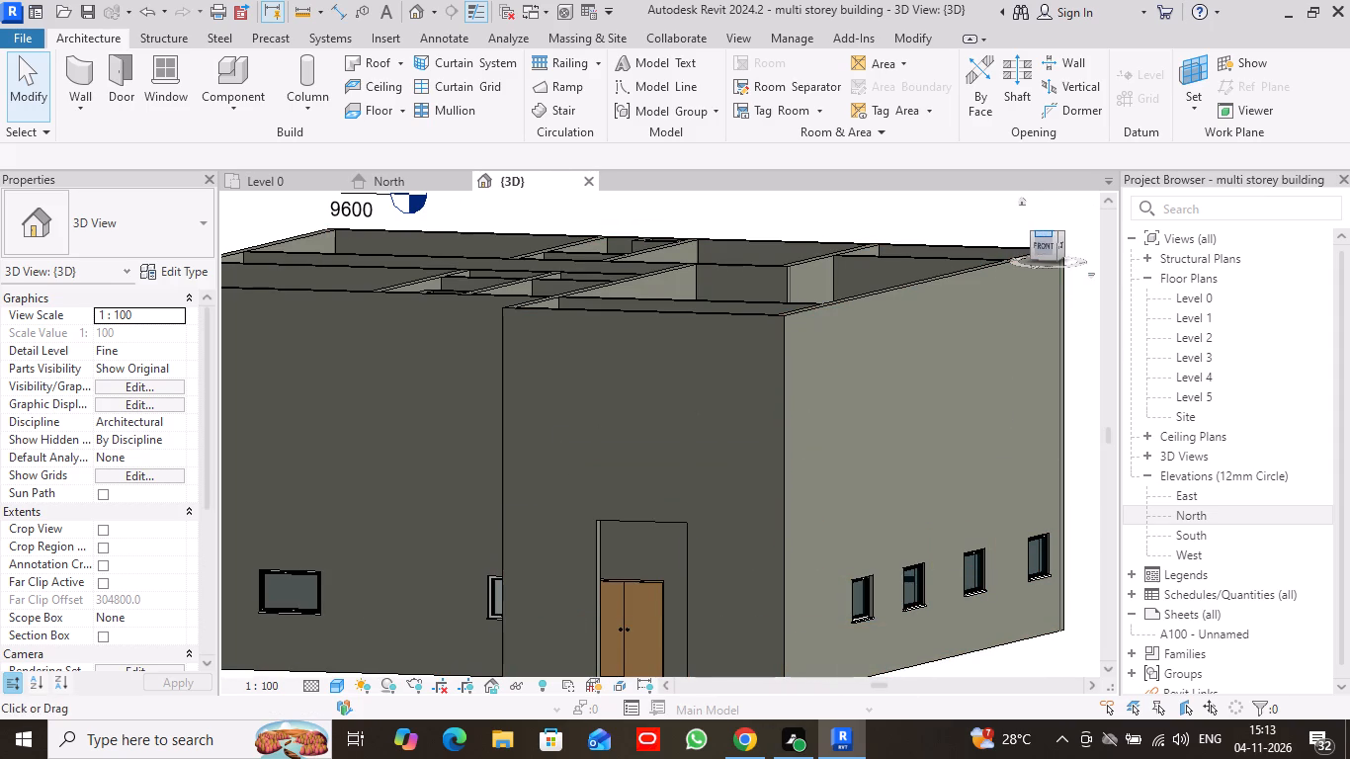
pyautogui.moveTo(1043, 232); pyautogui.dragTo(1077, 324)
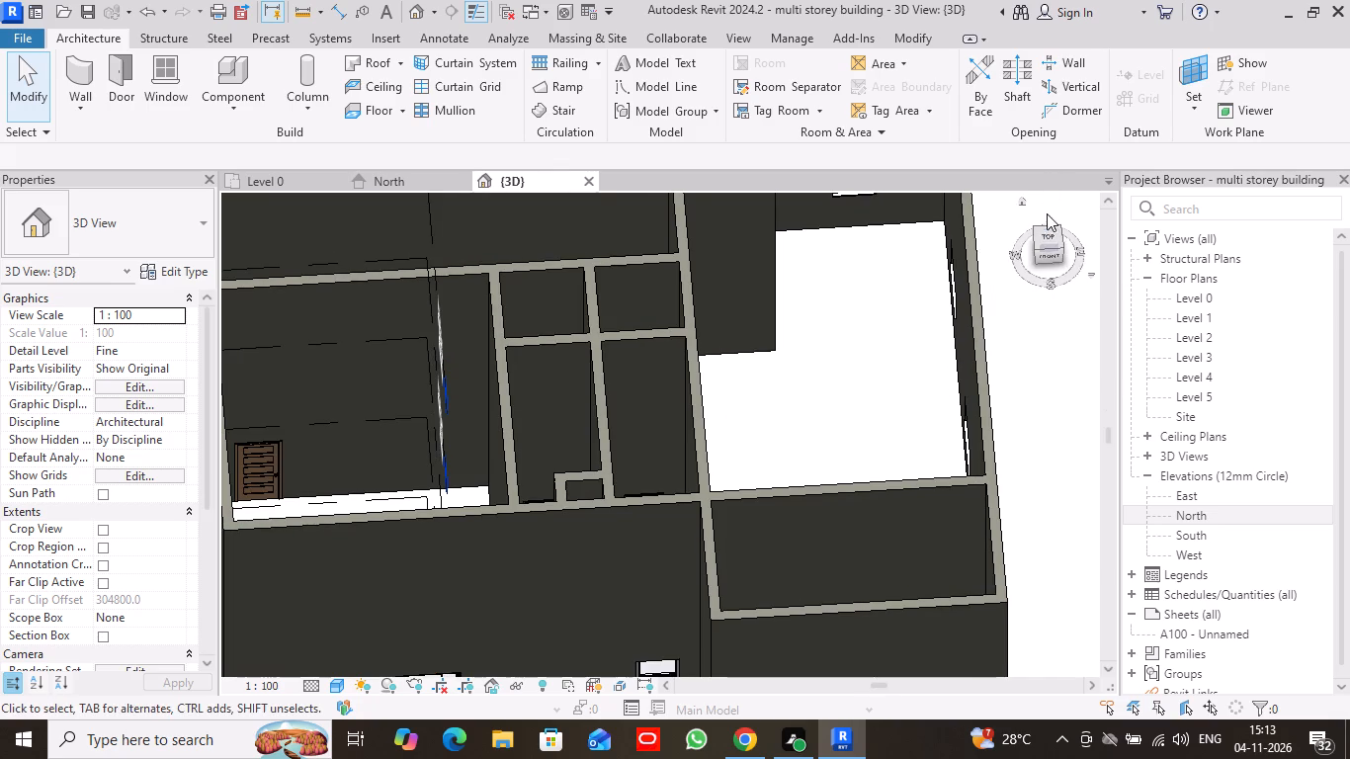
pyautogui.click(1046, 234)
pyautogui.scroll(-2, 781, 341)
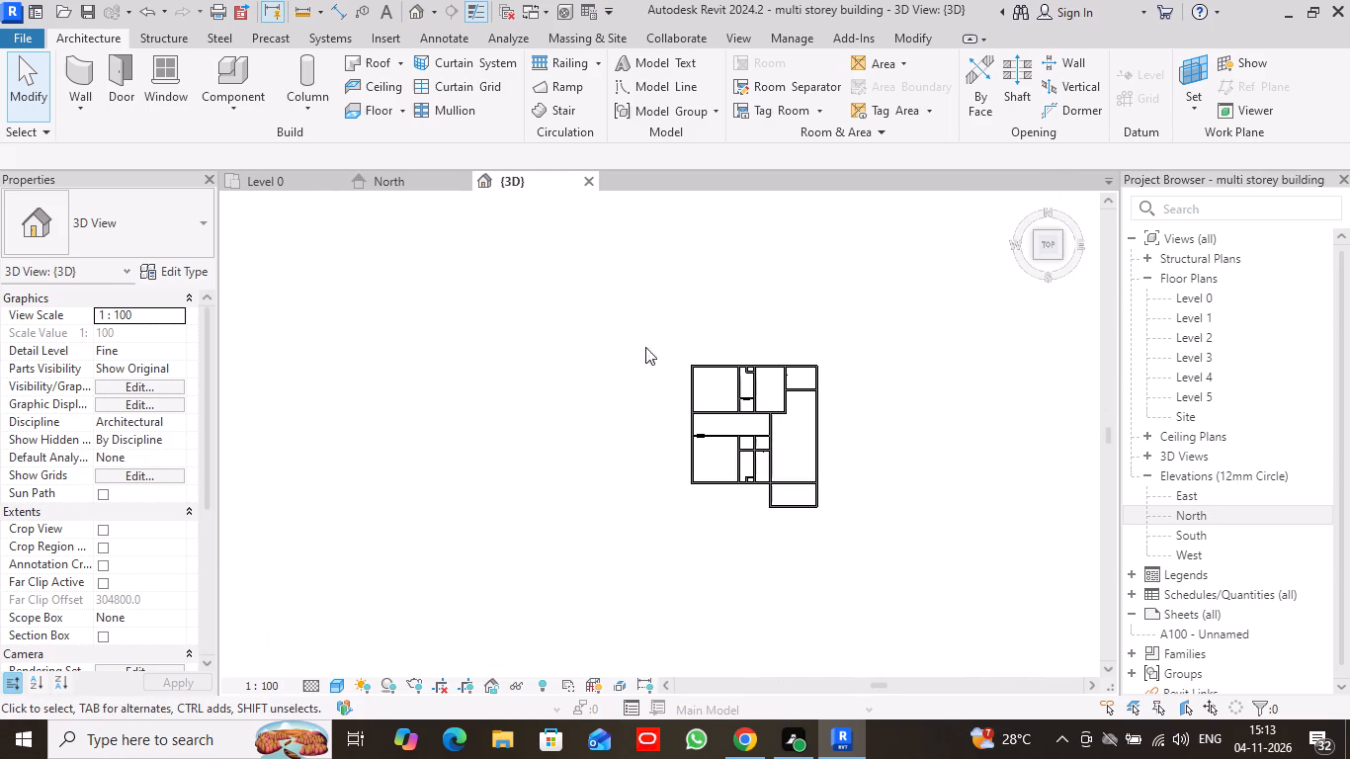
pyautogui.moveTo(620, 278); pyautogui.dragTo(871, 610)
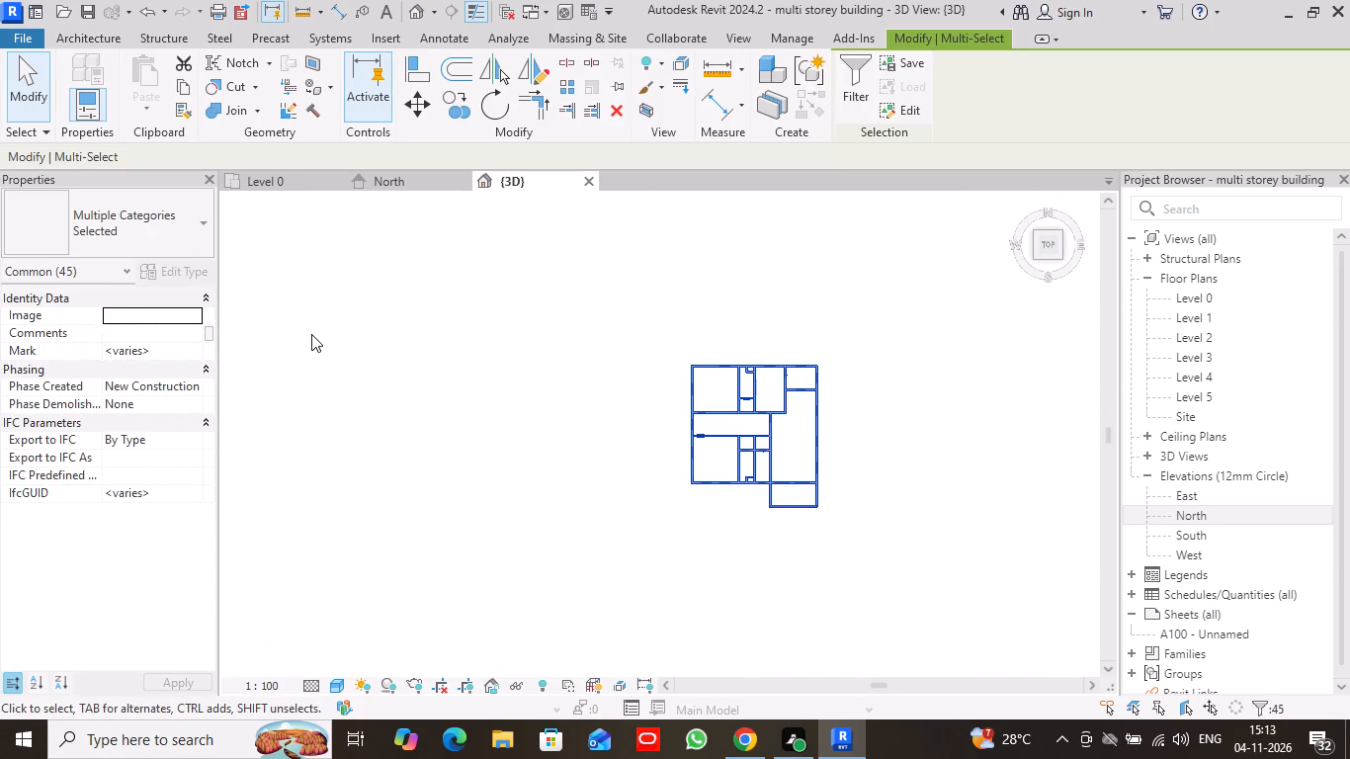
pyautogui.click(857, 66)
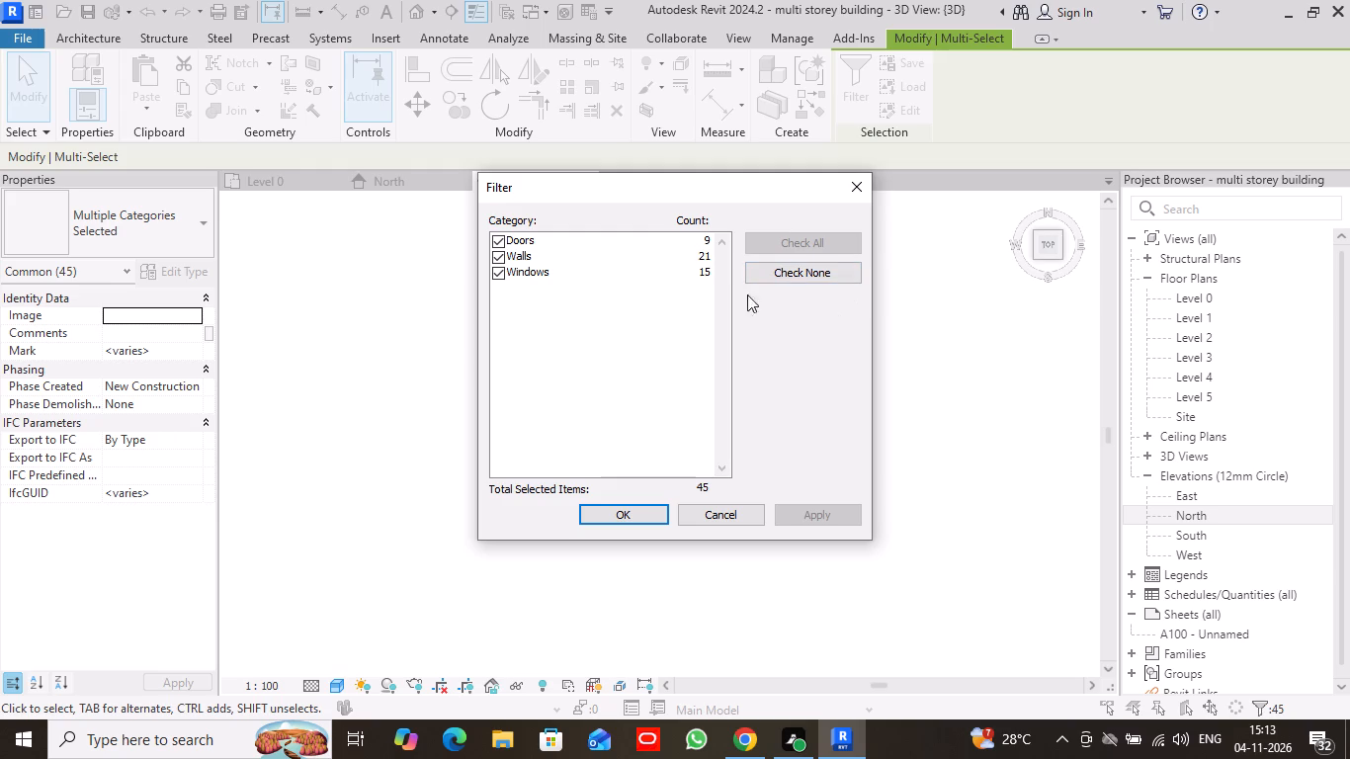
pyautogui.click(499, 234)
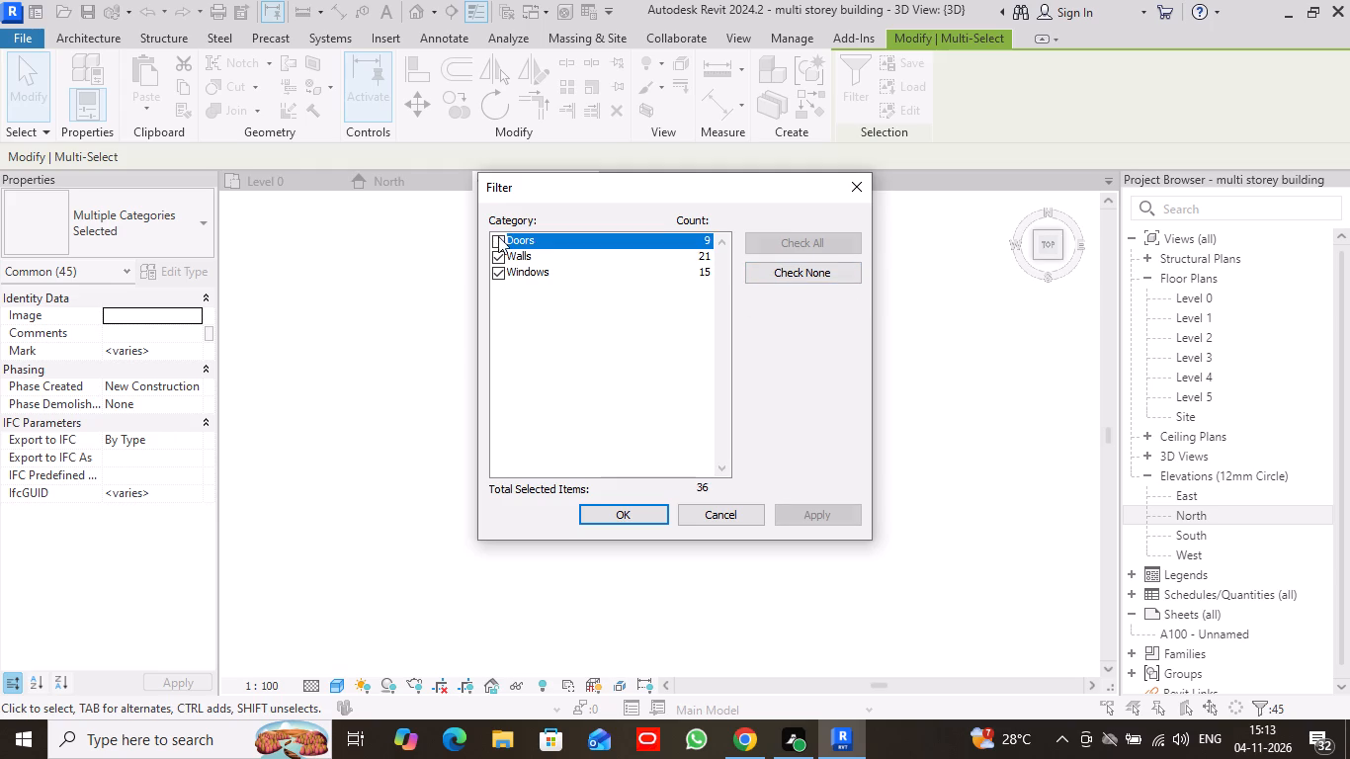
pyautogui.click(495, 272)
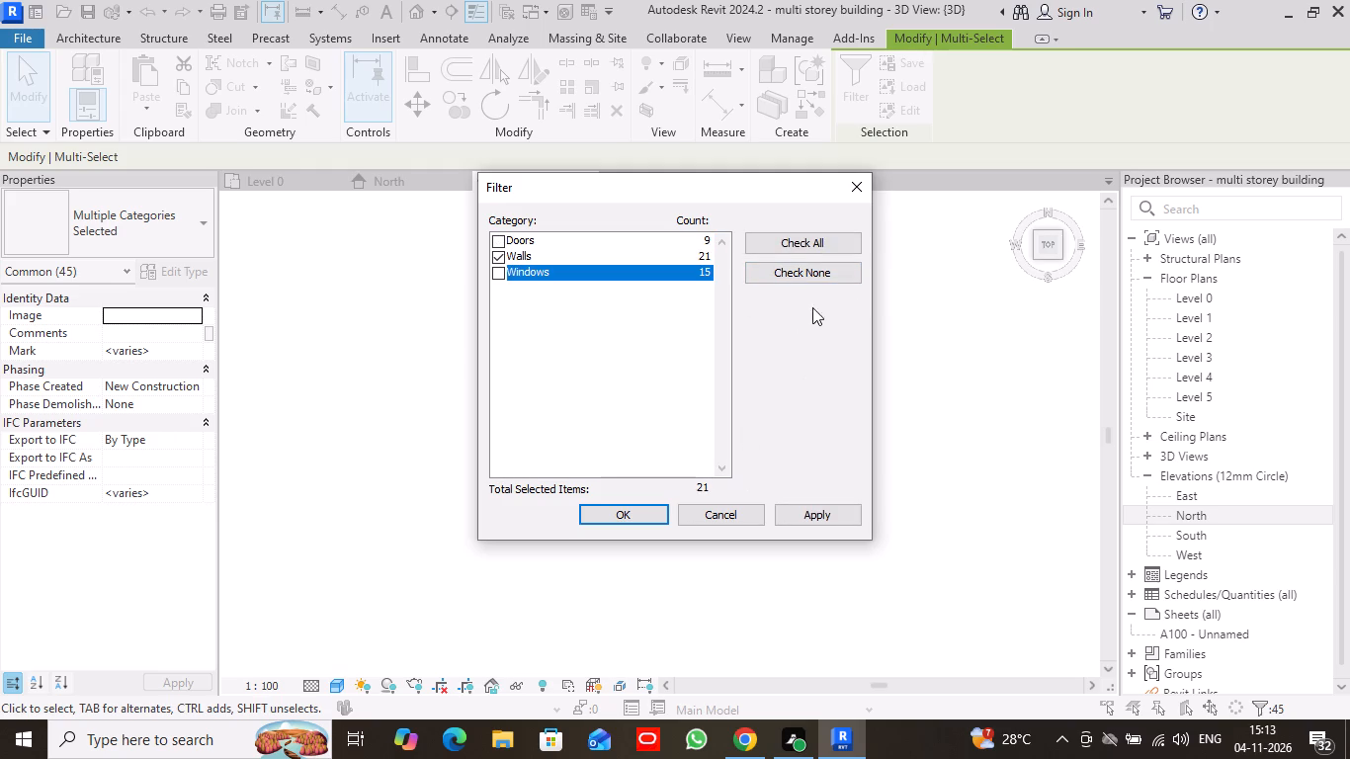
pyautogui.click(794, 269)
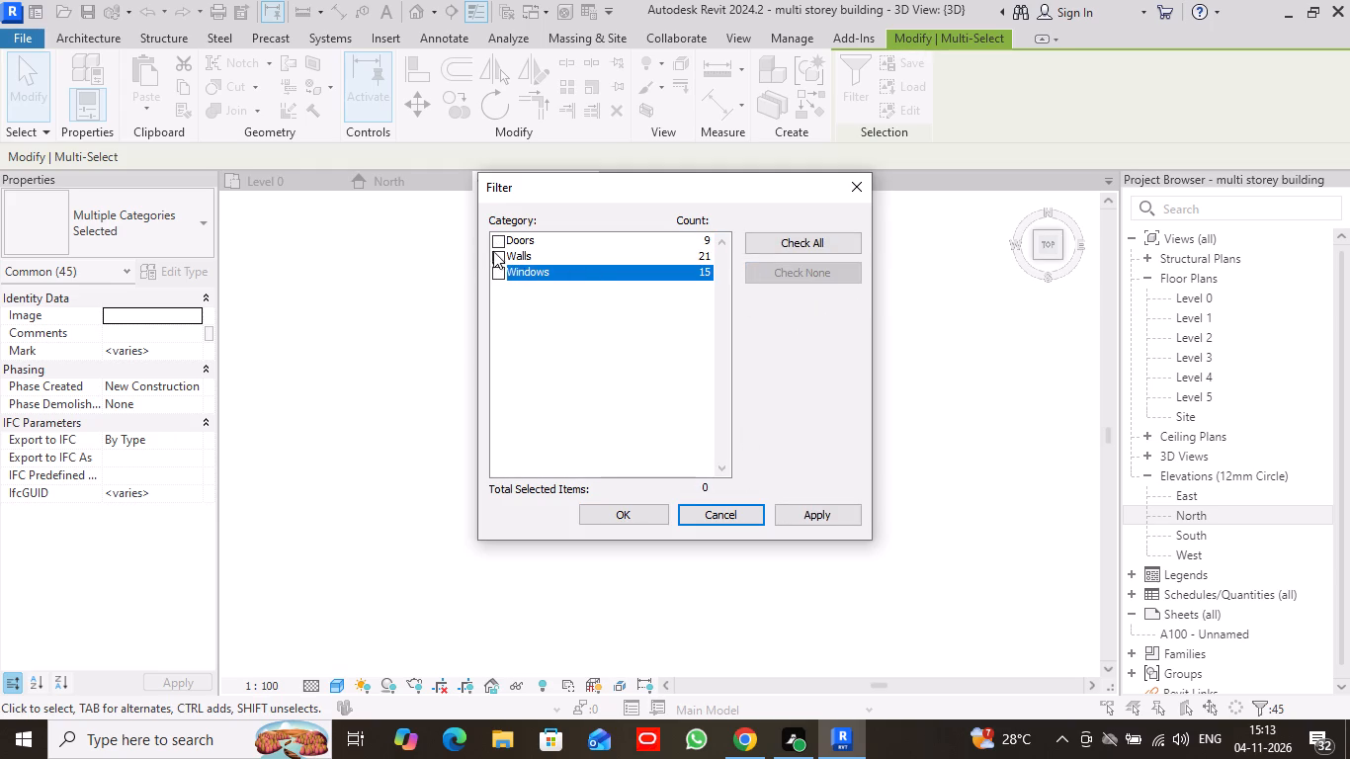
pyautogui.click(495, 253)
pyautogui.click(611, 514)
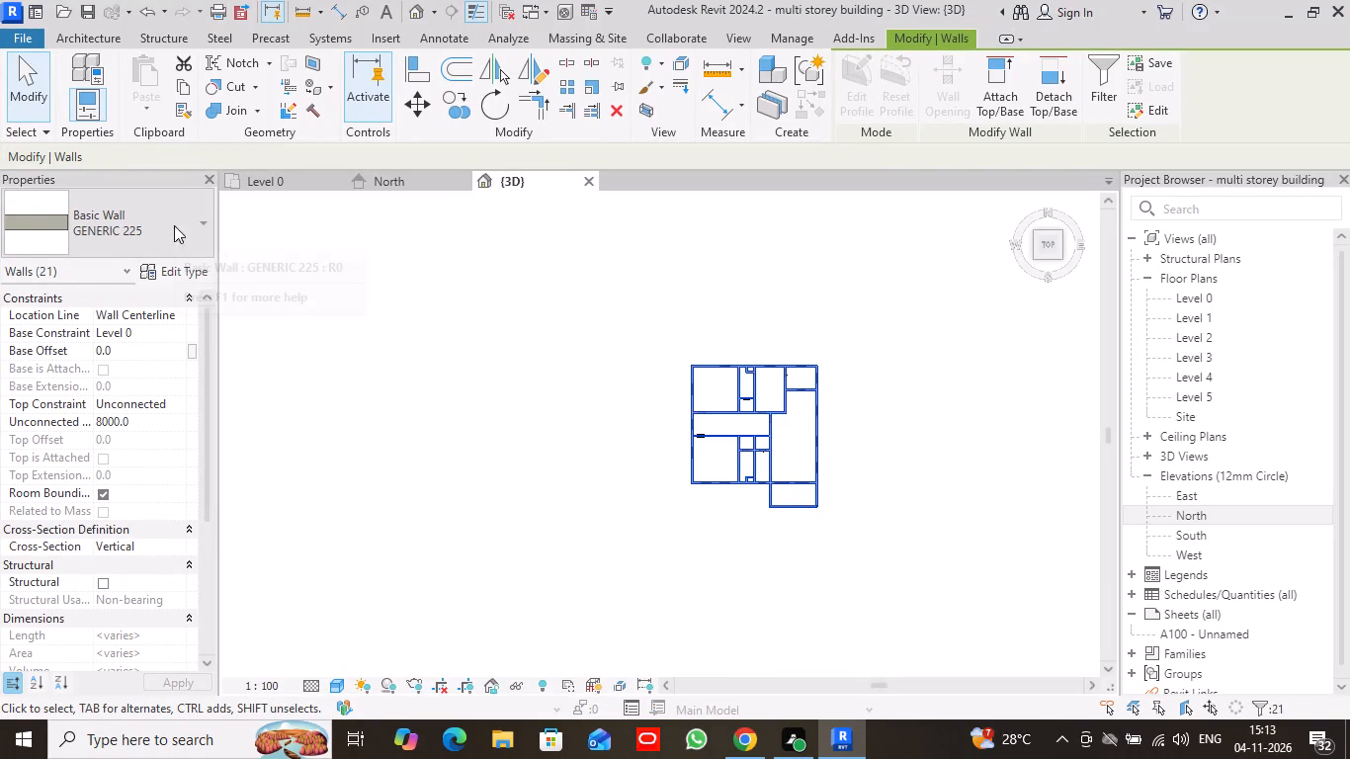
pyautogui.click(161, 274)
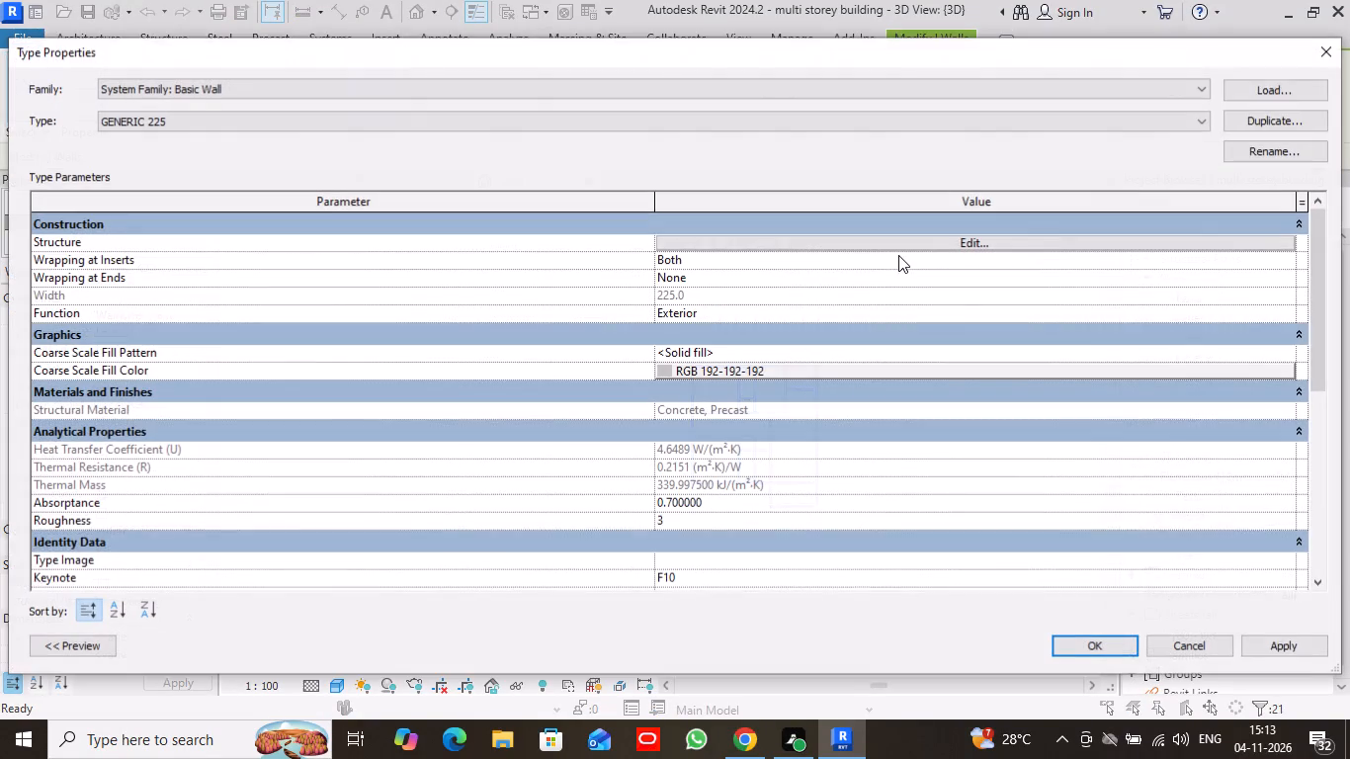
pyautogui.click(980, 243)
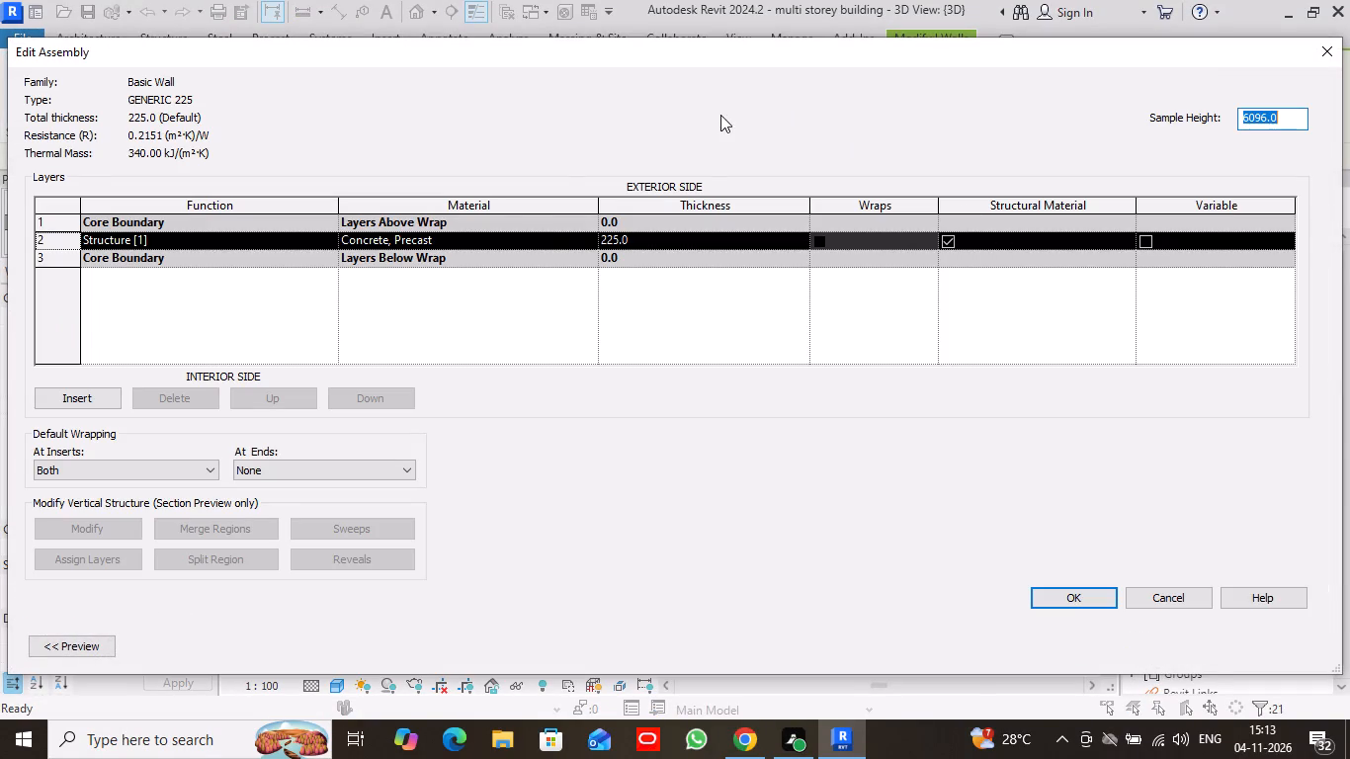
pyautogui.click(583, 240)
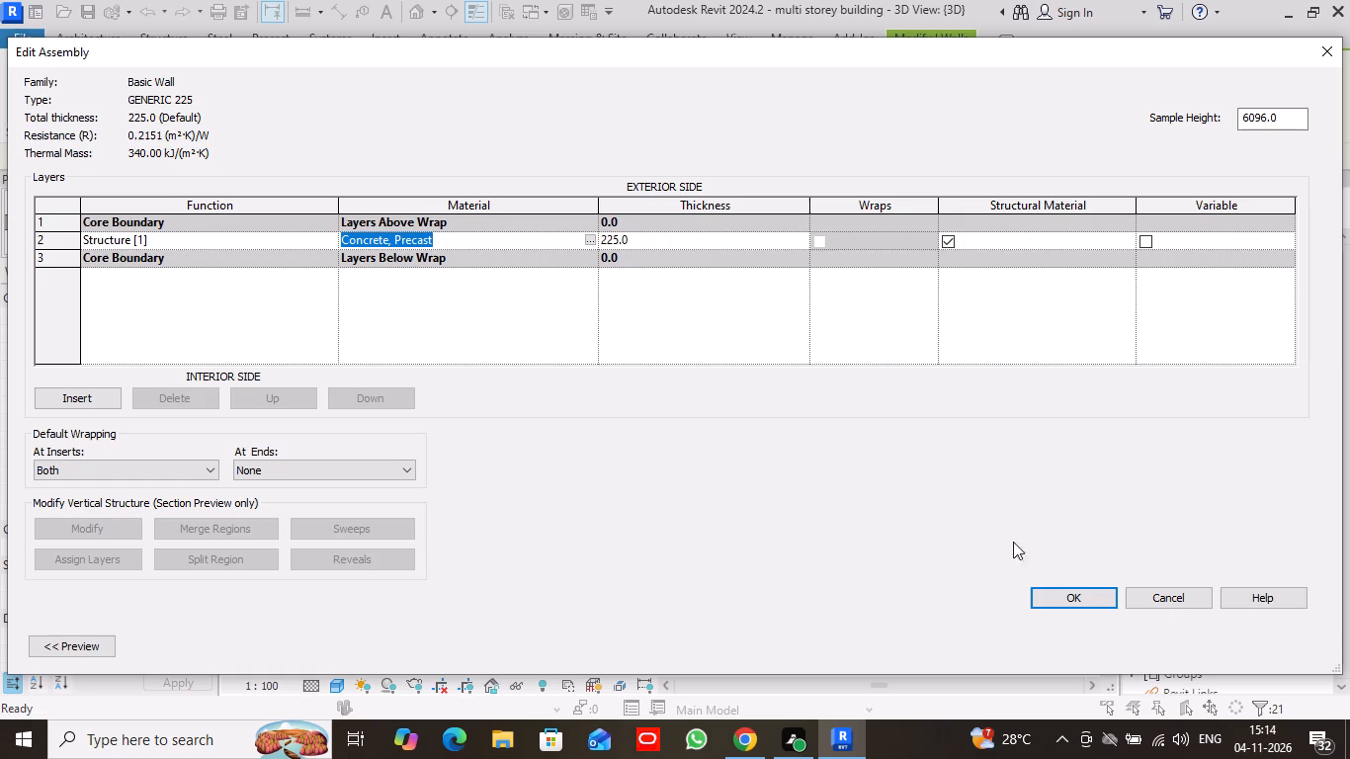
pyautogui.click(1079, 601)
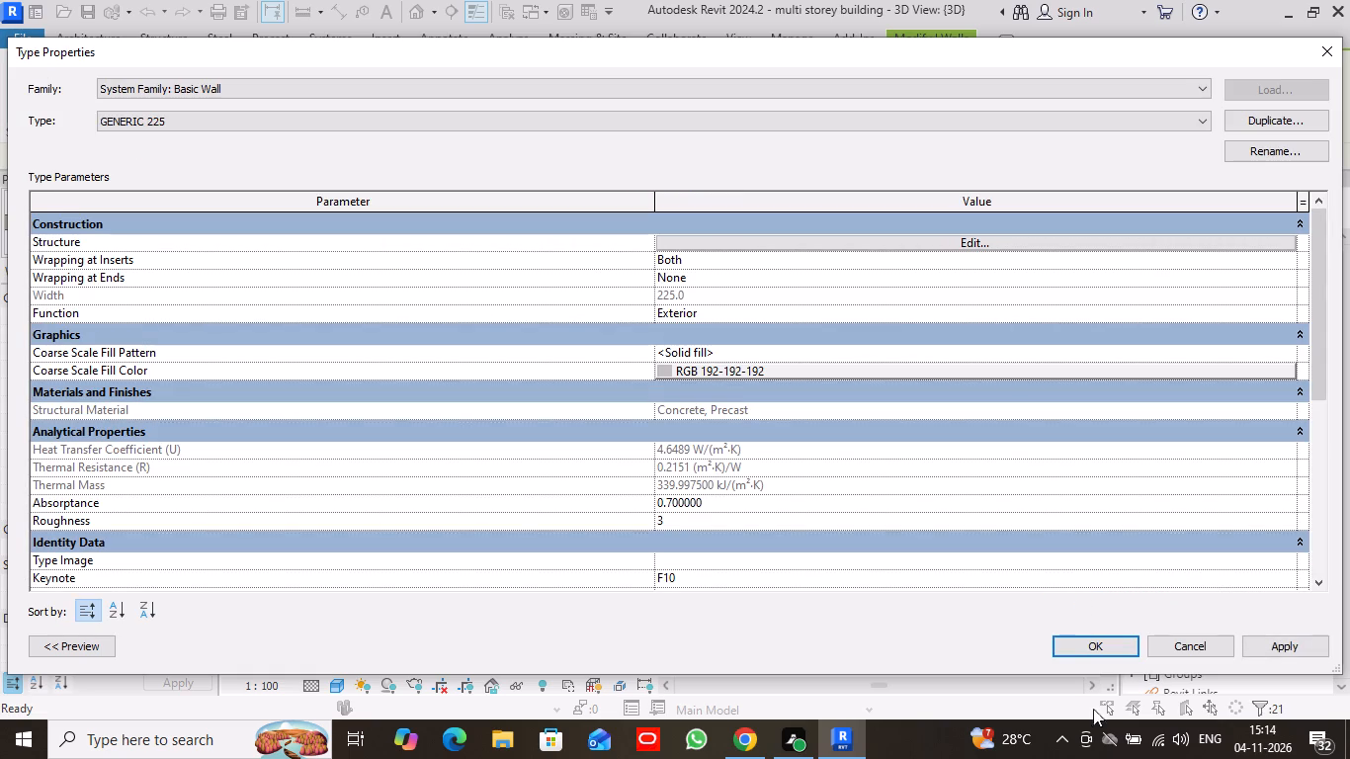
pyautogui.click(1106, 644)
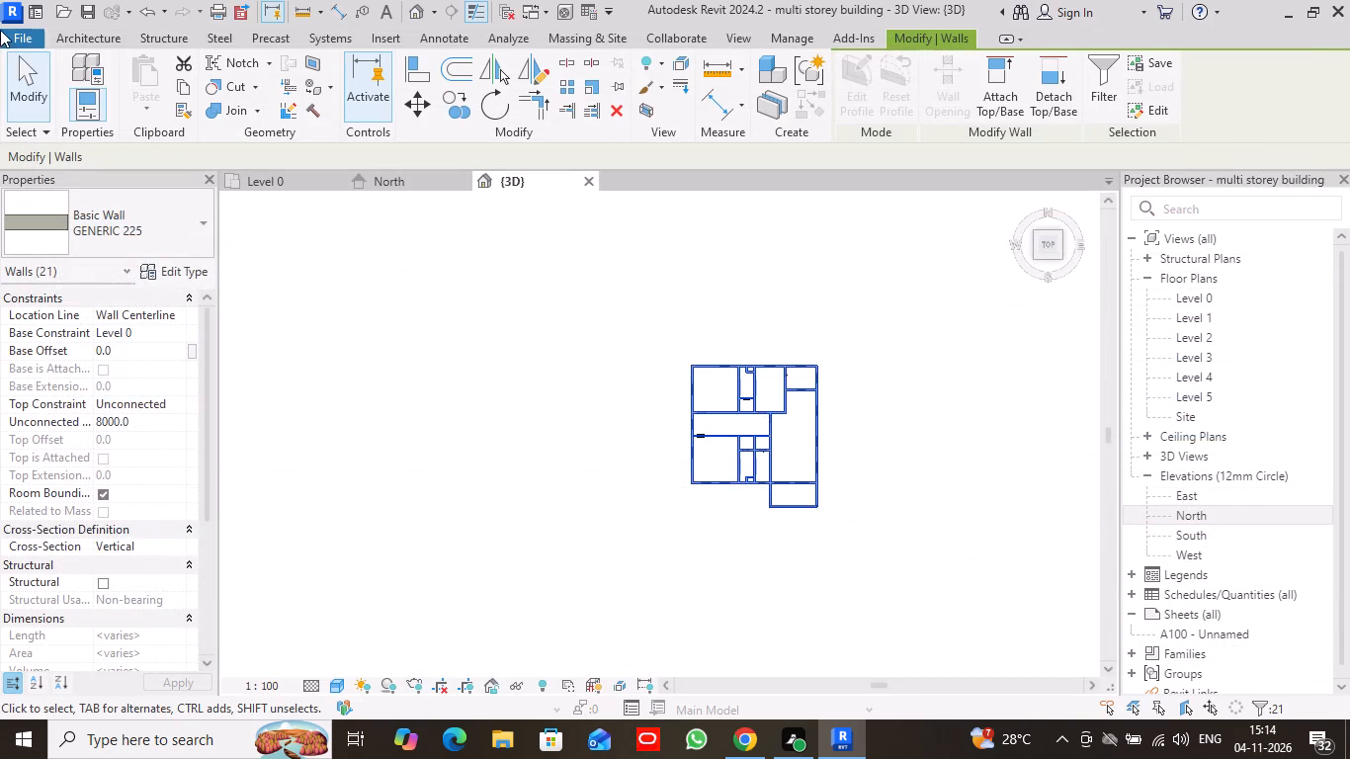
pyautogui.click(35, 82)
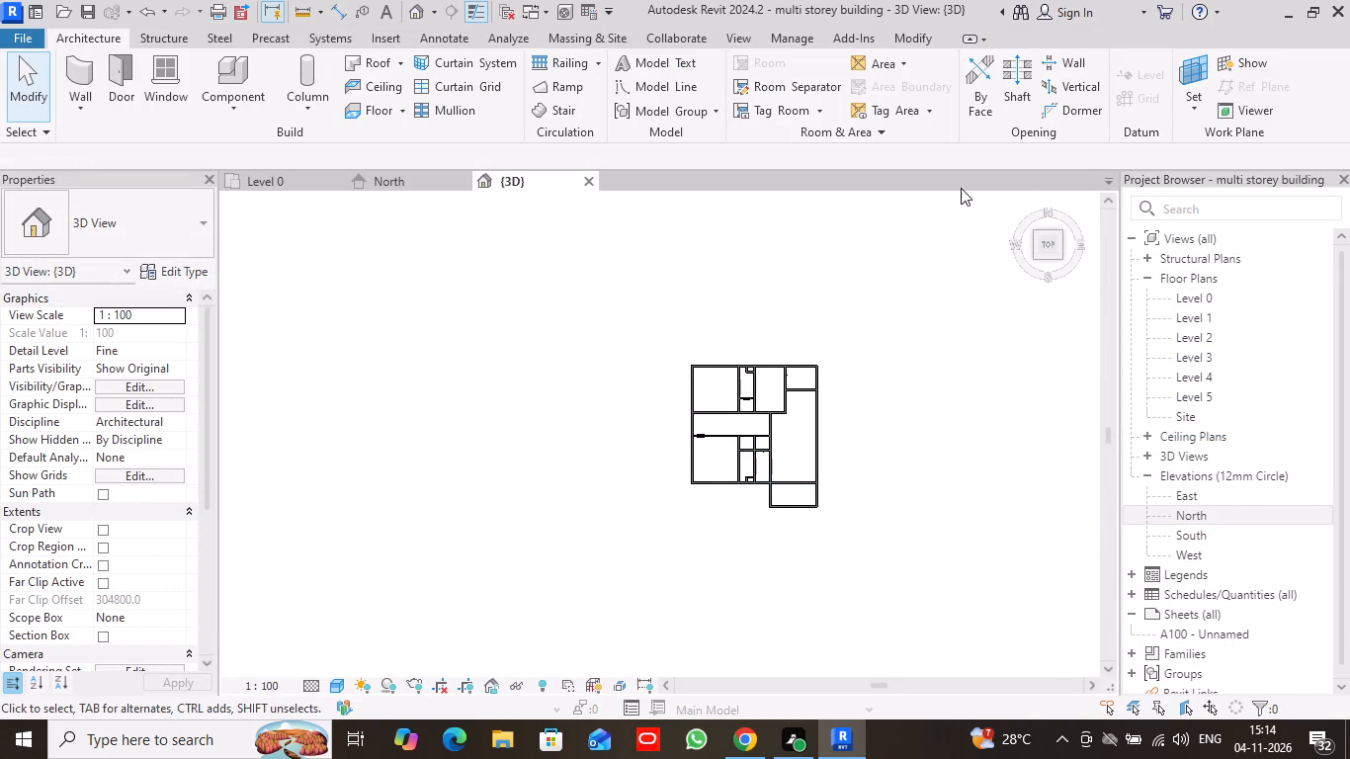
pyautogui.moveTo(1060, 257); pyautogui.dragTo(984, 202)
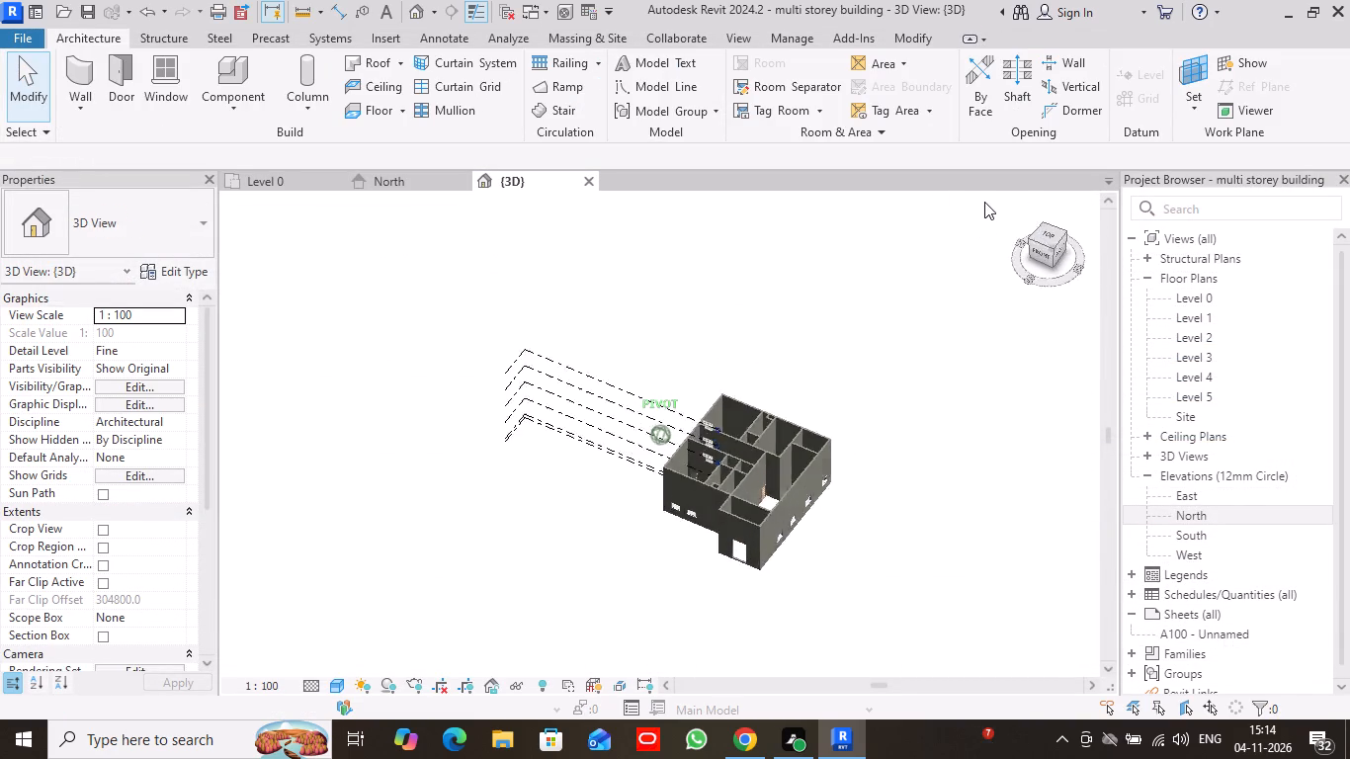
# Set the 3D view's visual style to Hidden Line.
pyautogui.moveTo(984, 202); pyautogui.dragTo(999, 291)
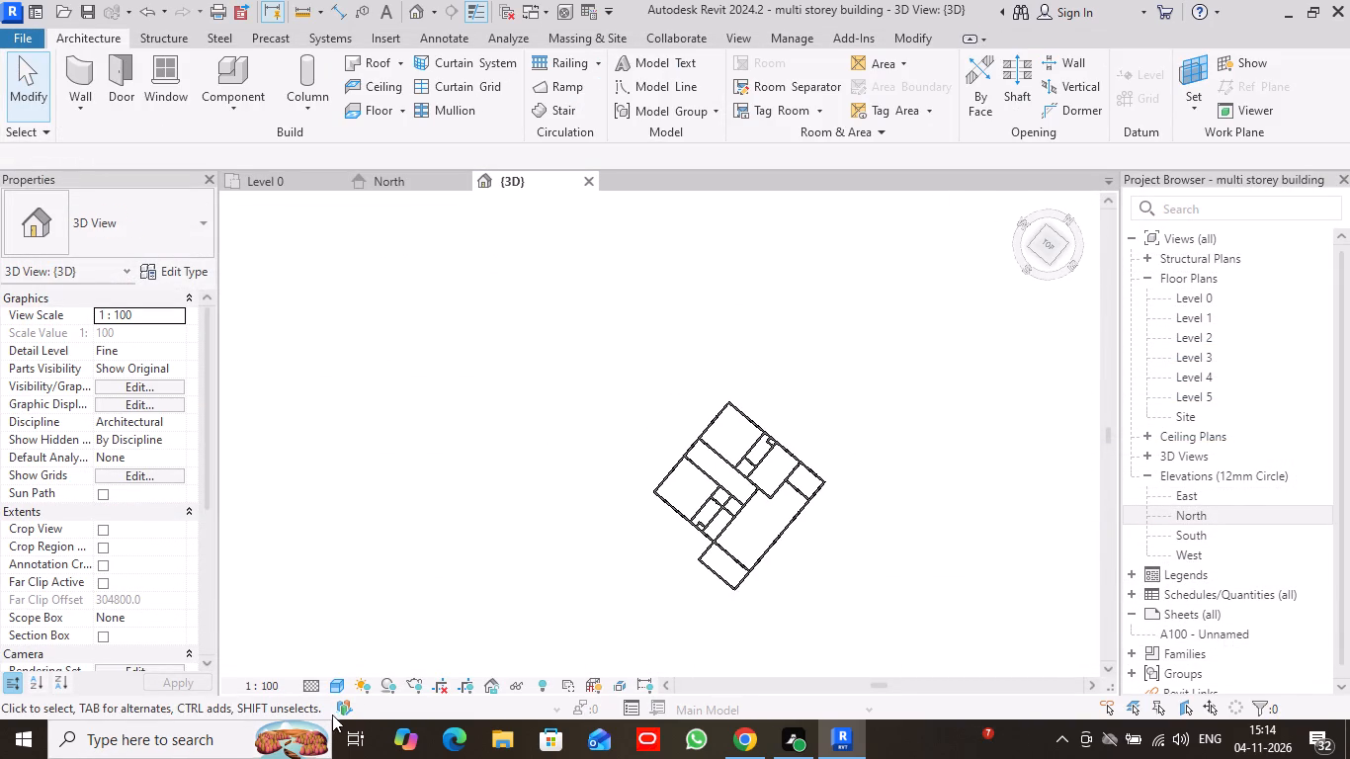
pyautogui.click(341, 684)
pyautogui.click(407, 584)
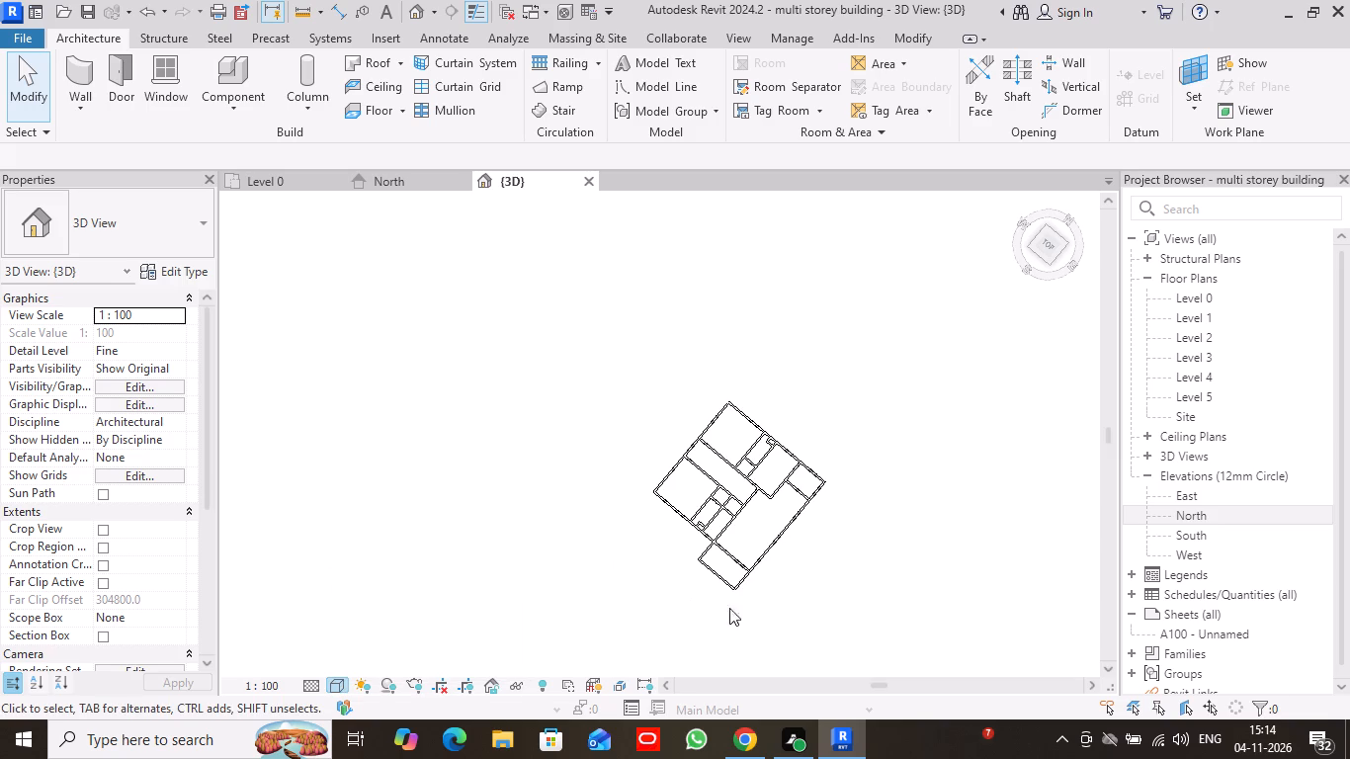
# Examine the whole building in the 3D view from above, below and all sides, including the porch opening and windows.
pyautogui.scroll(5, 854, 513)
pyautogui.moveTo(769, 597); pyautogui.dragTo(863, 469, button='middle')
pyautogui.scroll(1, 859, 481)
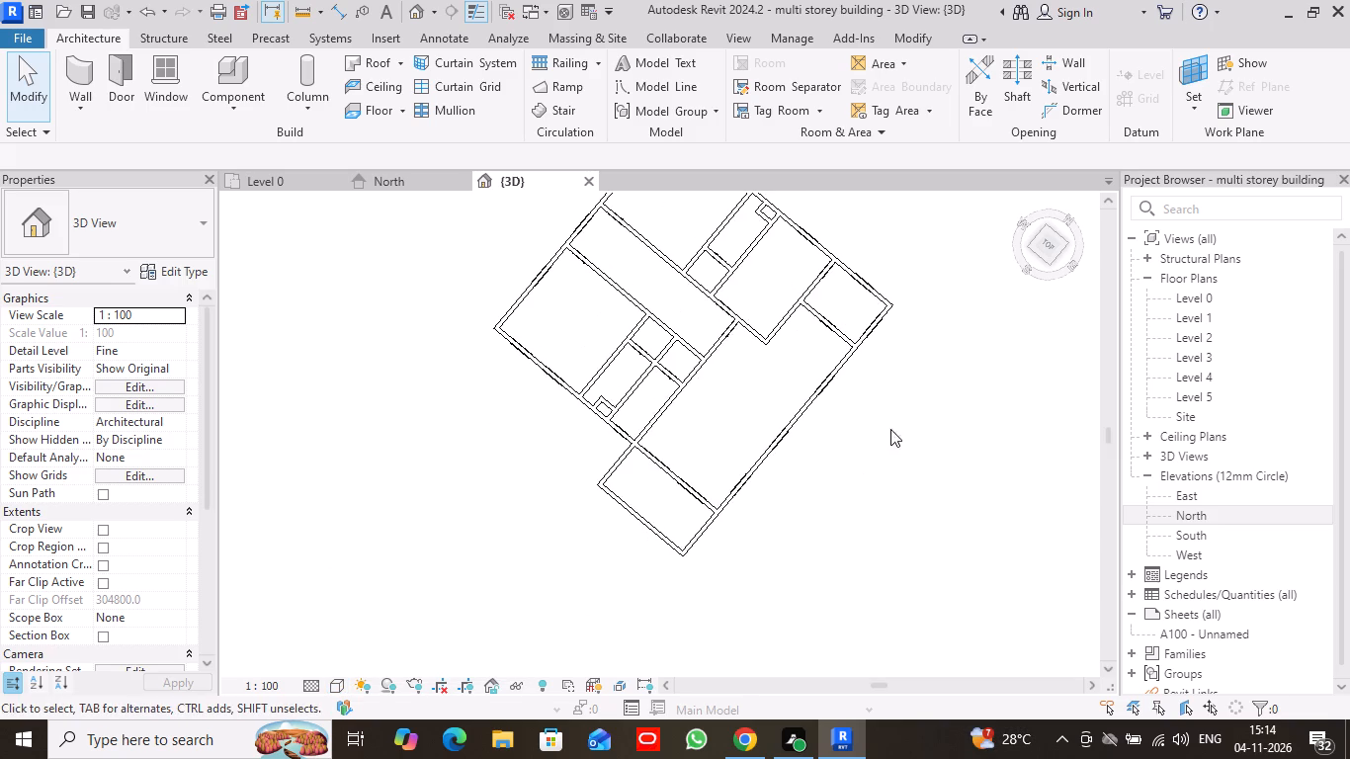
pyautogui.moveTo(1029, 246); pyautogui.dragTo(1053, 267)
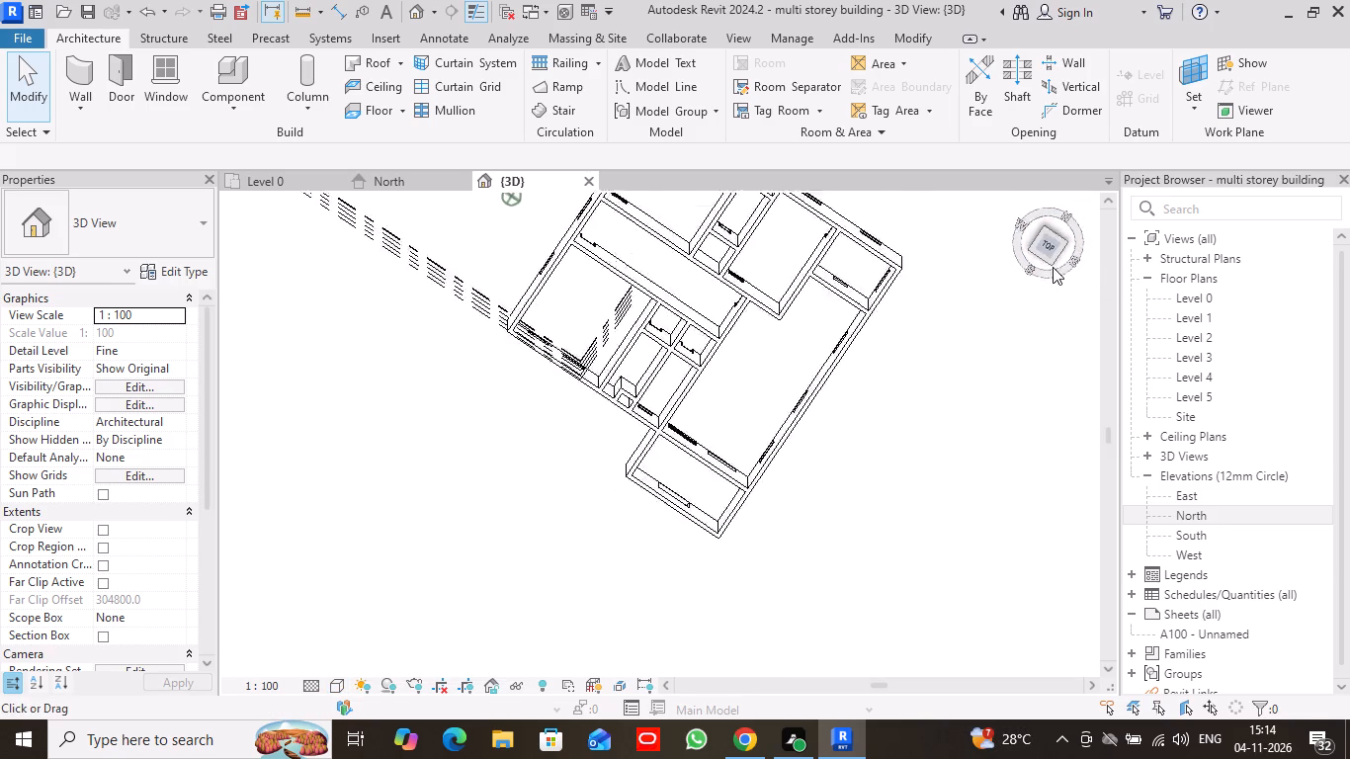
pyautogui.moveTo(1053, 267); pyautogui.dragTo(1003, 301)
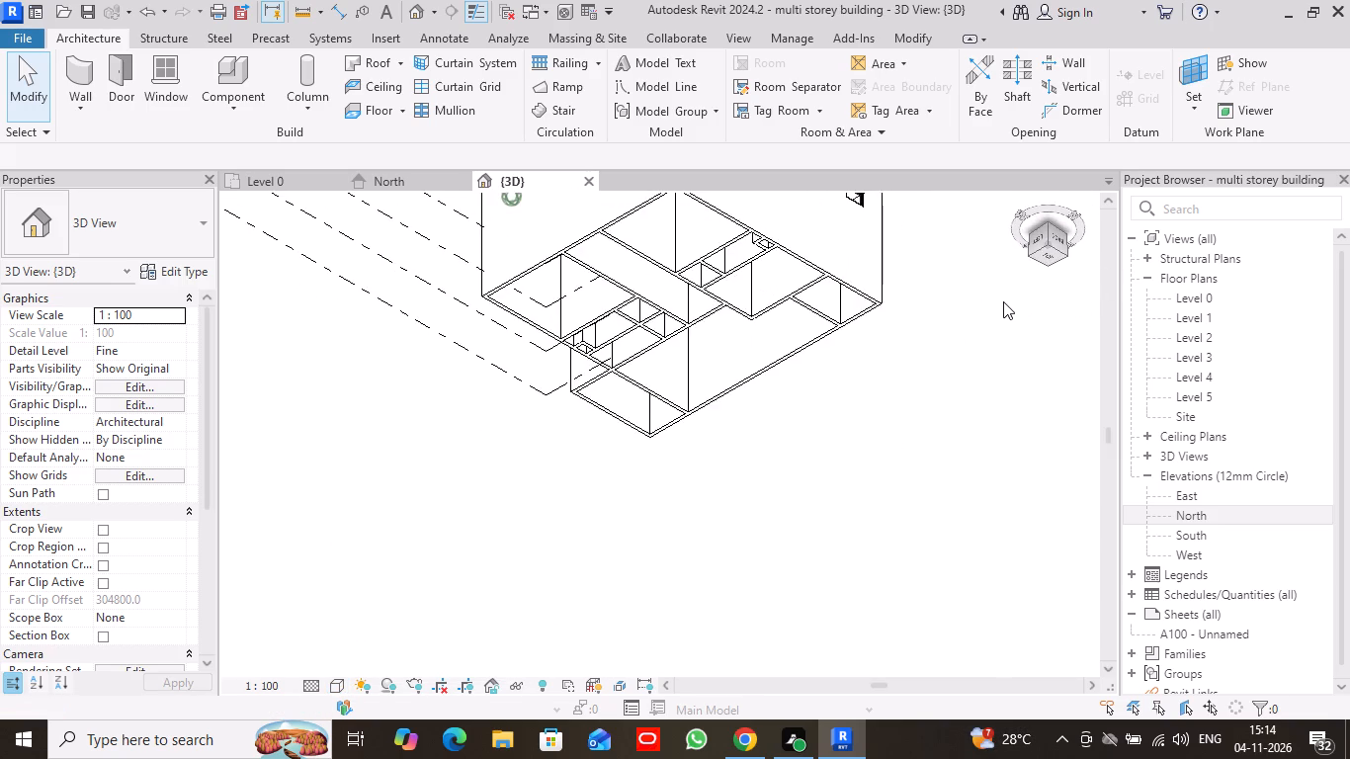
pyautogui.moveTo(1003, 301); pyautogui.dragTo(994, 361)
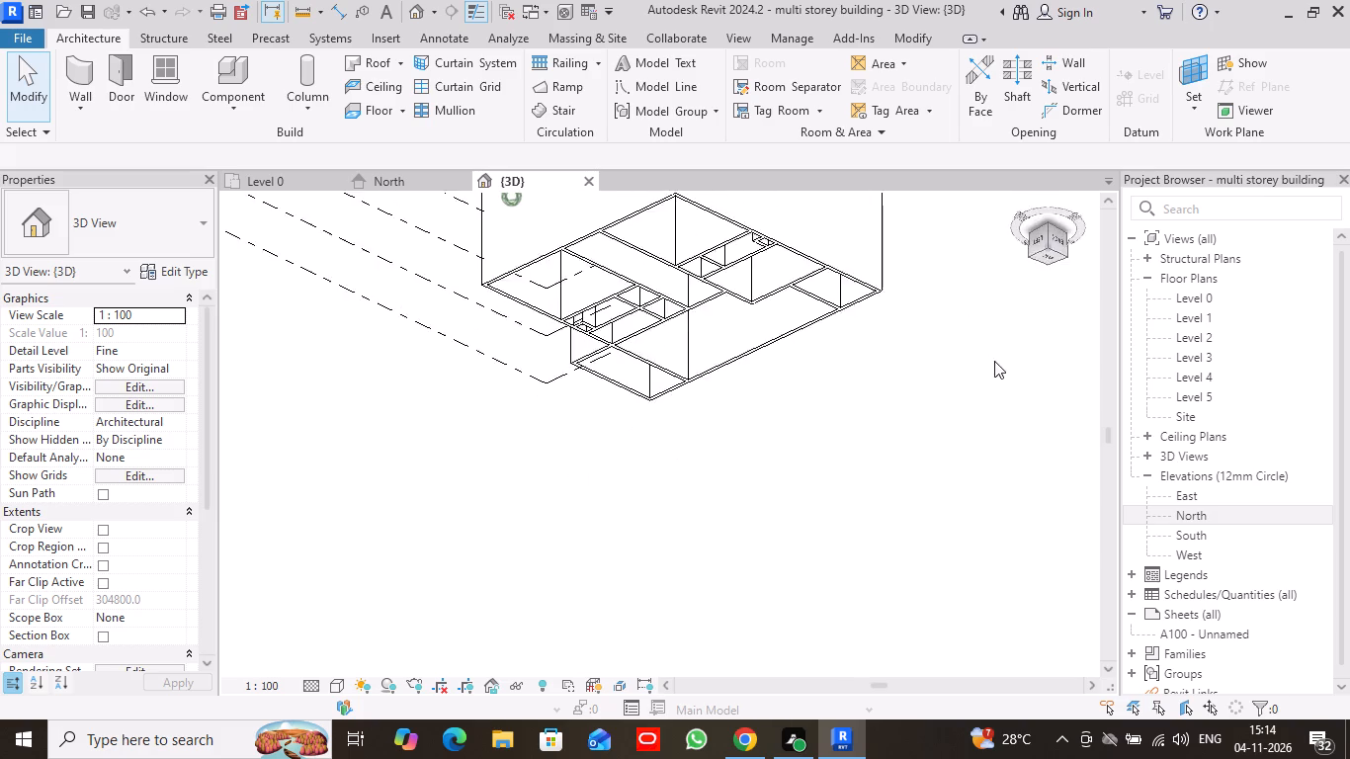
pyautogui.moveTo(994, 361); pyautogui.dragTo(741, 329)
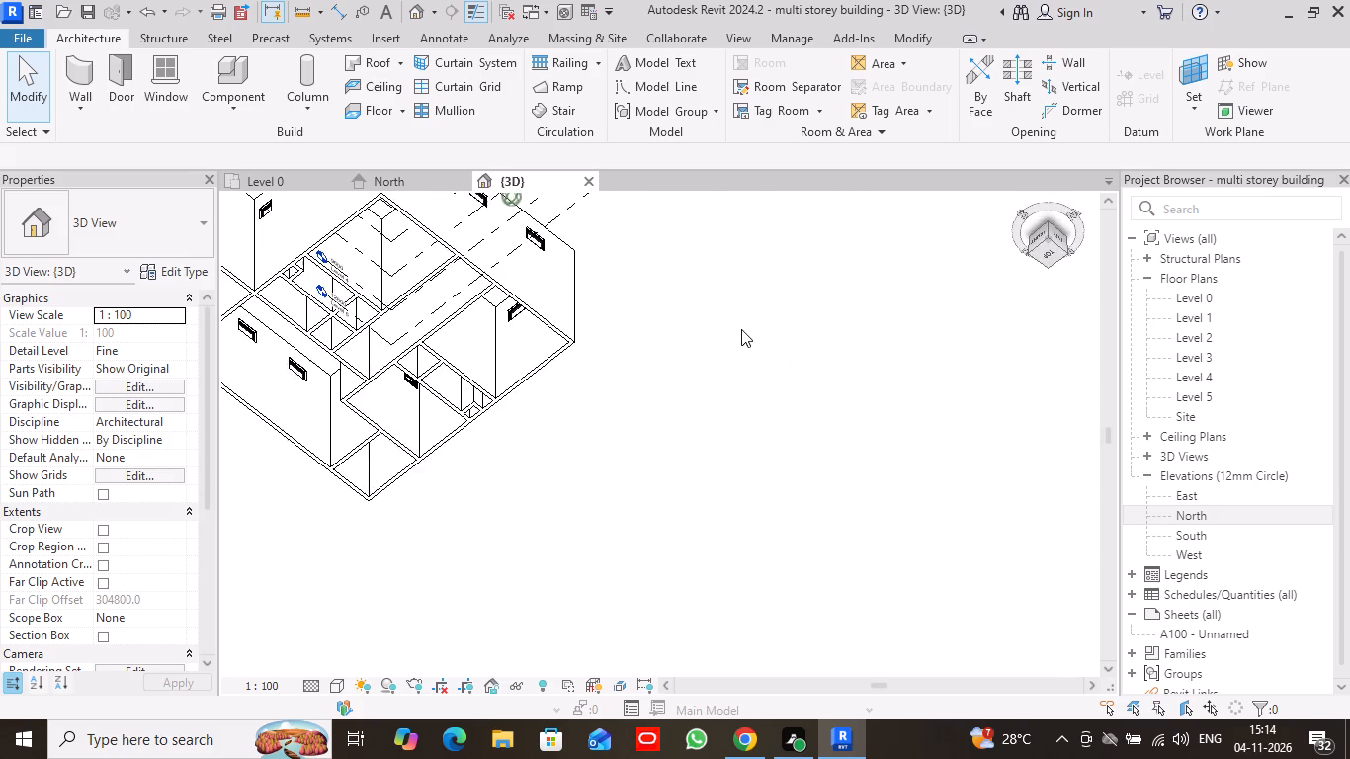
pyautogui.moveTo(741, 329); pyautogui.dragTo(863, 444)
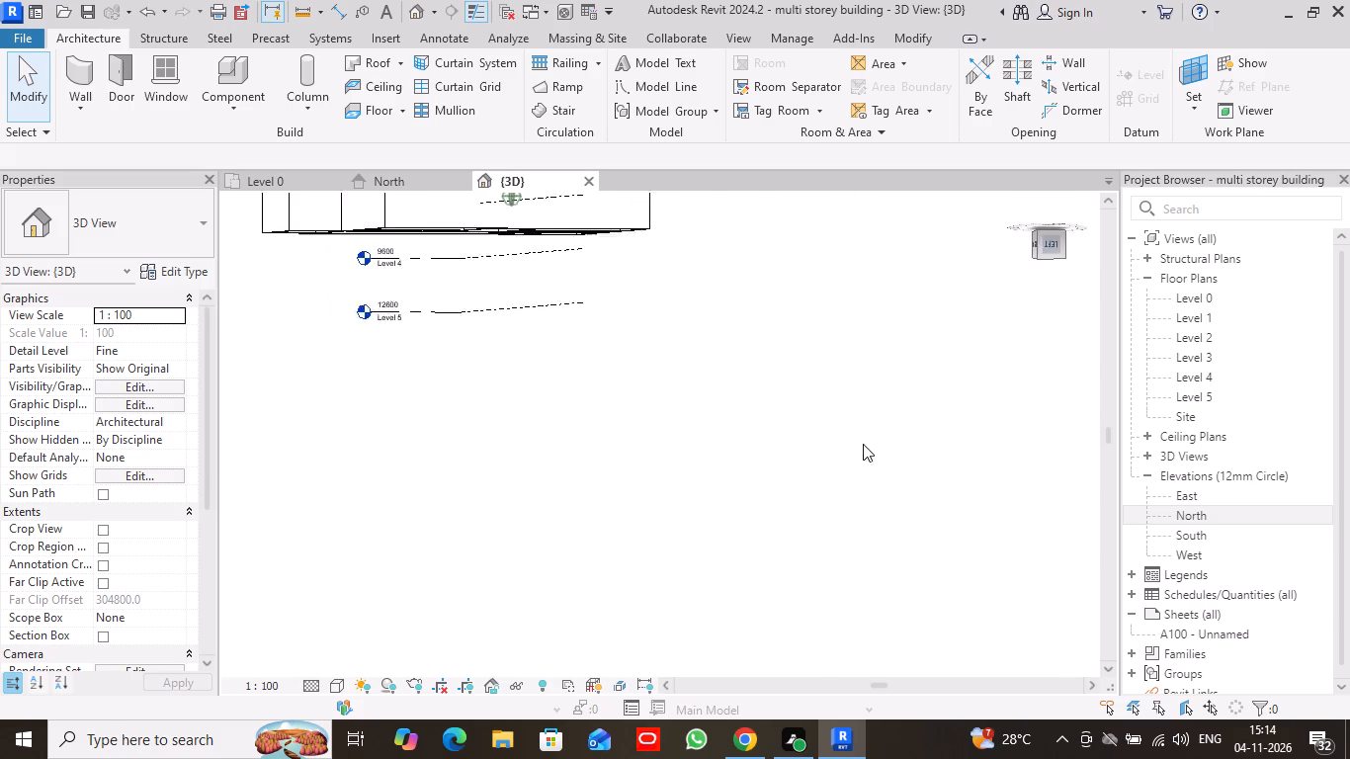
pyautogui.moveTo(863, 444); pyautogui.dragTo(864, 439)
pyautogui.click(1052, 257)
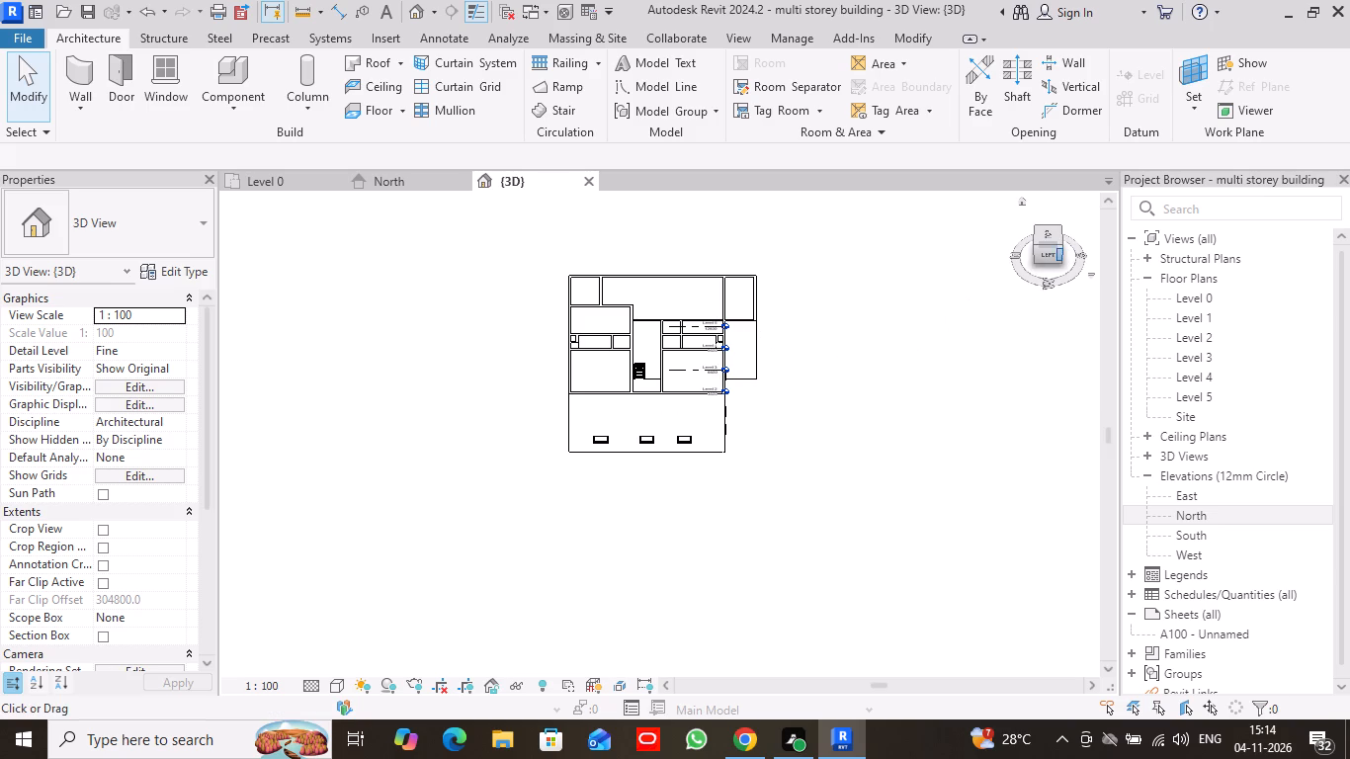
pyautogui.click(1052, 256)
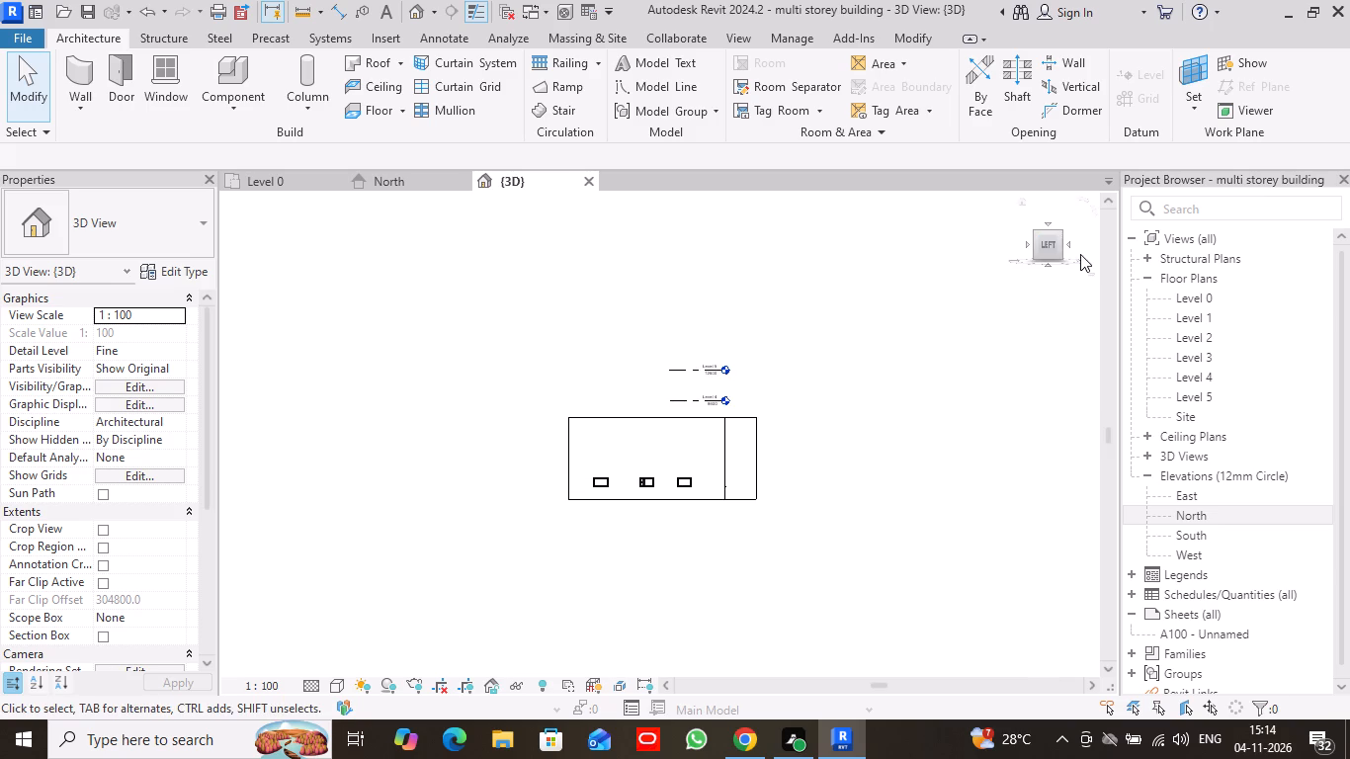
pyautogui.click(1047, 262)
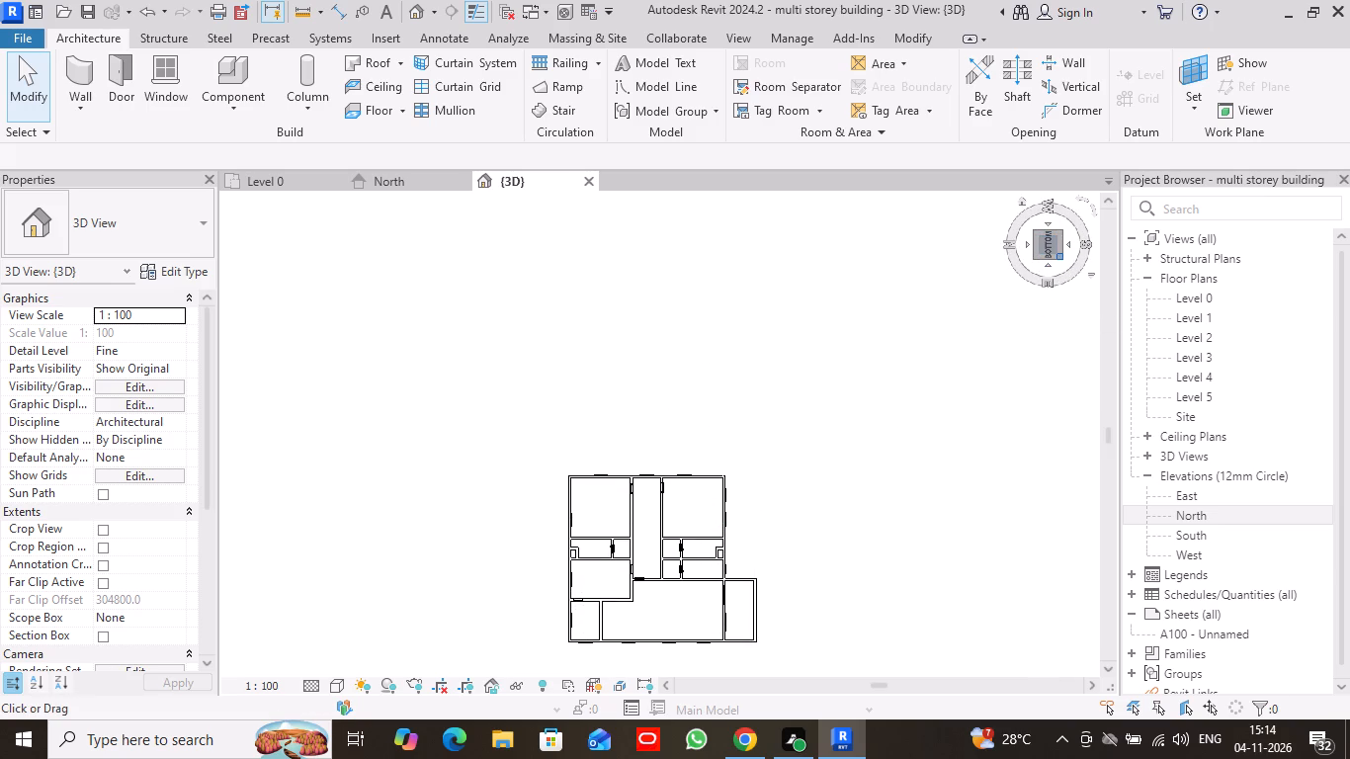
pyautogui.moveTo(1061, 256); pyautogui.dragTo(924, 198)
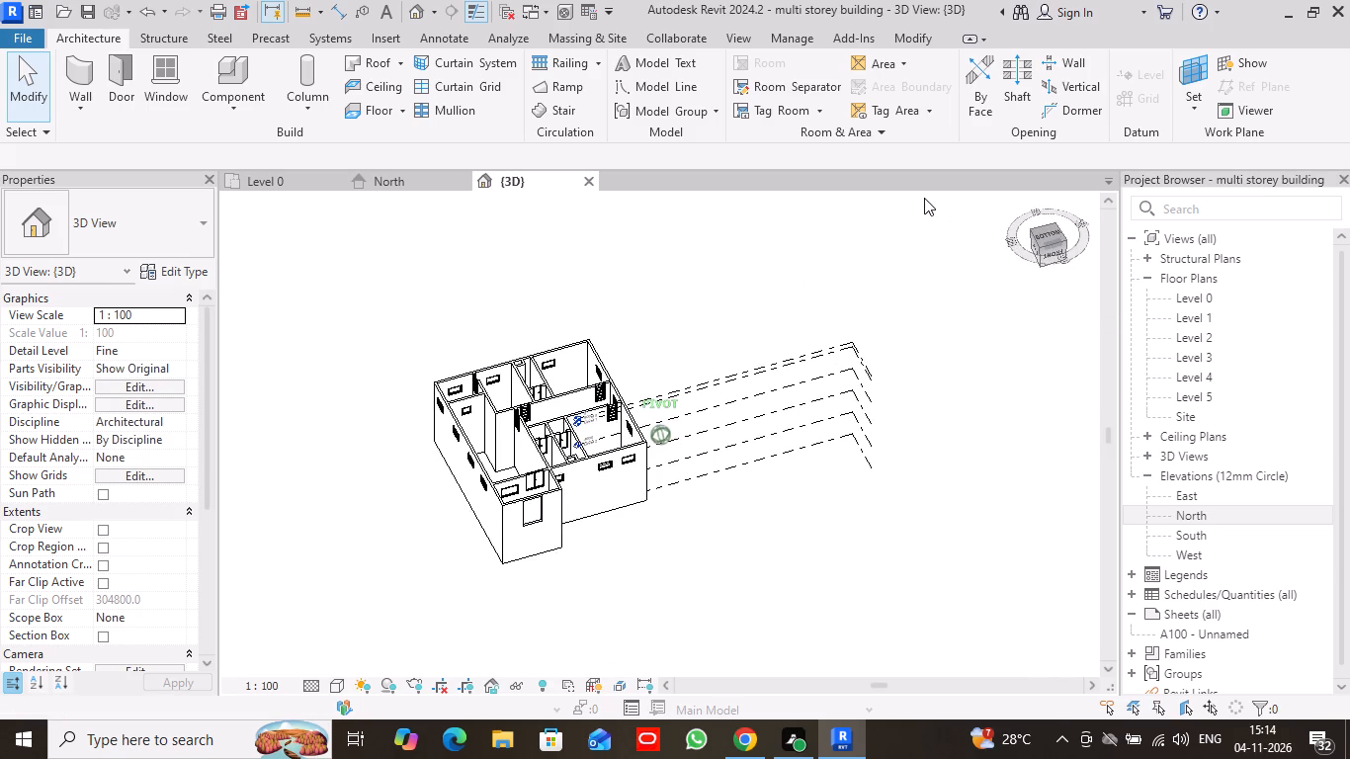
pyautogui.moveTo(924, 198); pyautogui.dragTo(839, 615)
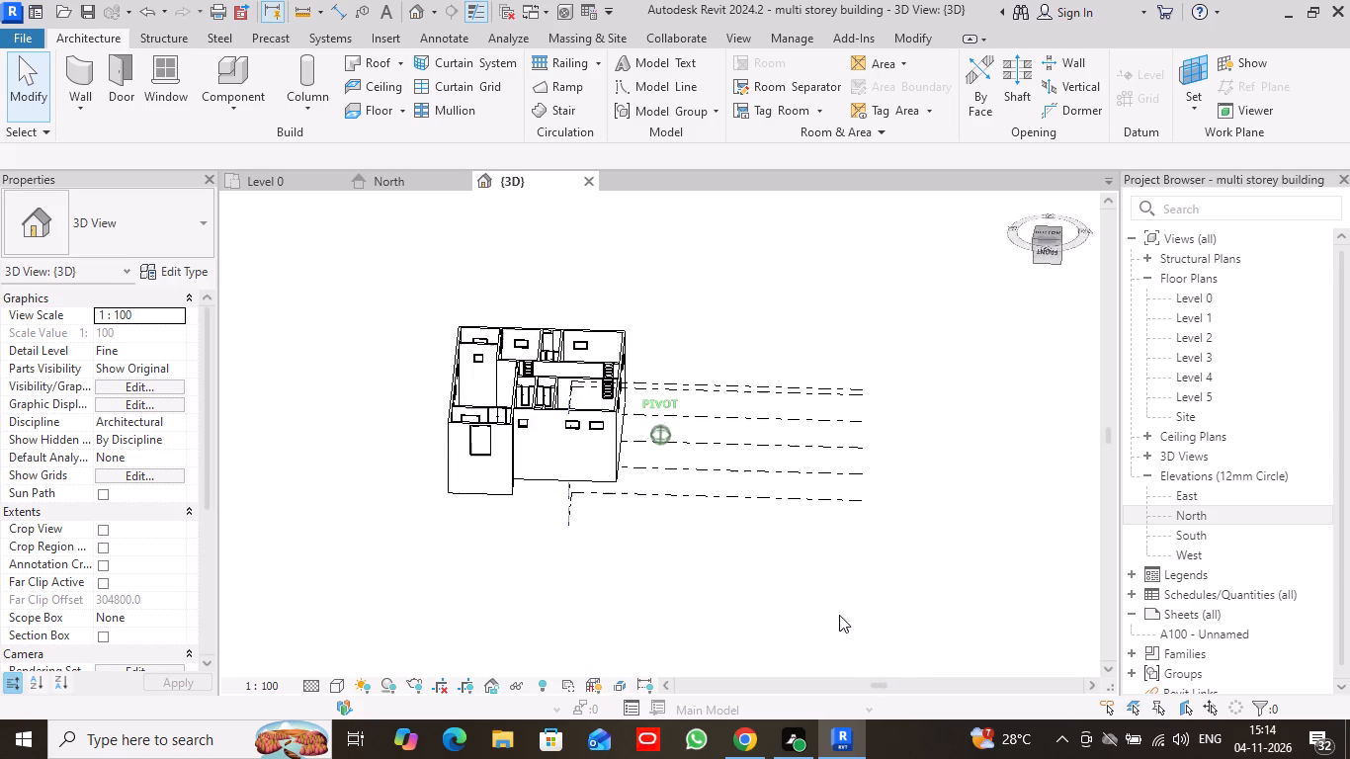
pyautogui.moveTo(839, 615); pyautogui.dragTo(975, 519)
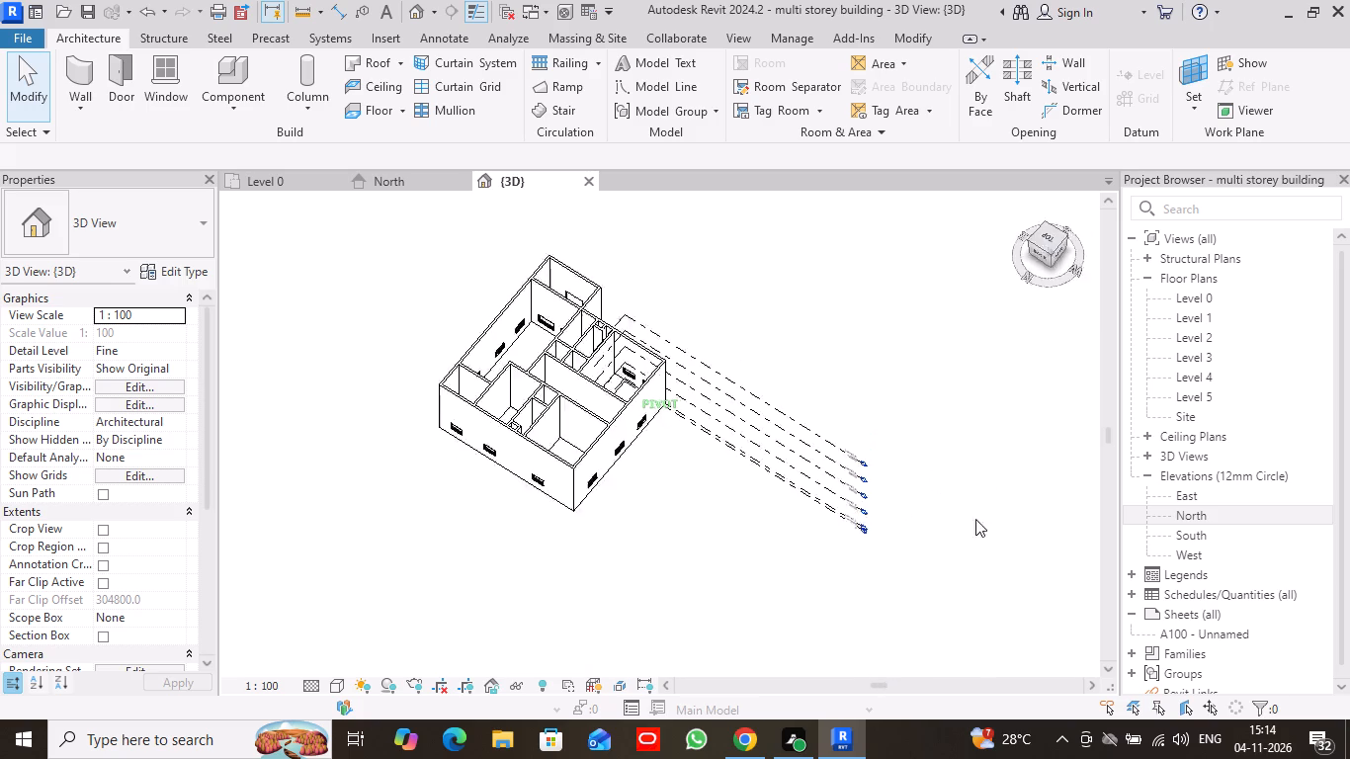
pyautogui.moveTo(975, 519); pyautogui.dragTo(661, 469)
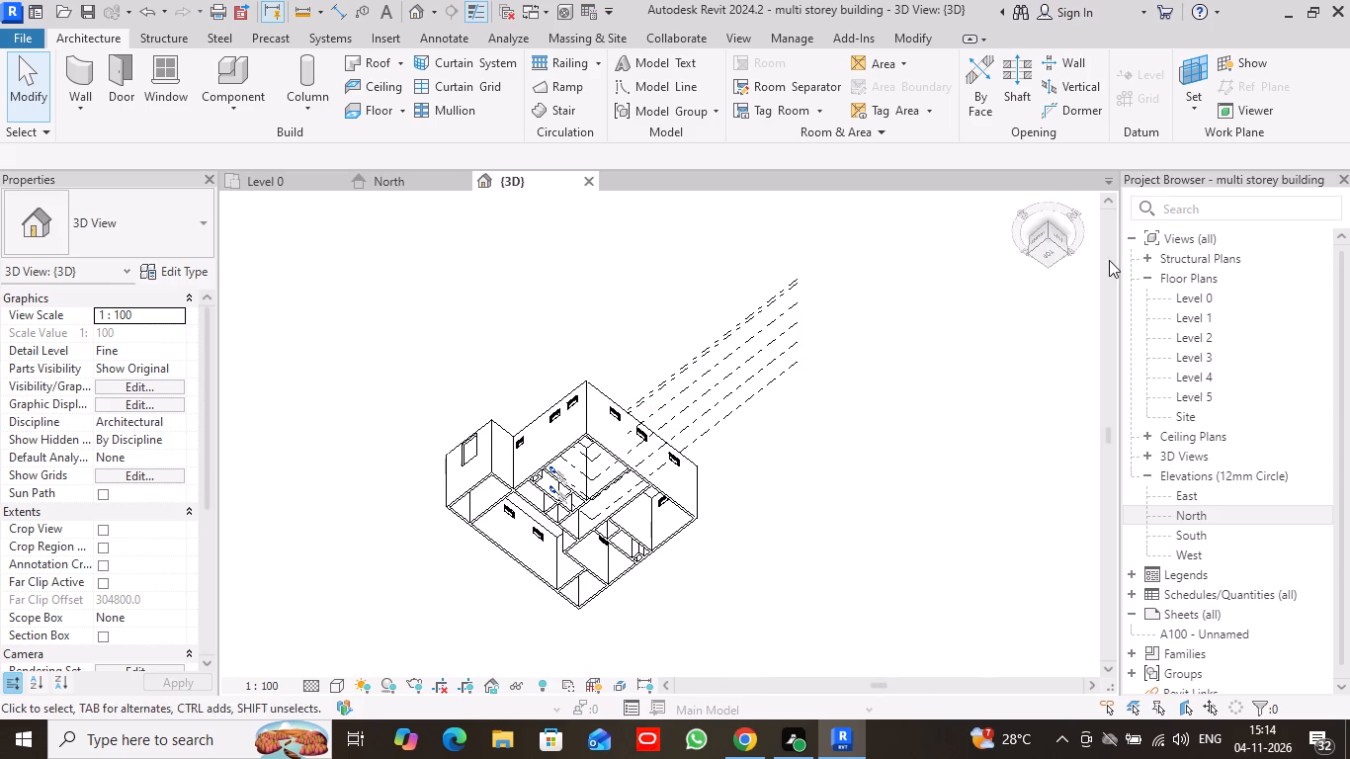
pyautogui.click(1054, 254)
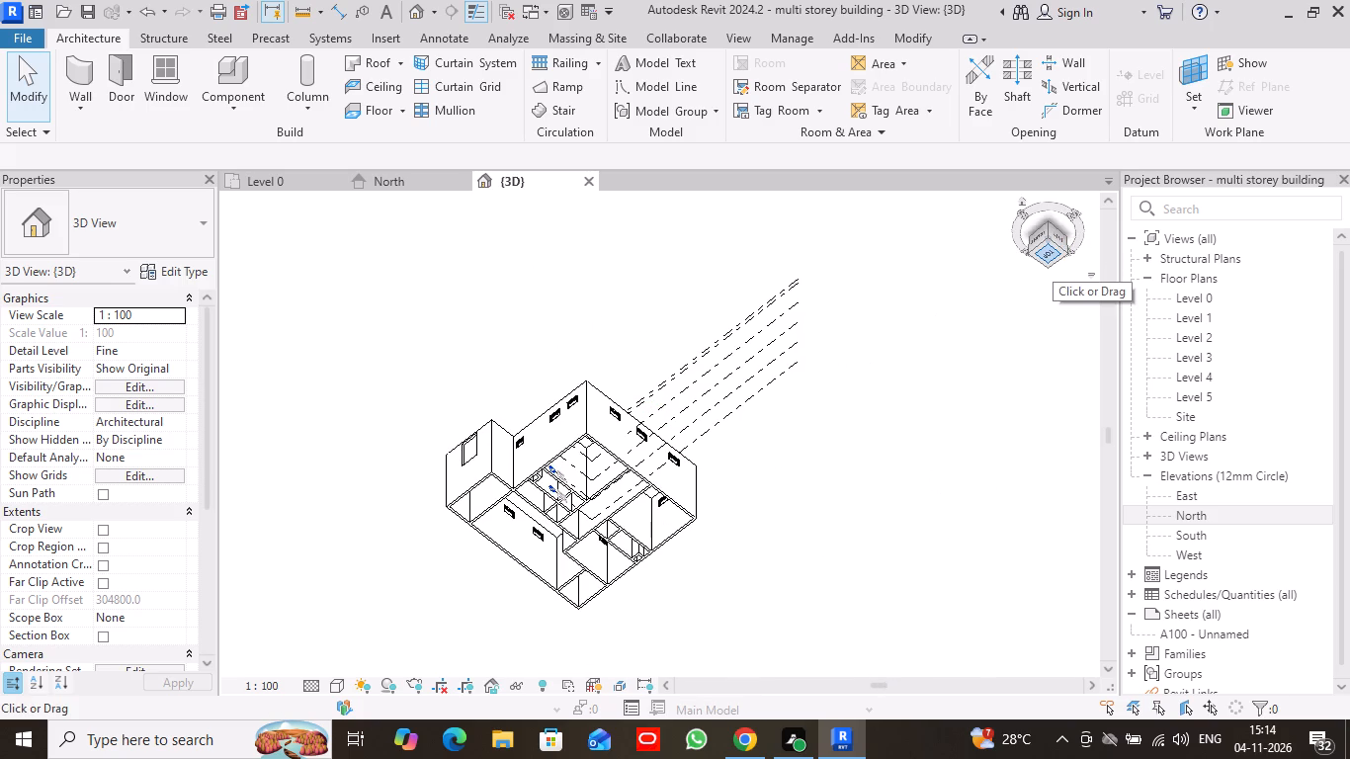
pyautogui.click(1053, 255)
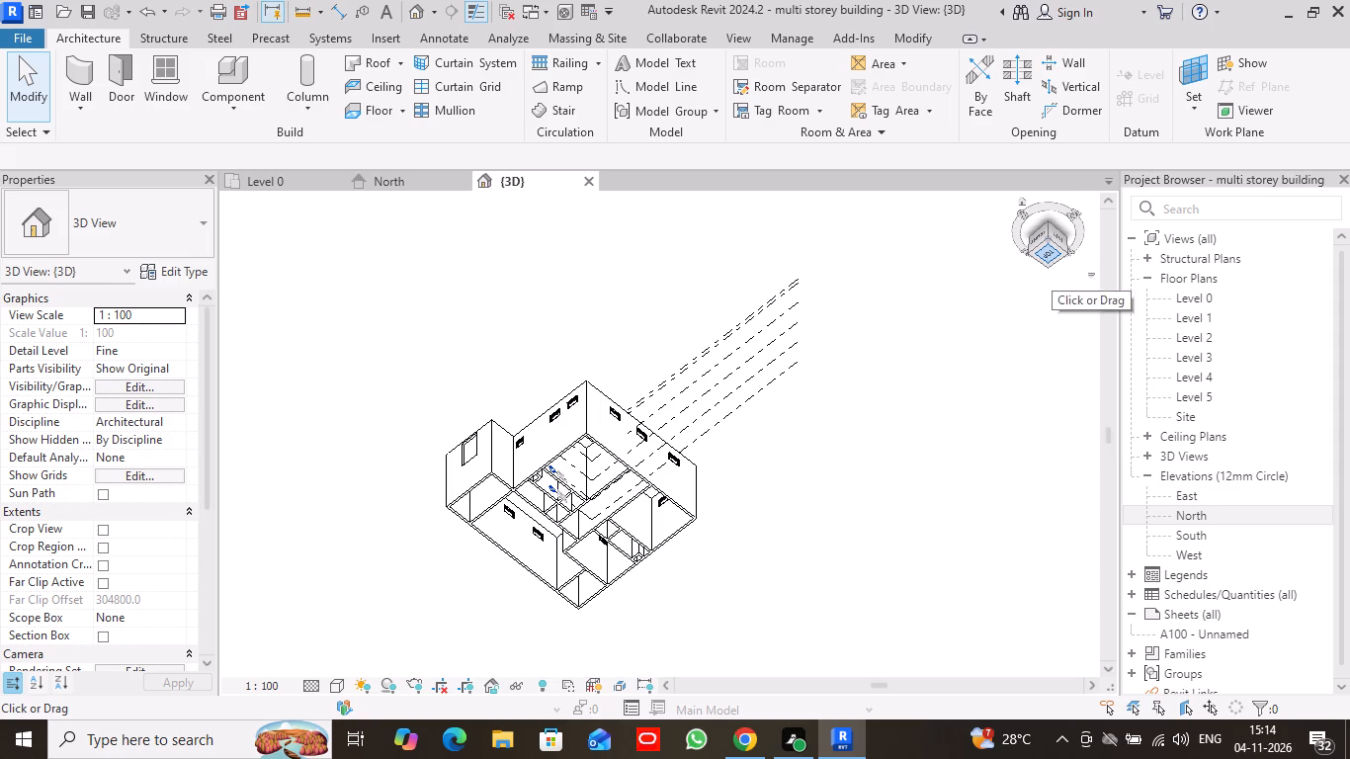
pyautogui.tripleClick(1039, 260)
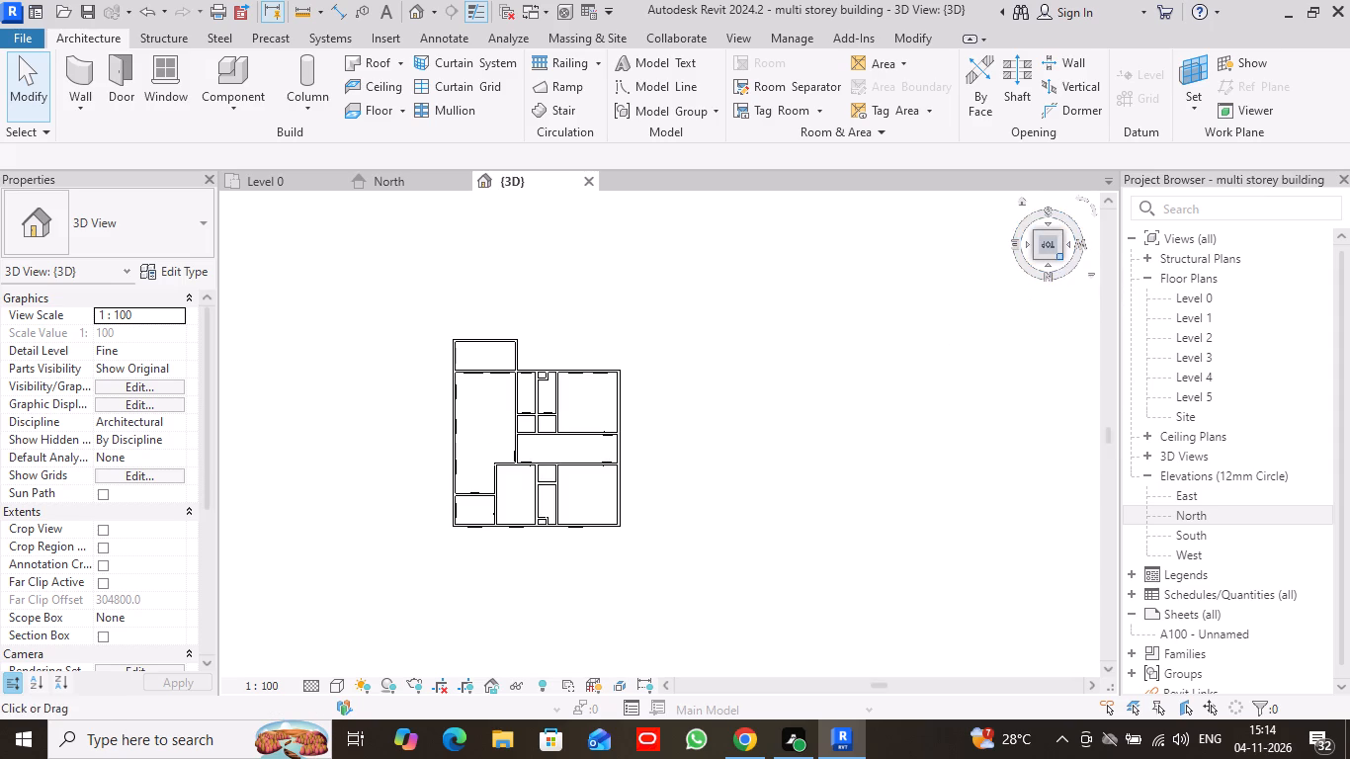
pyautogui.moveTo(1049, 255); pyautogui.dragTo(785, 268)
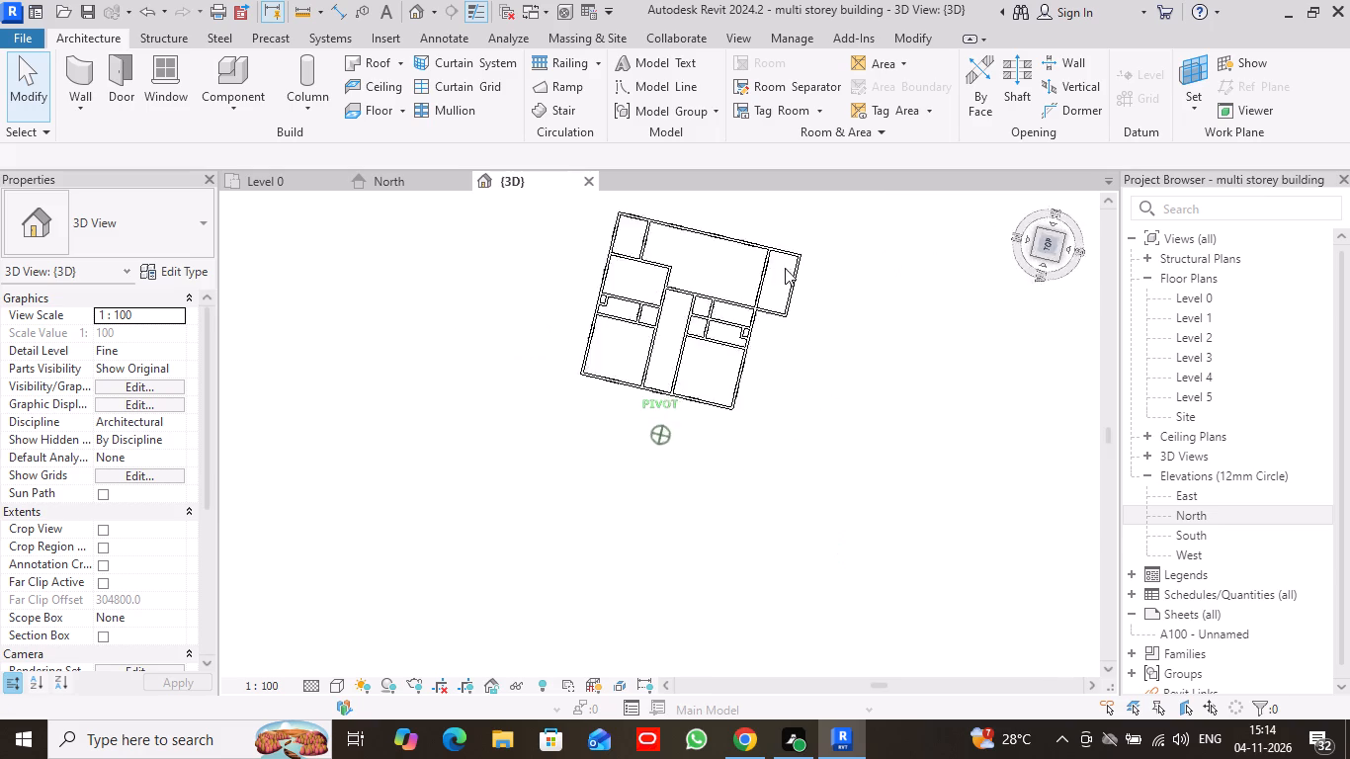
pyautogui.moveTo(785, 268); pyautogui.dragTo(716, 639)
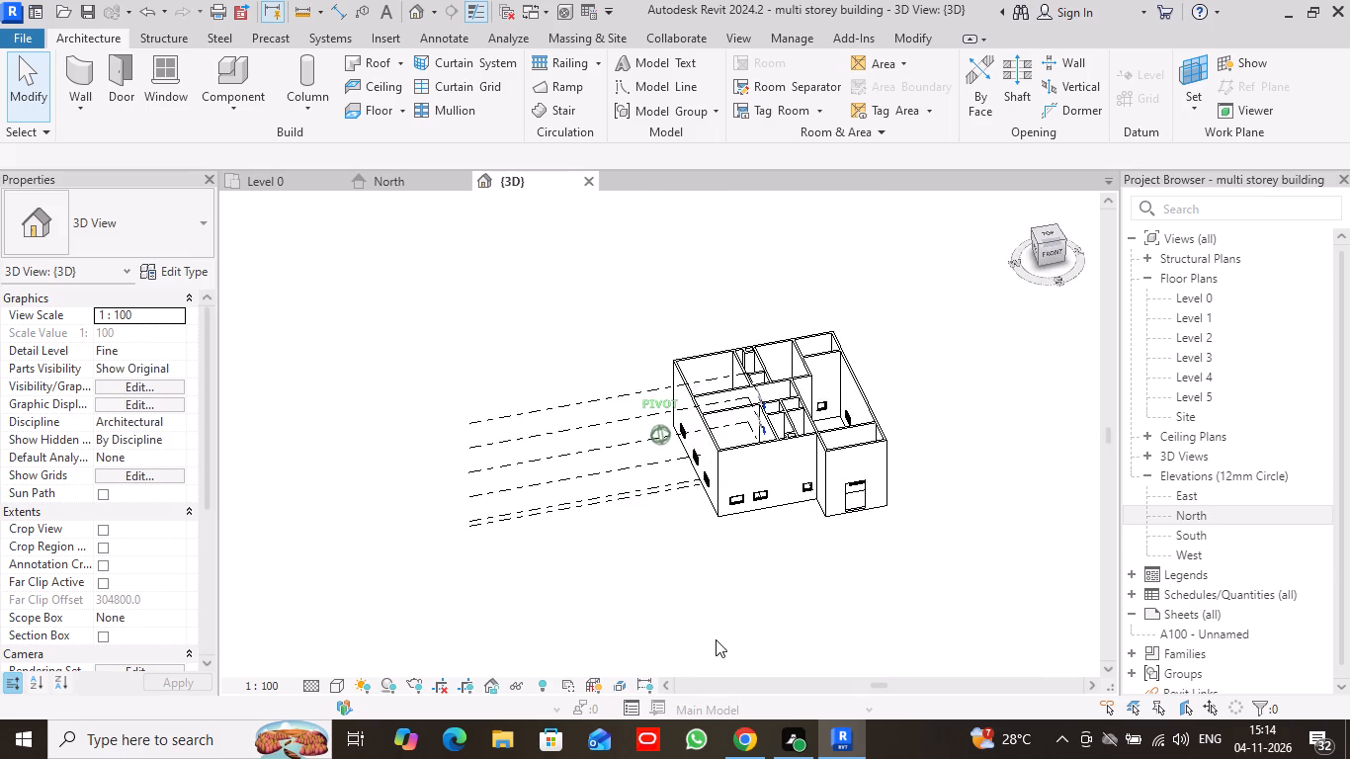
pyautogui.moveTo(716, 639); pyautogui.dragTo(718, 622)
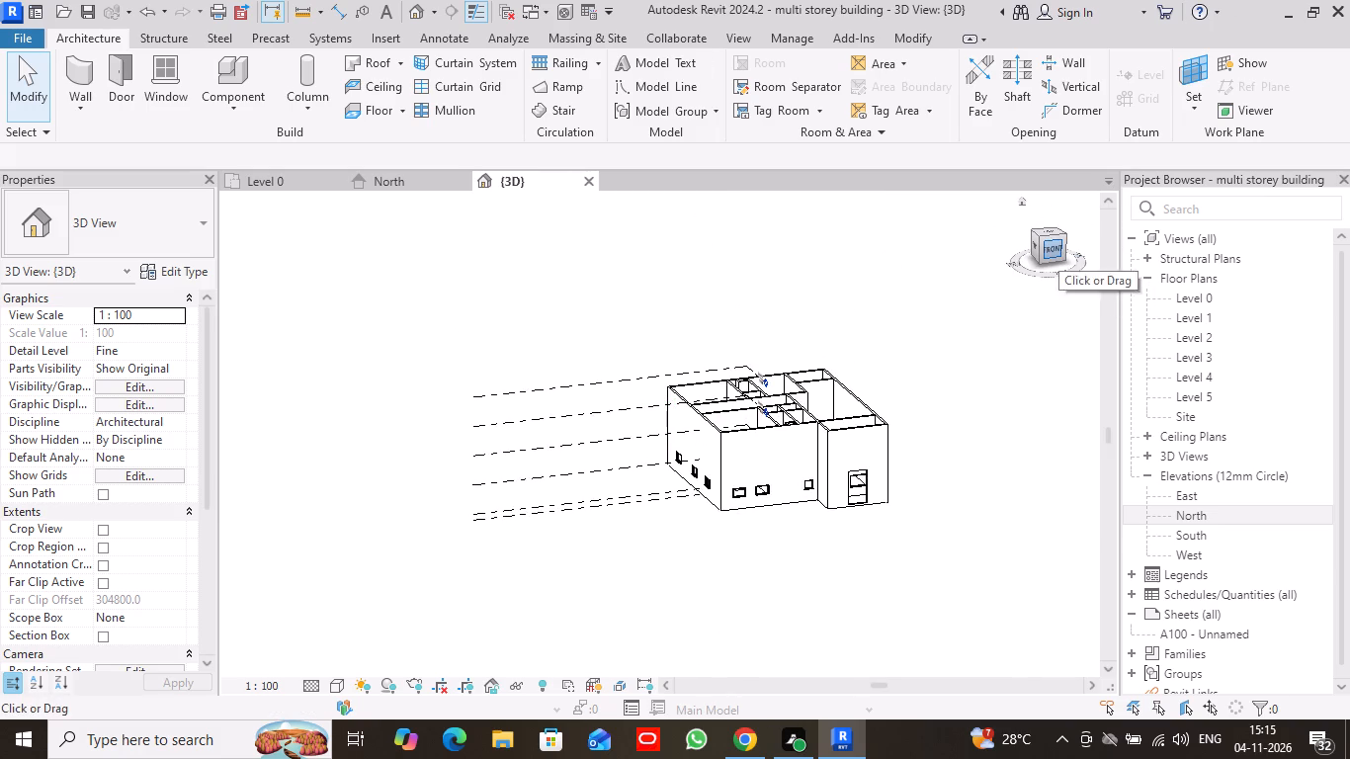
pyautogui.moveTo(1066, 244); pyautogui.dragTo(992, 249)
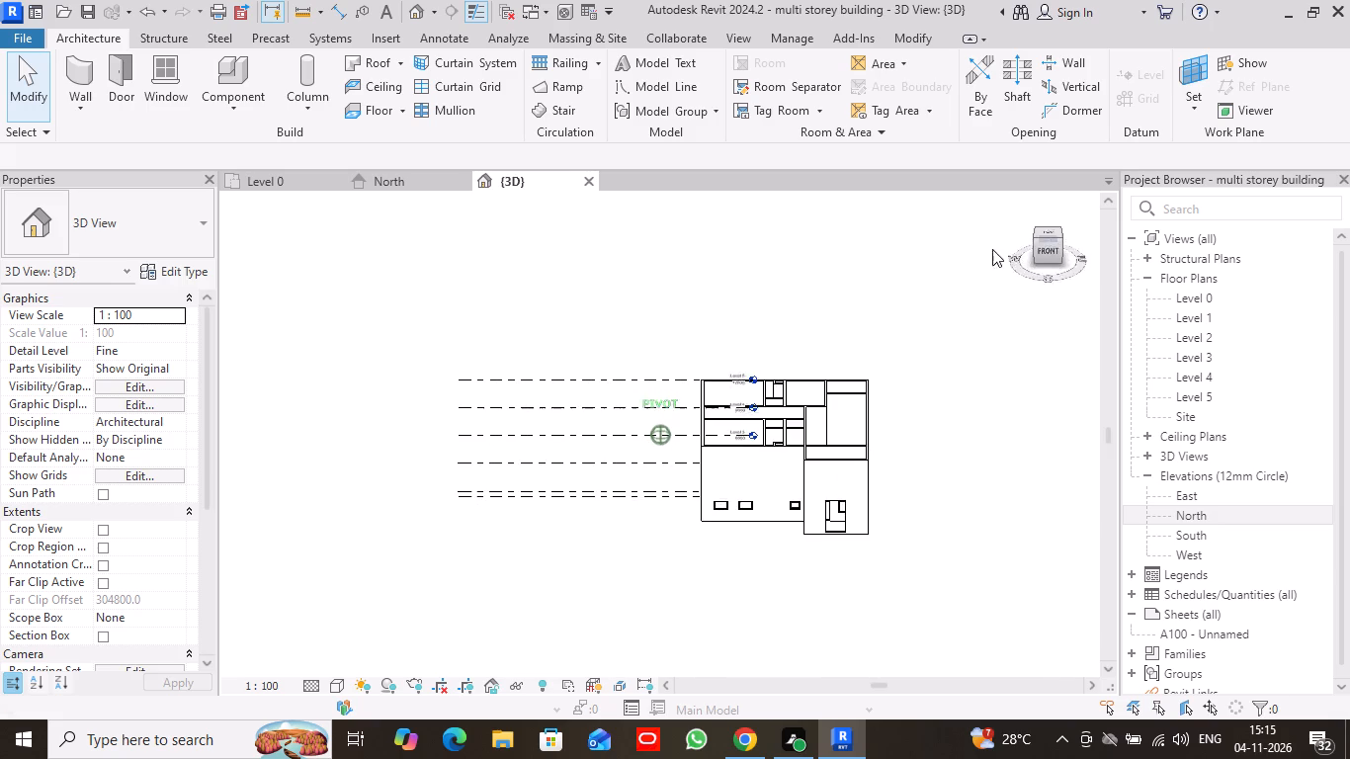
pyautogui.moveTo(992, 249); pyautogui.dragTo(904, 247)
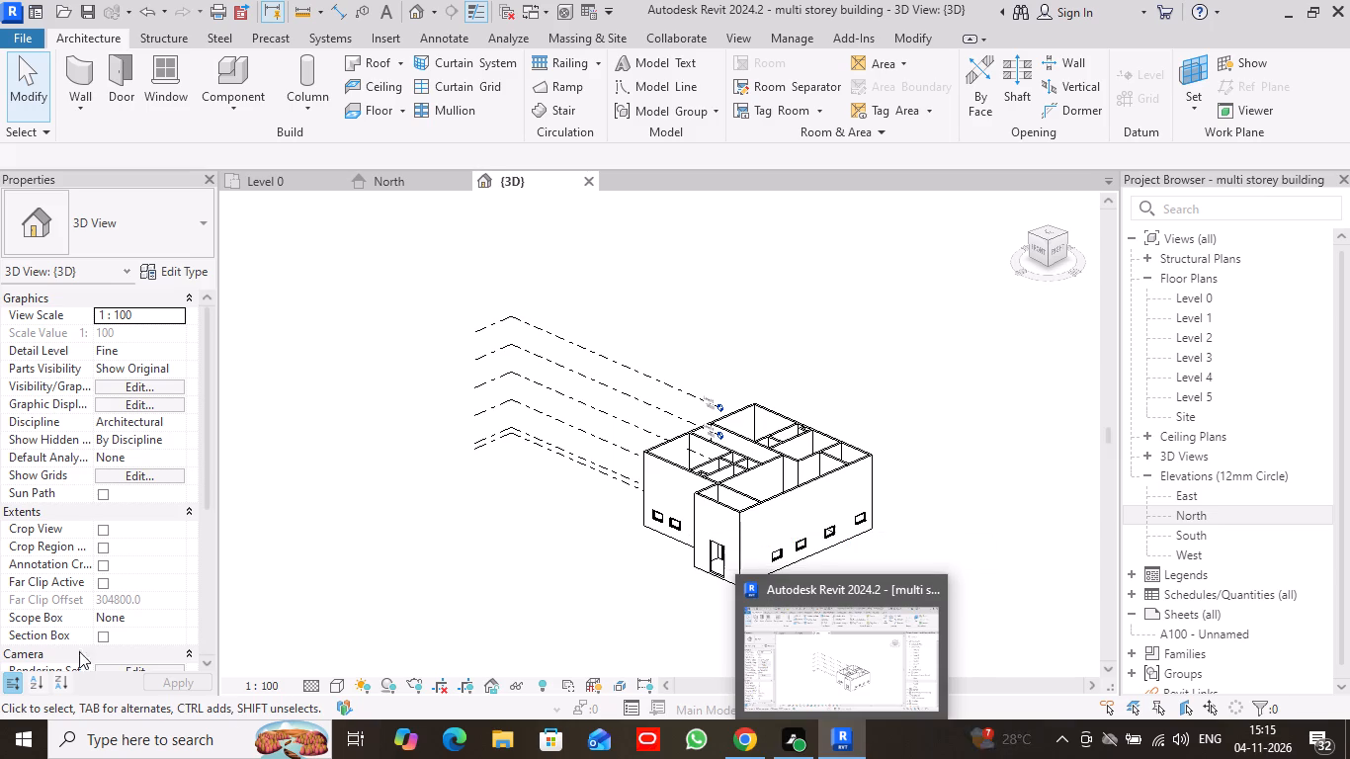
# On the Level 0 plan, place a room in the corner space between grids 8 and 11, and automatically place rooms in all other enclosed areas.
pyautogui.click(273, 177)
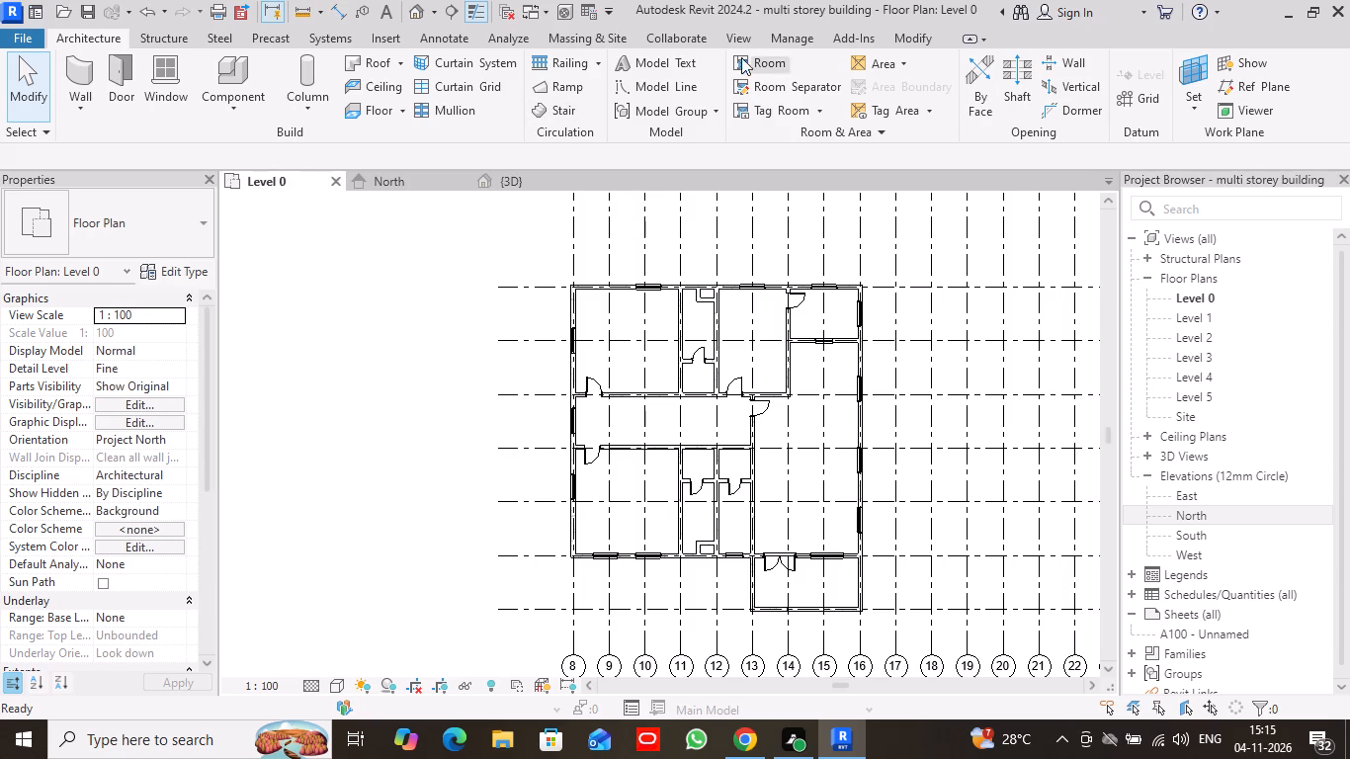
pyautogui.click(790, 56)
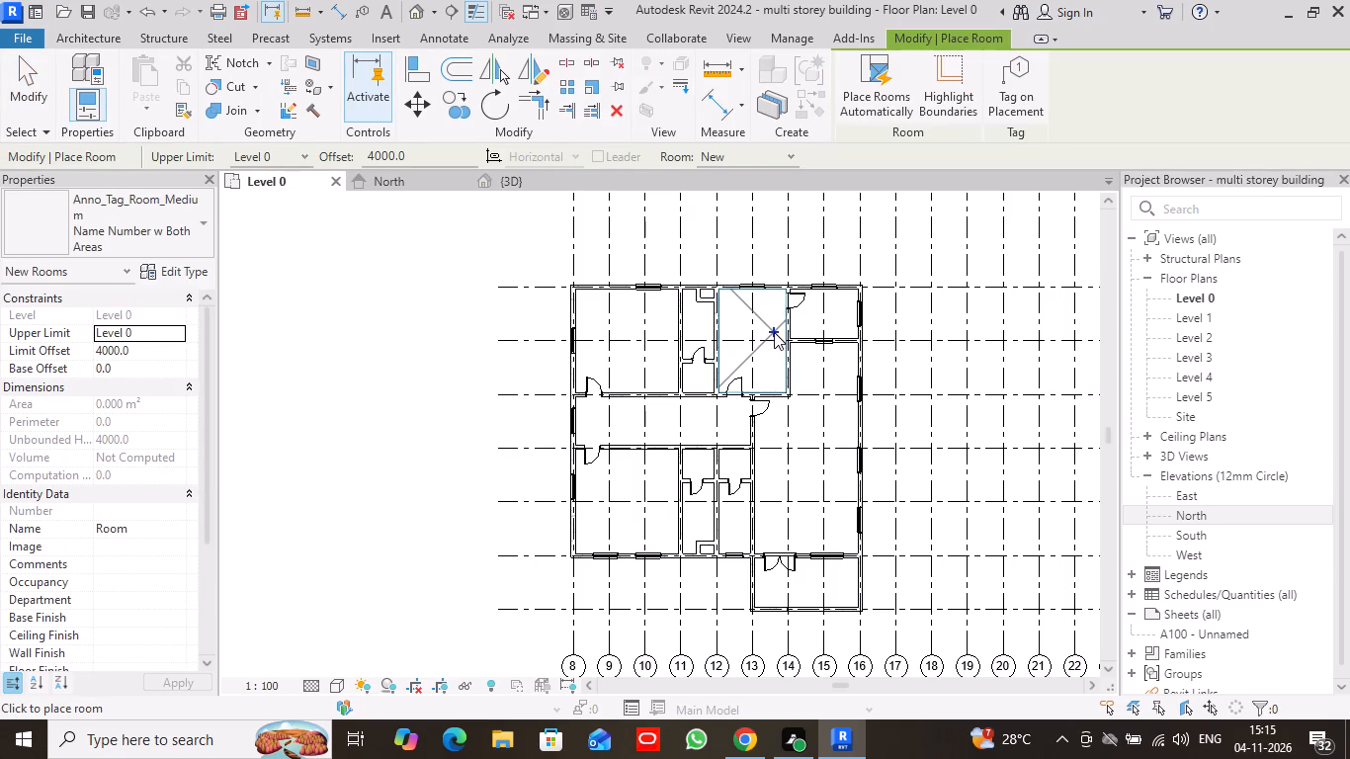
pyautogui.click(630, 343)
pyautogui.click(873, 81)
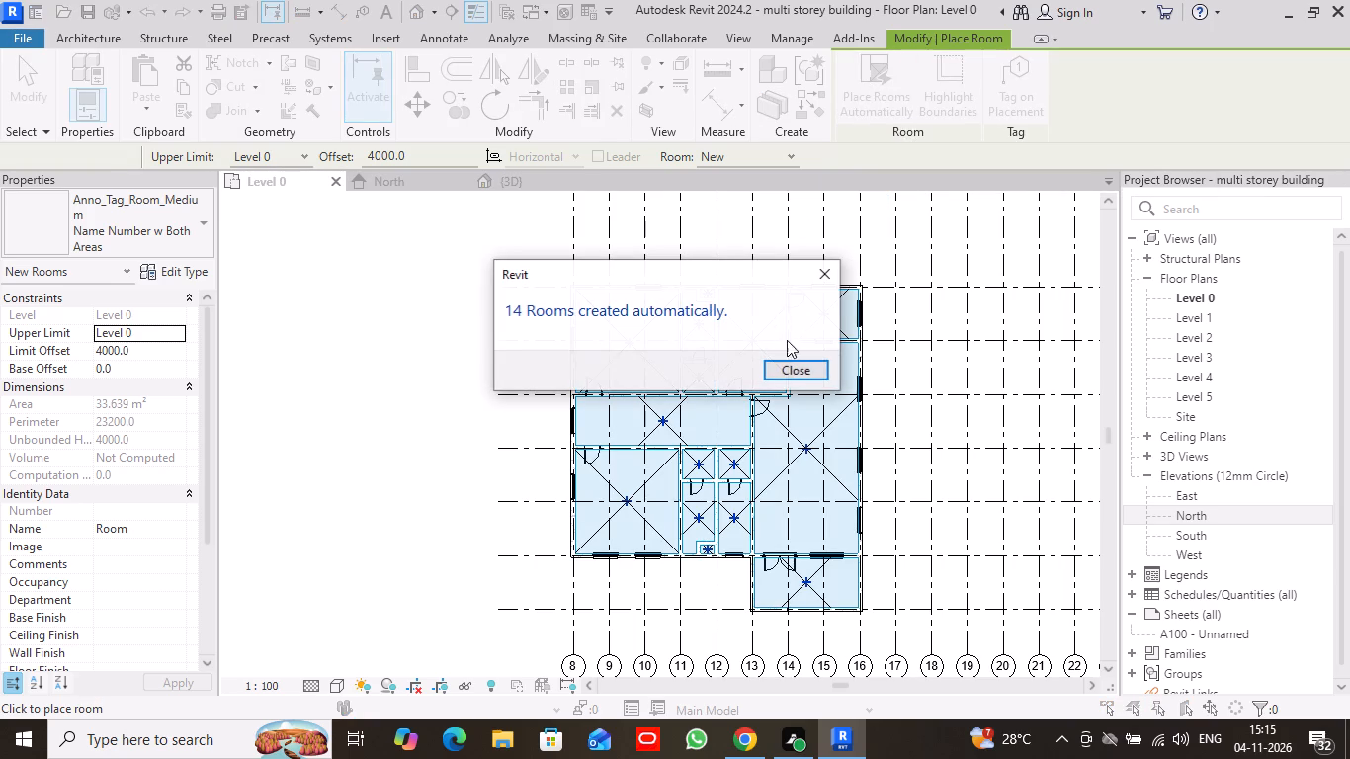
pyautogui.click(797, 370)
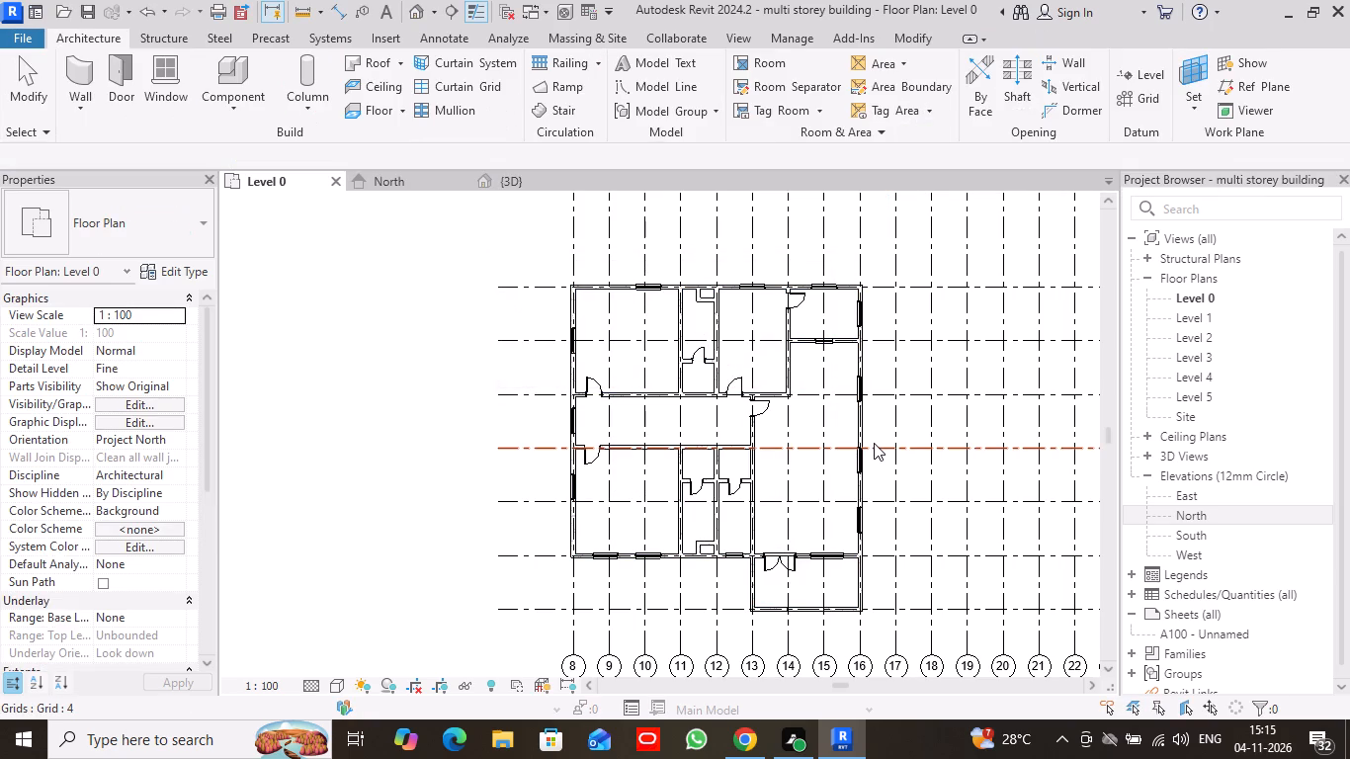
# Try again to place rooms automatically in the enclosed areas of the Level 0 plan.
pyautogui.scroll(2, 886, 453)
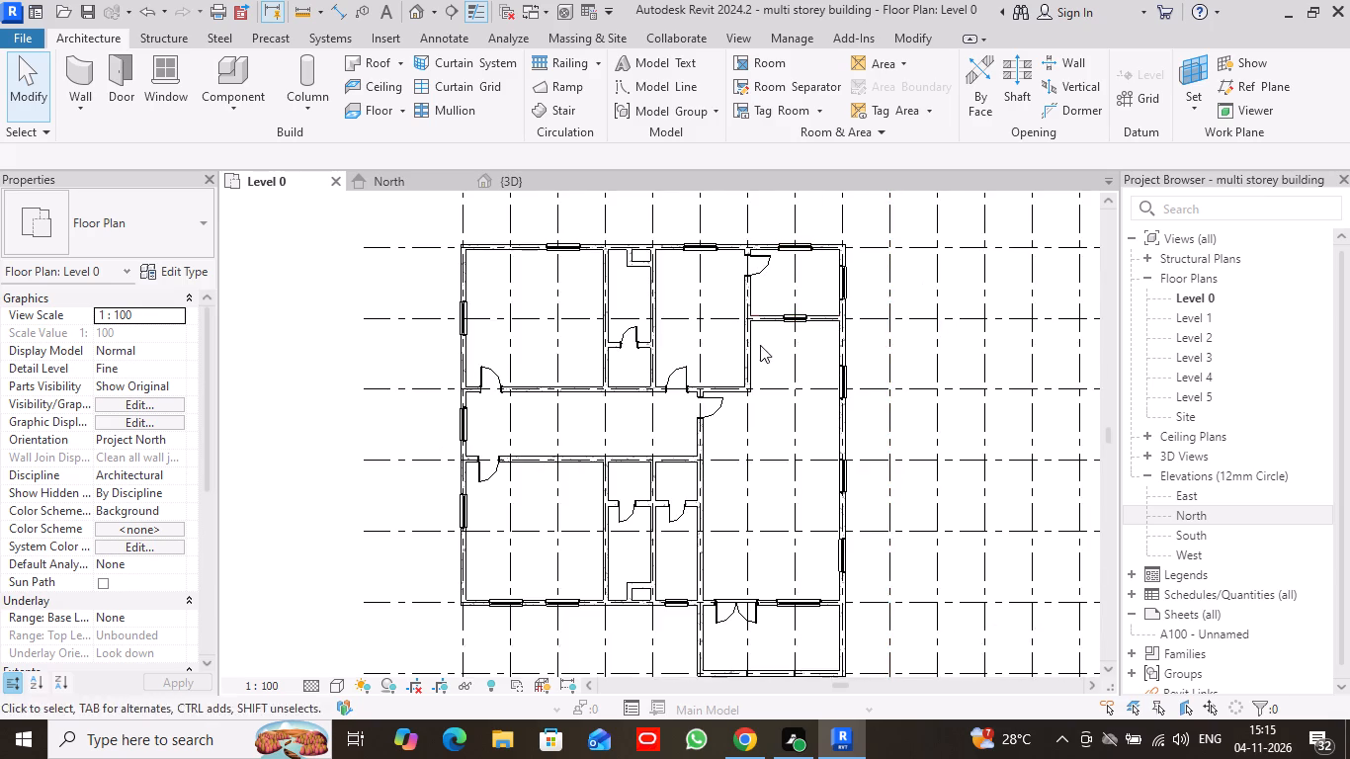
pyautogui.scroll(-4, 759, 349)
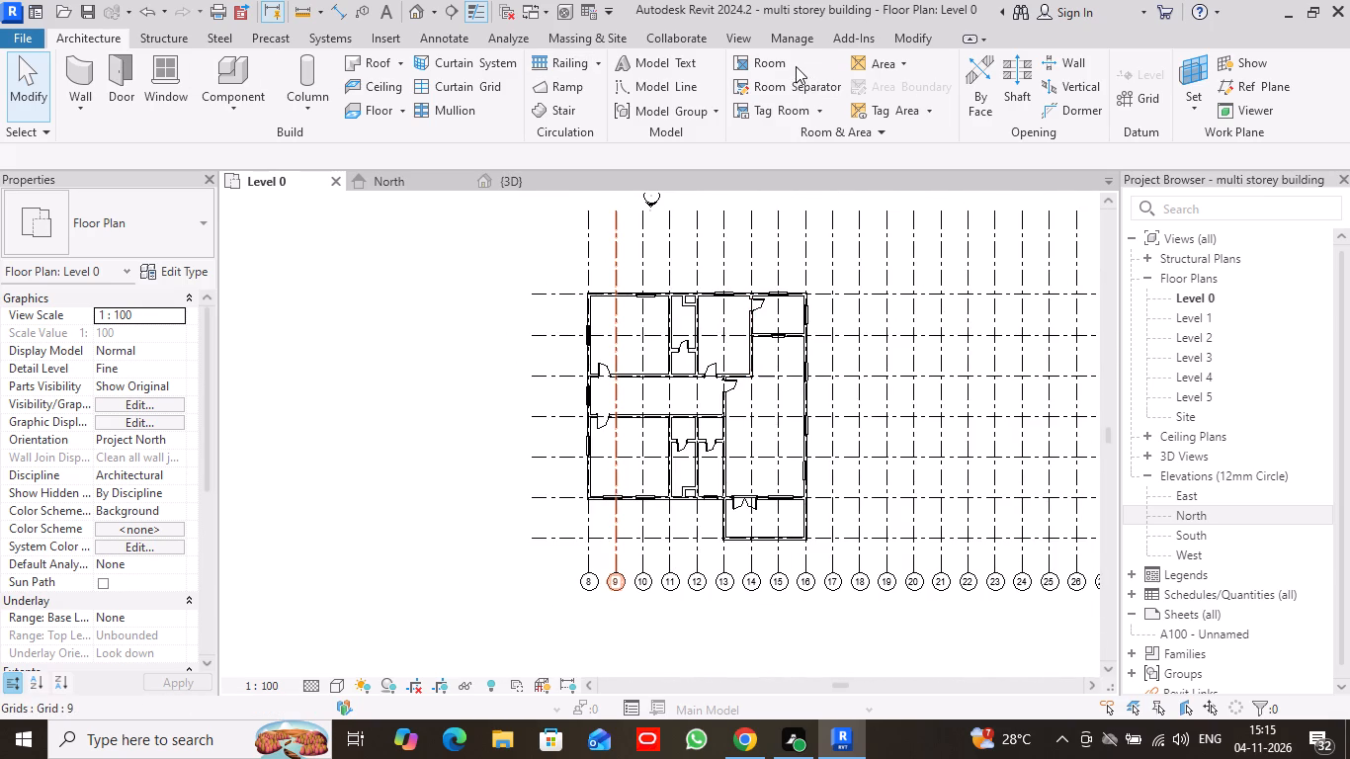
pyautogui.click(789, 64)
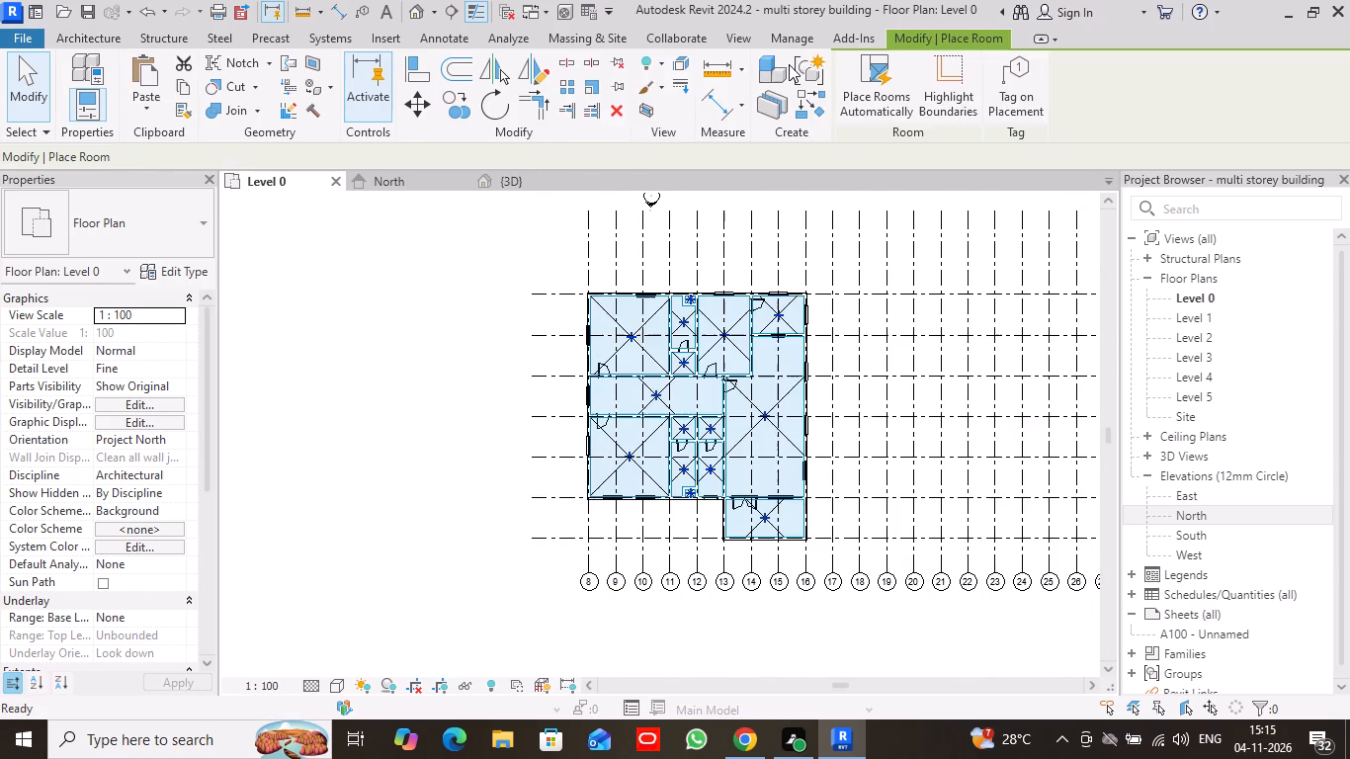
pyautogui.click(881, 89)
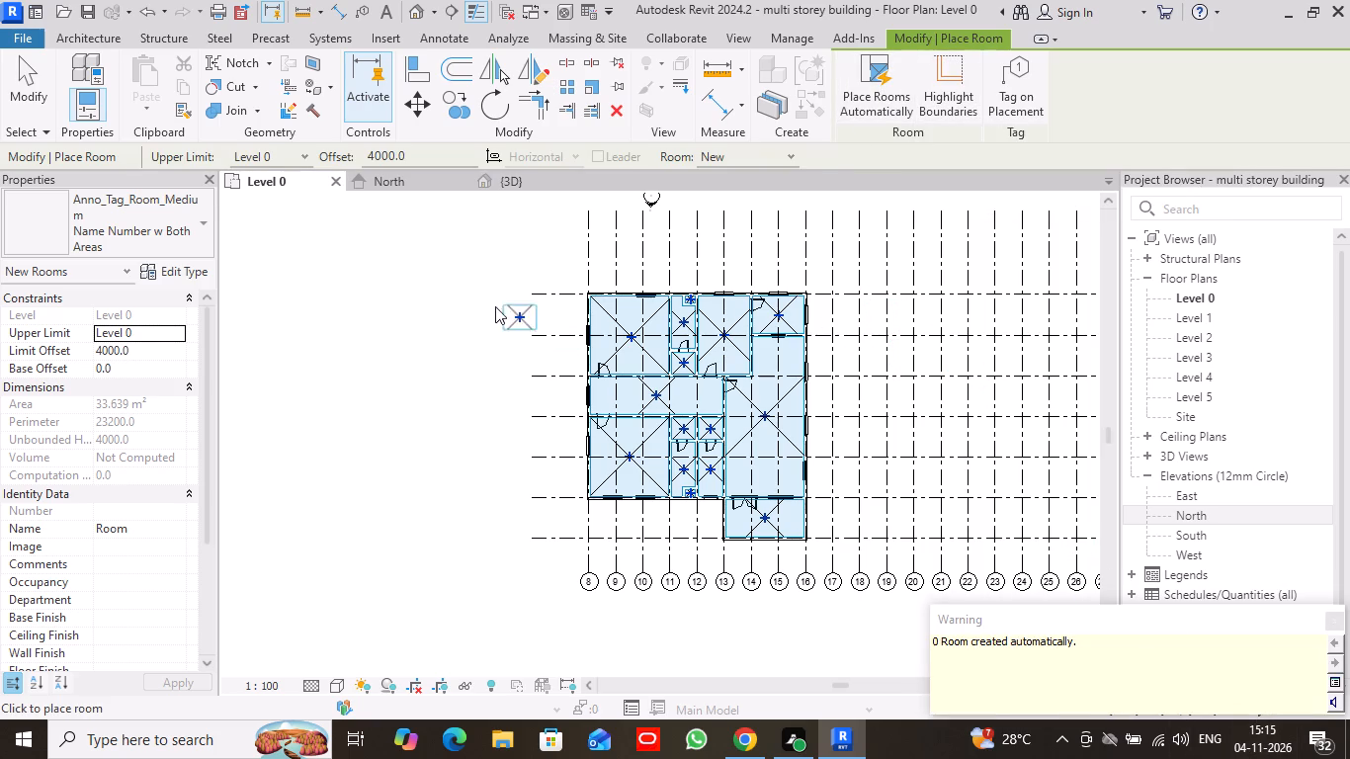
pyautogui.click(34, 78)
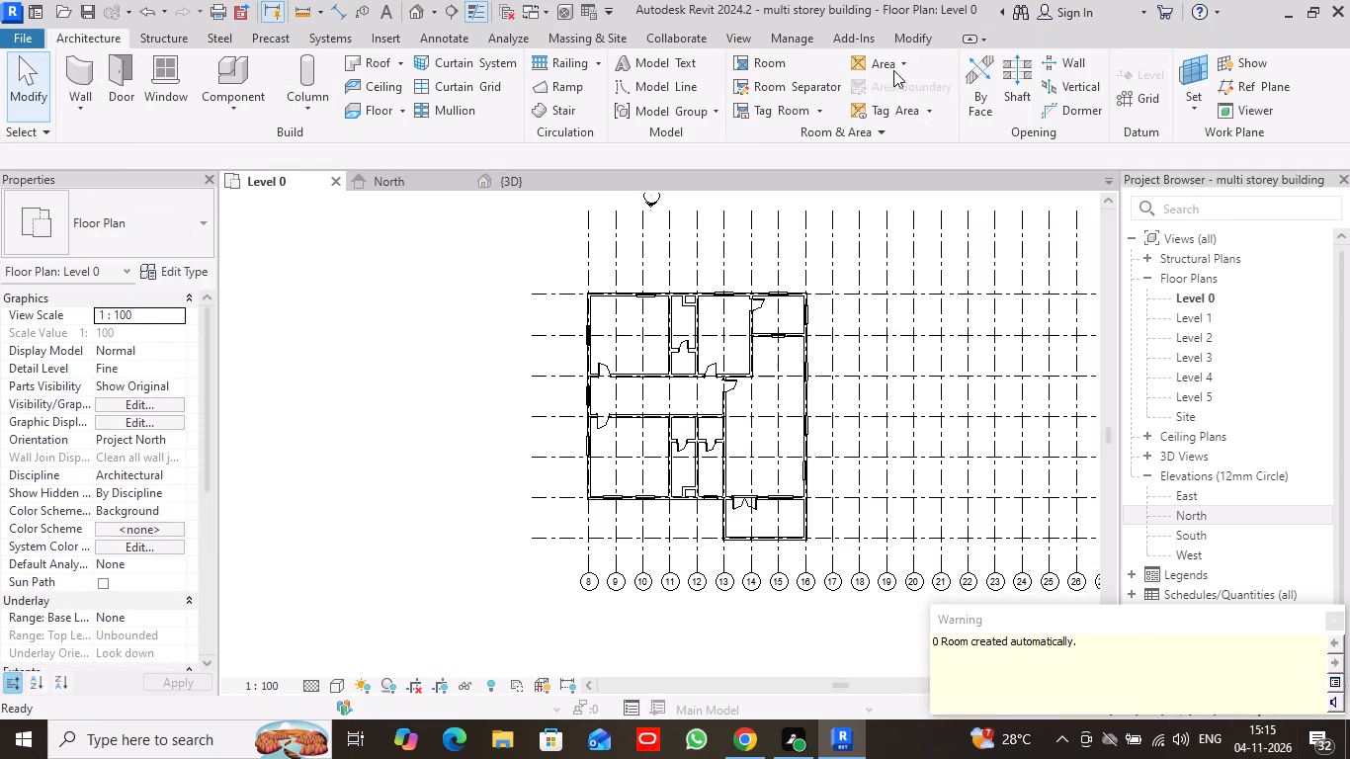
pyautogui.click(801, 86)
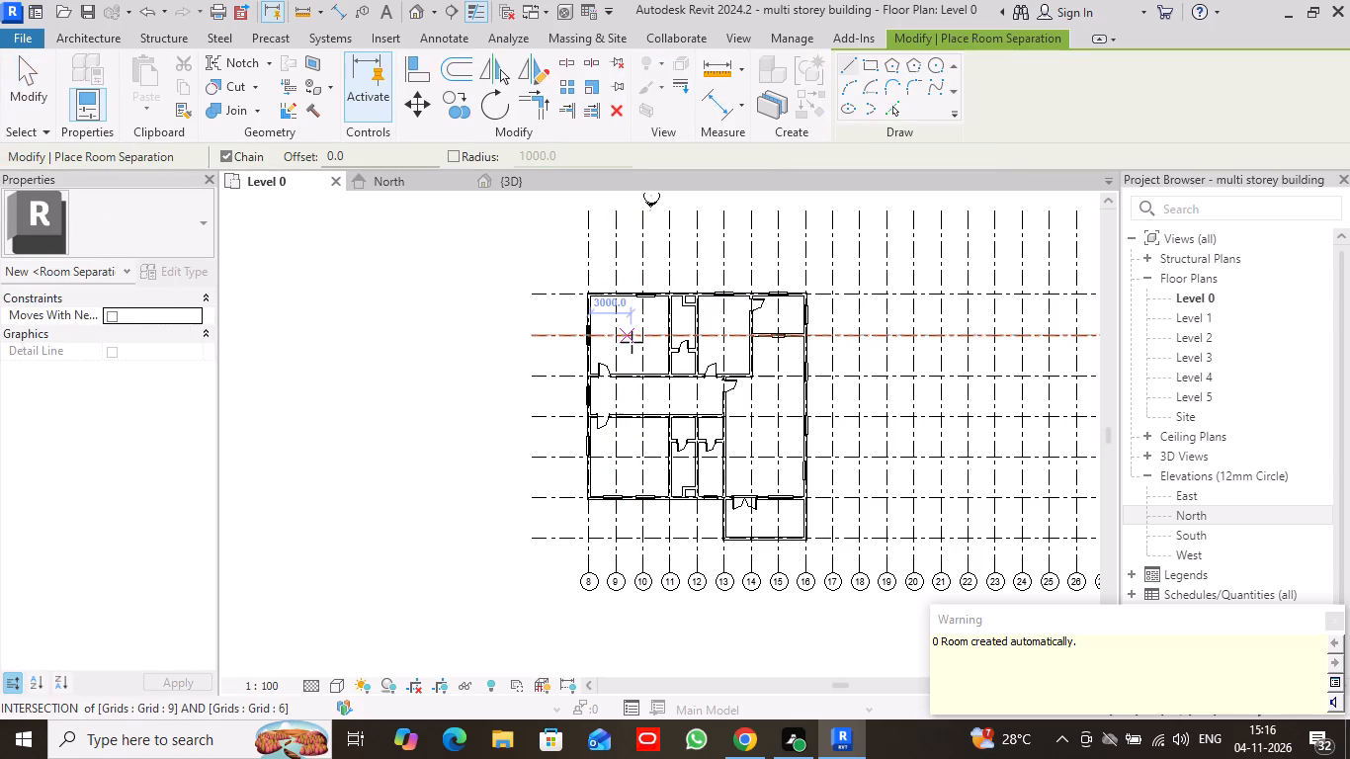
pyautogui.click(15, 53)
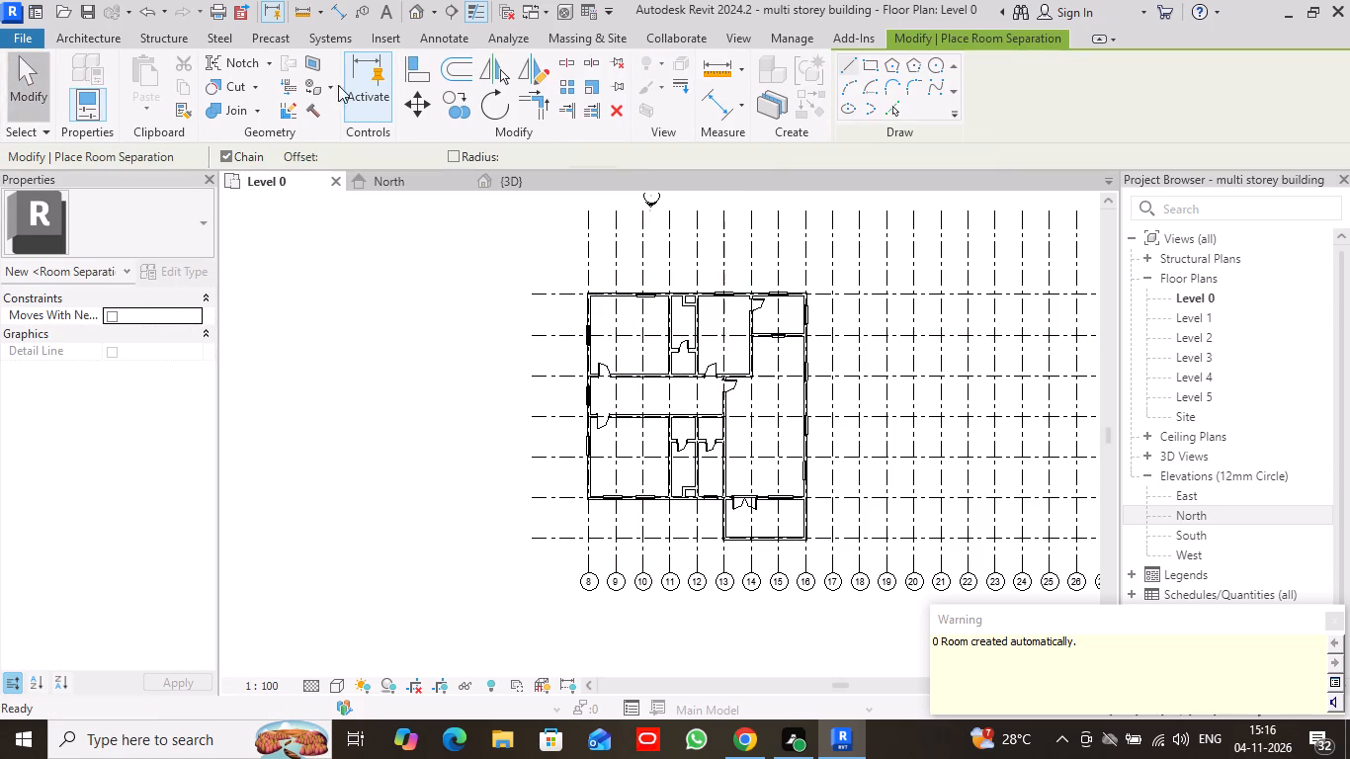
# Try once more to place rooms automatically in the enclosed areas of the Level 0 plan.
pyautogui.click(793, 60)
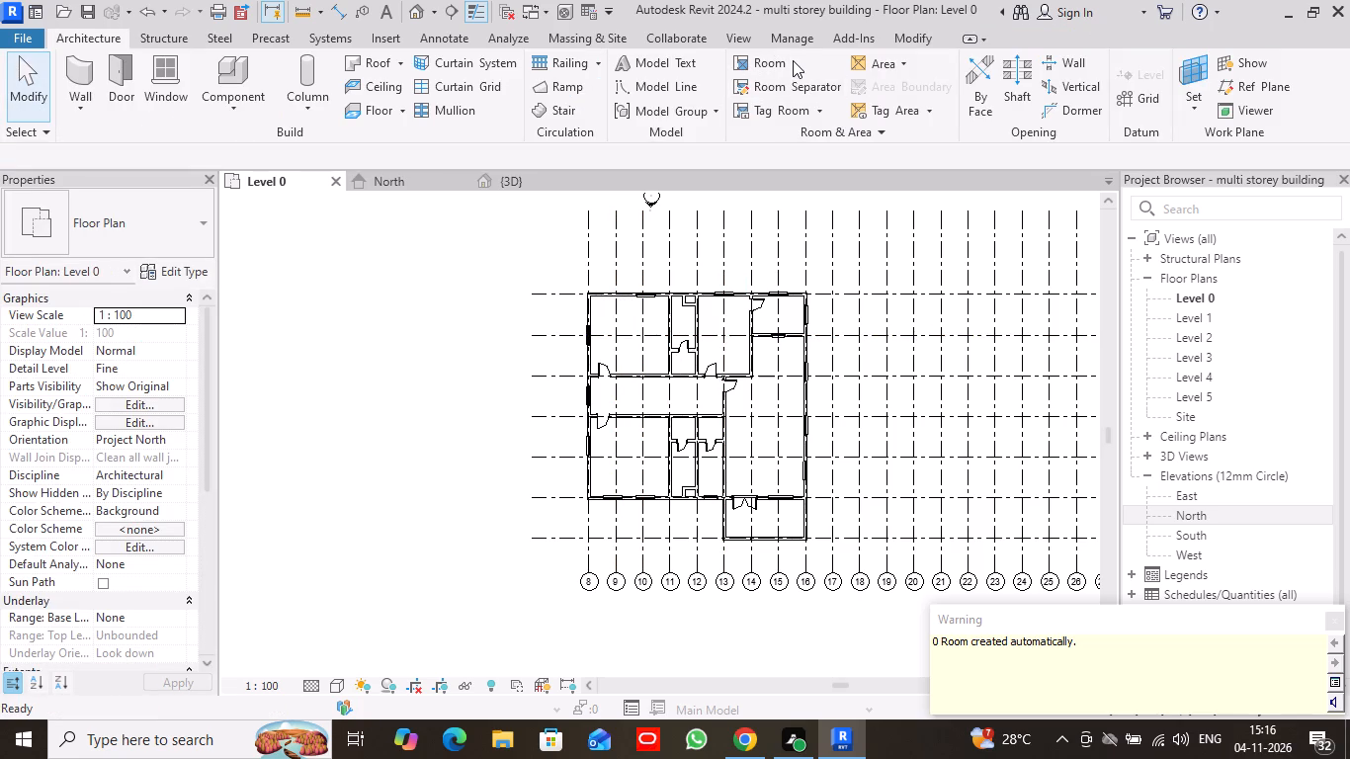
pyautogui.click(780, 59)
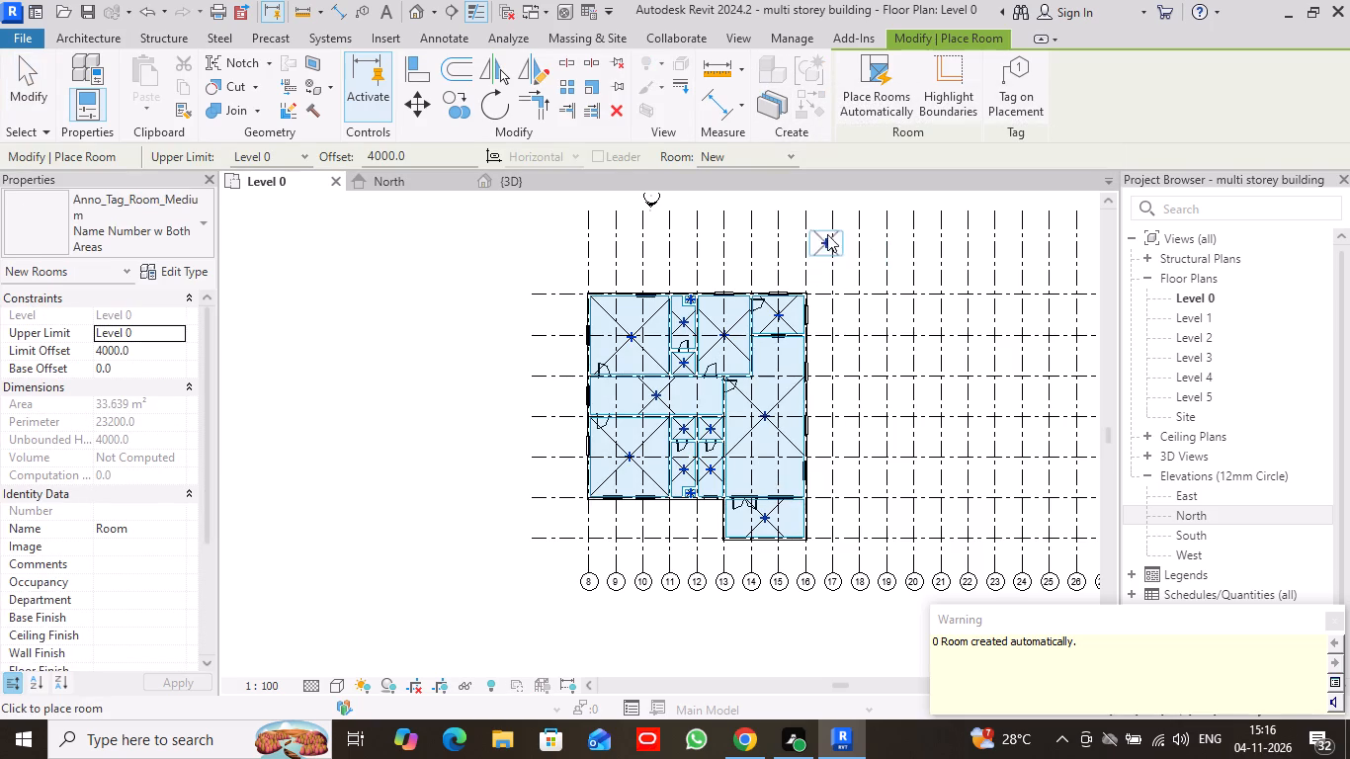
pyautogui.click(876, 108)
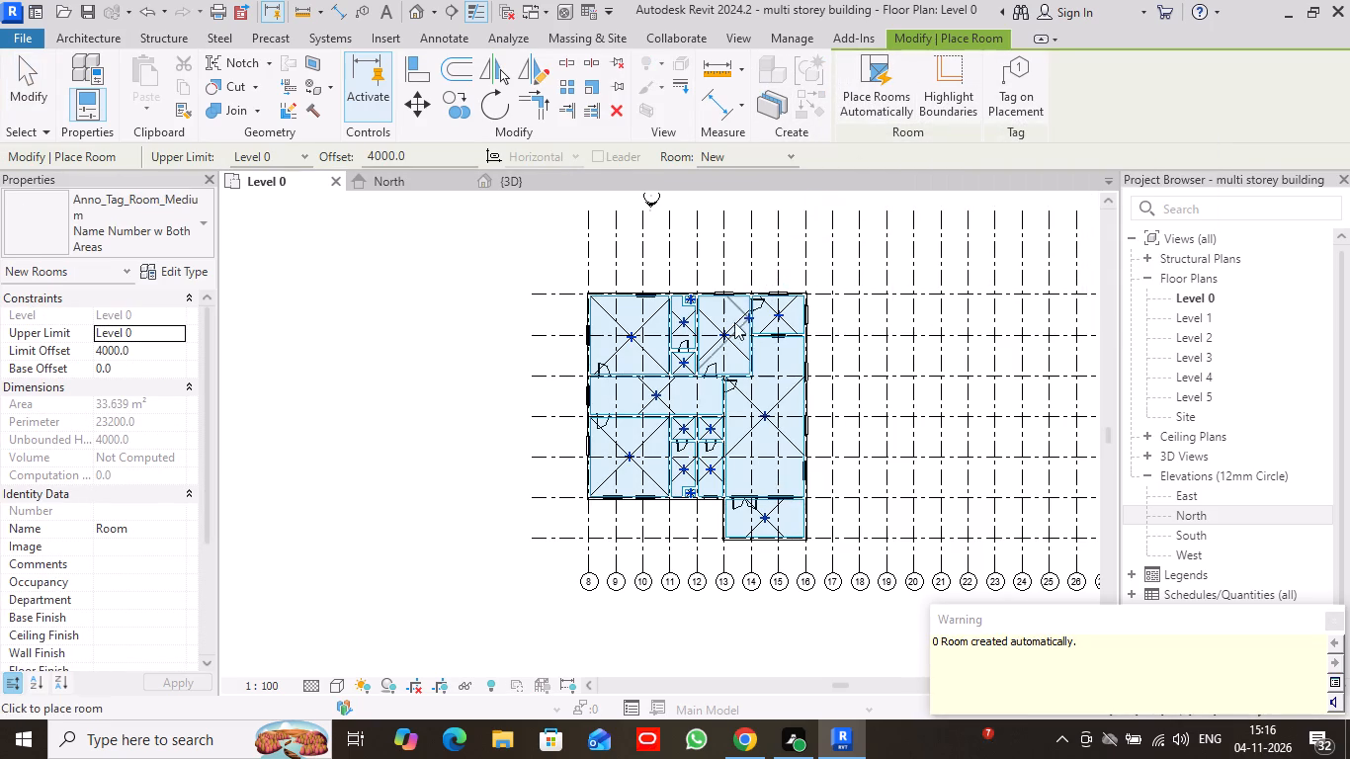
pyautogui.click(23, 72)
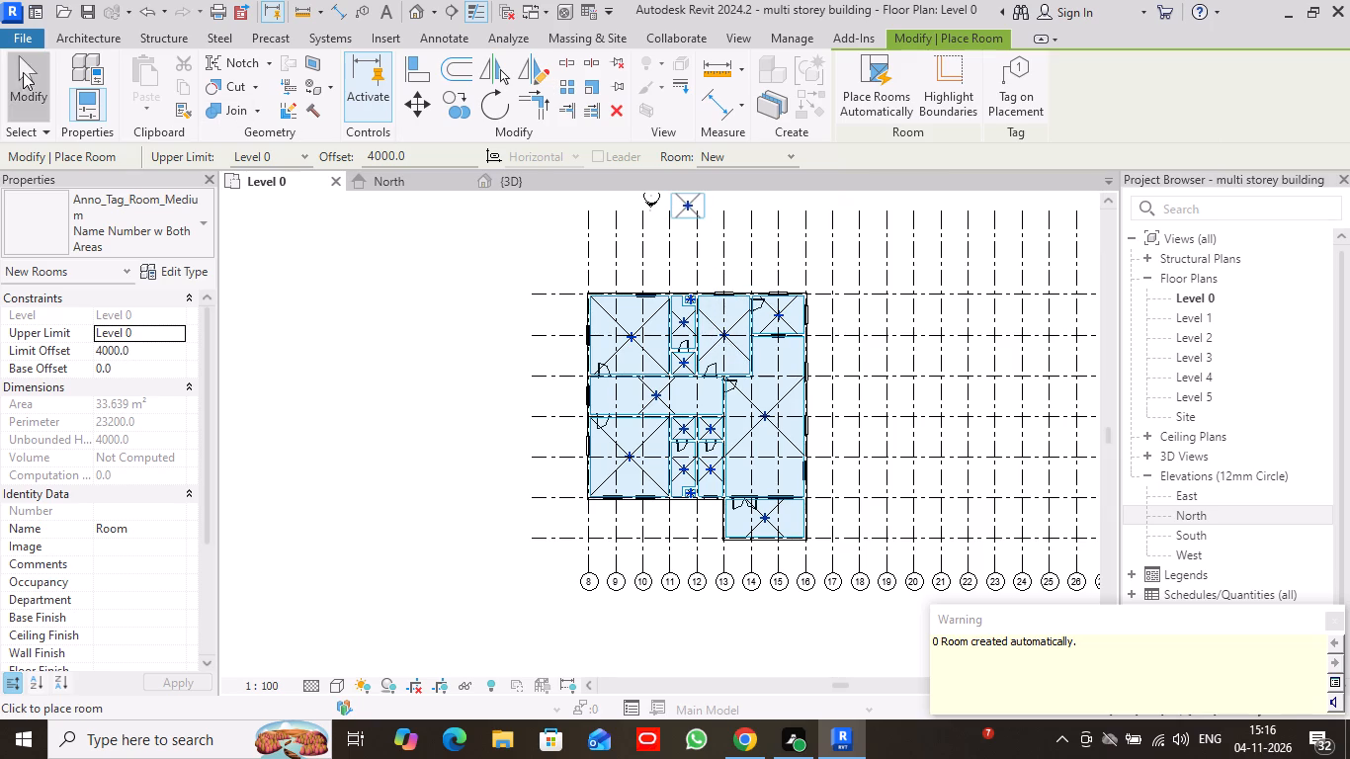
# Examine the building layout from directly above in the 3D view.
pyautogui.click(518, 187)
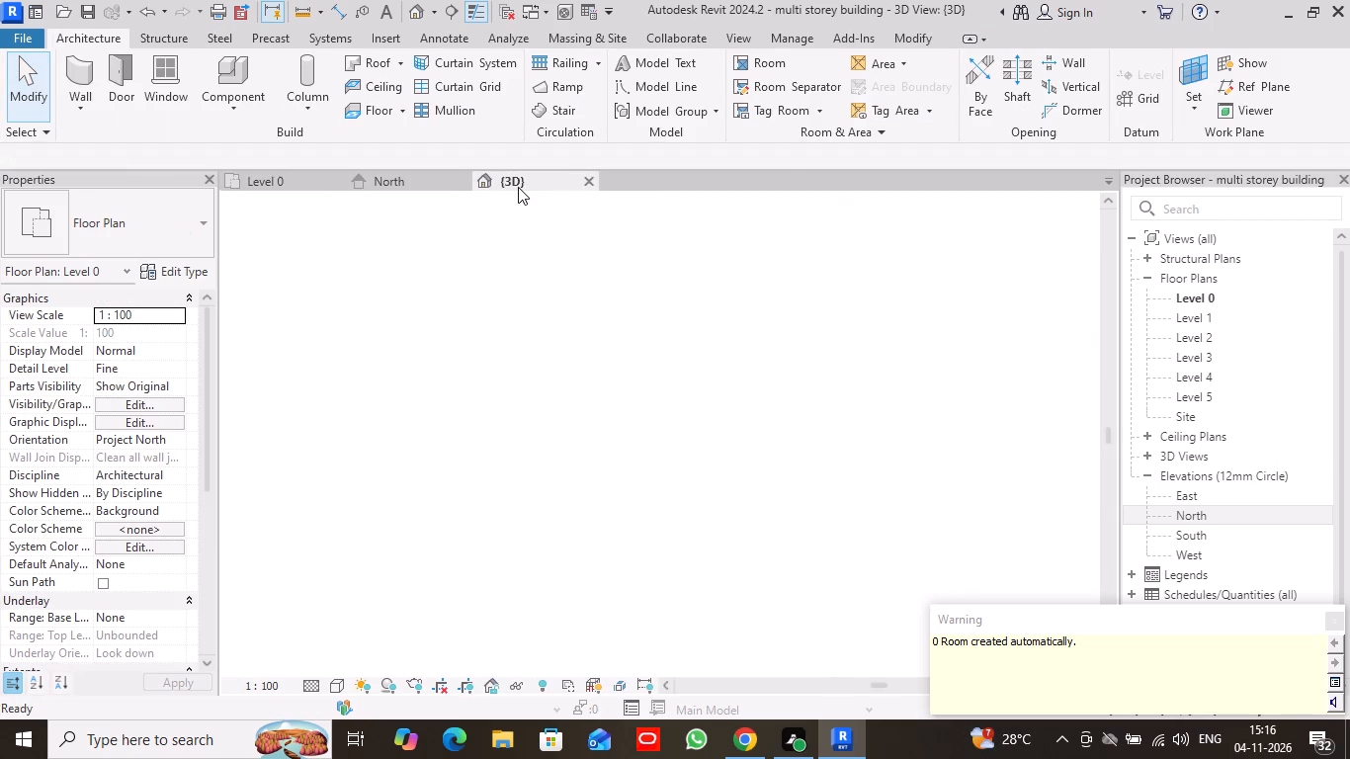
pyautogui.click(1051, 235)
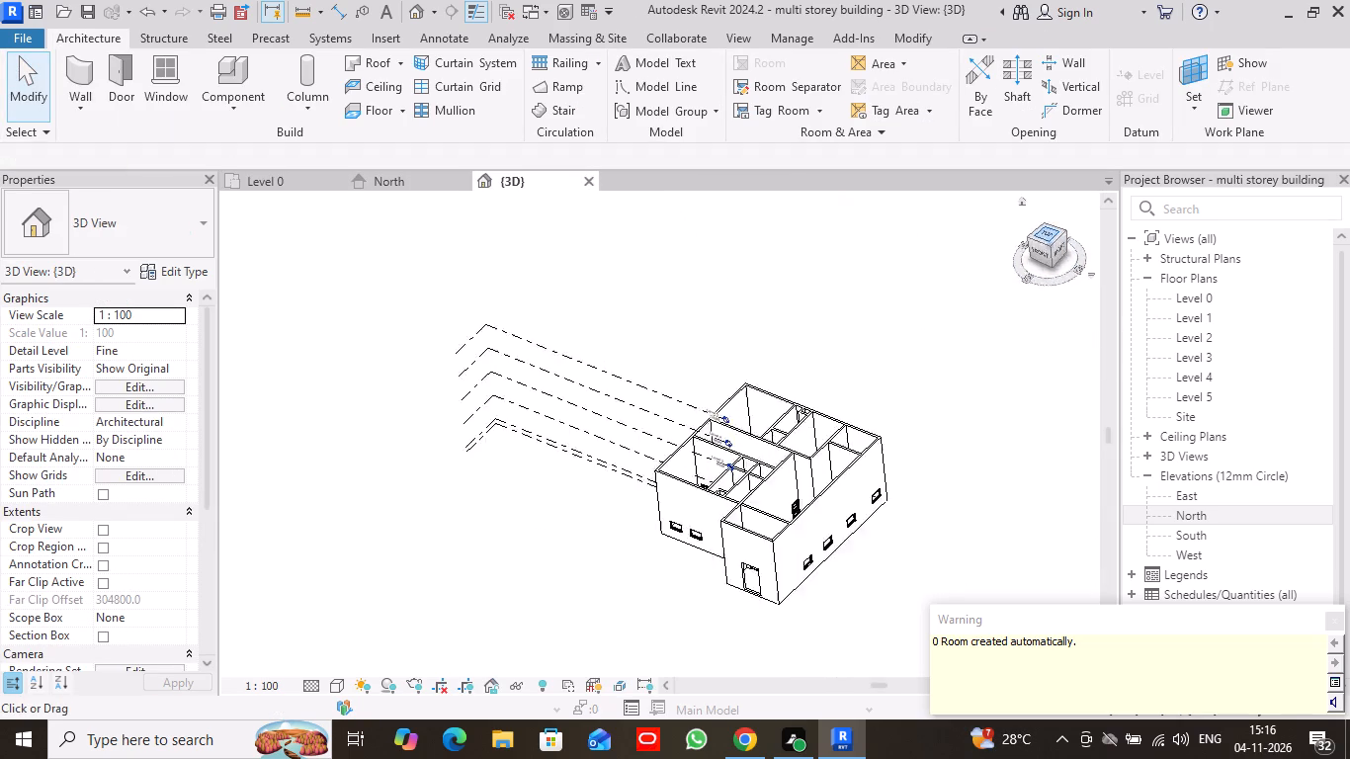
pyautogui.scroll(3, 814, 375)
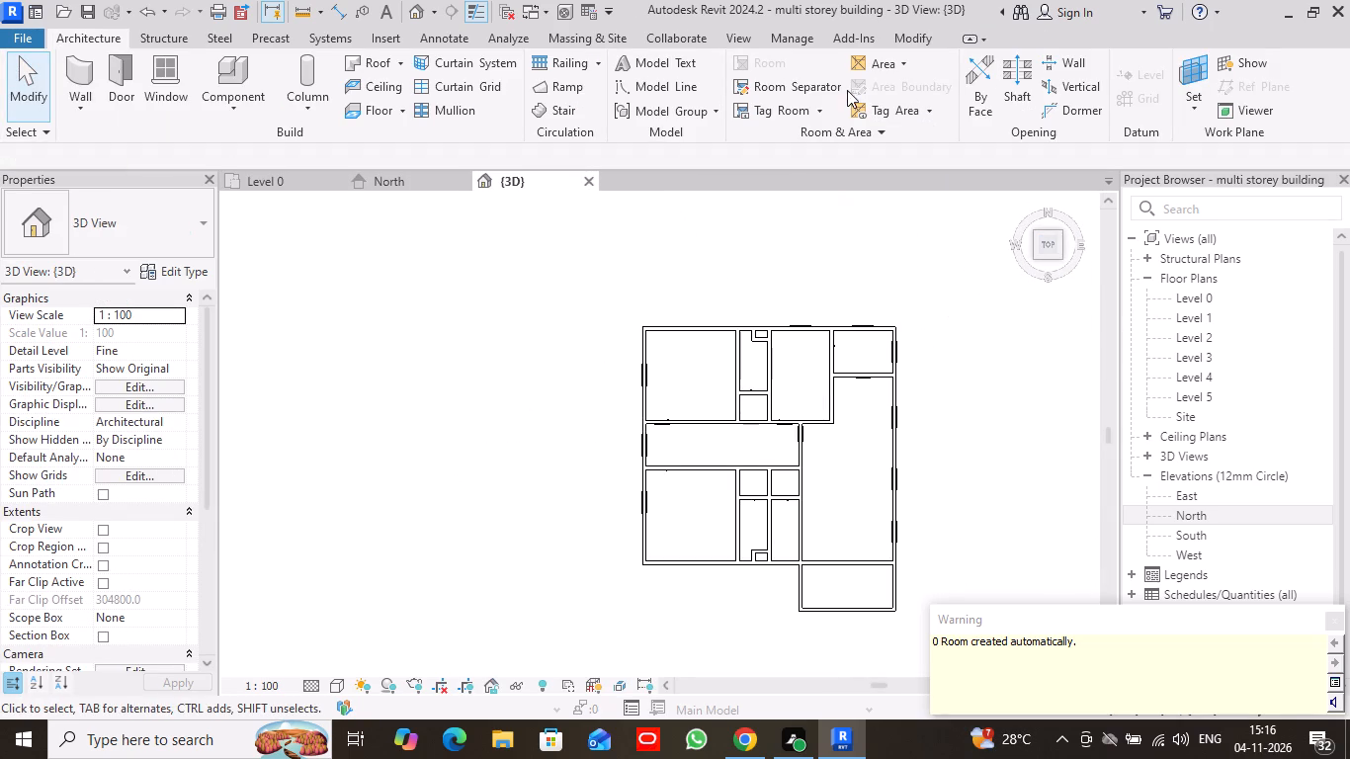
pyautogui.click(791, 71)
pyautogui.click(1333, 622)
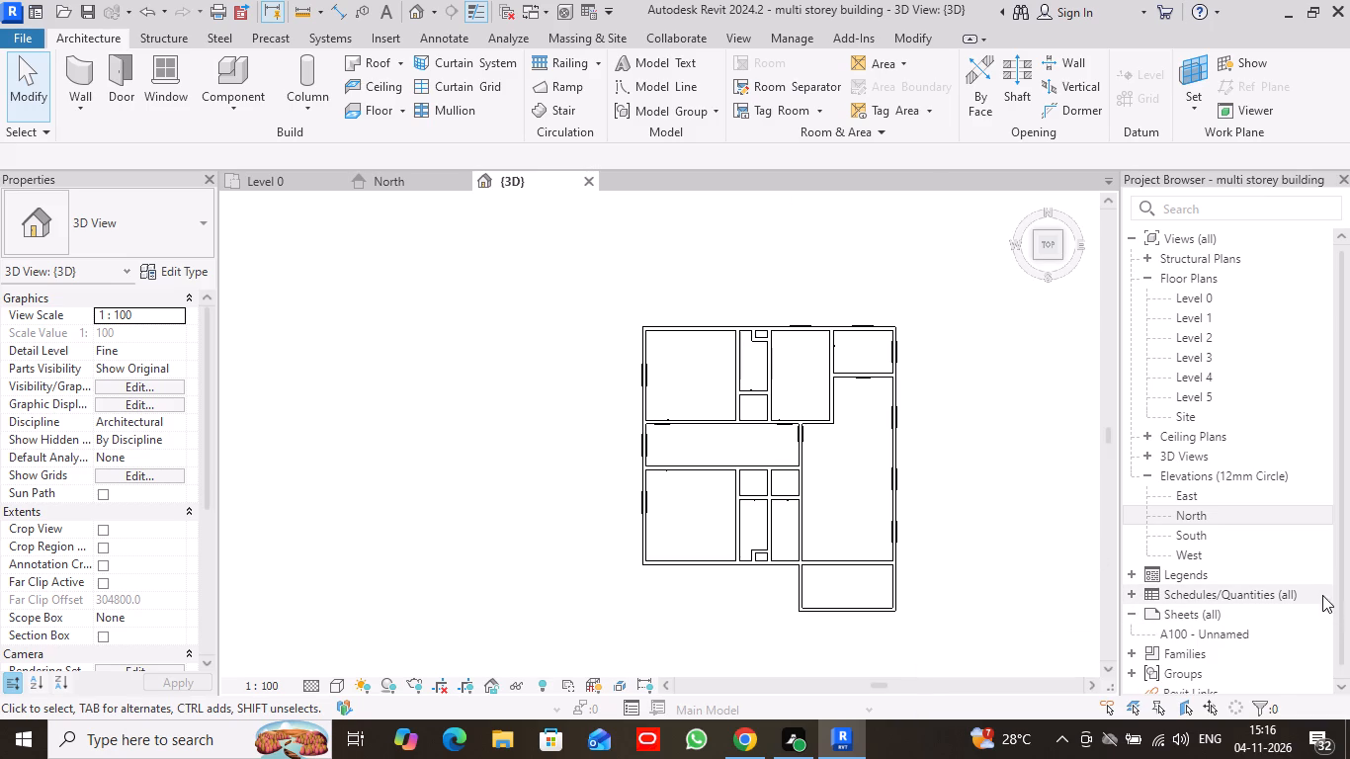
pyautogui.scroll(-1, 423, 258)
pyautogui.moveTo(434, 265); pyautogui.dragTo(349, 260, button='middle')
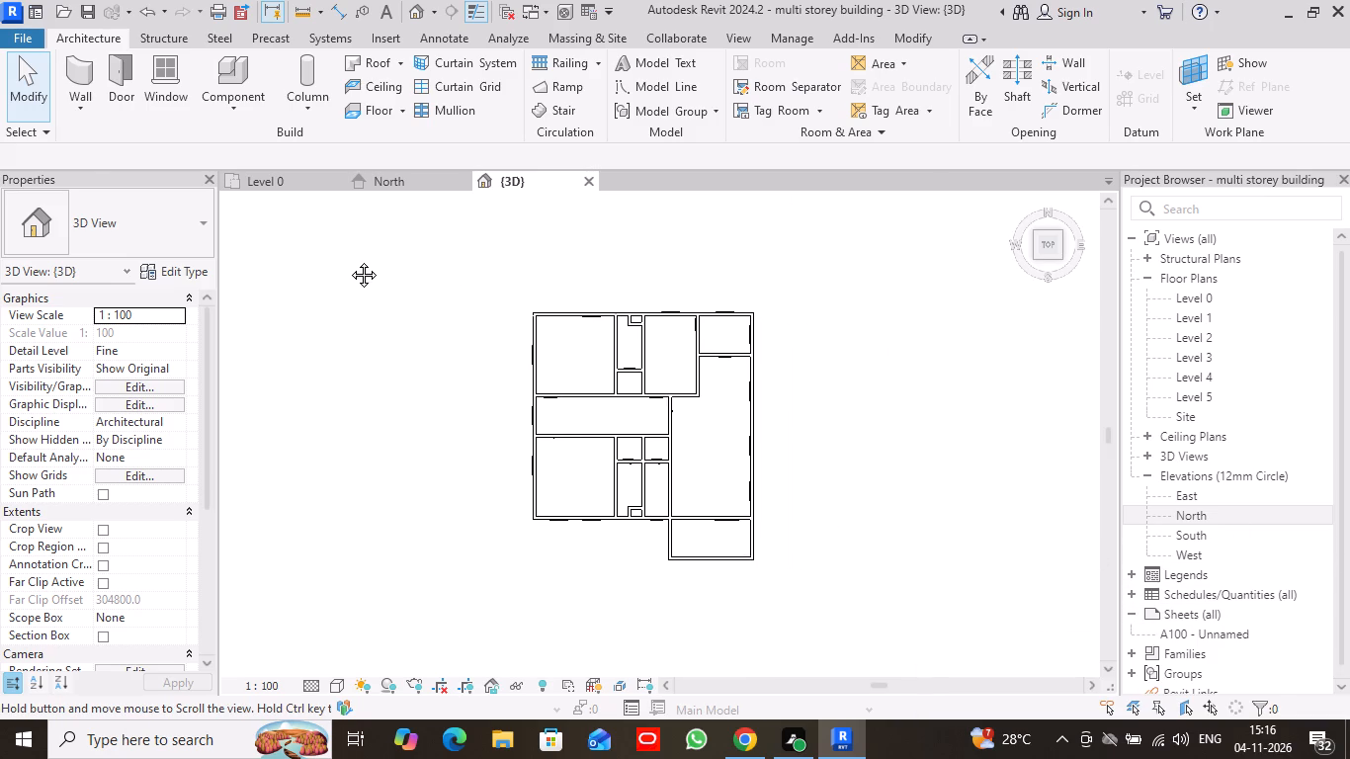
pyautogui.moveTo(349, 260); pyautogui.dragTo(347, 260, button='middle')
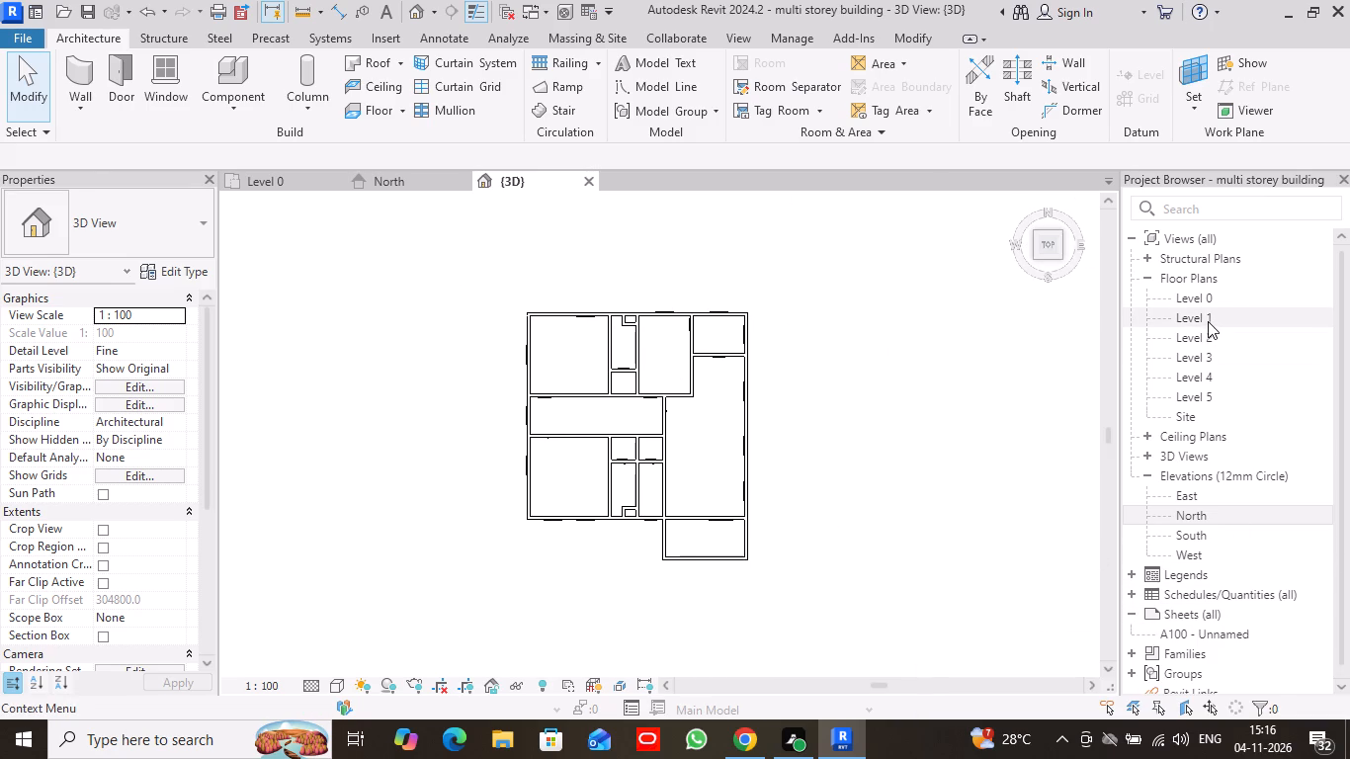
# Open the Level 1 floor plan and frame the building's walls.
pyautogui.click(1208, 319)
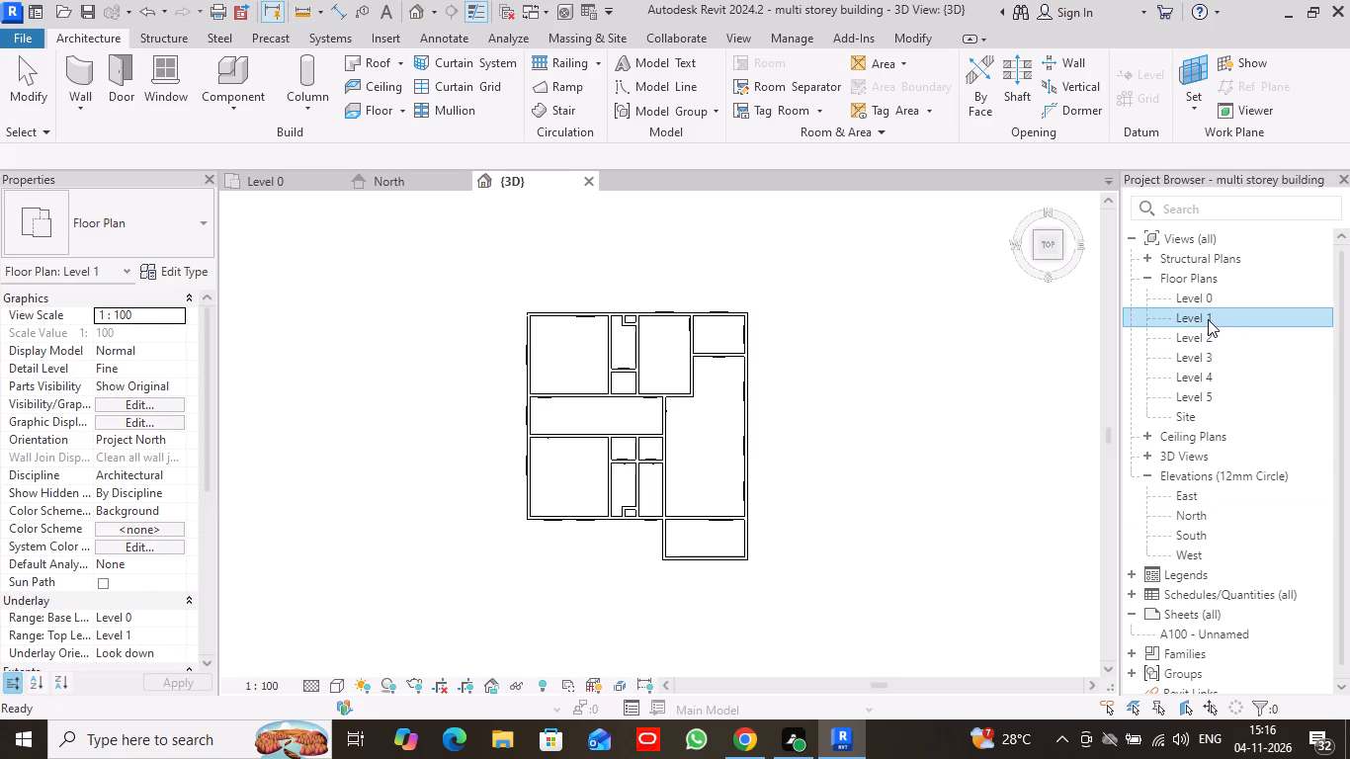
pyautogui.doubleClick(1208, 319)
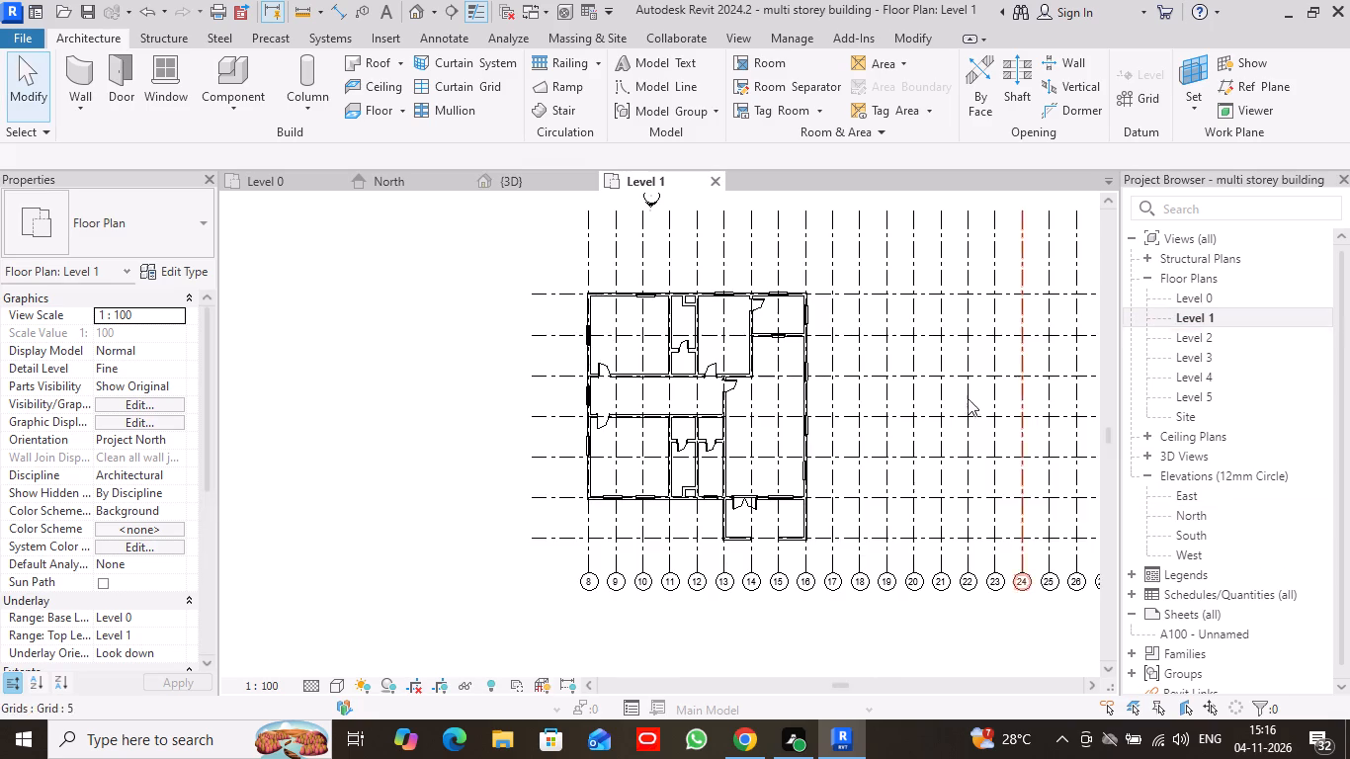
pyautogui.scroll(-2, 960, 401)
pyautogui.moveTo(976, 400); pyautogui.dragTo(760, 382, button='middle')
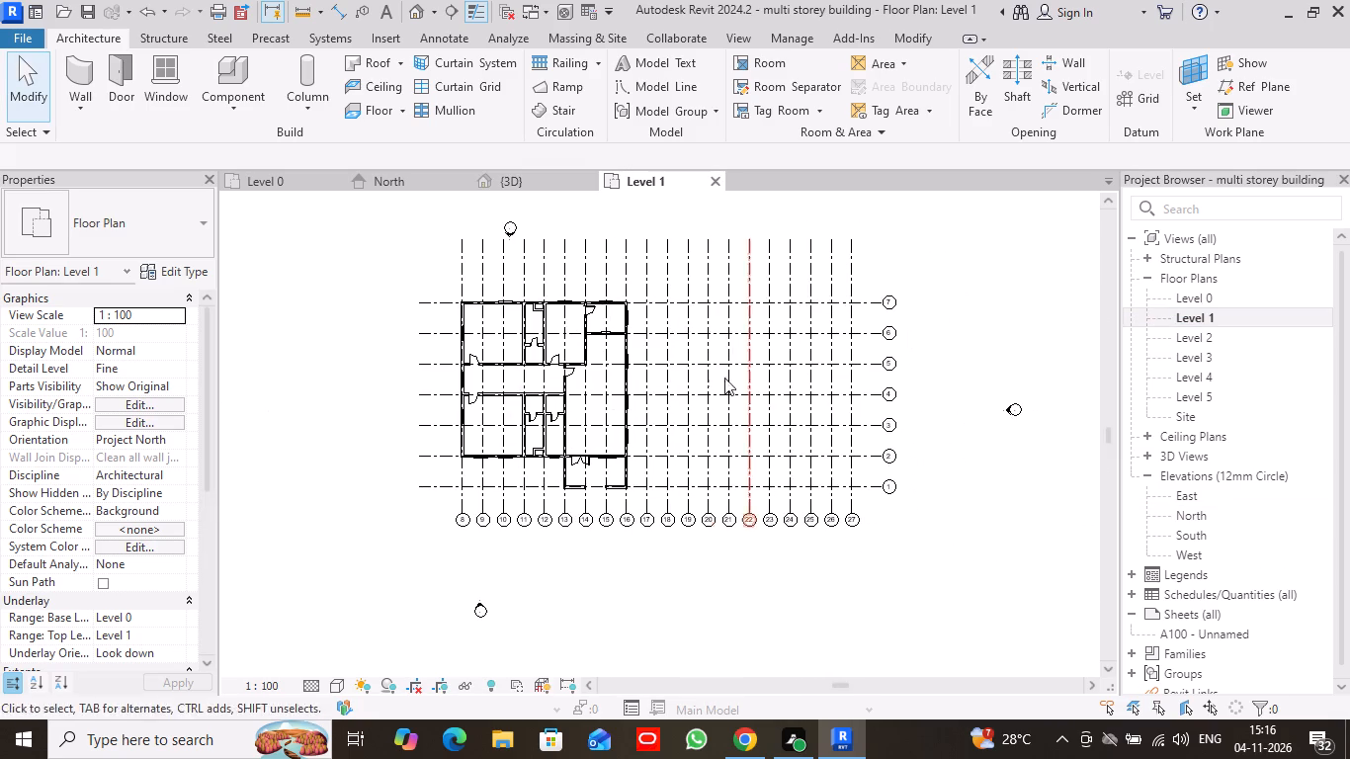
pyautogui.scroll(1, 382, 283)
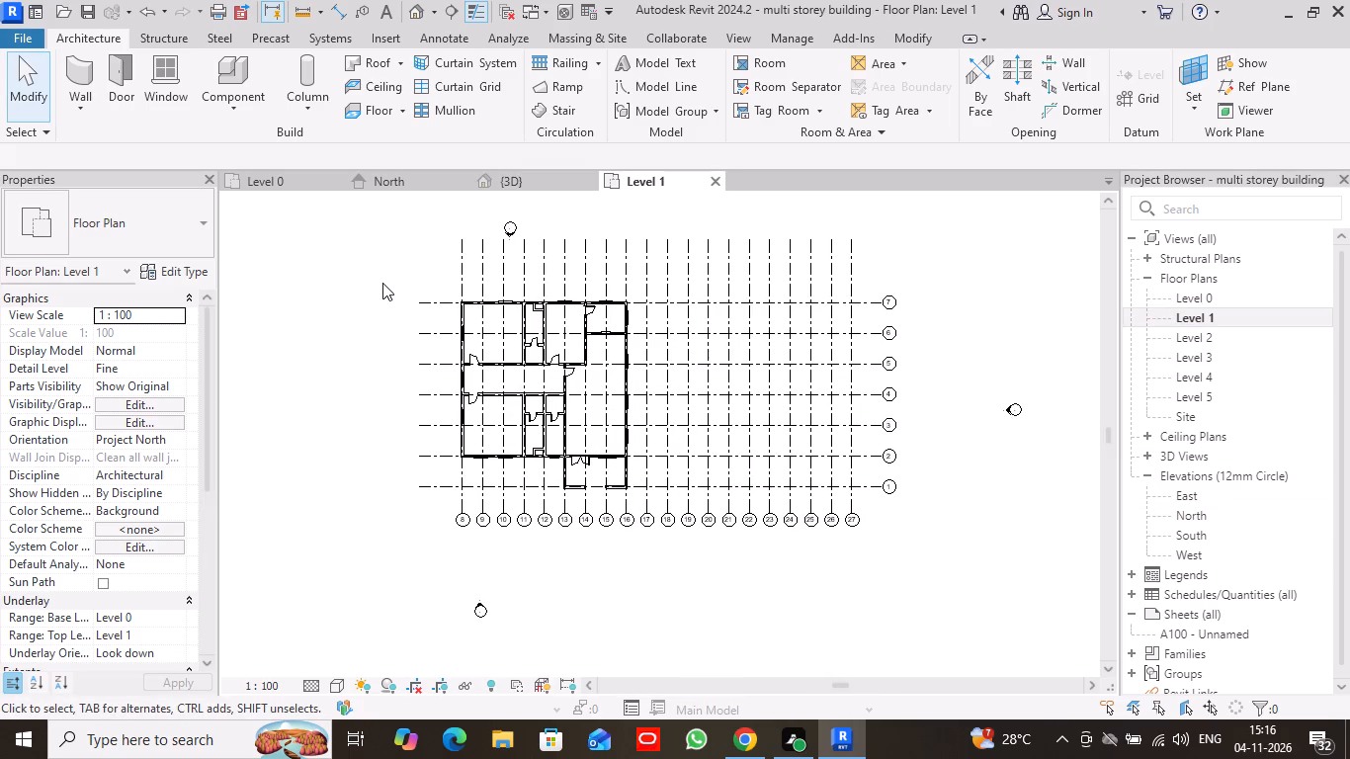
pyautogui.scroll(3, 382, 283)
pyautogui.moveTo(1002, 495); pyautogui.dragTo(941, 482, button='middle')
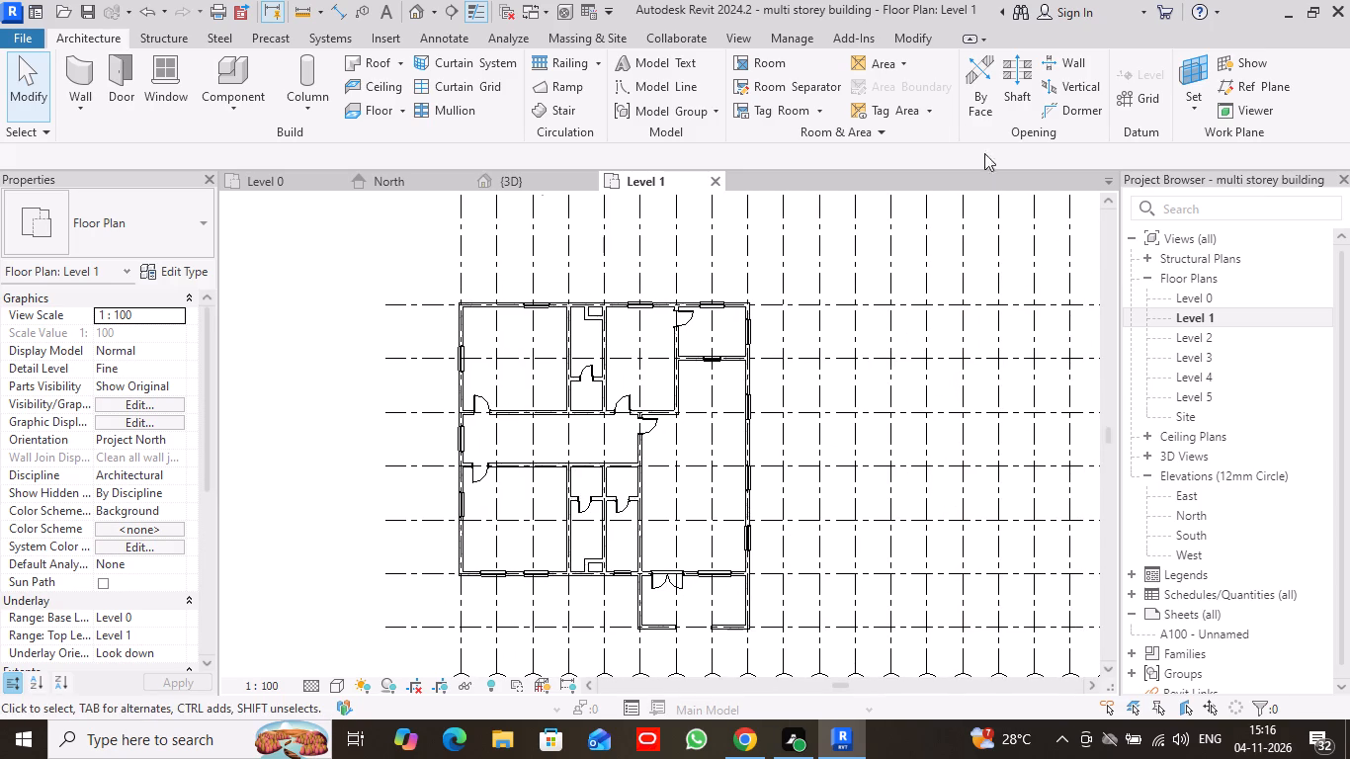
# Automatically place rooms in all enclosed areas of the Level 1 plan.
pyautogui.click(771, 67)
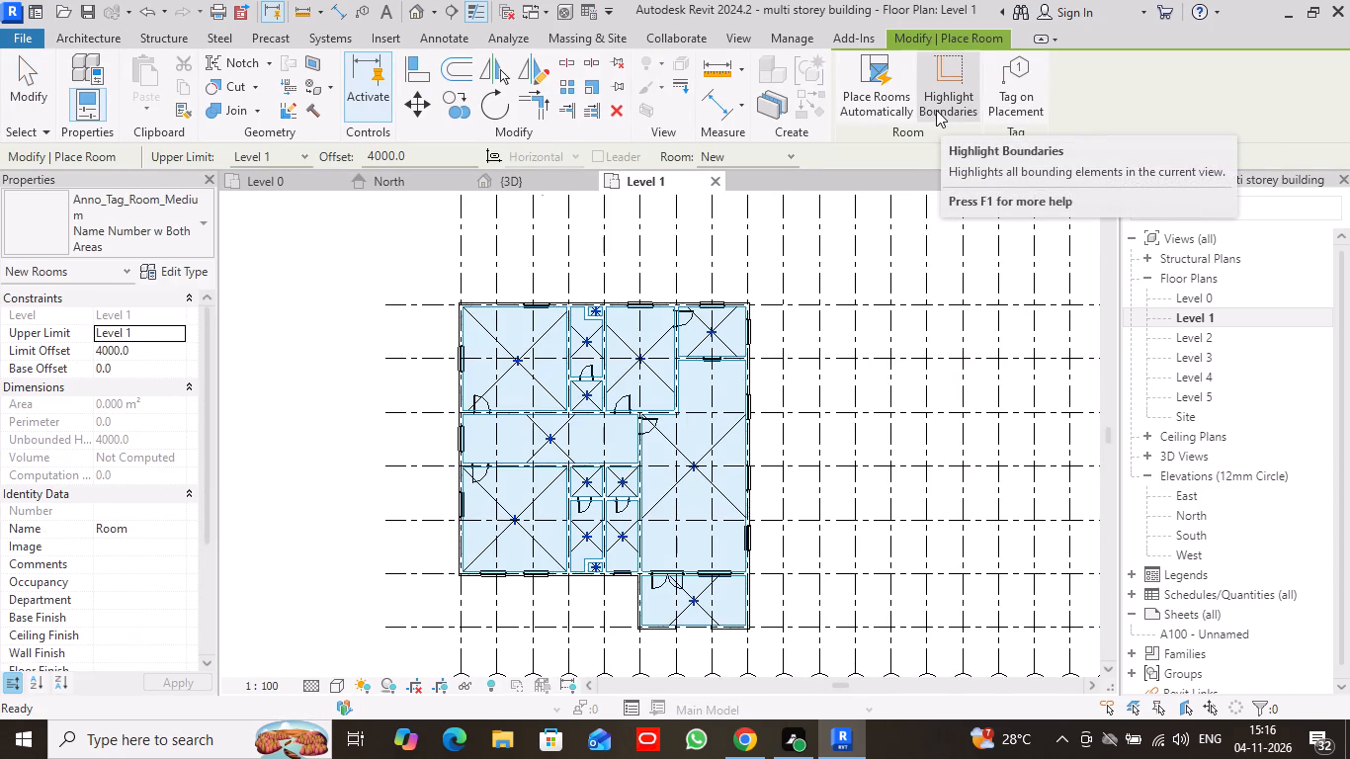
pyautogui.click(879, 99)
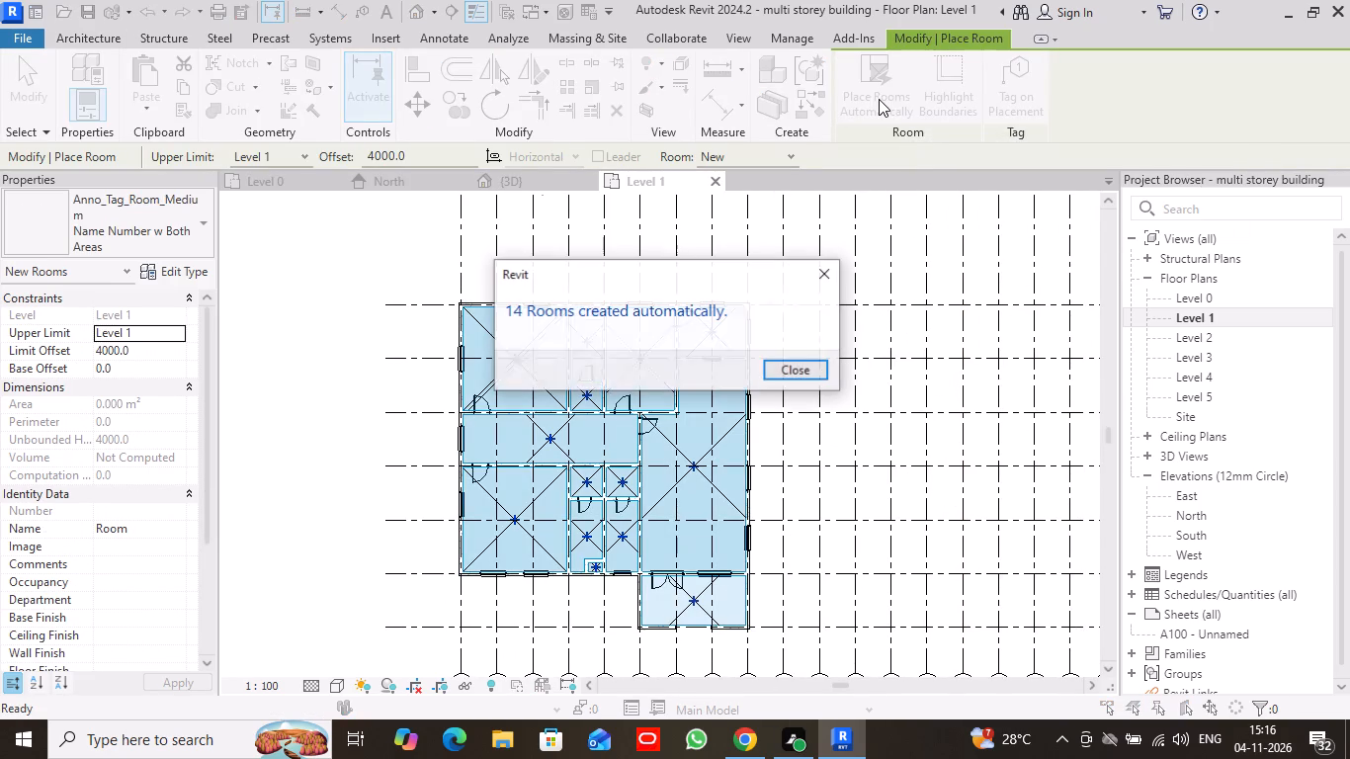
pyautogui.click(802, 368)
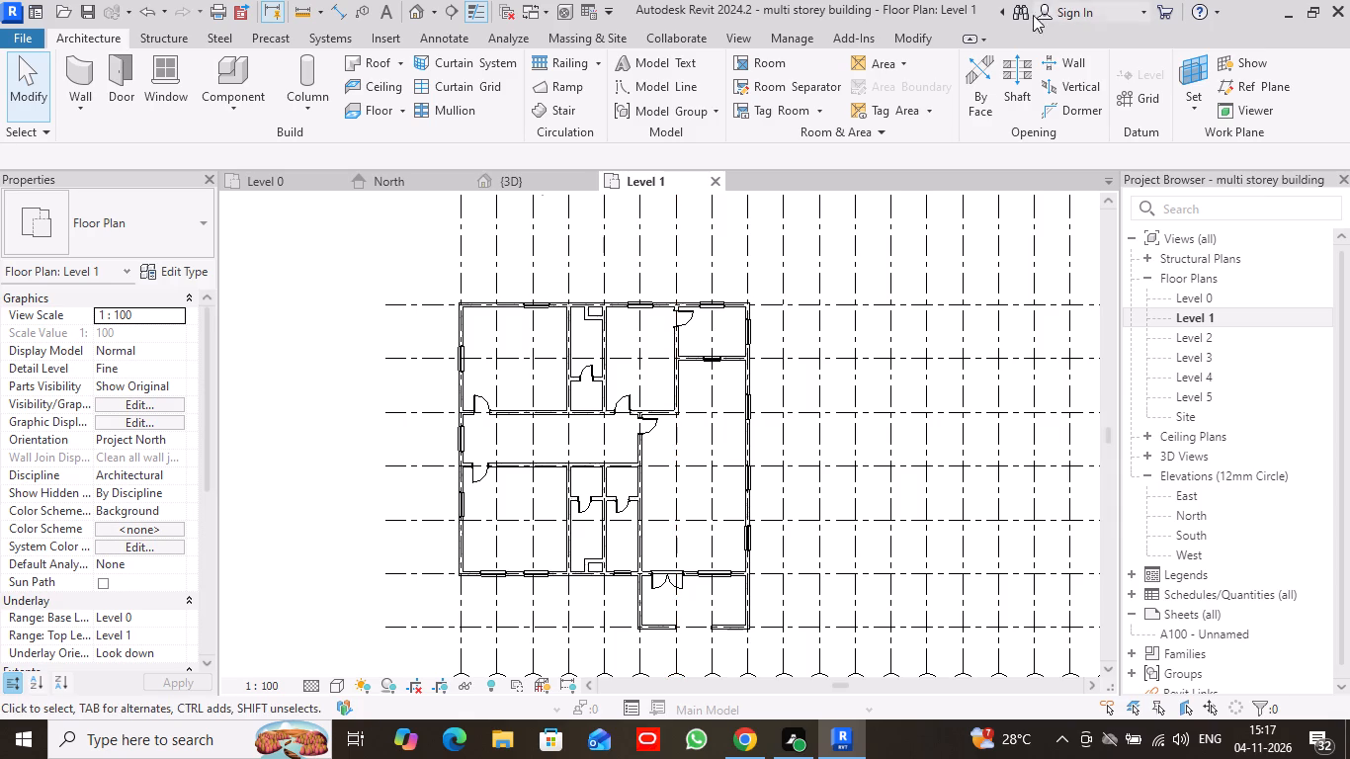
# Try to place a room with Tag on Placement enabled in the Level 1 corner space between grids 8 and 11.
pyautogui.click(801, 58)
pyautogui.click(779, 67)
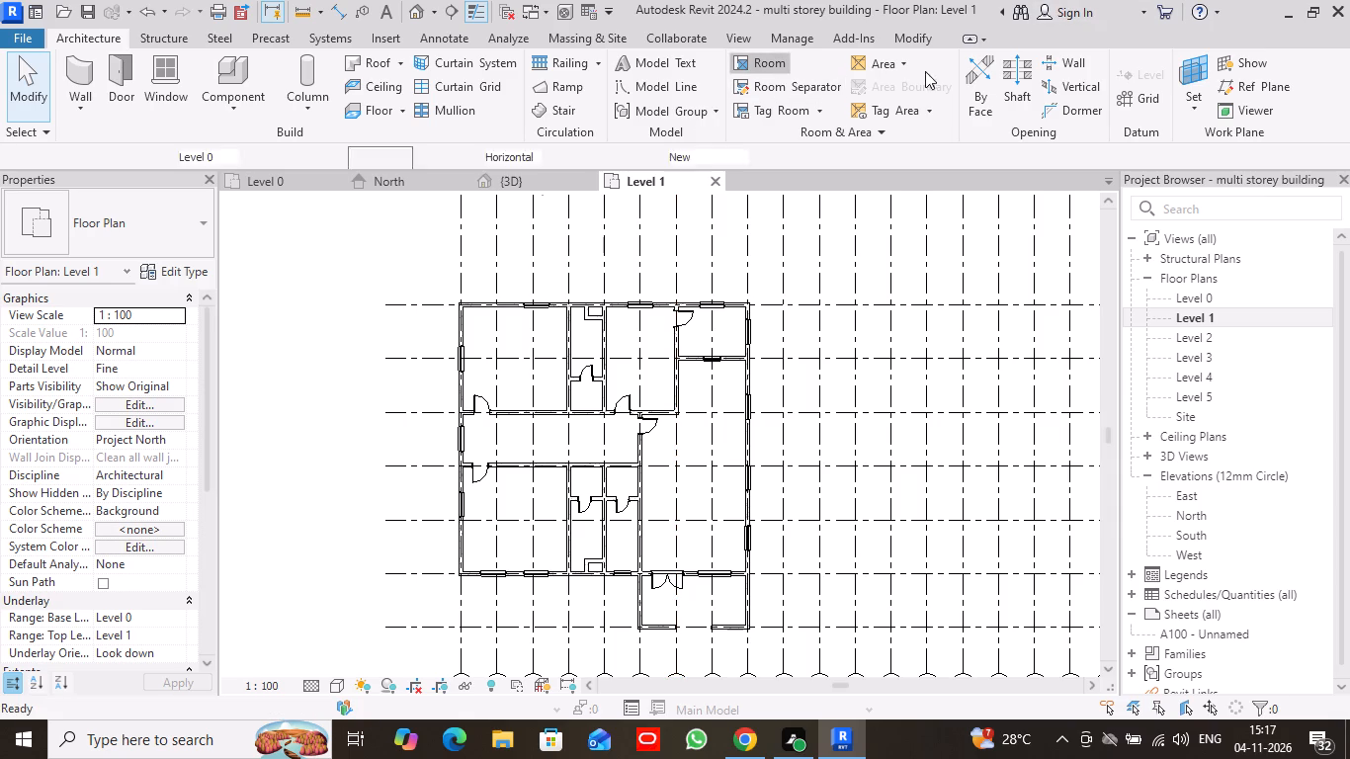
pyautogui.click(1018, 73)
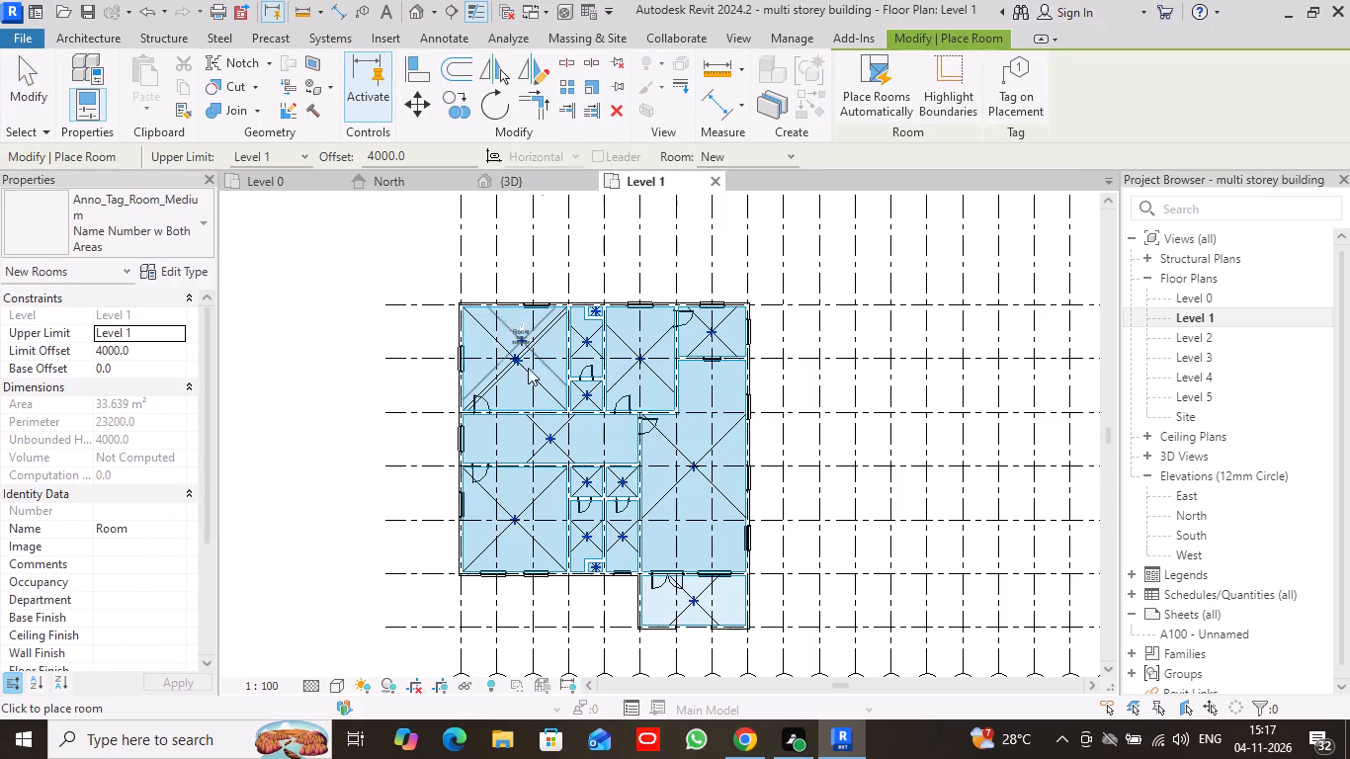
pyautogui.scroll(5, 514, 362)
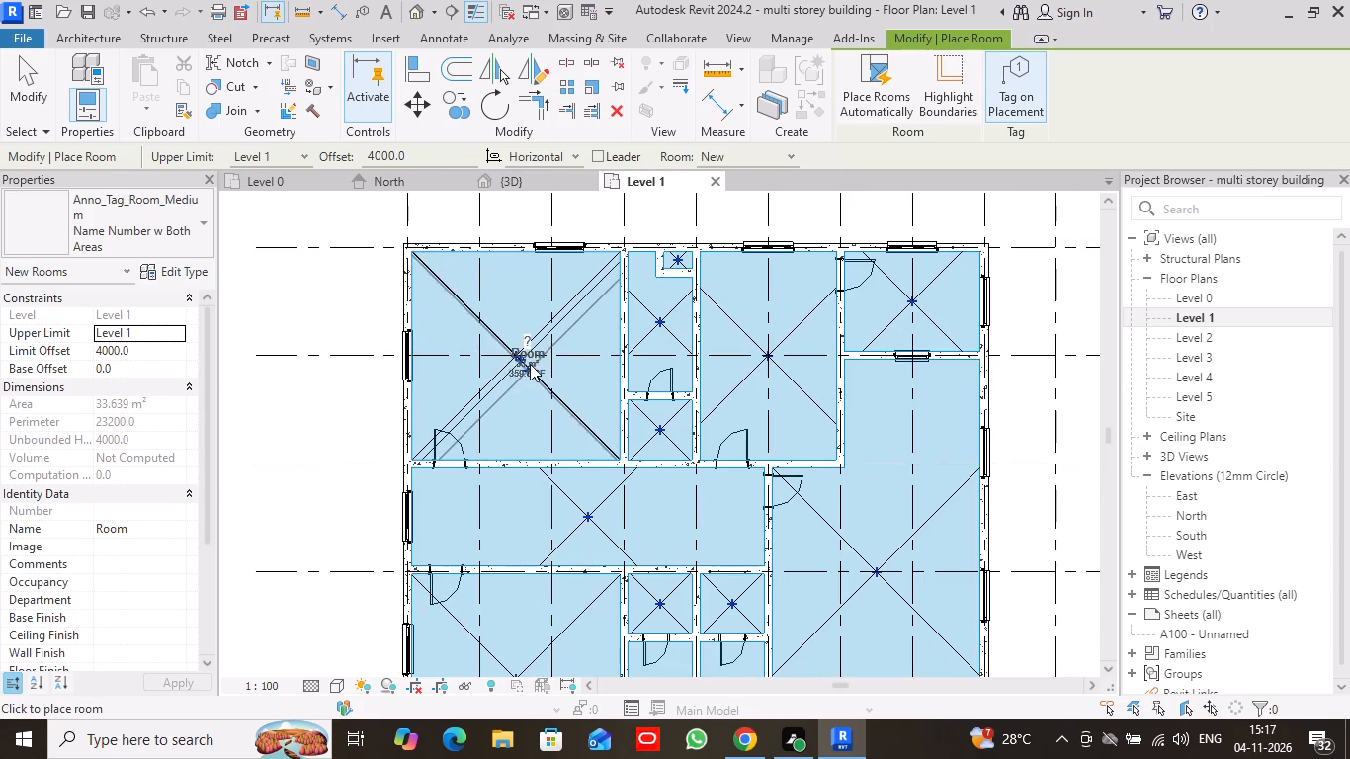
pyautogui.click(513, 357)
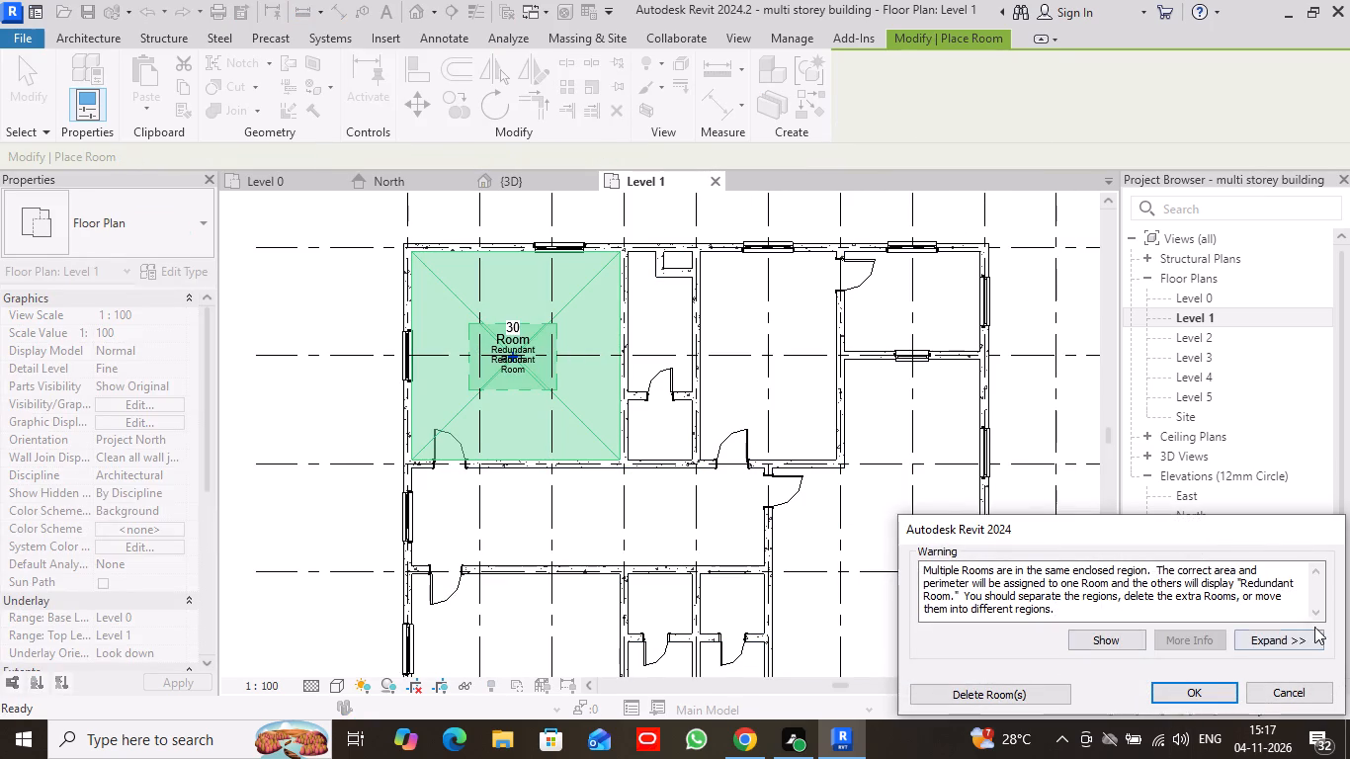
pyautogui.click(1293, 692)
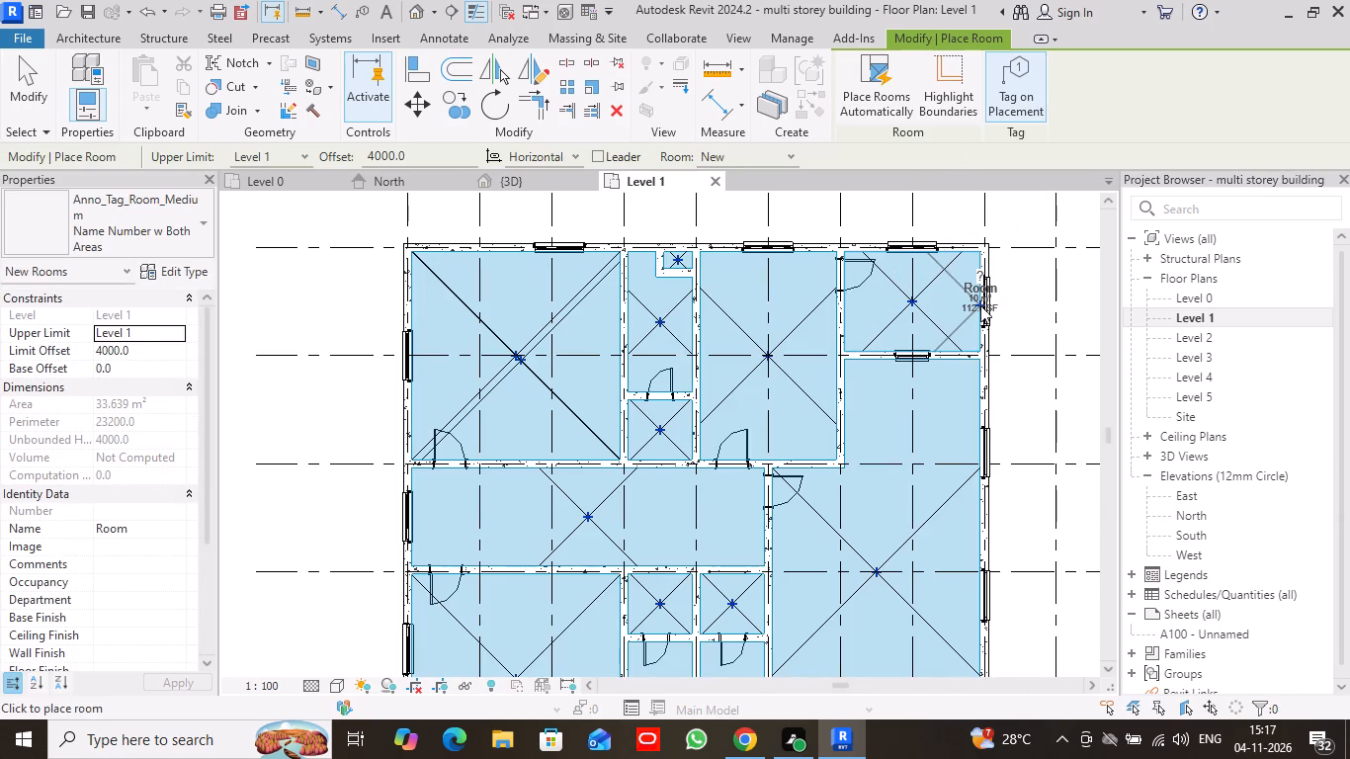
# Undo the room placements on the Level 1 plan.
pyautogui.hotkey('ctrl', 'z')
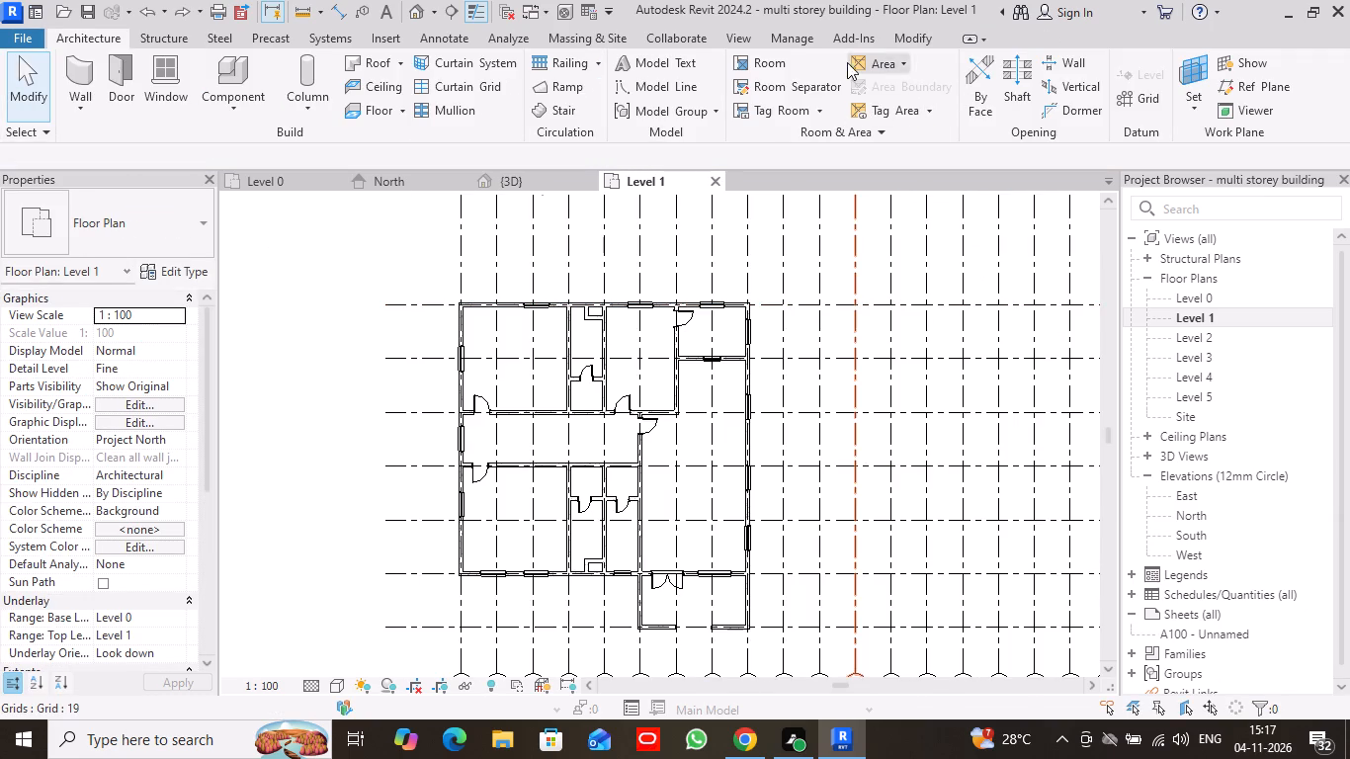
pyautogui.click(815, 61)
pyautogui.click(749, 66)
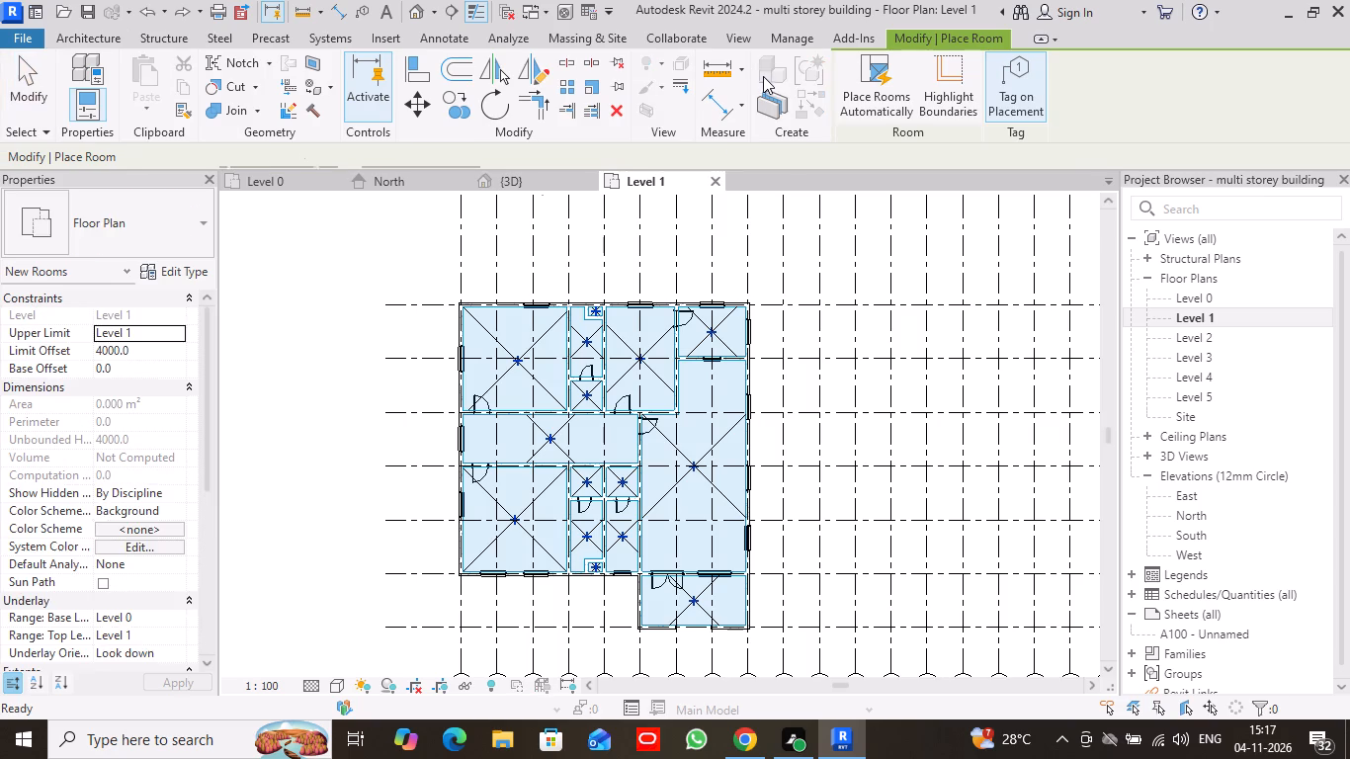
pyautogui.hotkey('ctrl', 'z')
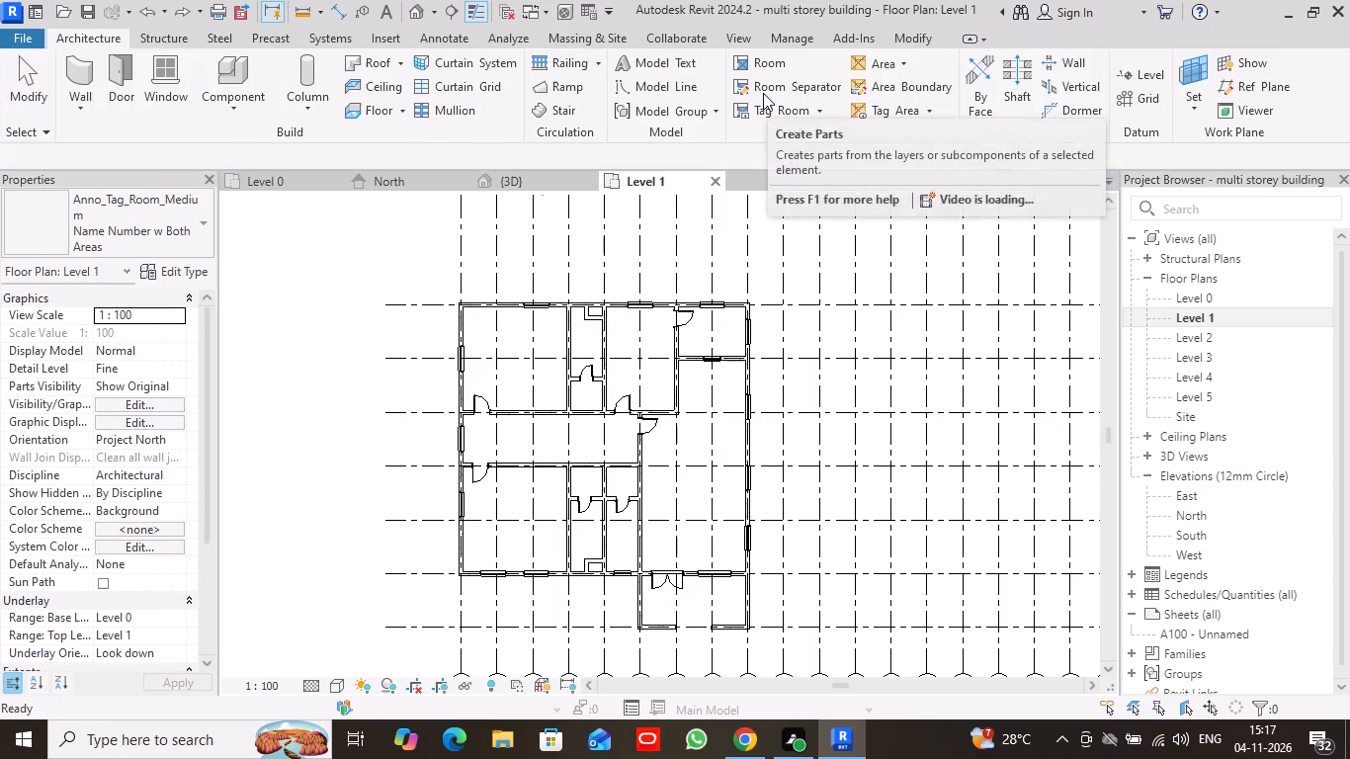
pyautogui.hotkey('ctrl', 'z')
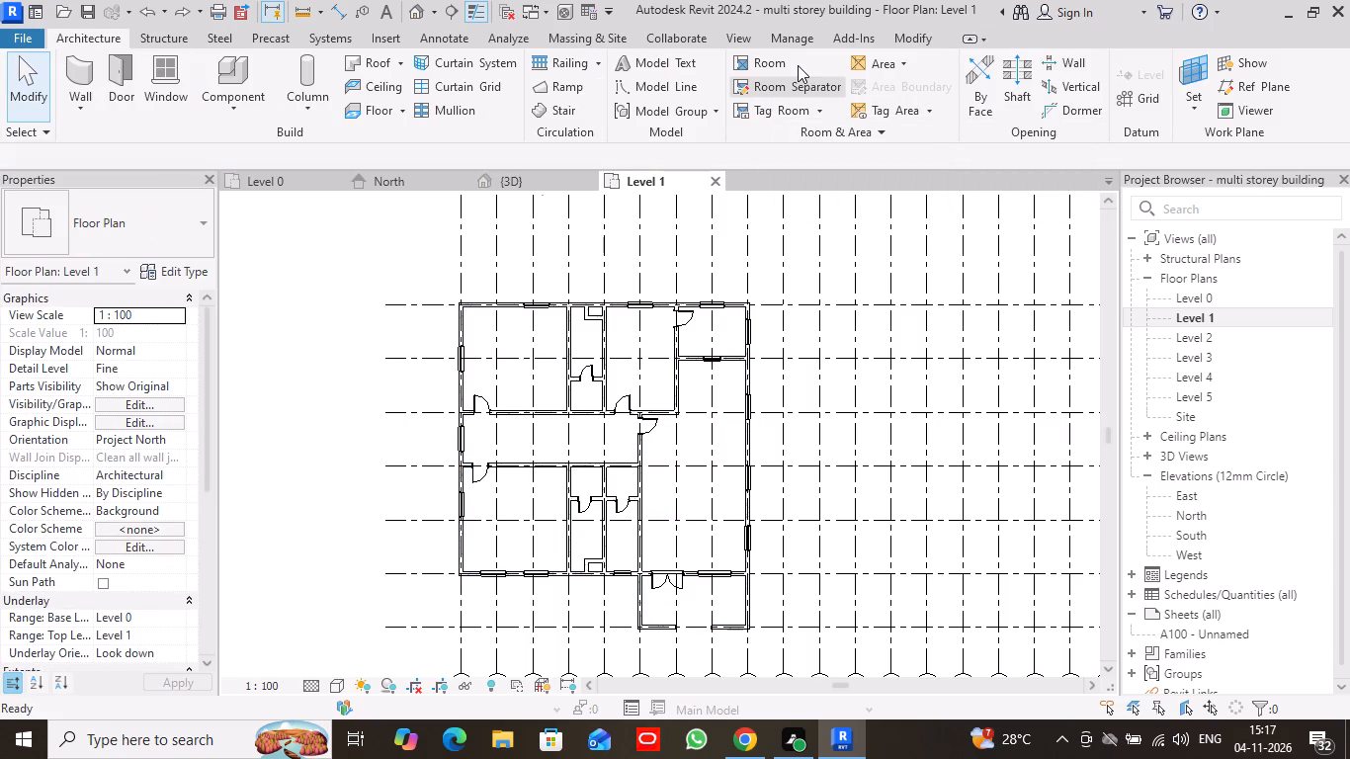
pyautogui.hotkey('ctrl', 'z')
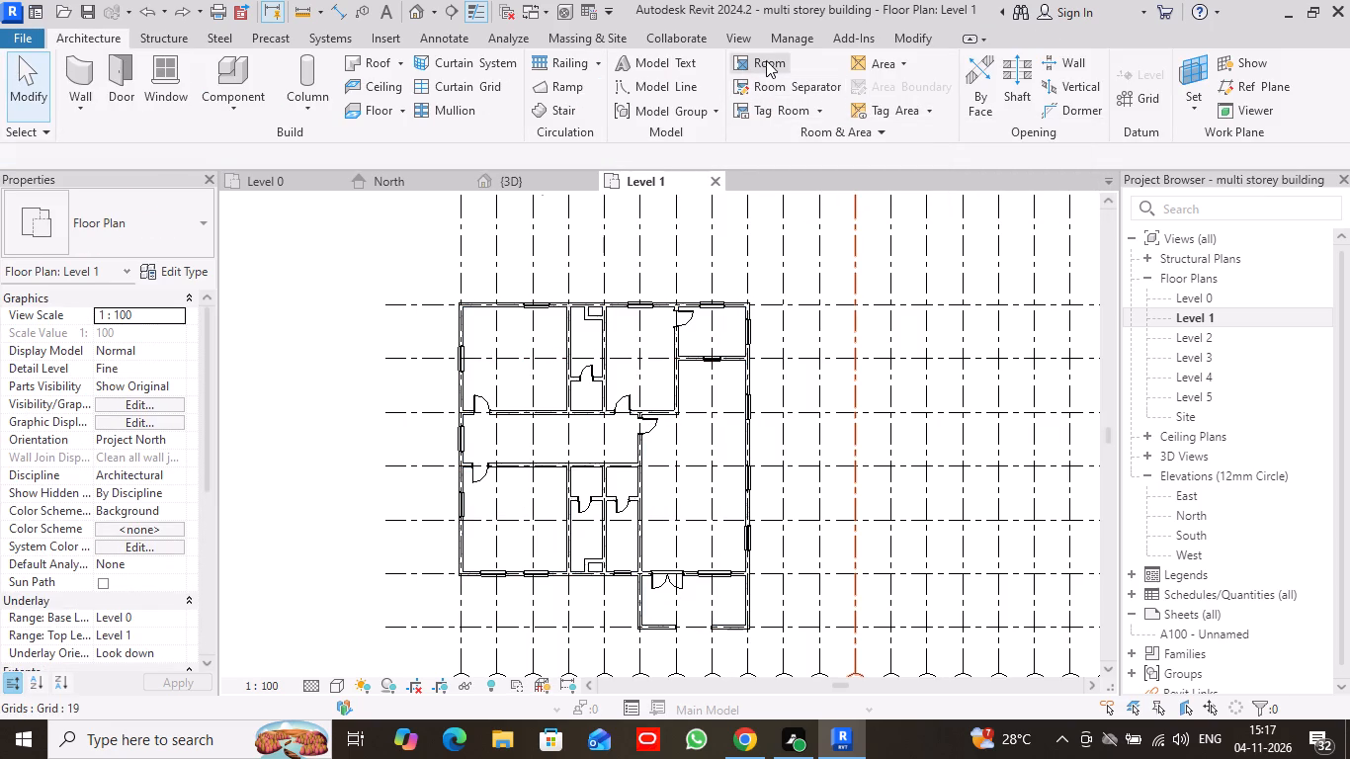
# With Tag on Placement off, place a room in Level 1's corner space between grids 8 and 11, and automatically place rooms in all other enclosed areas.
pyautogui.click(771, 60)
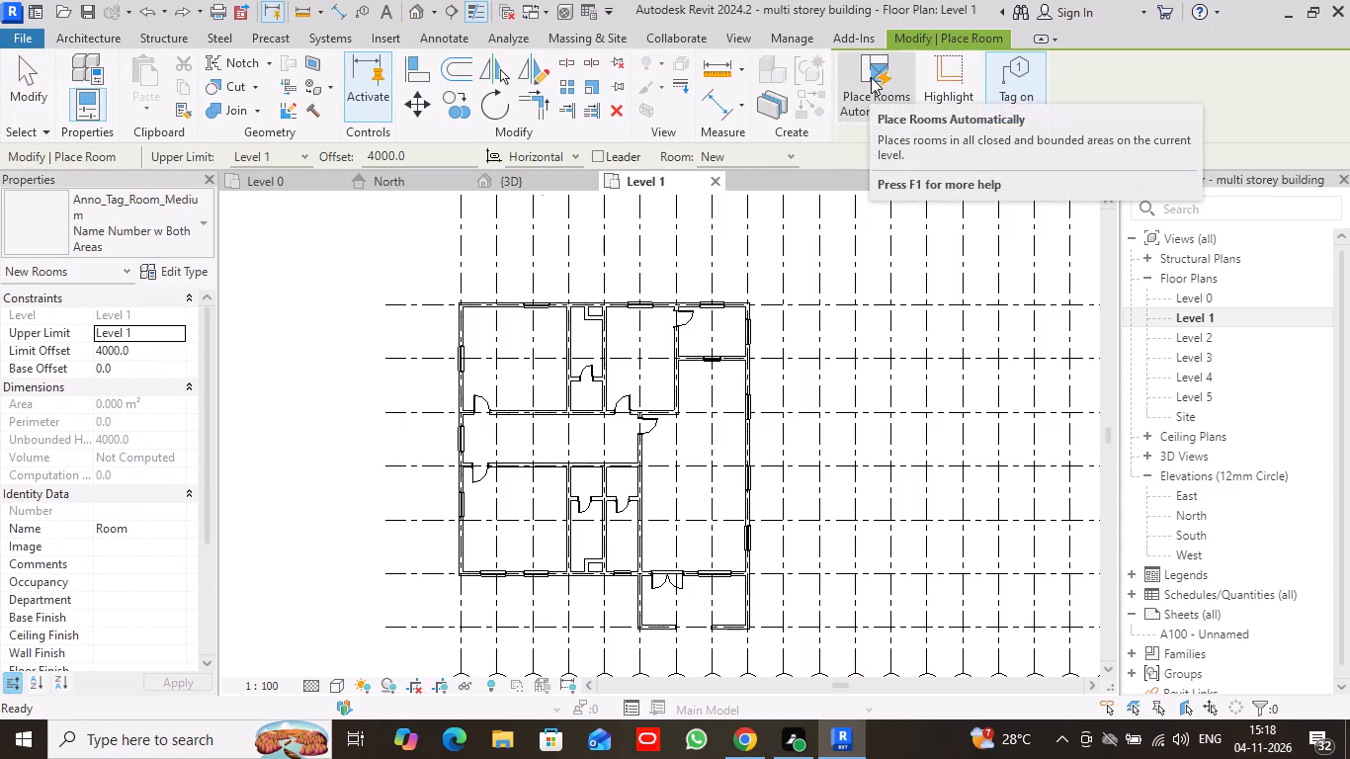
pyautogui.click(1030, 83)
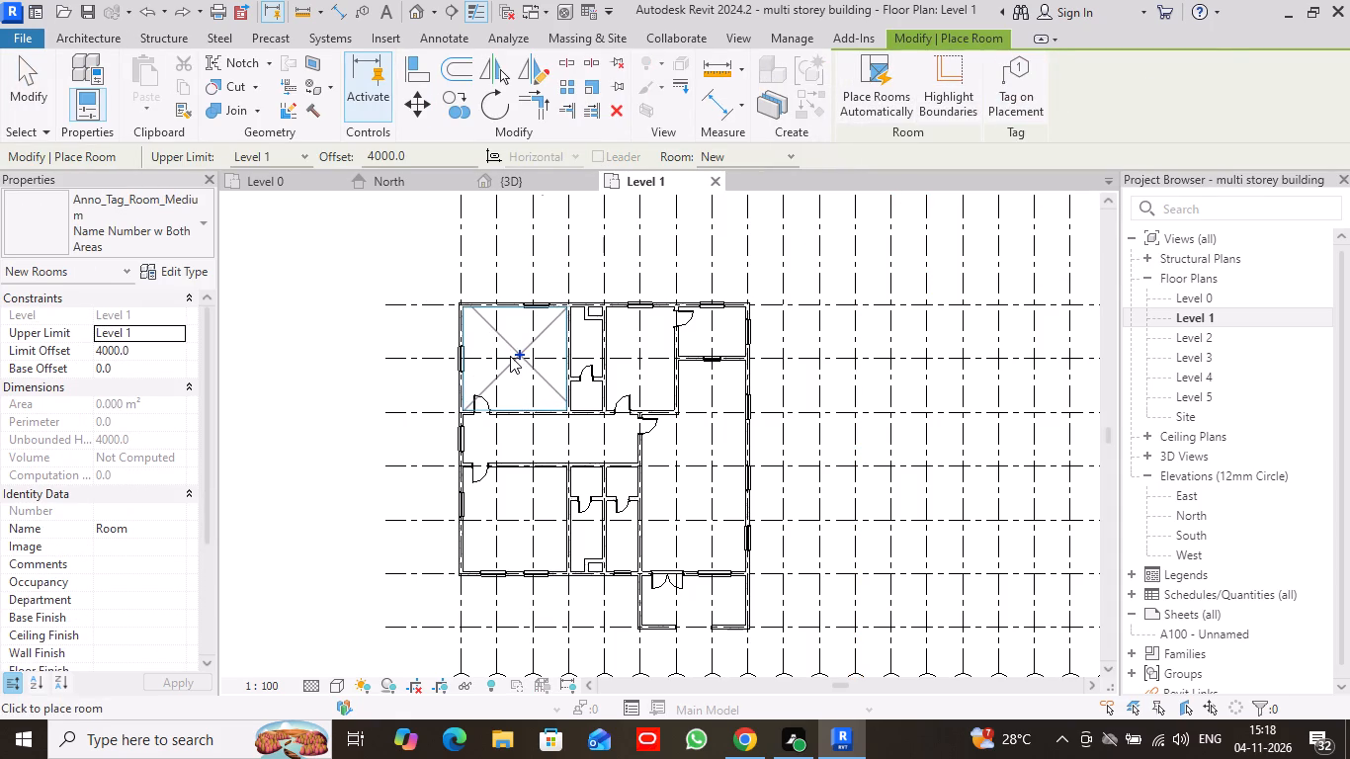
pyautogui.click(515, 357)
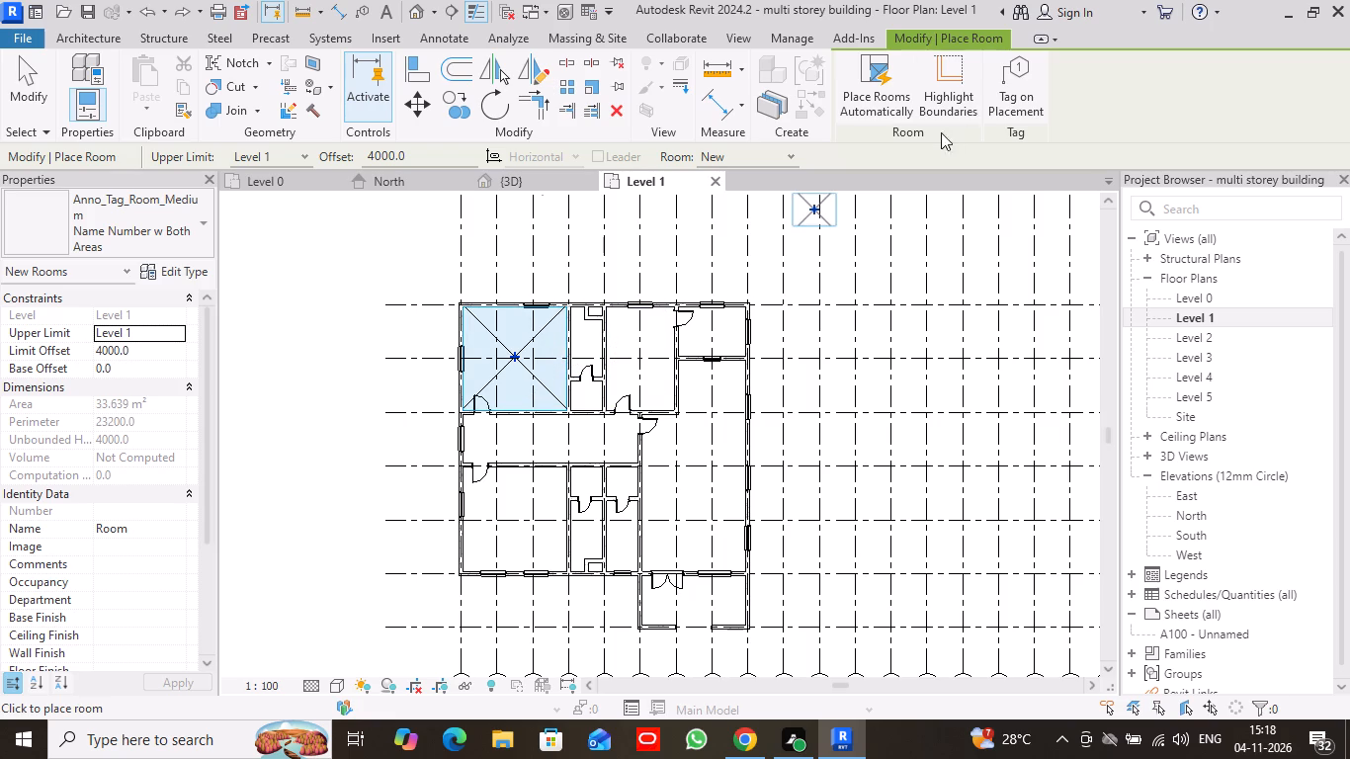
pyautogui.click(880, 74)
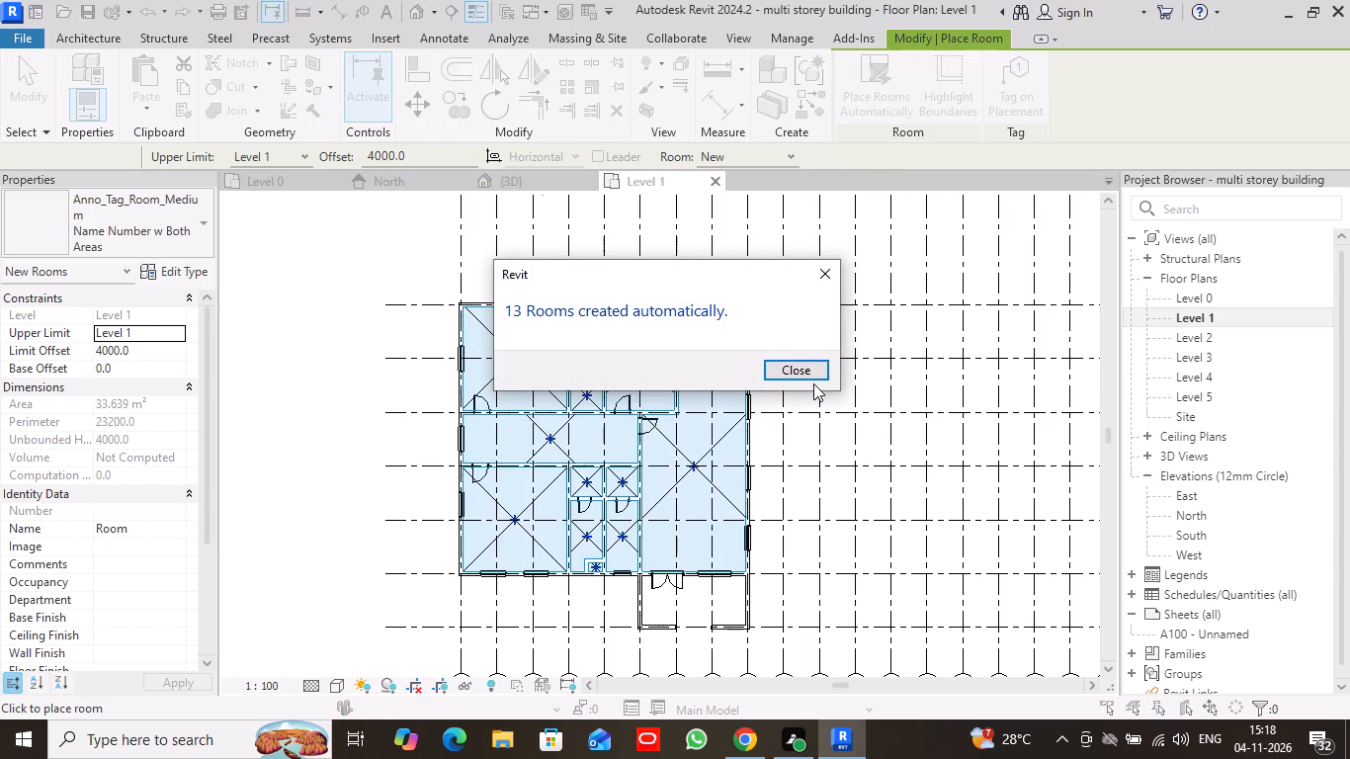
pyautogui.click(796, 365)
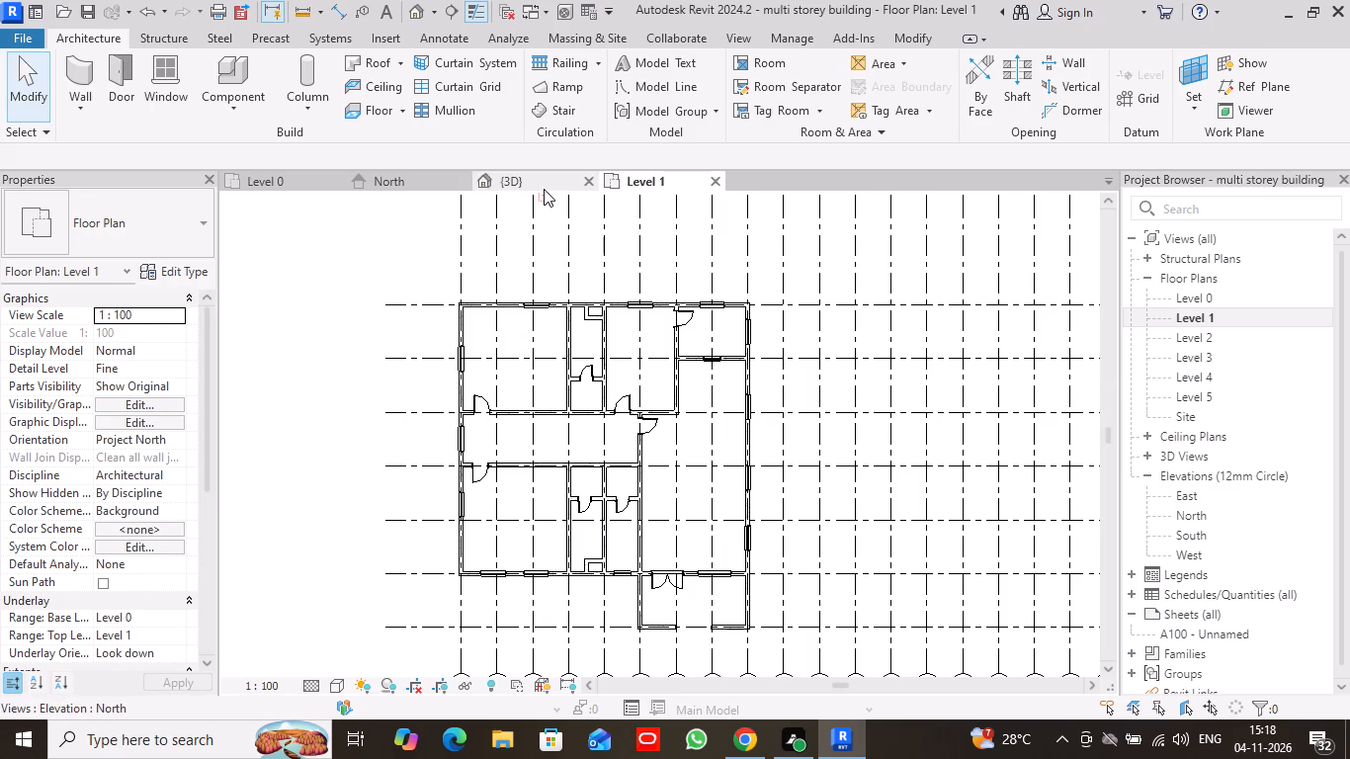
# Compare the Level 0, 3D and Level 1 views and check which Level 0 spaces already contain rooms.
pyautogui.click(276, 178)
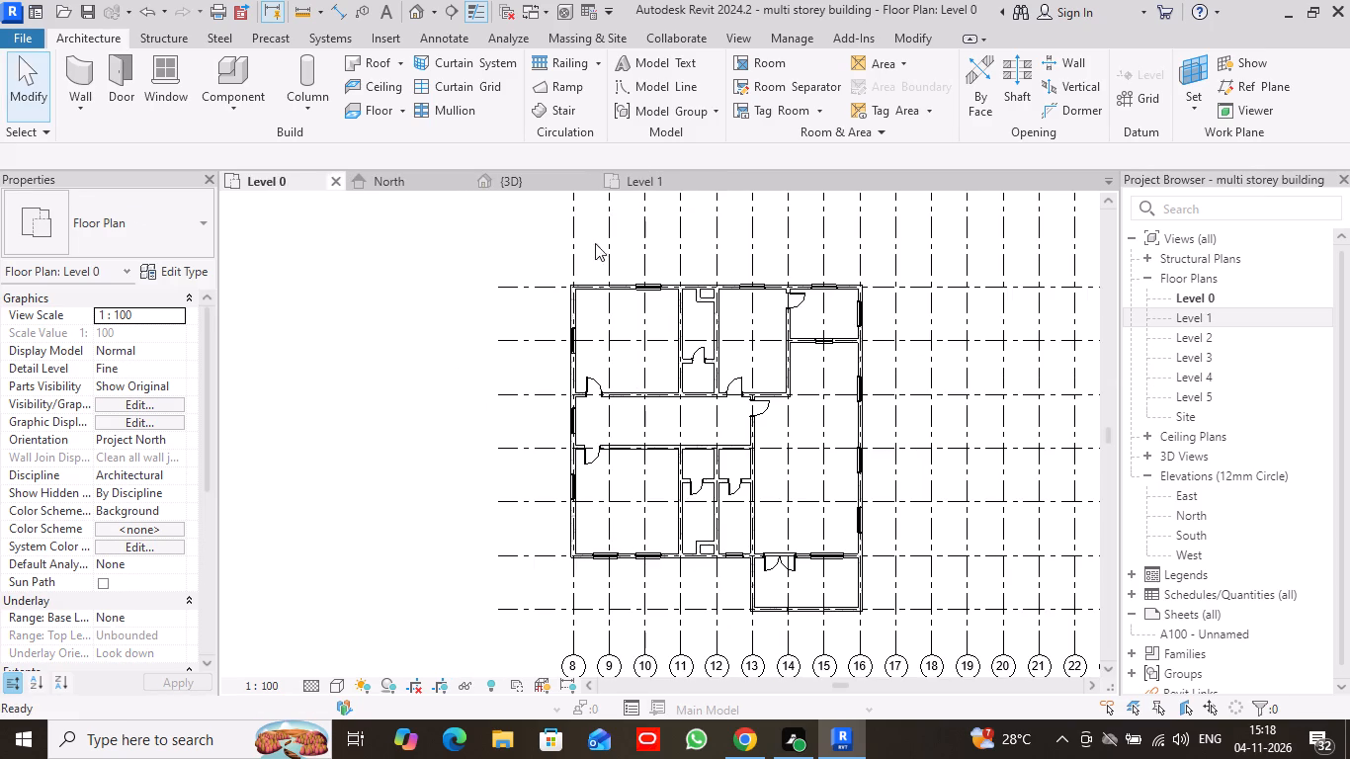
pyautogui.scroll(-1, 828, 268)
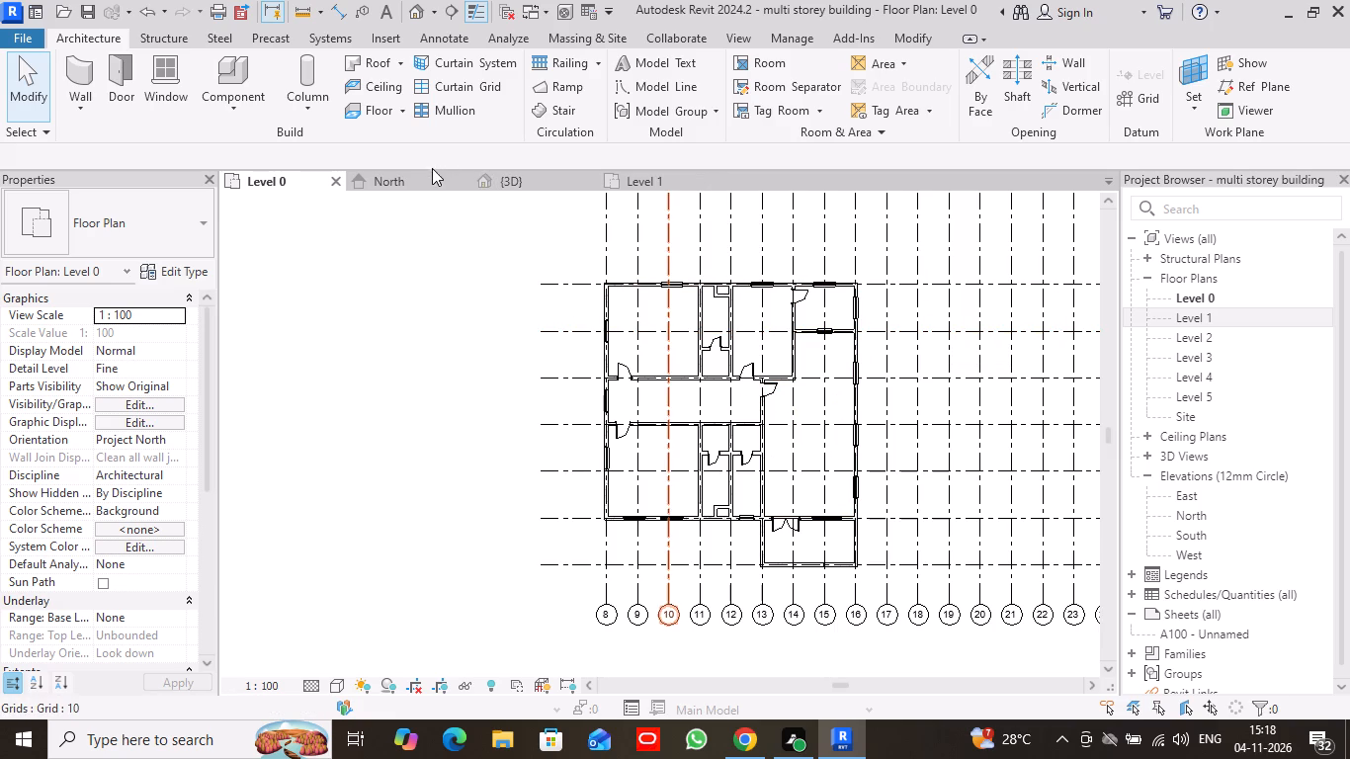
pyautogui.click(571, 179)
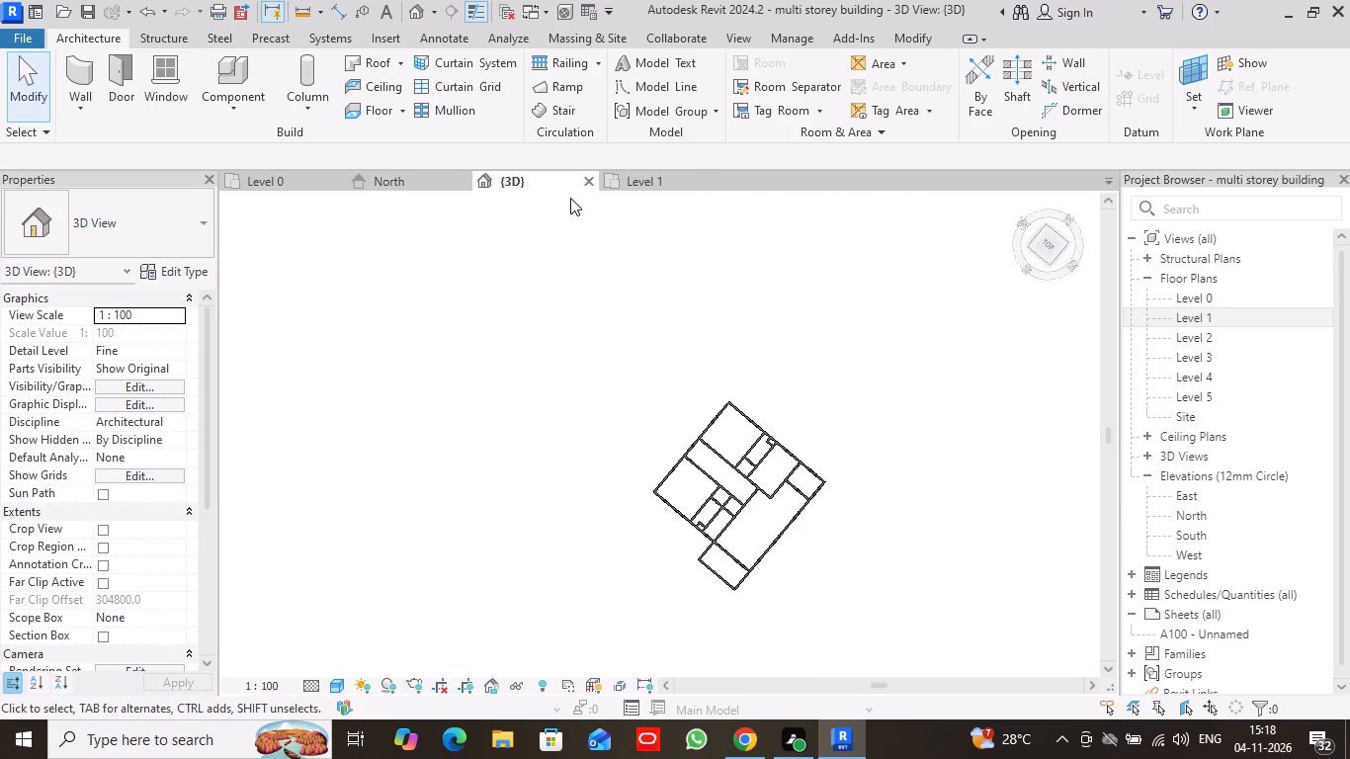
pyautogui.click(644, 184)
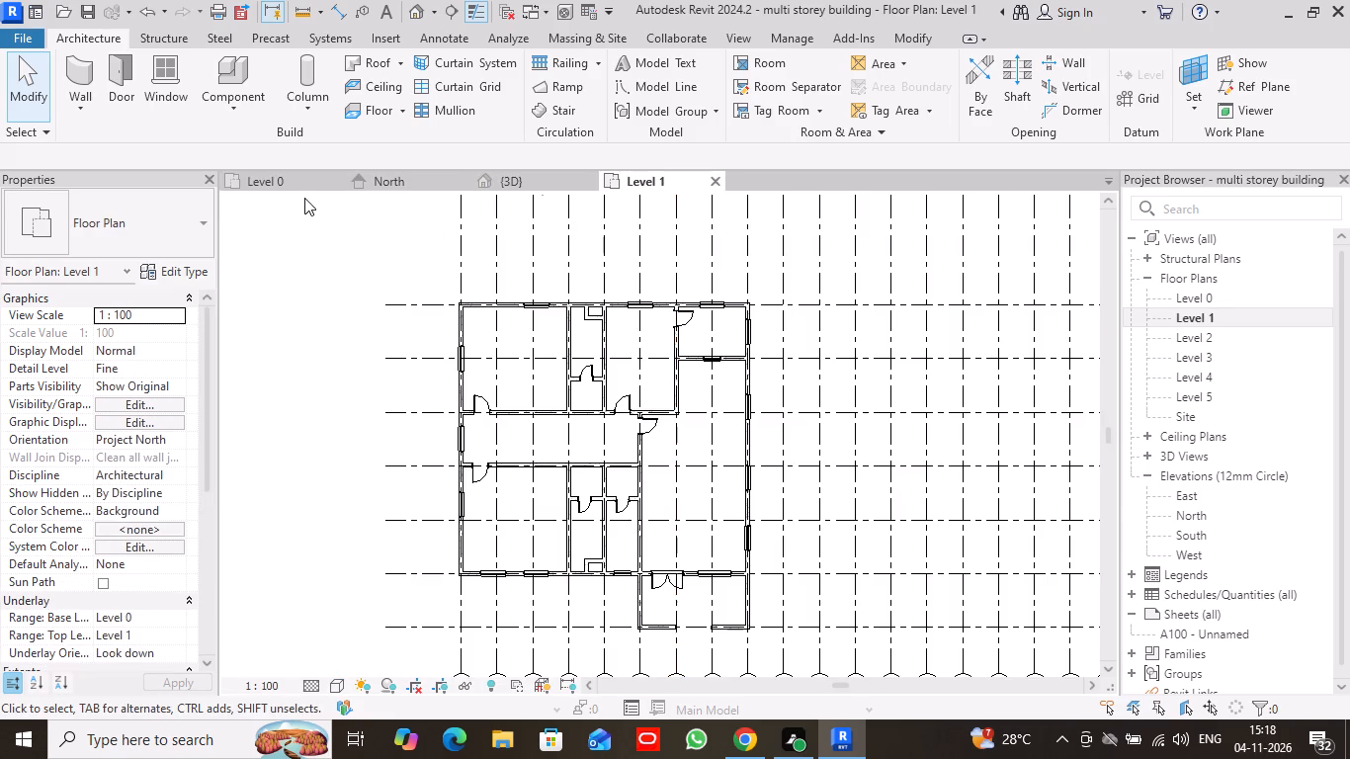
pyautogui.click(300, 188)
pyautogui.scroll(3, 888, 411)
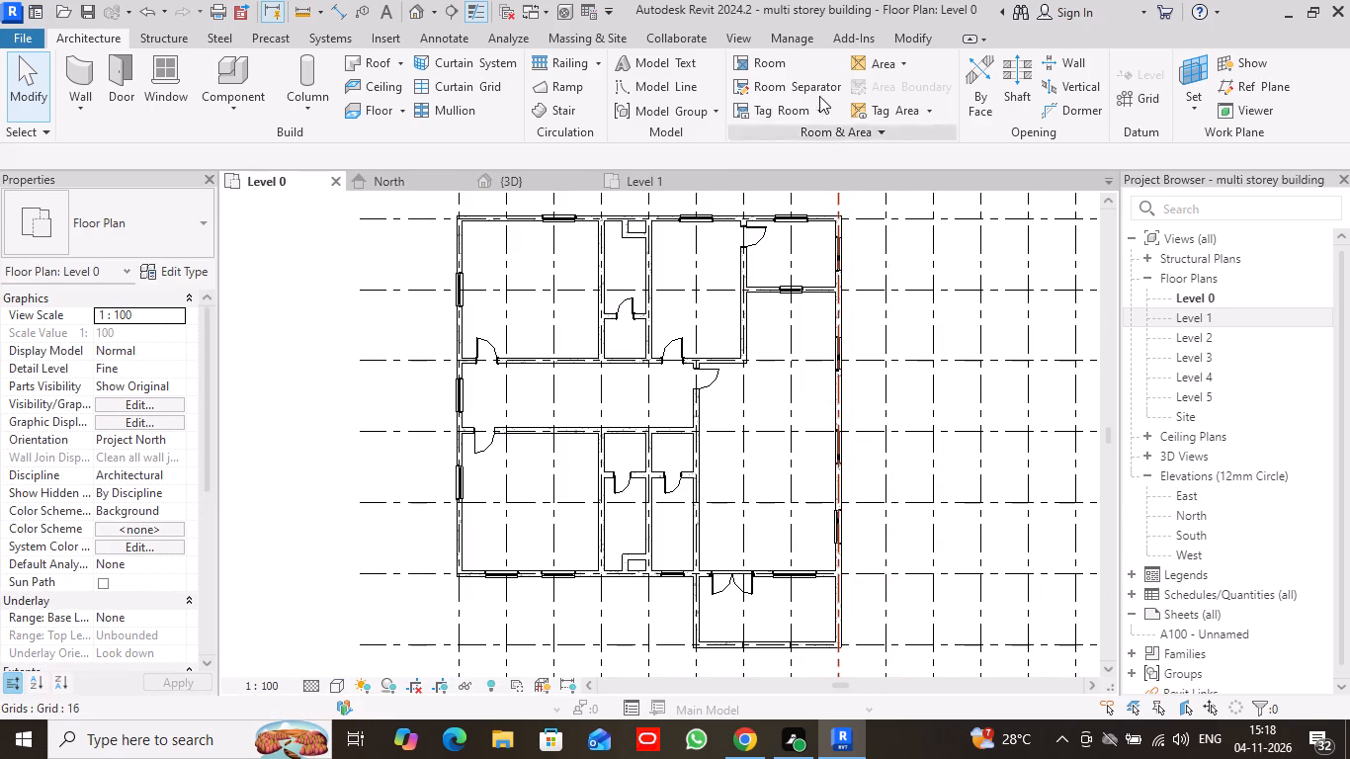
pyautogui.click(766, 68)
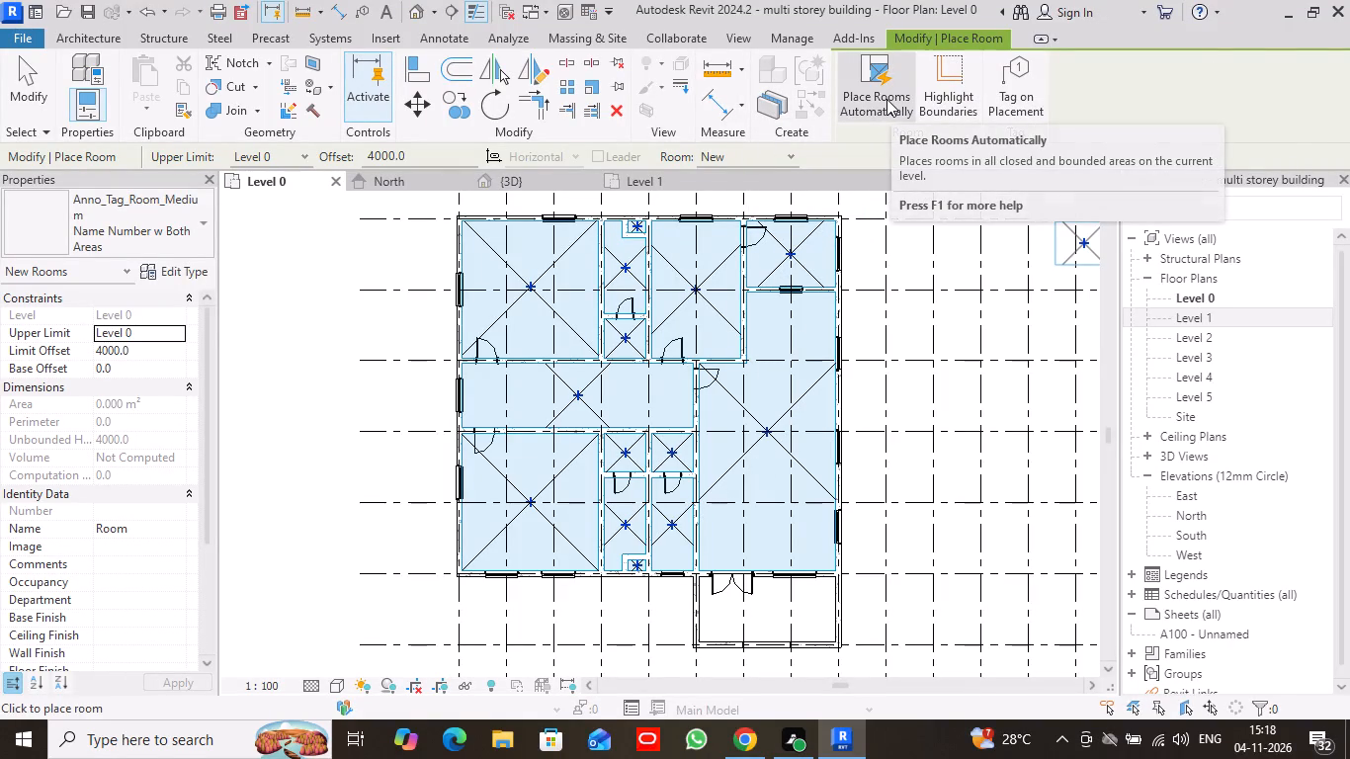
pyautogui.click(30, 66)
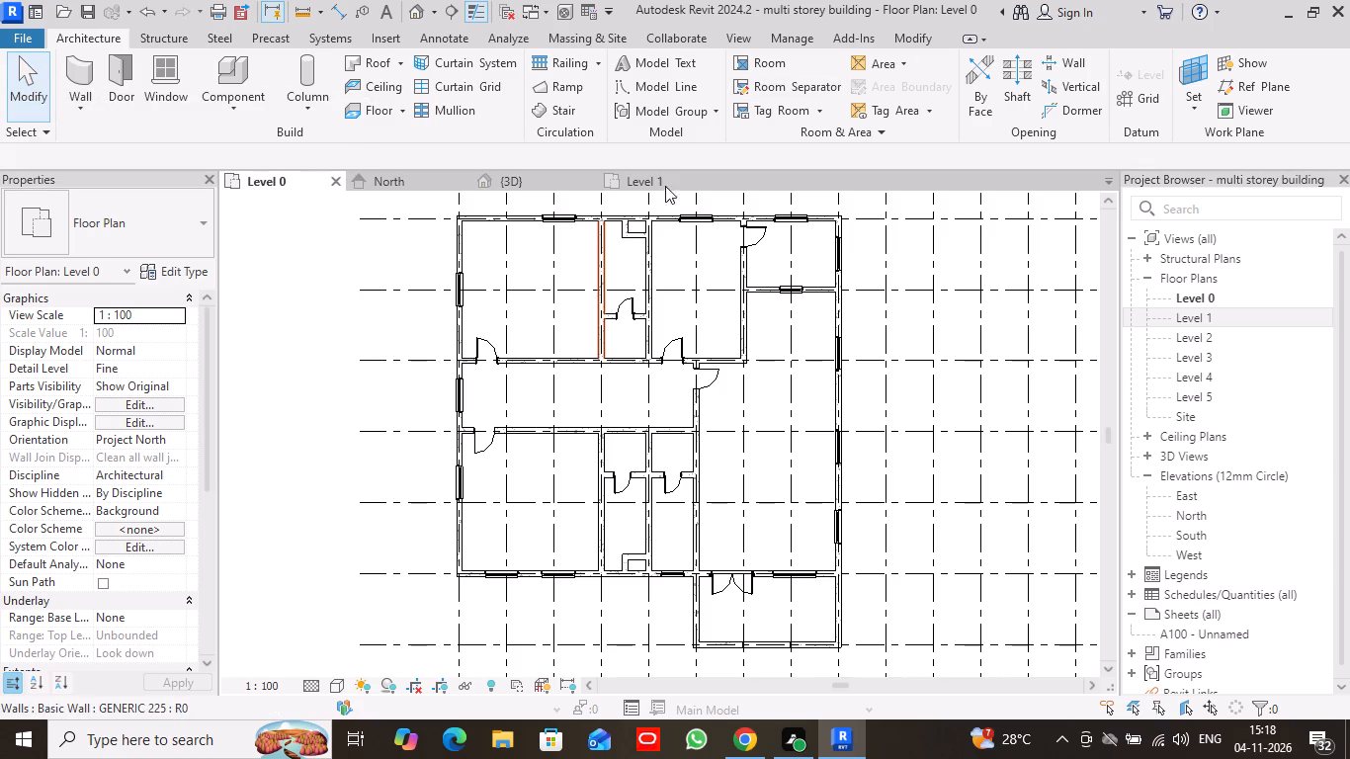
# Inspect the properties of the existing rooms between grids 8 and 11 and grids 12 and 14 on the Level 0 plan.
pyautogui.click(536, 285)
pyautogui.click(531, 270)
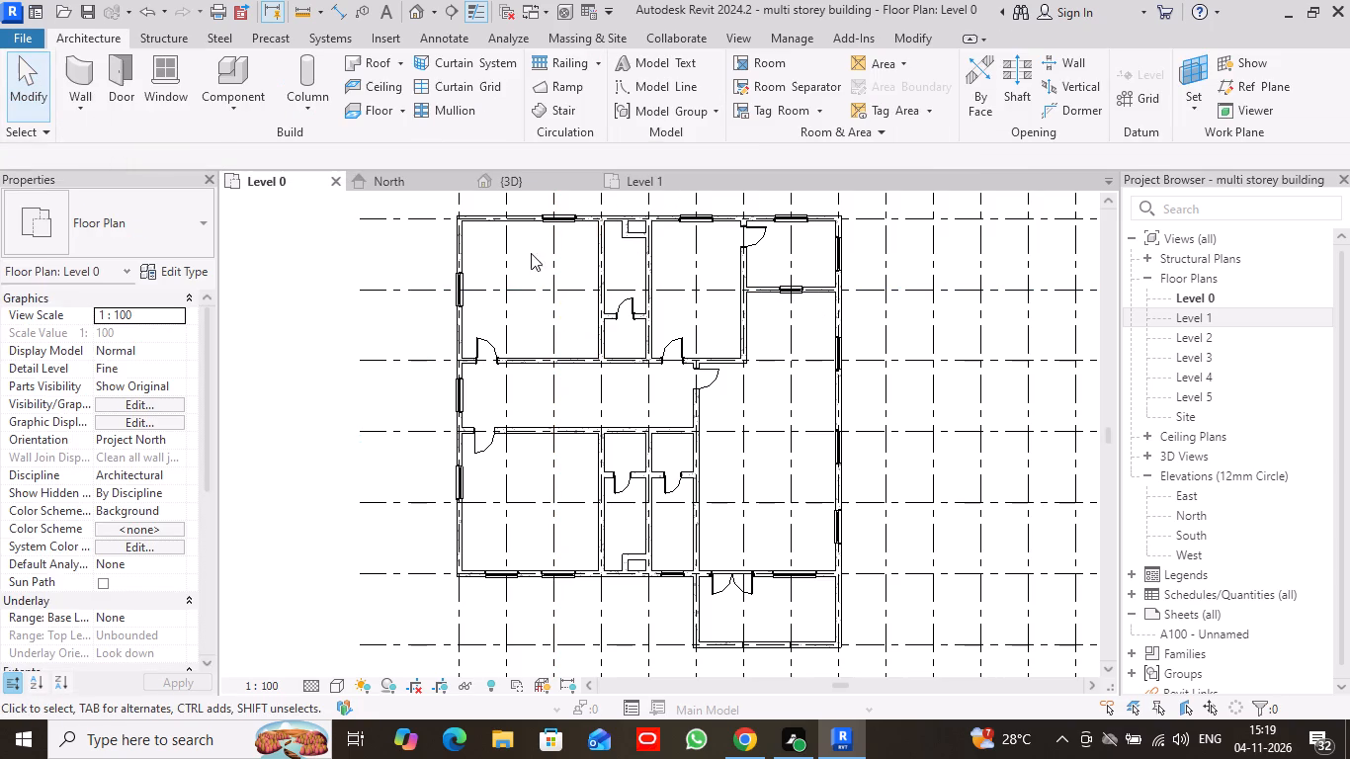
pyautogui.click(522, 302)
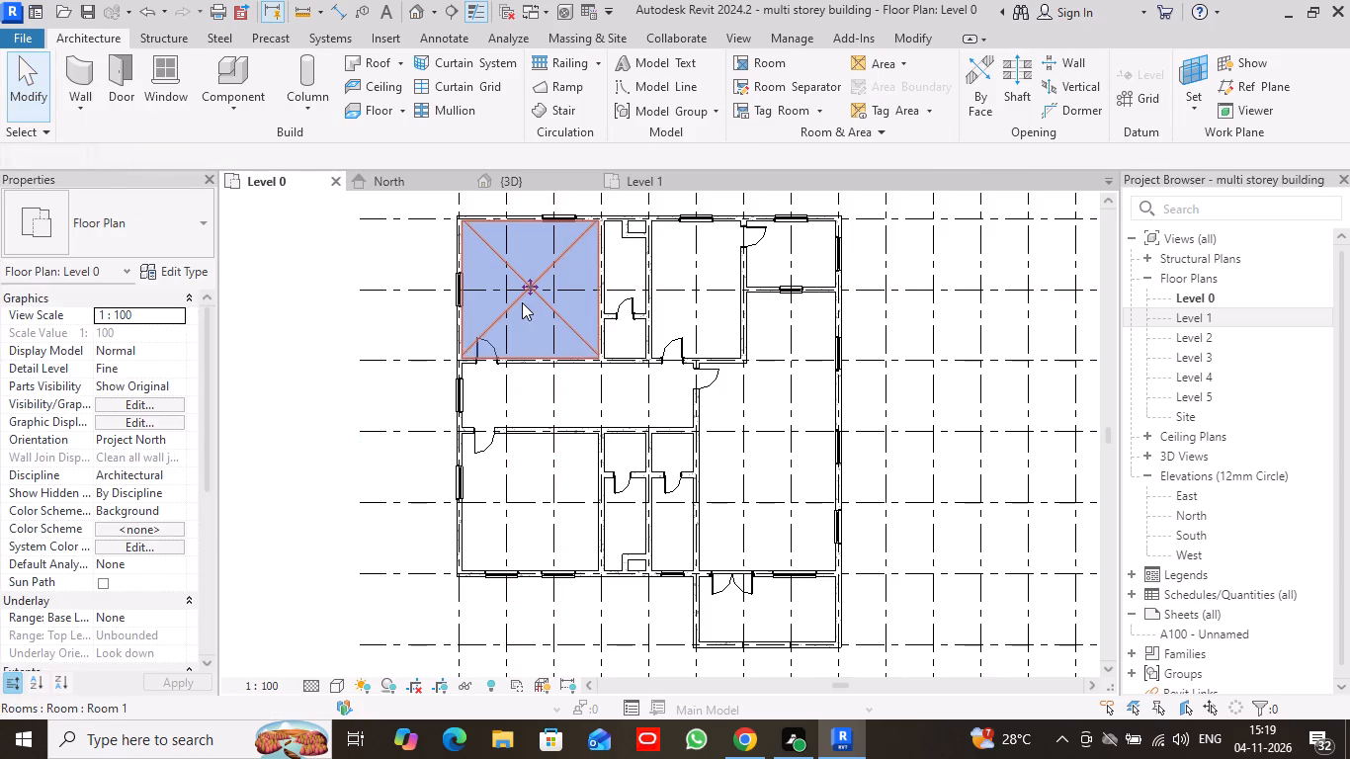
pyautogui.click(726, 322)
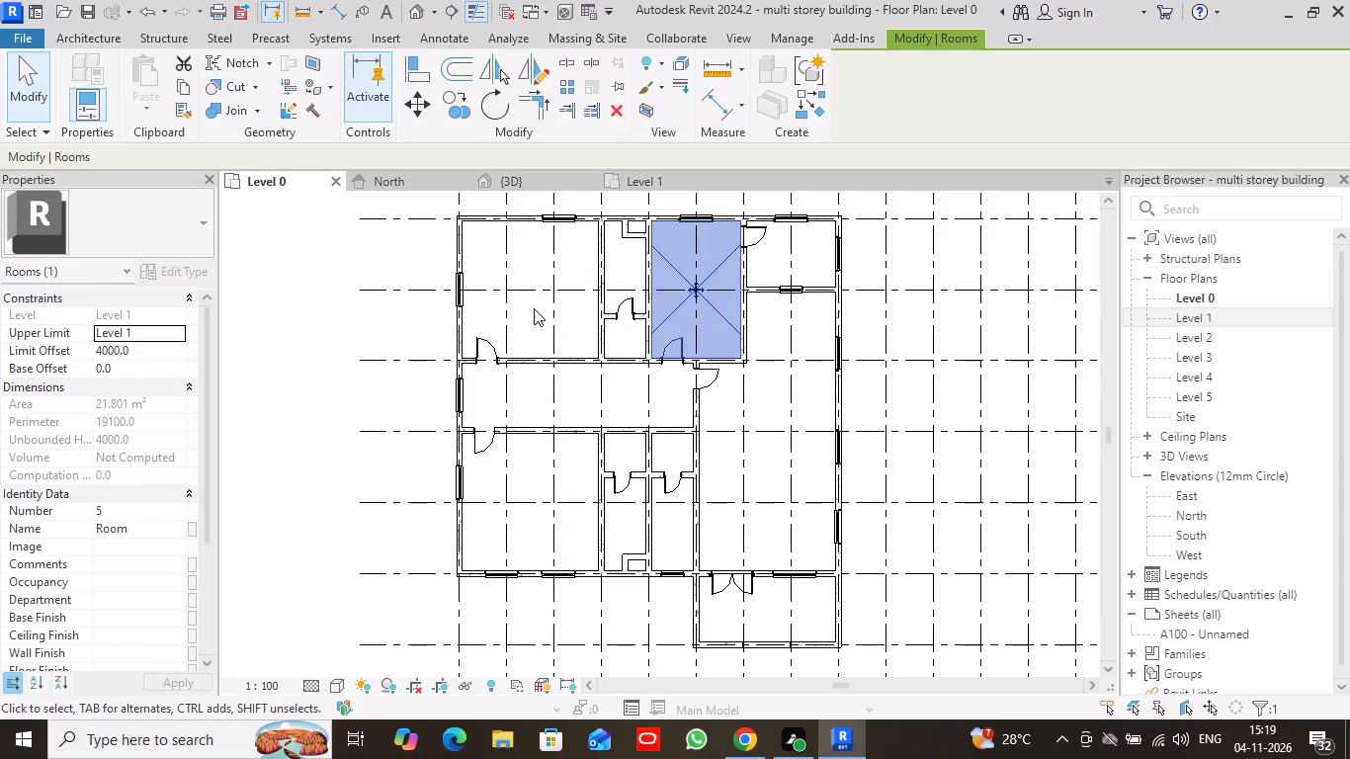
pyautogui.rightClick(544, 302)
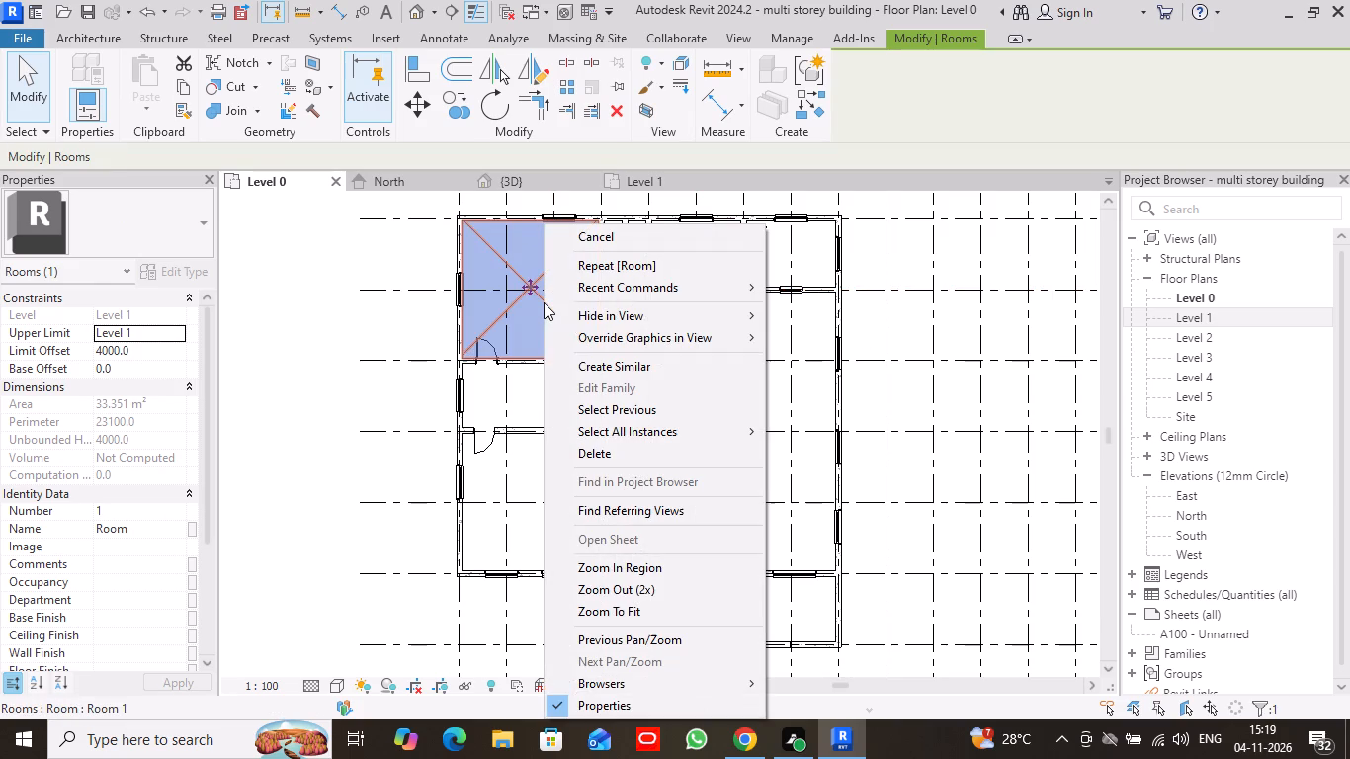
pyautogui.click(651, 268)
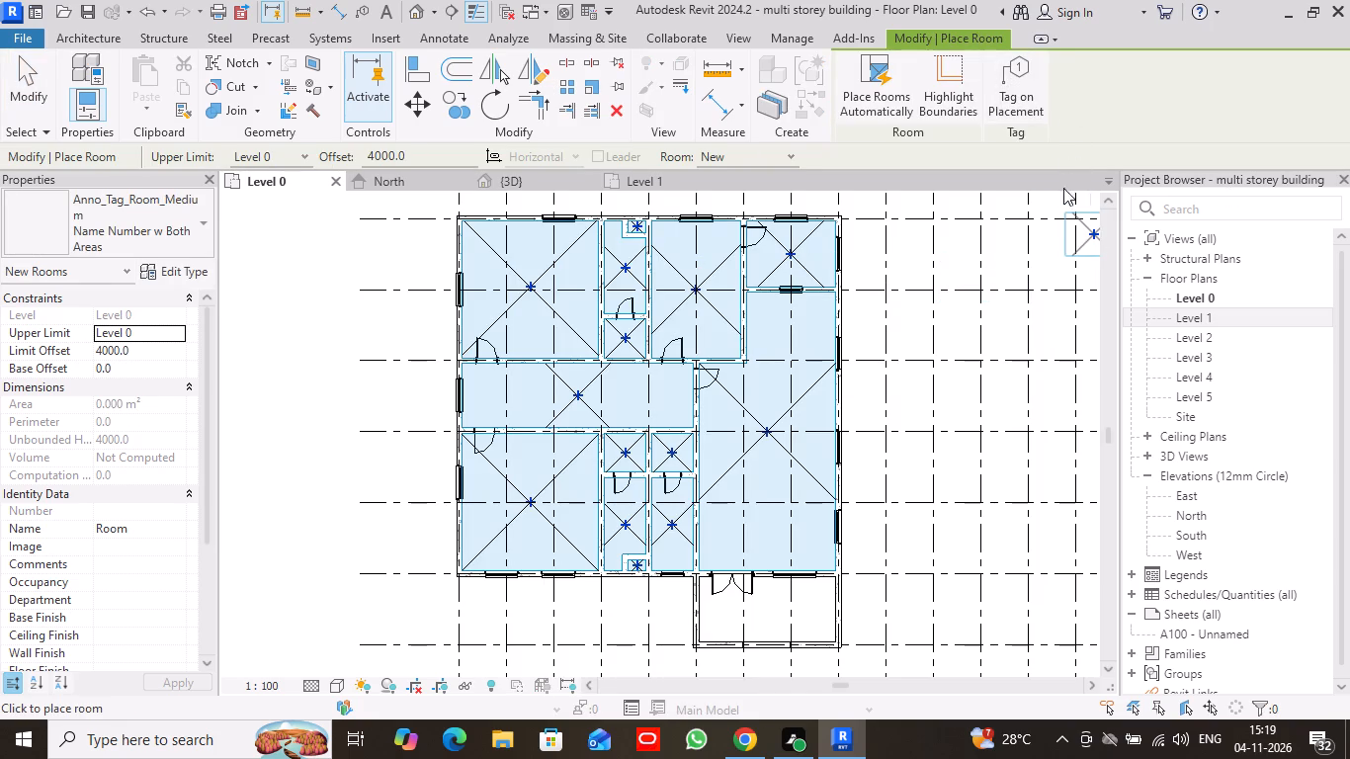
pyautogui.click(43, 97)
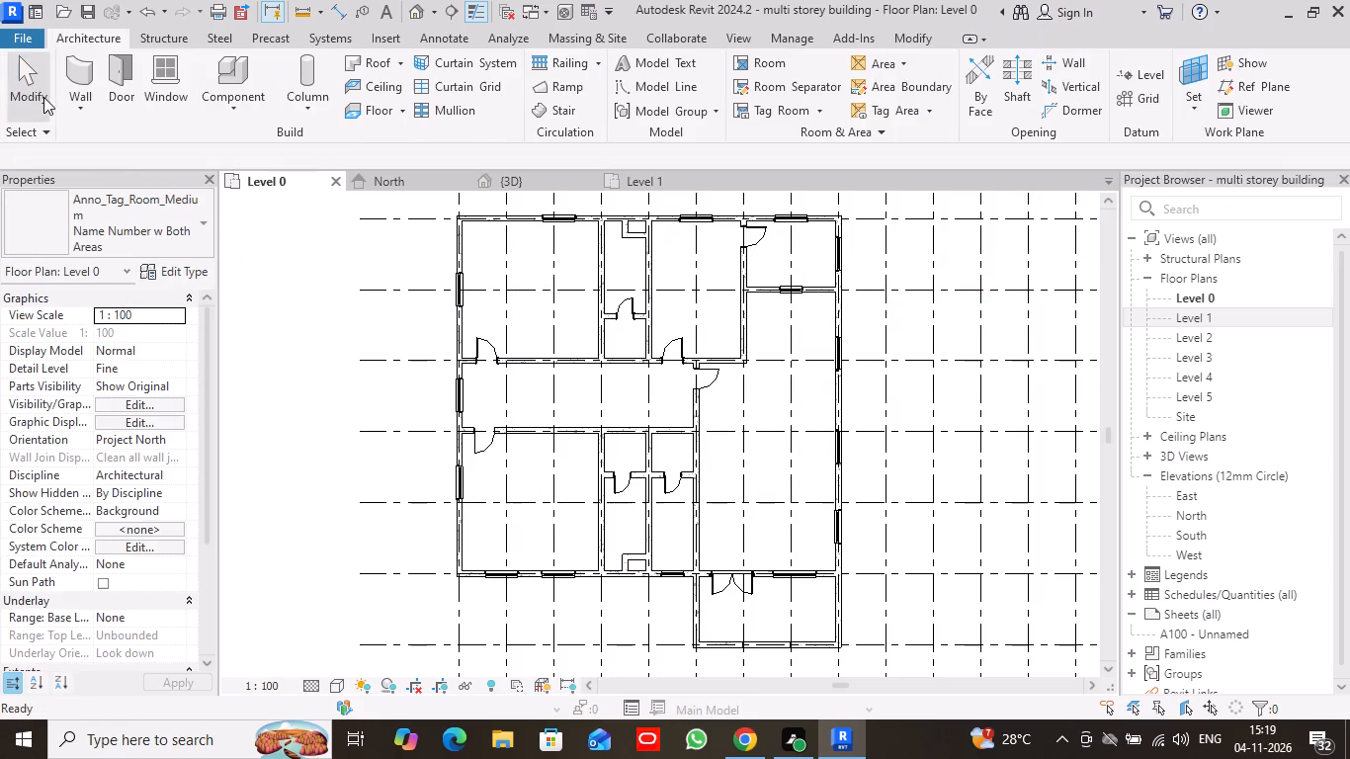
# Undo the earlier room placements so rooms can be placed from the Level 0 plan.
pyautogui.scroll(-5, 770, 209)
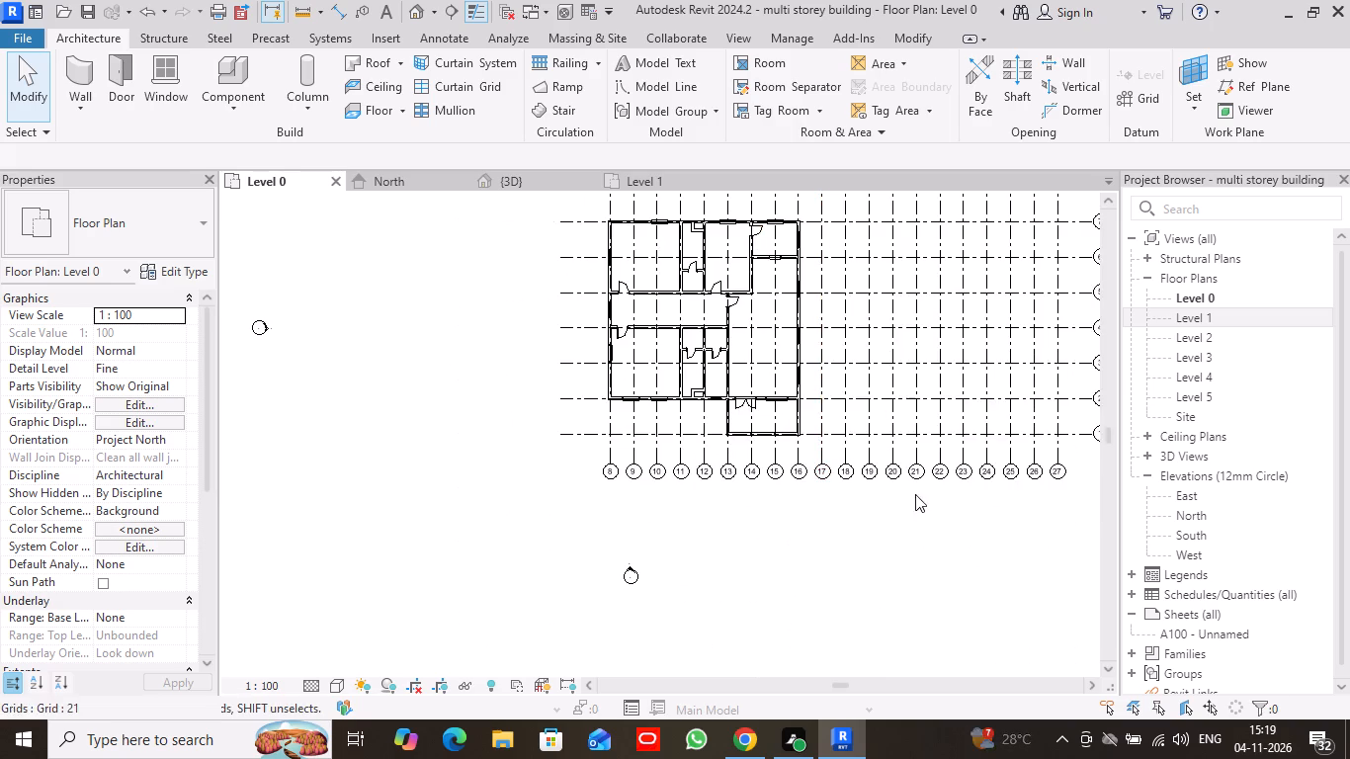
pyautogui.scroll(-1, 910, 515)
pyautogui.moveTo(910, 515); pyautogui.dragTo(825, 550, button='middle')
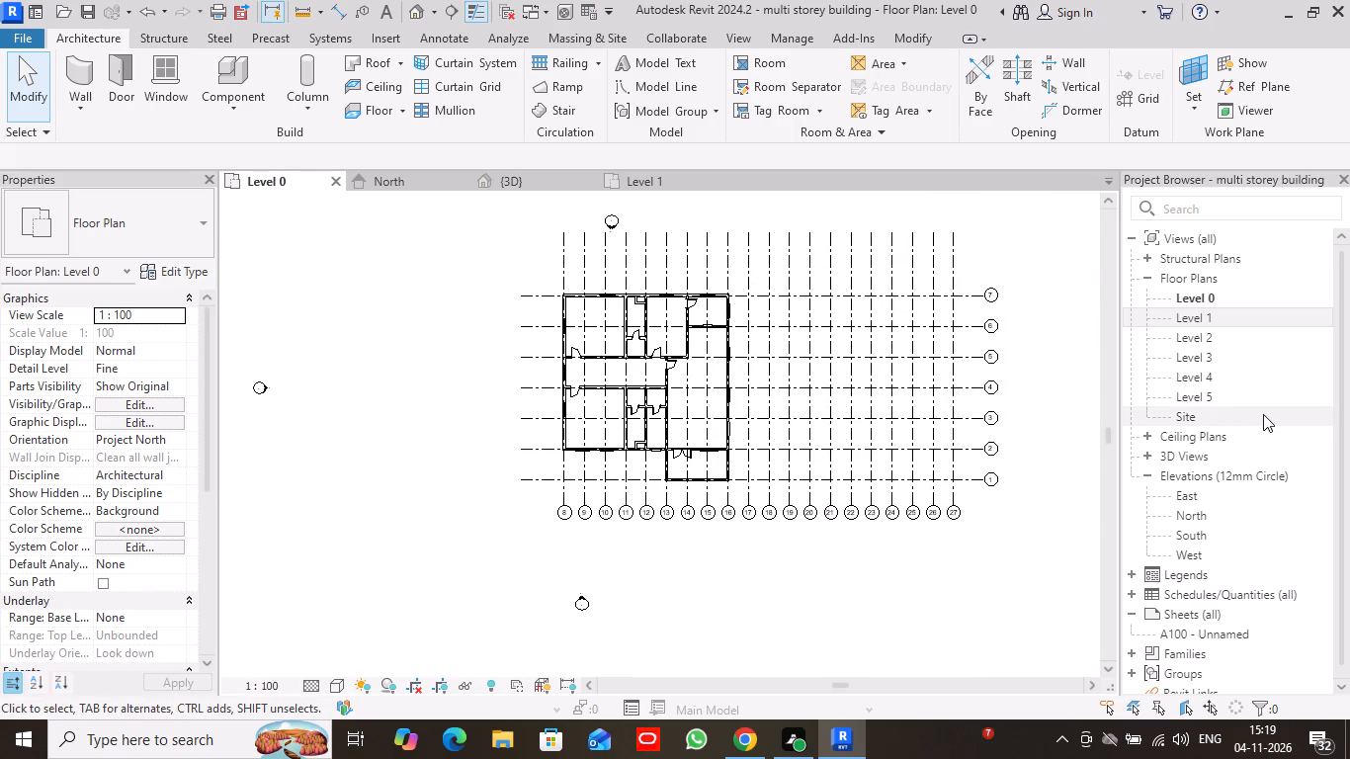
pyautogui.hotkey('ctrl', 'z')
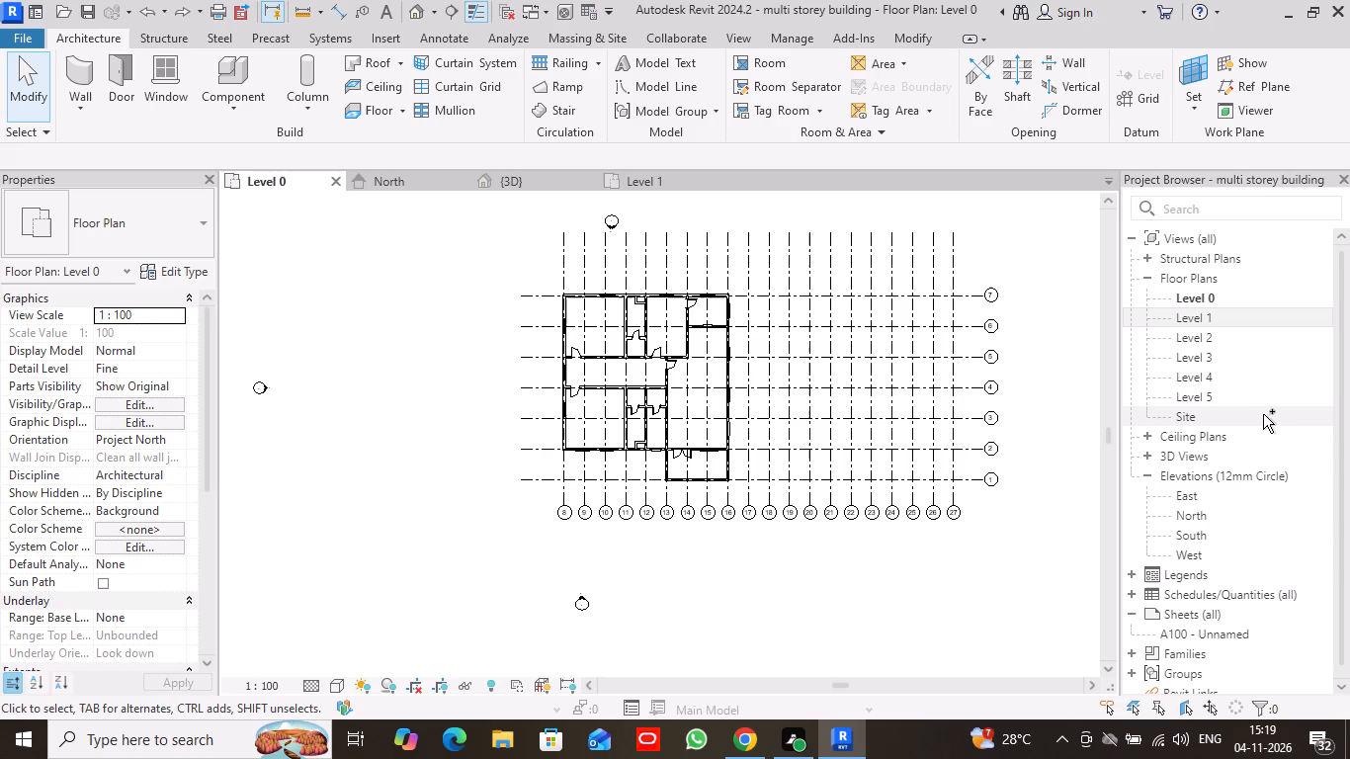
pyautogui.hotkey('ctrl', 'z')
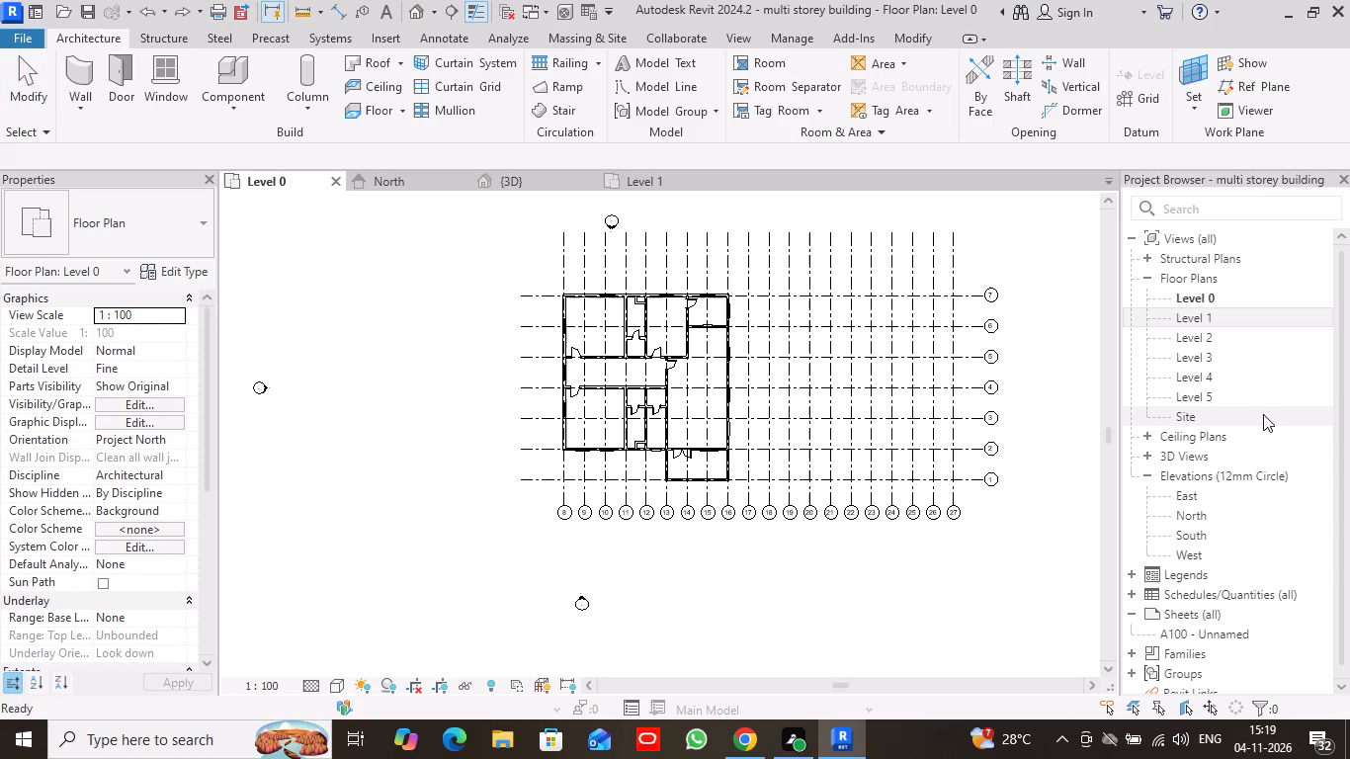
pyautogui.hotkey('ctrl', 'z')
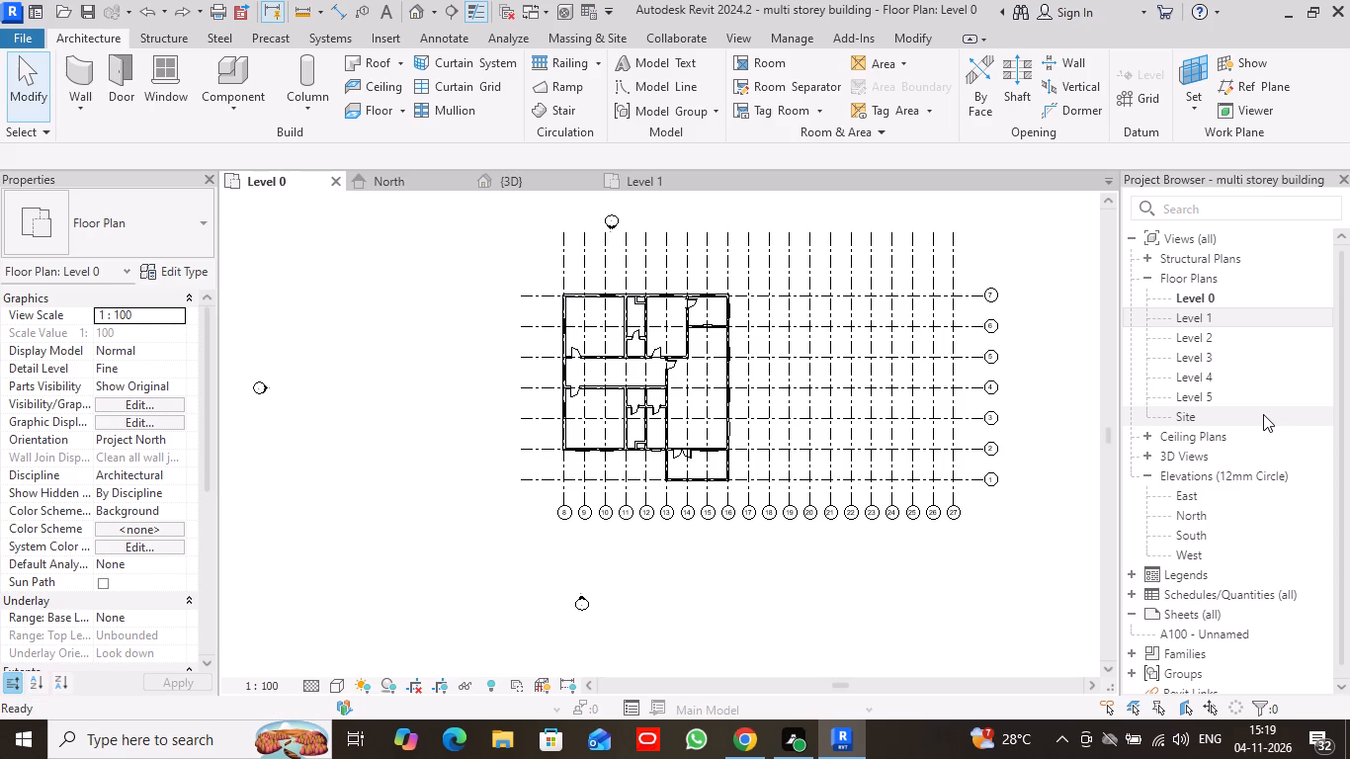
pyautogui.hotkey('ctrl', 'z')
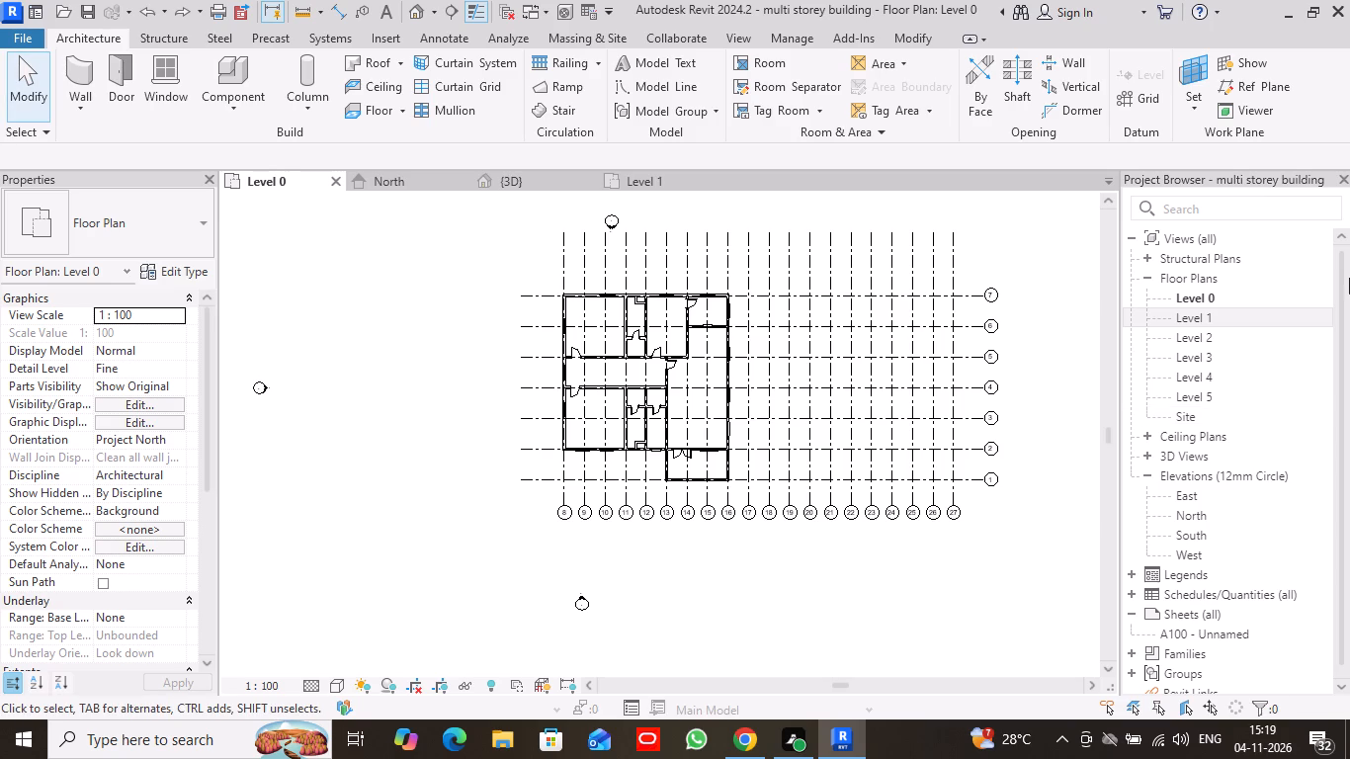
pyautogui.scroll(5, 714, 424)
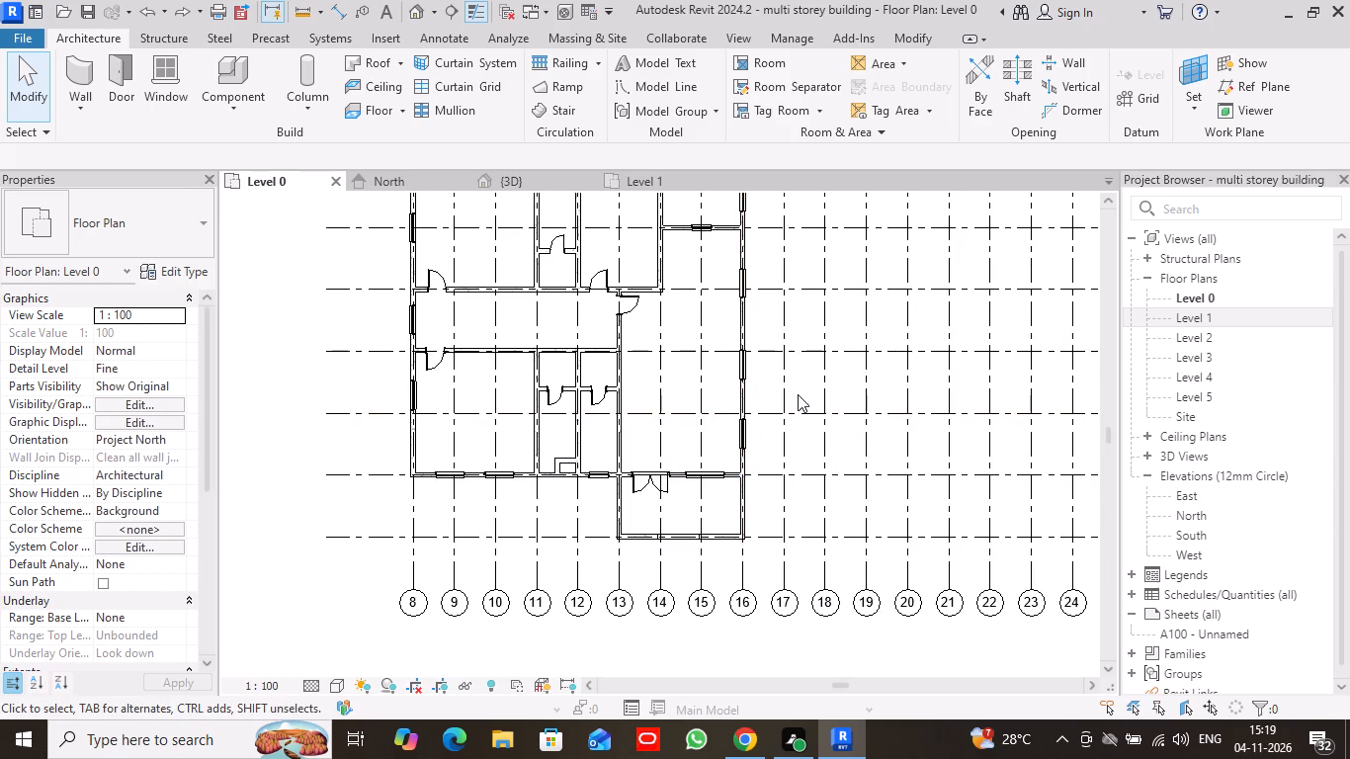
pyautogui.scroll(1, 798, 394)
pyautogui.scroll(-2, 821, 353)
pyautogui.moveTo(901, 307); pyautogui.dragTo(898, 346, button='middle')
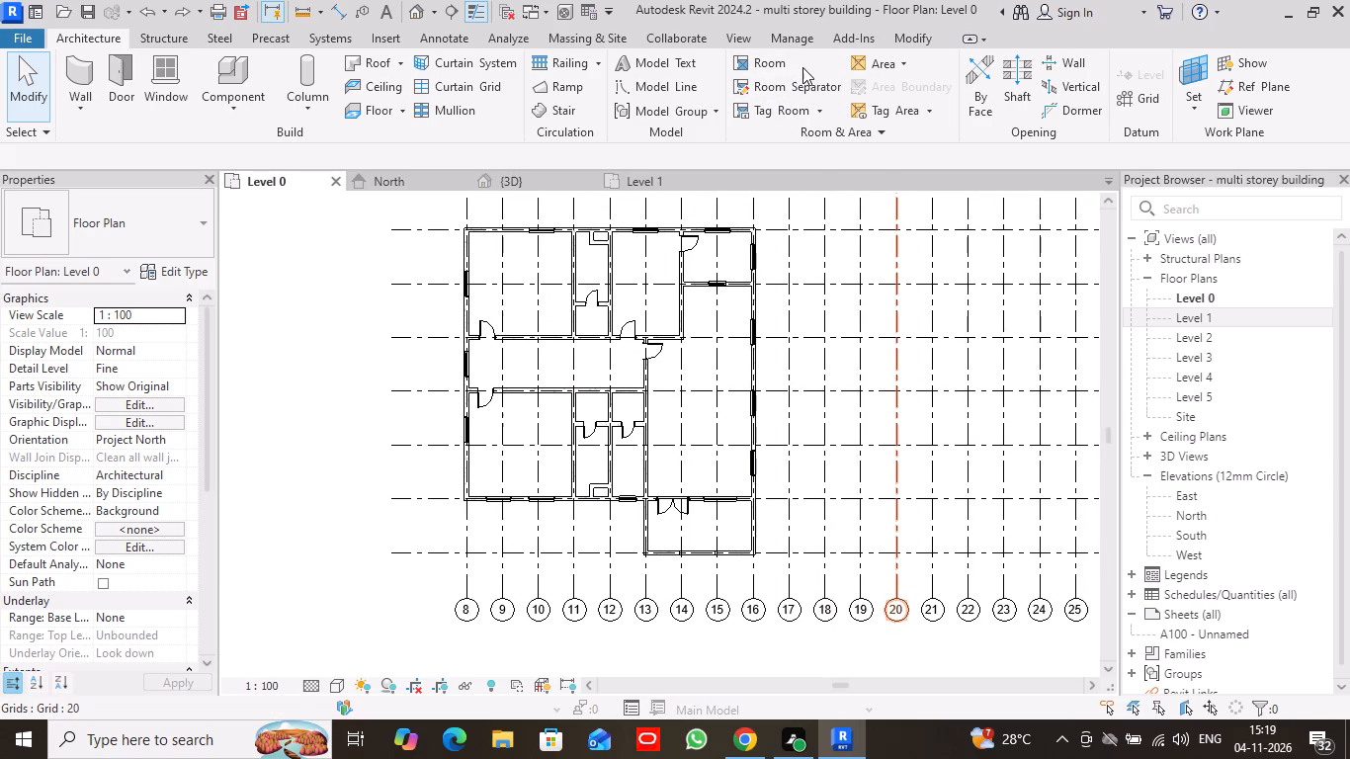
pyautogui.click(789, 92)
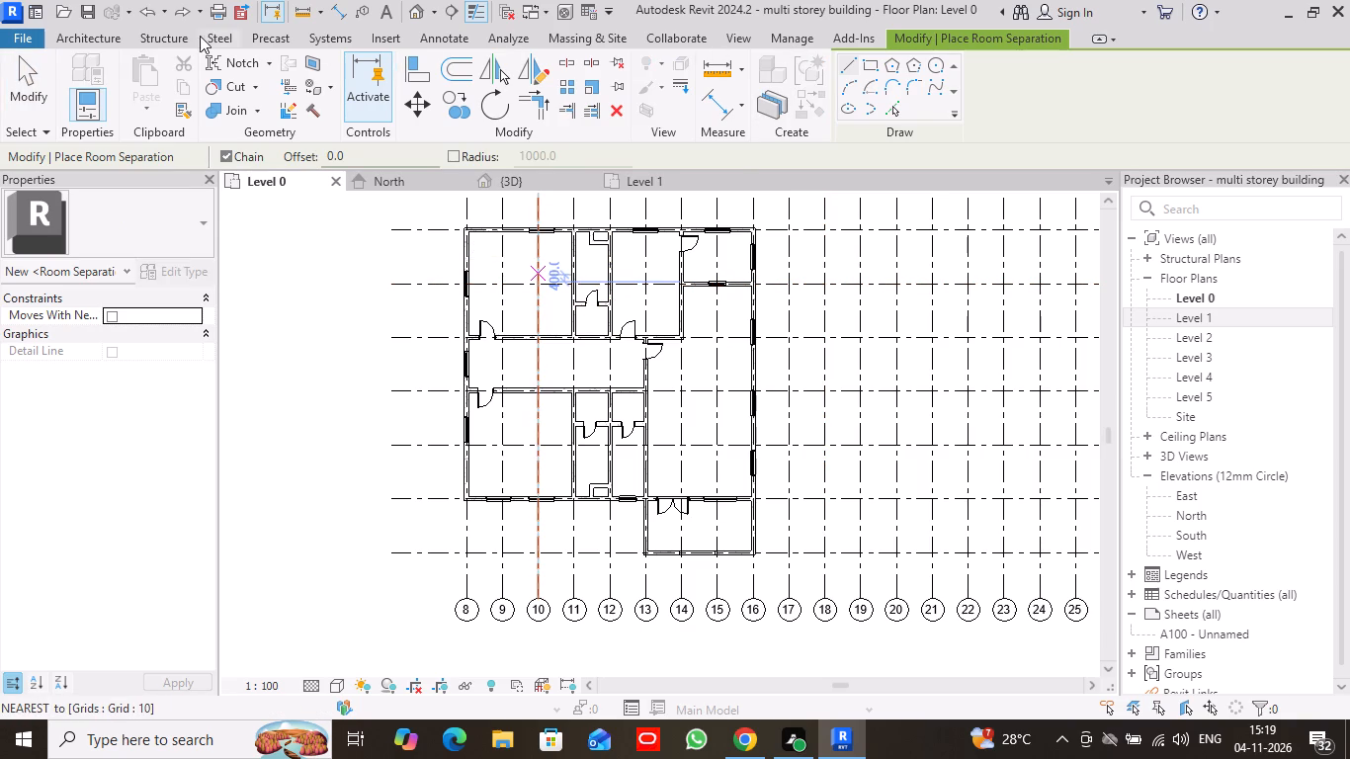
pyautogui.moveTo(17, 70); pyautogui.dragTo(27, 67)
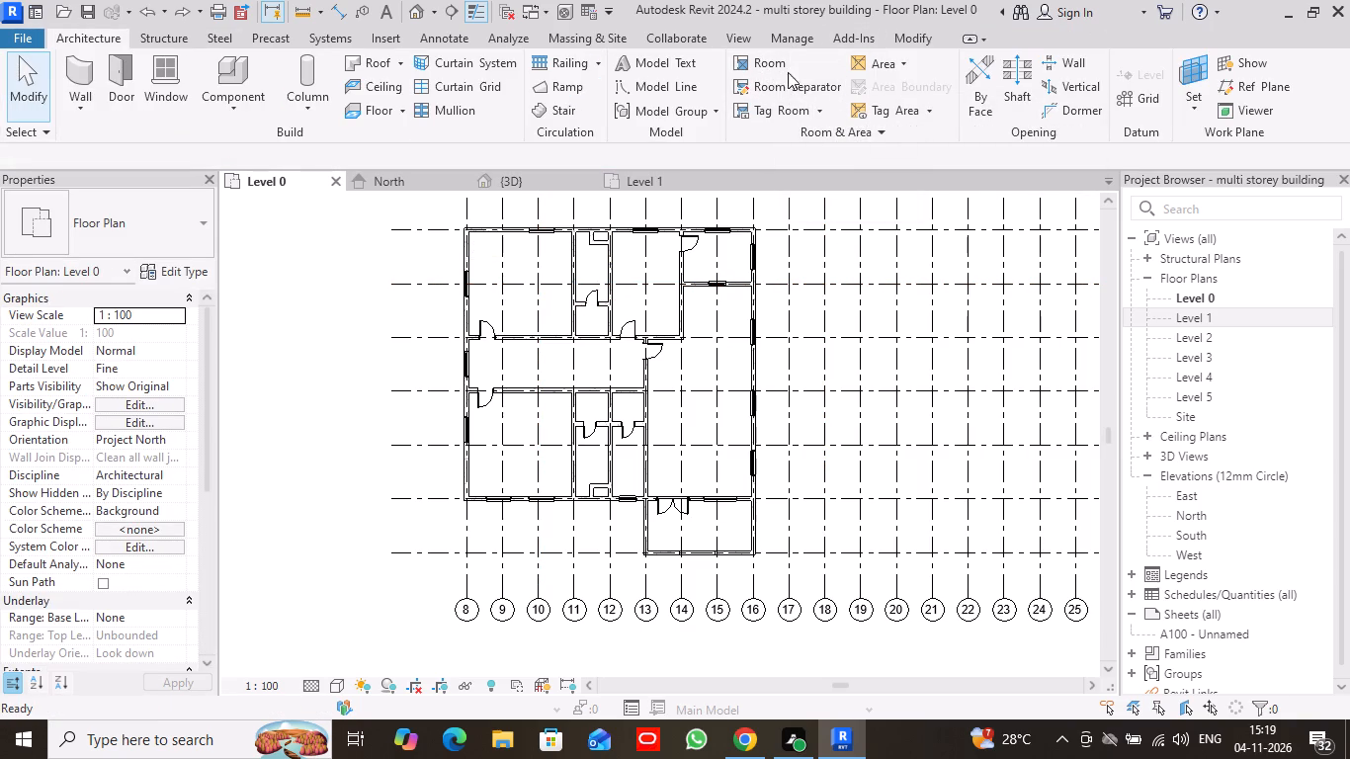
# With Tag on Placement enabled, place tagged rooms in the five Level 0 spaces along the north side, between grids 8 and 16.
pyautogui.click(791, 58)
pyautogui.click(778, 66)
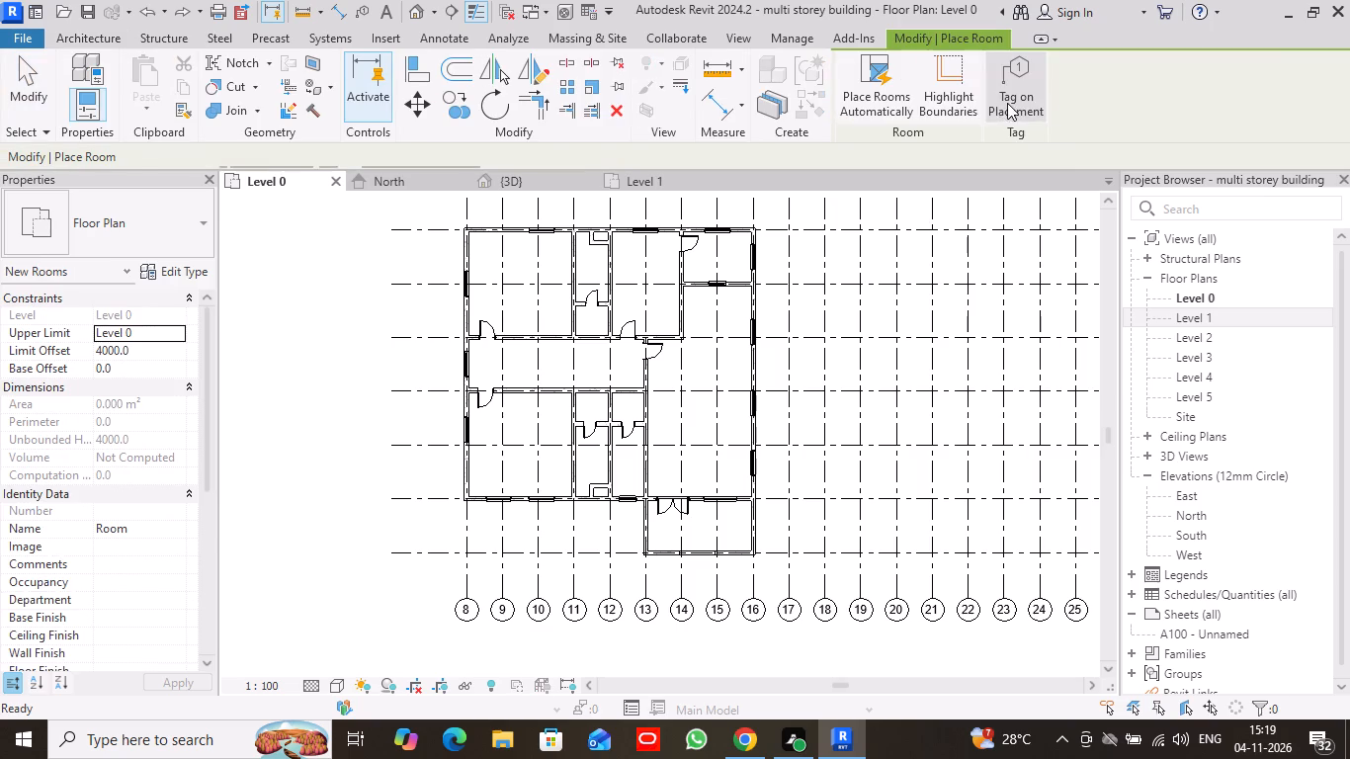
pyautogui.click(1021, 96)
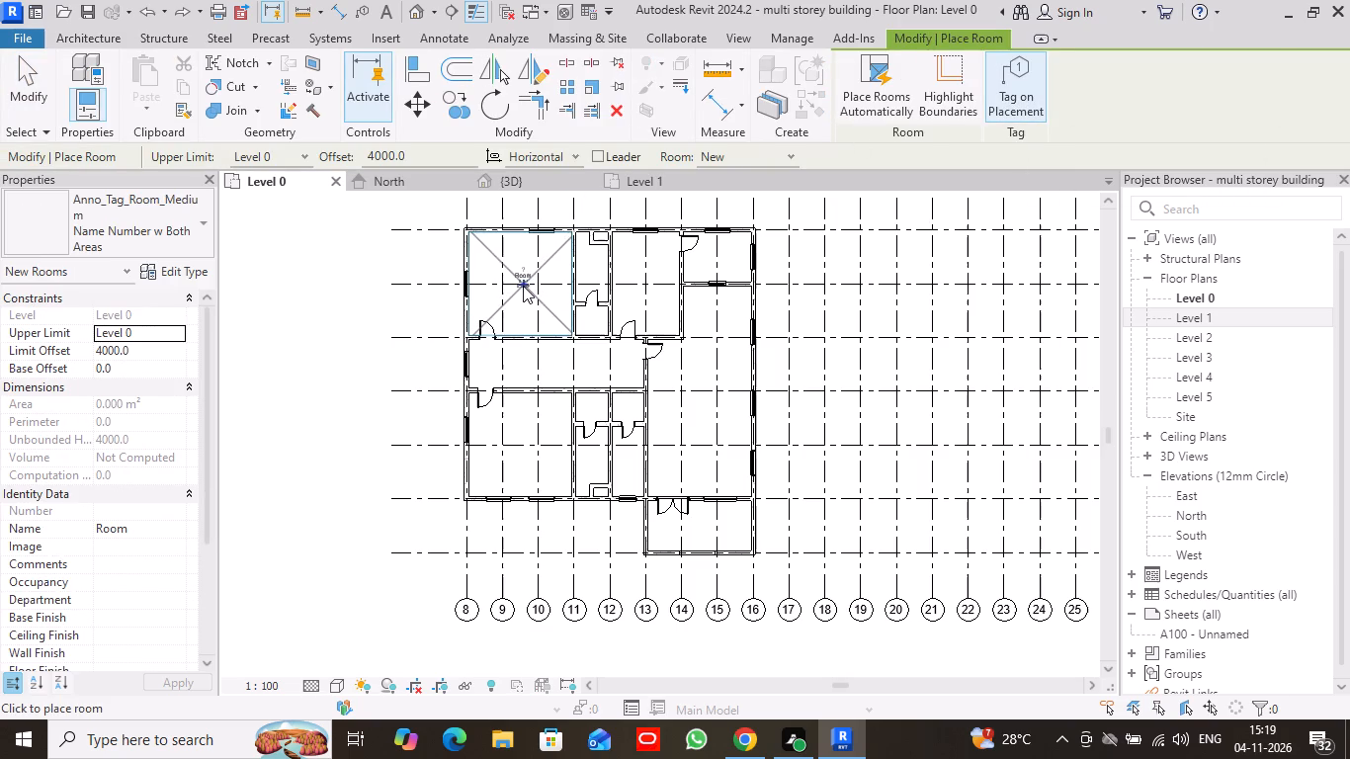
pyautogui.click(523, 286)
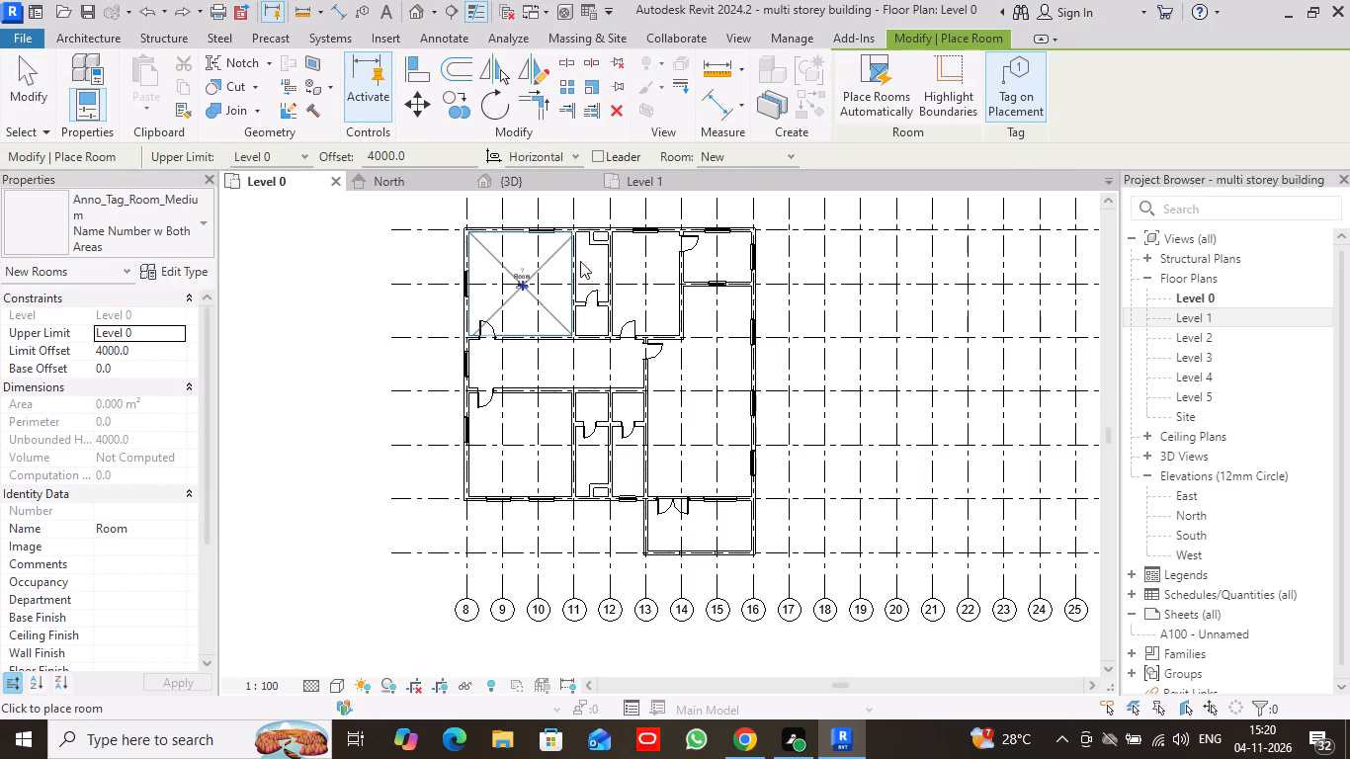
pyautogui.click(591, 265)
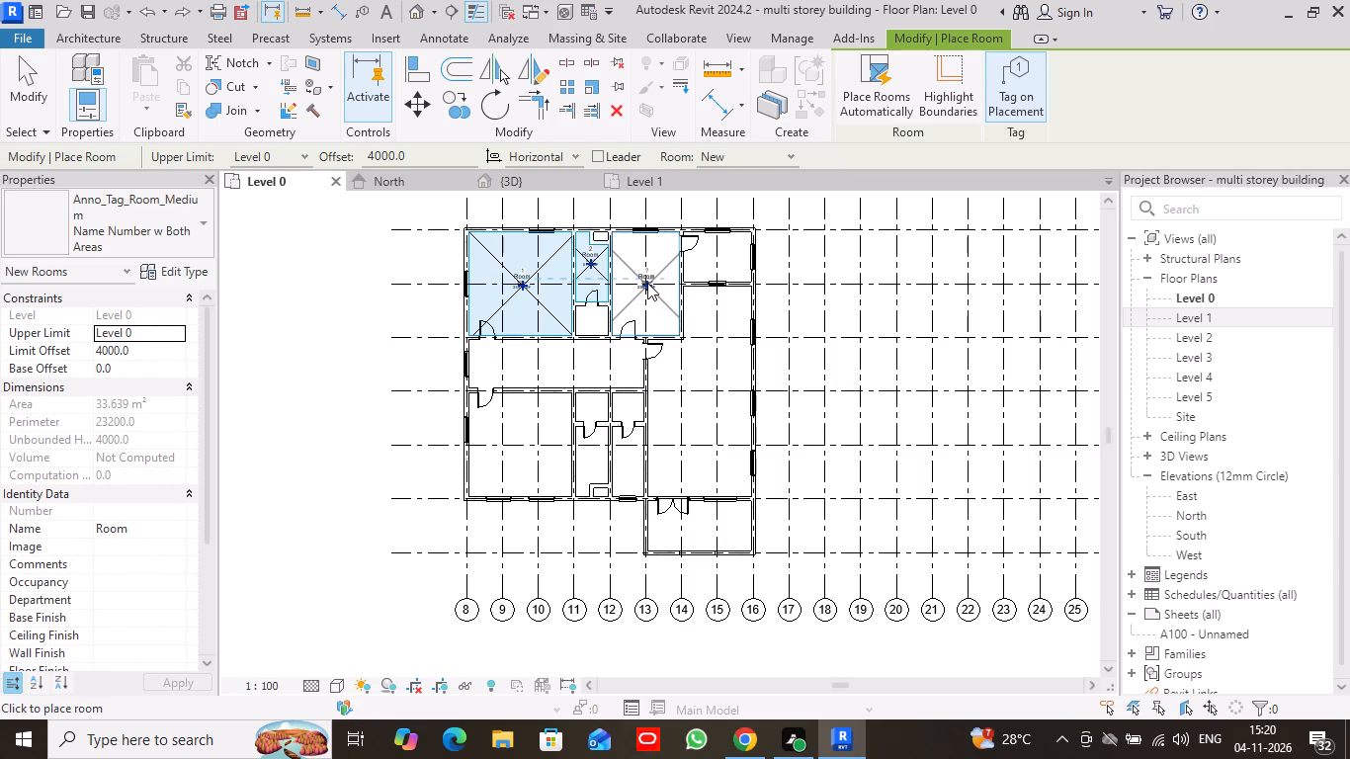
pyautogui.click(647, 283)
pyautogui.click(588, 321)
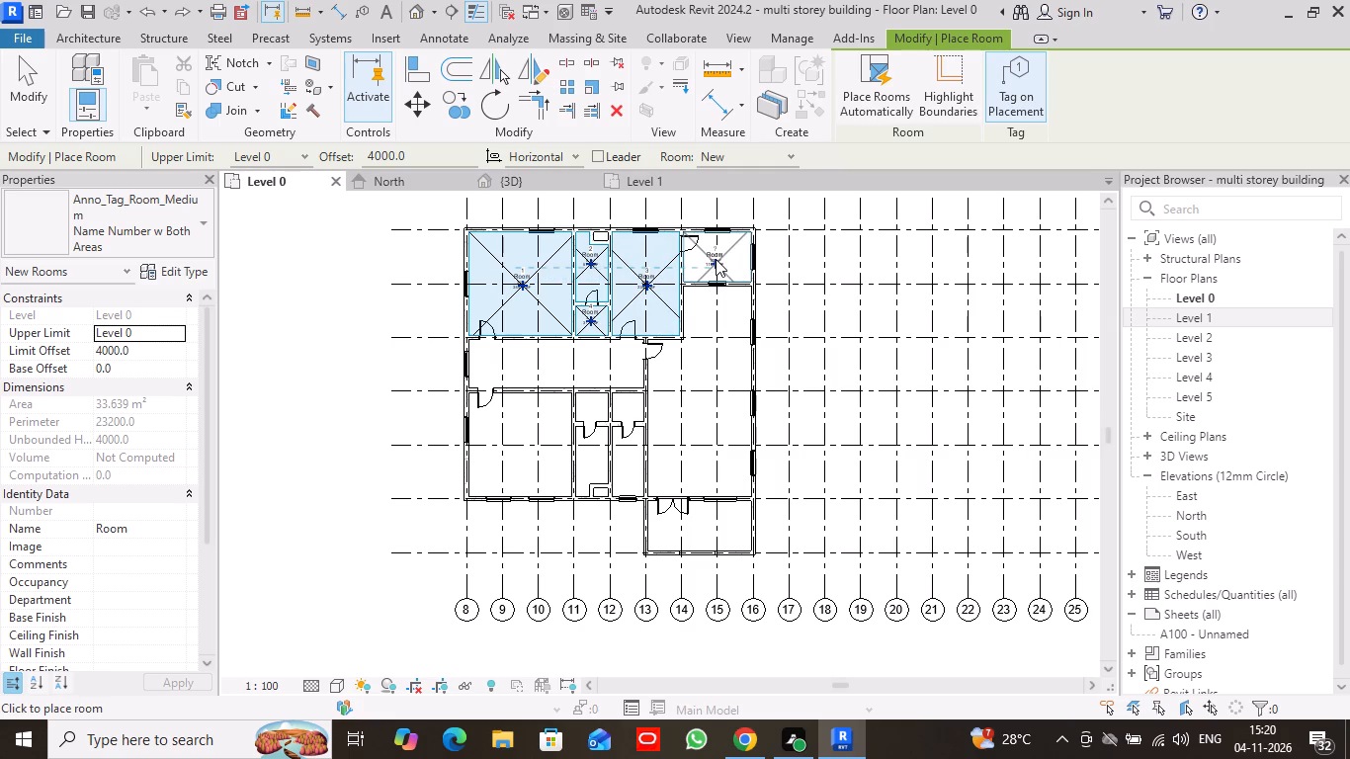
pyautogui.click(717, 254)
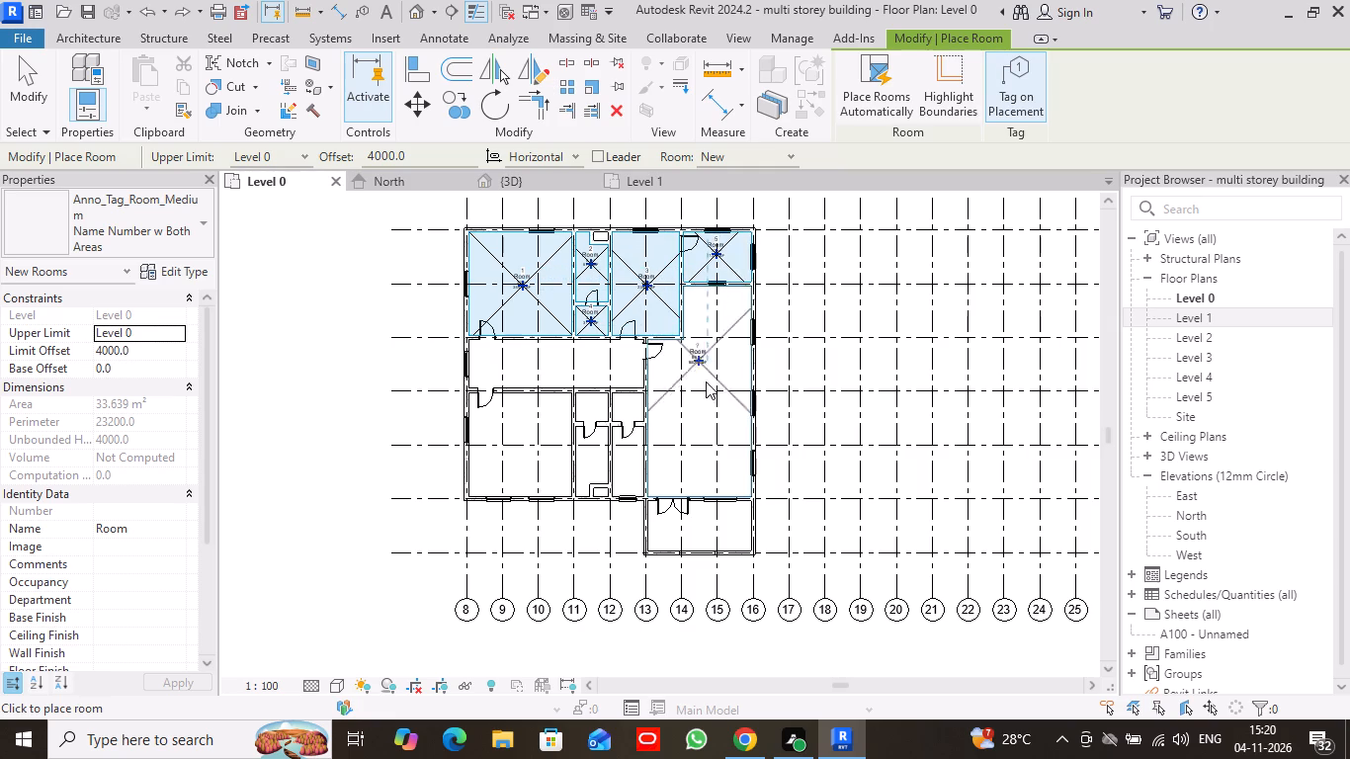
# Place tagged rooms in Level 0's large hall, corridor, southwest corner space, four small spaces between grids 11 and 13, and porch.
pyautogui.click(702, 408)
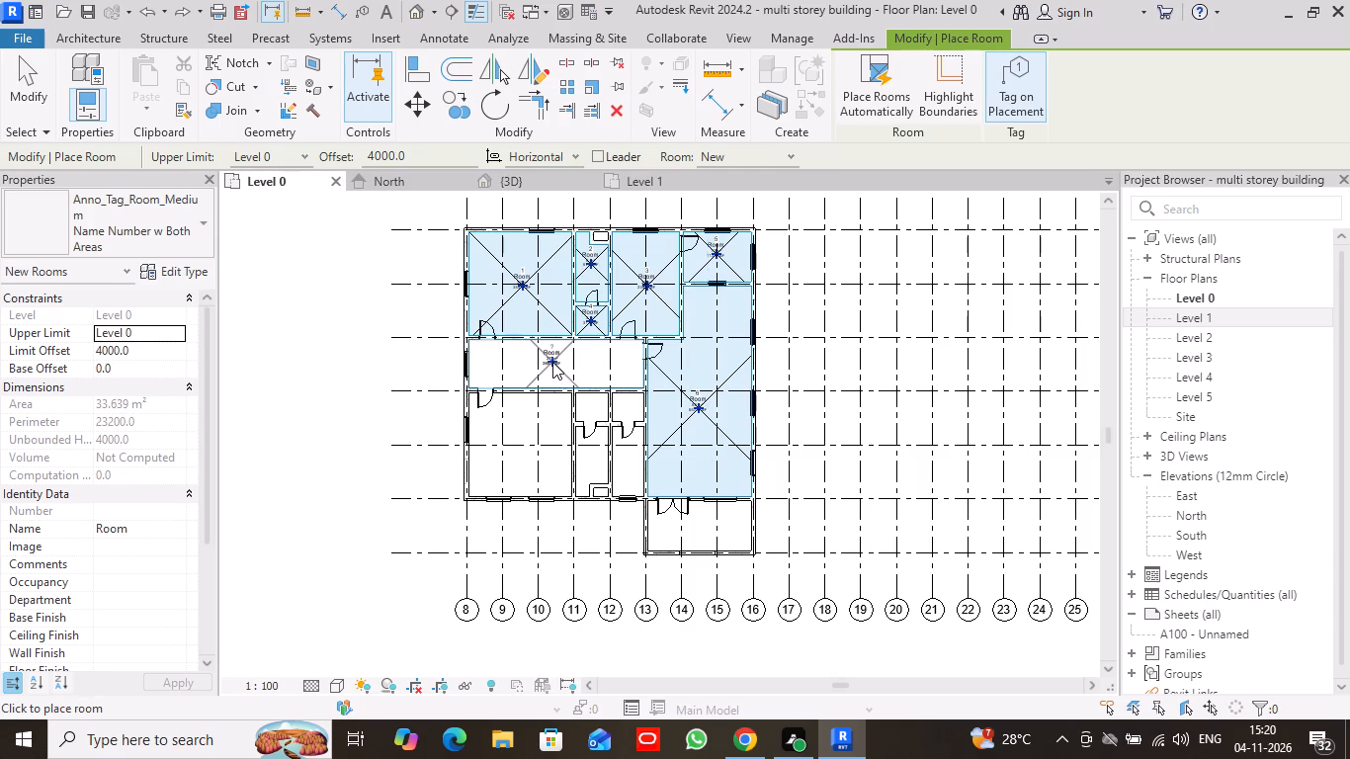
pyautogui.click(552, 362)
pyautogui.click(517, 448)
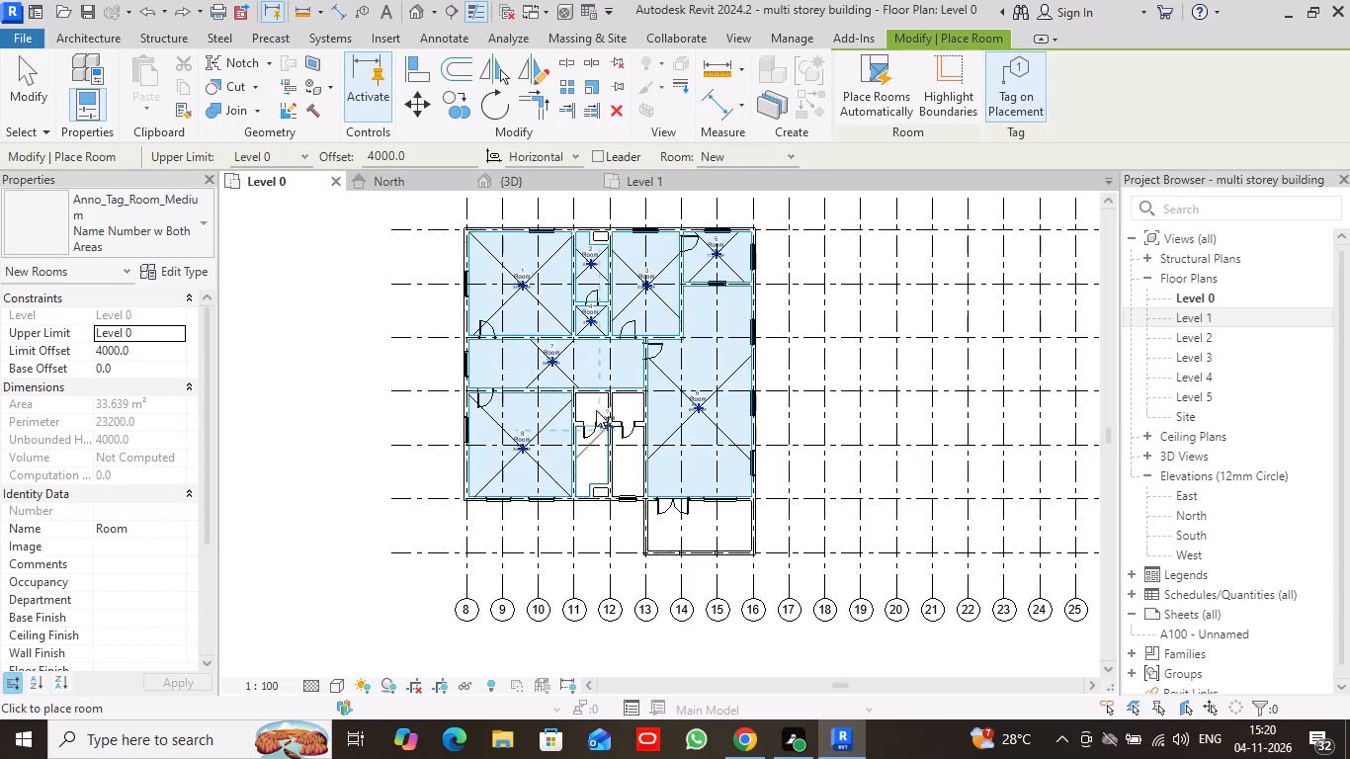
pyautogui.click(596, 406)
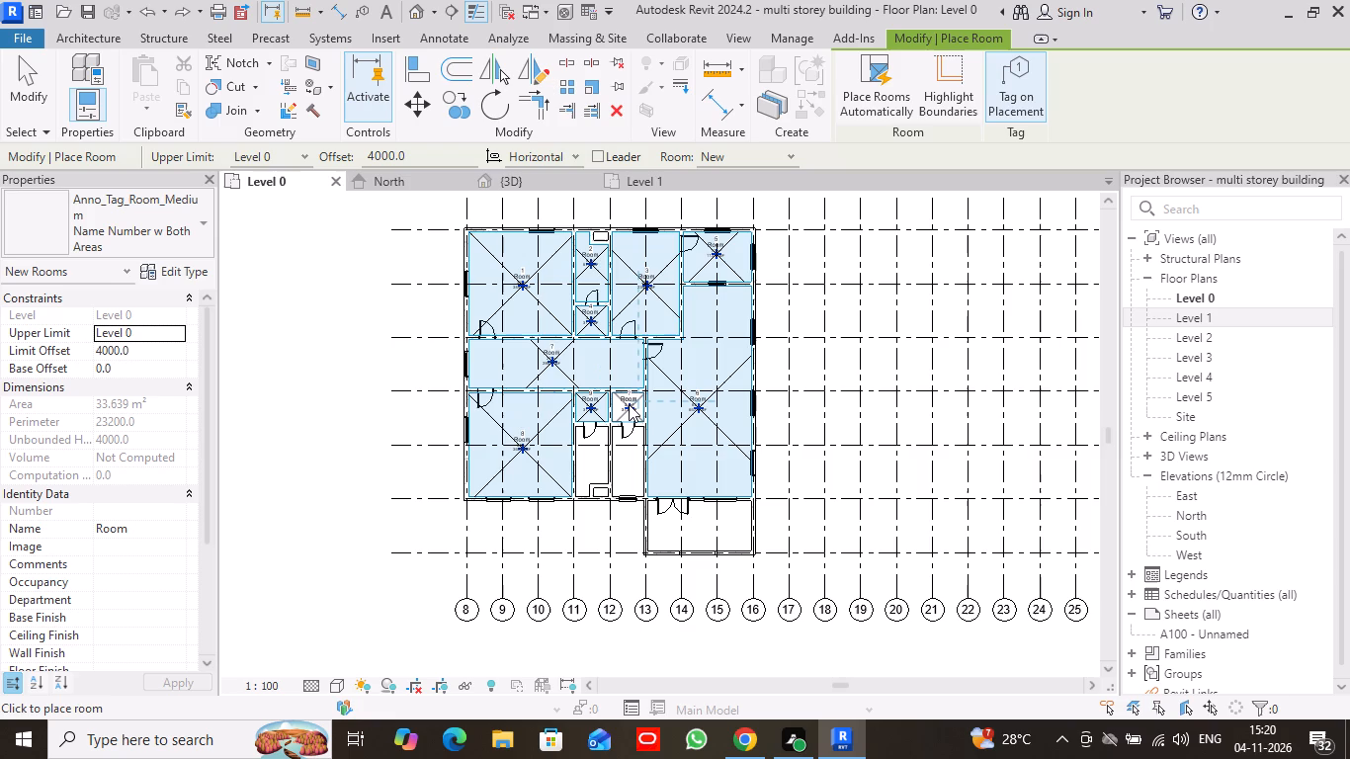
pyautogui.click(629, 404)
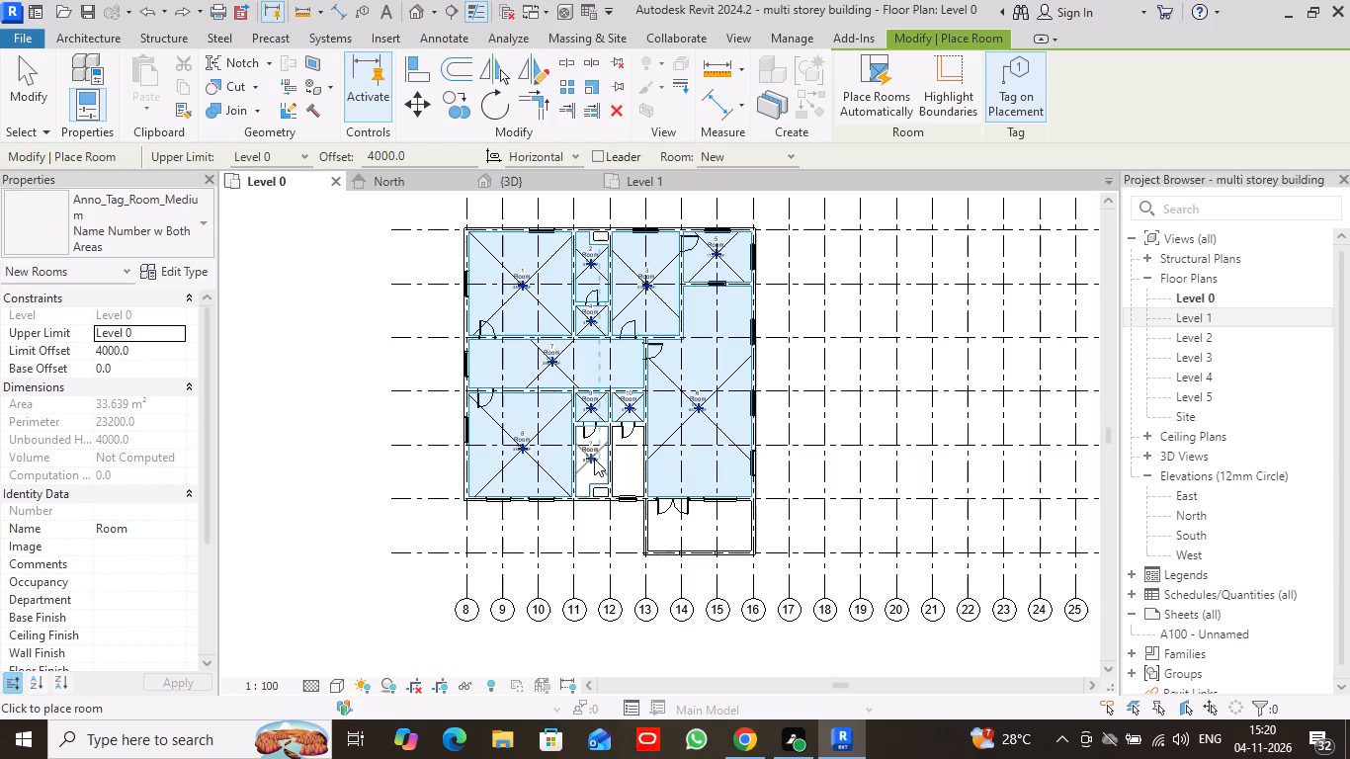
pyautogui.click(595, 459)
pyautogui.click(631, 460)
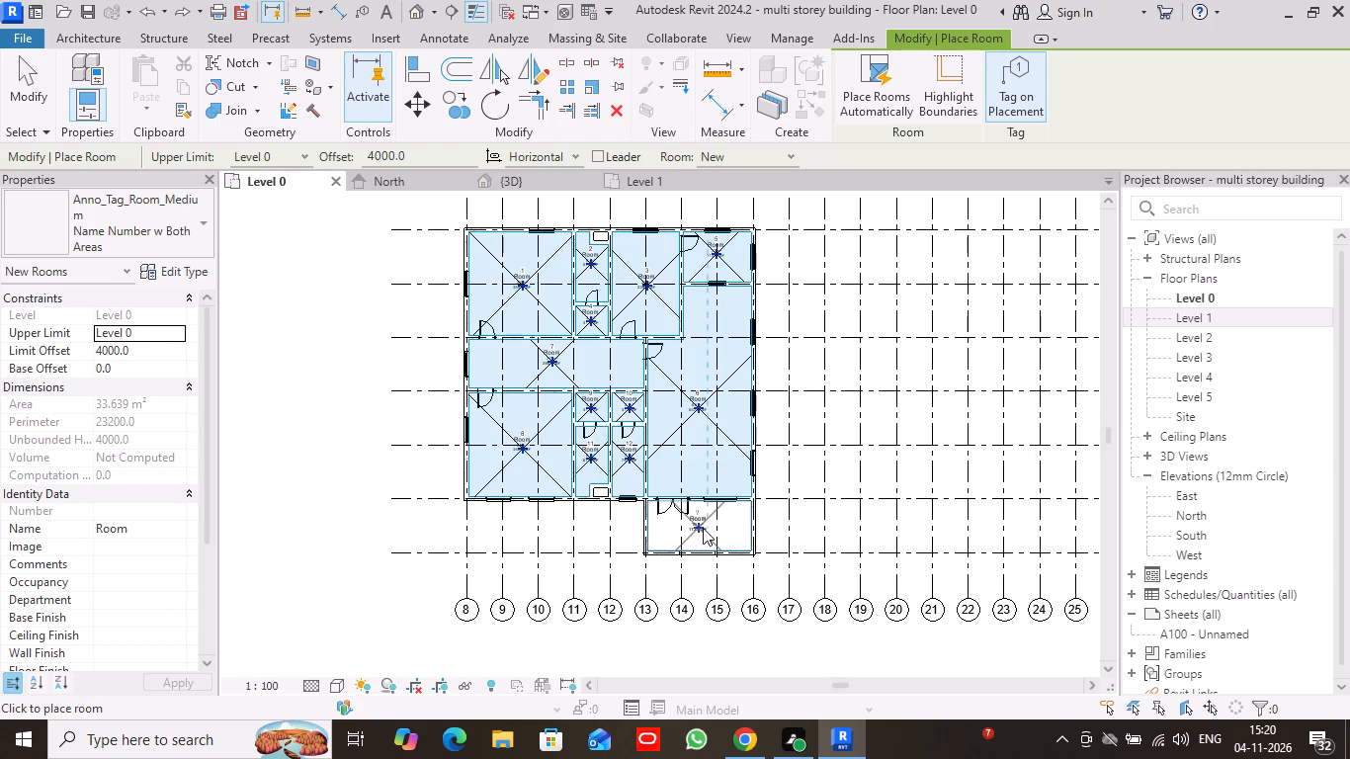
pyautogui.click(703, 528)
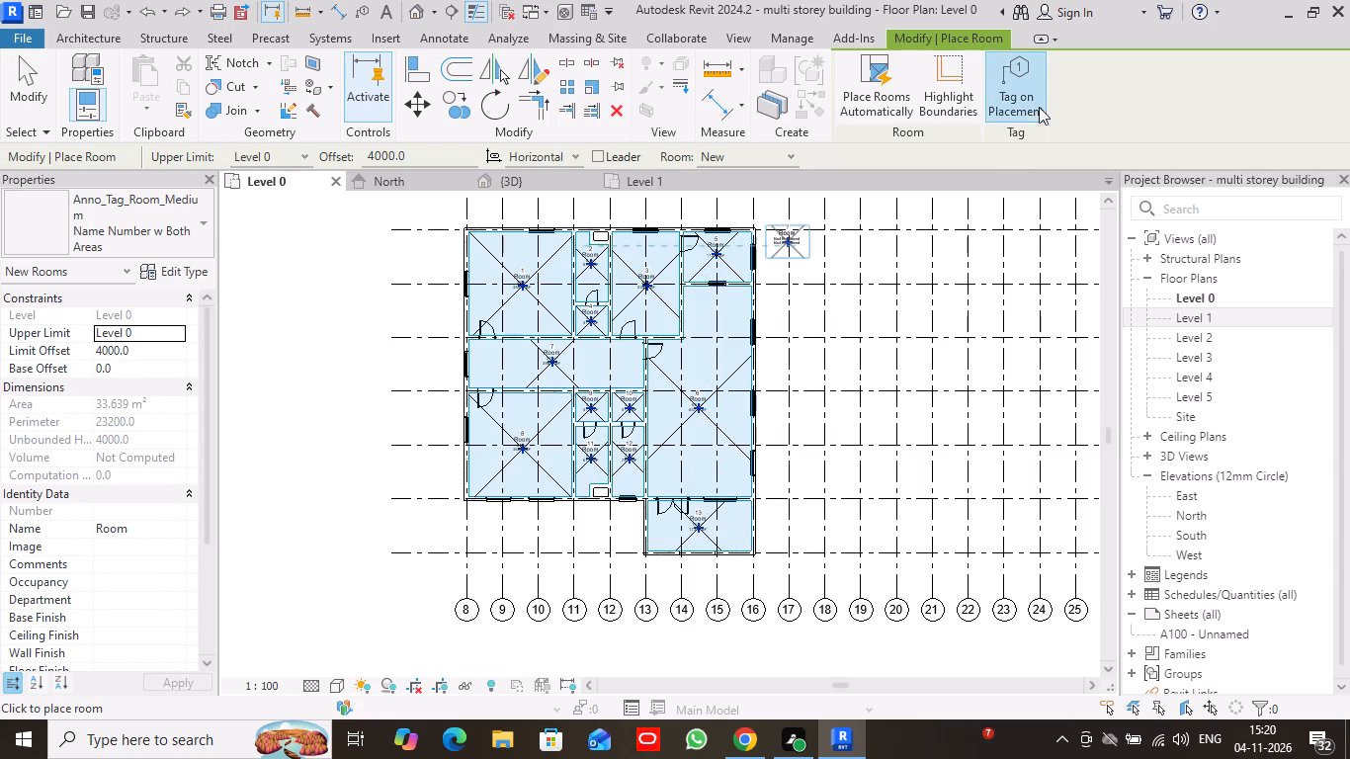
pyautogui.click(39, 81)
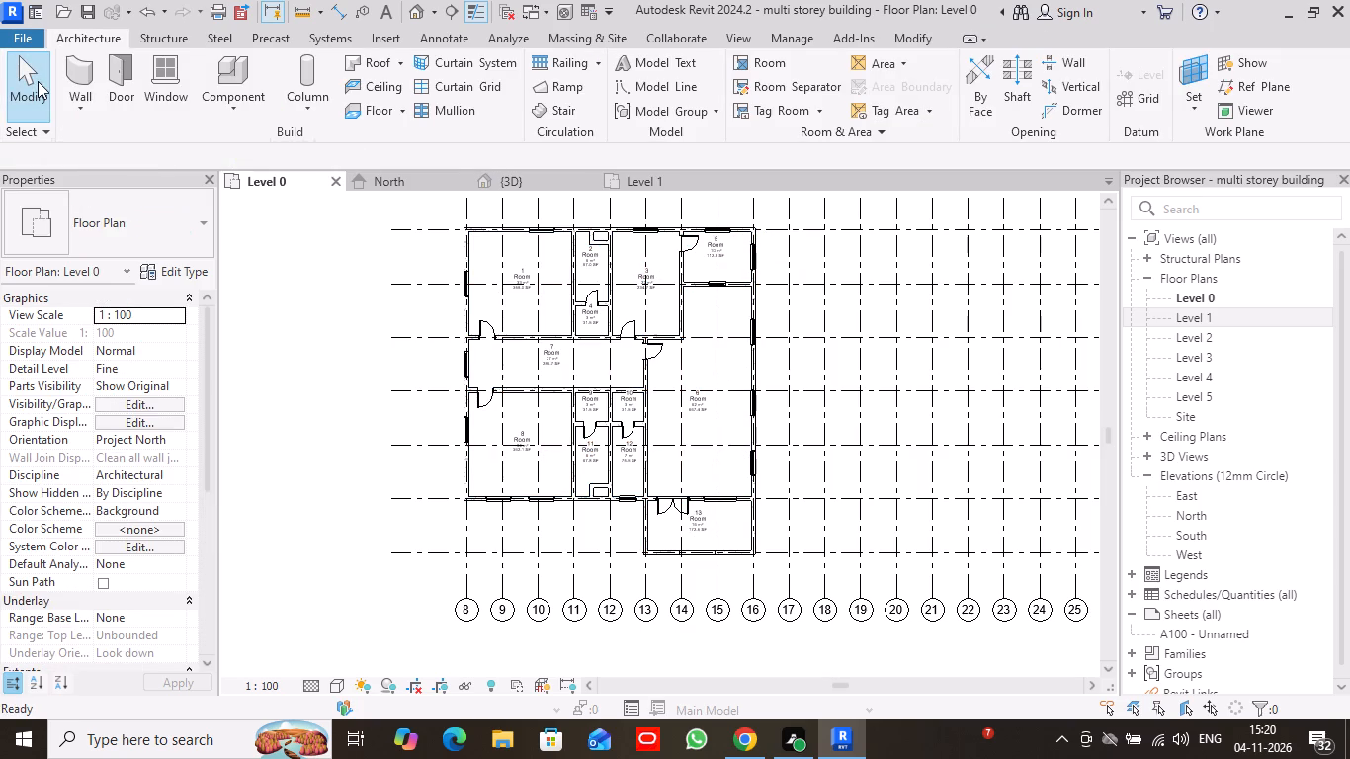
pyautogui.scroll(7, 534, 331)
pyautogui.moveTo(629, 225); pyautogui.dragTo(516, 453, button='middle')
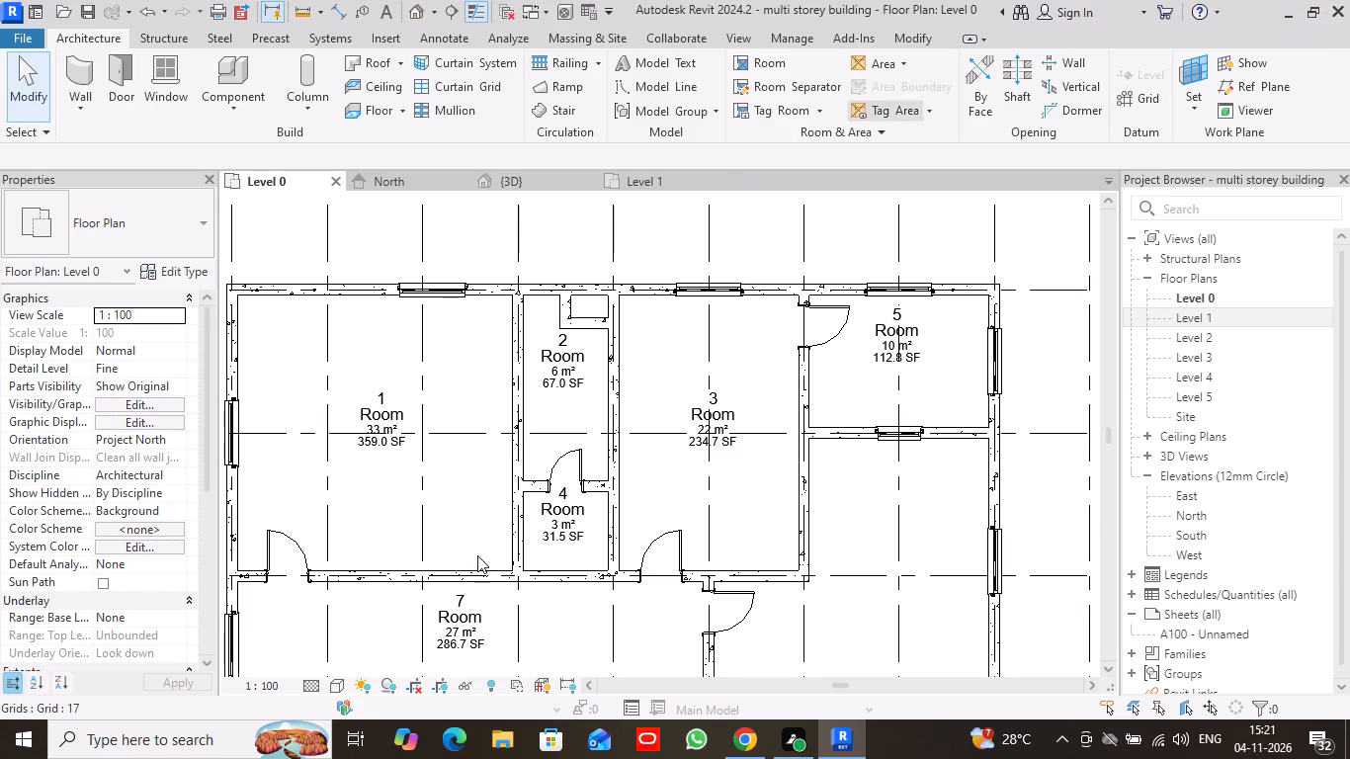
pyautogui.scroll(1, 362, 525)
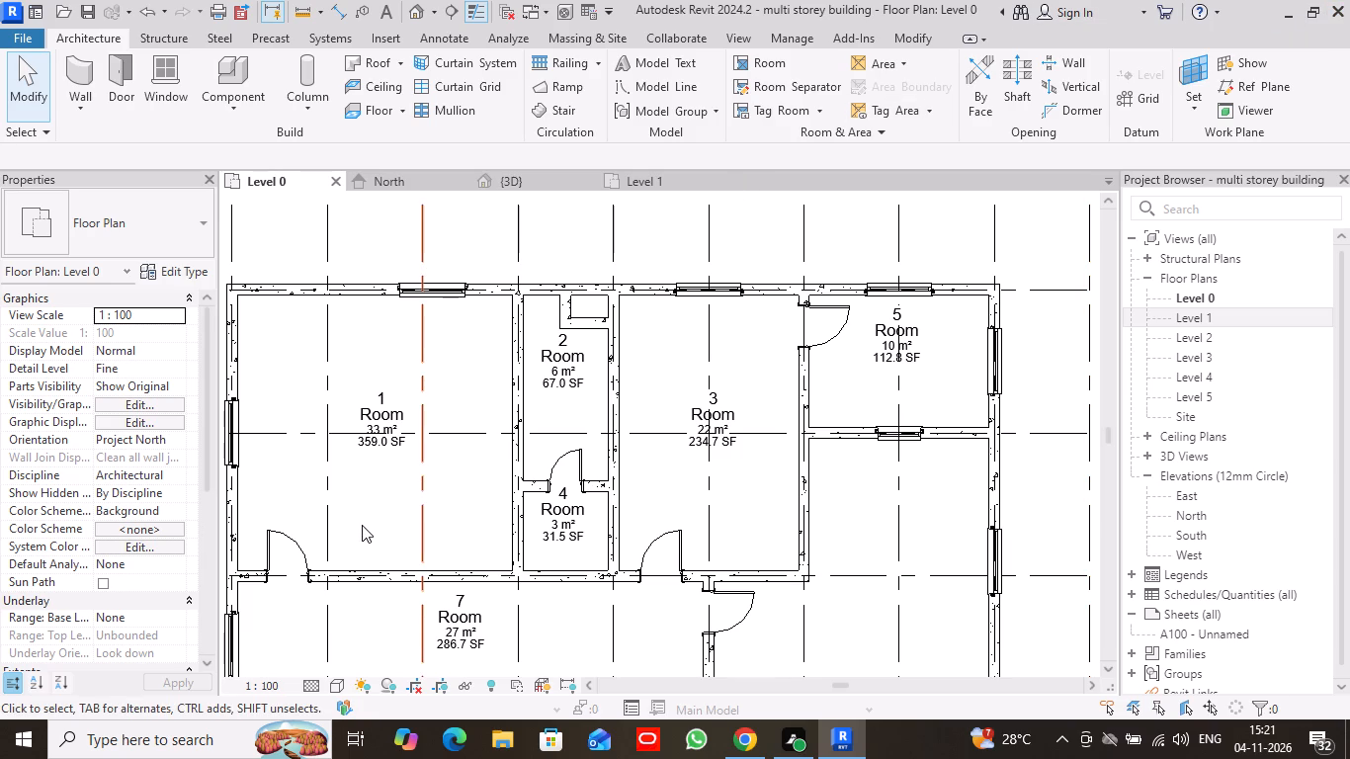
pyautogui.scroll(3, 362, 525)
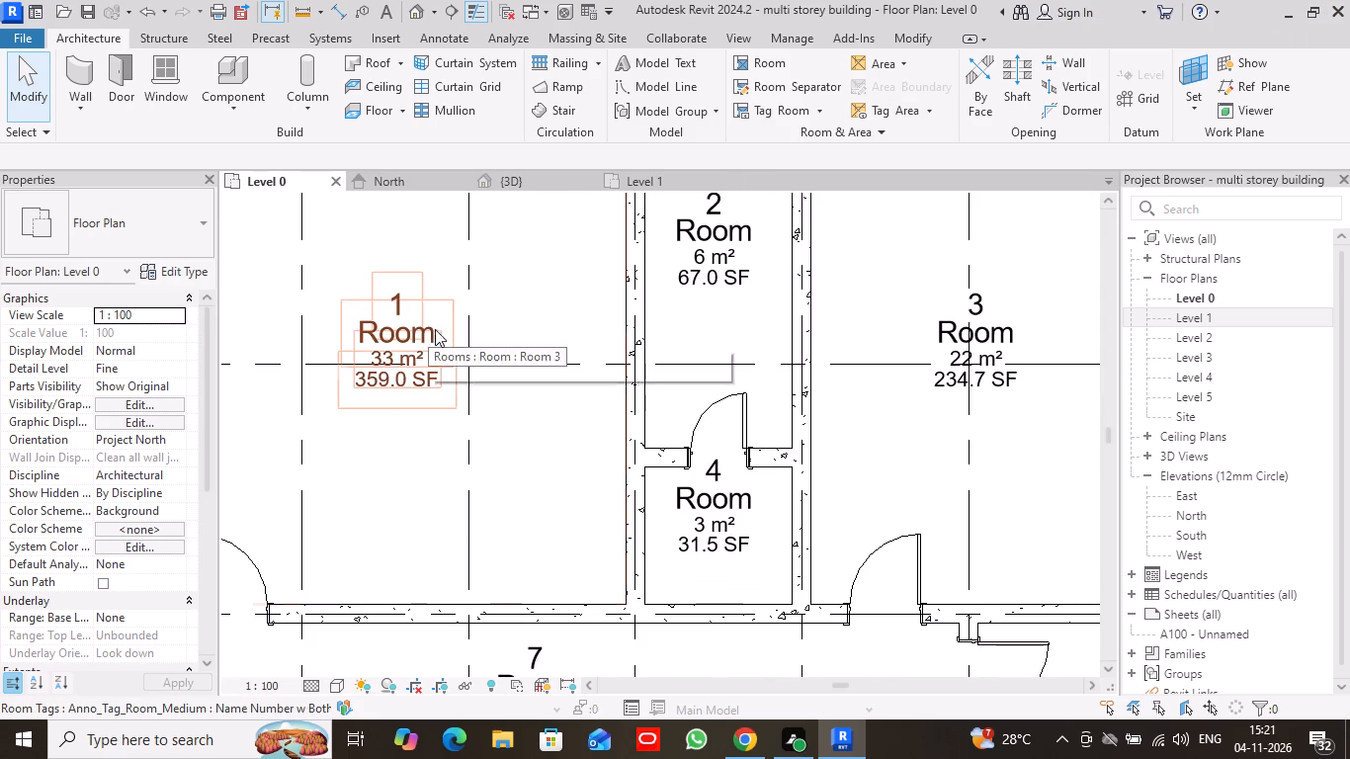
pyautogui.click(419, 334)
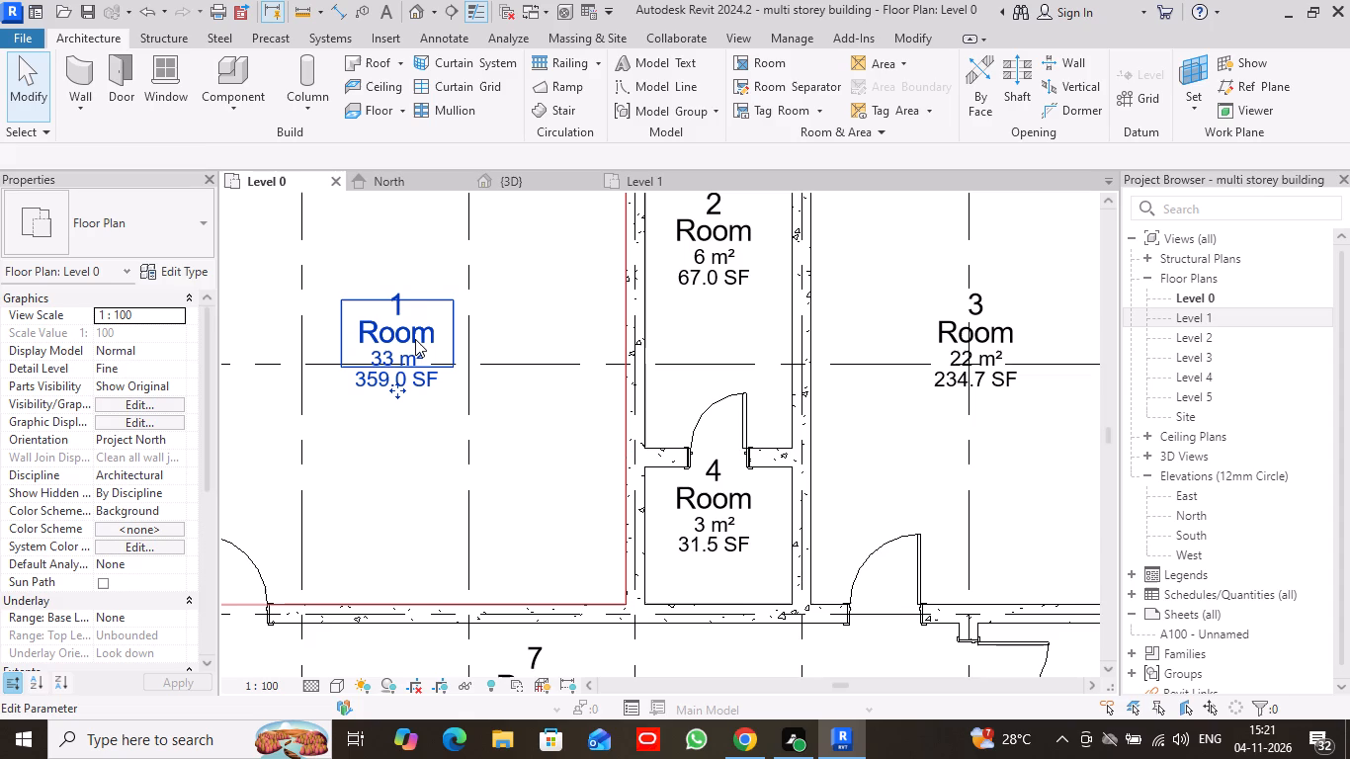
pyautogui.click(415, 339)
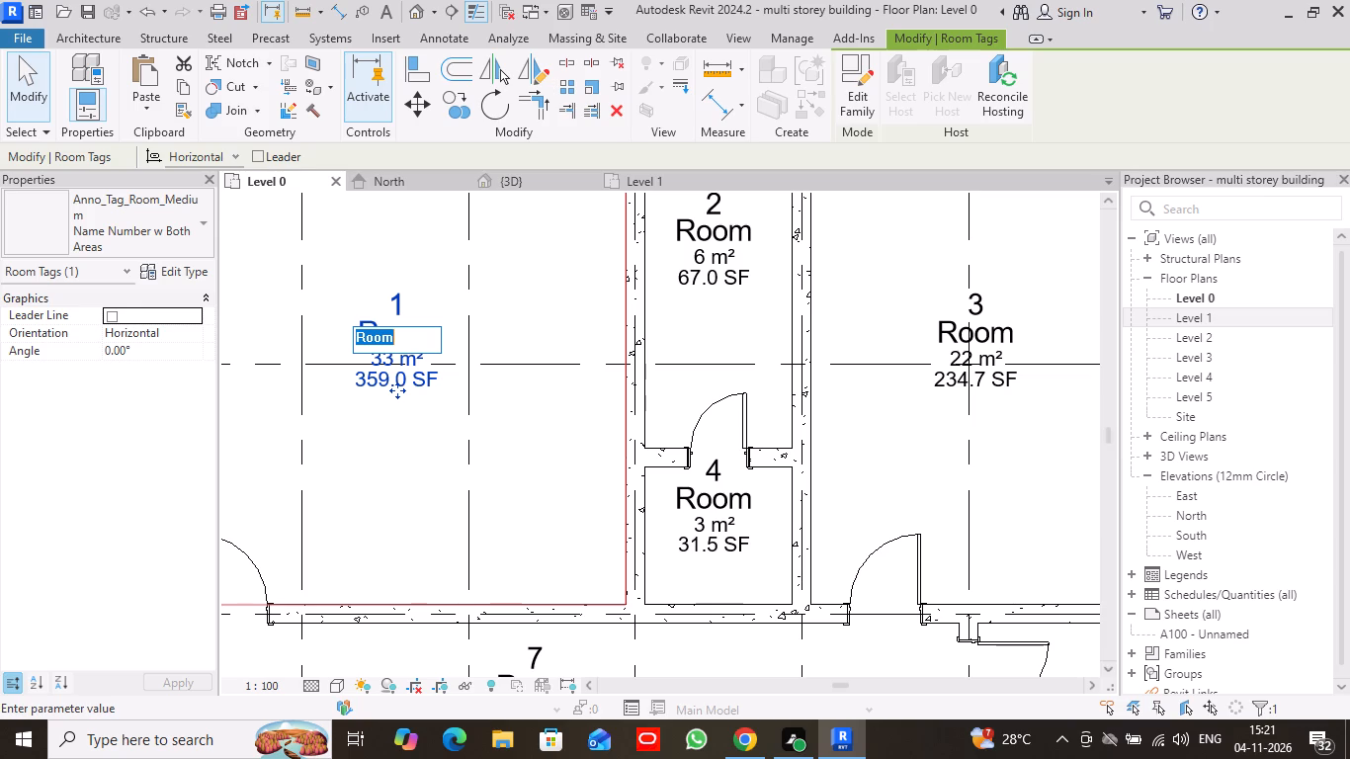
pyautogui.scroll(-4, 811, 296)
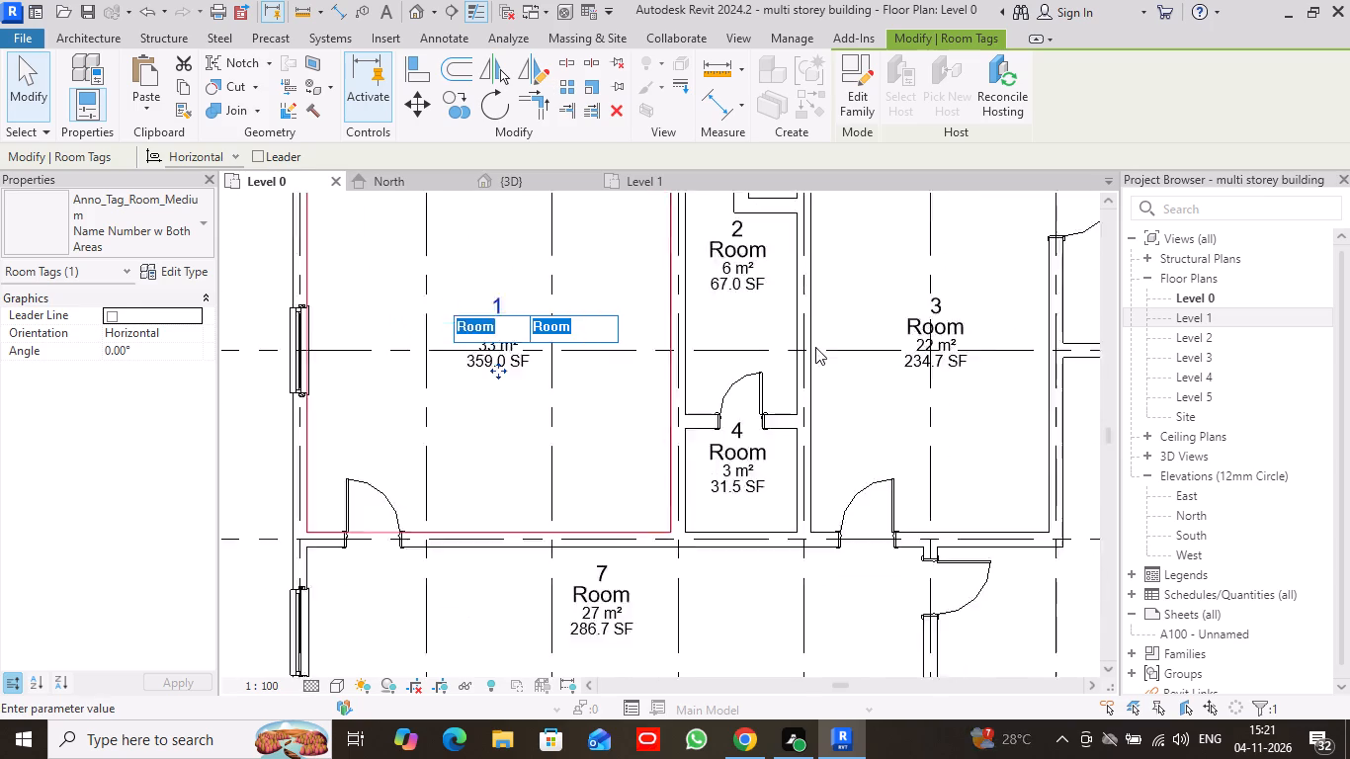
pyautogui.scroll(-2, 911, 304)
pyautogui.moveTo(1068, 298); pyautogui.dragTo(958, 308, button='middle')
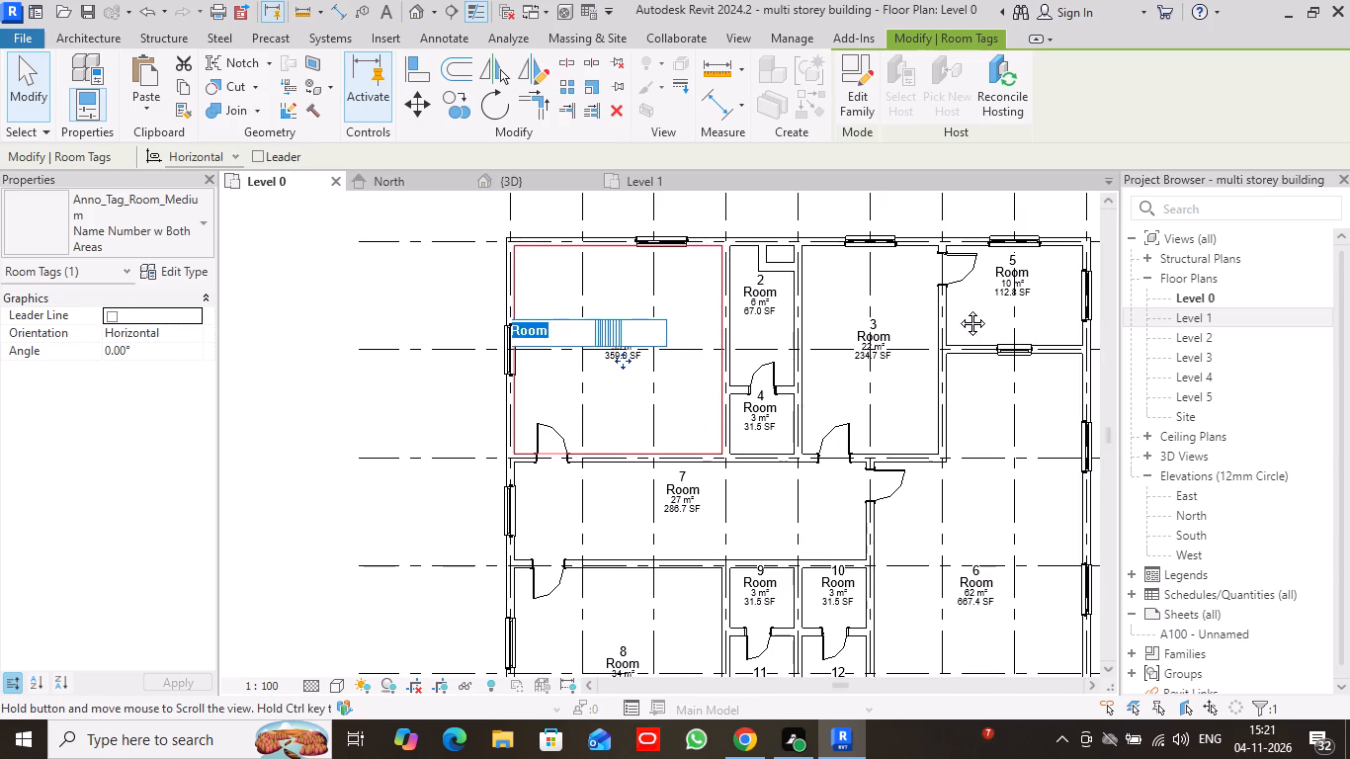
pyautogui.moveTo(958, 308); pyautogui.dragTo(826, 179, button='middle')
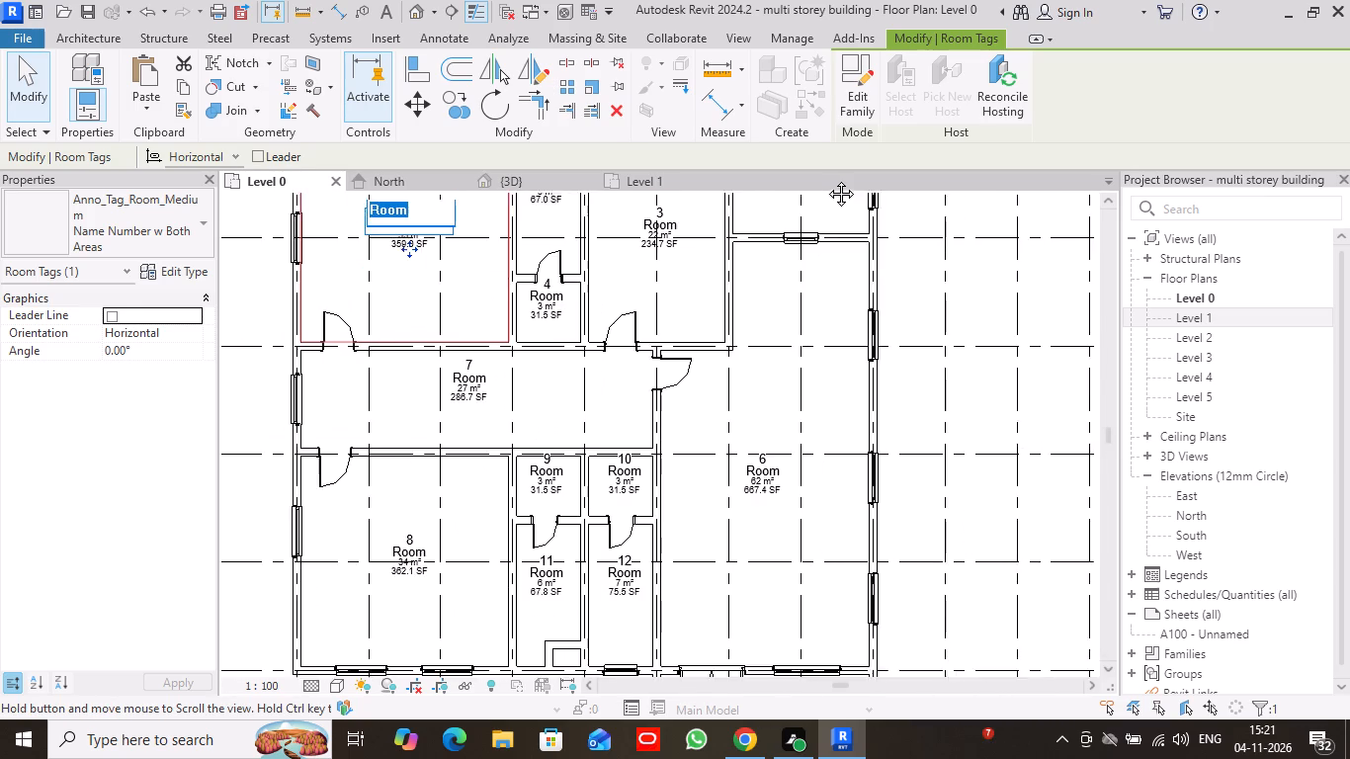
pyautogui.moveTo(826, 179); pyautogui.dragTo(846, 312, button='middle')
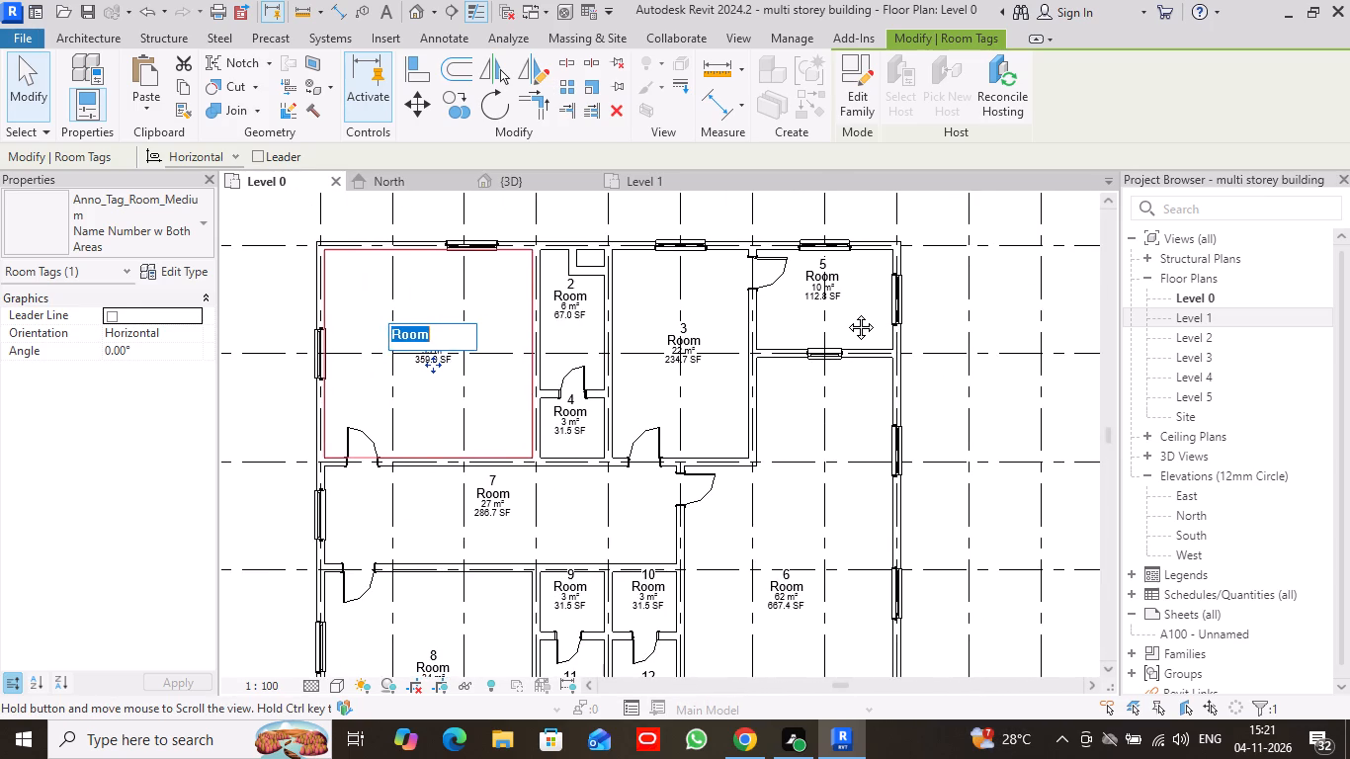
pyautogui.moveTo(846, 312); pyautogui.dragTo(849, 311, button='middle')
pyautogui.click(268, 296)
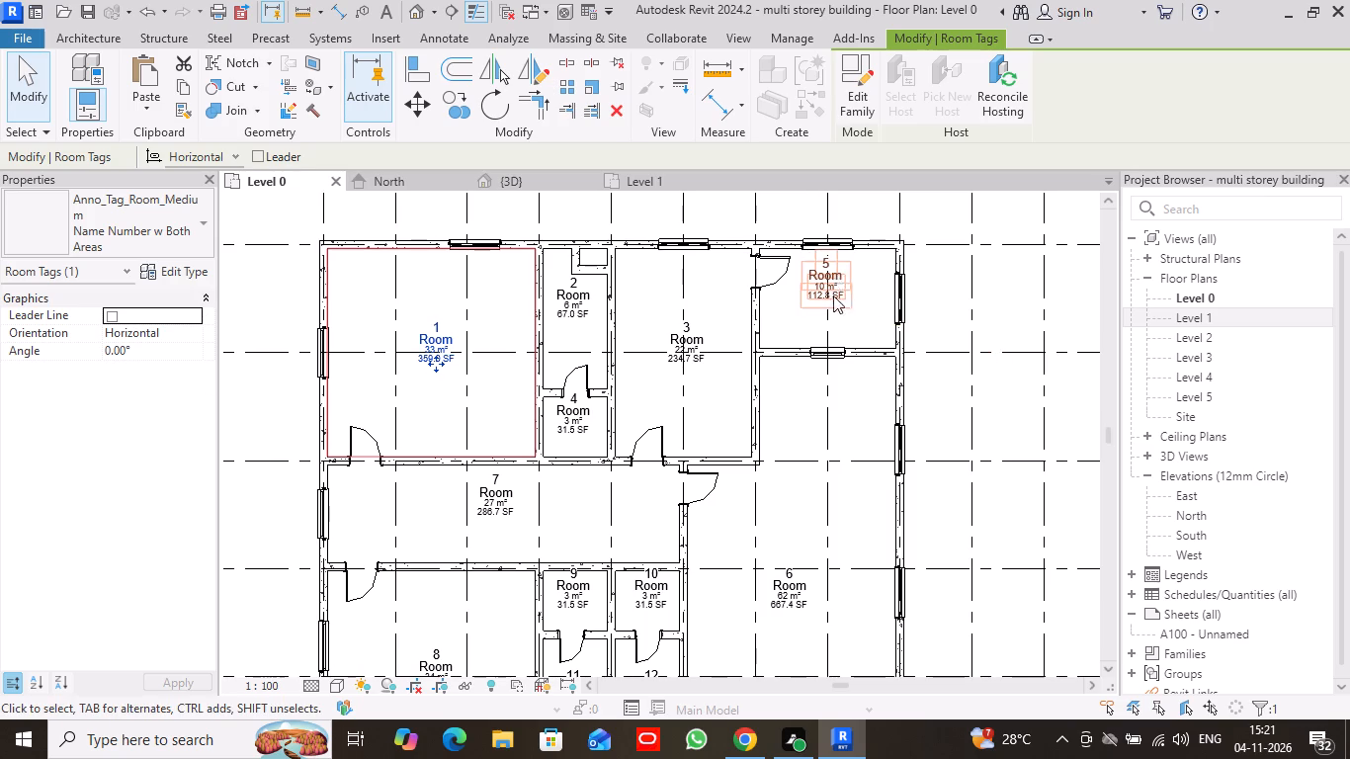
# Rename the porch room, number 13 between grids 13 and 16, as SIT OUT through its tag.
pyautogui.scroll(-2, 742, 402)
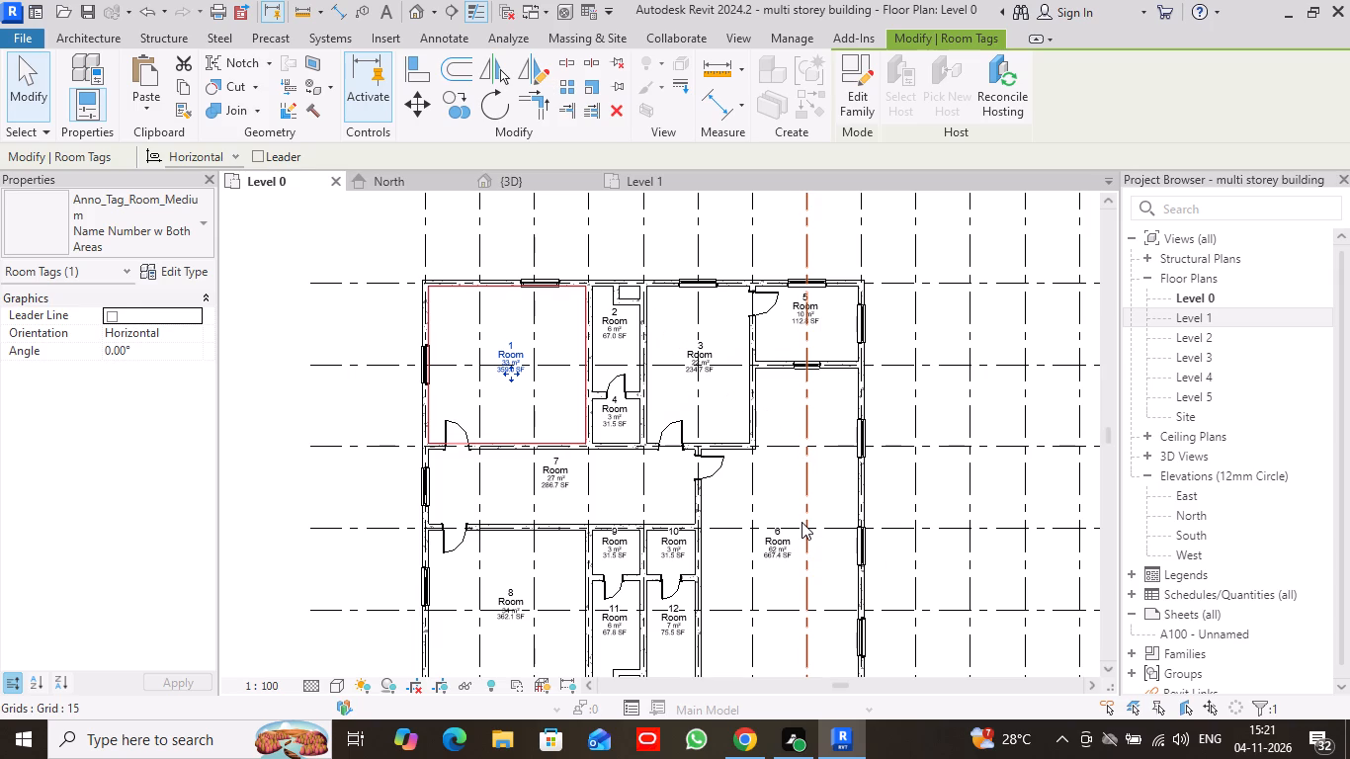
pyautogui.moveTo(953, 596); pyautogui.dragTo(963, 377, button='middle')
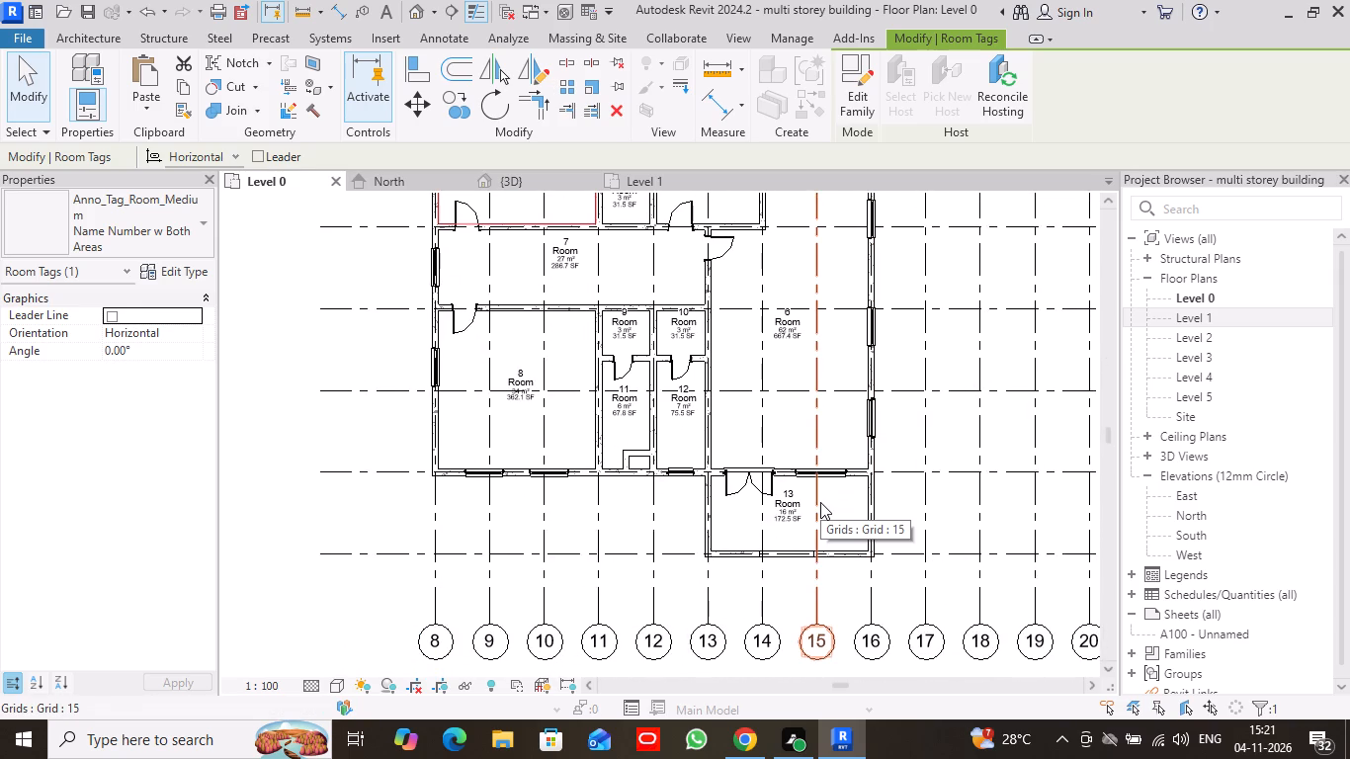
pyautogui.scroll(8, 847, 528)
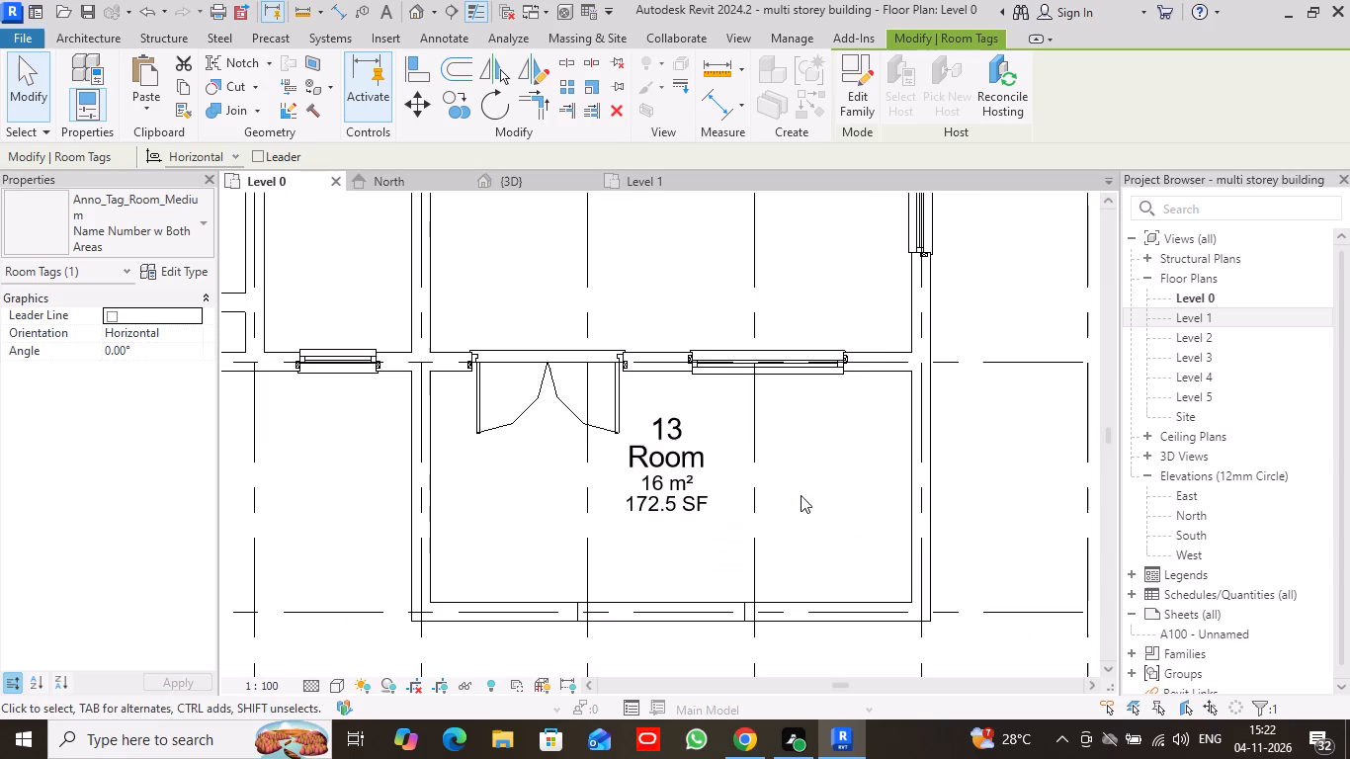
pyautogui.click(676, 457)
pyautogui.click(676, 457)
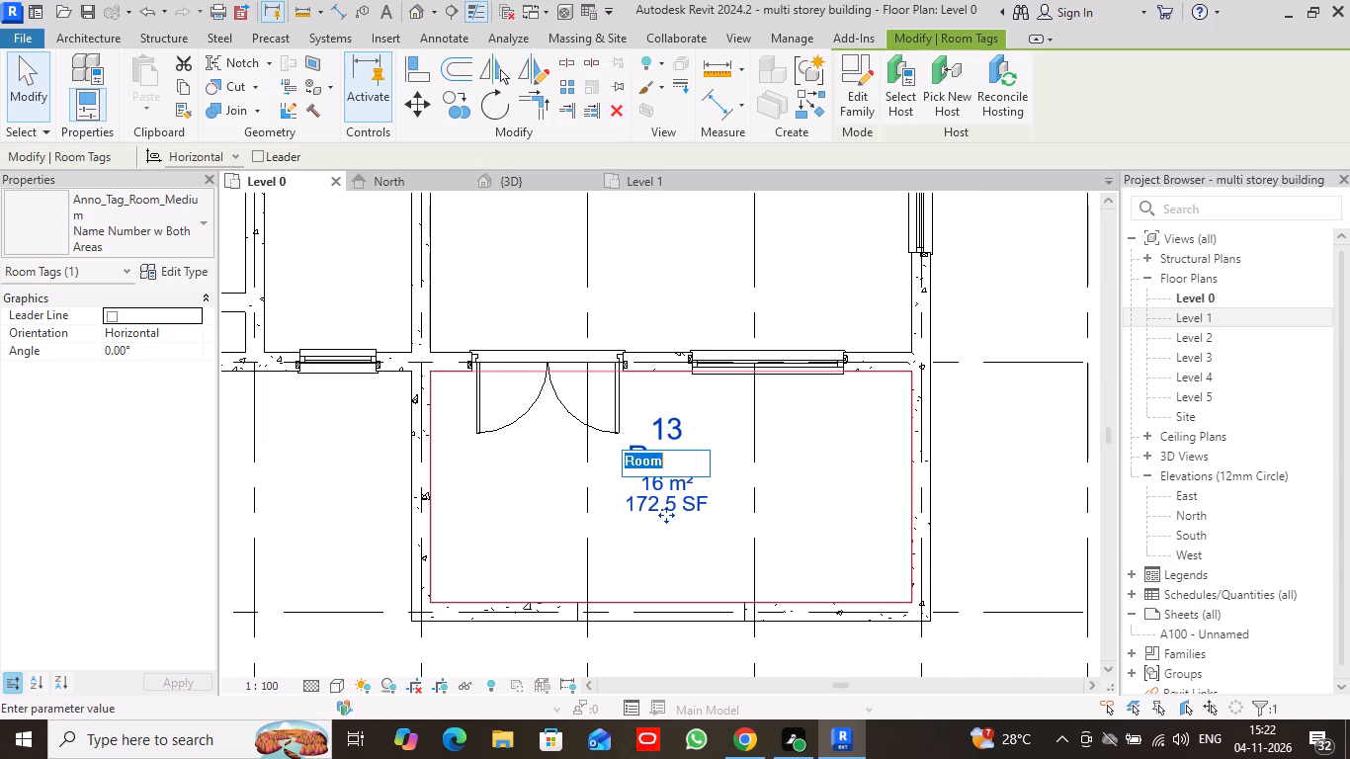
pyautogui.write('SIT OUT')
pyautogui.press('Return')
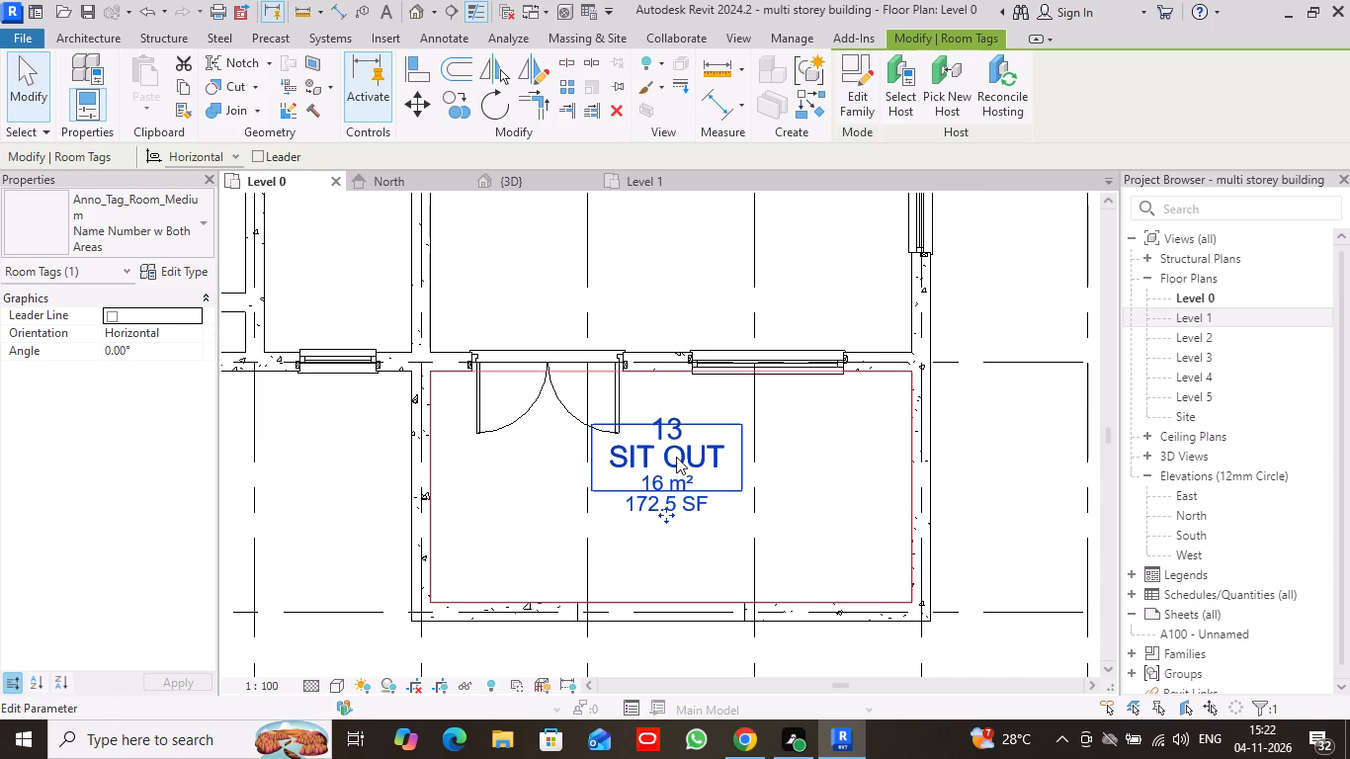
# Rename the large hall, room 6, as LIVING ROOM through its tag.
pyautogui.scroll(-4, 727, 493)
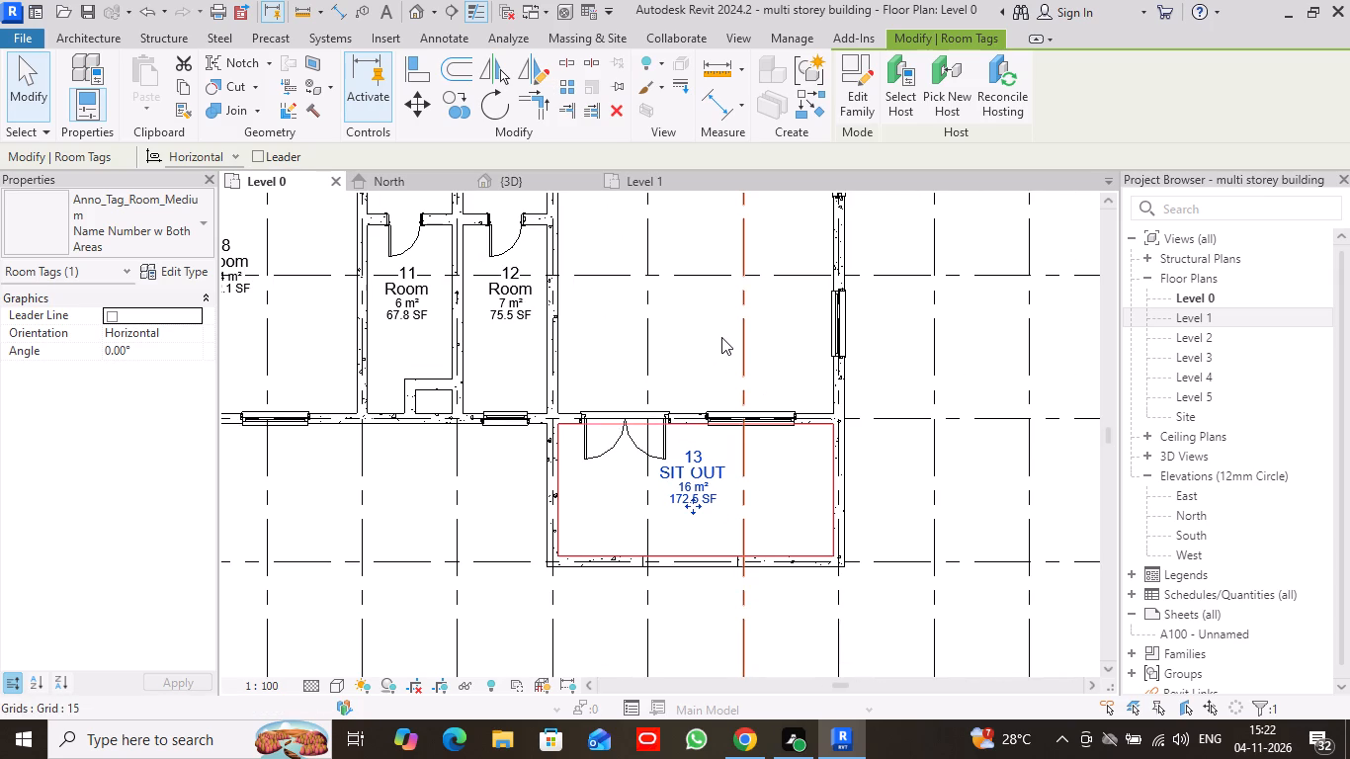
pyautogui.scroll(-3, 783, 350)
pyautogui.moveTo(770, 331); pyautogui.dragTo(677, 492, button='middle')
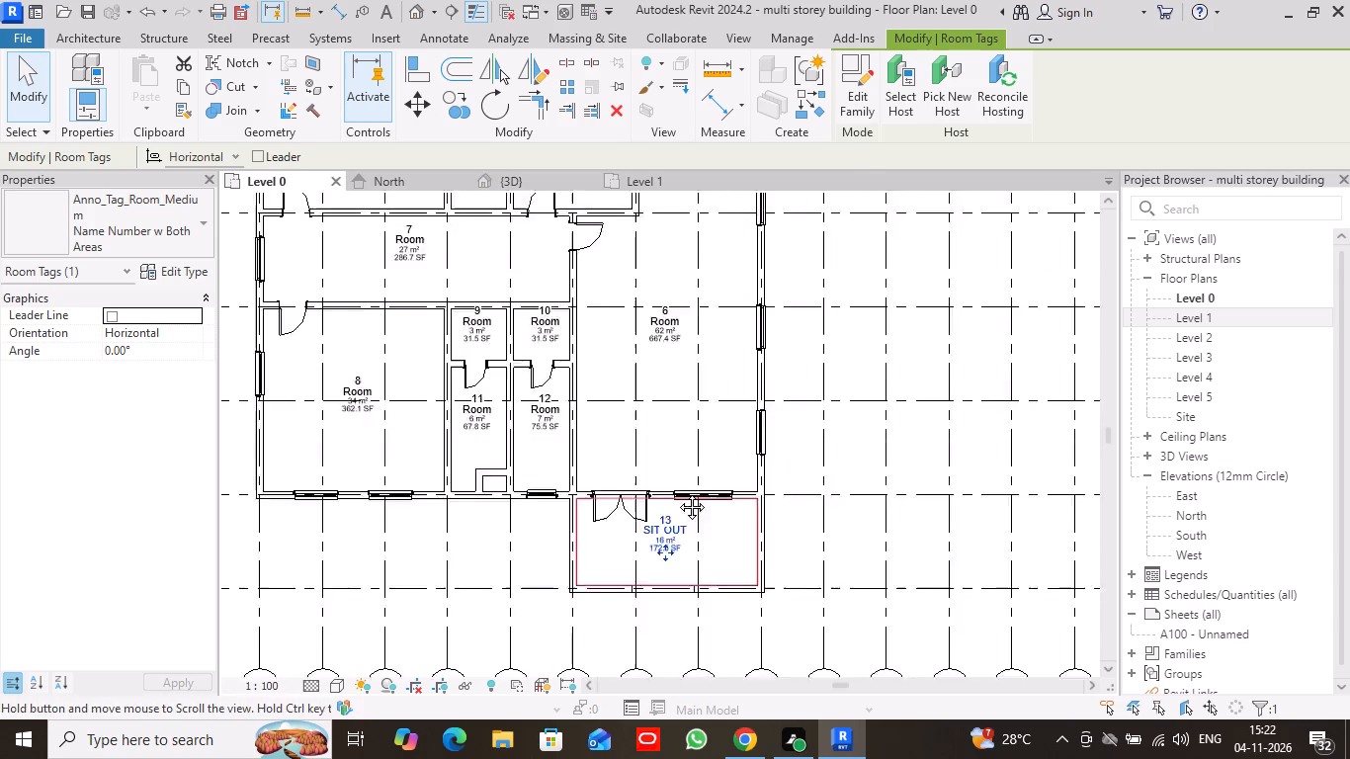
pyautogui.moveTo(677, 492); pyautogui.dragTo(670, 514, button='middle')
pyautogui.scroll(7, 655, 393)
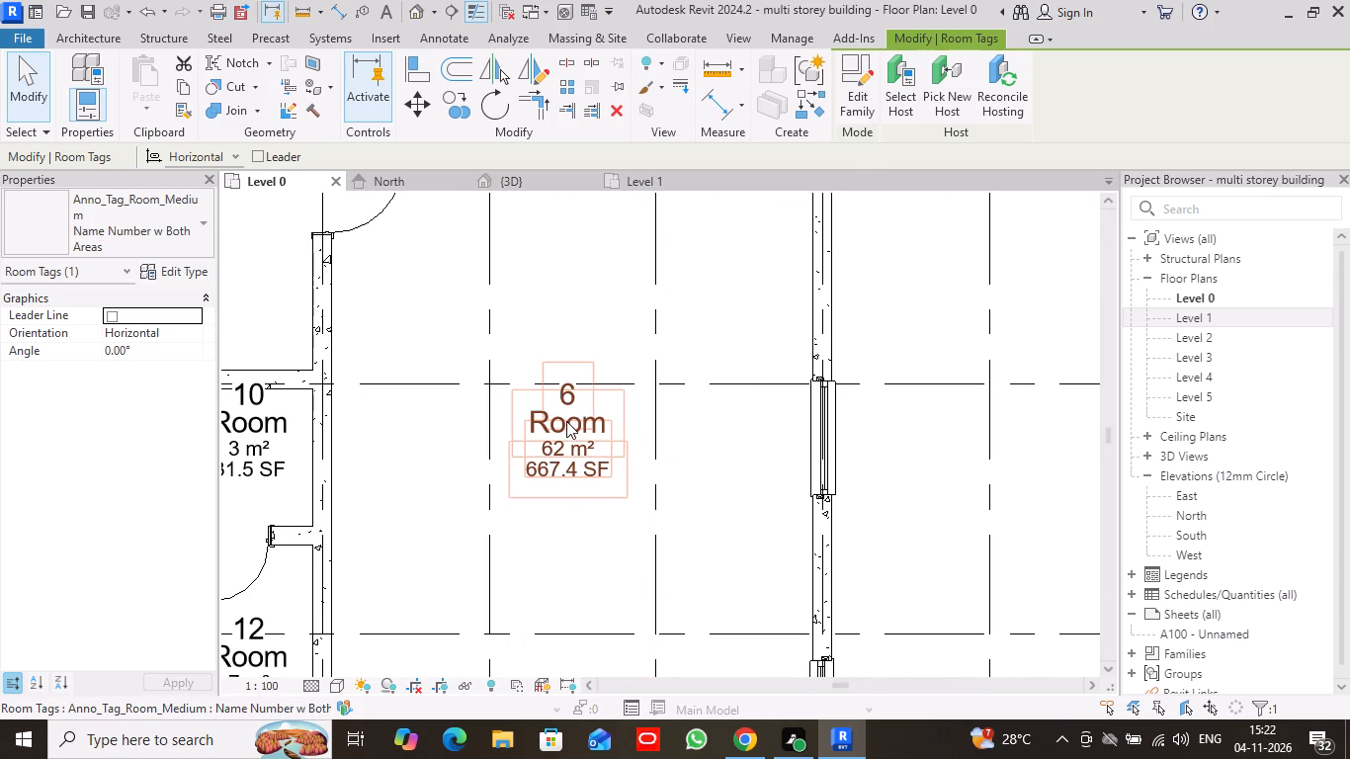
pyautogui.click(571, 415)
pyautogui.click(571, 415)
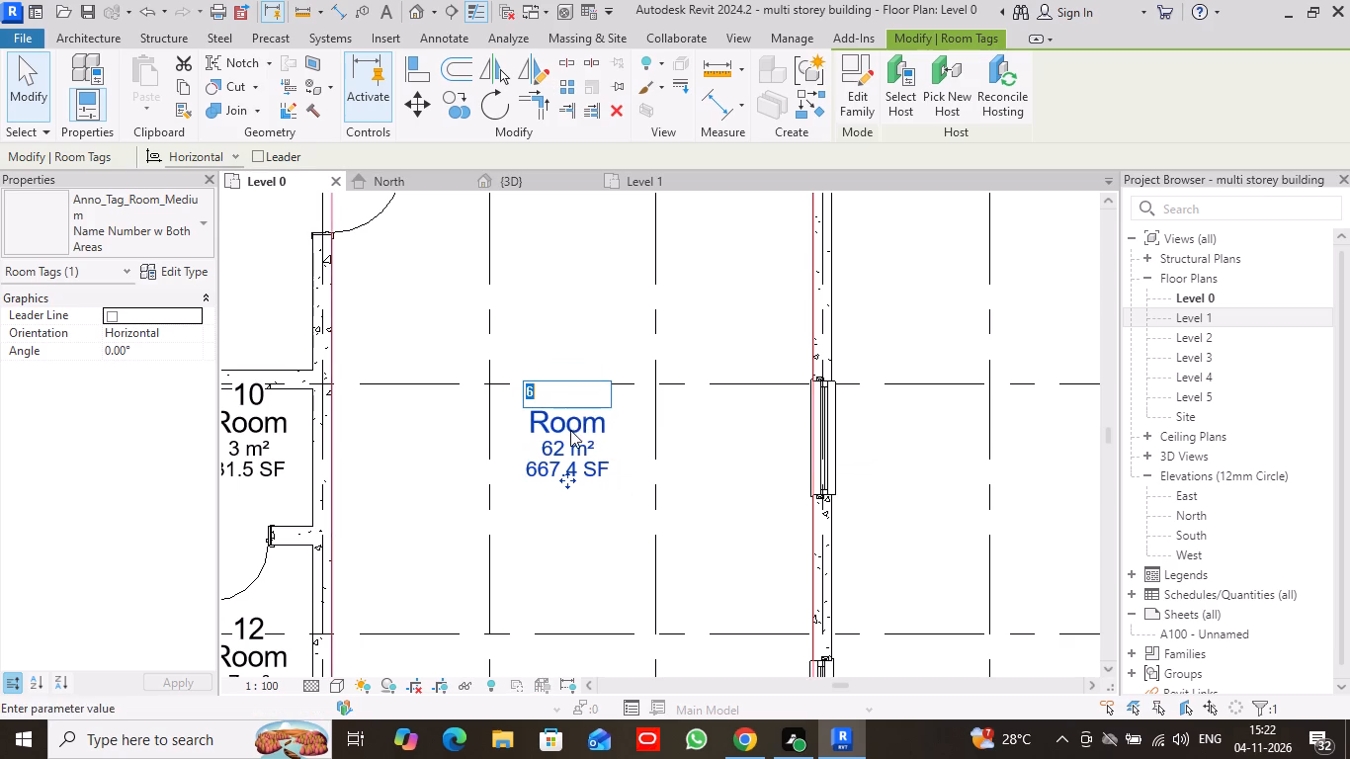
pyautogui.click(570, 430)
pyautogui.click(570, 430)
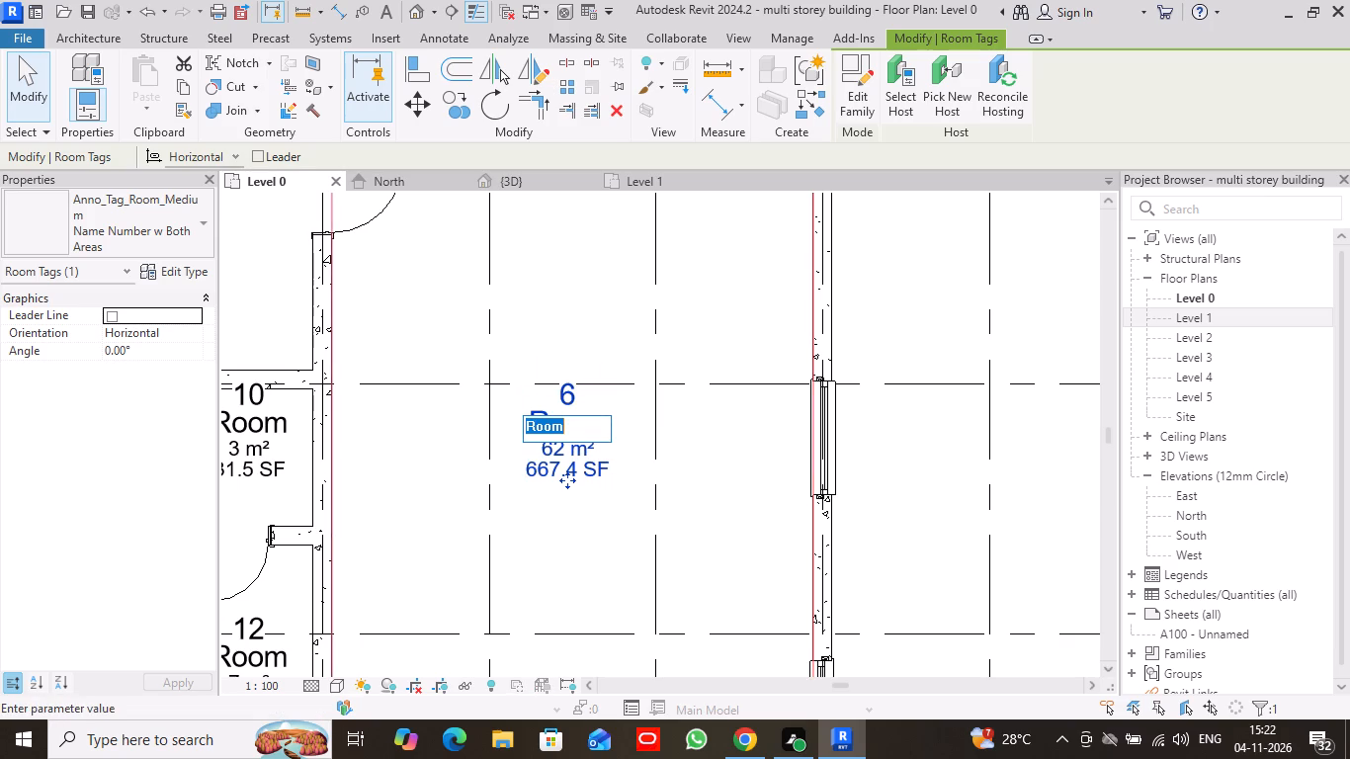
pyautogui.write('LIVING ROOM')
pyautogui.press('Return')
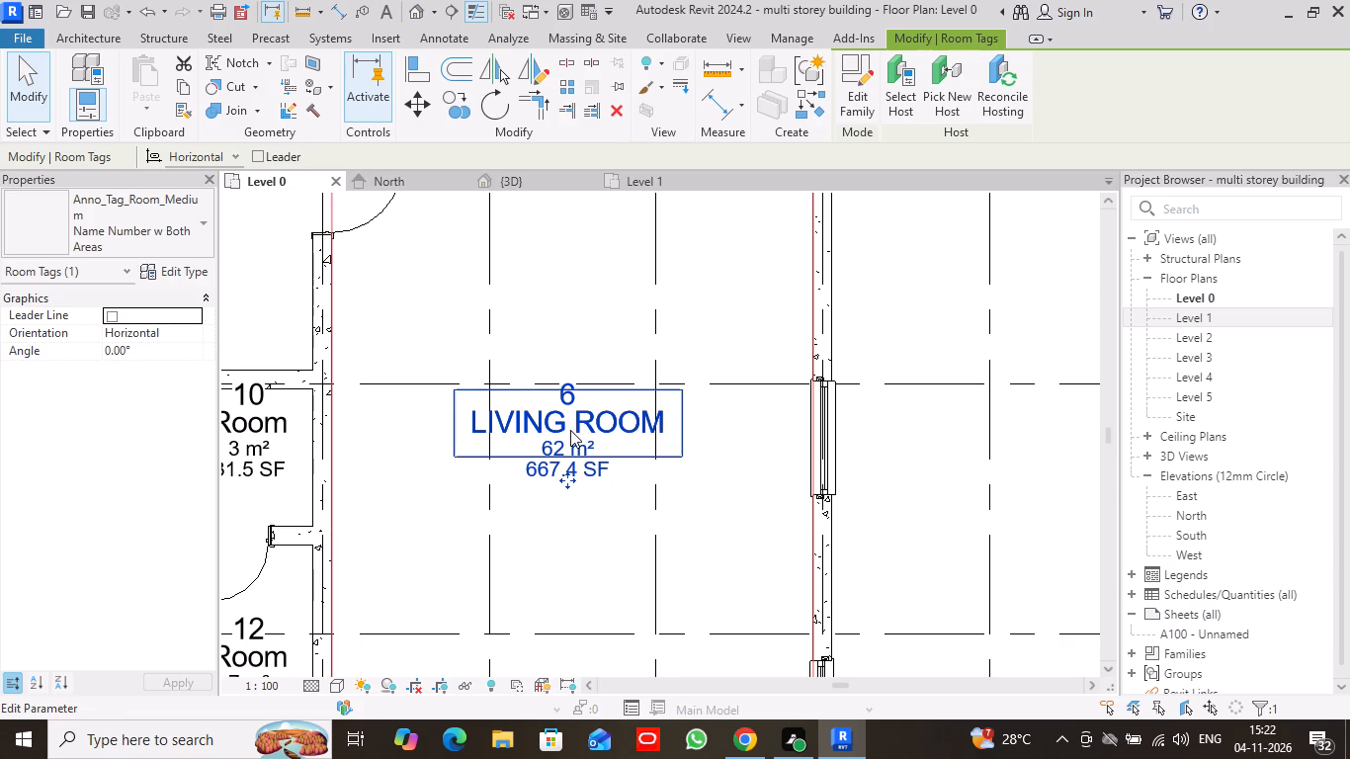
# Draw a 3750 mm horizontal room separation line across the living room, from room 3's southeast wall corner to the east wall.
pyautogui.scroll(-2, 629, 517)
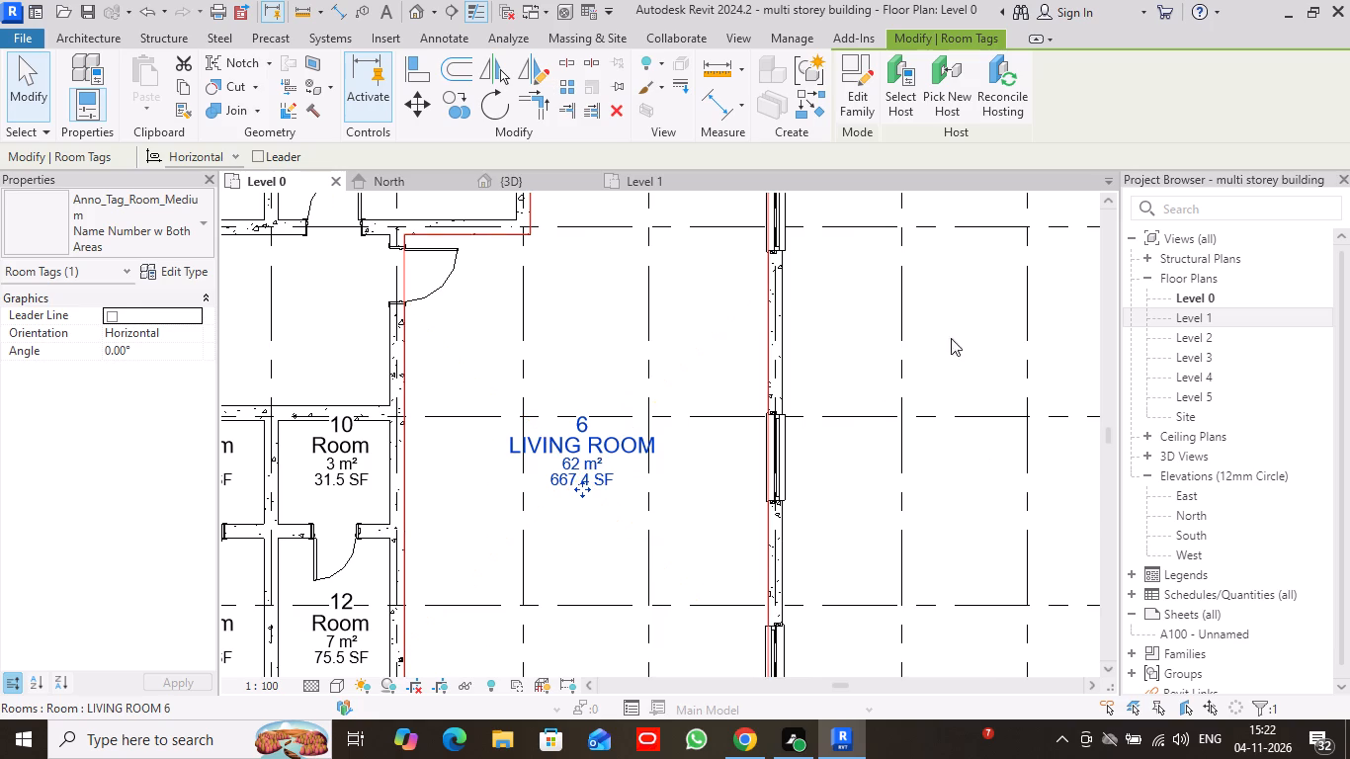
pyautogui.click(87, 31)
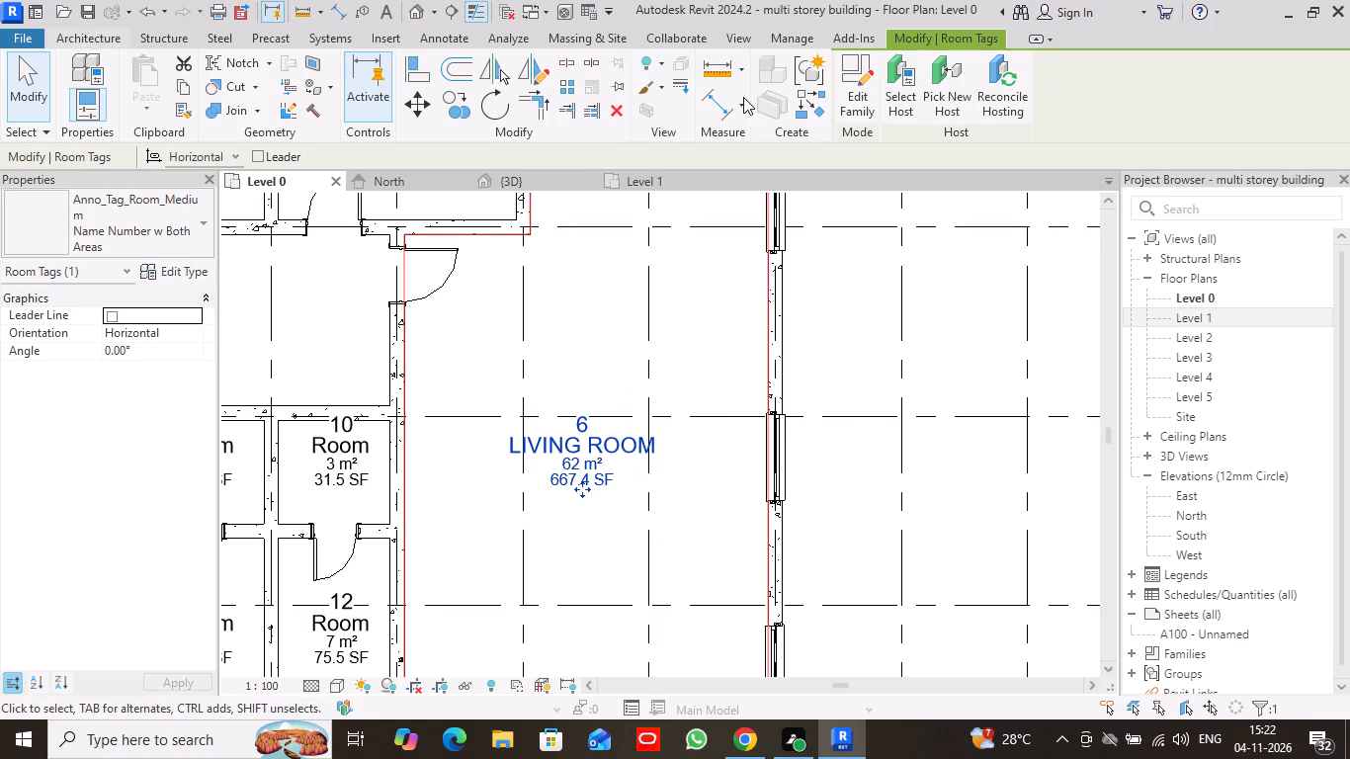
pyautogui.click(805, 81)
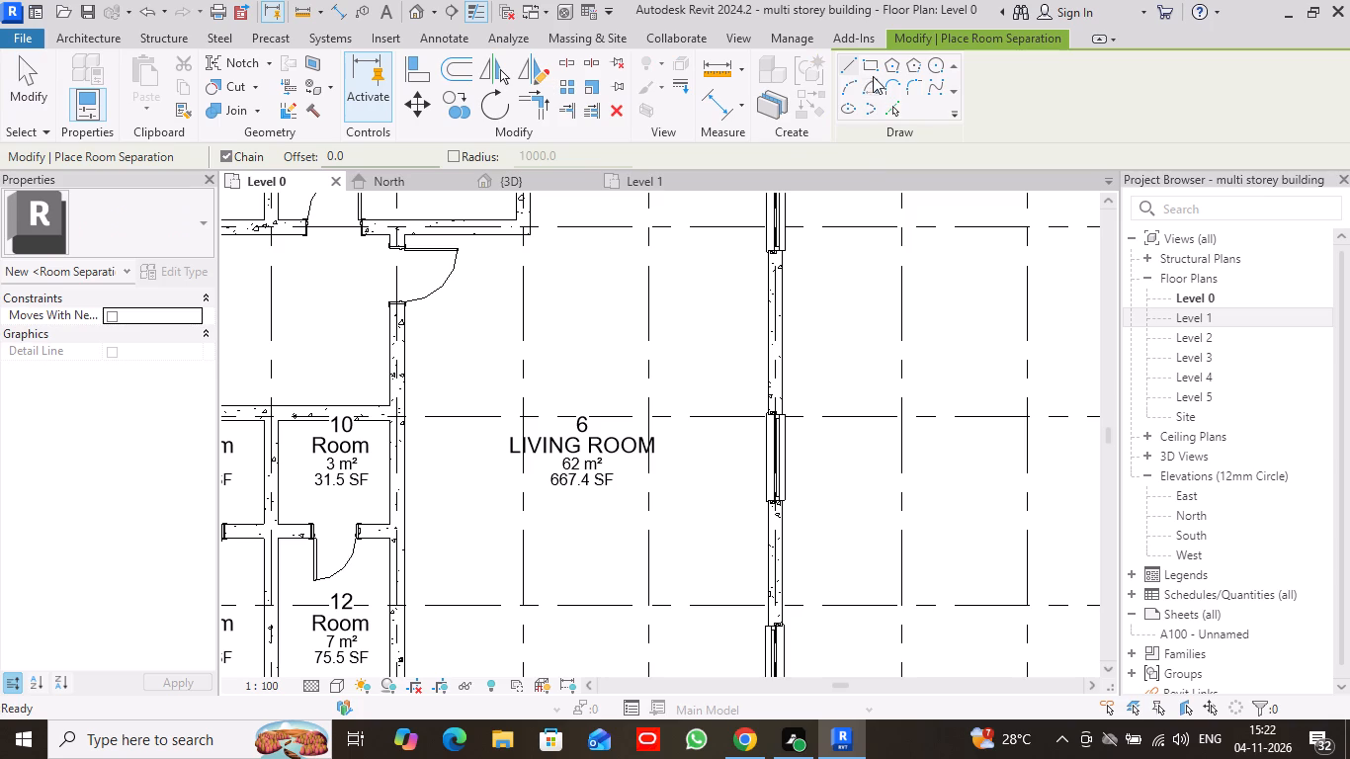
pyautogui.scroll(-1, 585, 384)
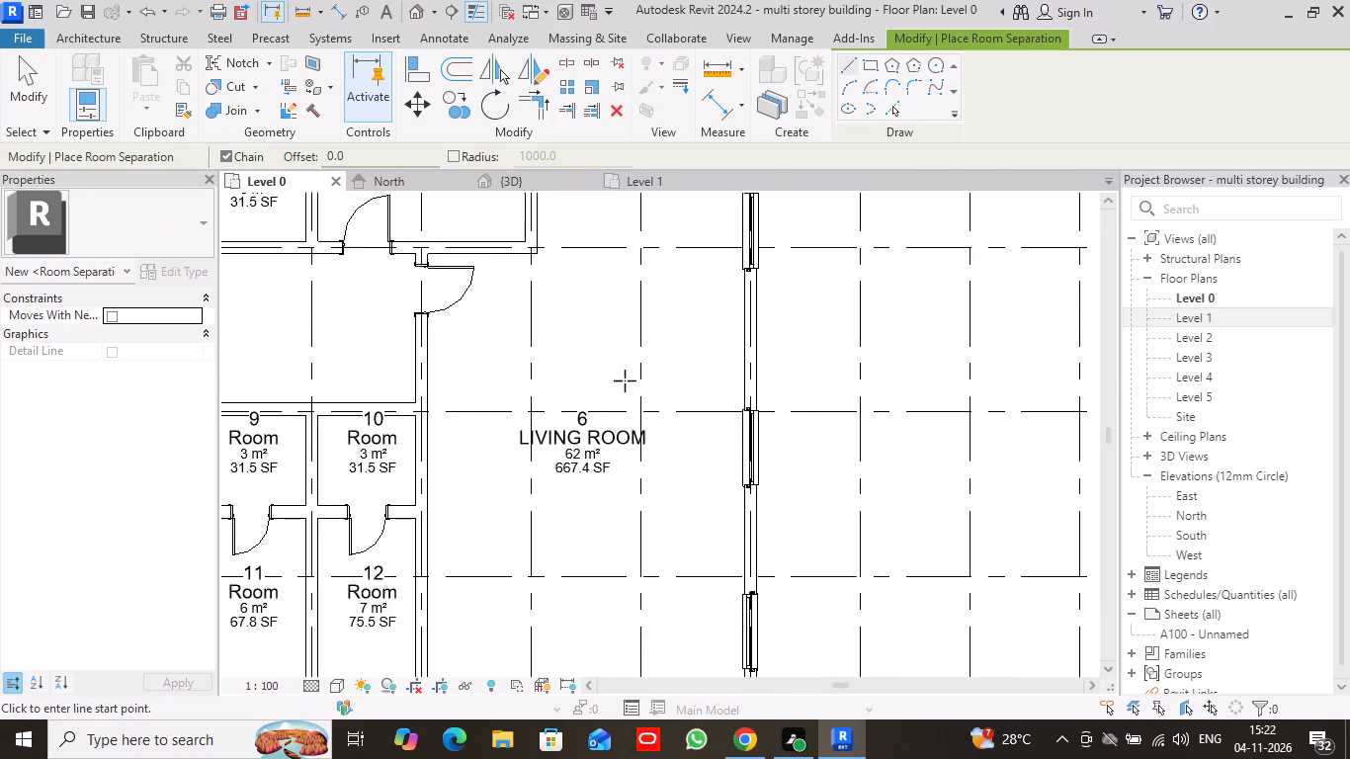
pyautogui.scroll(-2, 625, 380)
pyautogui.scroll(-1, 694, 335)
pyautogui.moveTo(664, 271); pyautogui.dragTo(629, 359, button='middle')
pyautogui.scroll(5, 546, 377)
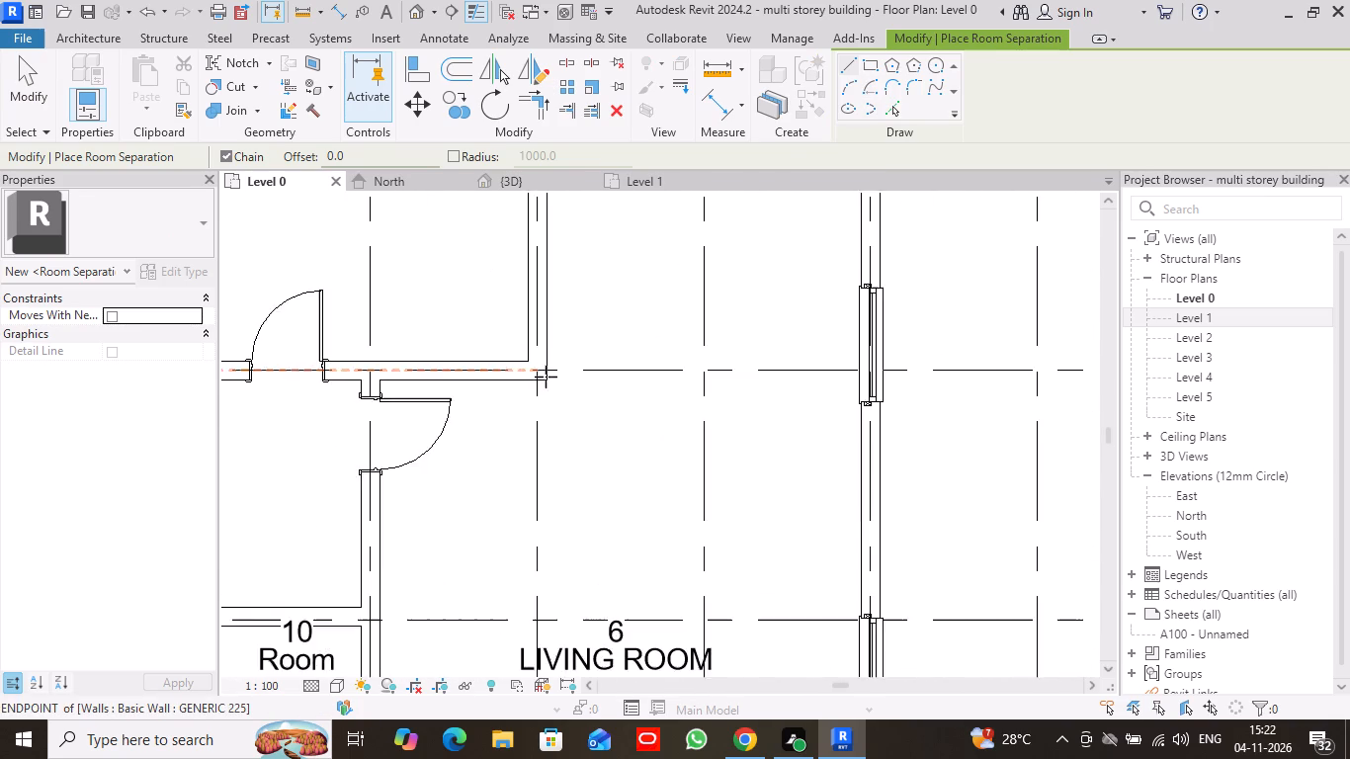
pyautogui.scroll(4, 546, 377)
pyautogui.click(546, 376)
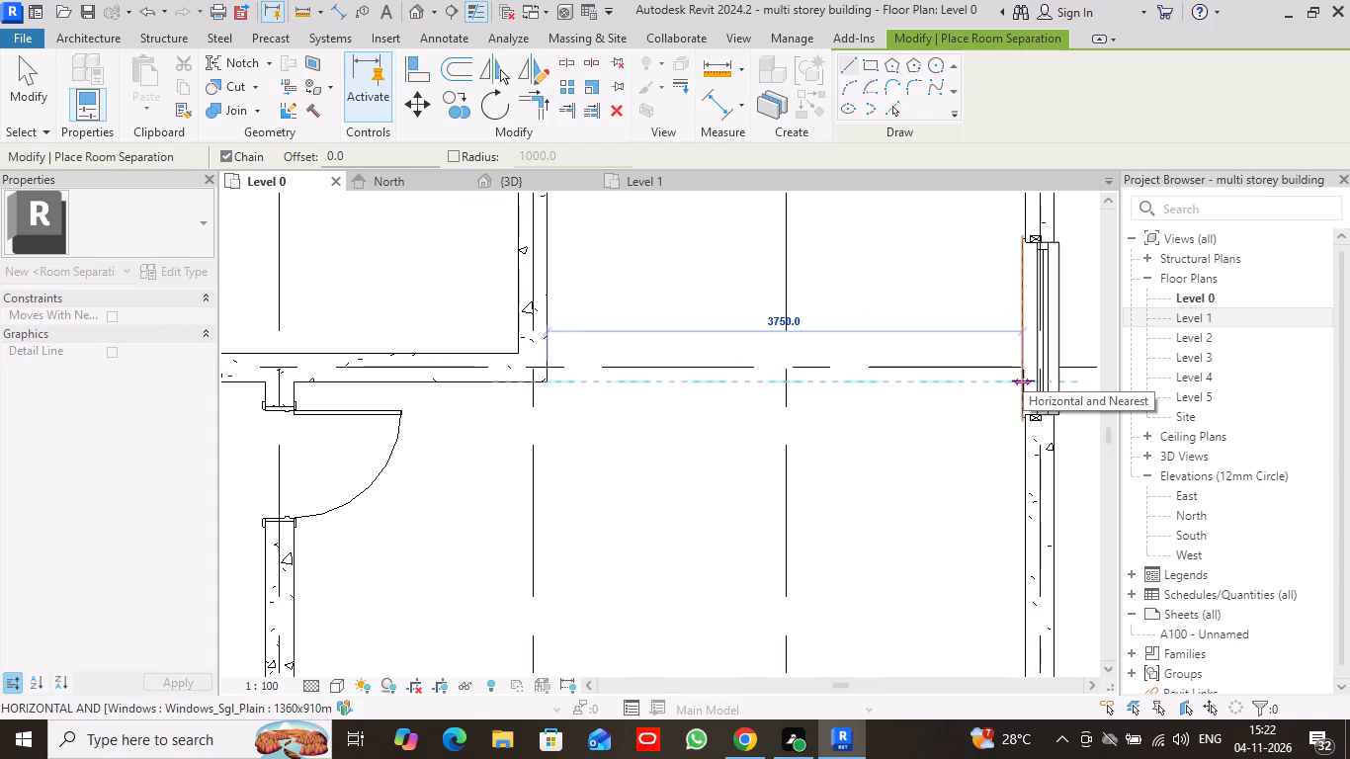
pyautogui.click(1023, 380)
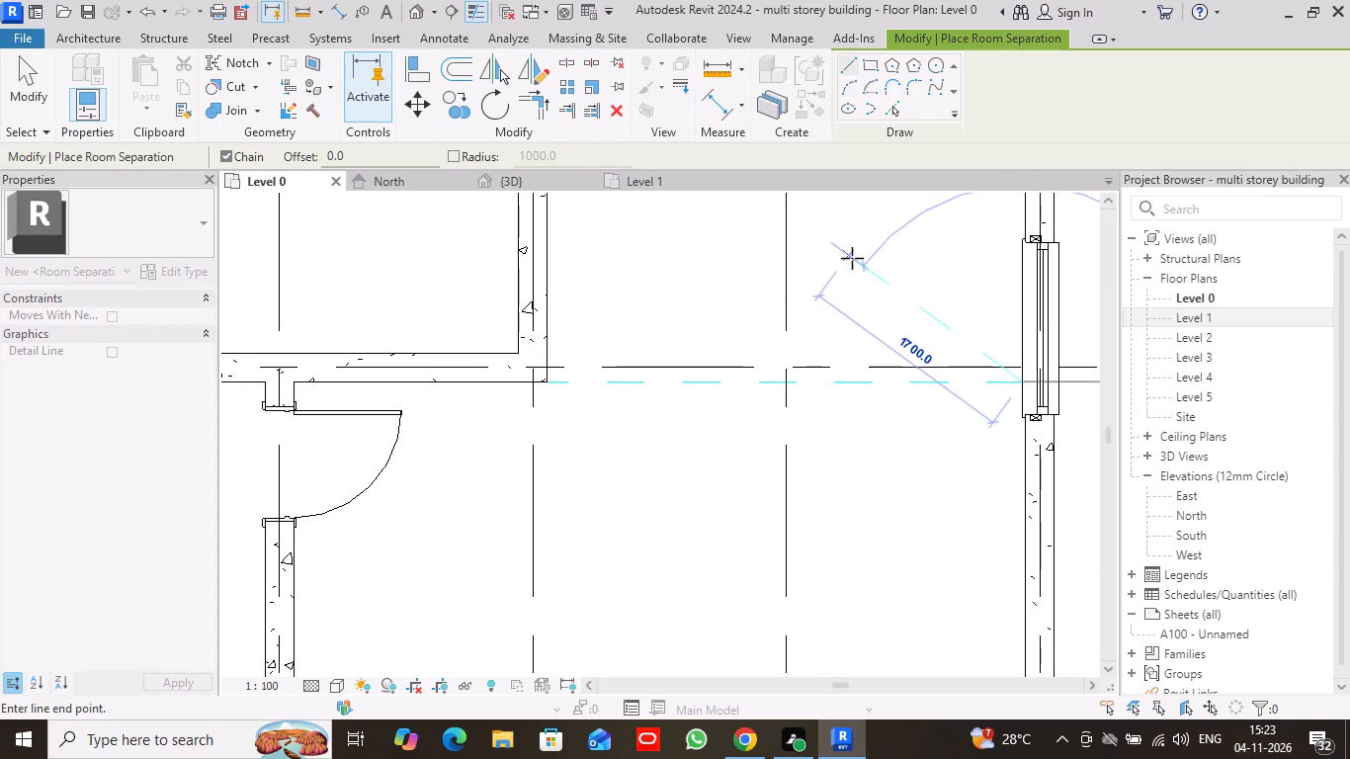
pyautogui.press('Escape')
# With Tag on Placement turned off, place a room in the space between room 5 and the room separation line.
pyautogui.scroll(-3, 862, 298)
pyautogui.moveTo(899, 308); pyautogui.dragTo(789, 507, button='middle')
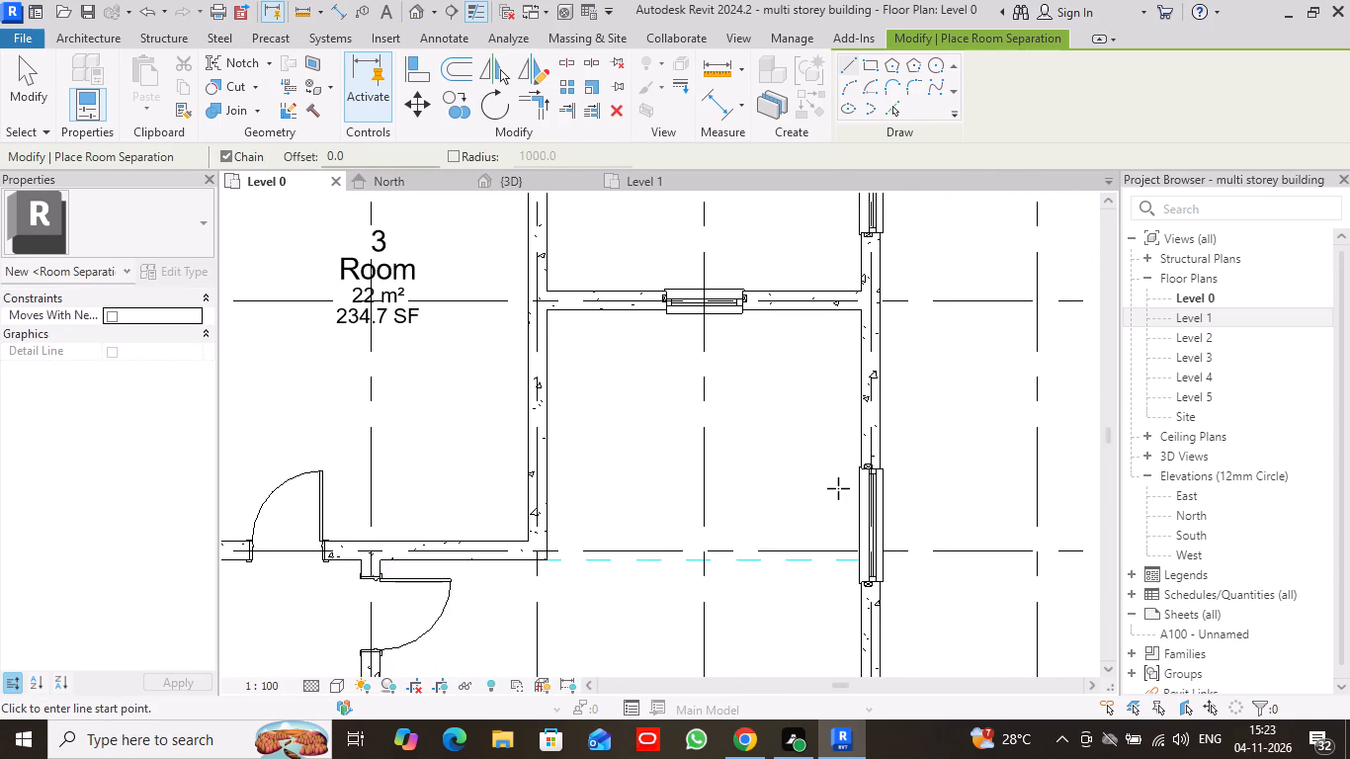
pyautogui.scroll(-3, 840, 483)
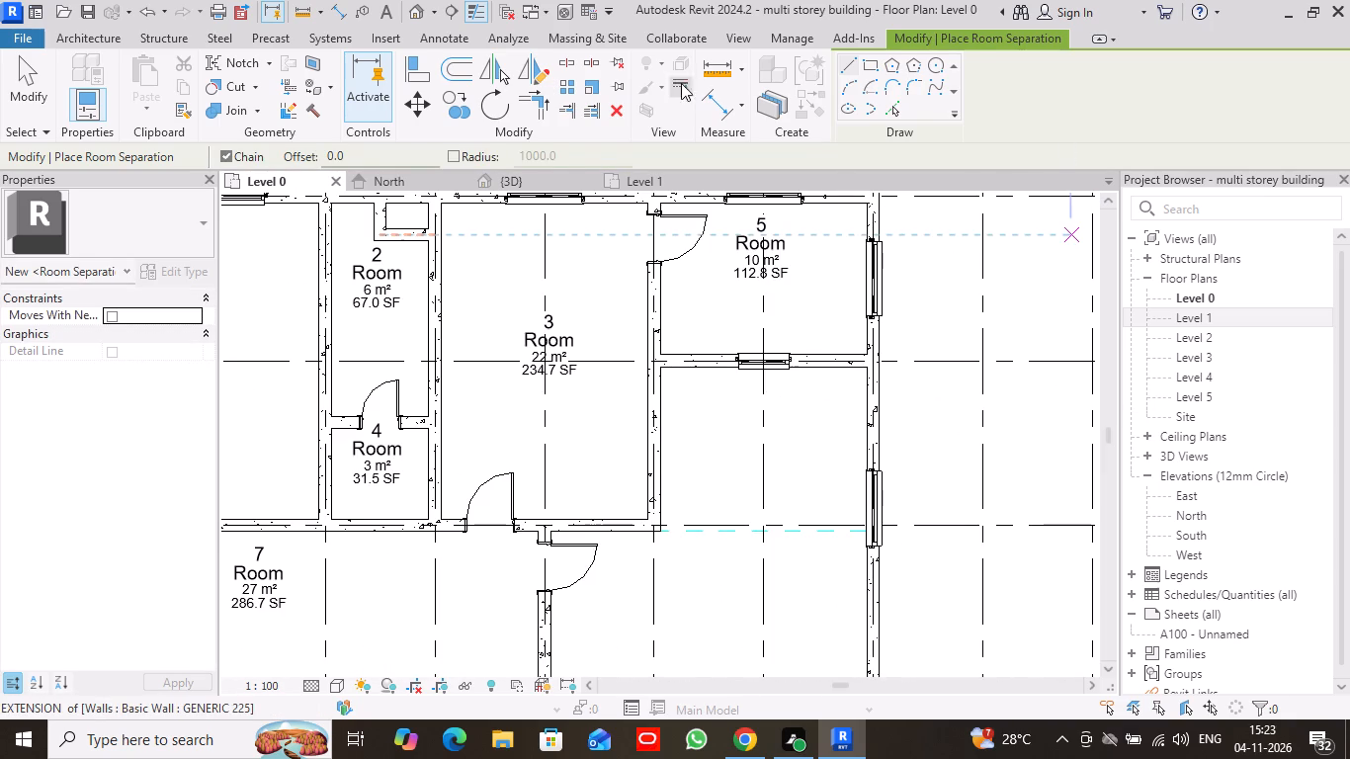
pyautogui.click(100, 31)
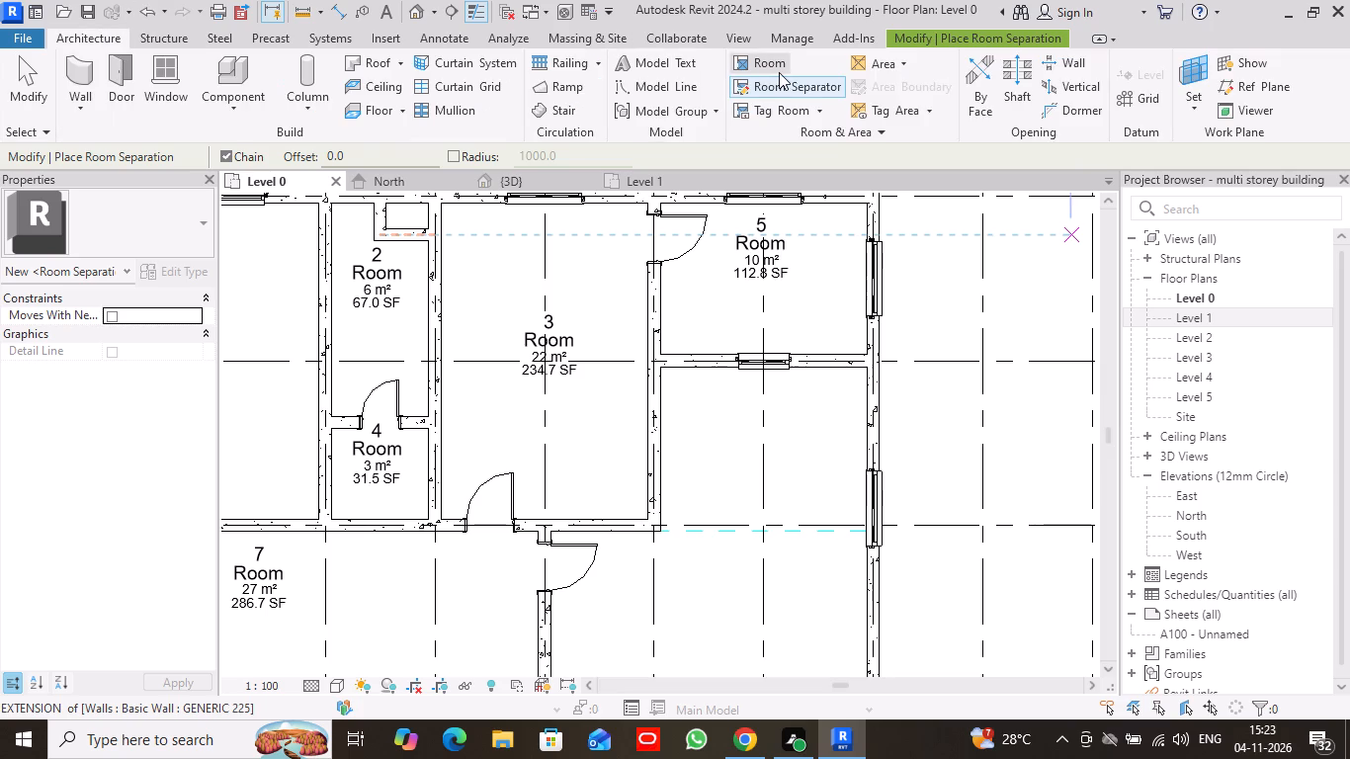
pyautogui.click(780, 66)
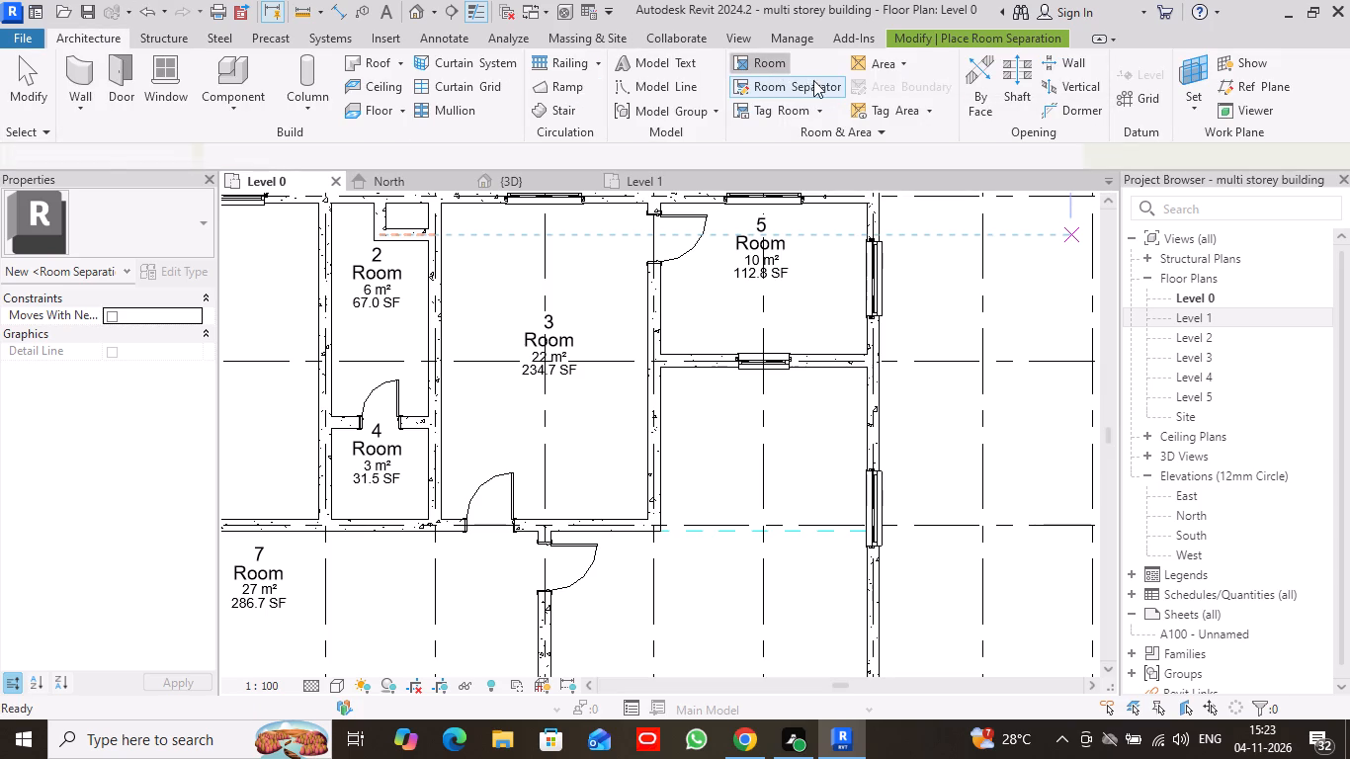
pyautogui.click(1010, 91)
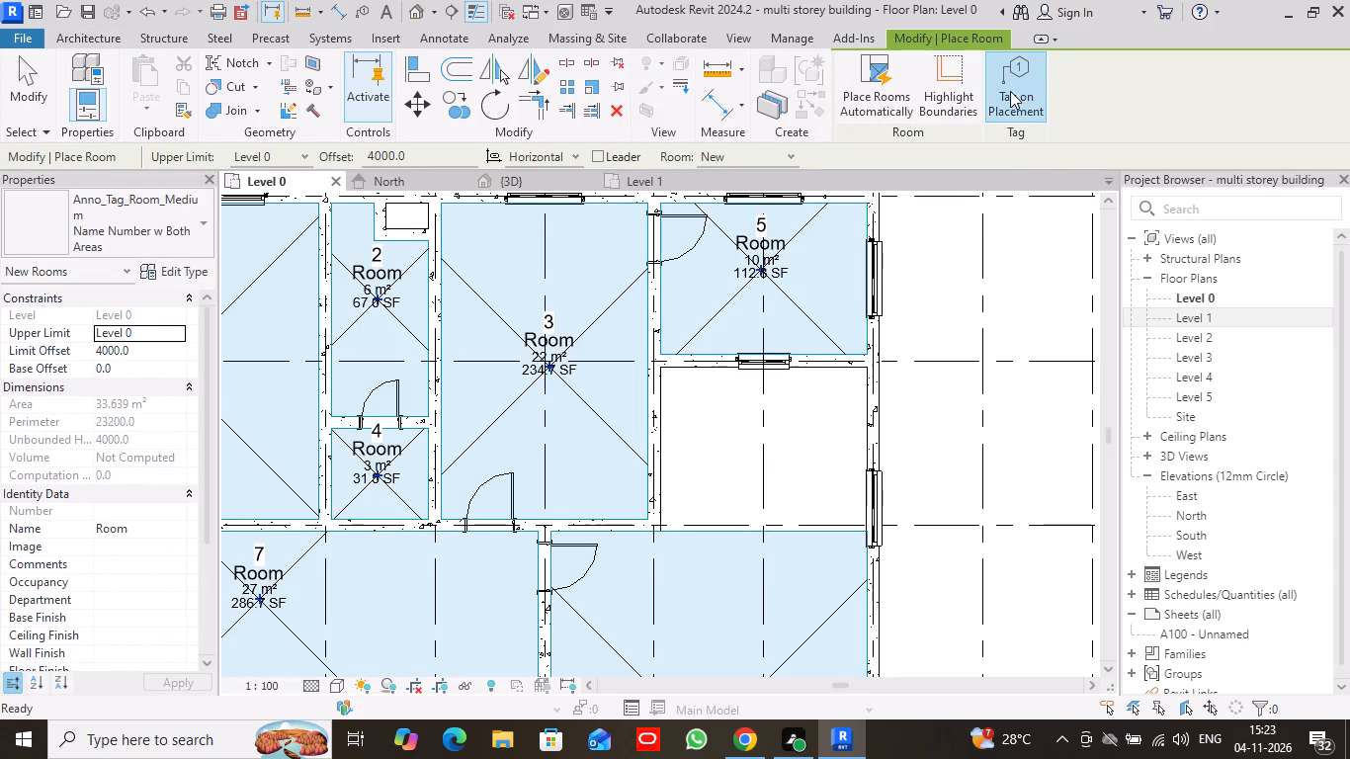
pyautogui.click(762, 448)
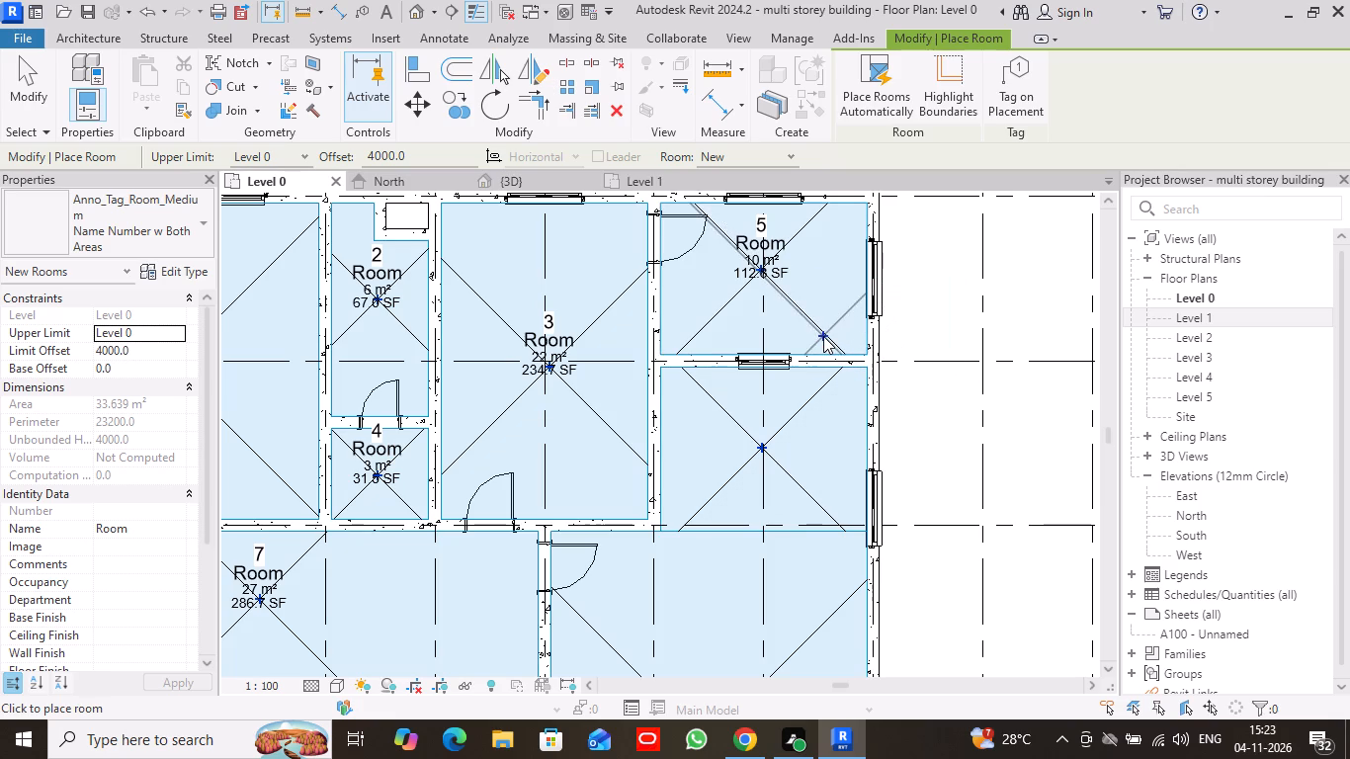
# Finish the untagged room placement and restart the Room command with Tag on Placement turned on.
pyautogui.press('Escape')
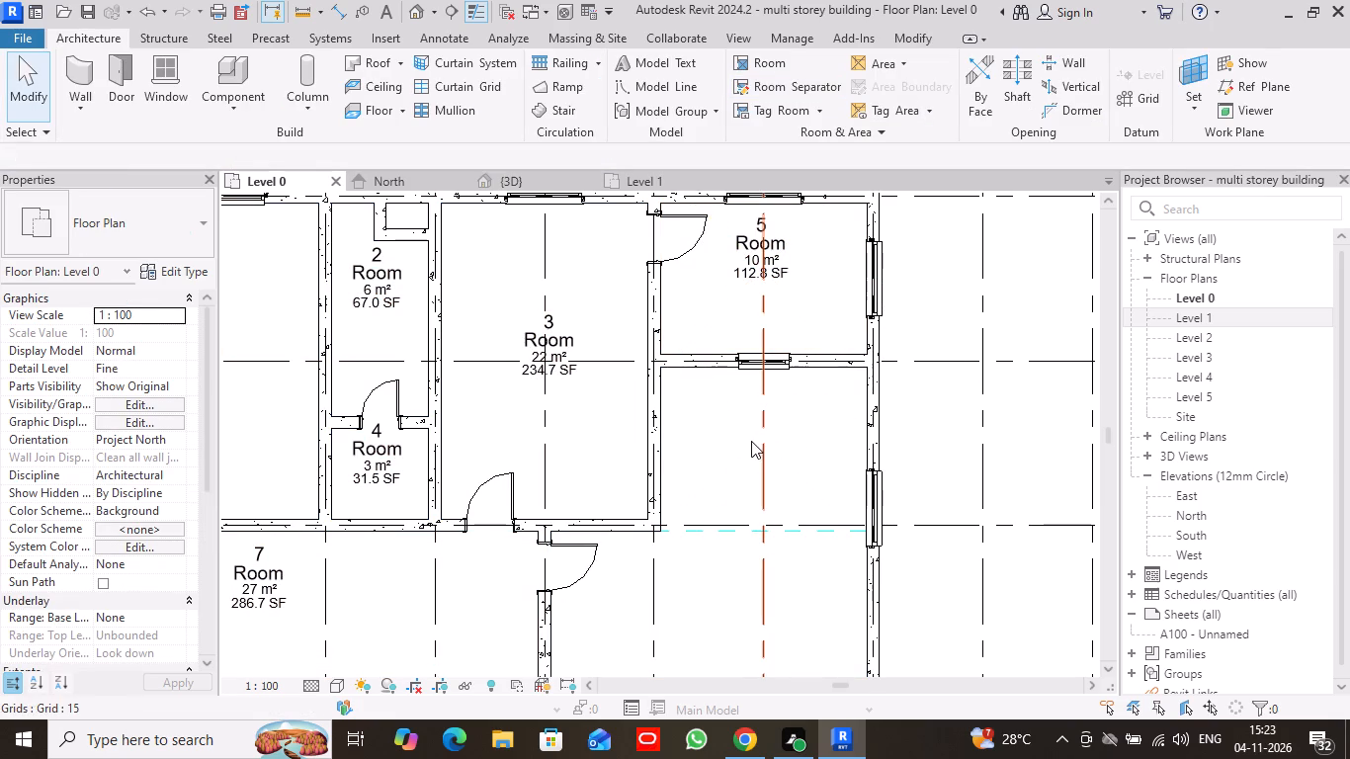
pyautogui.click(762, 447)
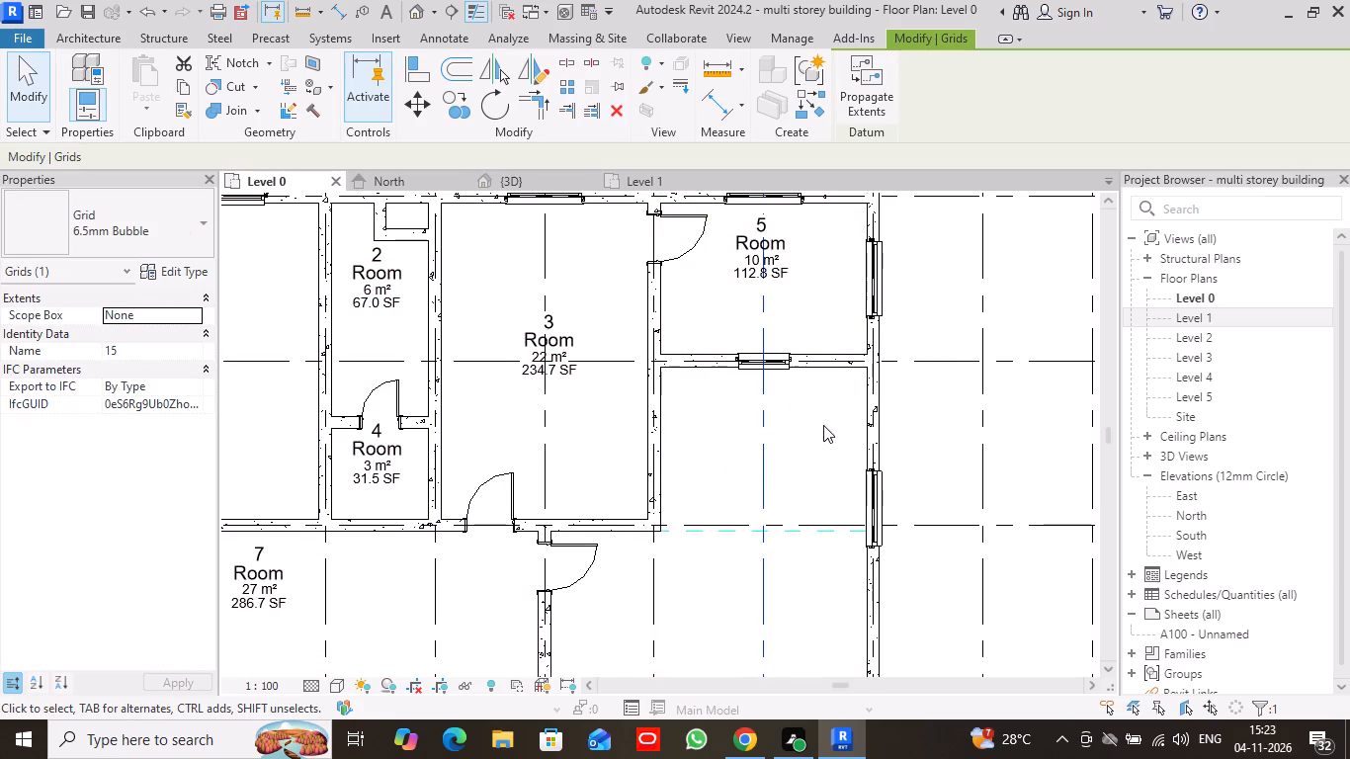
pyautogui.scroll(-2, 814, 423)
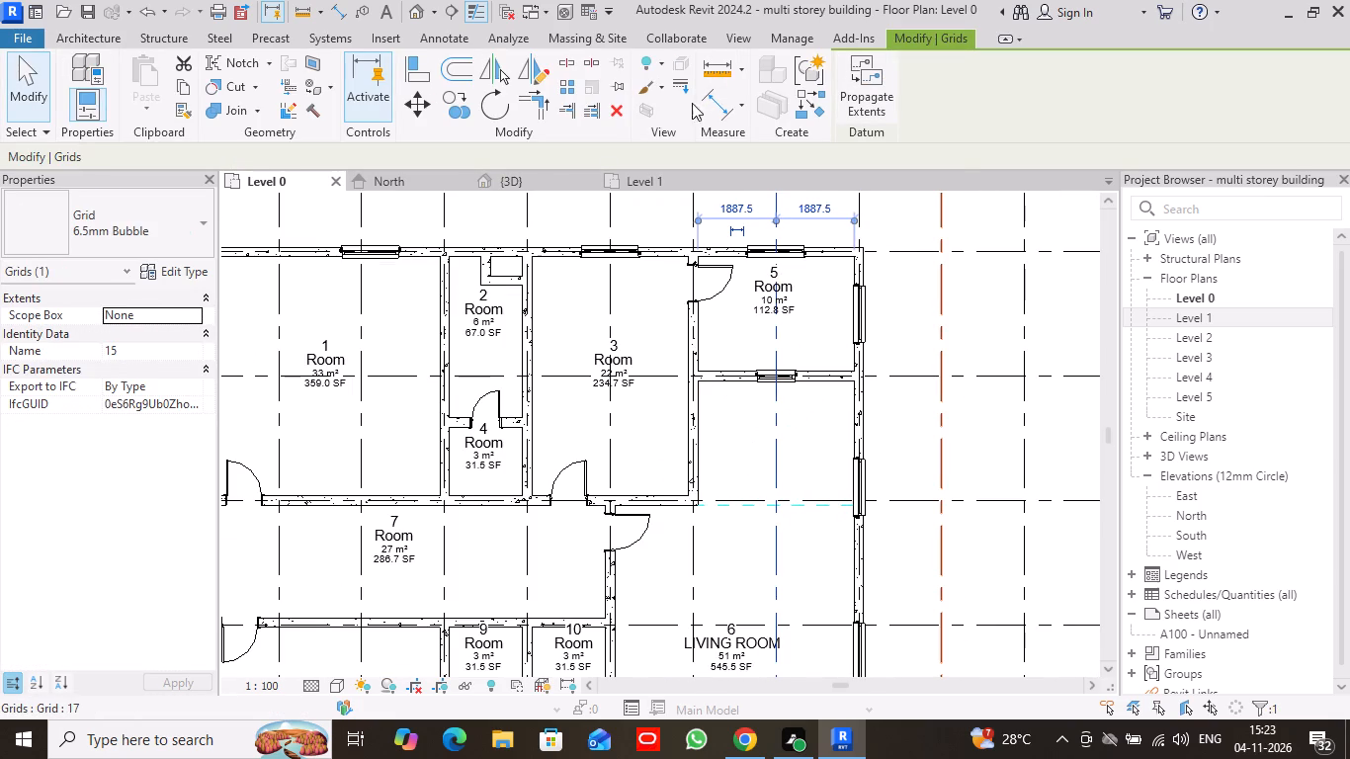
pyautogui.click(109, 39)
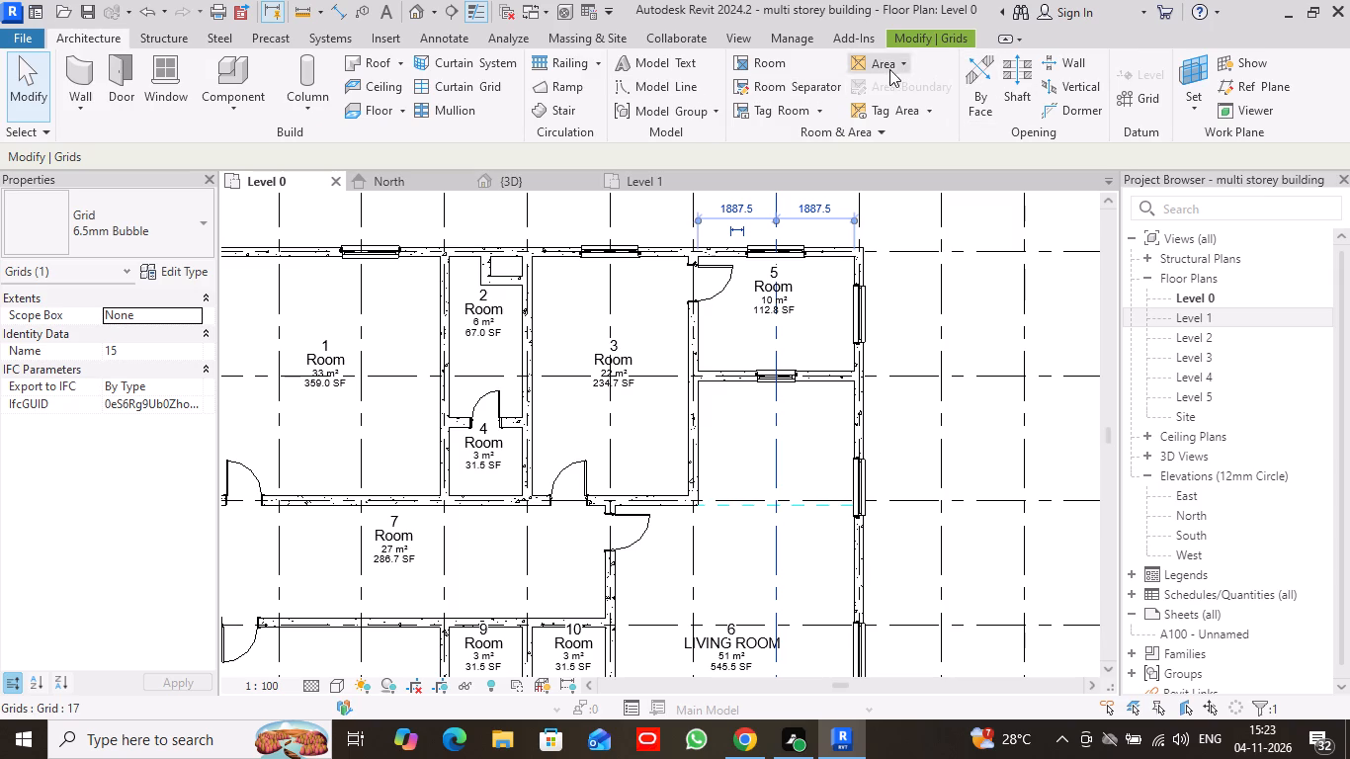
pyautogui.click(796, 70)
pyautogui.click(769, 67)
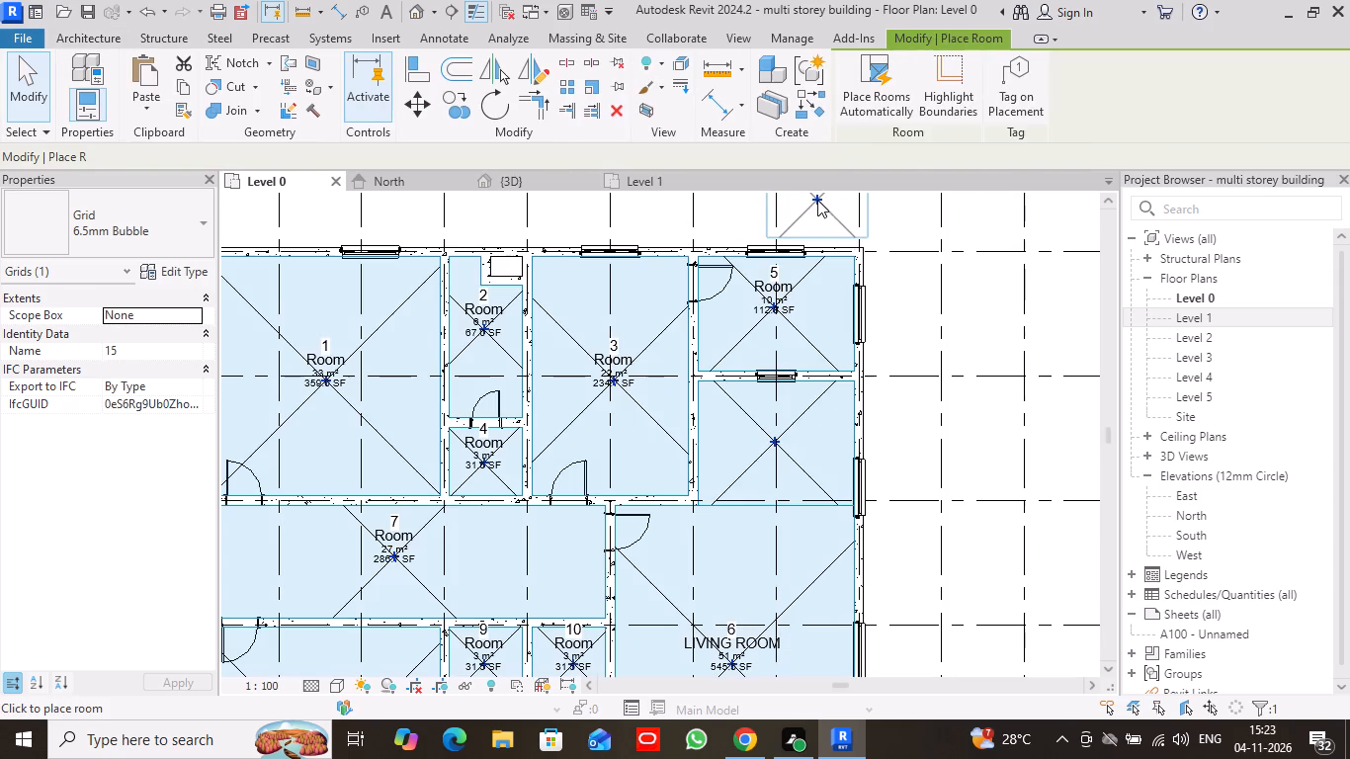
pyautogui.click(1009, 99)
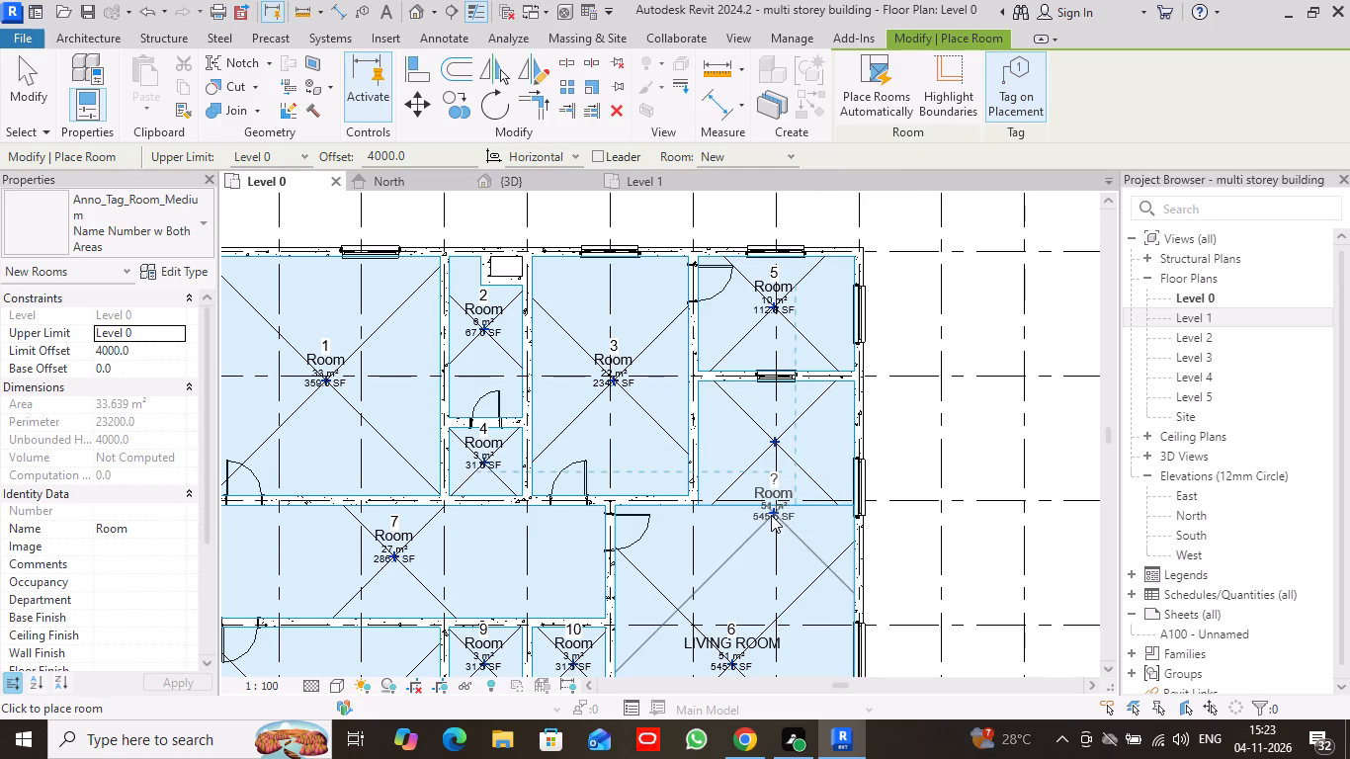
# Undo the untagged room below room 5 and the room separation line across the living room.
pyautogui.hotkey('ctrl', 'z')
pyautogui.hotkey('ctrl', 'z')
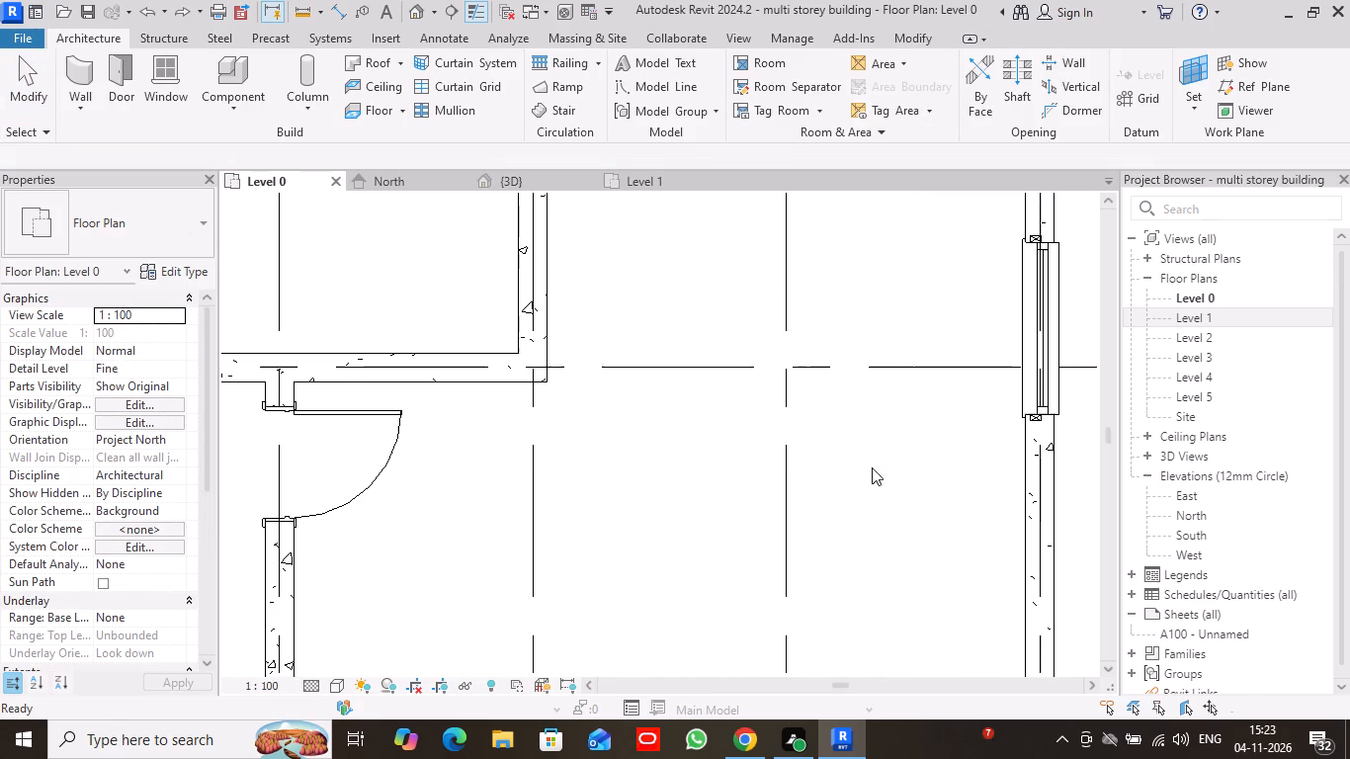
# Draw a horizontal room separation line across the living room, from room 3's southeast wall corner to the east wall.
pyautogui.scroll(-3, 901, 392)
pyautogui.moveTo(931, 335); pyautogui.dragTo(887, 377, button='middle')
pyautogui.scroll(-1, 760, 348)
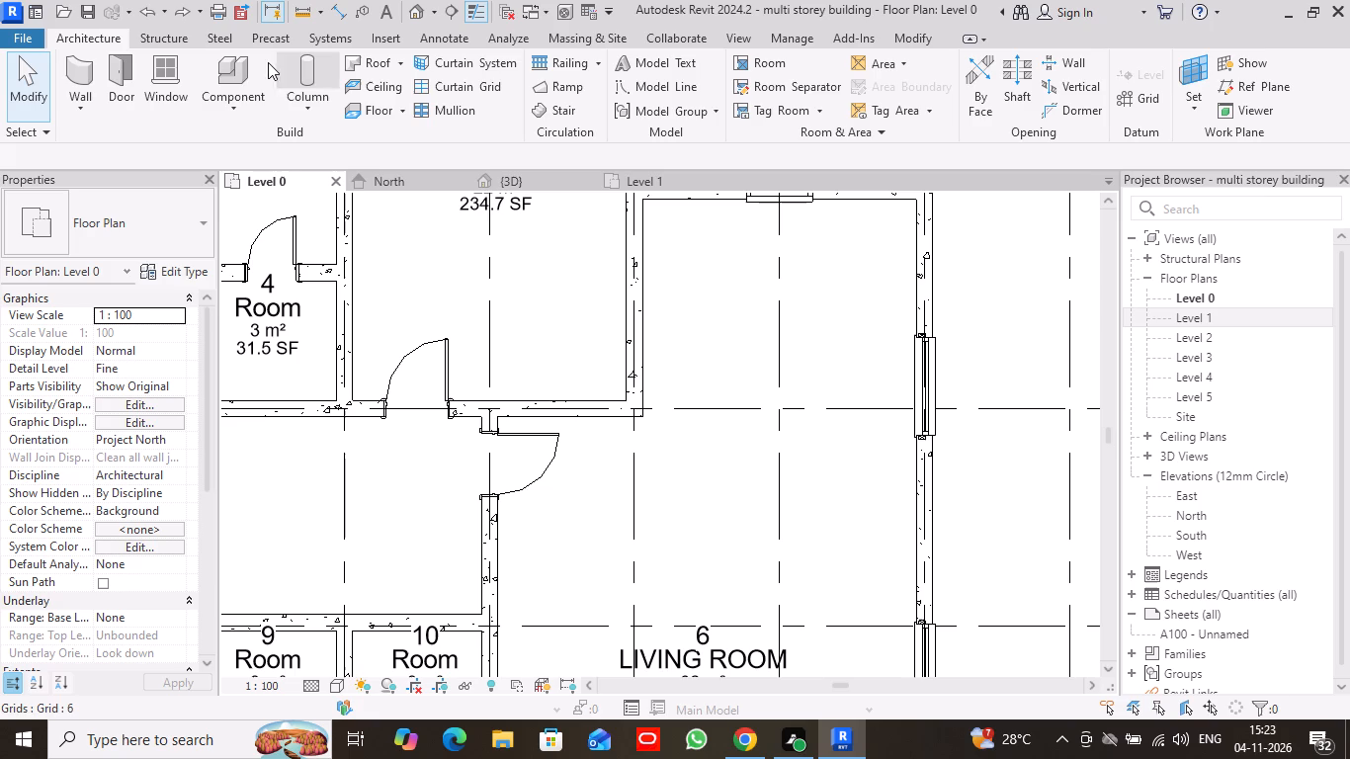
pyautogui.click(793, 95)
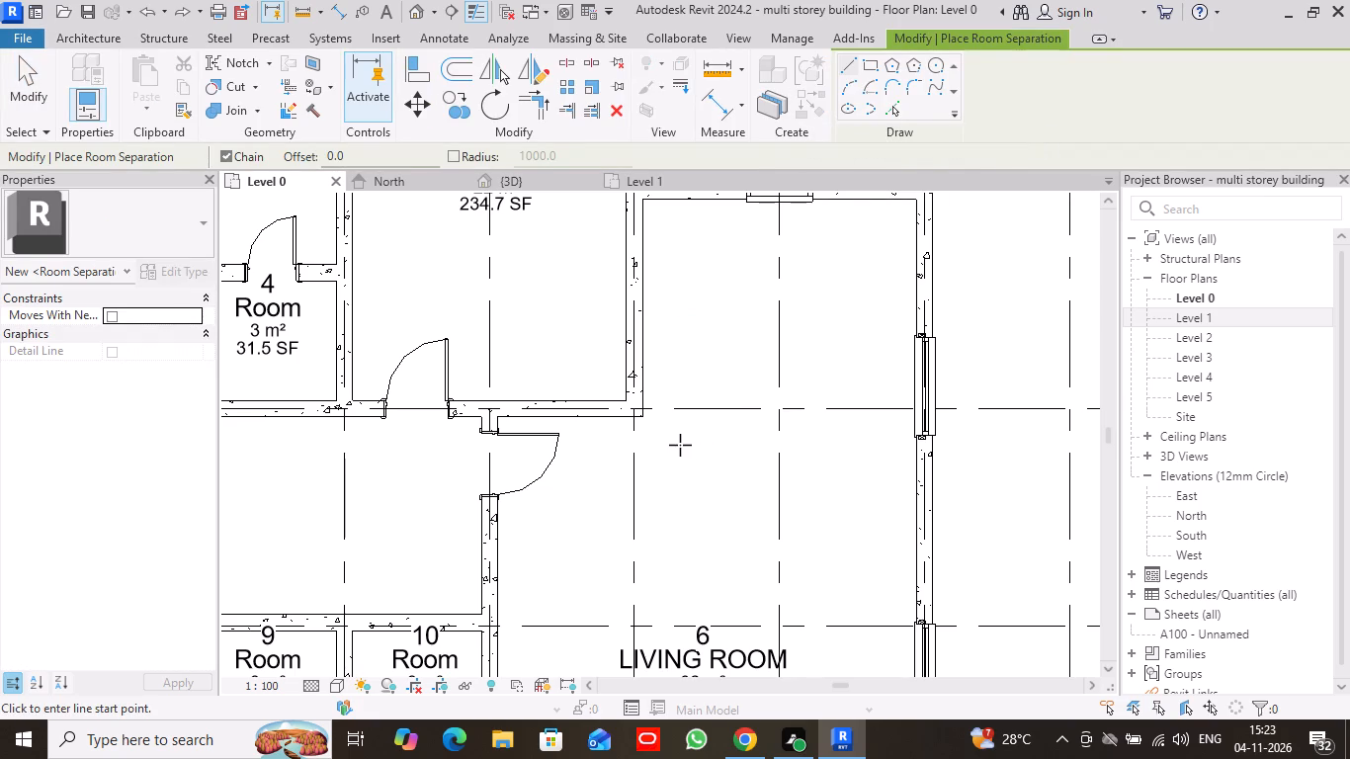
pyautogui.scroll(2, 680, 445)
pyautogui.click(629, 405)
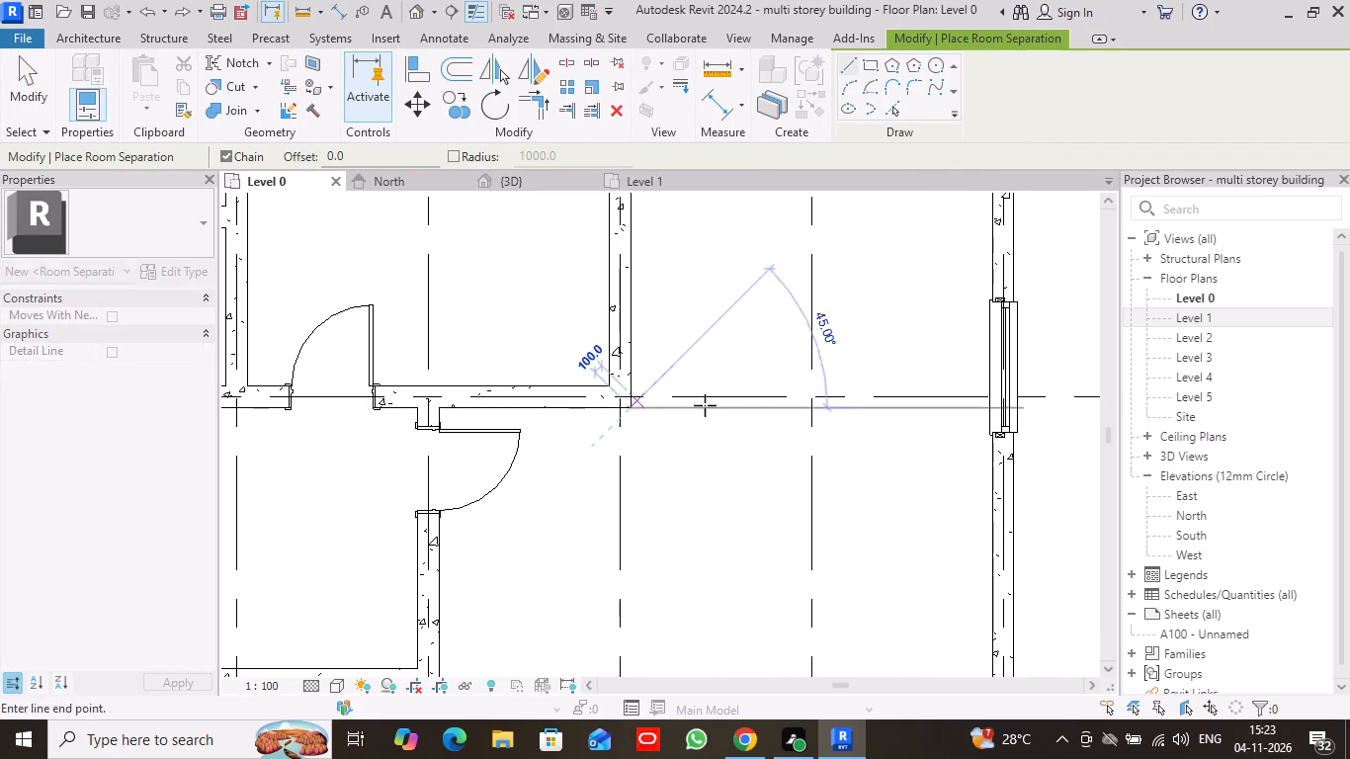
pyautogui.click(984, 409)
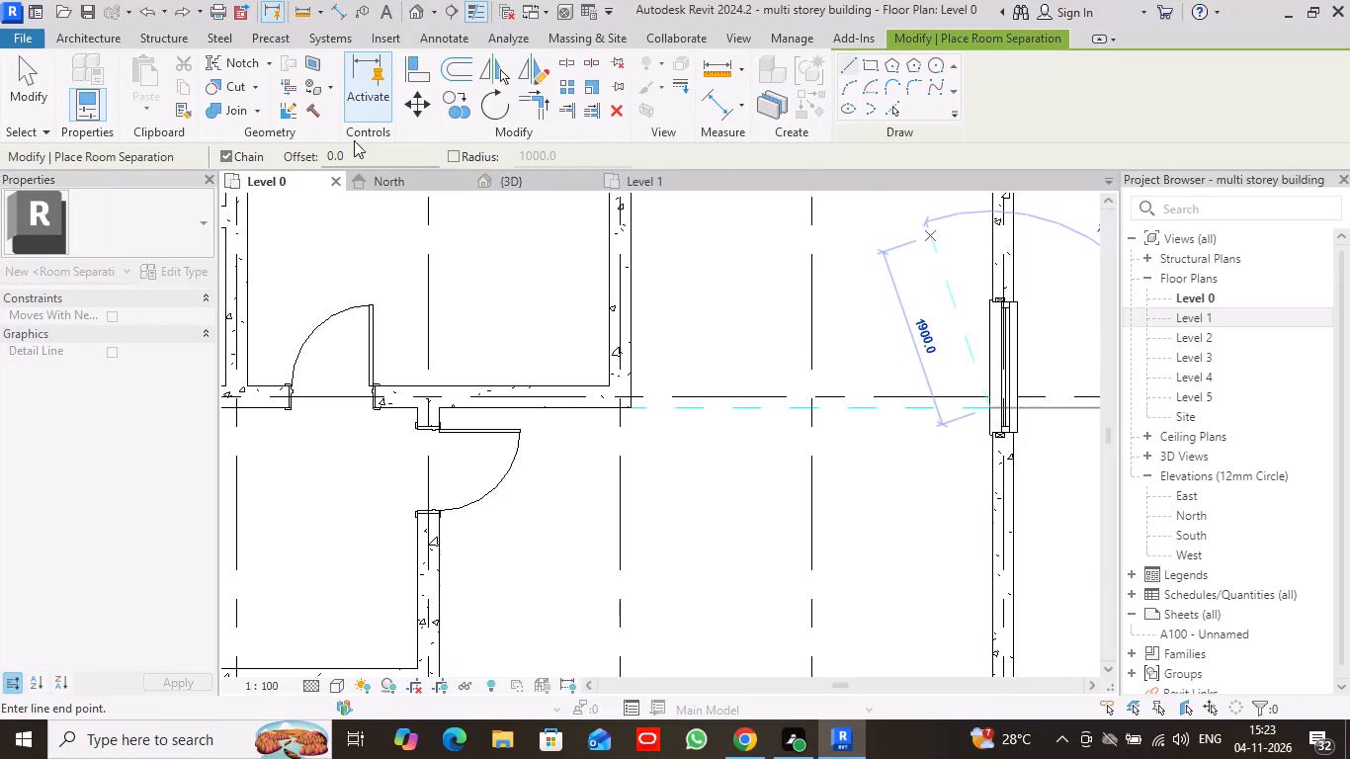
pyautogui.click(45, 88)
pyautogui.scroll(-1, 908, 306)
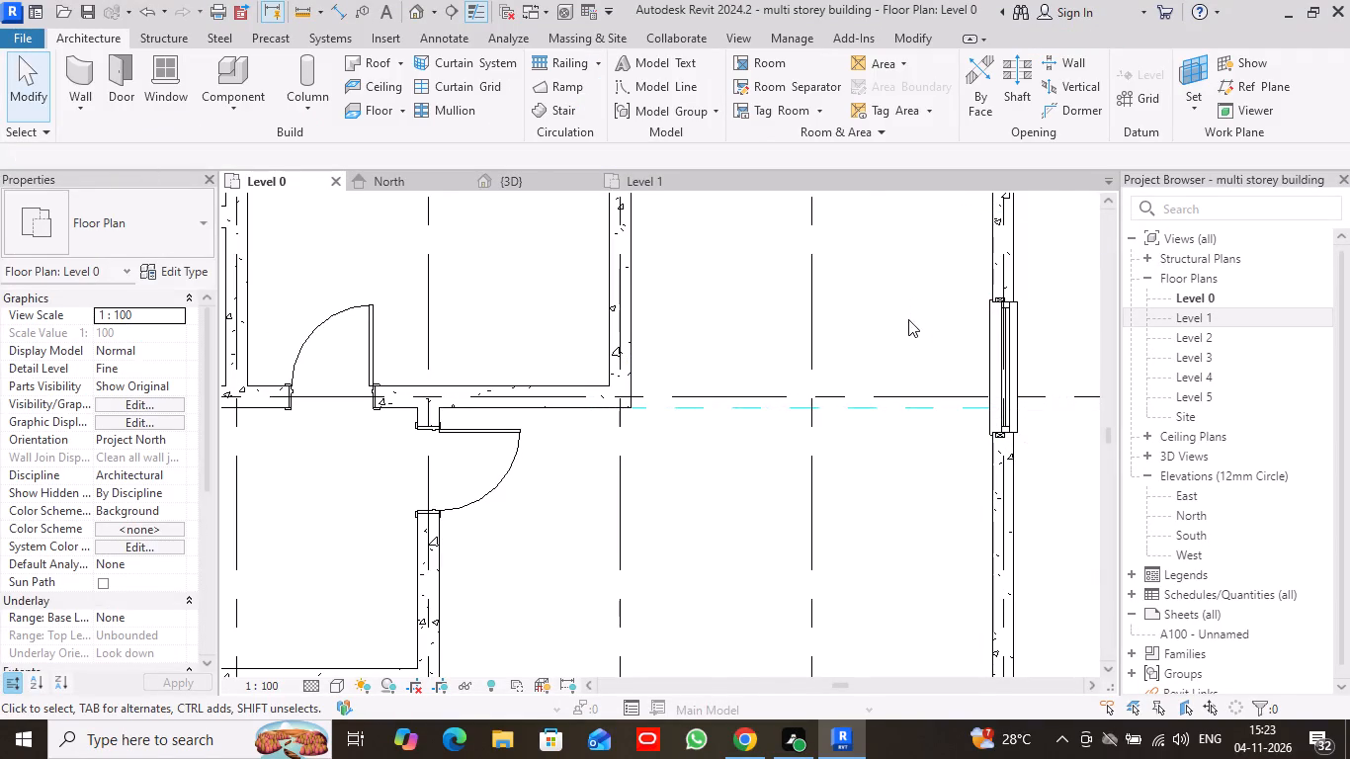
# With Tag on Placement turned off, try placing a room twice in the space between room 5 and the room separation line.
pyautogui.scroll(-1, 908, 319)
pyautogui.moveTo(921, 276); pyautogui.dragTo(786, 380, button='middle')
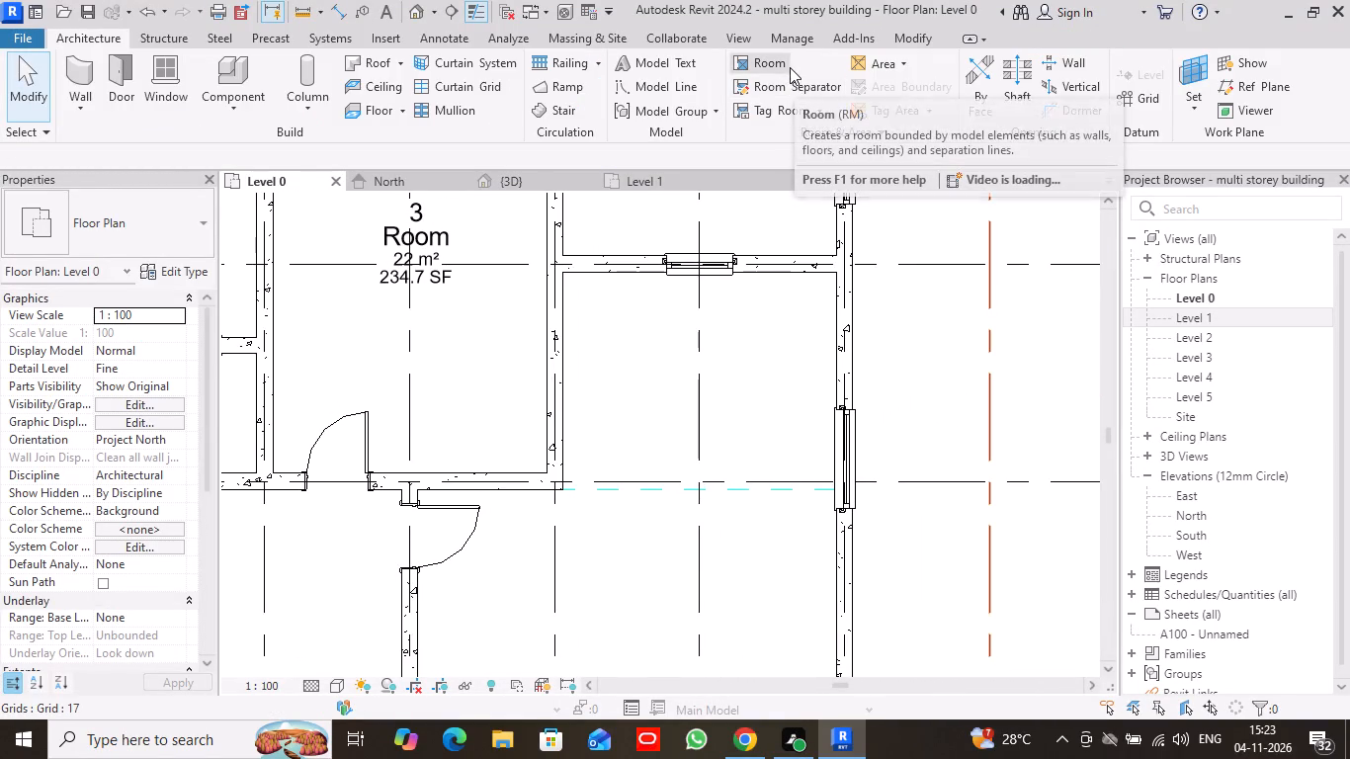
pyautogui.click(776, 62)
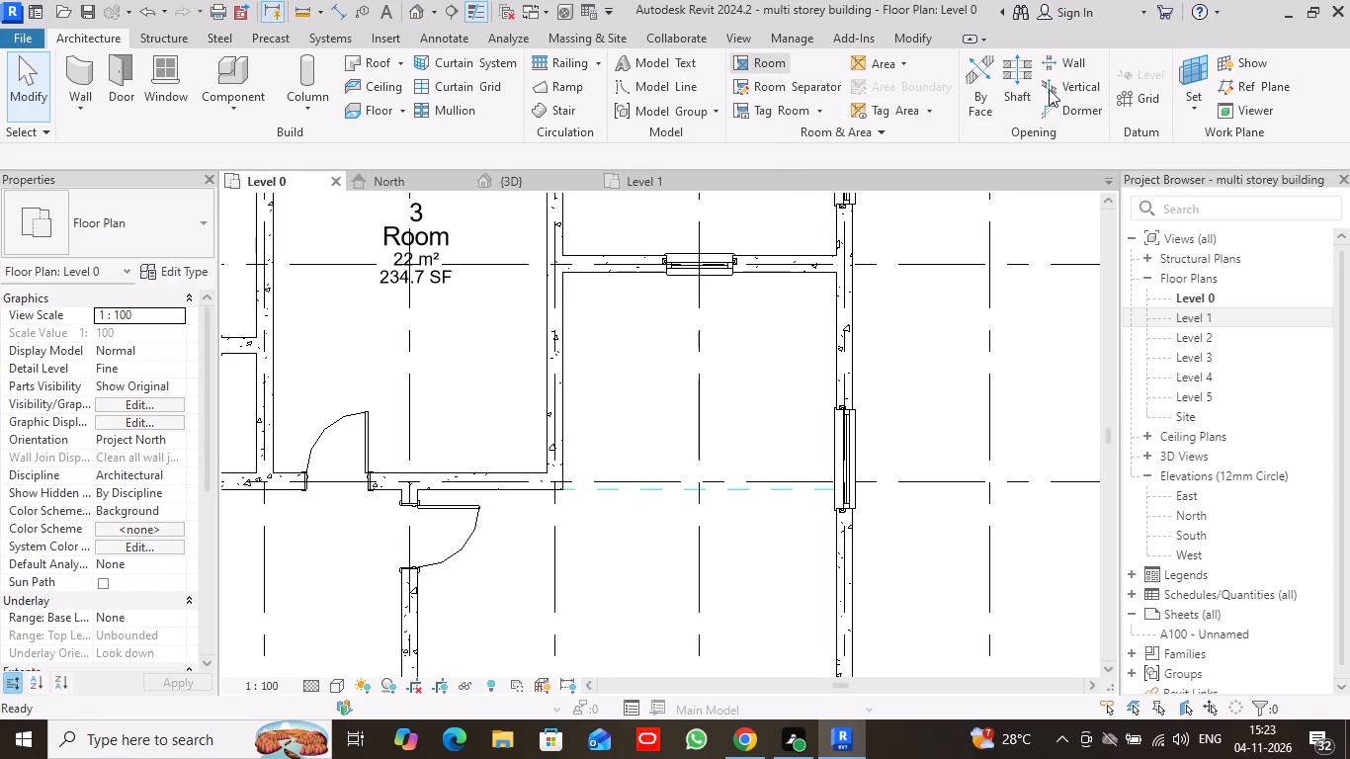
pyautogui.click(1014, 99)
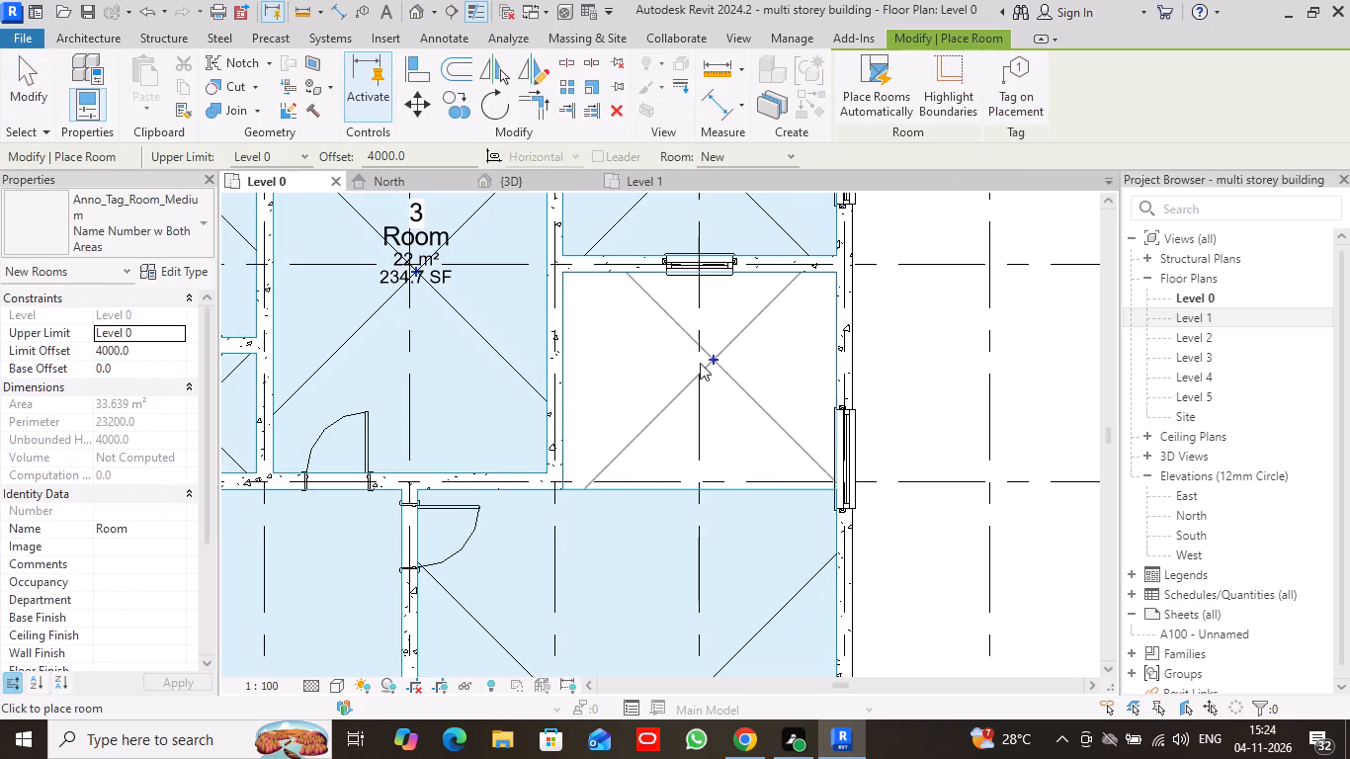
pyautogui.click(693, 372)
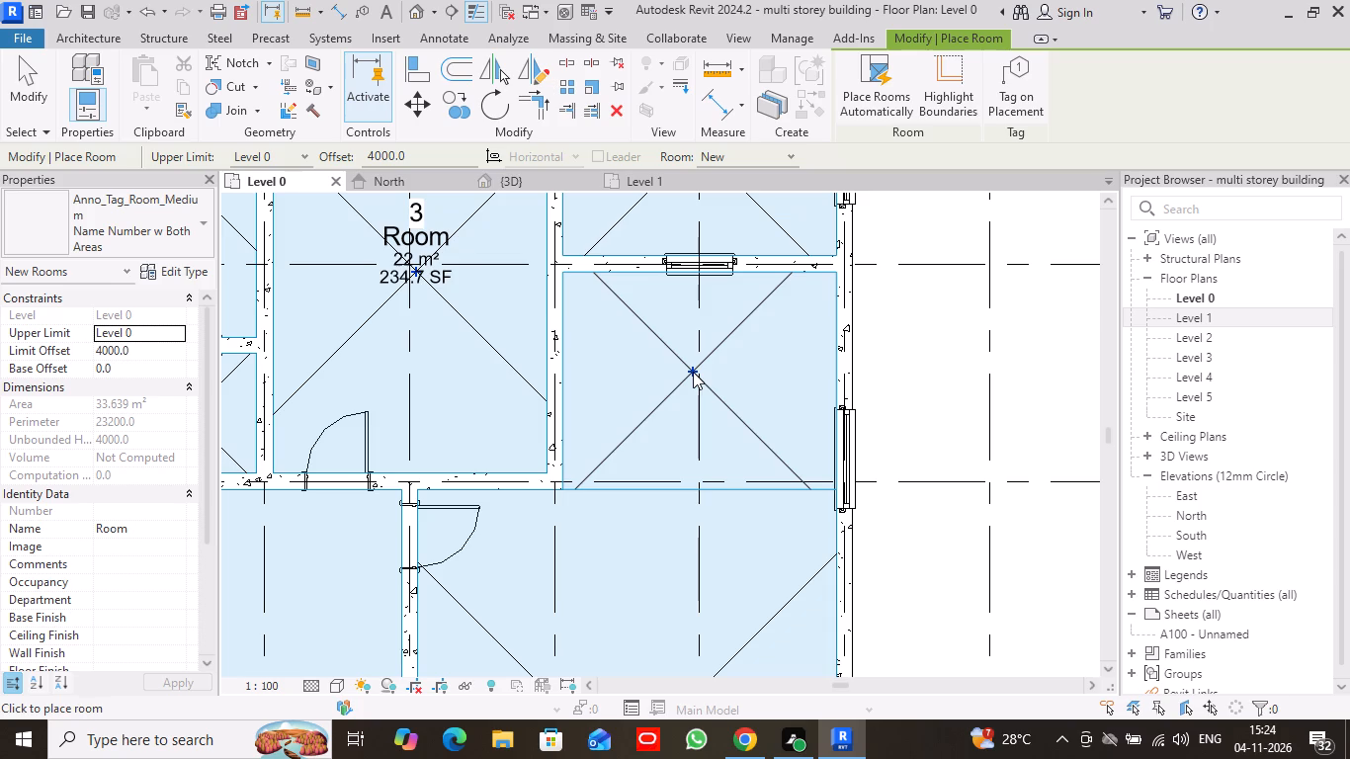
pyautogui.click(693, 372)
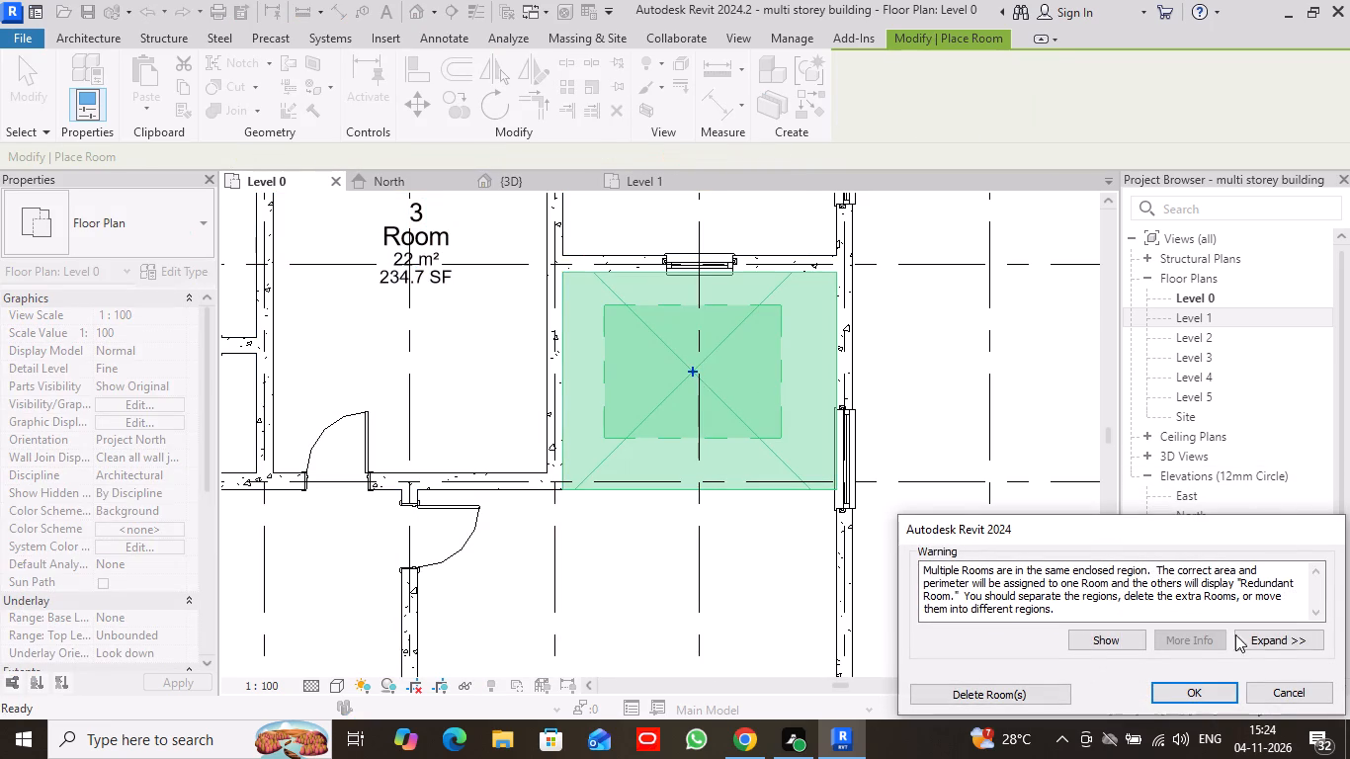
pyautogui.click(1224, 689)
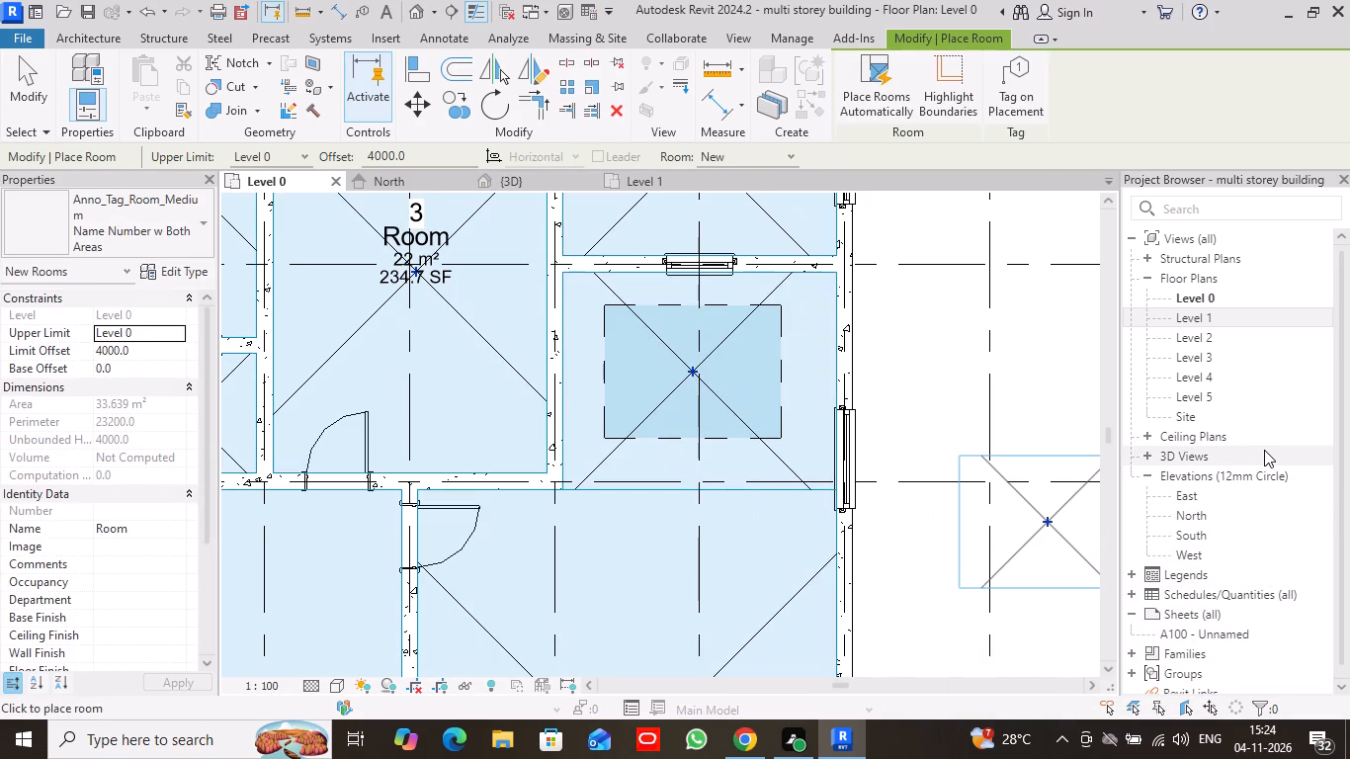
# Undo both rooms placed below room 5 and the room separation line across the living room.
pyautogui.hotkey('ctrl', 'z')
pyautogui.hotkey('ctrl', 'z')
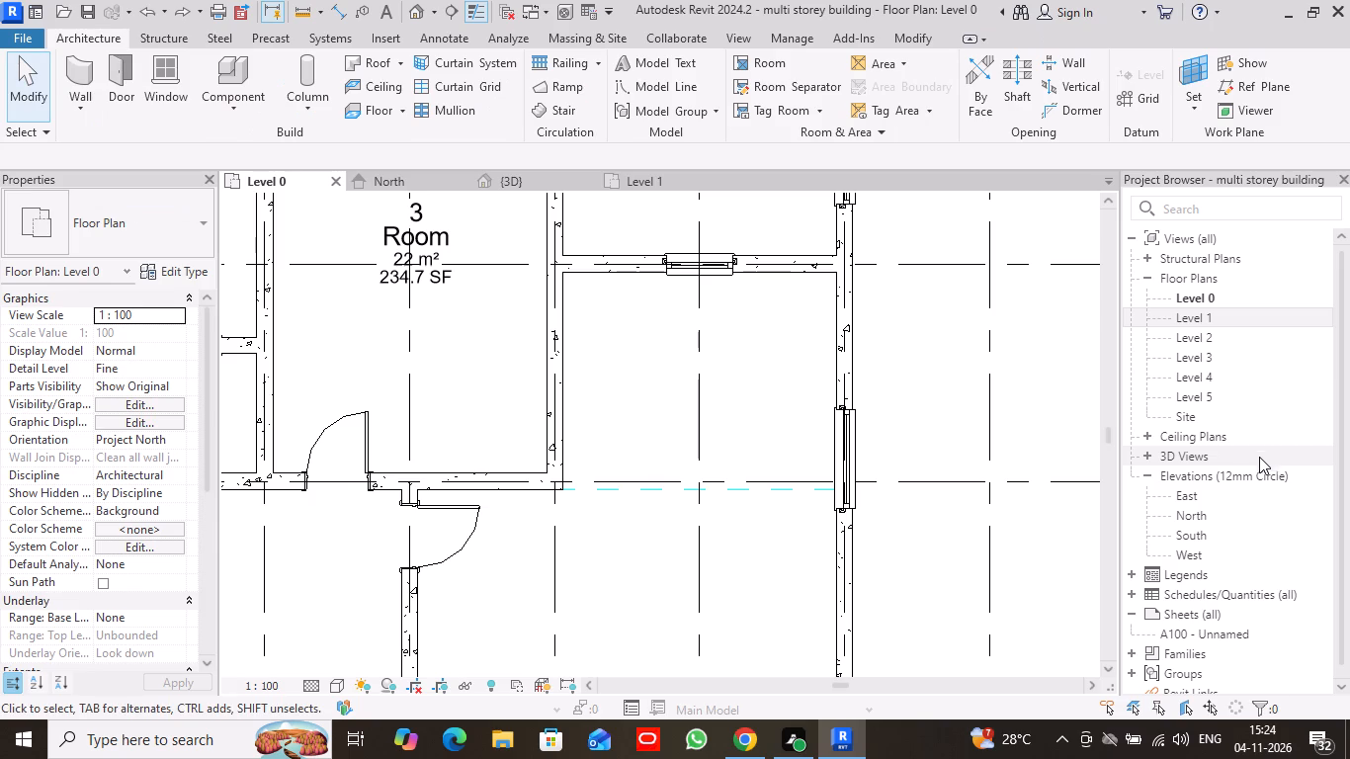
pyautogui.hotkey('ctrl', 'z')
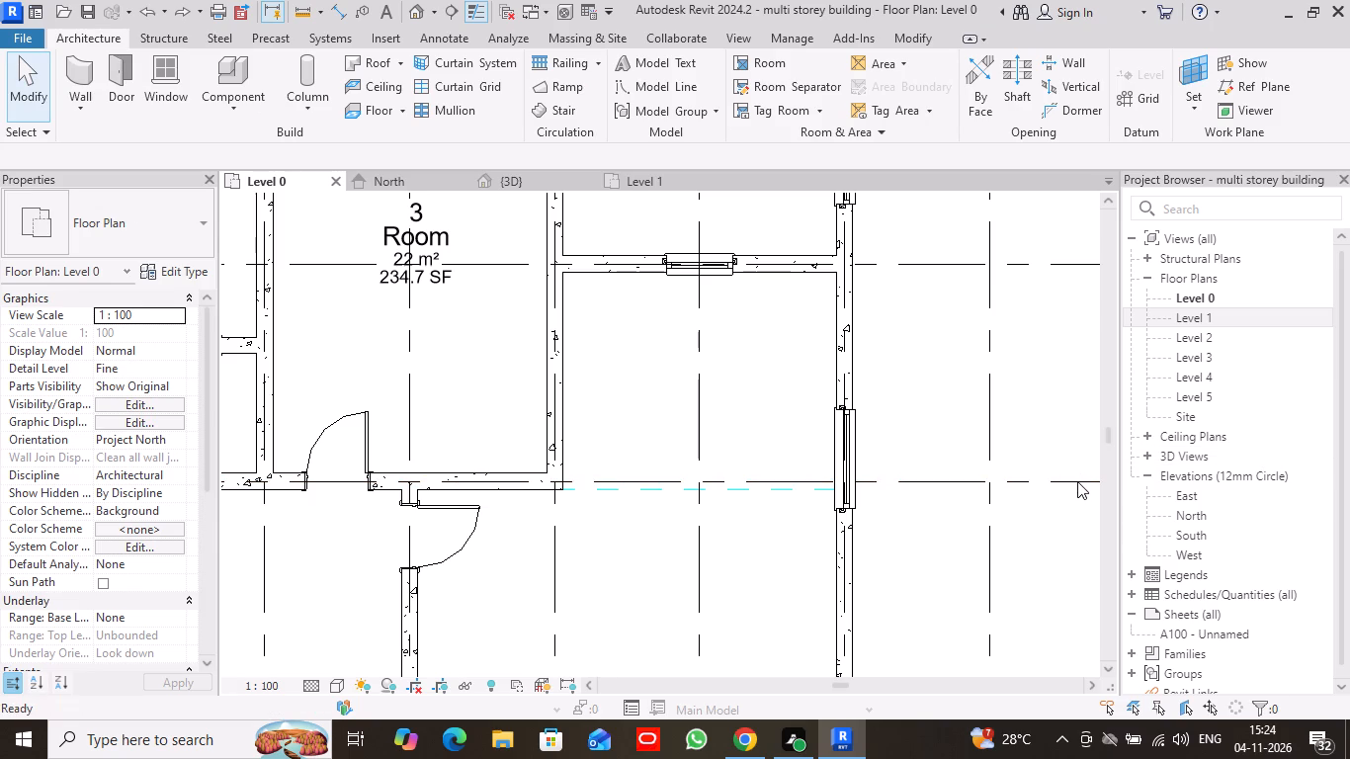
# Draw a horizontal room separation line about 3700 mm long from room 3's southeast wall corner to the living room's east wall.
pyautogui.scroll(-7, 871, 415)
pyautogui.scroll(-2, 956, 391)
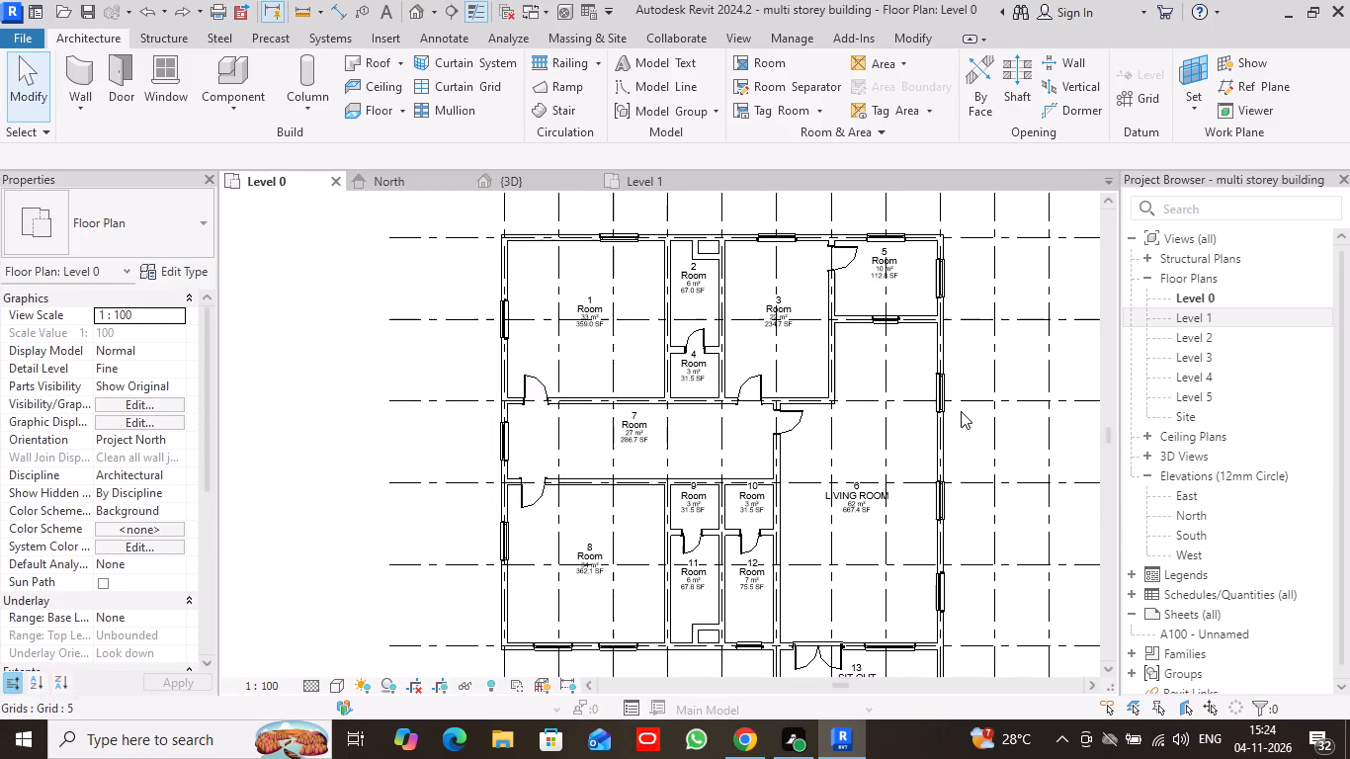
pyautogui.scroll(1, 1010, 417)
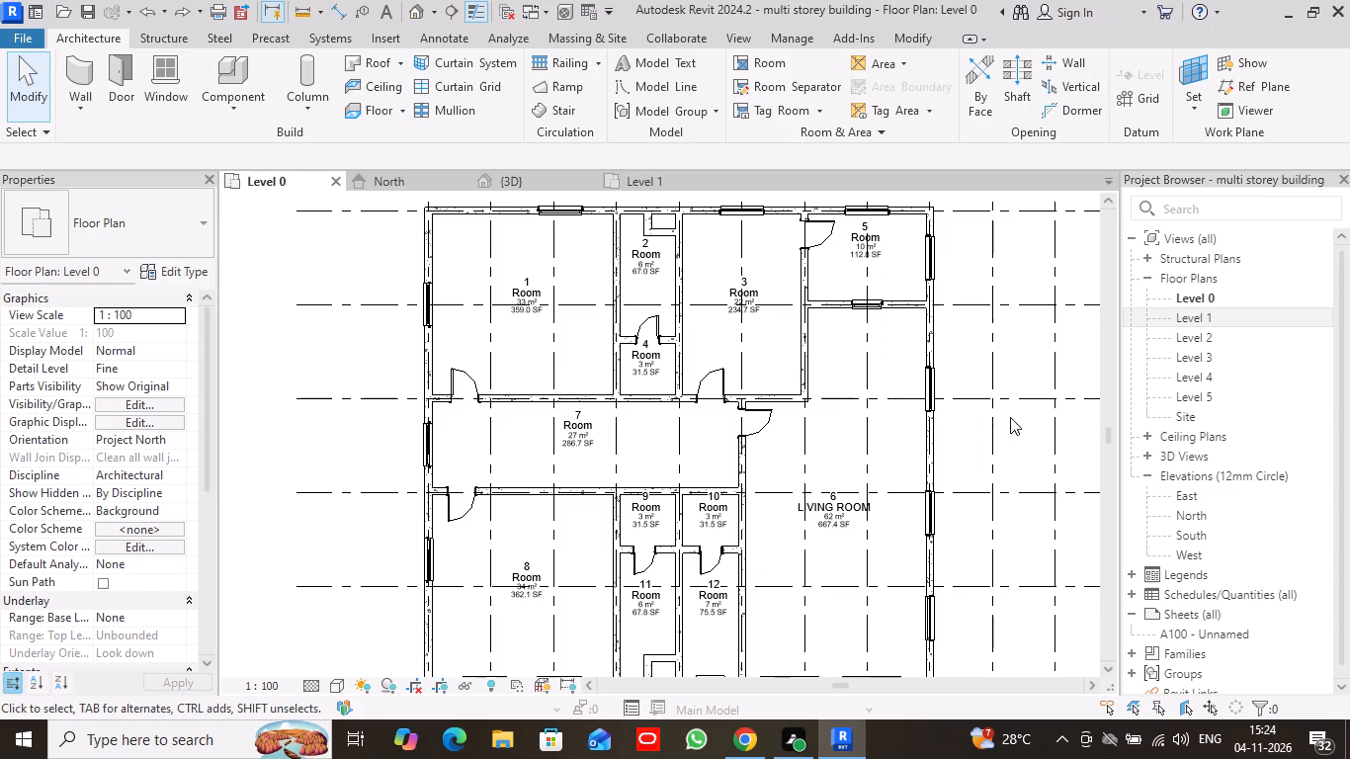
pyautogui.scroll(-2, 1011, 417)
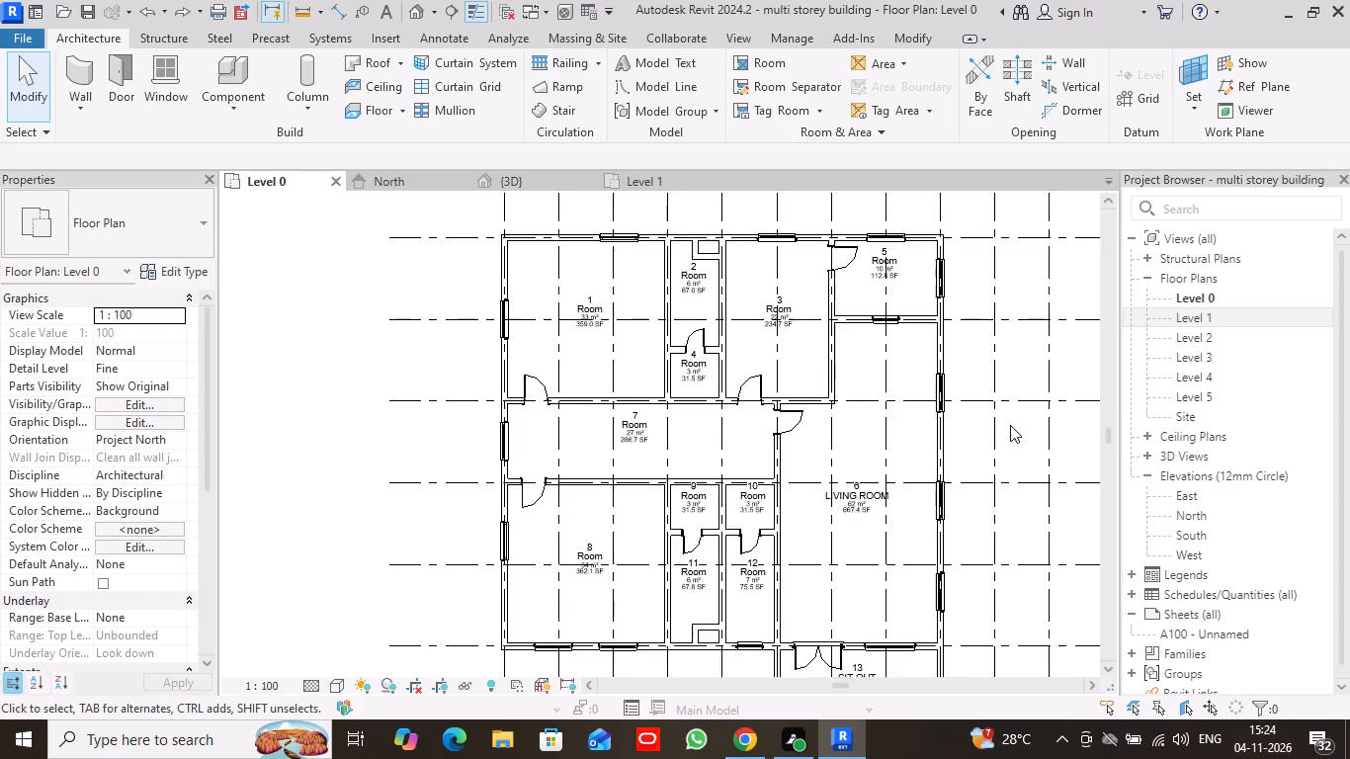
pyautogui.moveTo(1005, 462); pyautogui.dragTo(903, 454, button='middle')
pyautogui.scroll(1, 864, 430)
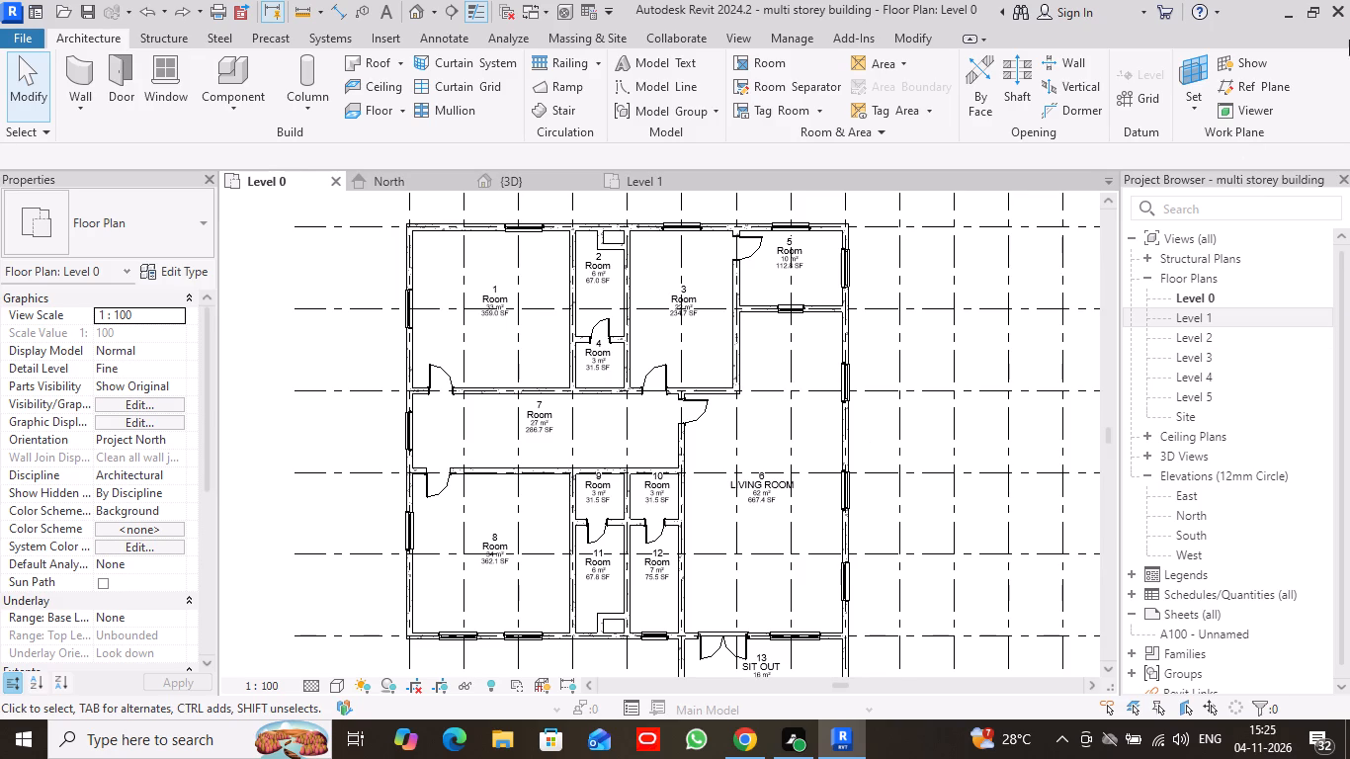
pyautogui.click(817, 93)
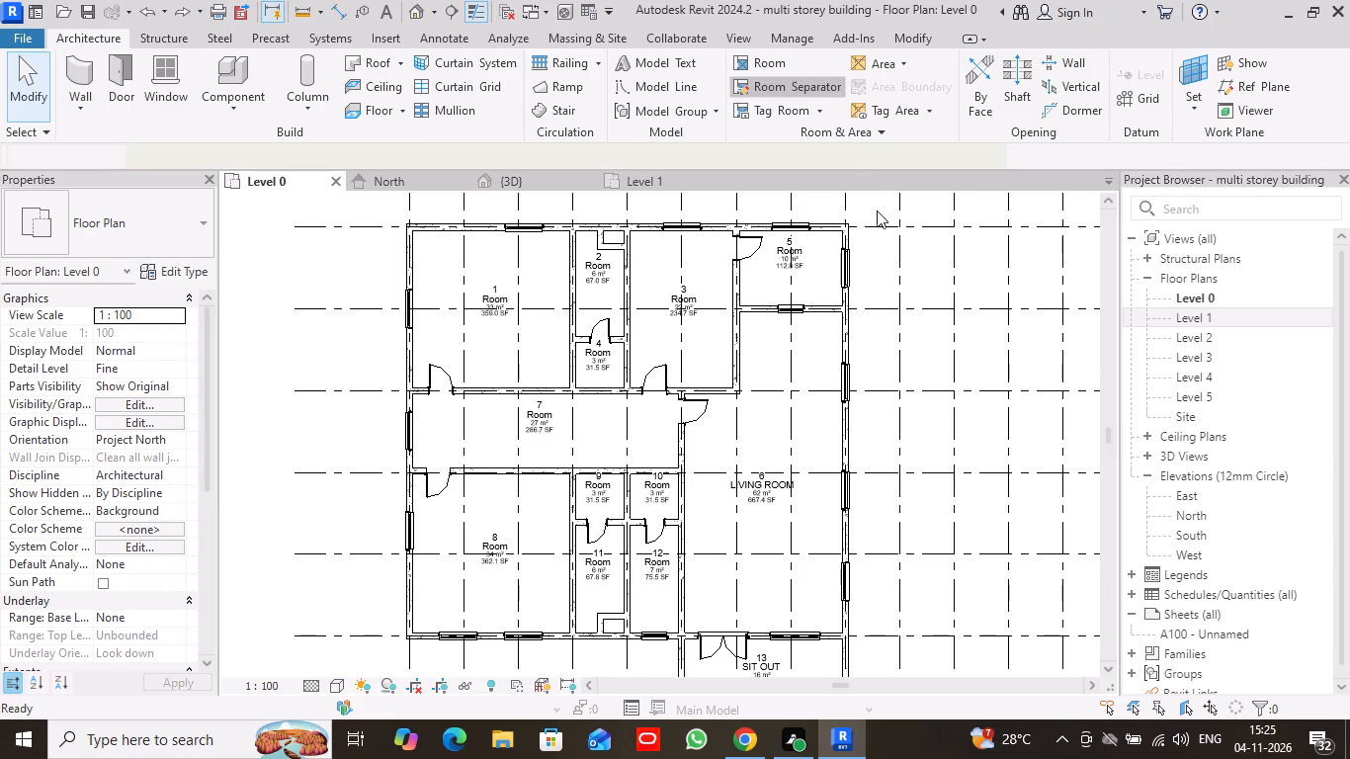
pyautogui.scroll(10, 743, 408)
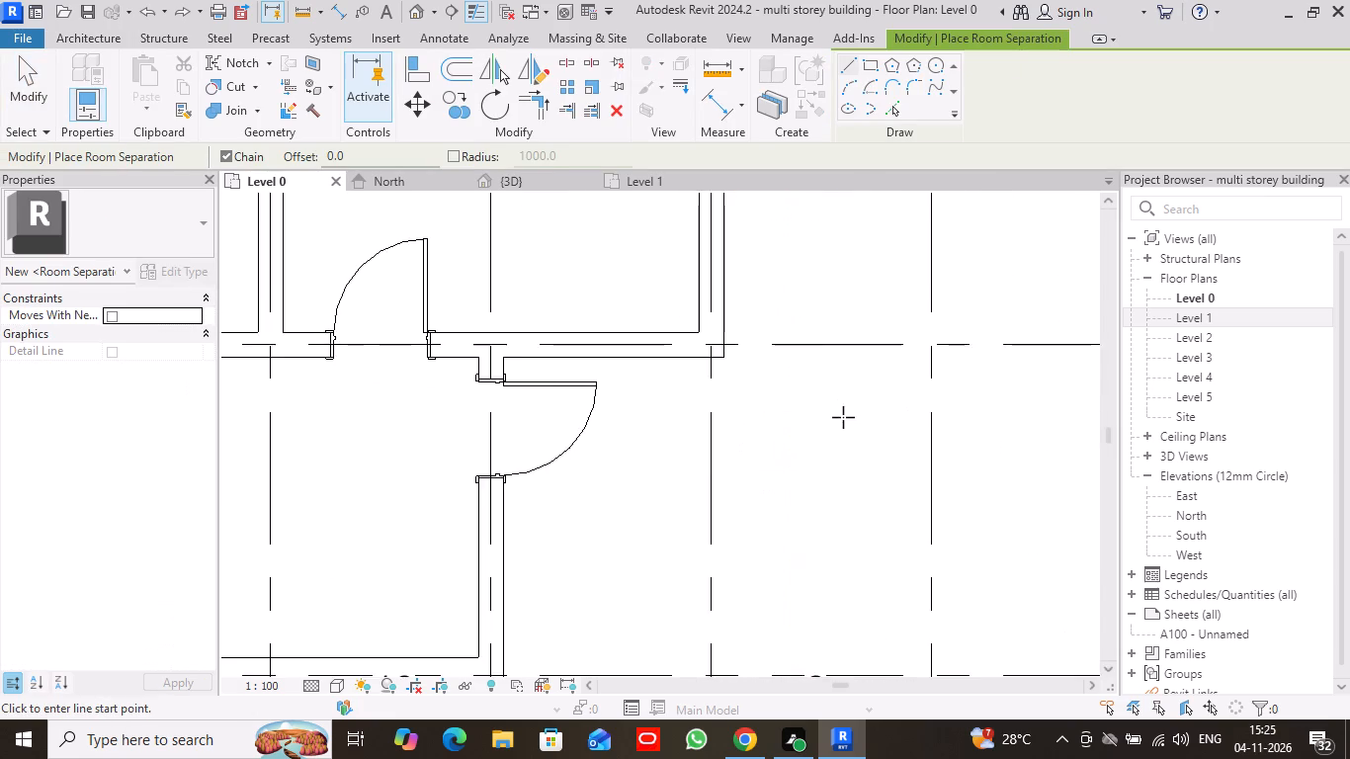
pyautogui.scroll(-3, 862, 424)
pyautogui.moveTo(1048, 407); pyautogui.dragTo(929, 391, button='middle')
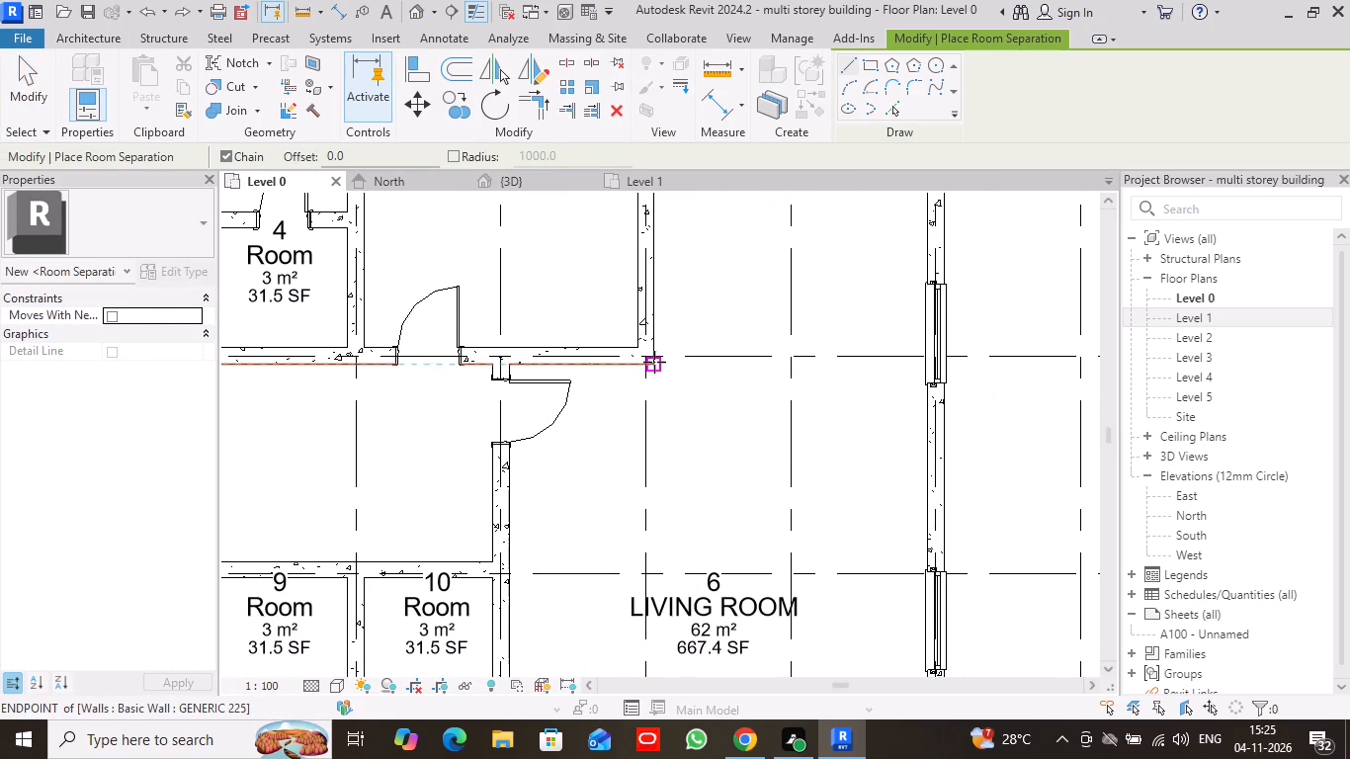
pyautogui.click(654, 368)
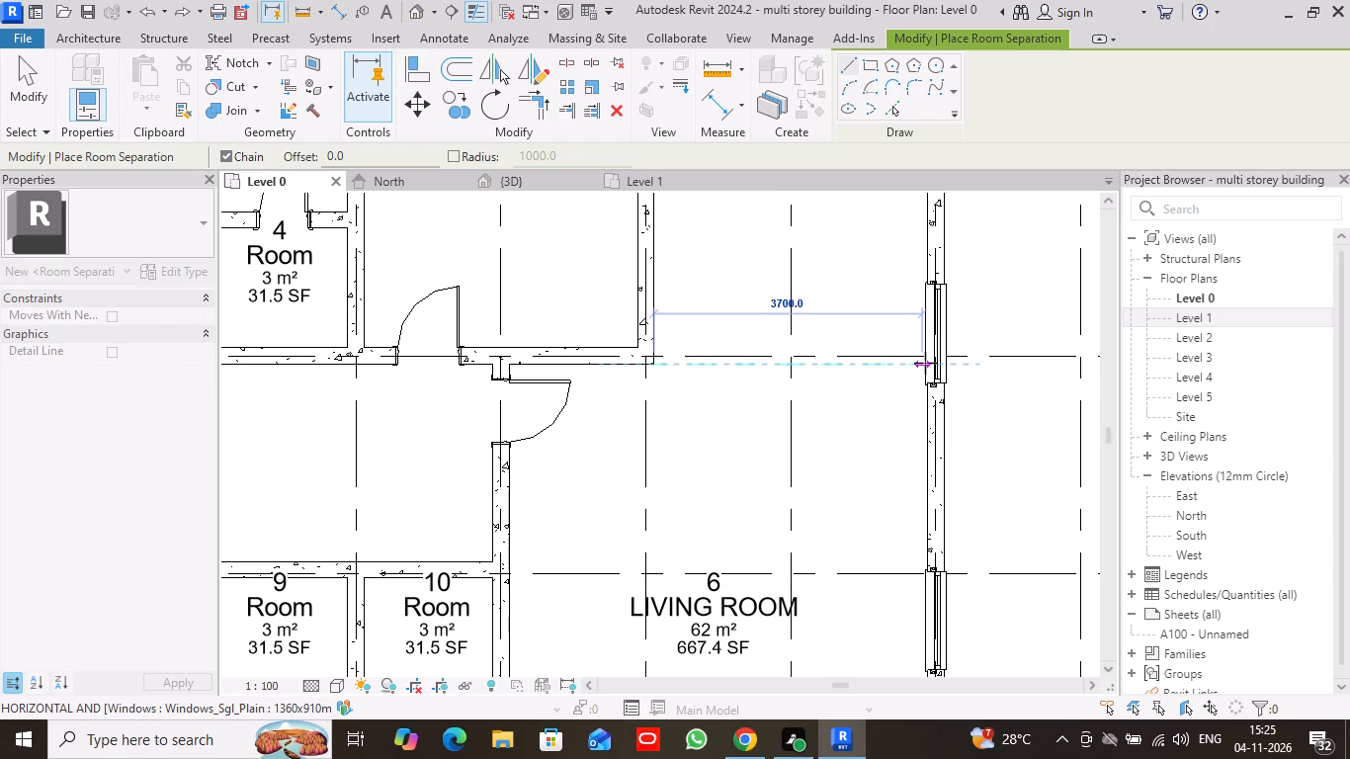
pyautogui.click(926, 362)
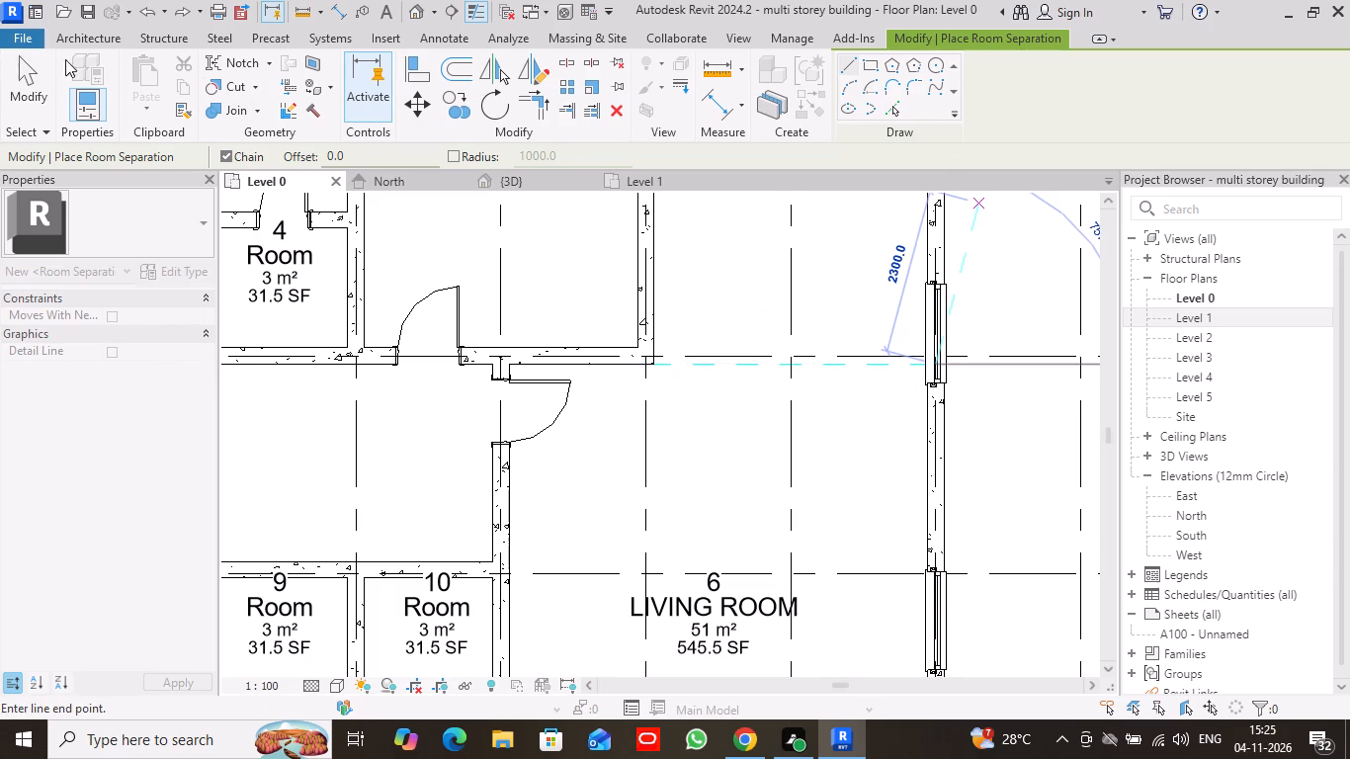
pyautogui.click(33, 78)
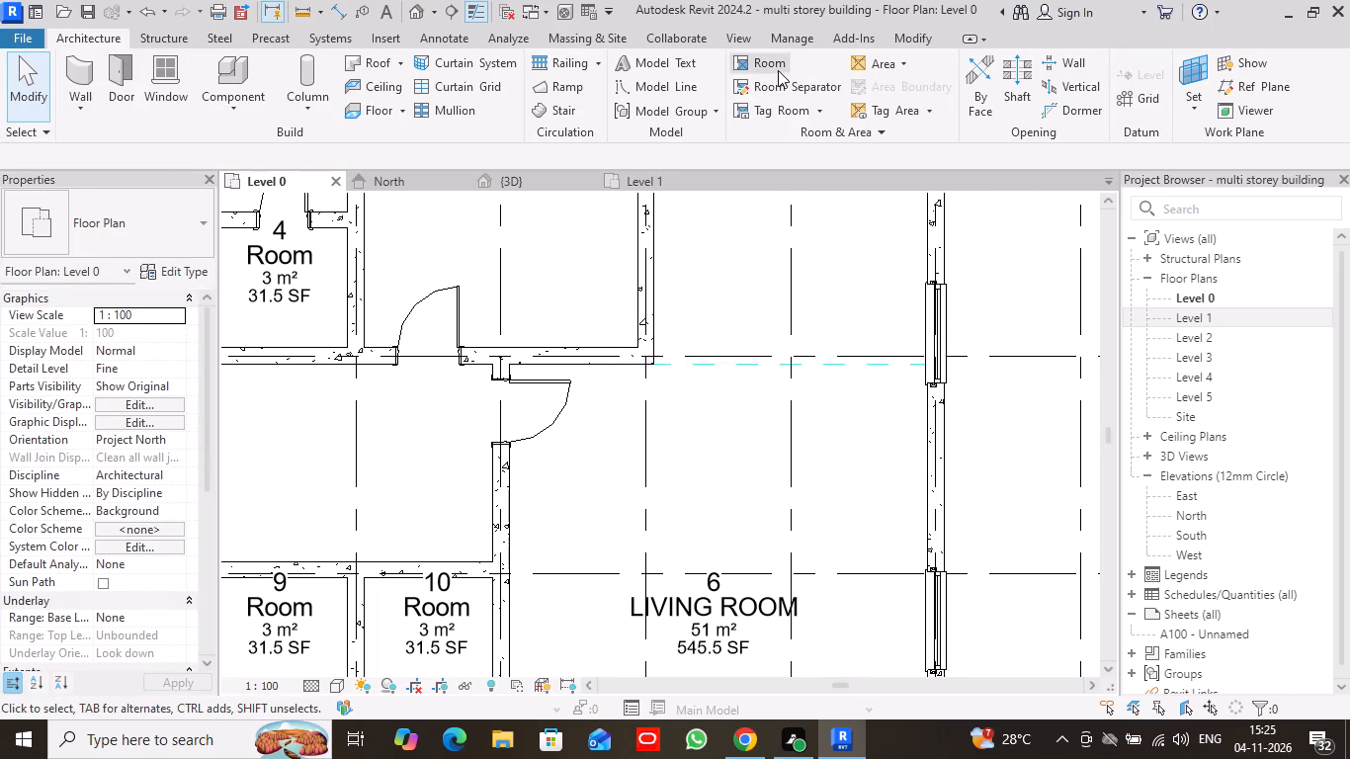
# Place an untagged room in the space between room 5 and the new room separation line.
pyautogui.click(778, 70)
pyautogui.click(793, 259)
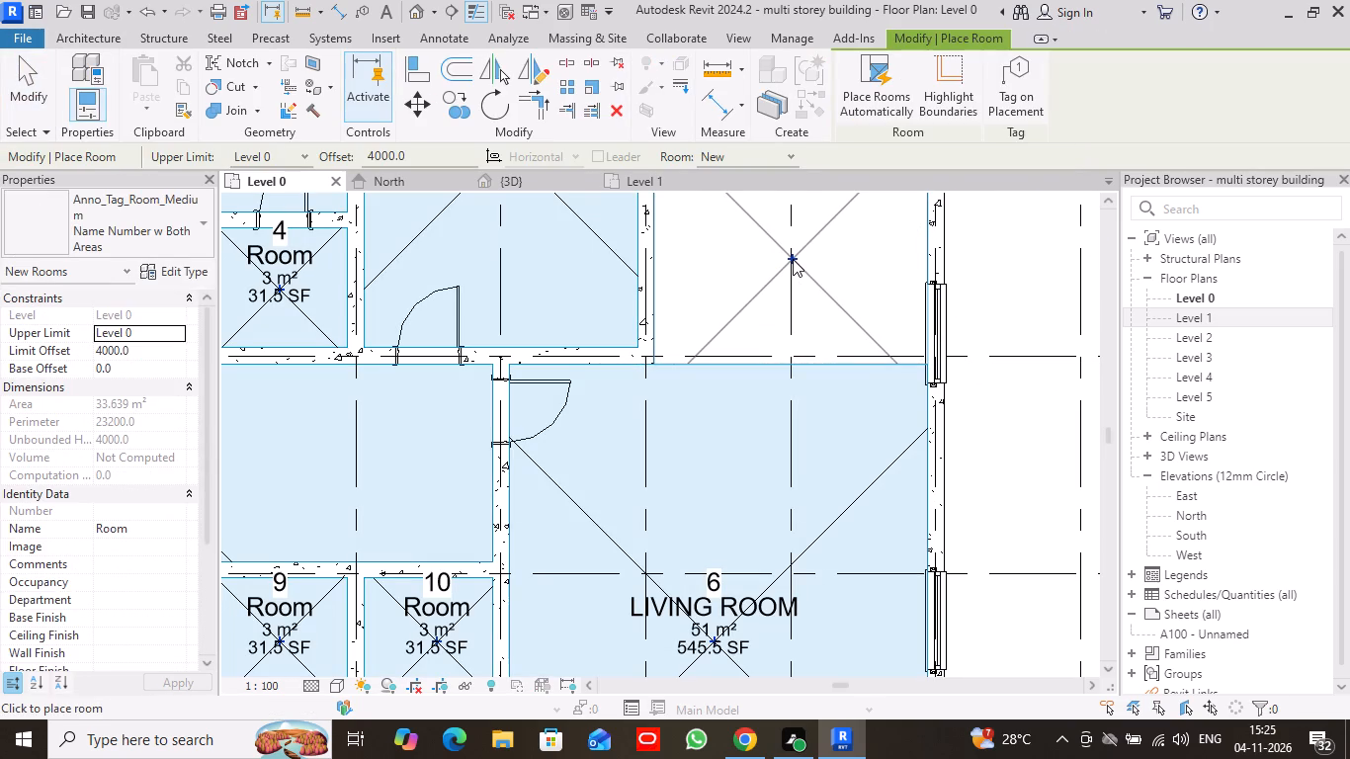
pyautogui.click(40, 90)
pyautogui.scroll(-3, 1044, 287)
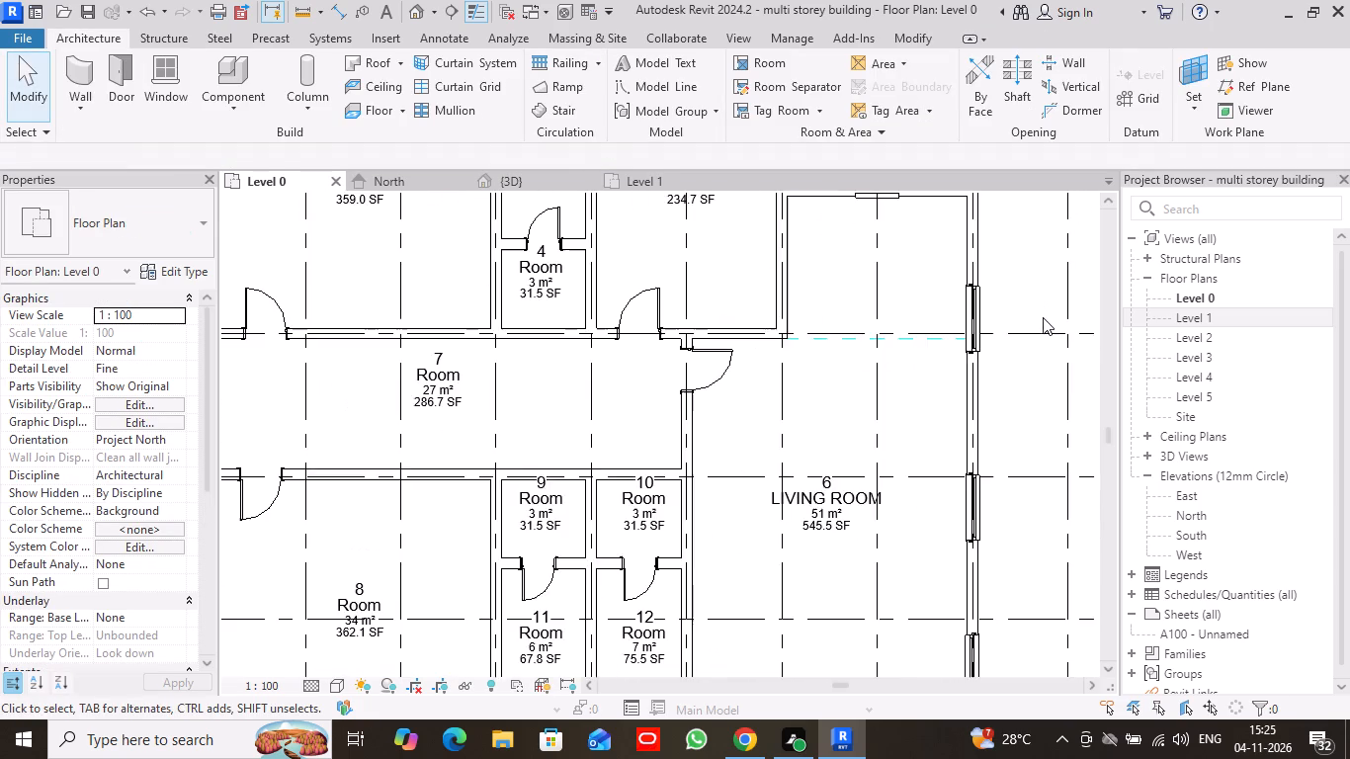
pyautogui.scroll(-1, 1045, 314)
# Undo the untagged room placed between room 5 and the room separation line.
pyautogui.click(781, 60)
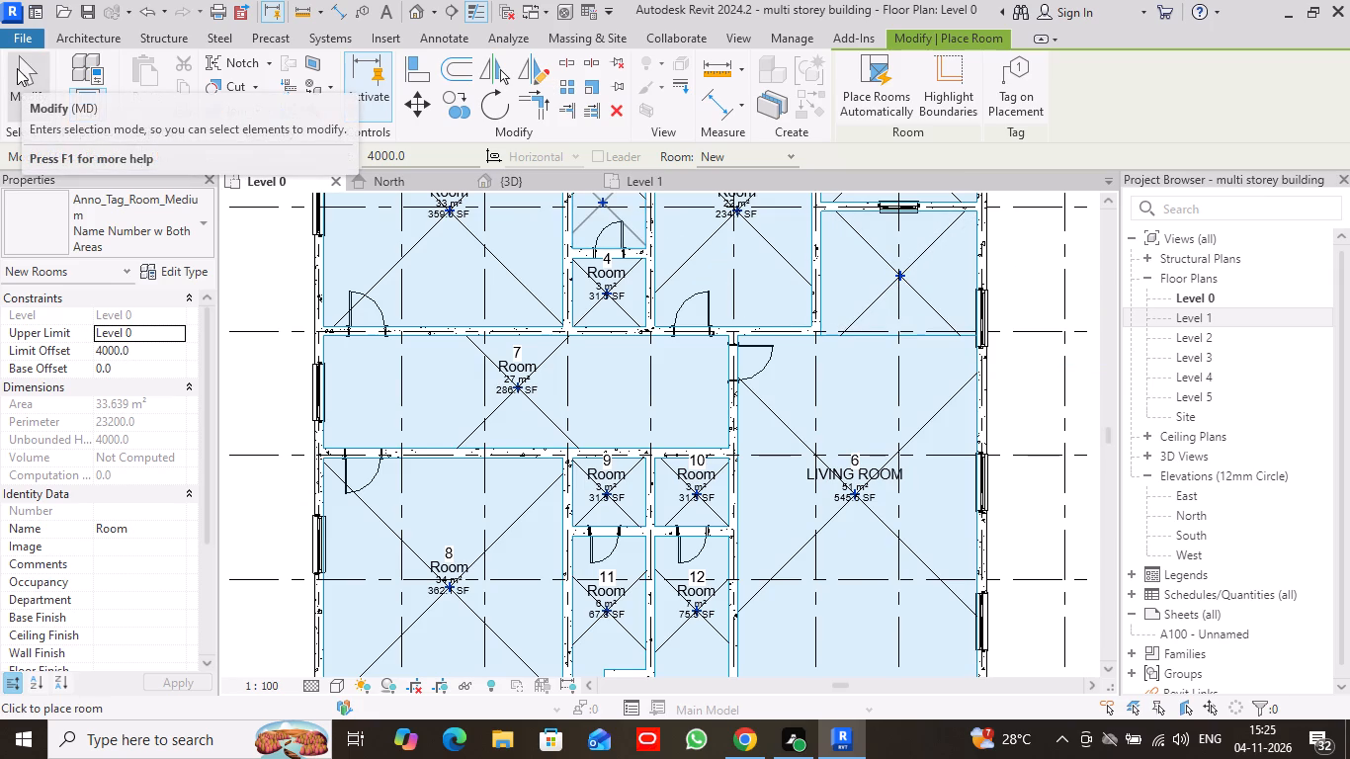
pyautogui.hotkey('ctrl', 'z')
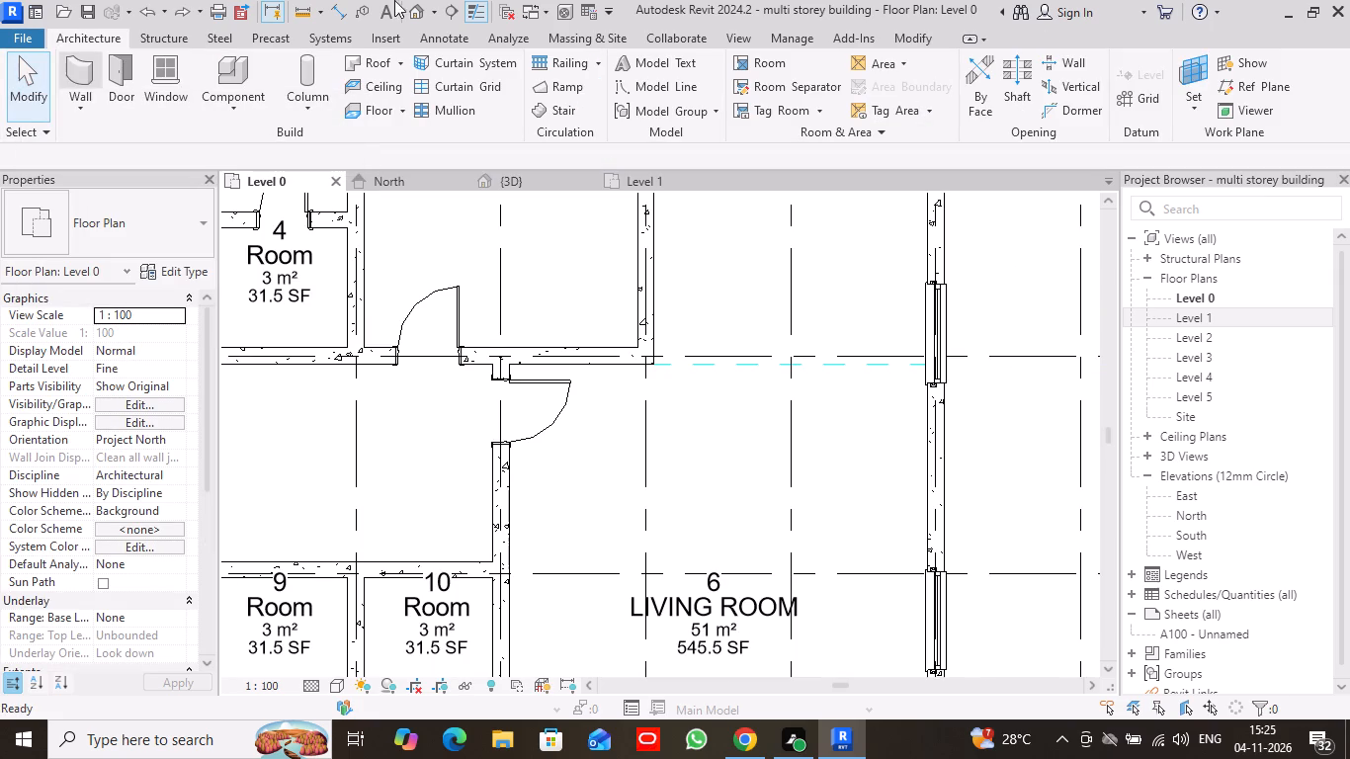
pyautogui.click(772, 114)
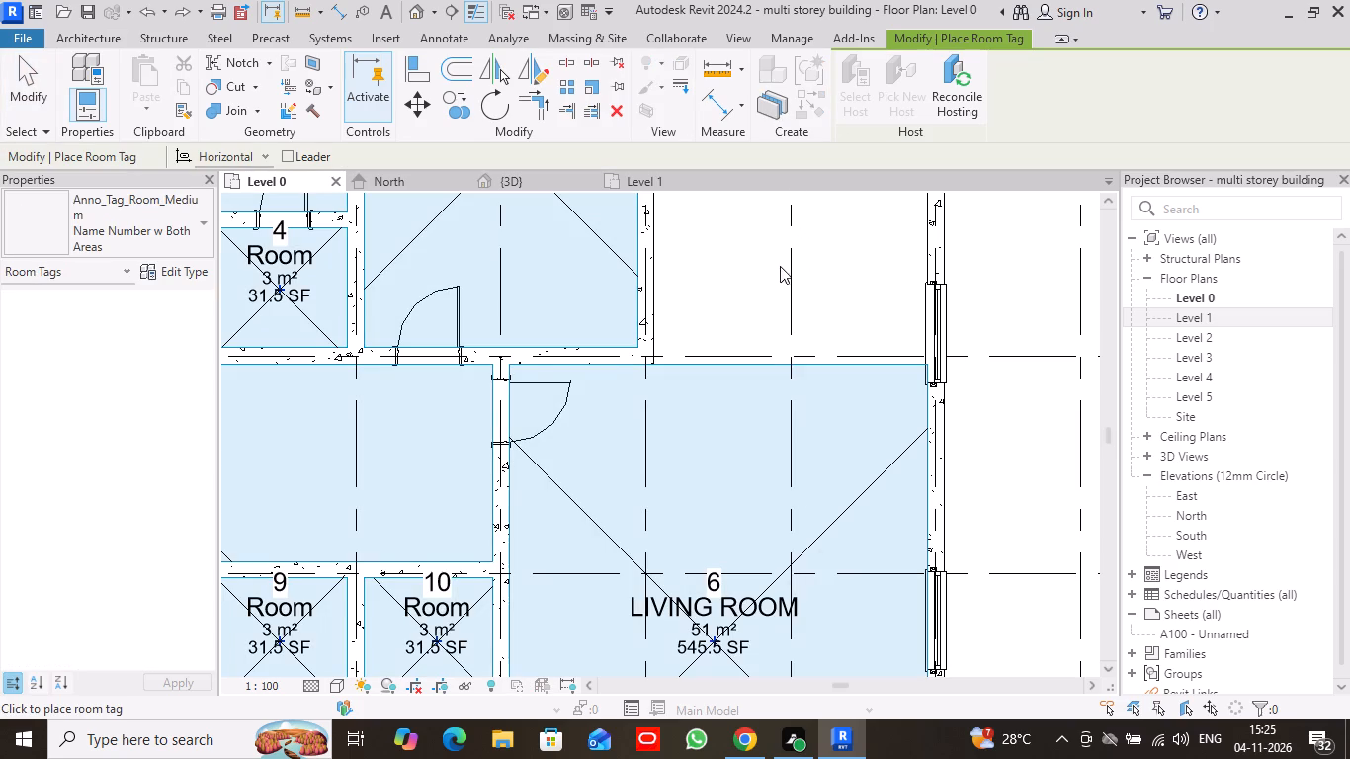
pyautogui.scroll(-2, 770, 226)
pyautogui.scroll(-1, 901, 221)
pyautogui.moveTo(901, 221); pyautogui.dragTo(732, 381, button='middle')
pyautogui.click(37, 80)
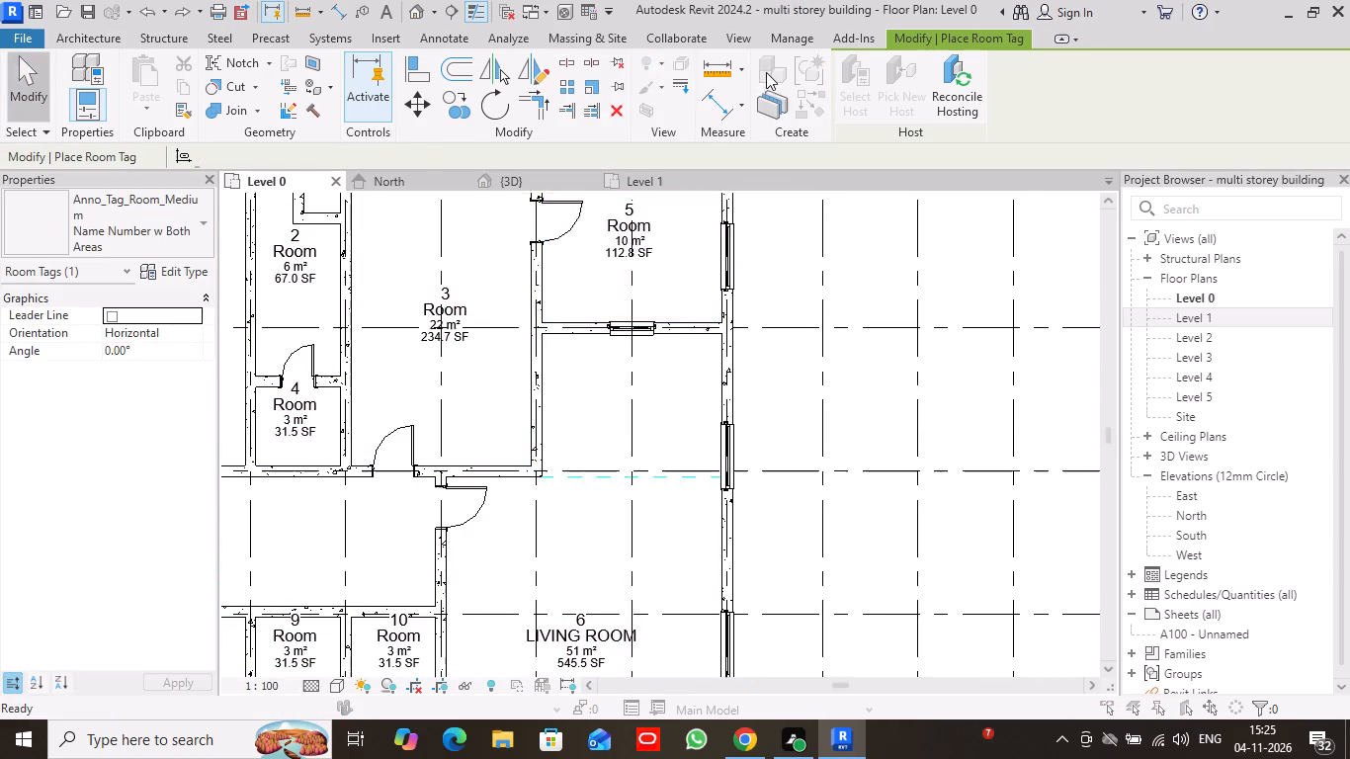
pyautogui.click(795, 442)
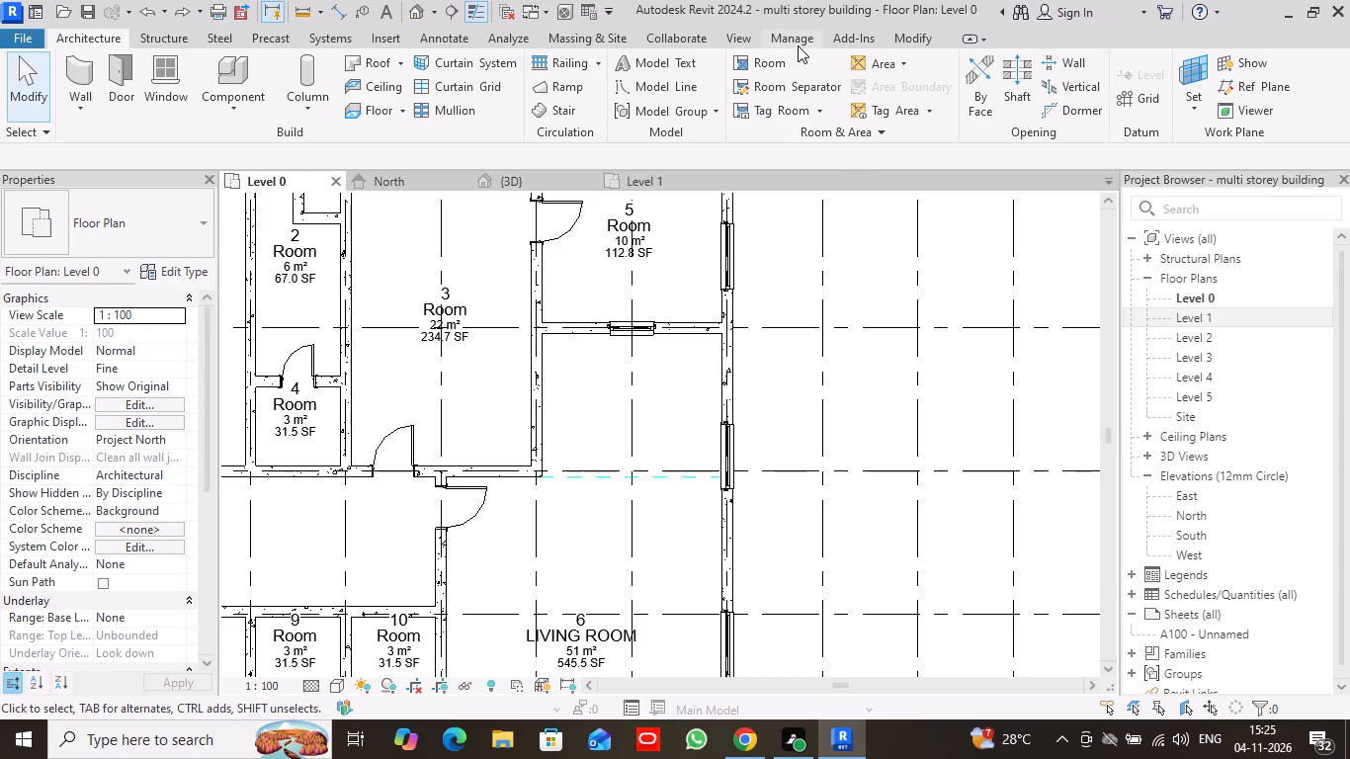
# Place a room with a tag on placement in the space between room 5 and the room separation line.
pyautogui.click(794, 59)
pyautogui.click(769, 62)
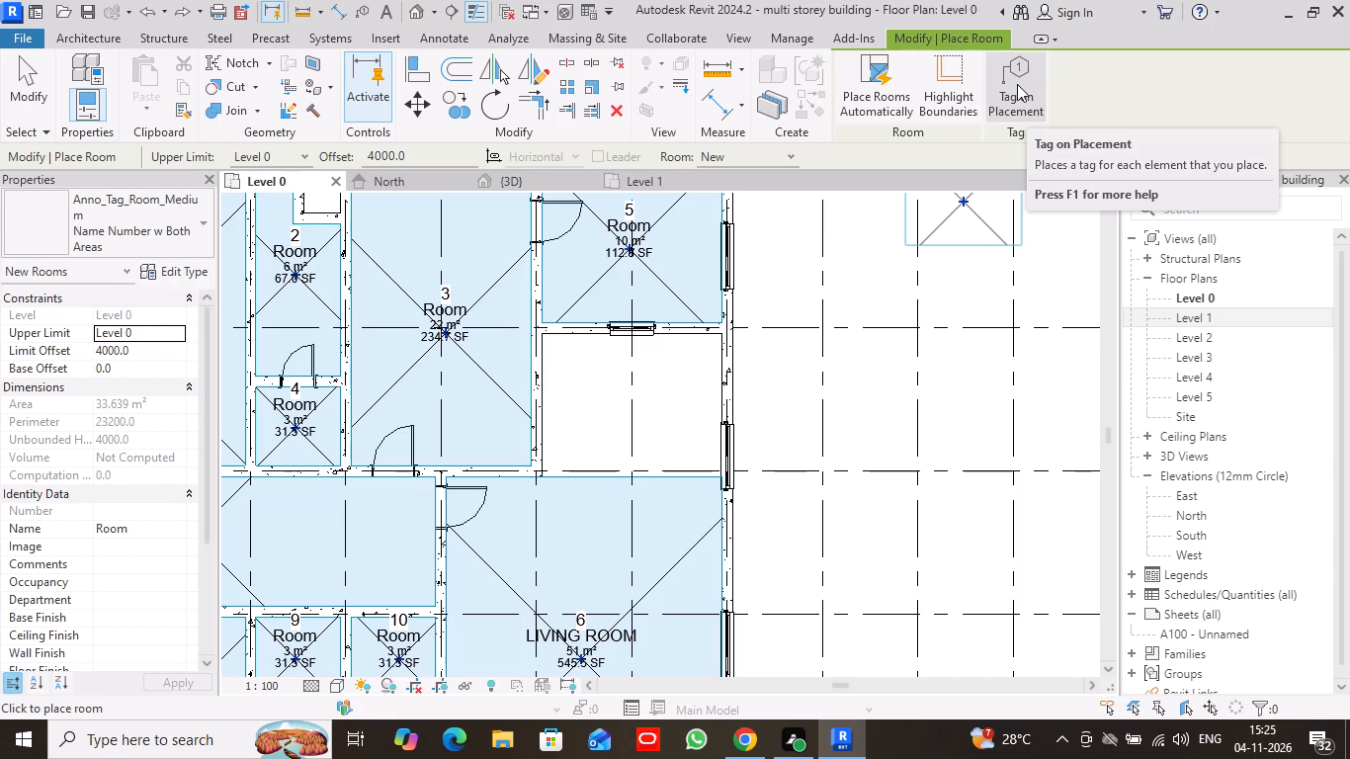
pyautogui.click(1016, 86)
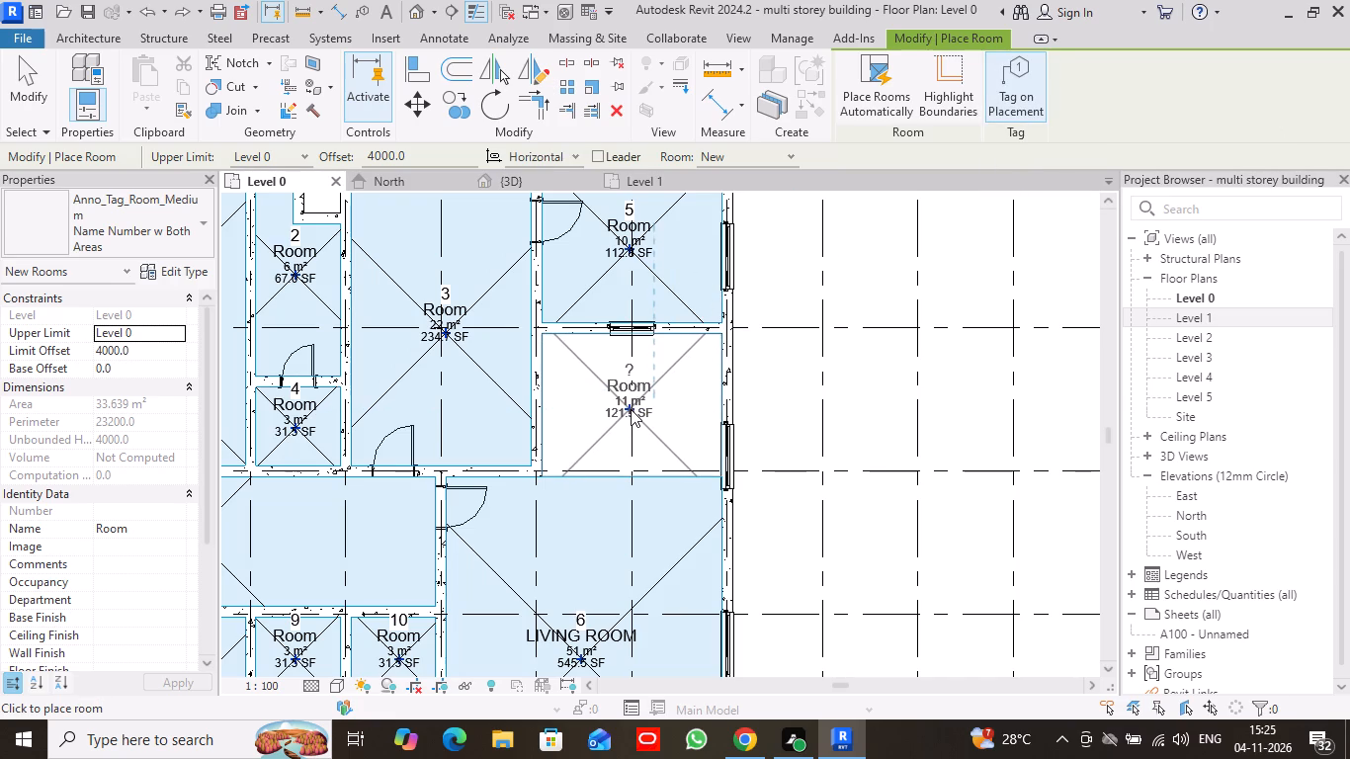
pyautogui.click(631, 409)
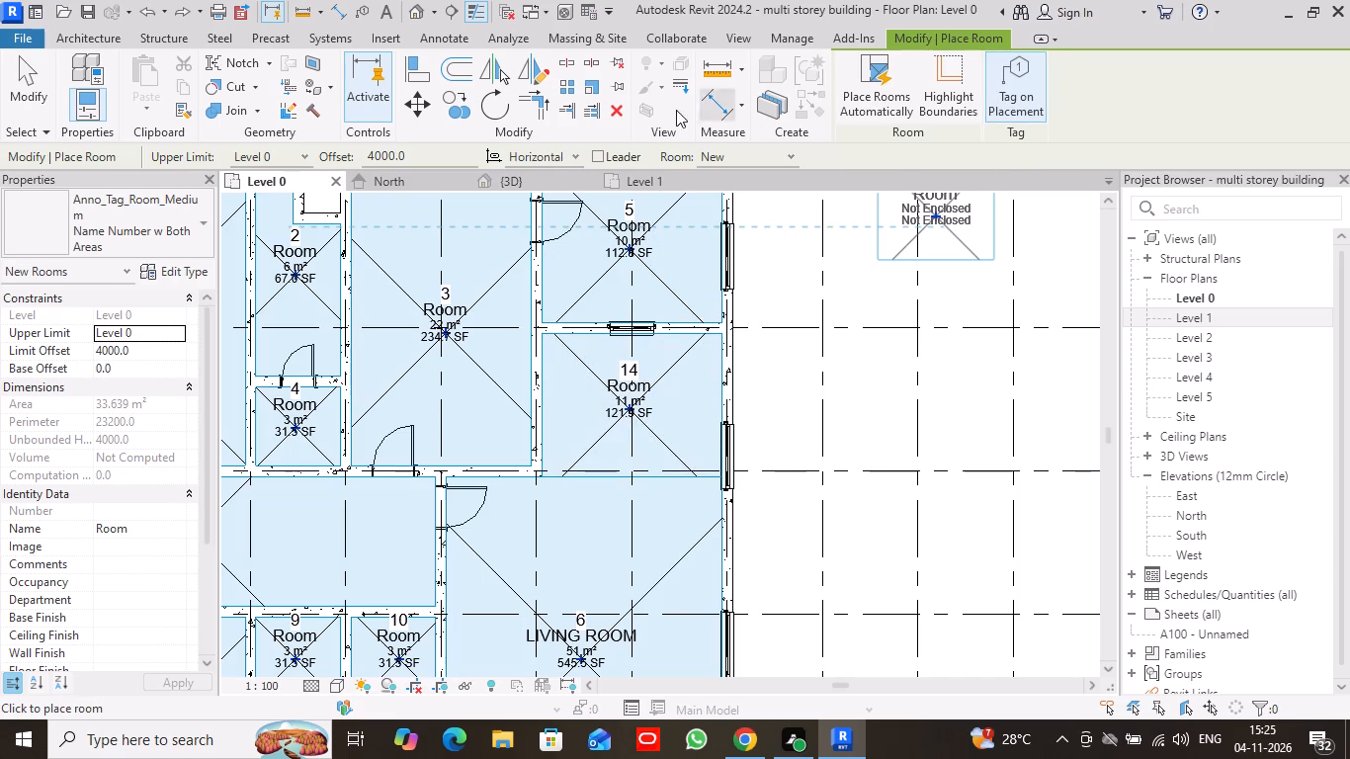
pyautogui.click(22, 83)
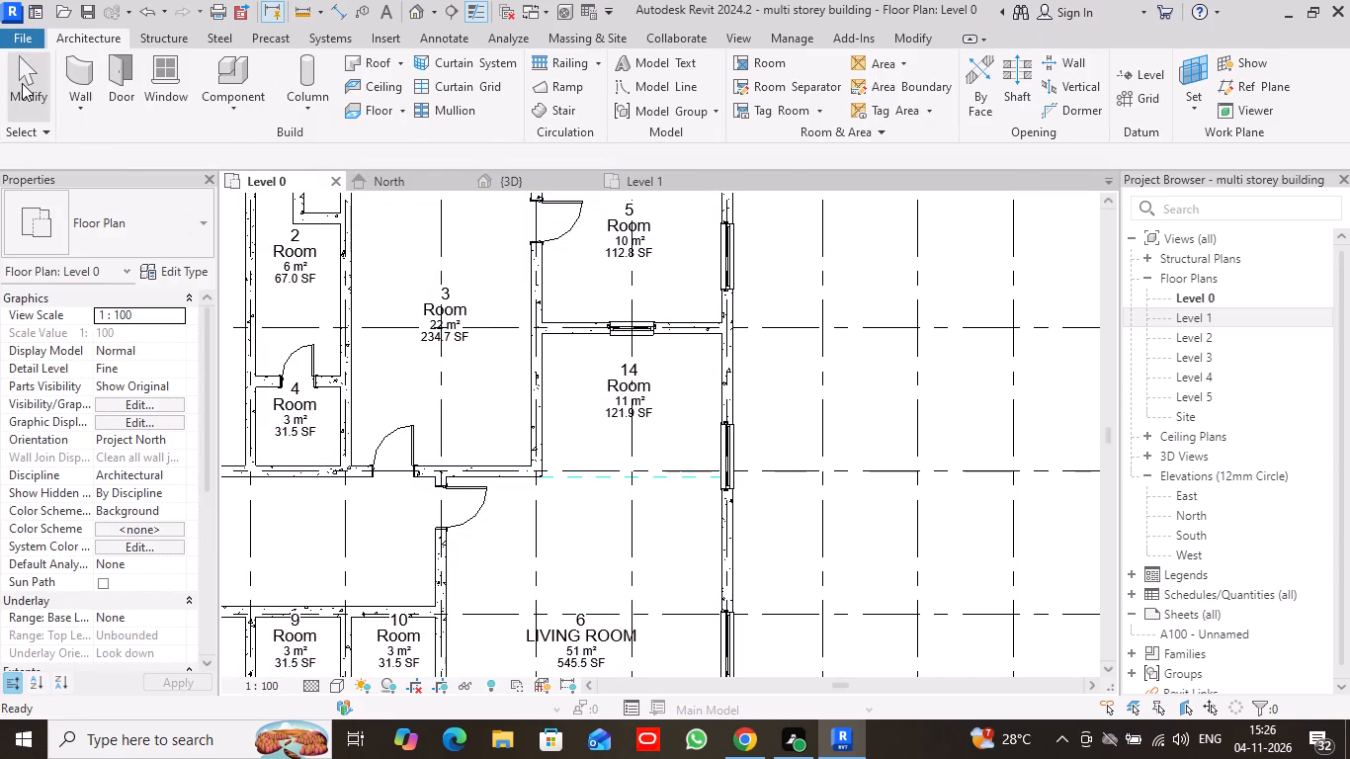
# Rename room 14 as DINING through its room tag.
pyautogui.scroll(4, 642, 383)
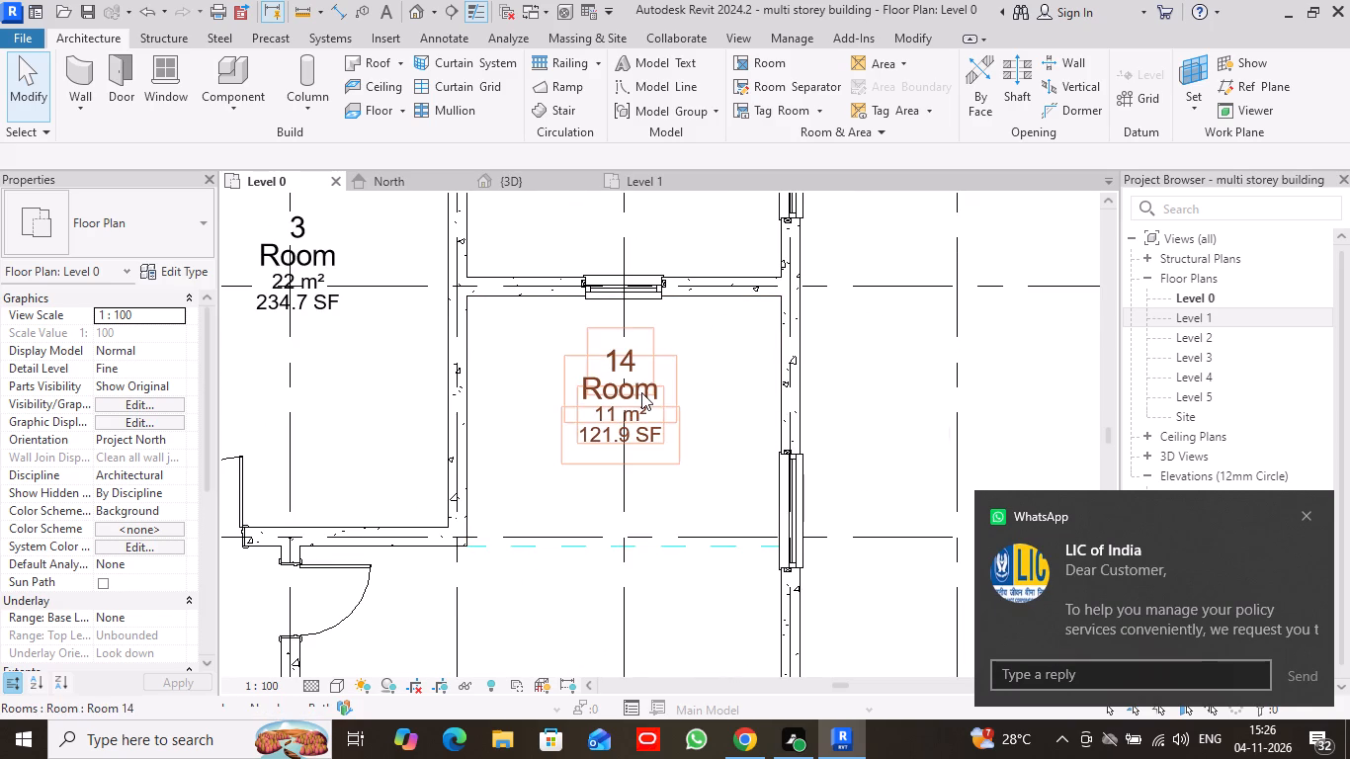
pyautogui.click(641, 392)
pyautogui.click(641, 392)
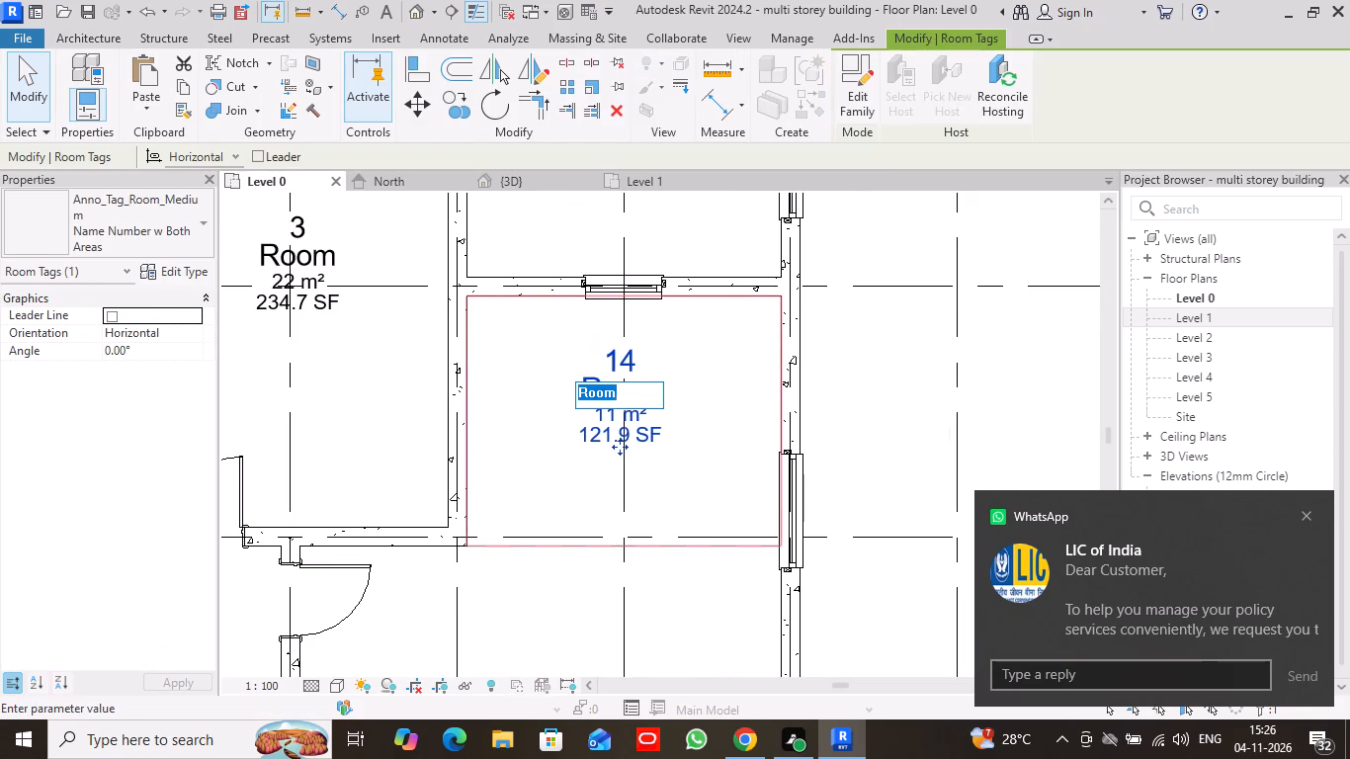
pyautogui.write('DINING')
pyautogui.press('Return')
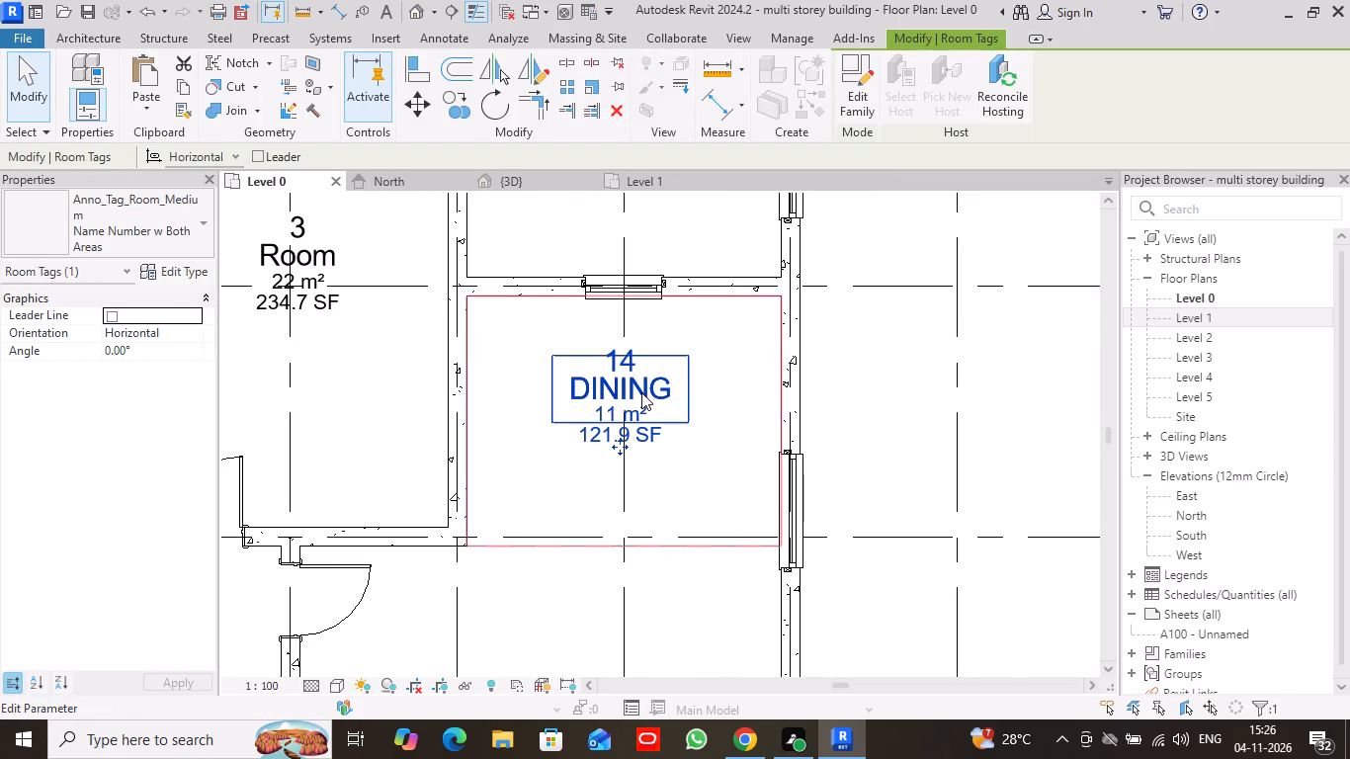
# Delete the windows in the north and east exterior walls of room 5.
pyautogui.scroll(-3, 704, 411)
pyautogui.moveTo(868, 328); pyautogui.dragTo(866, 425, button='middle')
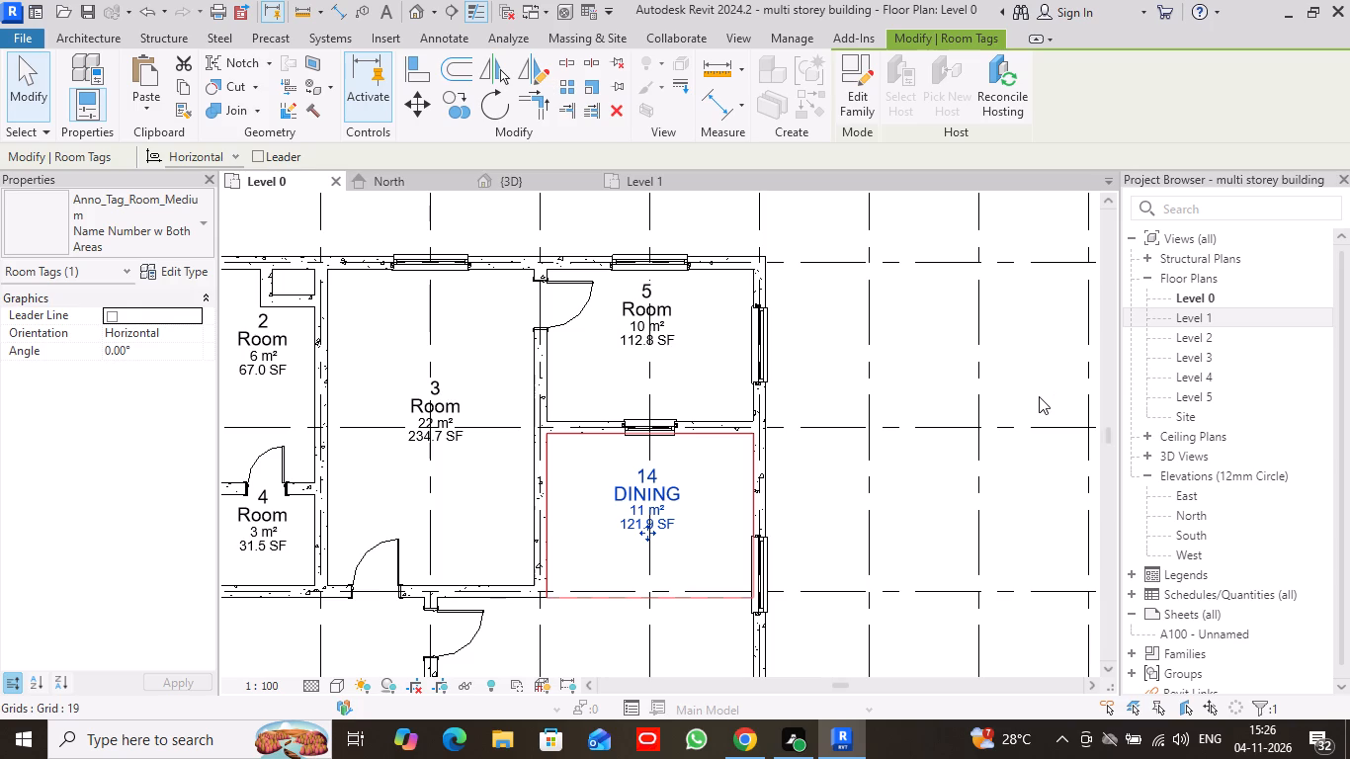
pyautogui.click(656, 265)
pyautogui.rightClick(656, 265)
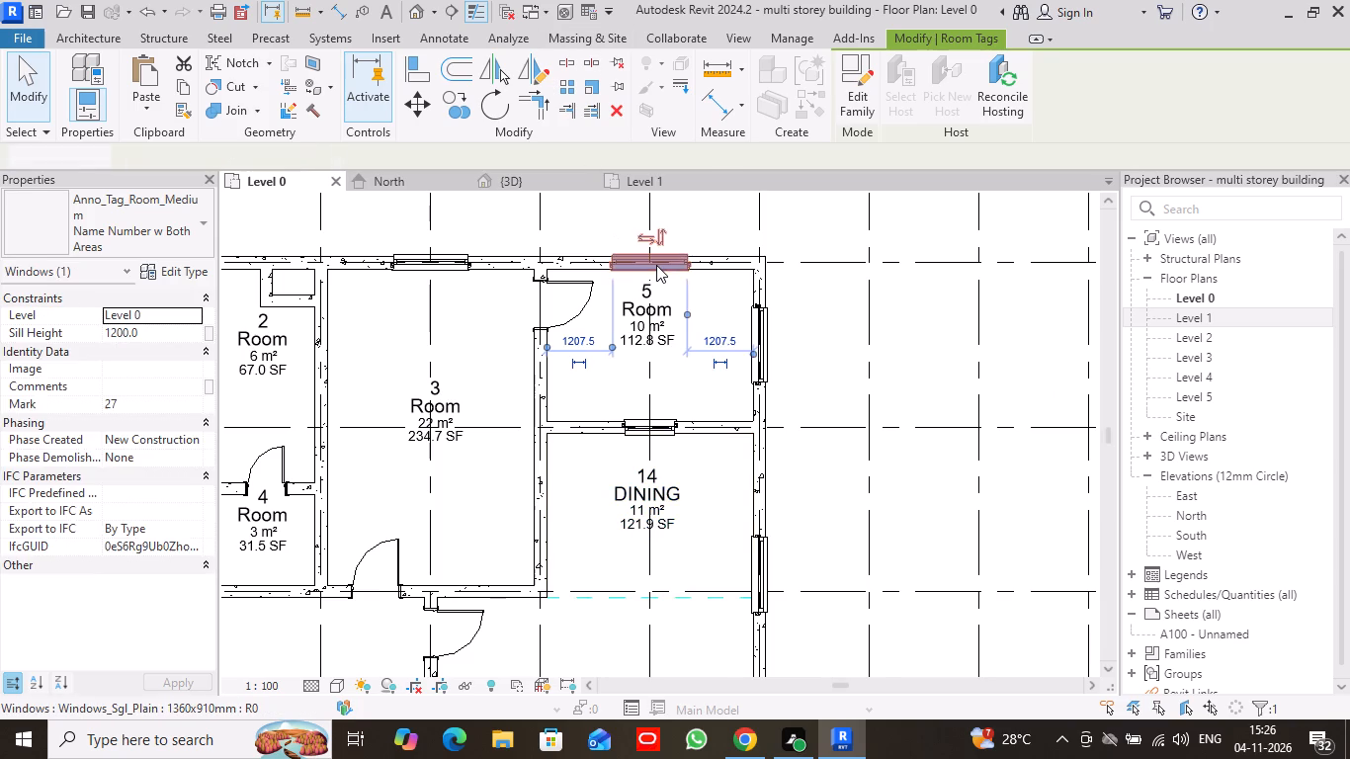
pyautogui.click(711, 458)
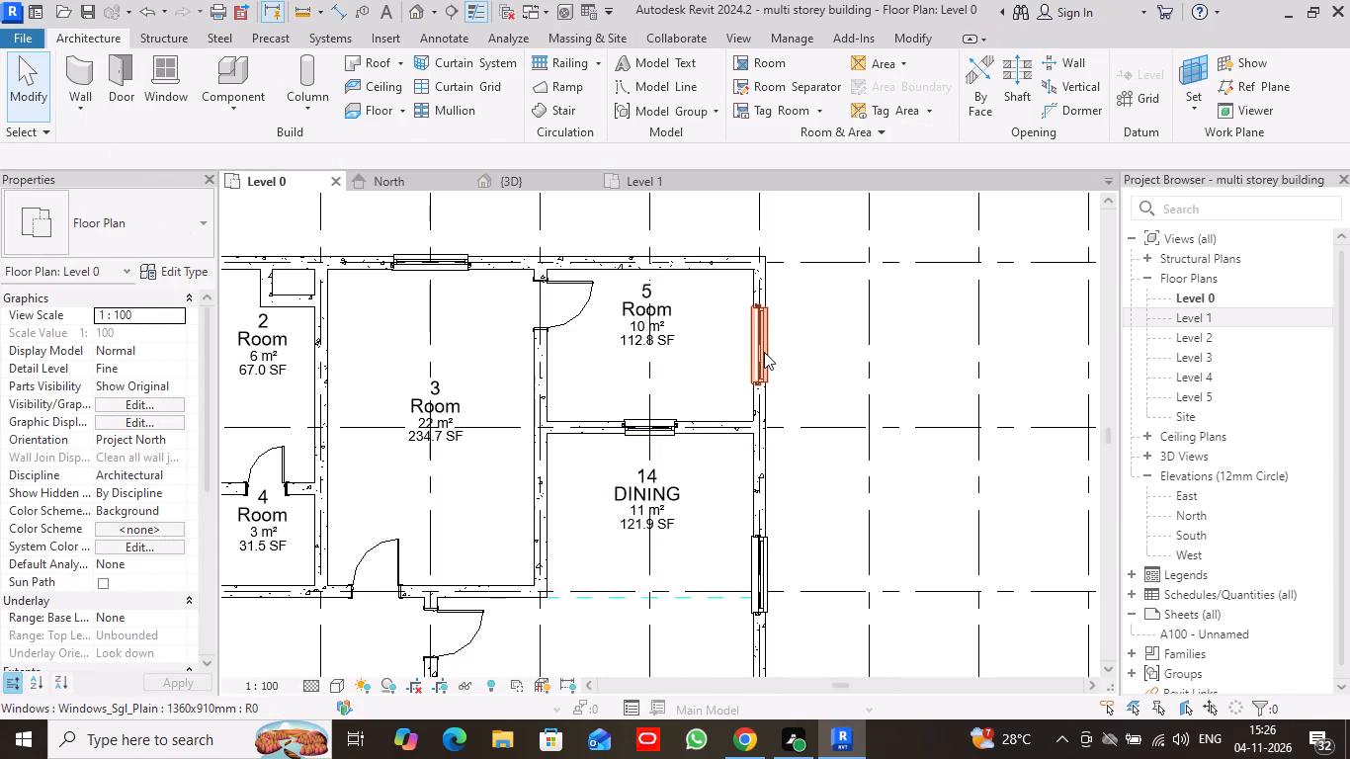
pyautogui.click(761, 355)
pyautogui.rightClick(761, 355)
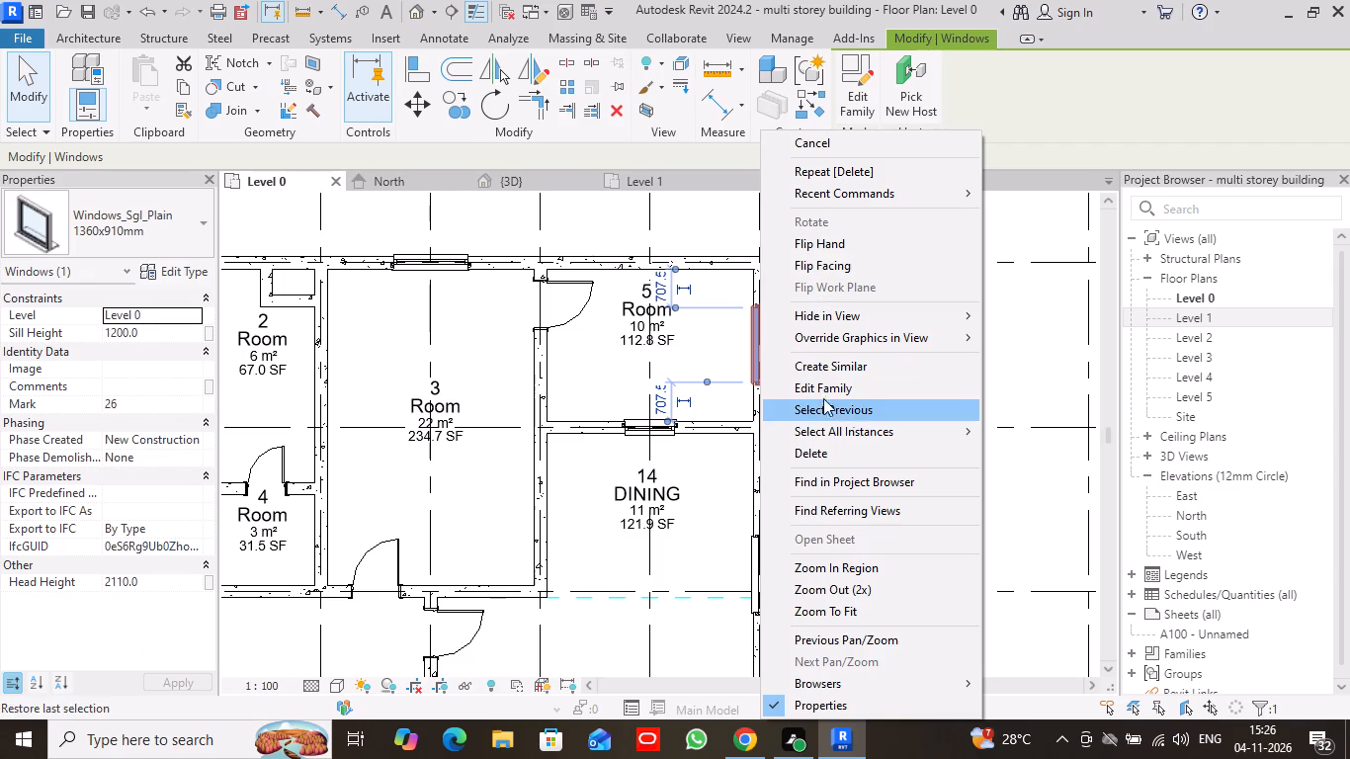
pyautogui.click(832, 463)
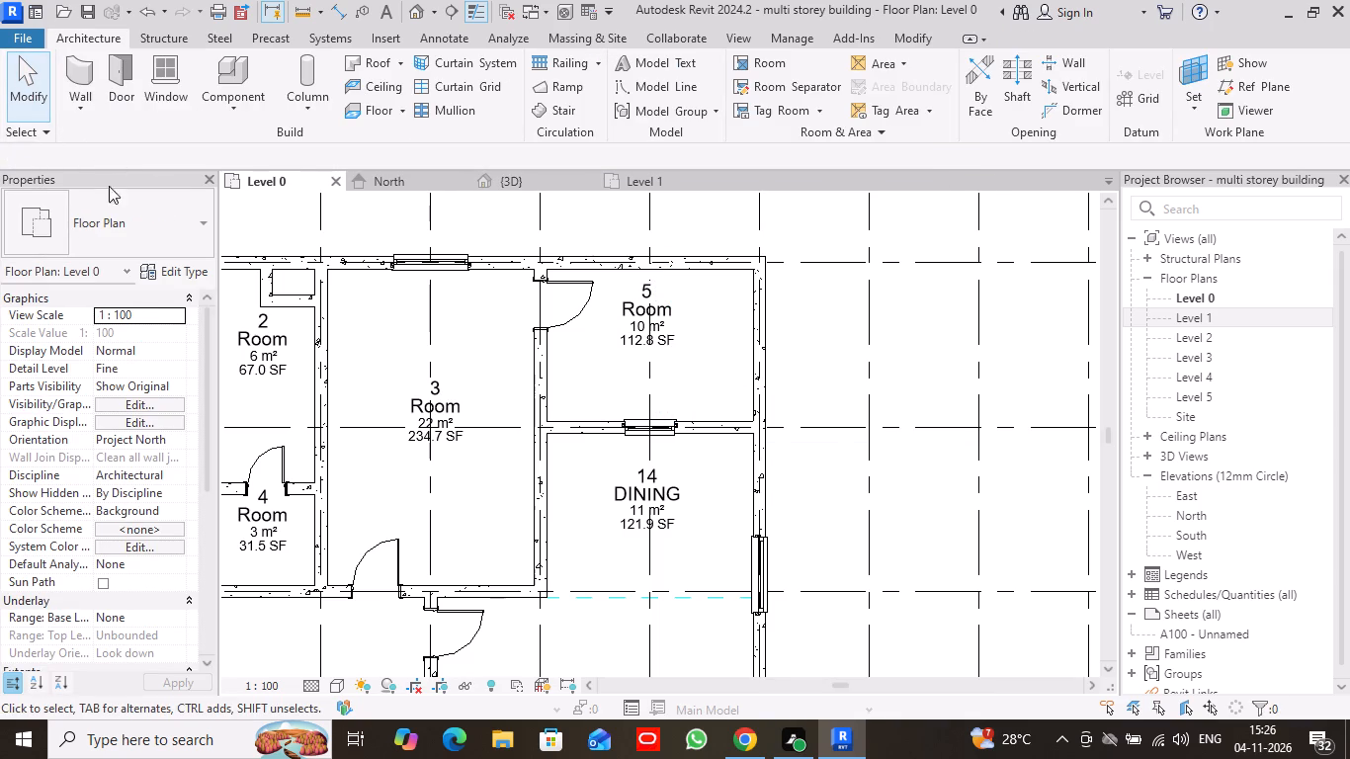
# Draw a Curtain_Wall-Storefront wall about 3888 mm long along room 5's north wall, from its west wall to the northeast corner.
pyautogui.click(80, 74)
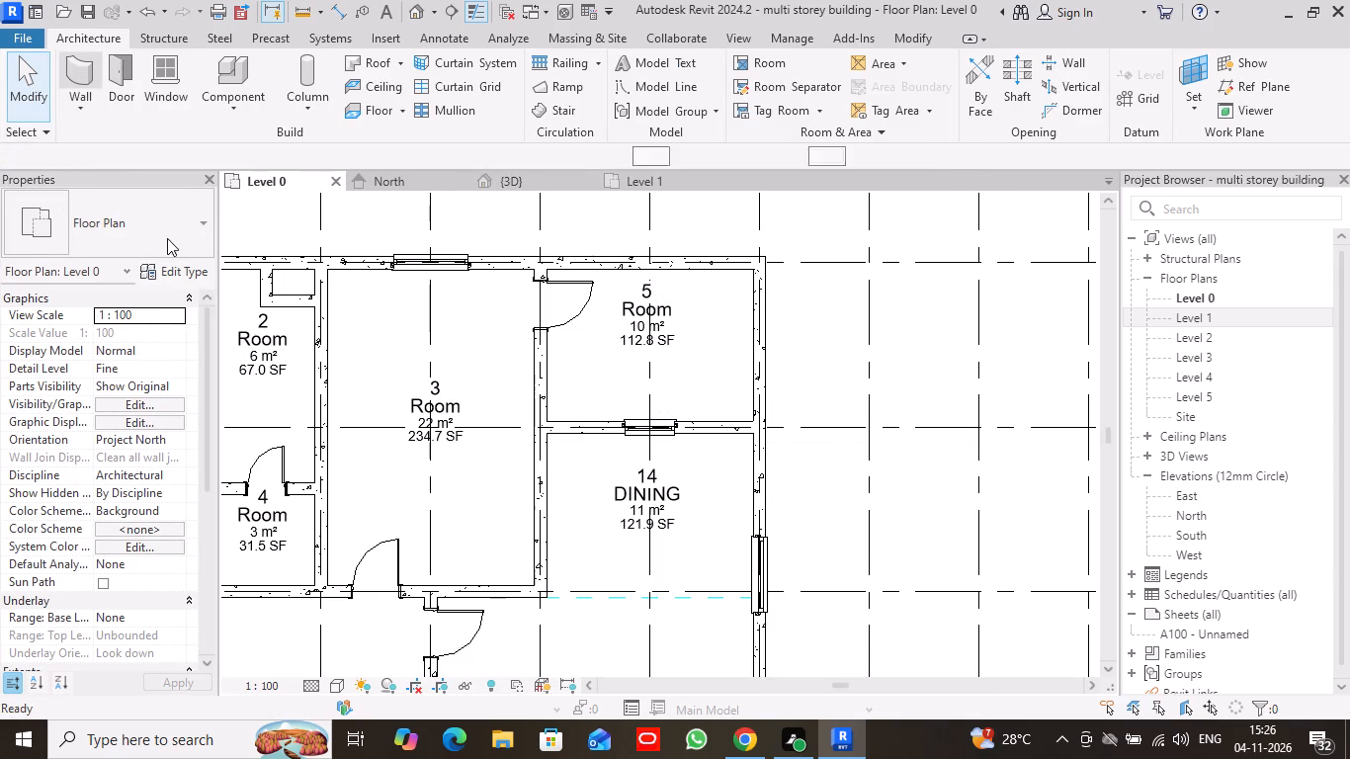
pyautogui.click(207, 217)
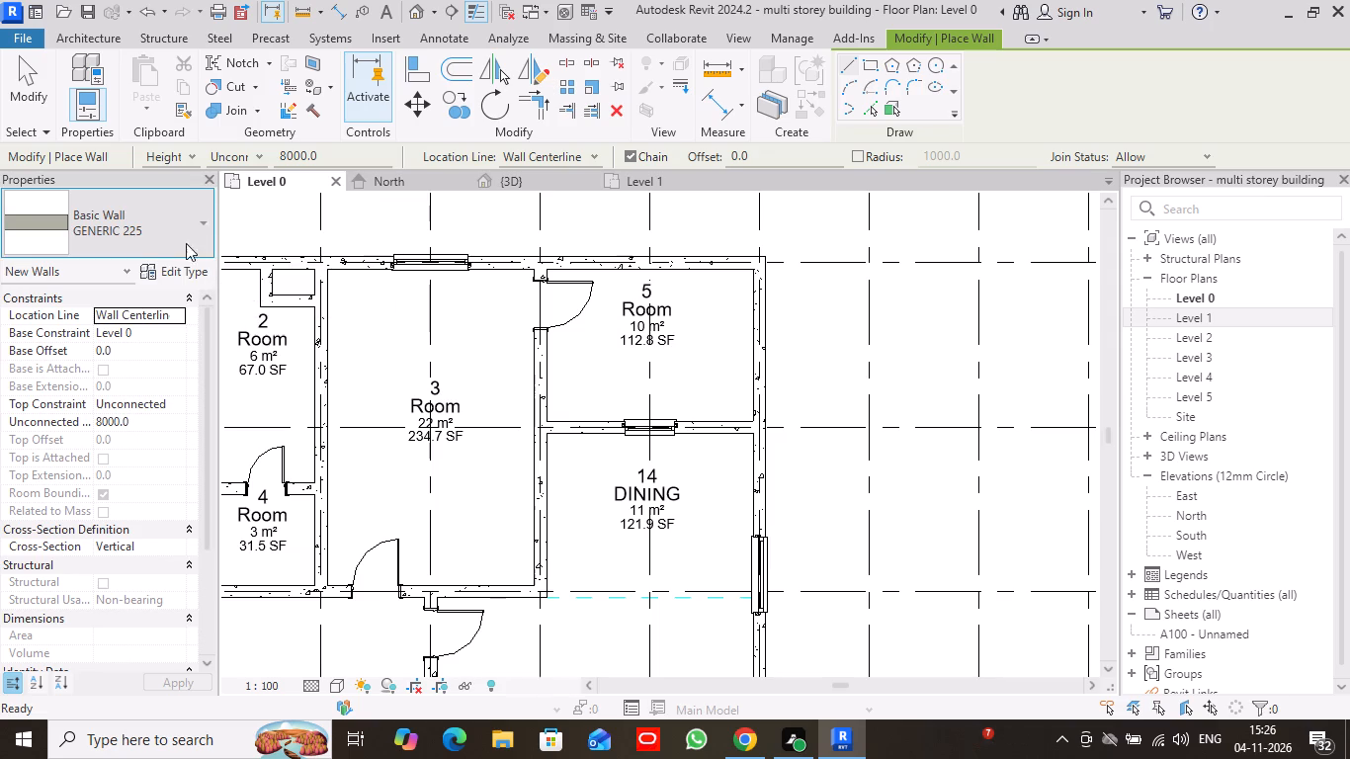
pyautogui.scroll(-8, 93, 378)
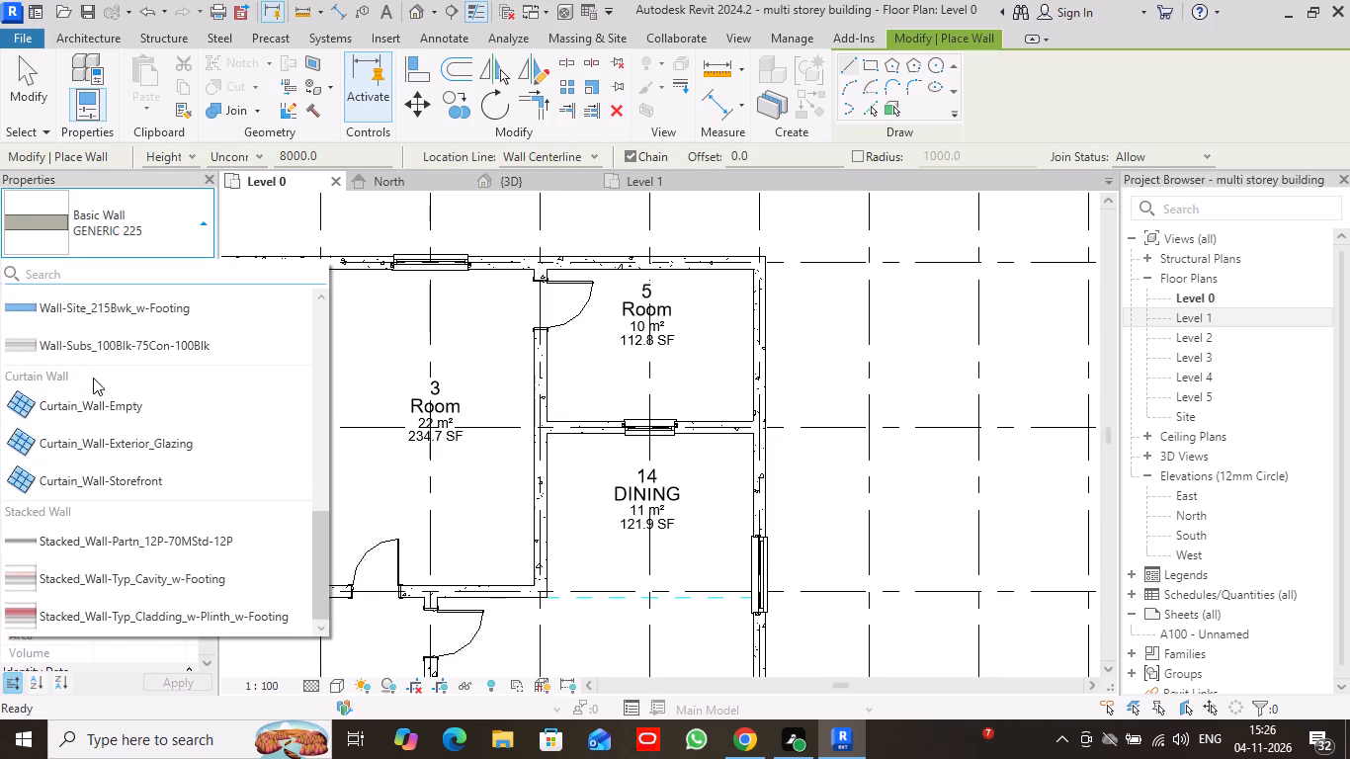
pyautogui.click(85, 479)
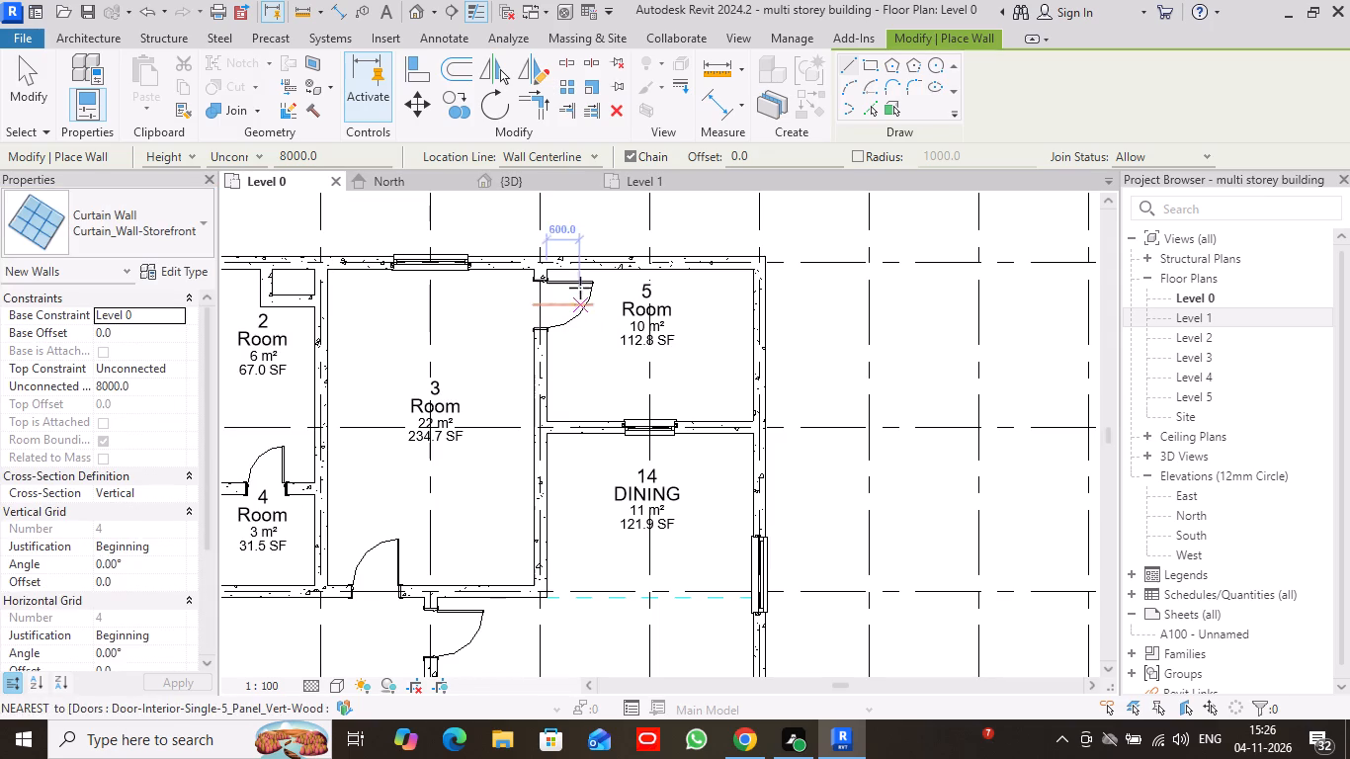
pyautogui.scroll(6, 551, 263)
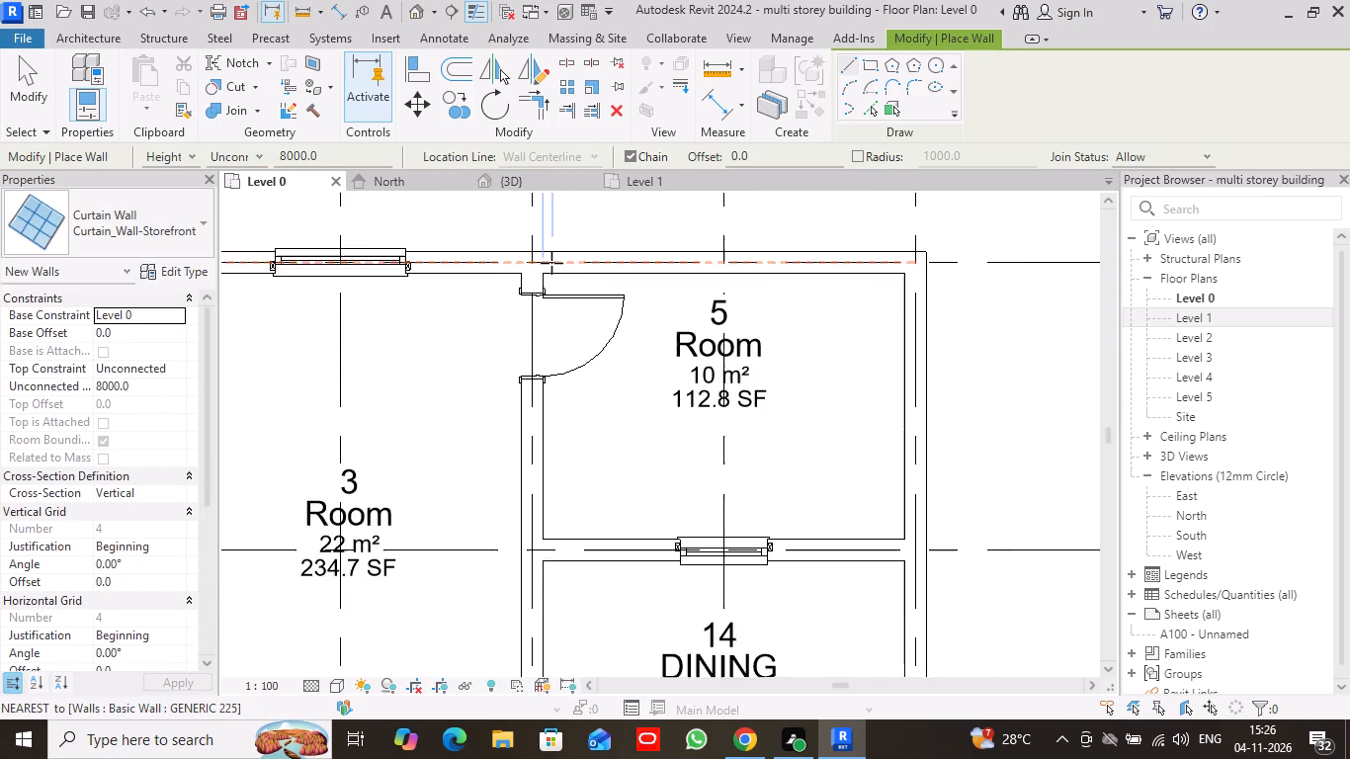
pyautogui.scroll(3, 551, 263)
pyautogui.scroll(-4, 546, 263)
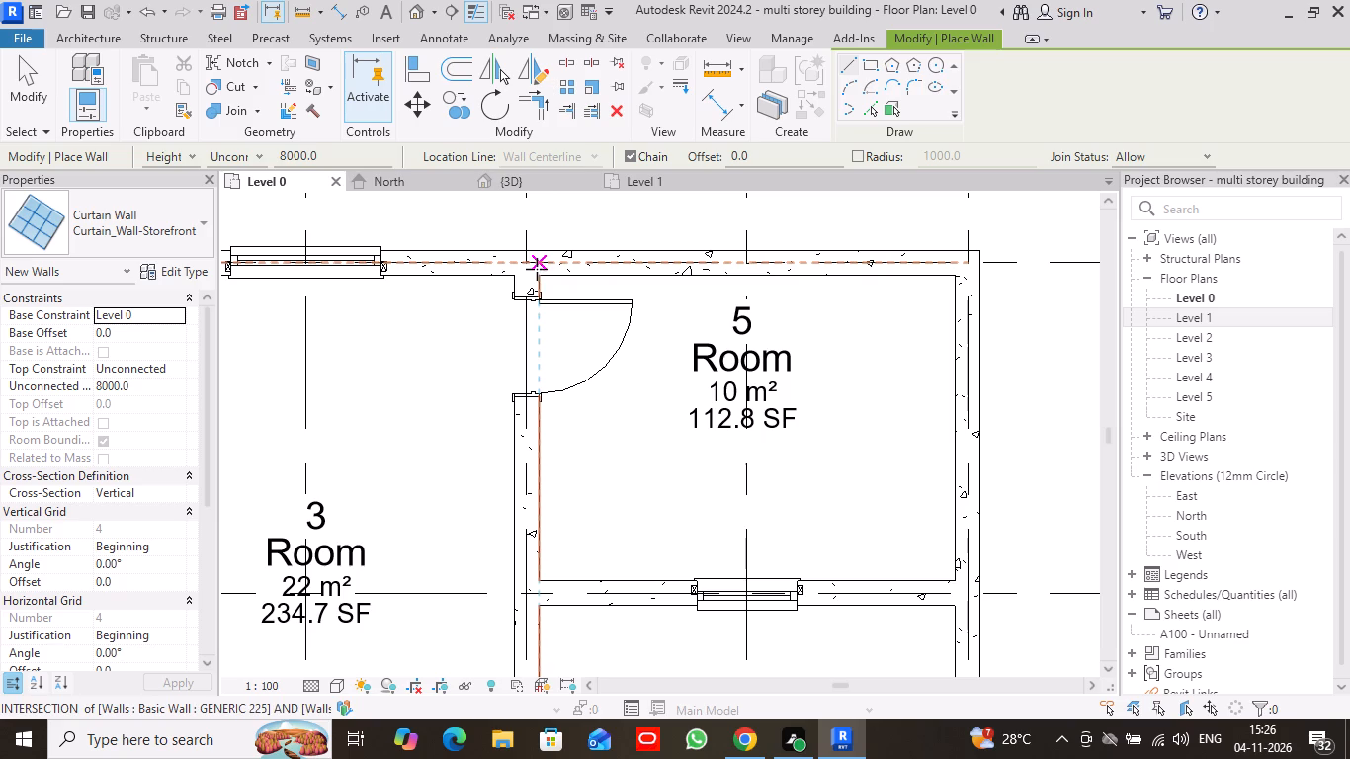
pyautogui.click(537, 268)
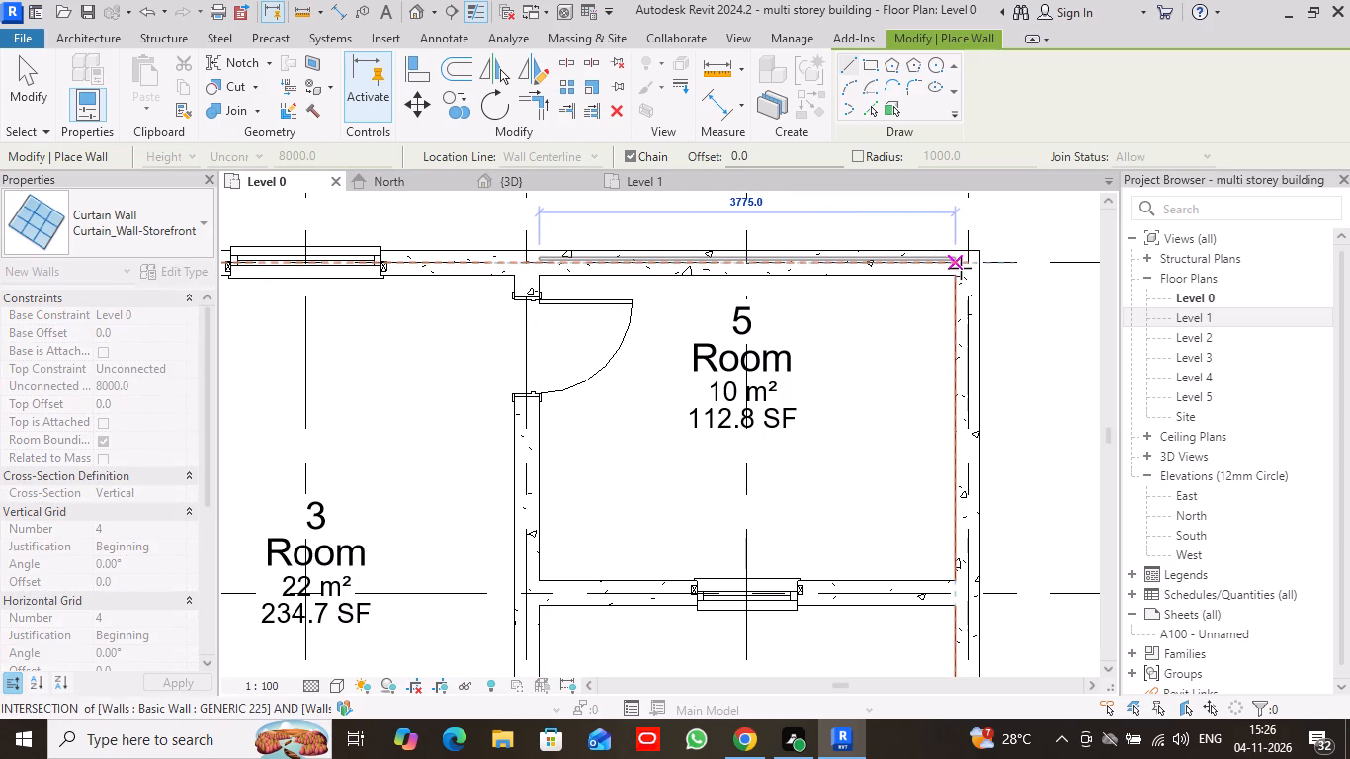
pyautogui.click(968, 268)
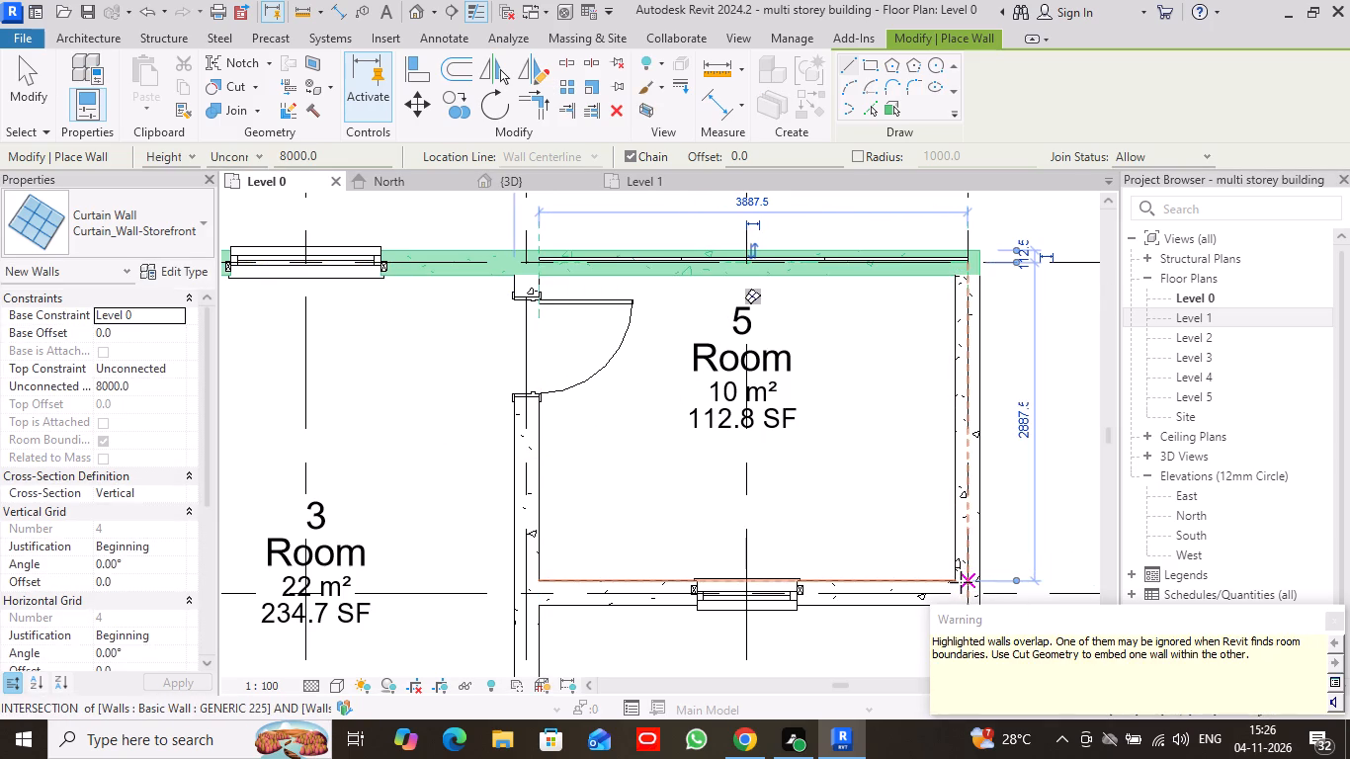
pyautogui.click(961, 582)
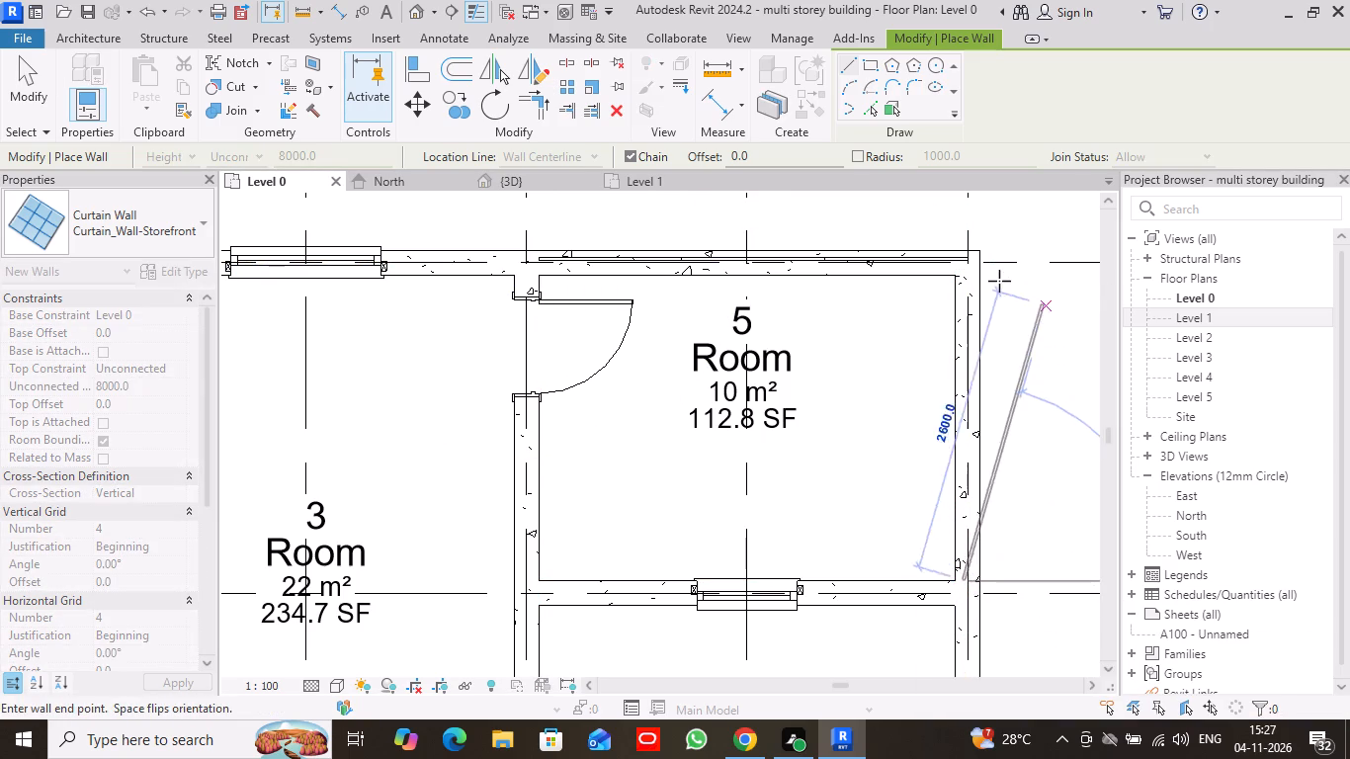
pyautogui.click(20, 96)
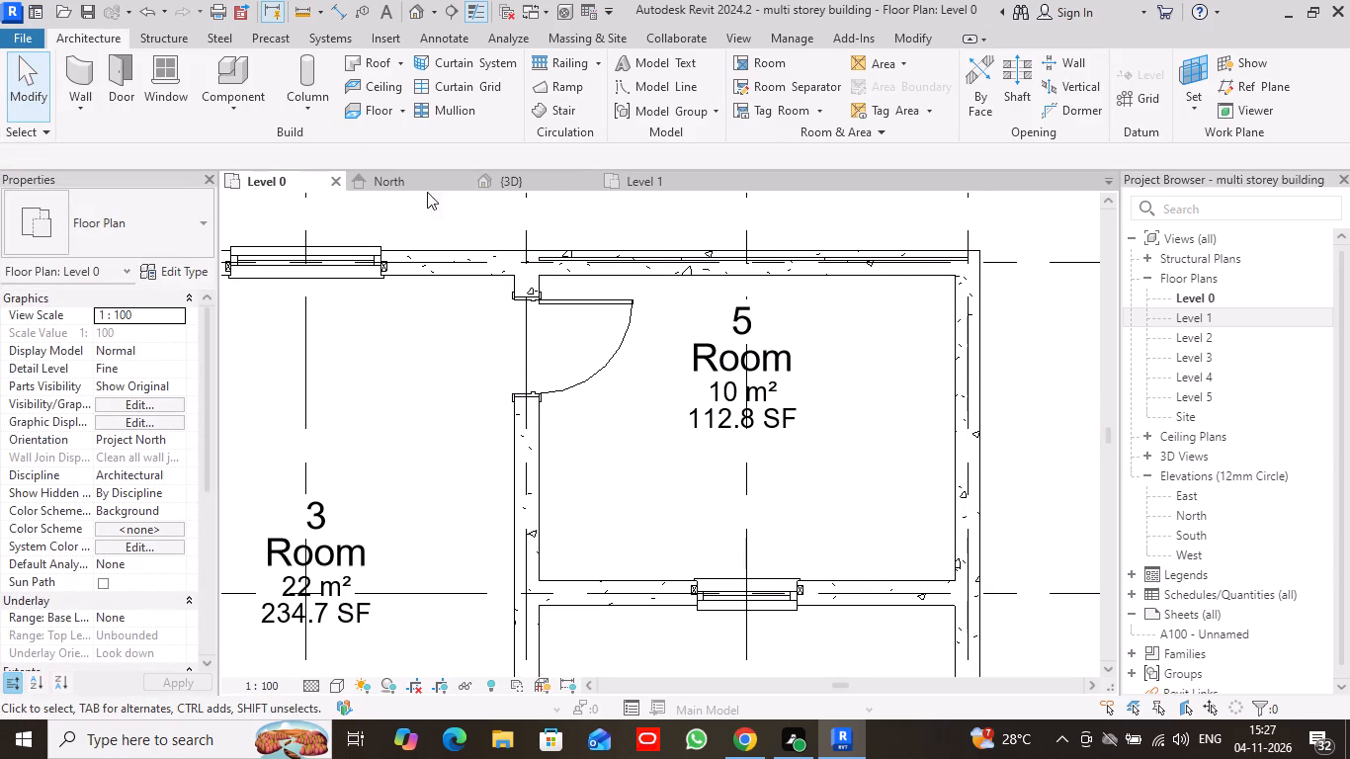
# Examine the building in 3D from several sides, checking the height and look of the storefront curtain wall.
pyautogui.click(540, 178)
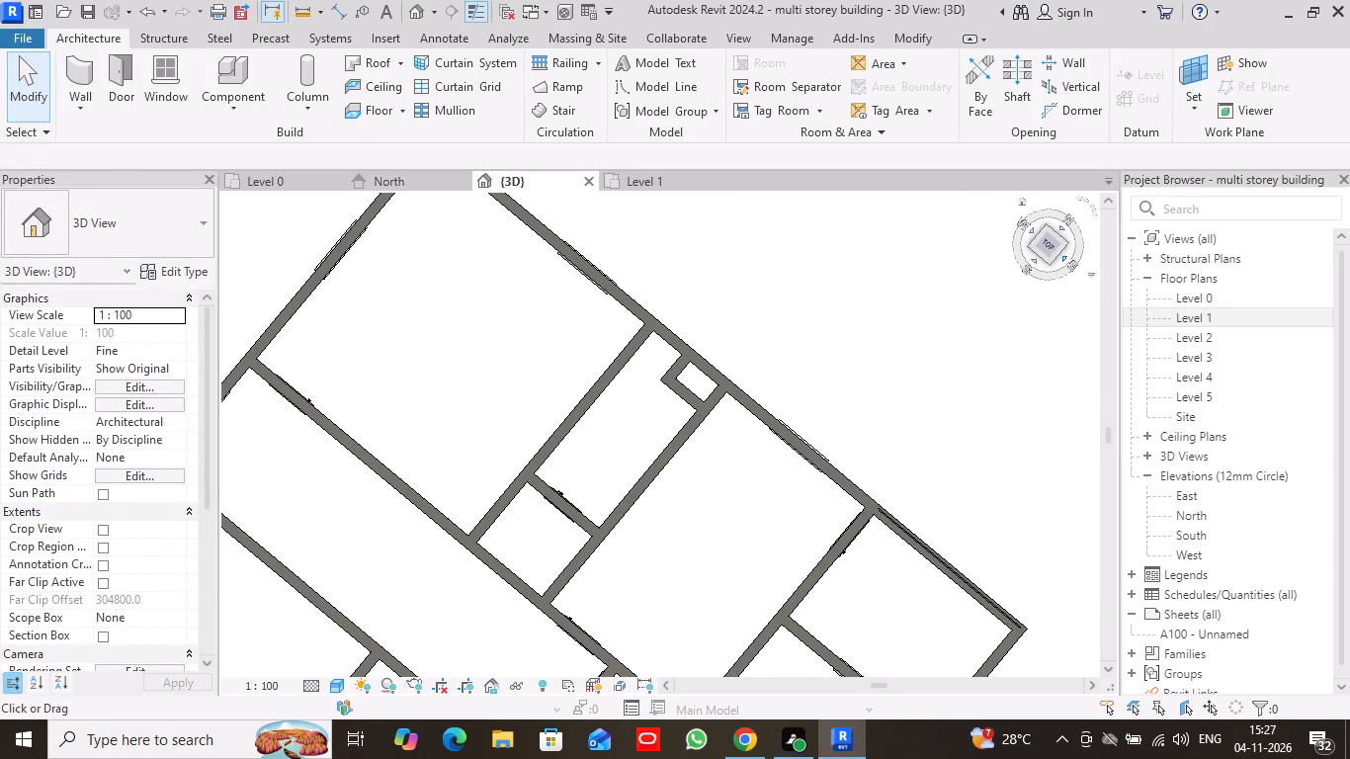
pyautogui.moveTo(1063, 241); pyautogui.dragTo(984, 317)
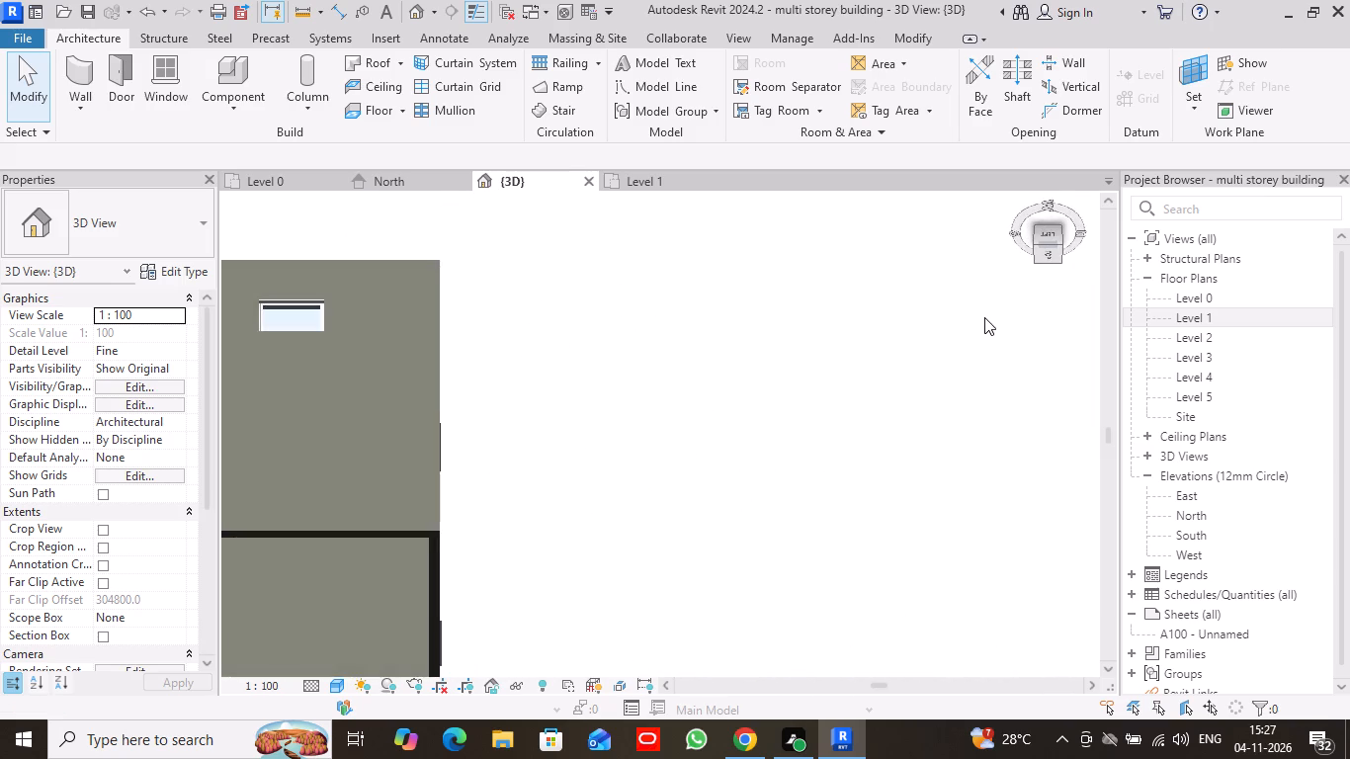
pyautogui.moveTo(984, 317); pyautogui.dragTo(1008, 409)
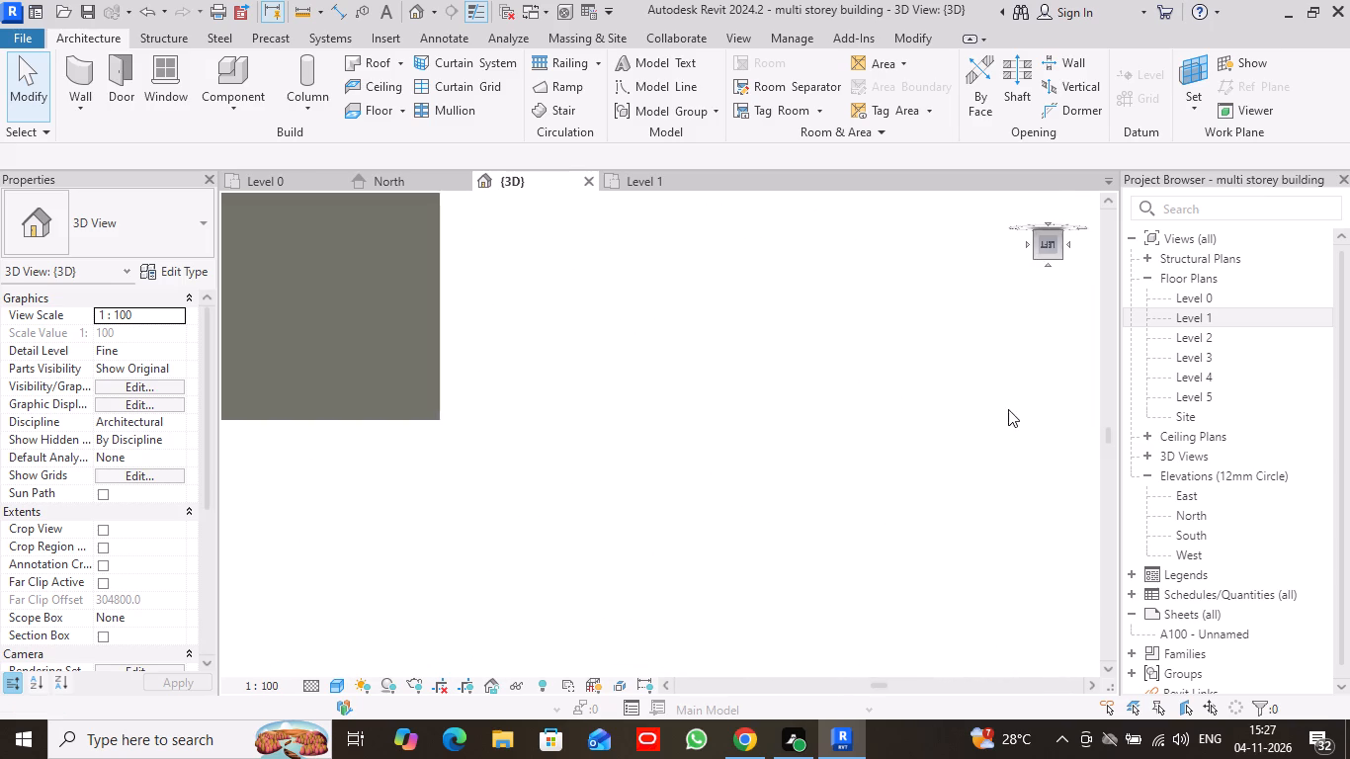
pyautogui.moveTo(1008, 409); pyautogui.dragTo(1083, 399)
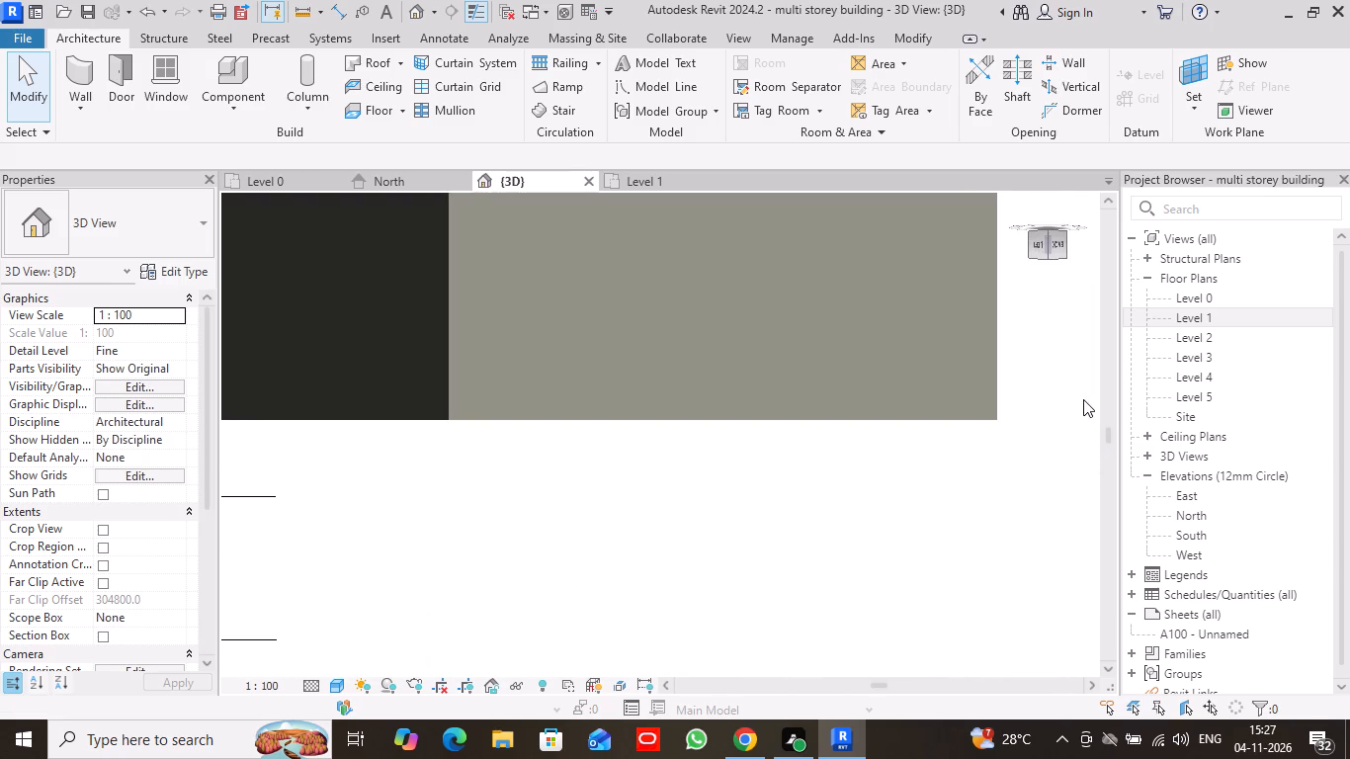
pyautogui.moveTo(1083, 399); pyautogui.dragTo(1083, 419)
pyautogui.scroll(-8, 688, 199)
pyautogui.moveTo(350, 222); pyautogui.dragTo(366, 258, button='middle')
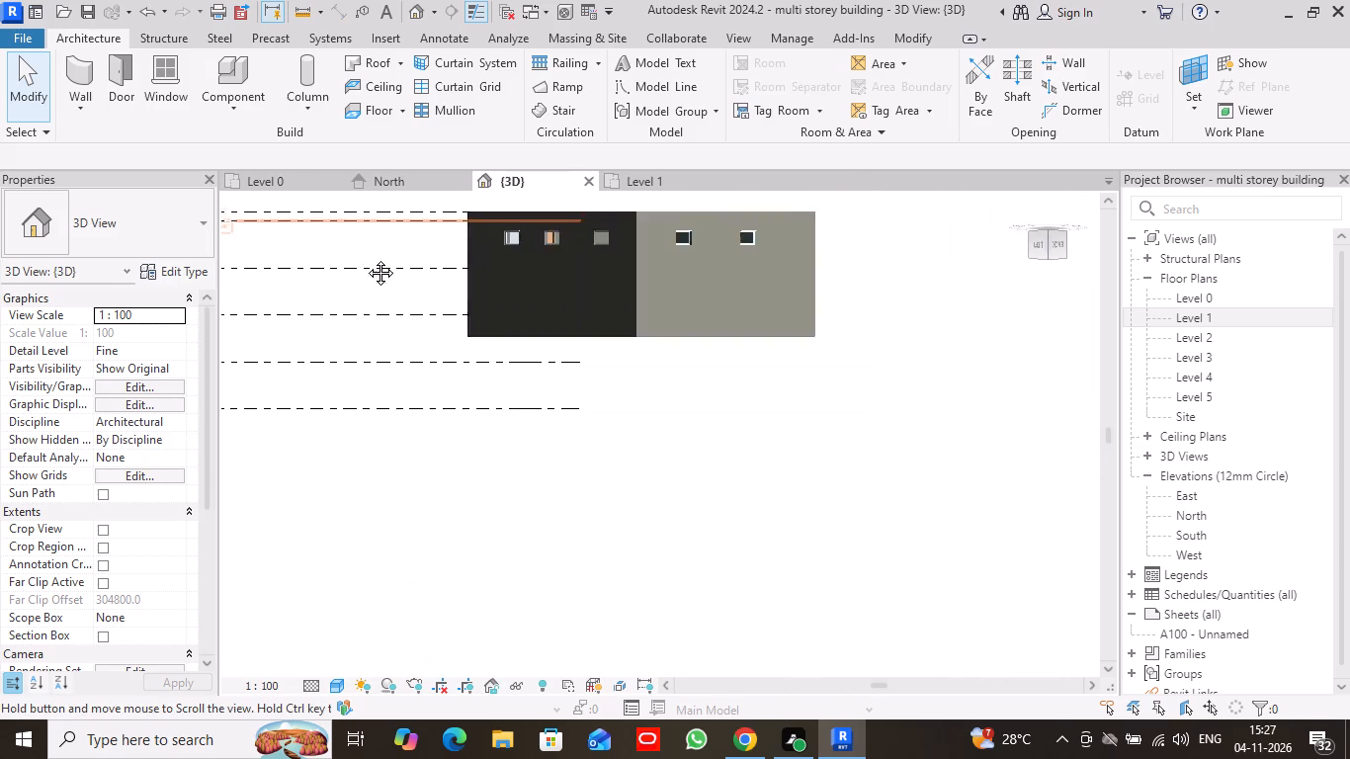
pyautogui.moveTo(366, 258); pyautogui.dragTo(498, 334, button='middle')
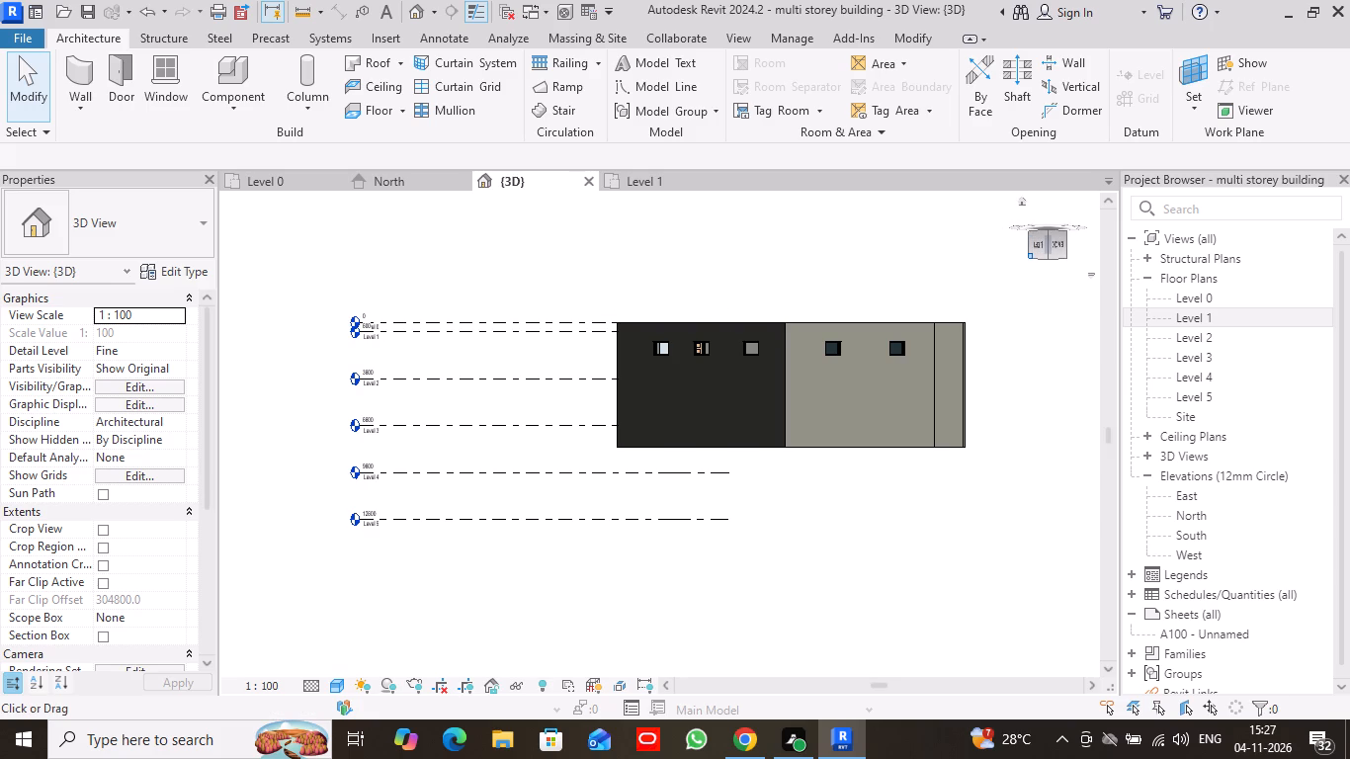
pyautogui.moveTo(1027, 258); pyautogui.dragTo(404, 301)
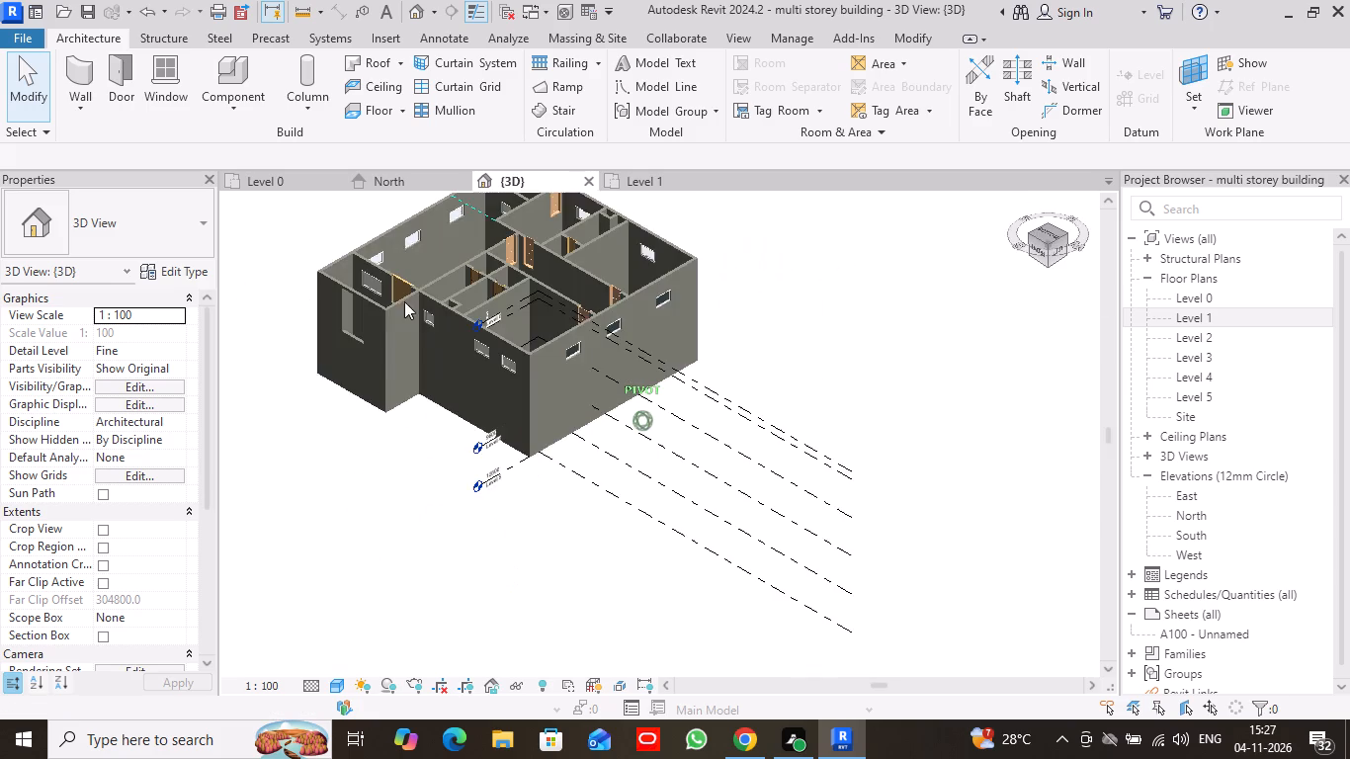
pyautogui.moveTo(404, 301); pyautogui.dragTo(574, 297)
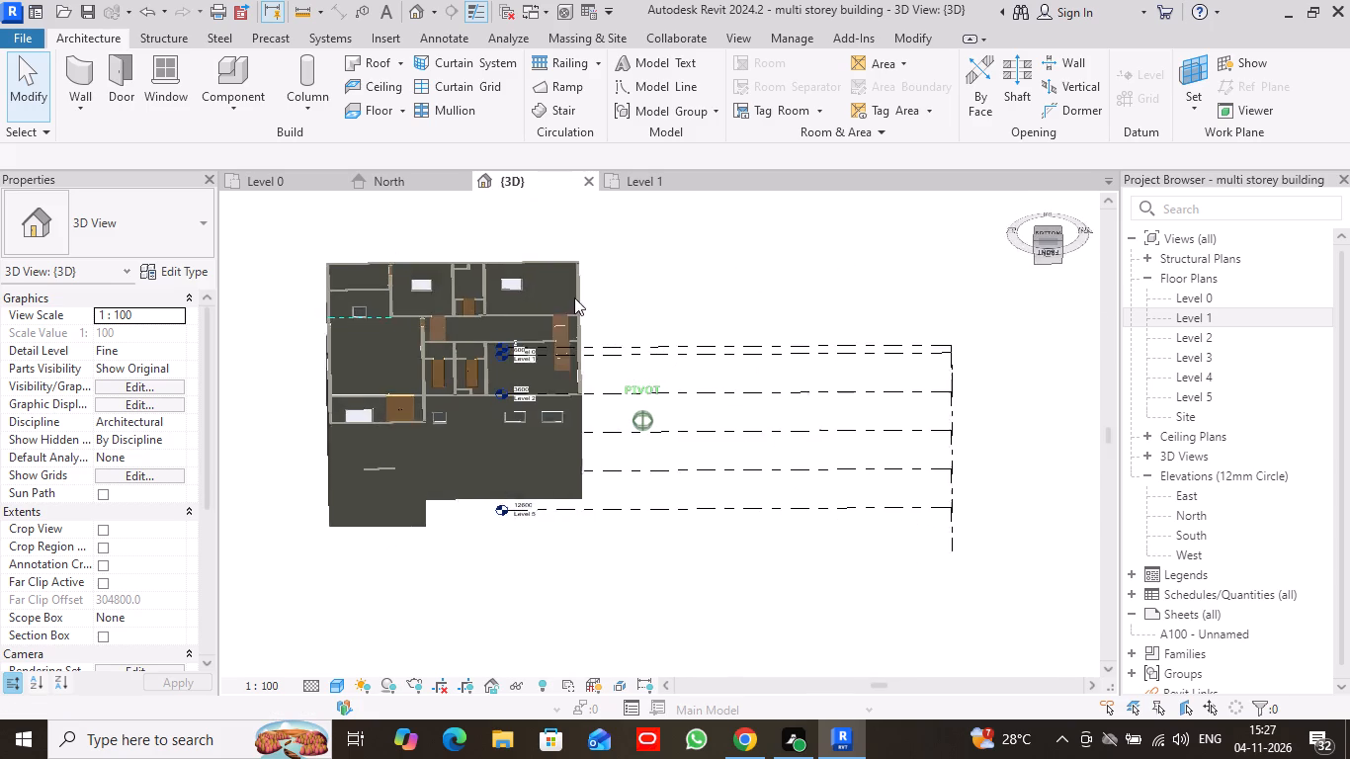
pyautogui.moveTo(574, 297); pyautogui.dragTo(863, 220)
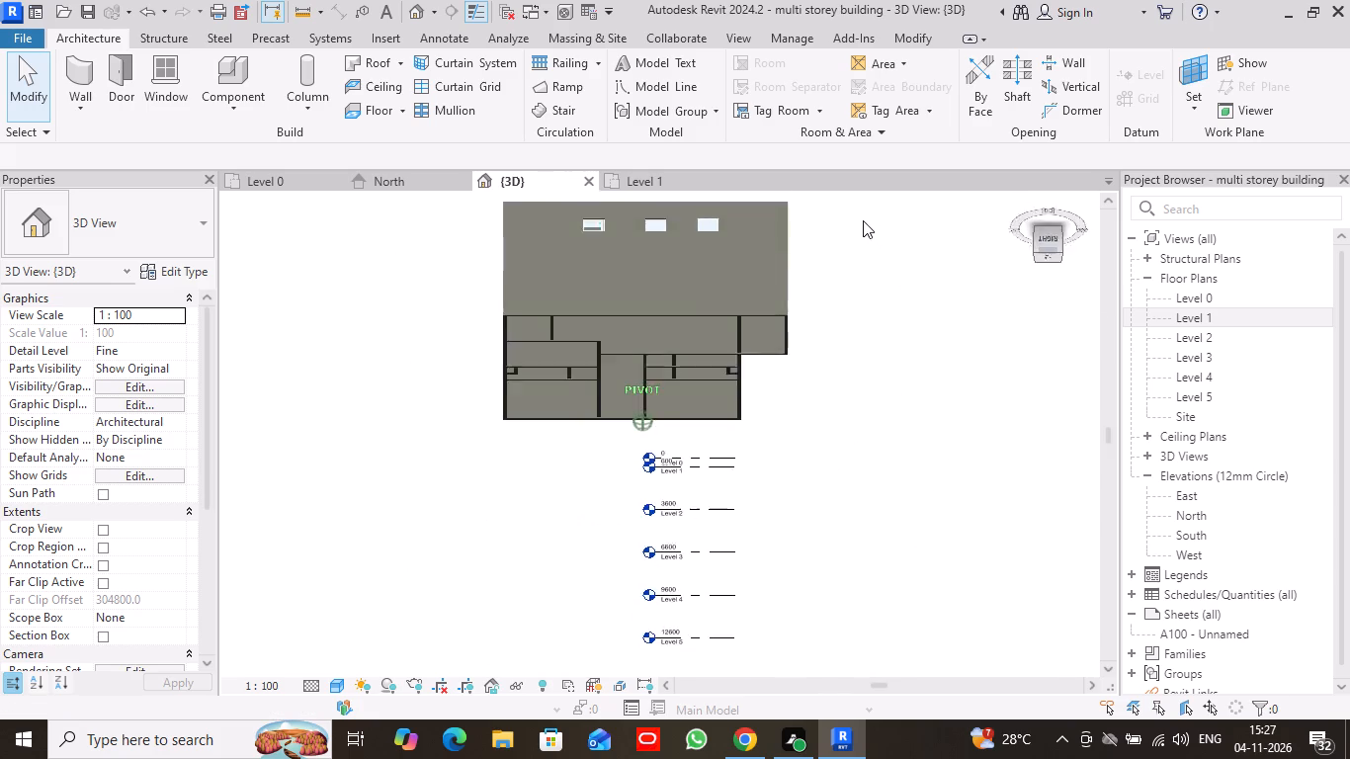
pyautogui.moveTo(863, 220); pyautogui.dragTo(674, 335)
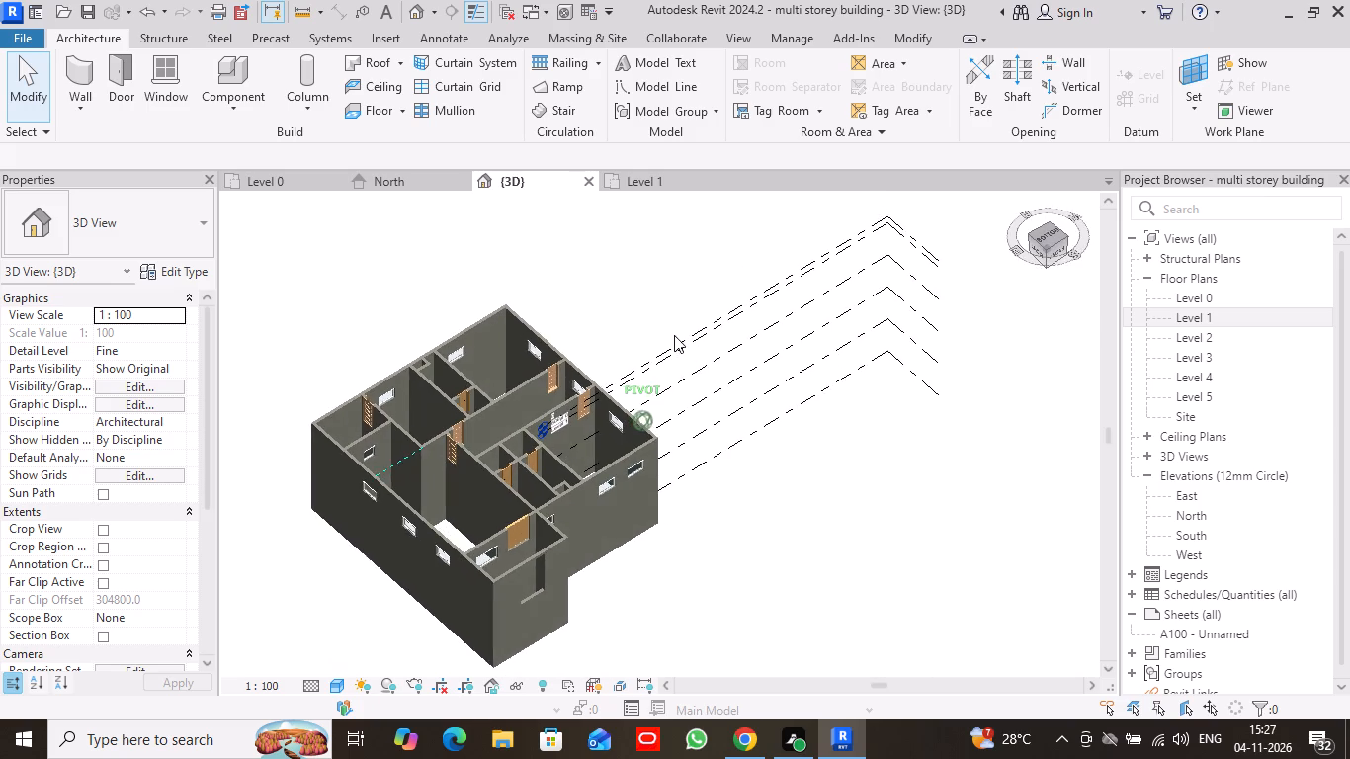
pyautogui.moveTo(674, 335); pyautogui.dragTo(717, 327)
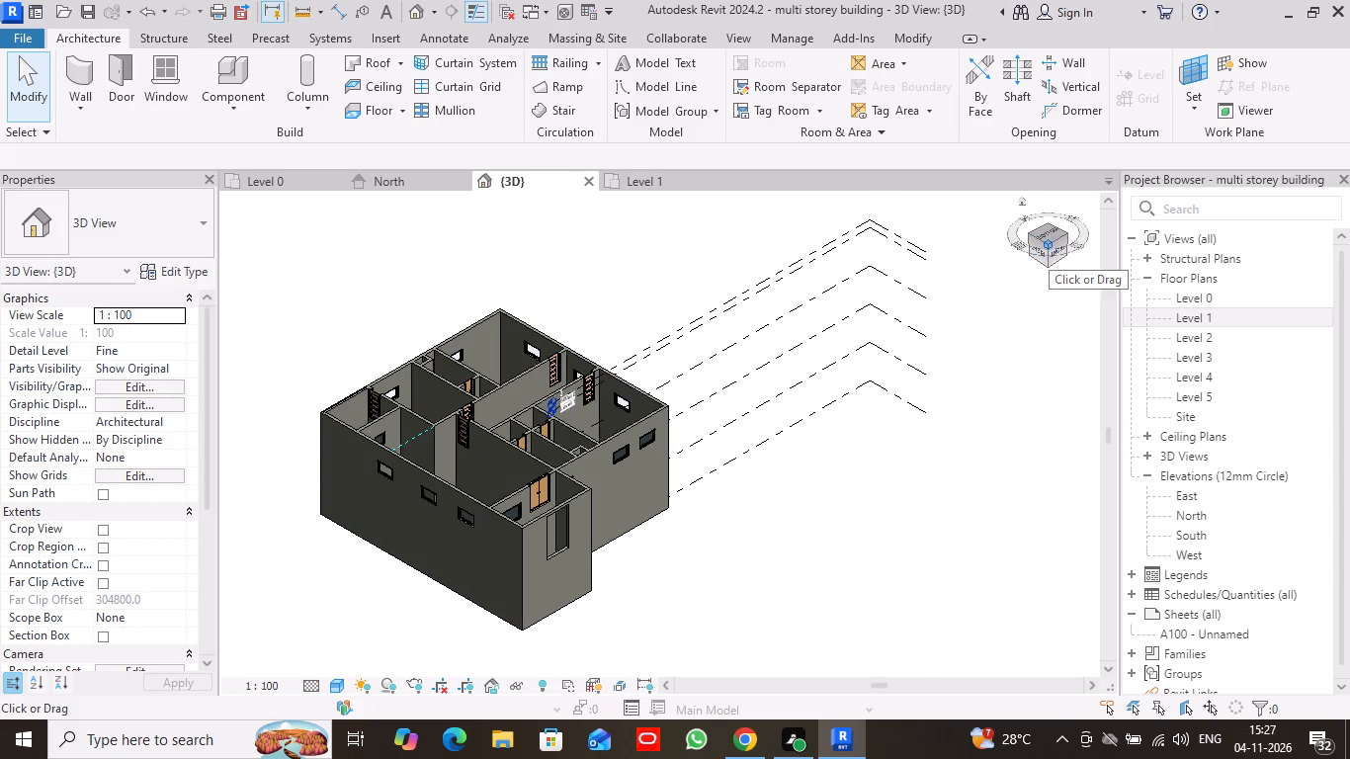
pyautogui.click(1049, 236)
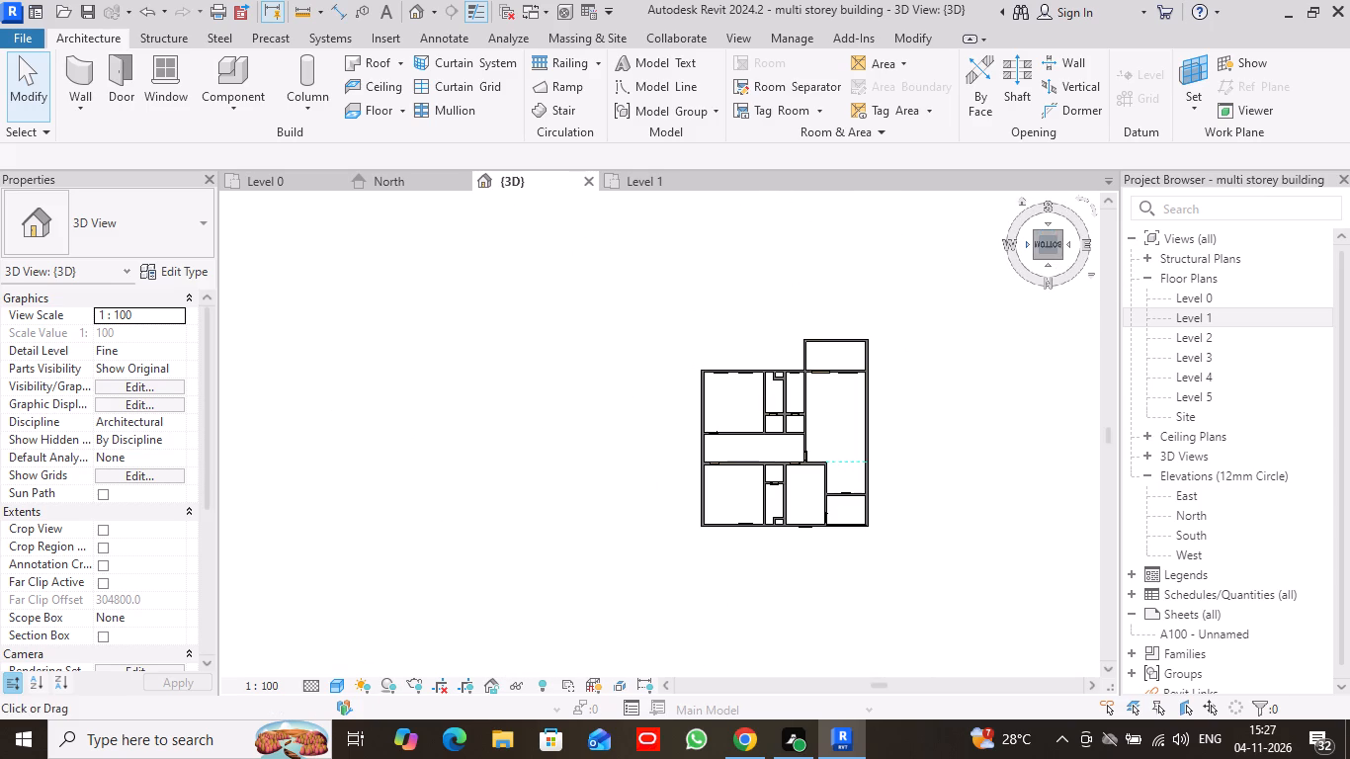
pyautogui.click(1034, 230)
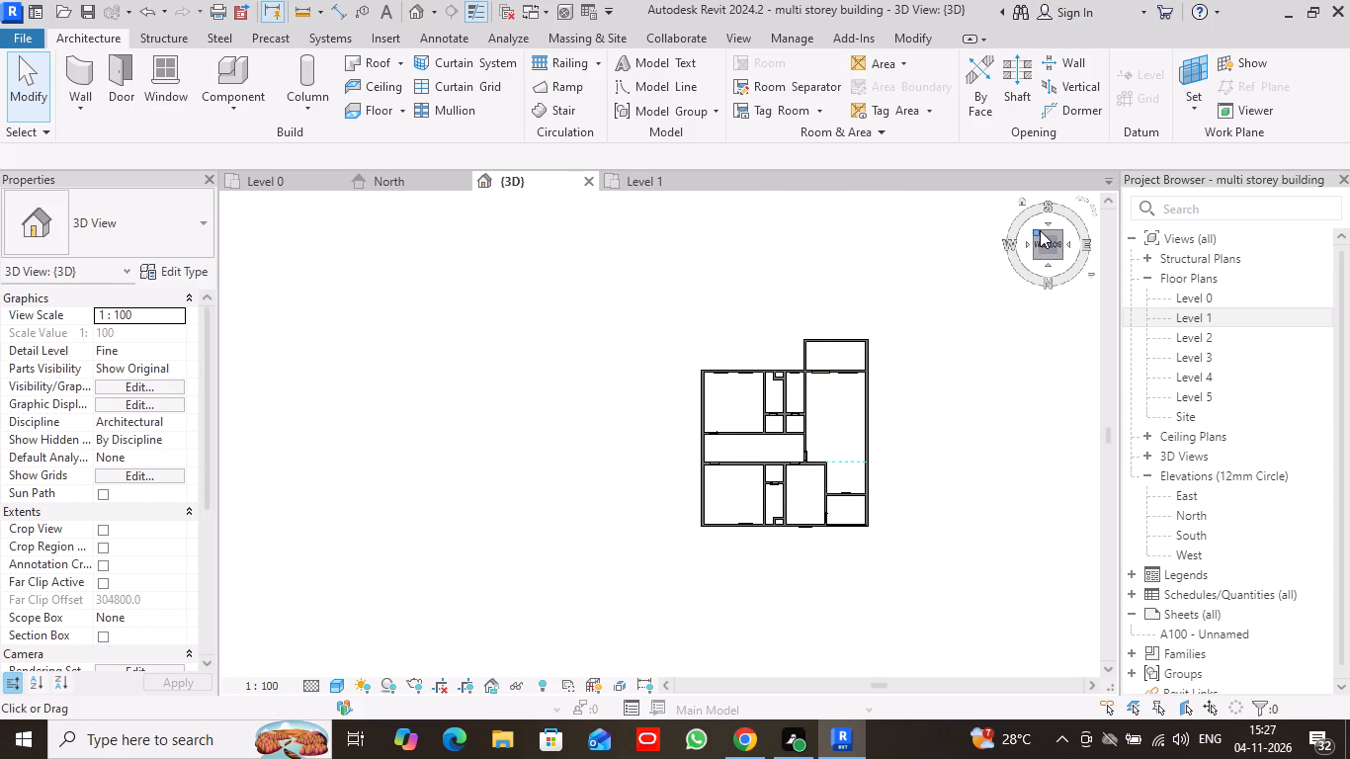
pyautogui.click(1036, 233)
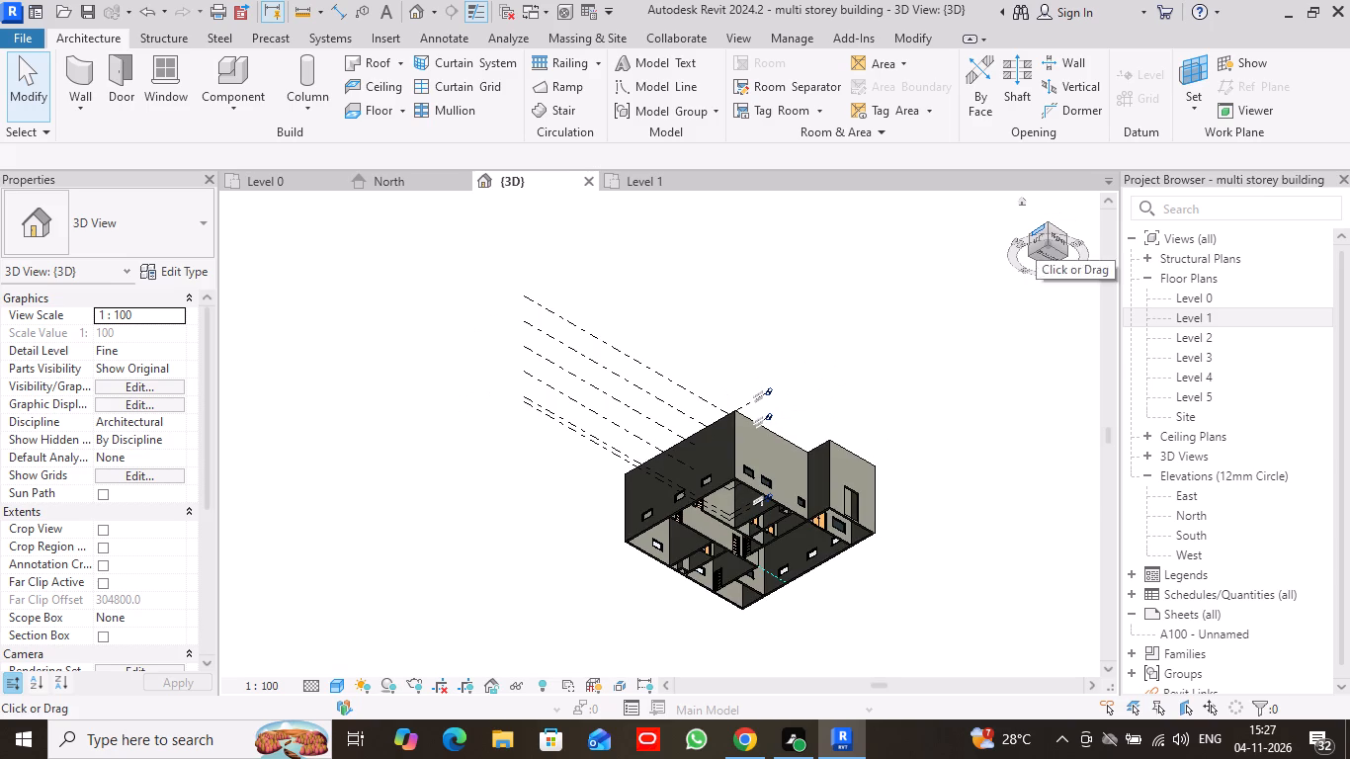
pyautogui.moveTo(1050, 226); pyautogui.dragTo(1049, 243)
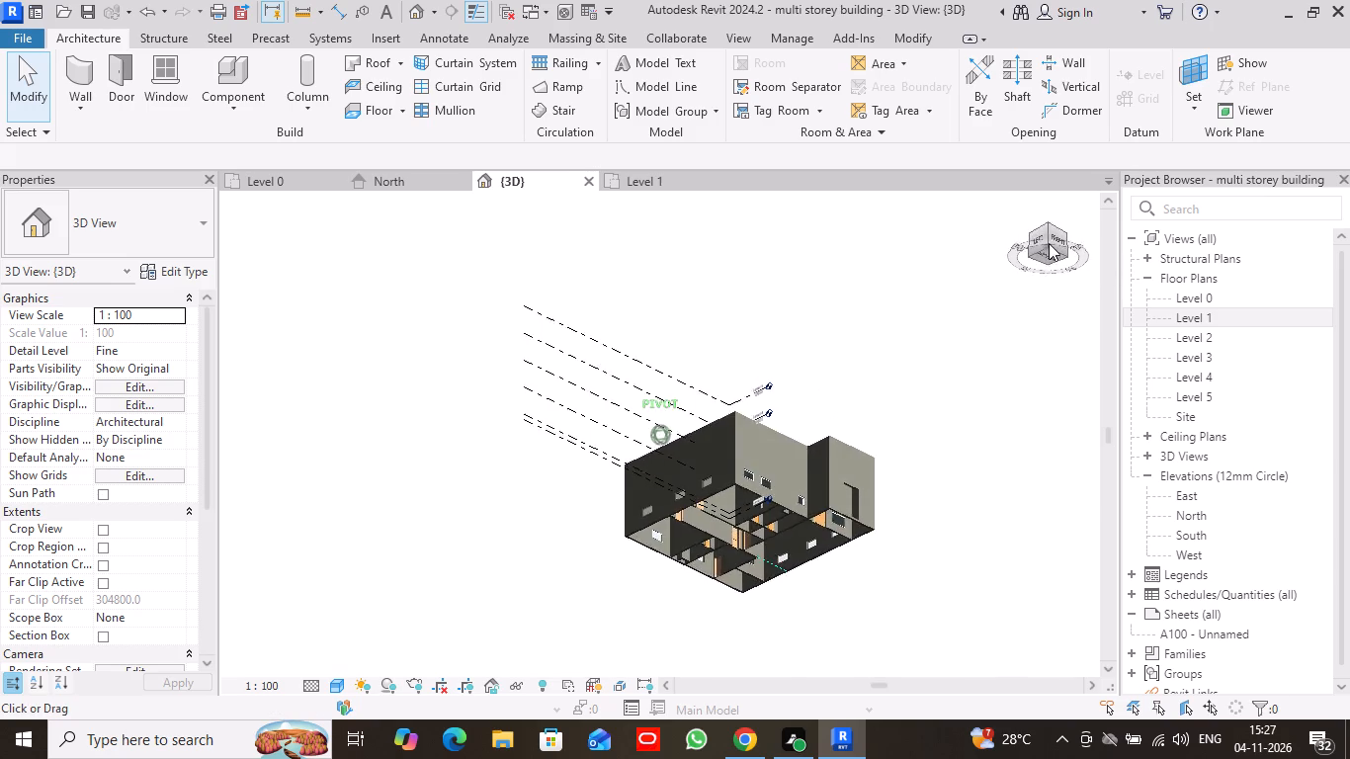
pyautogui.moveTo(1049, 243); pyautogui.dragTo(1049, 289)
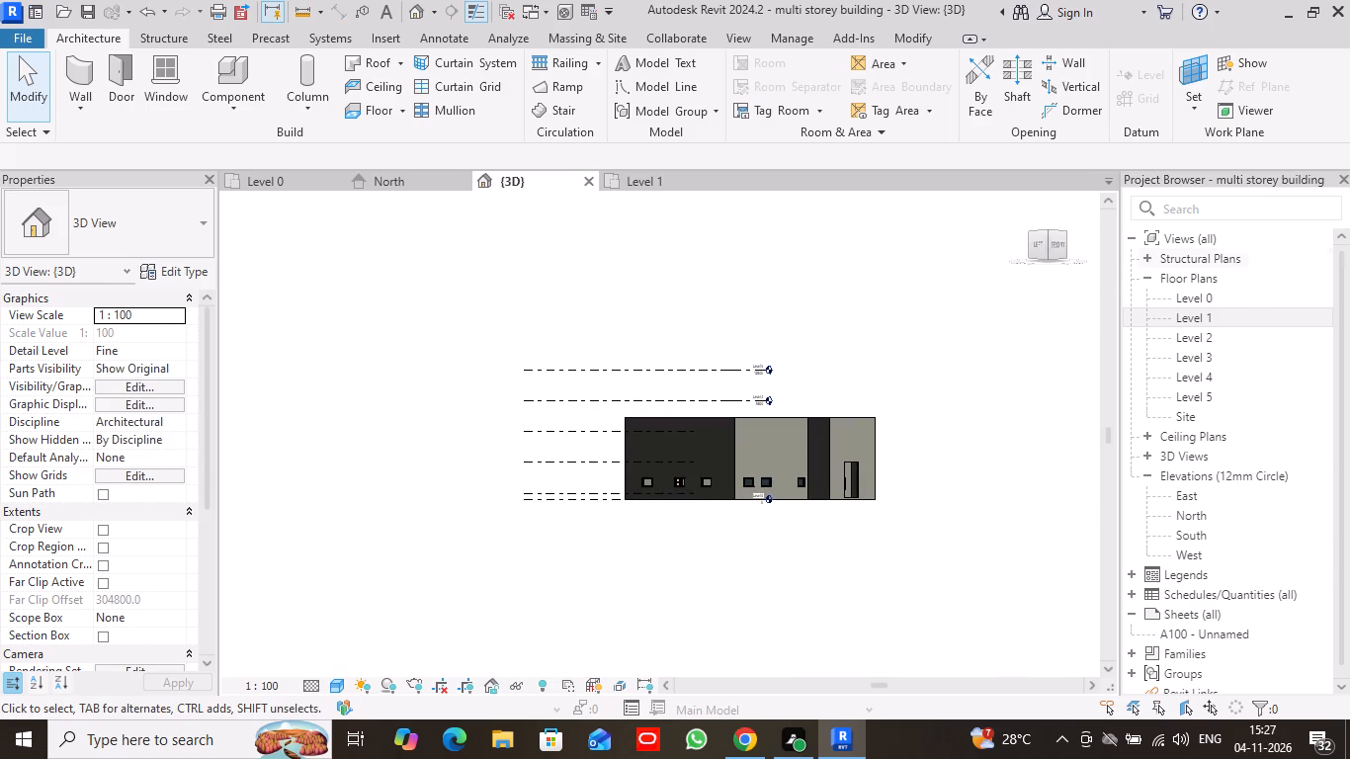
pyautogui.click(1025, 248)
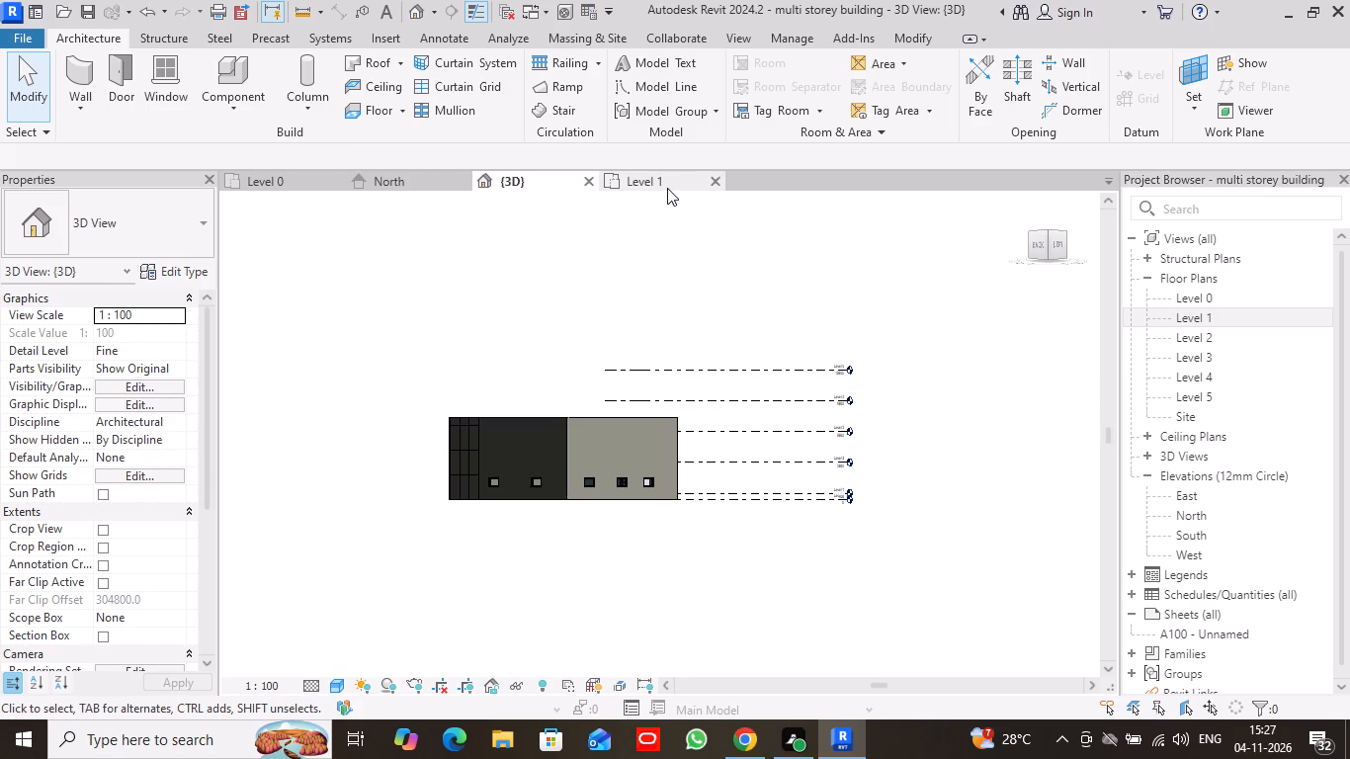
# Delete the Curtain_Wall-Storefront wall along room 5's north wall on Level 0.
pyautogui.click(276, 174)
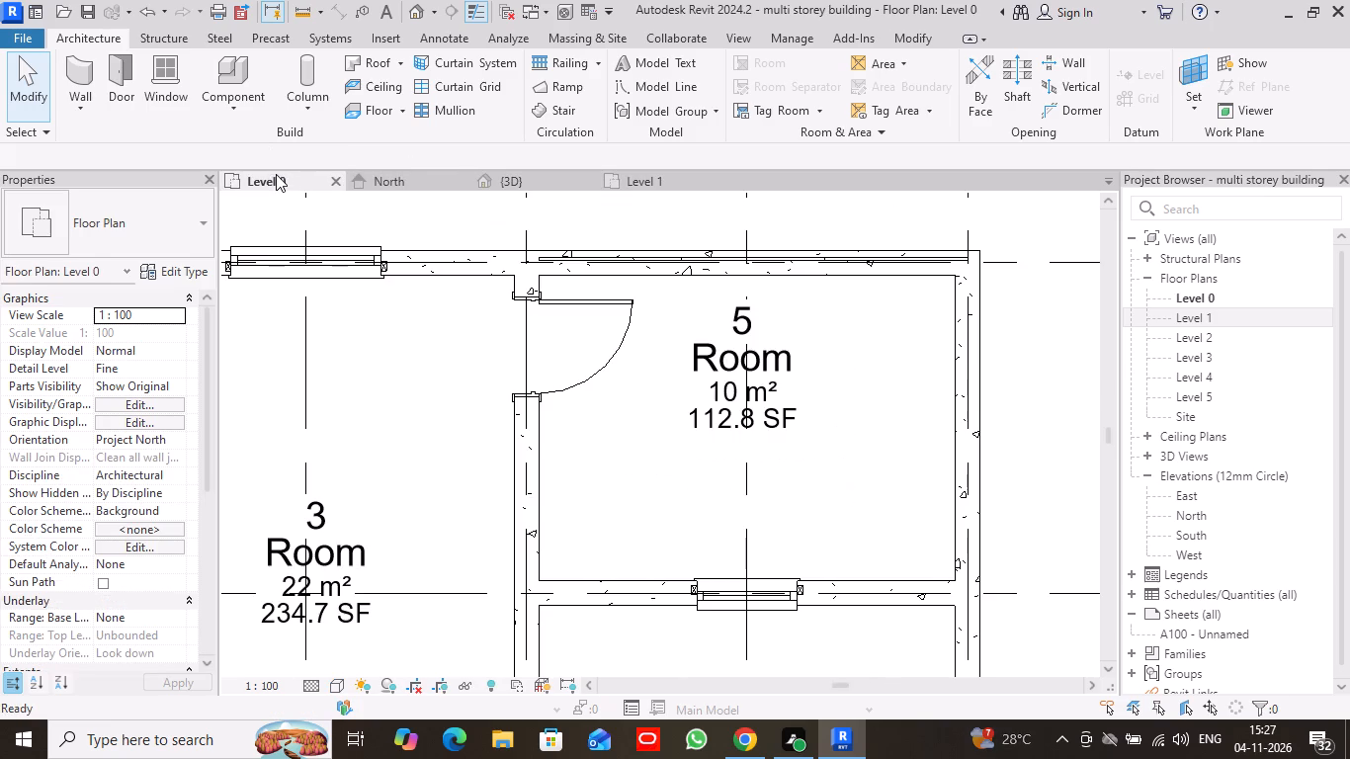
pyautogui.scroll(-2, 845, 394)
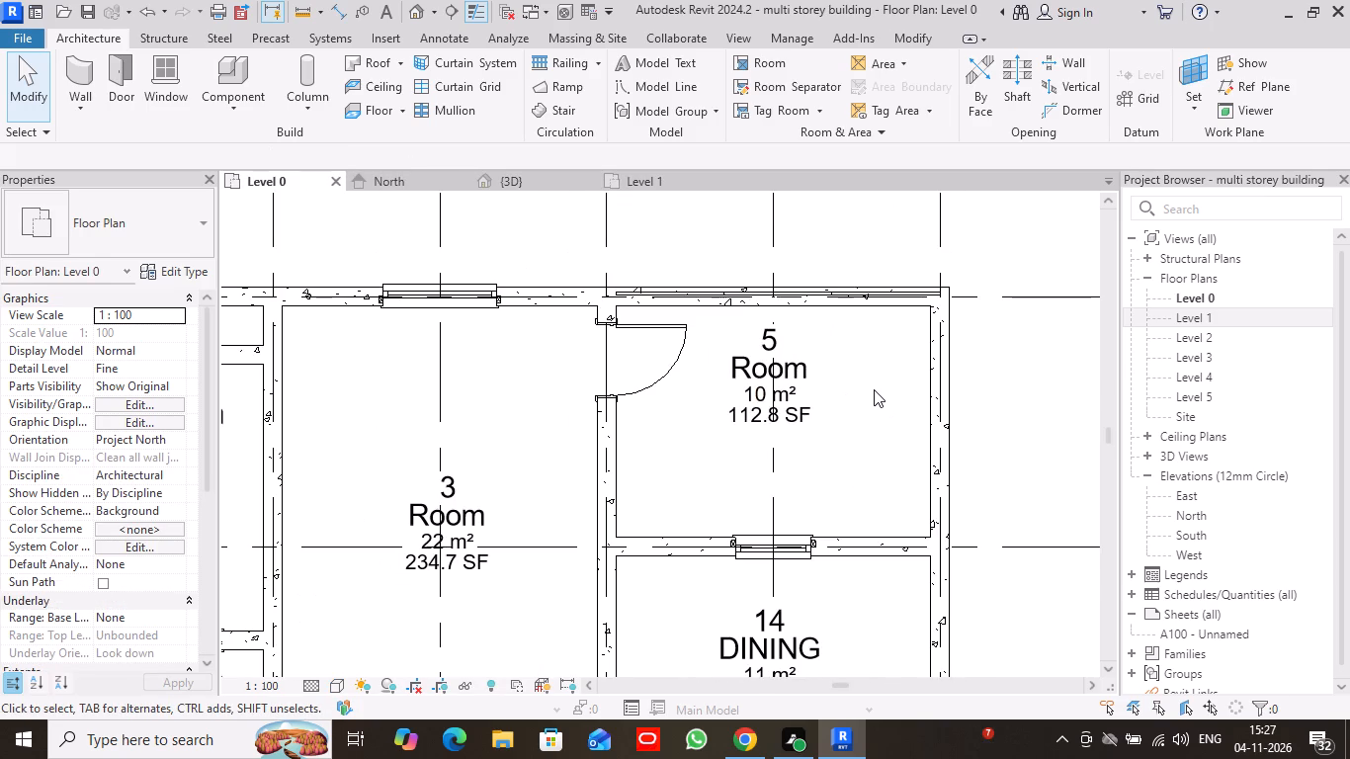
pyautogui.rightClick(783, 291)
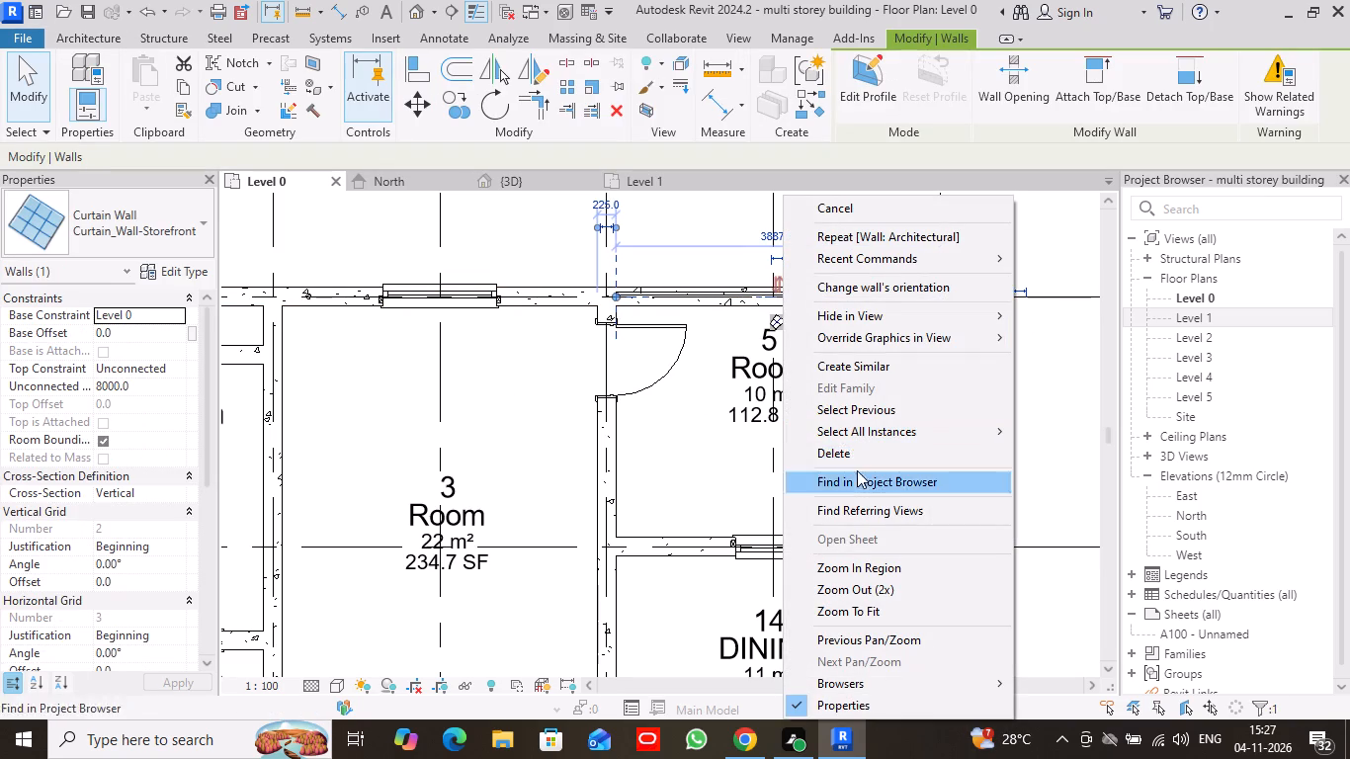
pyautogui.click(854, 455)
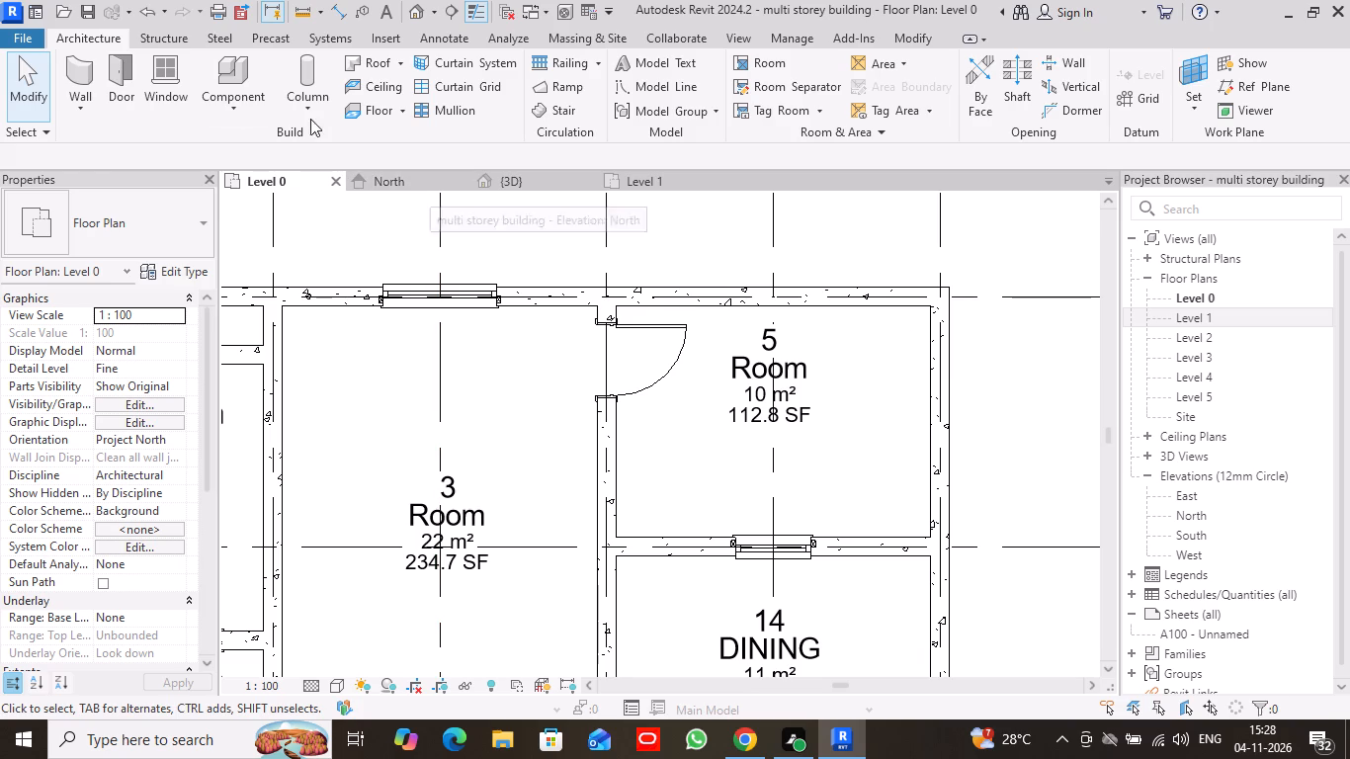
# Draw a Curtain_Wall-Storefront wall about 3888 mm long along room 5's north wall to the northeast corner, with its top constraint up to Level 1.
pyautogui.click(67, 81)
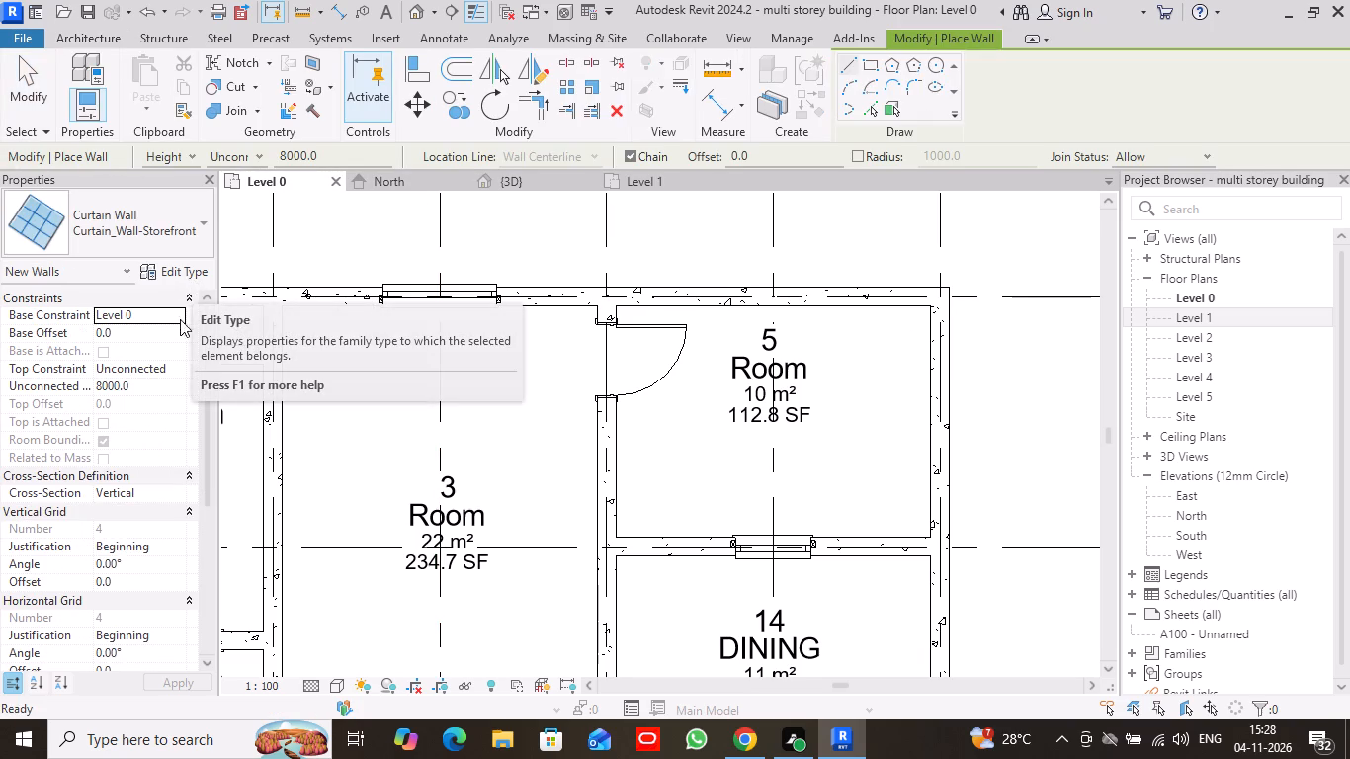
pyautogui.click(183, 369)
pyautogui.click(173, 414)
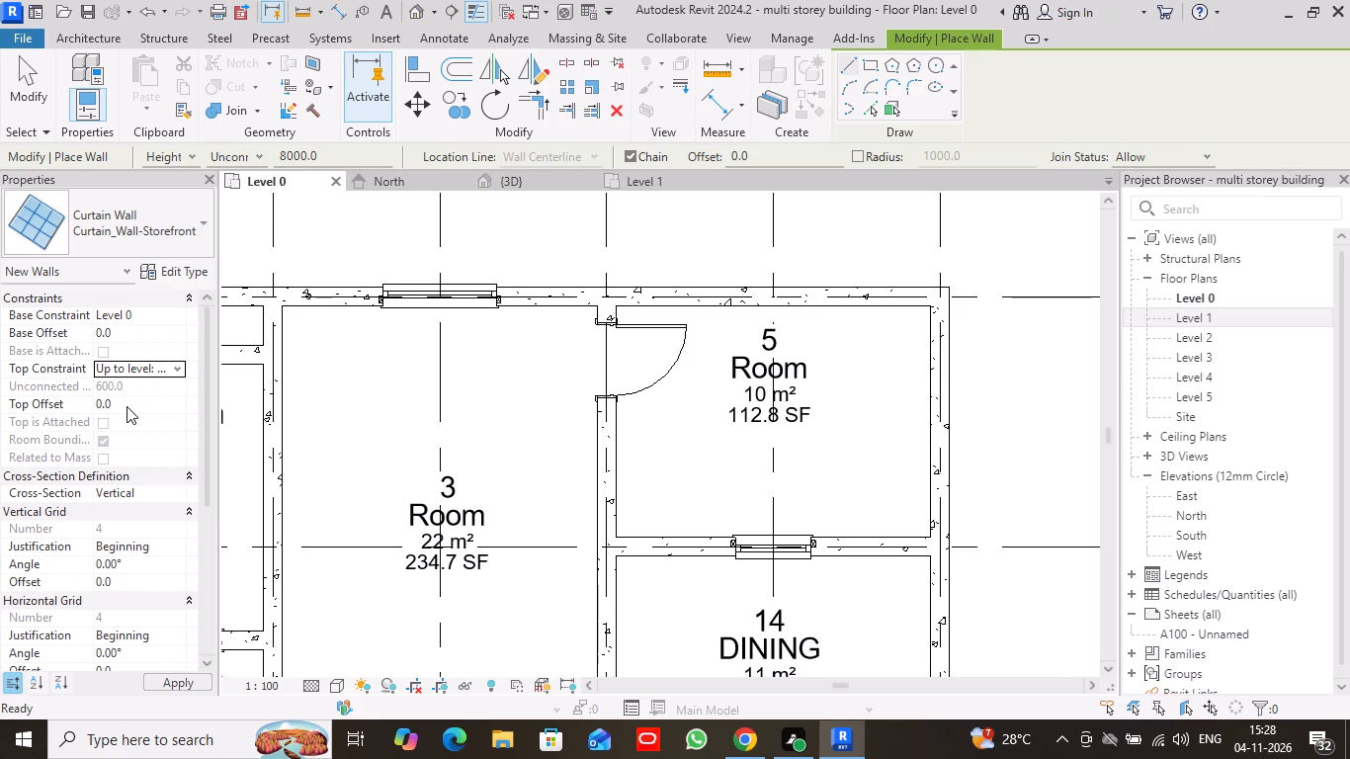
pyautogui.click(163, 678)
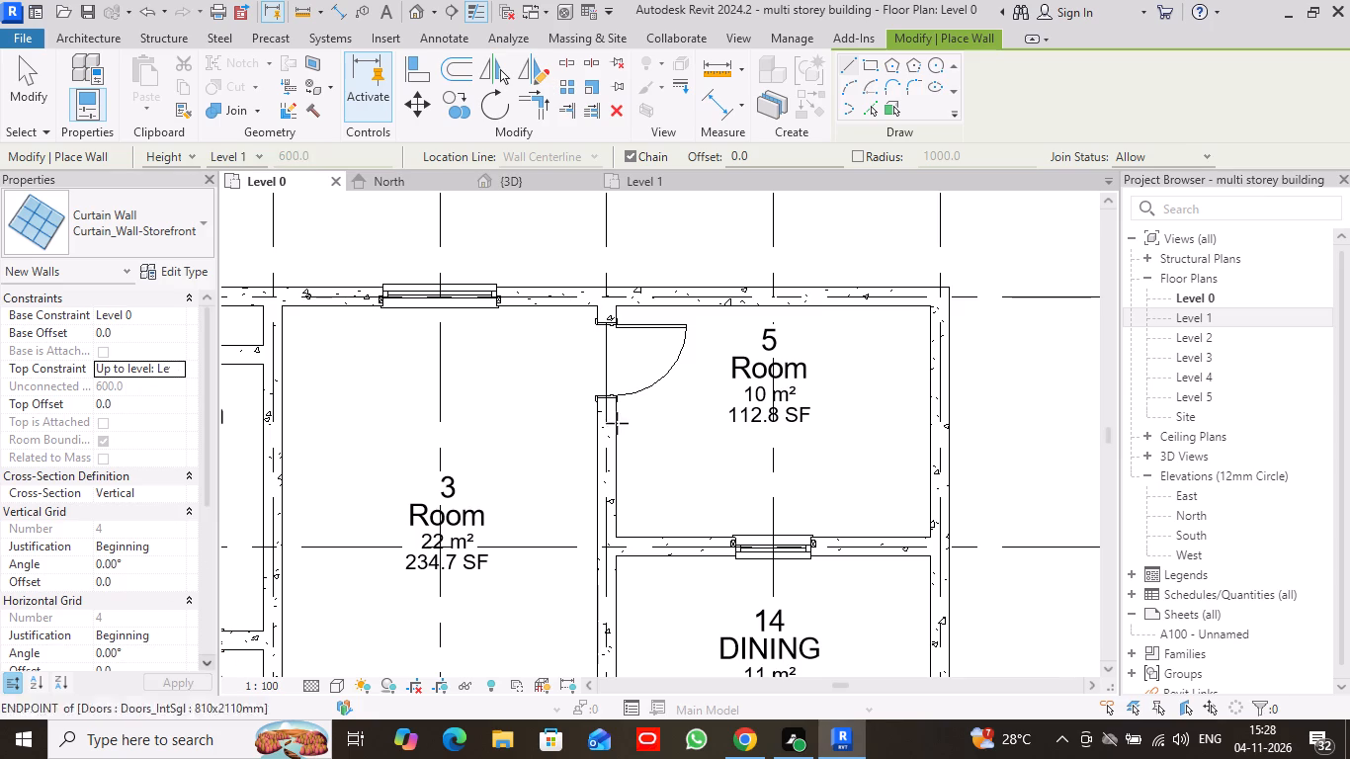
pyautogui.click(626, 296)
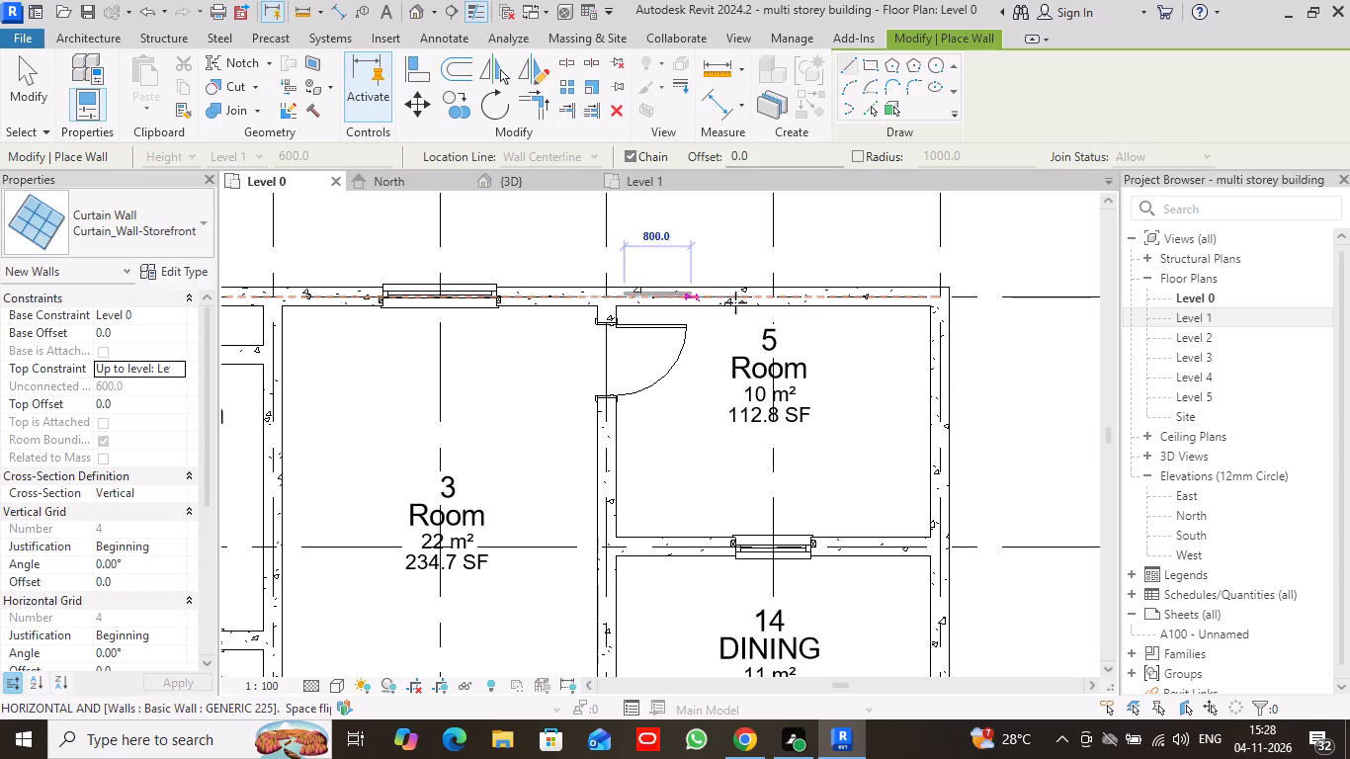
pyautogui.click(942, 299)
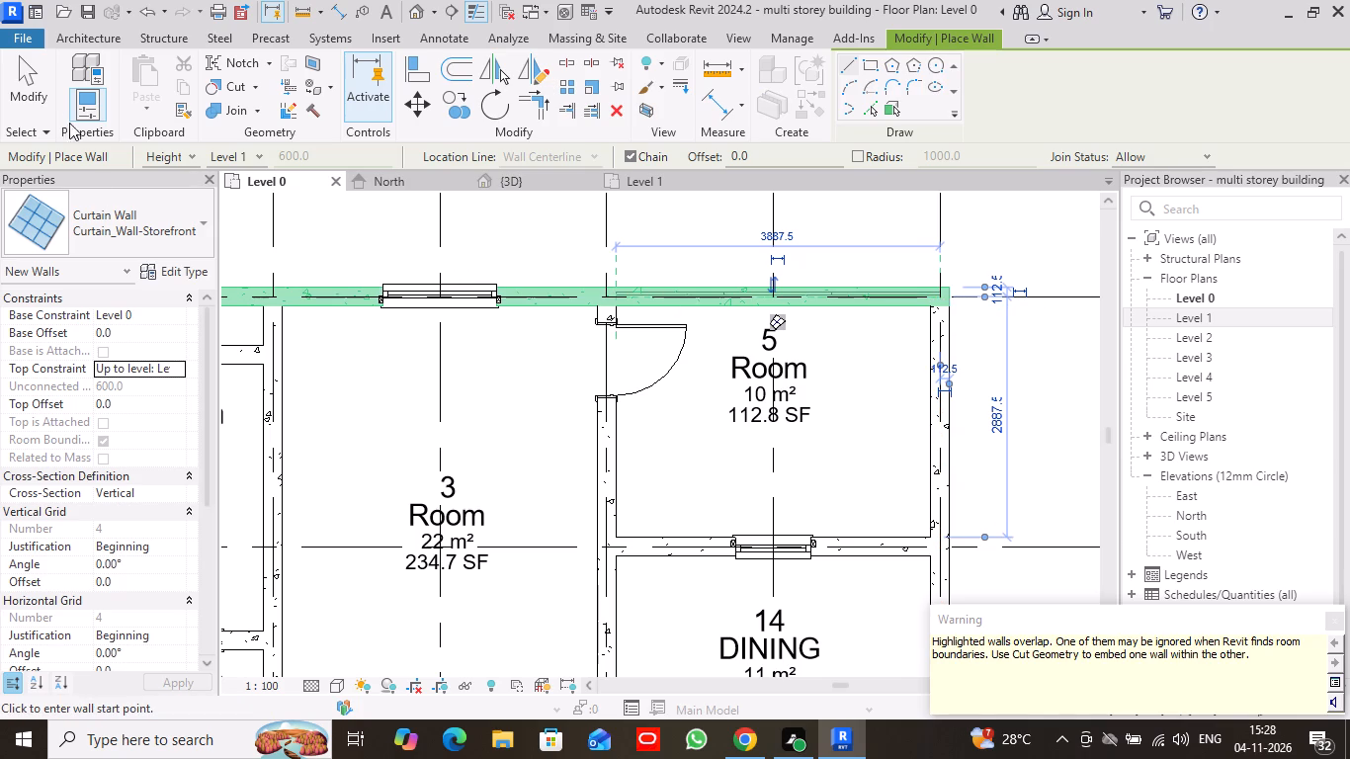
pyautogui.click(24, 82)
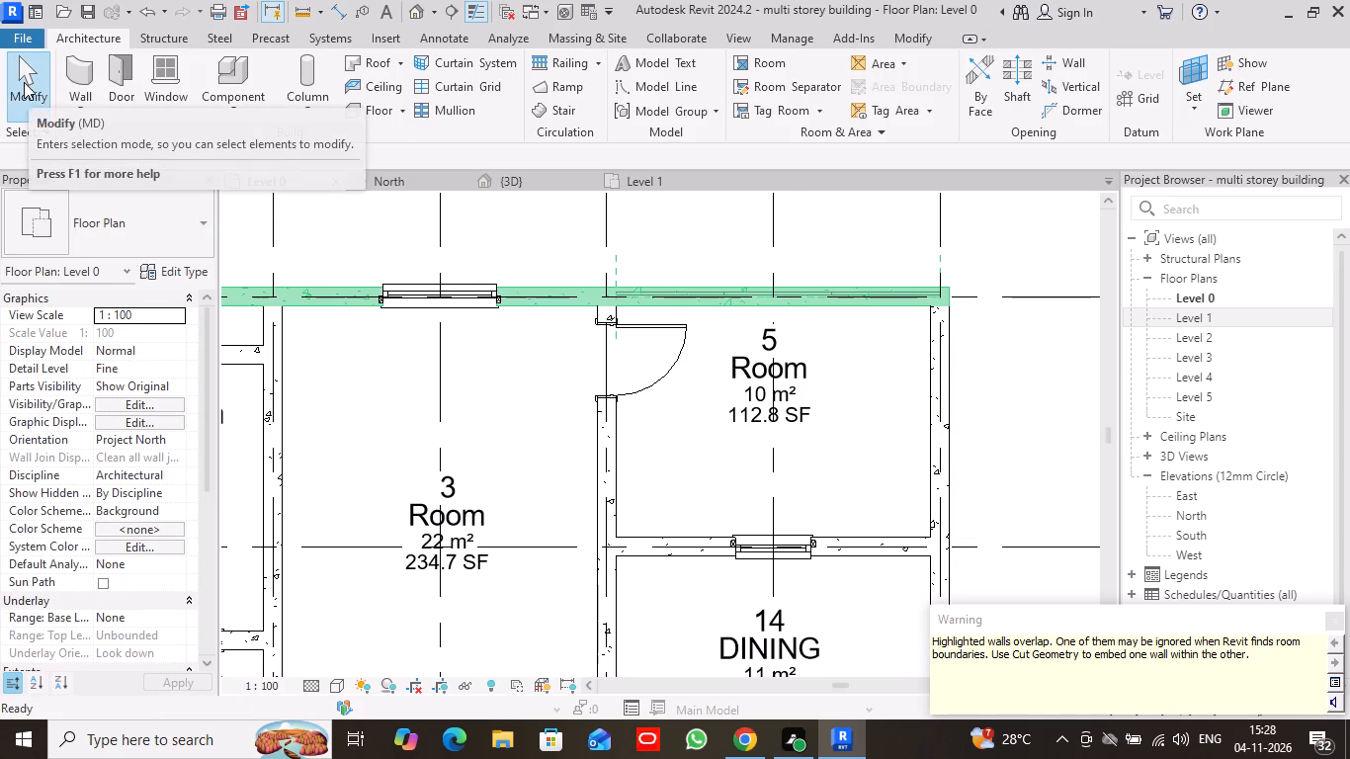
pyautogui.click(1002, 245)
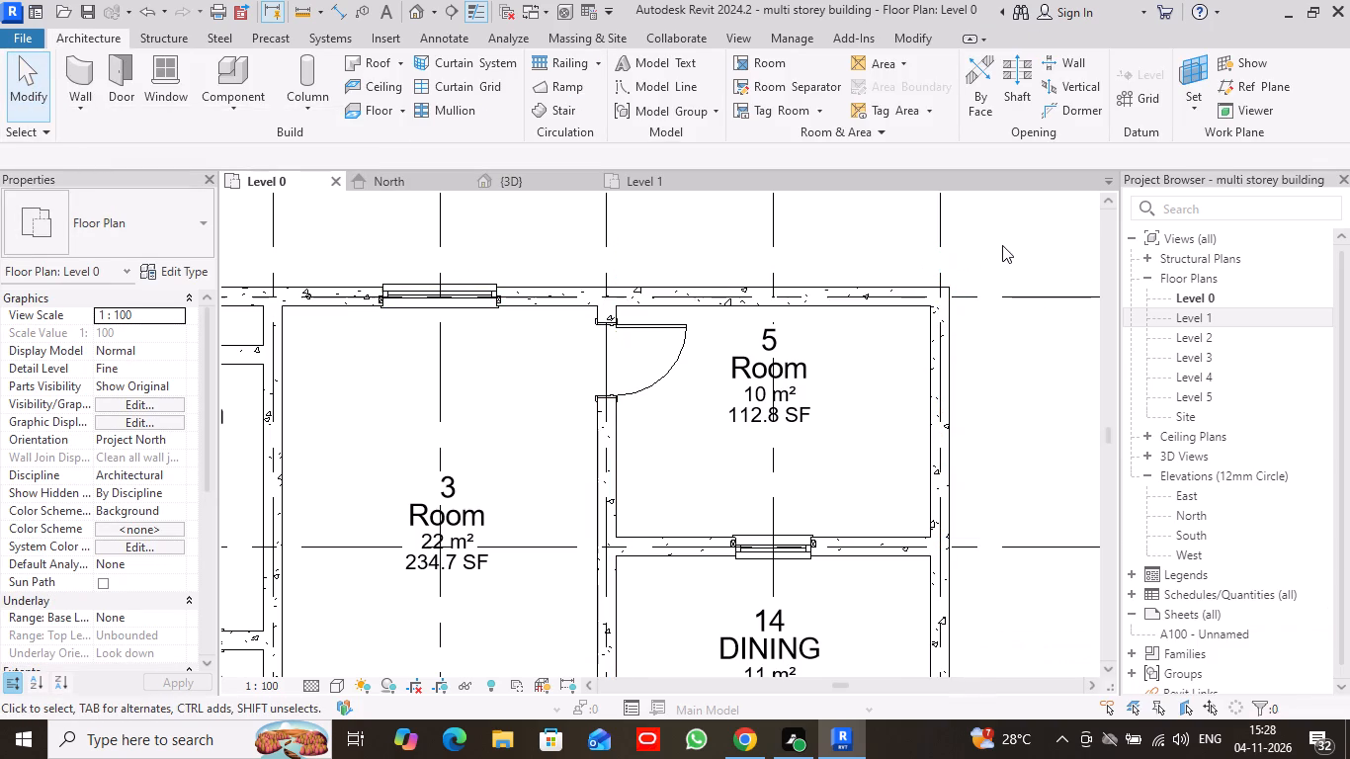
# Inspect the redrawn storefront curtain wall in 3D from several sides, and return to the Level 0 plan.
pyautogui.click(540, 187)
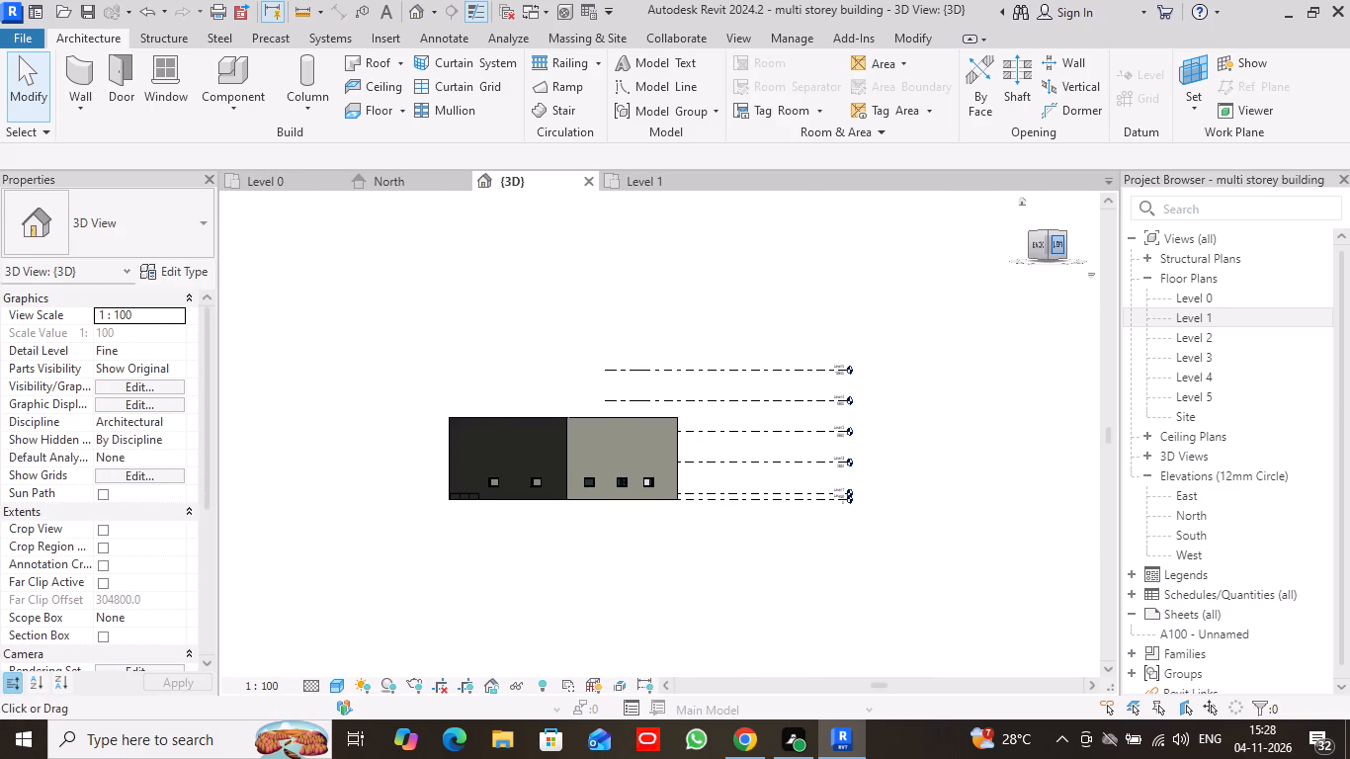
pyautogui.moveTo(1064, 241); pyautogui.dragTo(1022, 251)
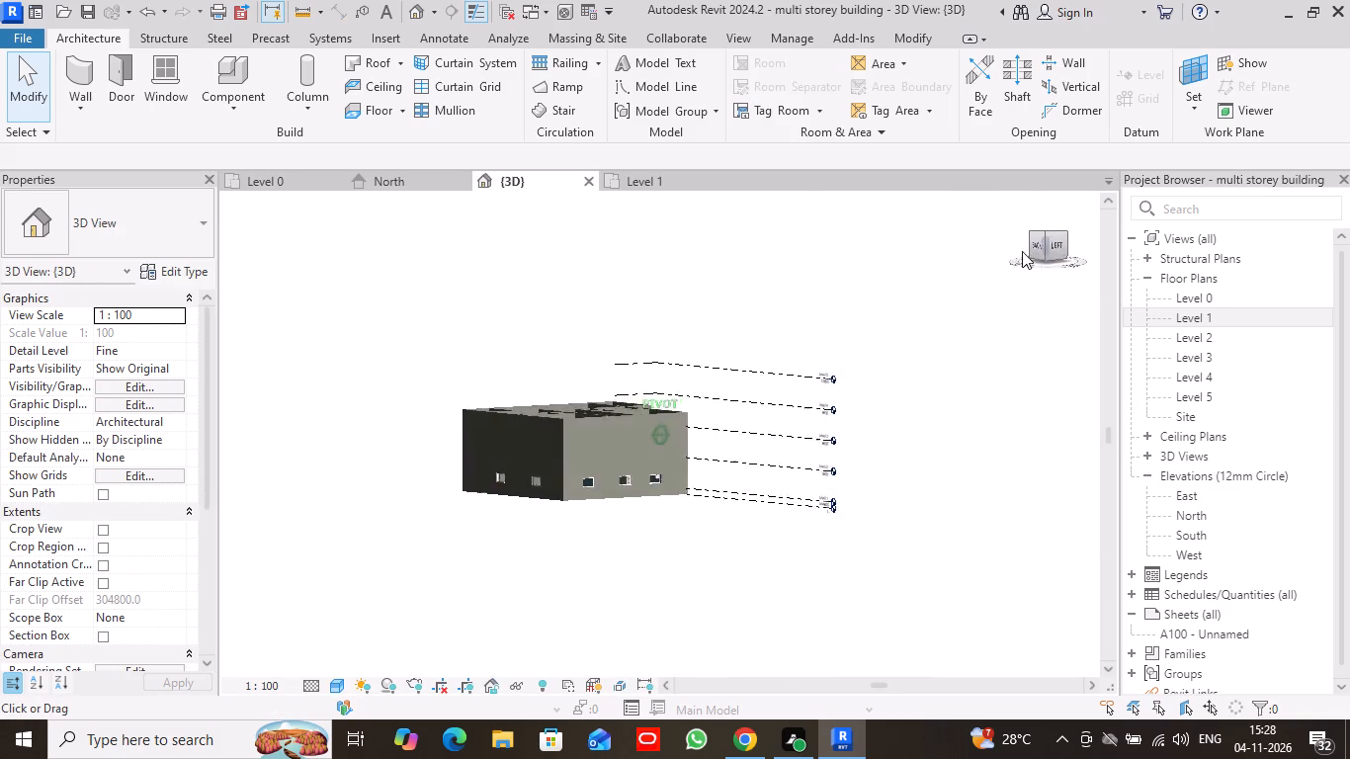
pyautogui.moveTo(1022, 251); pyautogui.dragTo(547, 304)
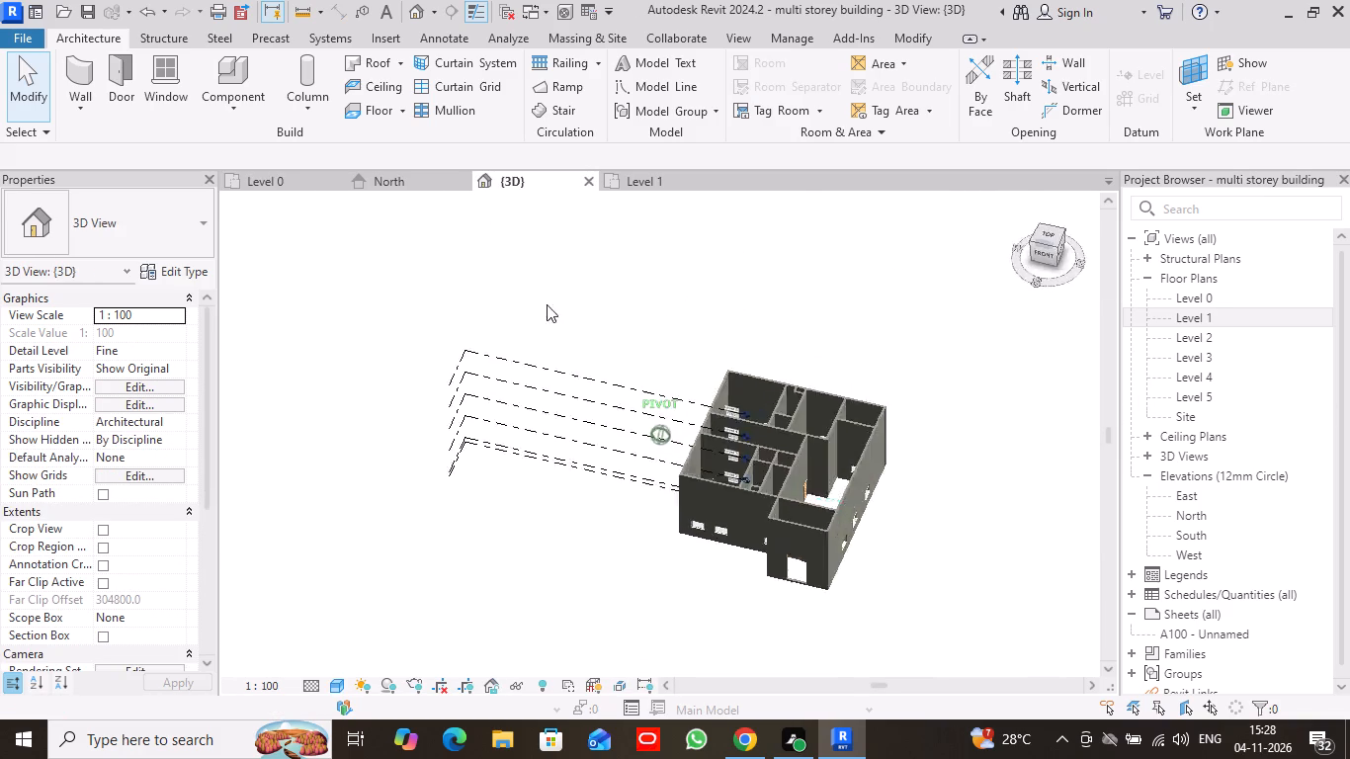
pyautogui.moveTo(547, 304); pyautogui.dragTo(294, 254)
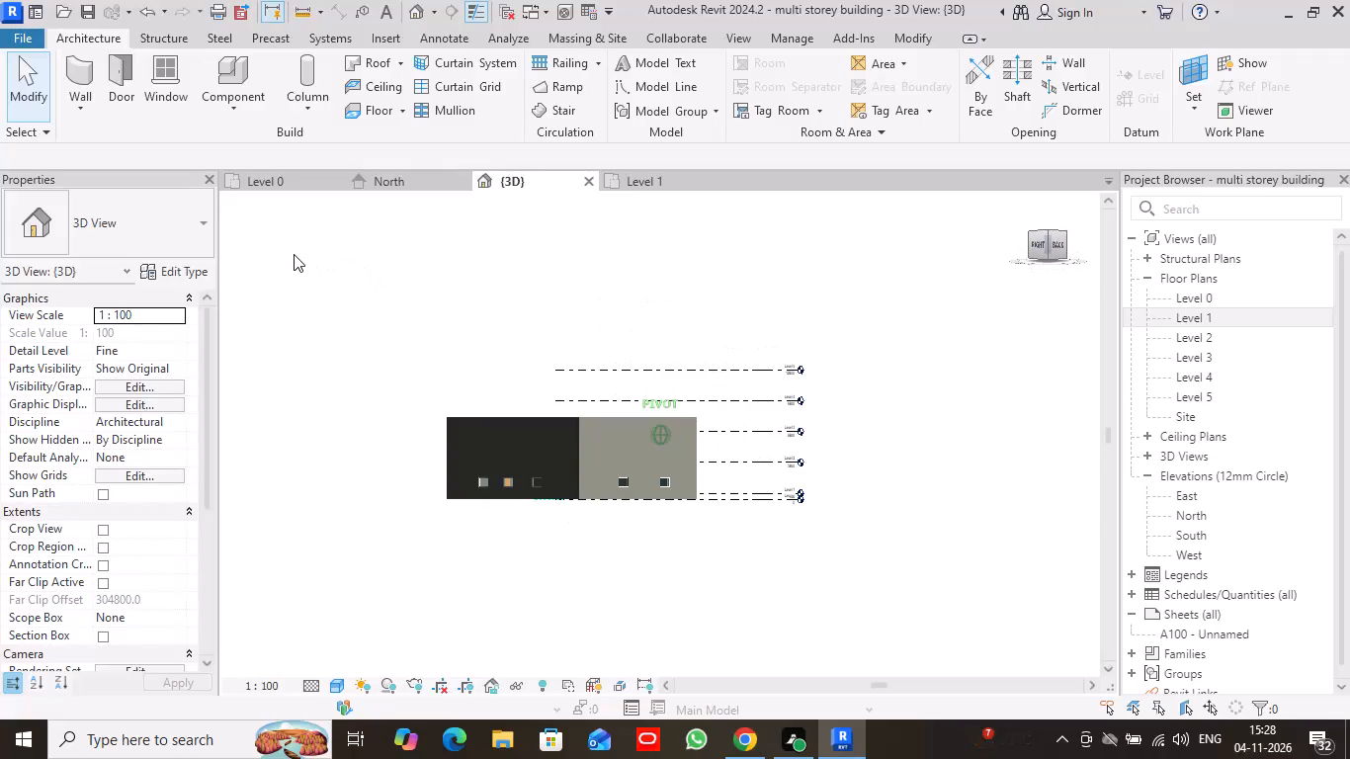
pyautogui.moveTo(294, 254); pyautogui.dragTo(546, 318)
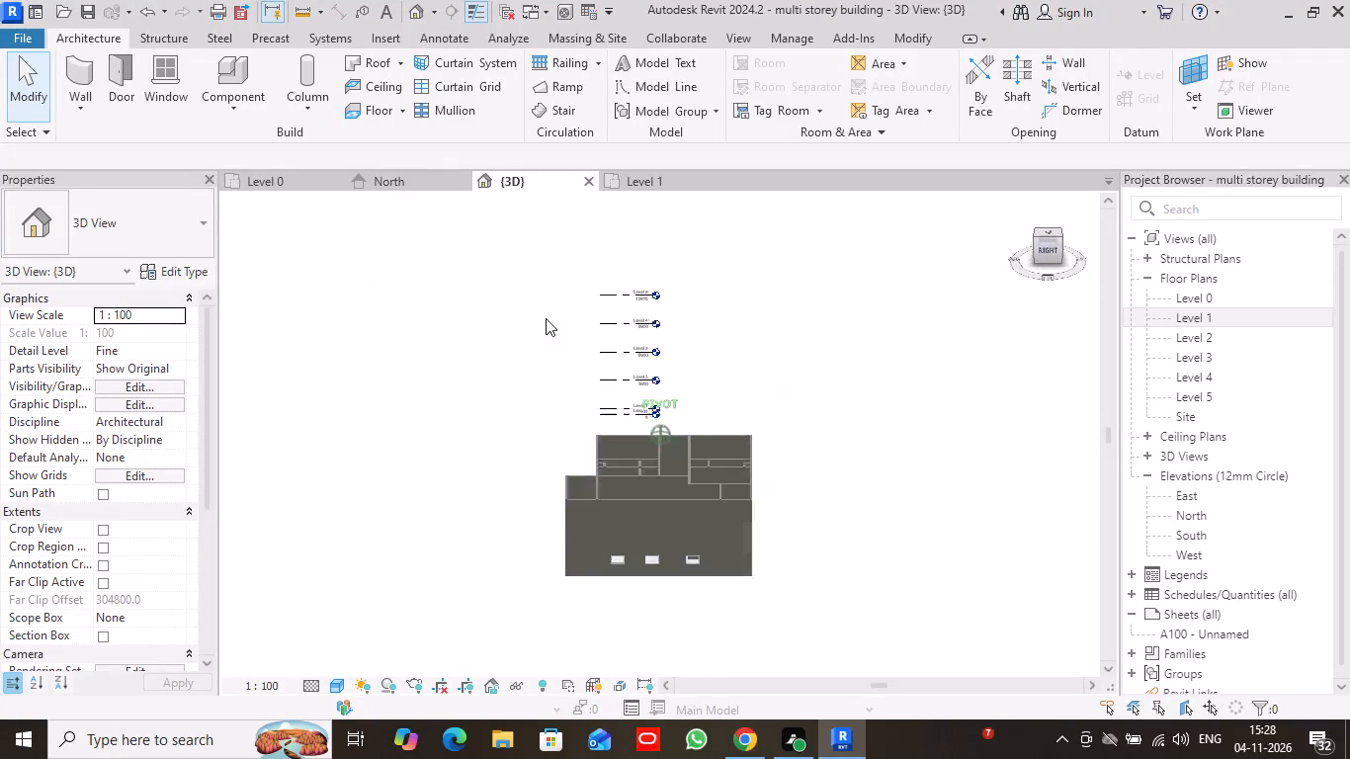
pyautogui.moveTo(546, 318); pyautogui.dragTo(731, 319)
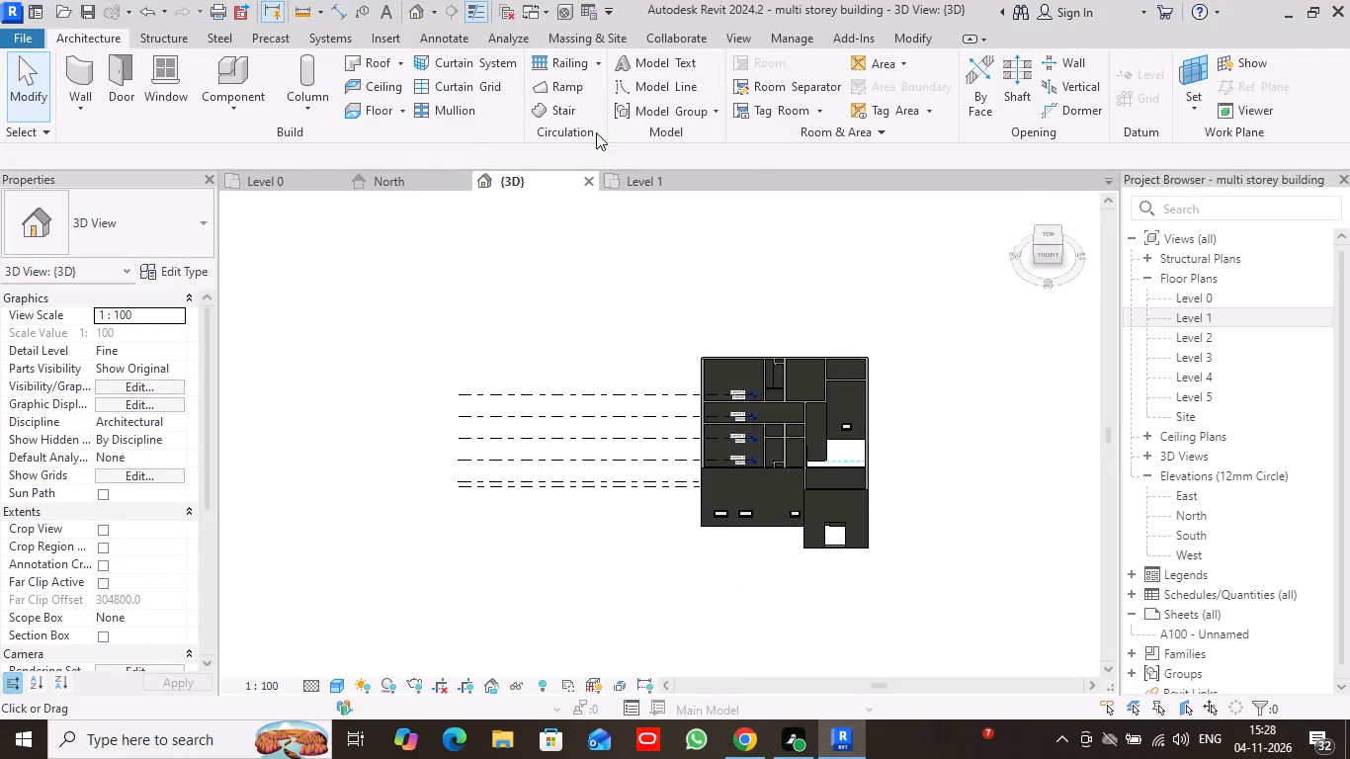
pyautogui.click(295, 176)
pyautogui.scroll(-3, 832, 320)
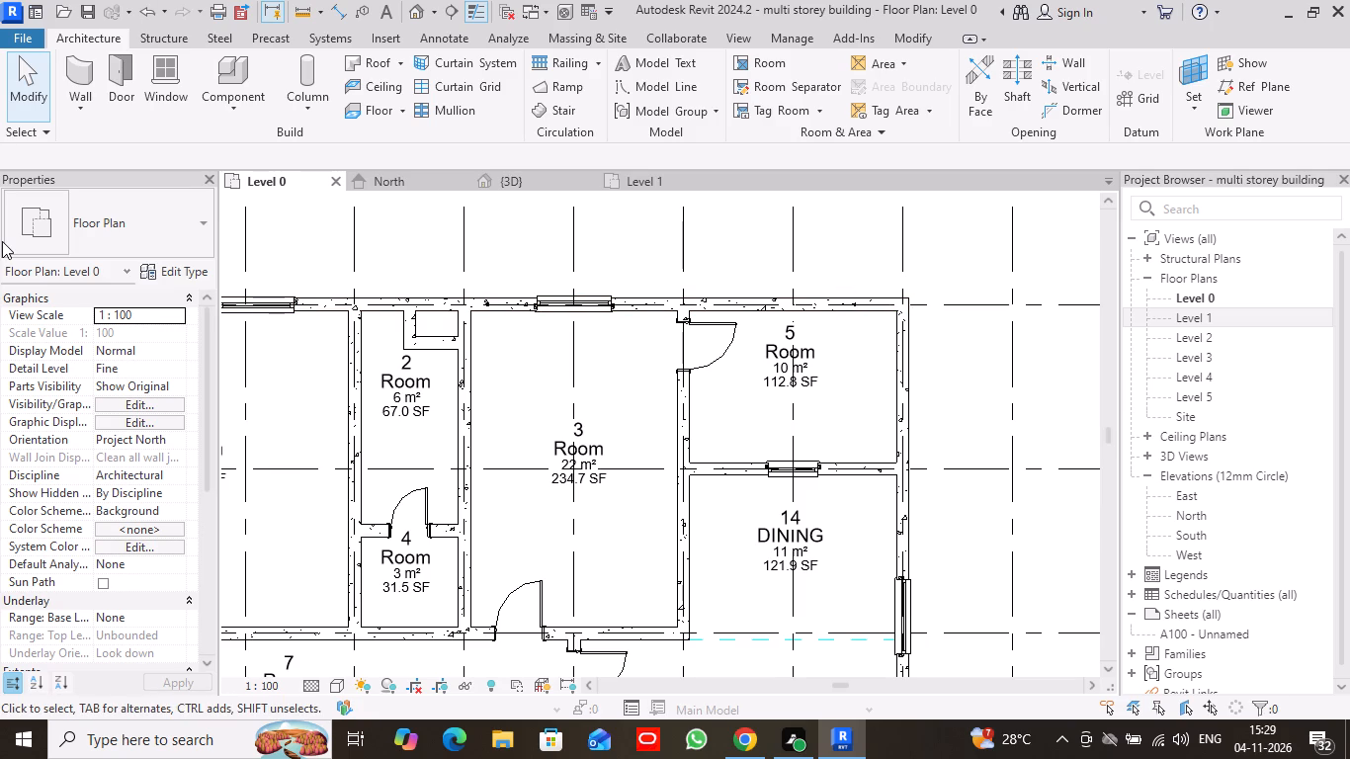
# Split the north wall at room 5's northwest corner, leaving a segment about 3868 mm long, and the east wall near room 5's southeast corner.
pyautogui.click(921, 36)
pyautogui.click(572, 62)
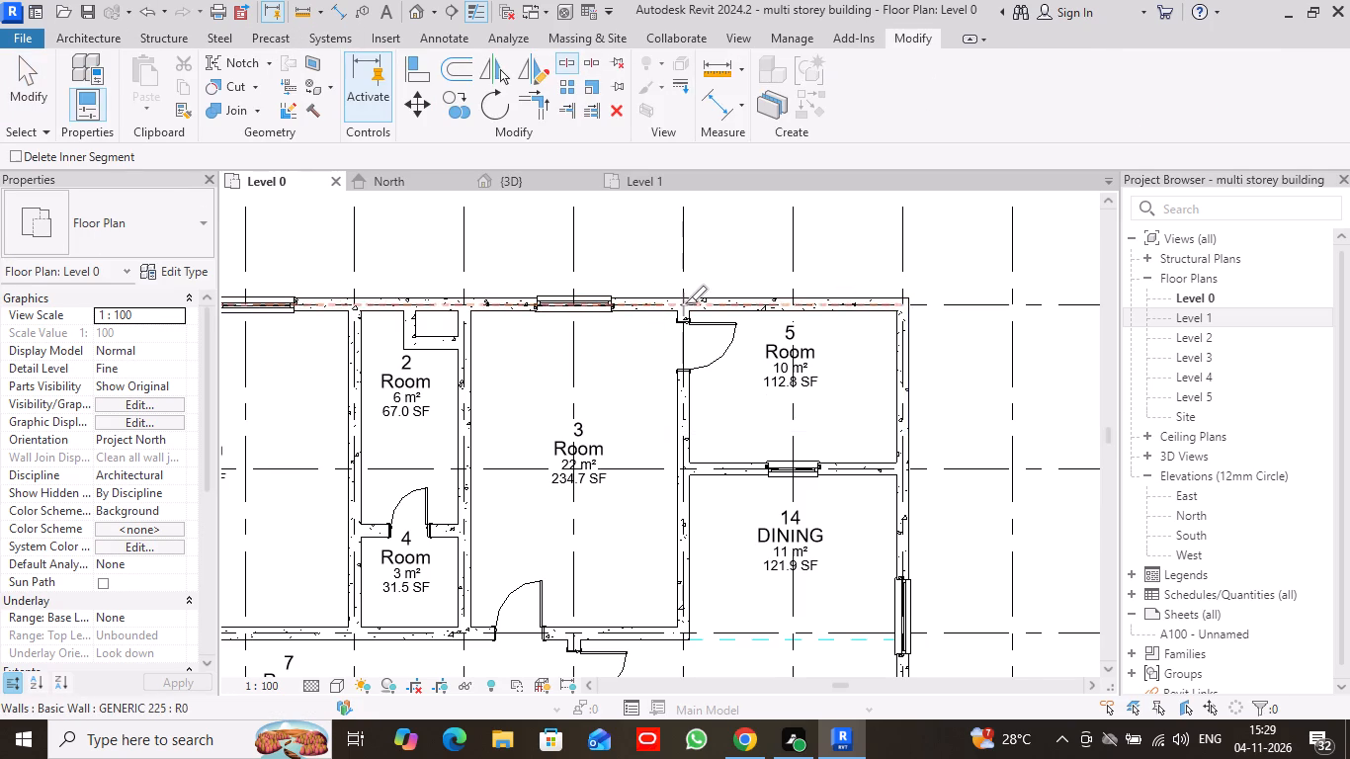
pyautogui.scroll(10, 685, 303)
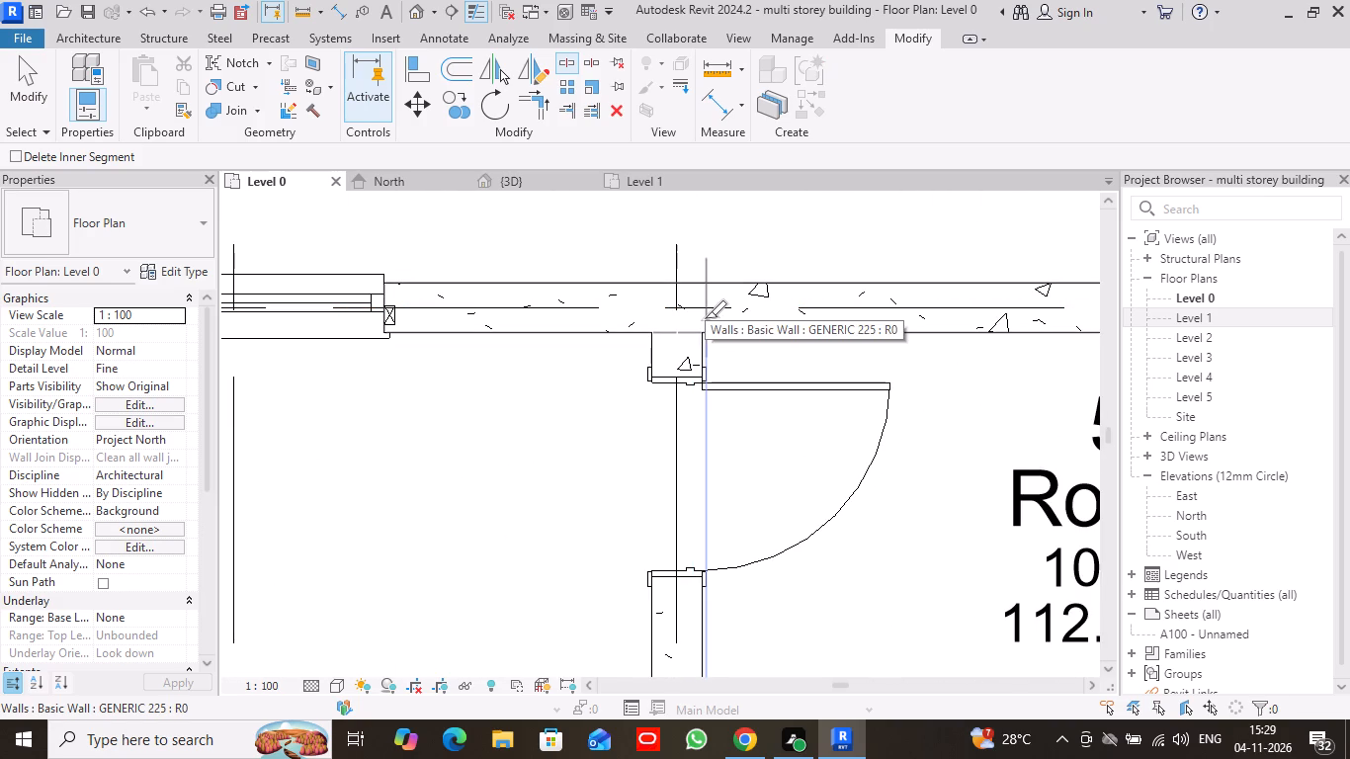
pyautogui.click(705, 318)
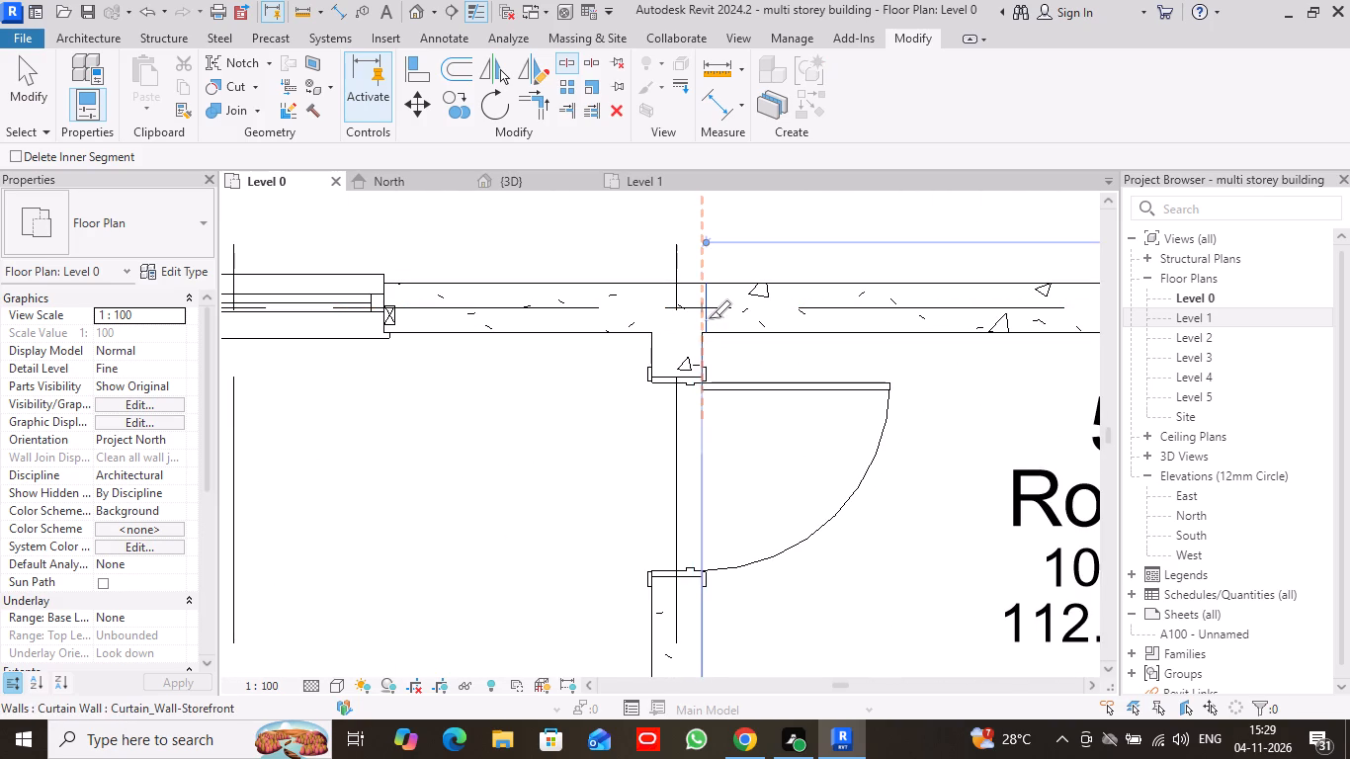
pyautogui.scroll(-3, 930, 468)
pyautogui.moveTo(918, 469); pyautogui.dragTo(633, 405, button='middle')
pyautogui.scroll(-1, 918, 469)
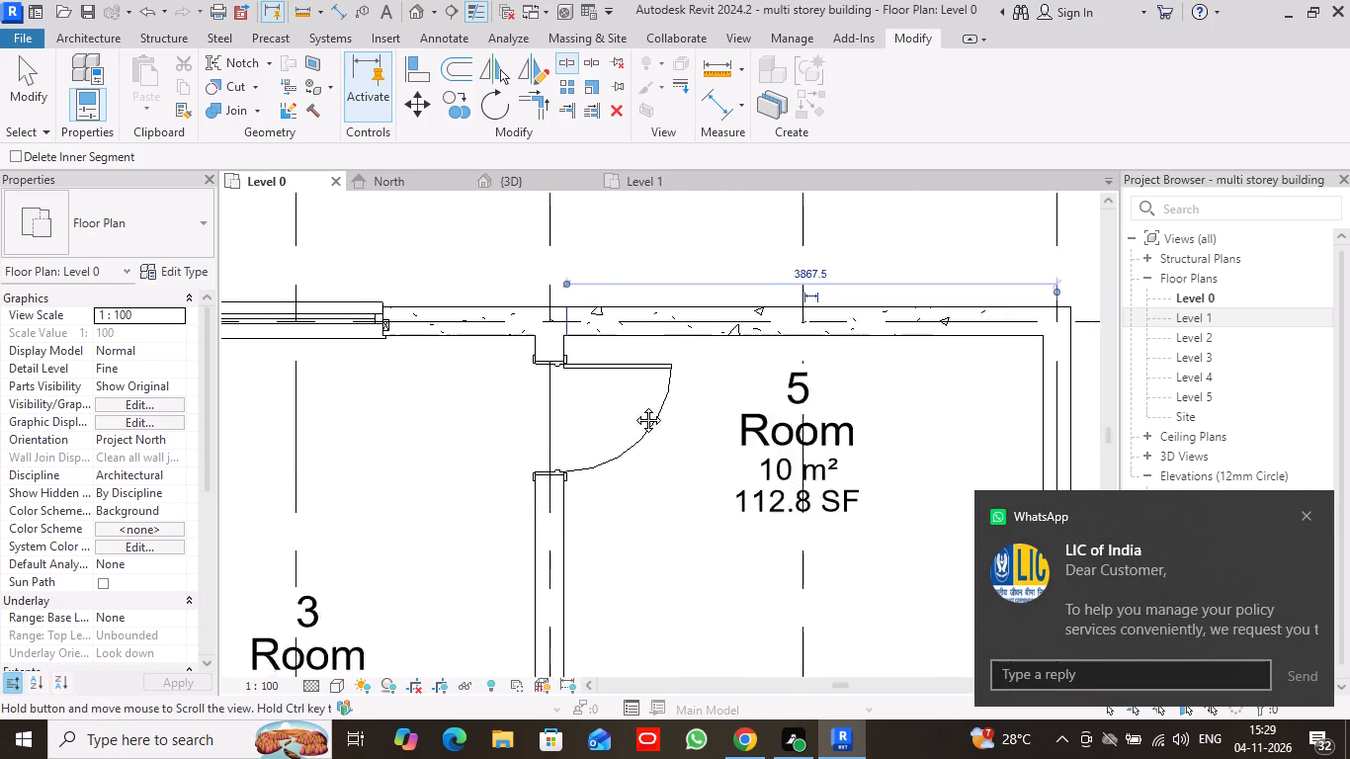
pyautogui.moveTo(633, 405); pyautogui.dragTo(500, 387, button='middle')
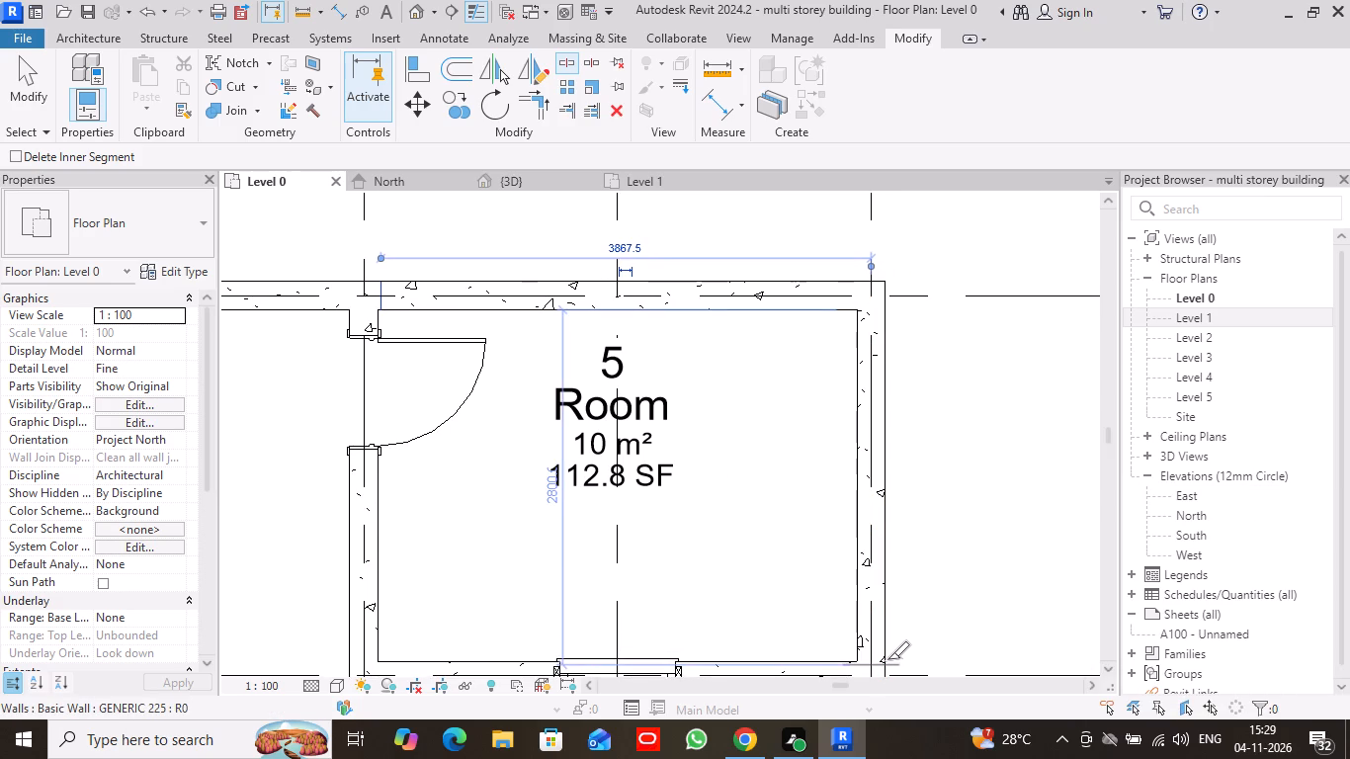
pyautogui.click(887, 656)
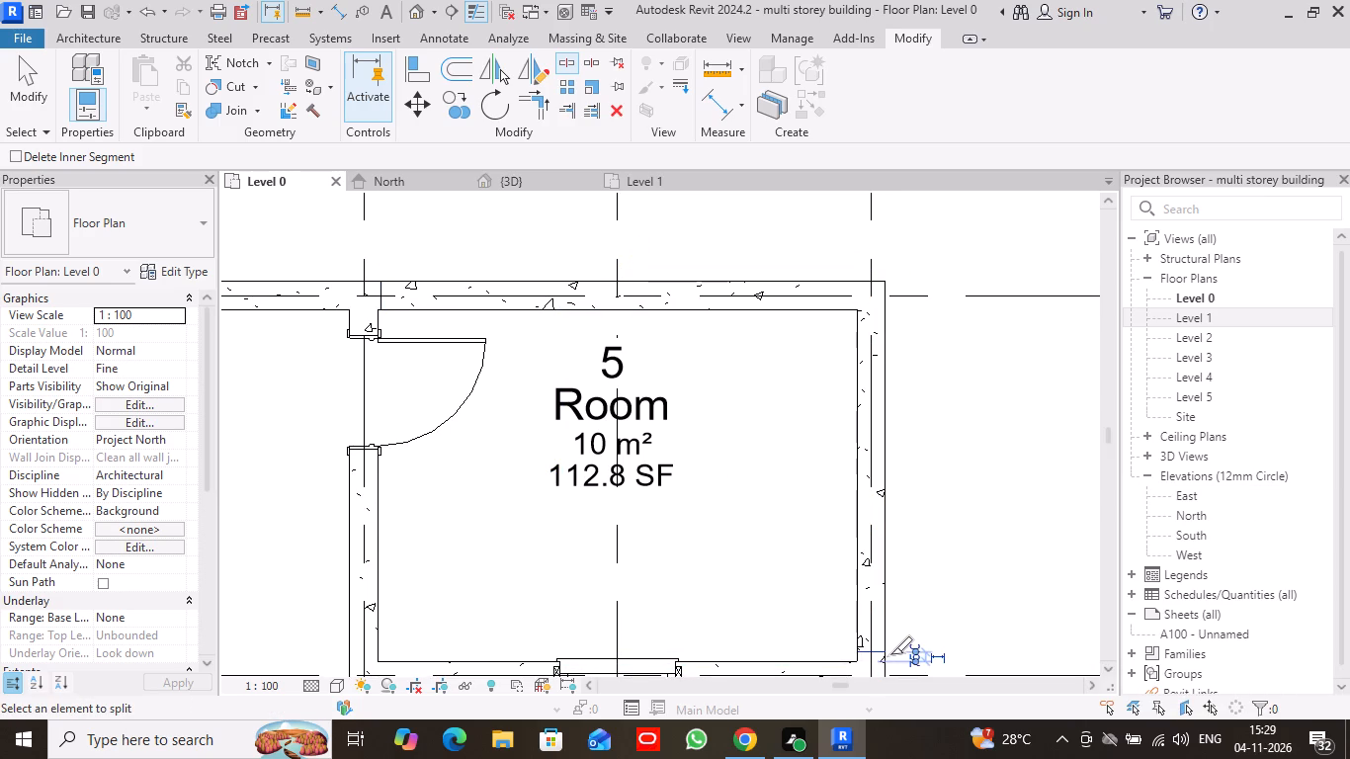
pyautogui.click(28, 92)
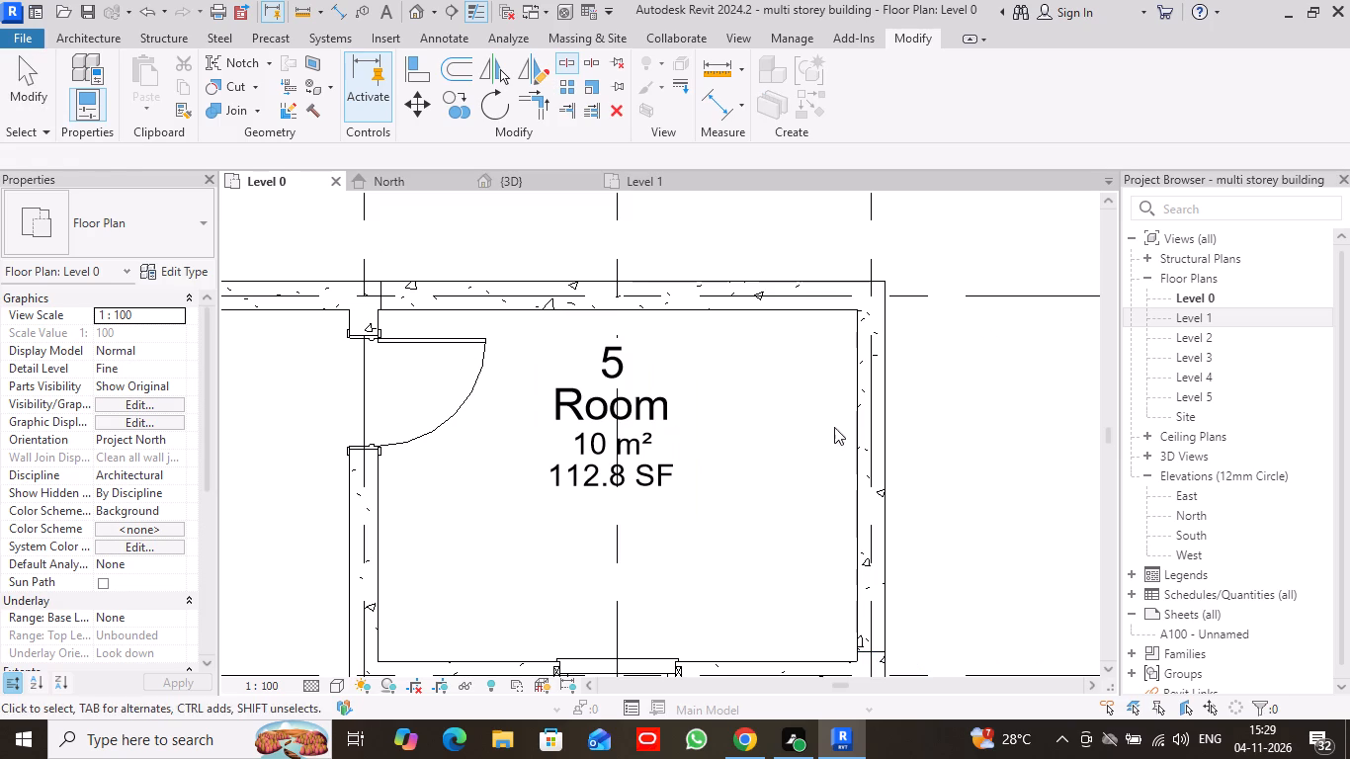
# Draw Curtain_Wall-Storefront walls along room 5's split north and east walls, from Level 0 up to Level 1.
pyautogui.scroll(-1, 938, 433)
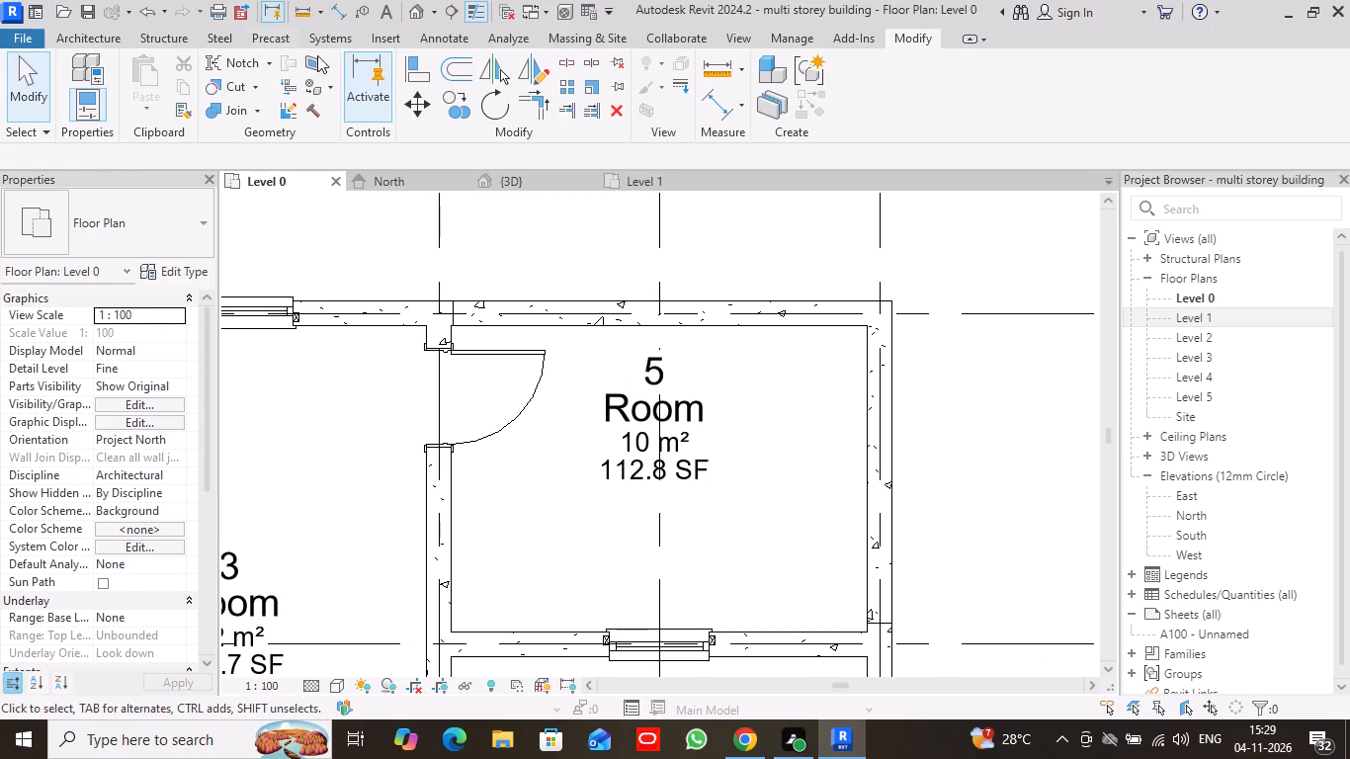
pyautogui.click(90, 29)
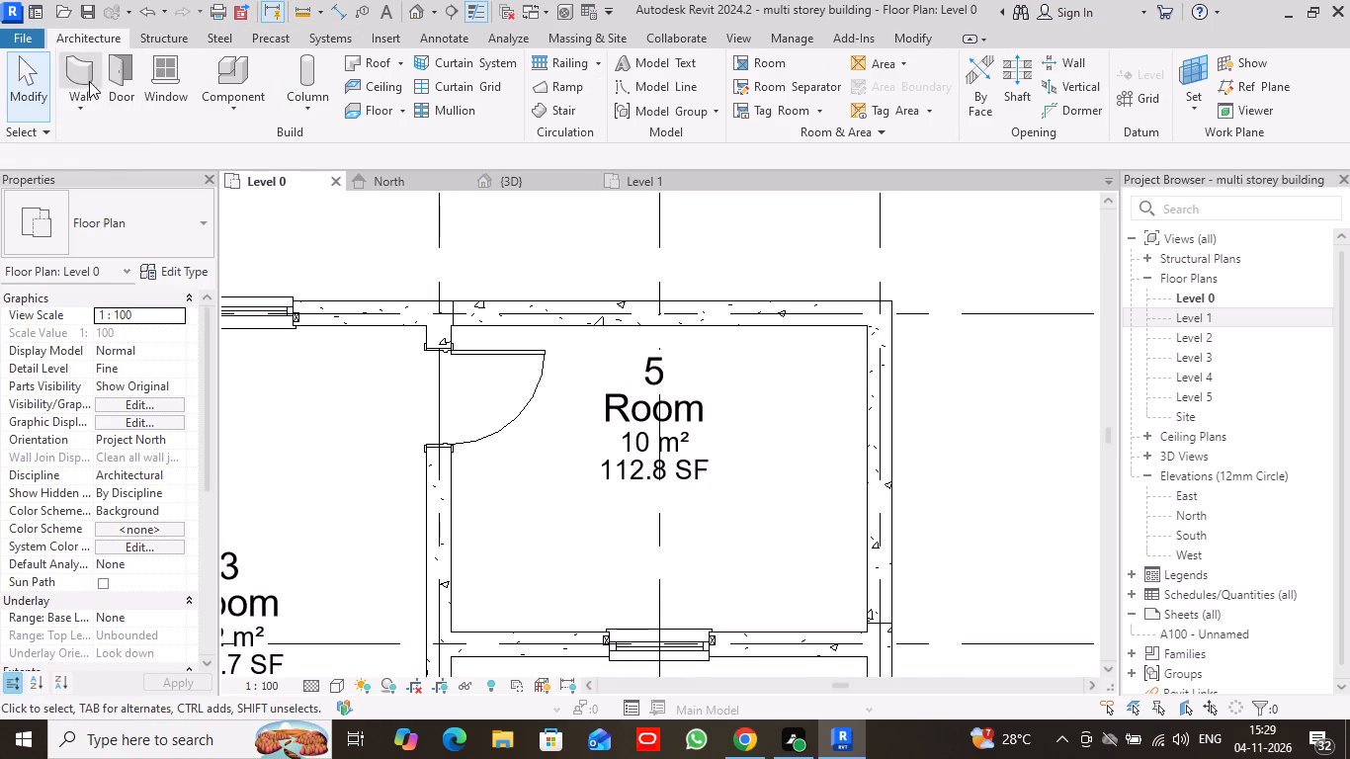
pyautogui.click(82, 74)
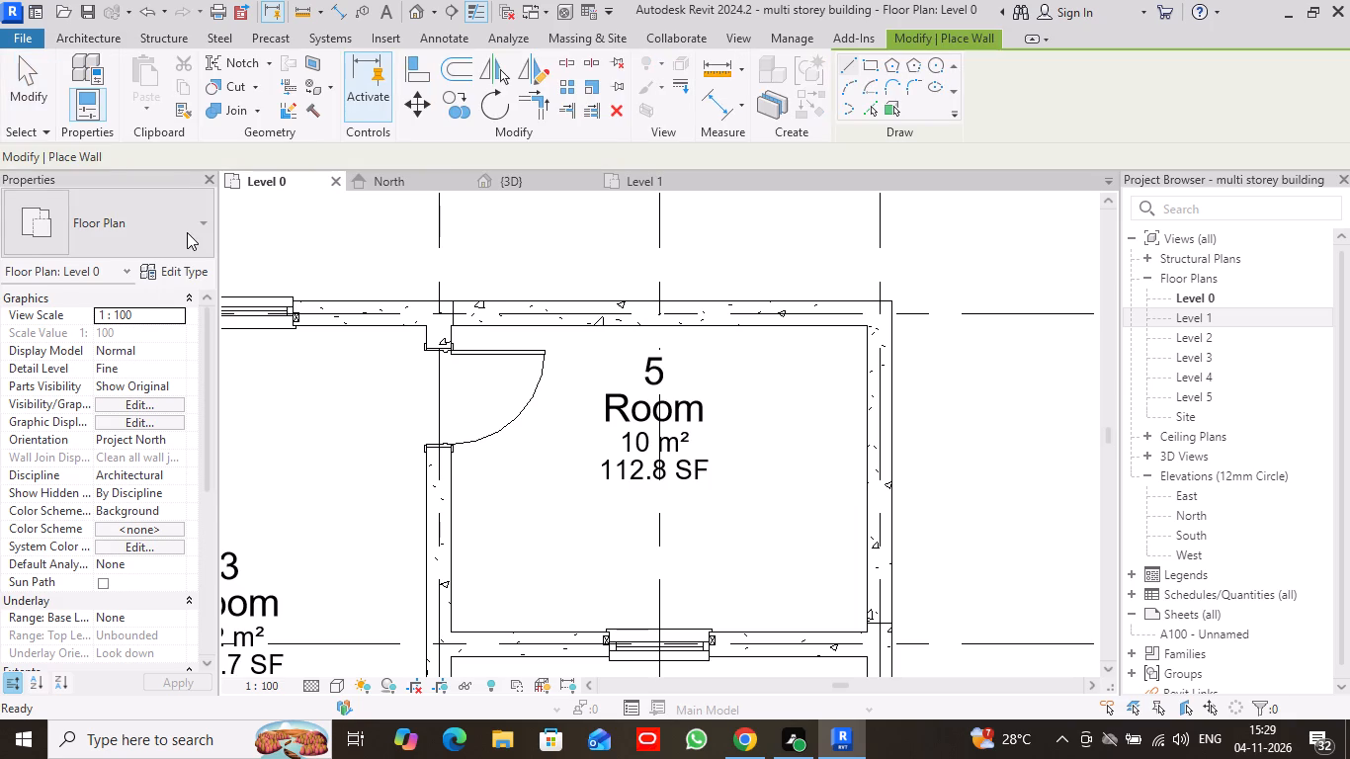
pyautogui.click(457, 312)
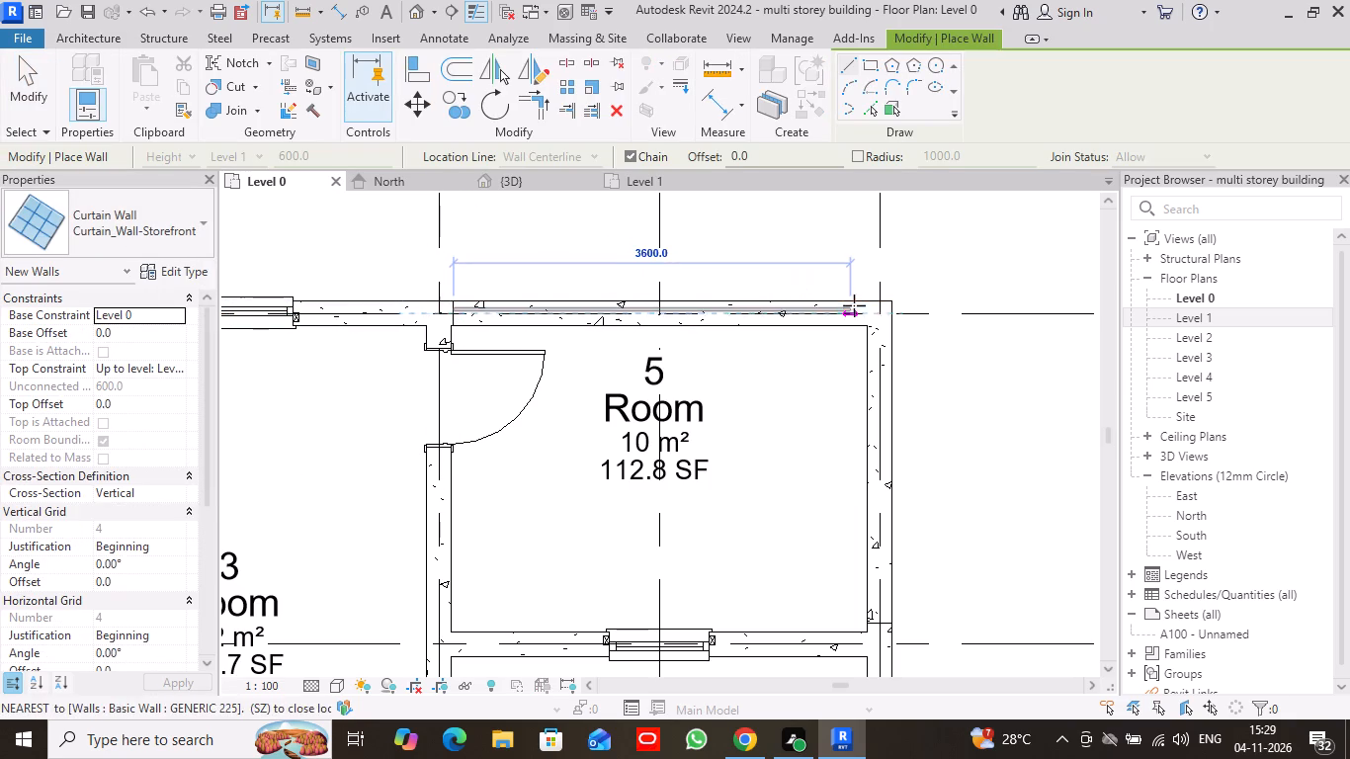
pyautogui.click(877, 317)
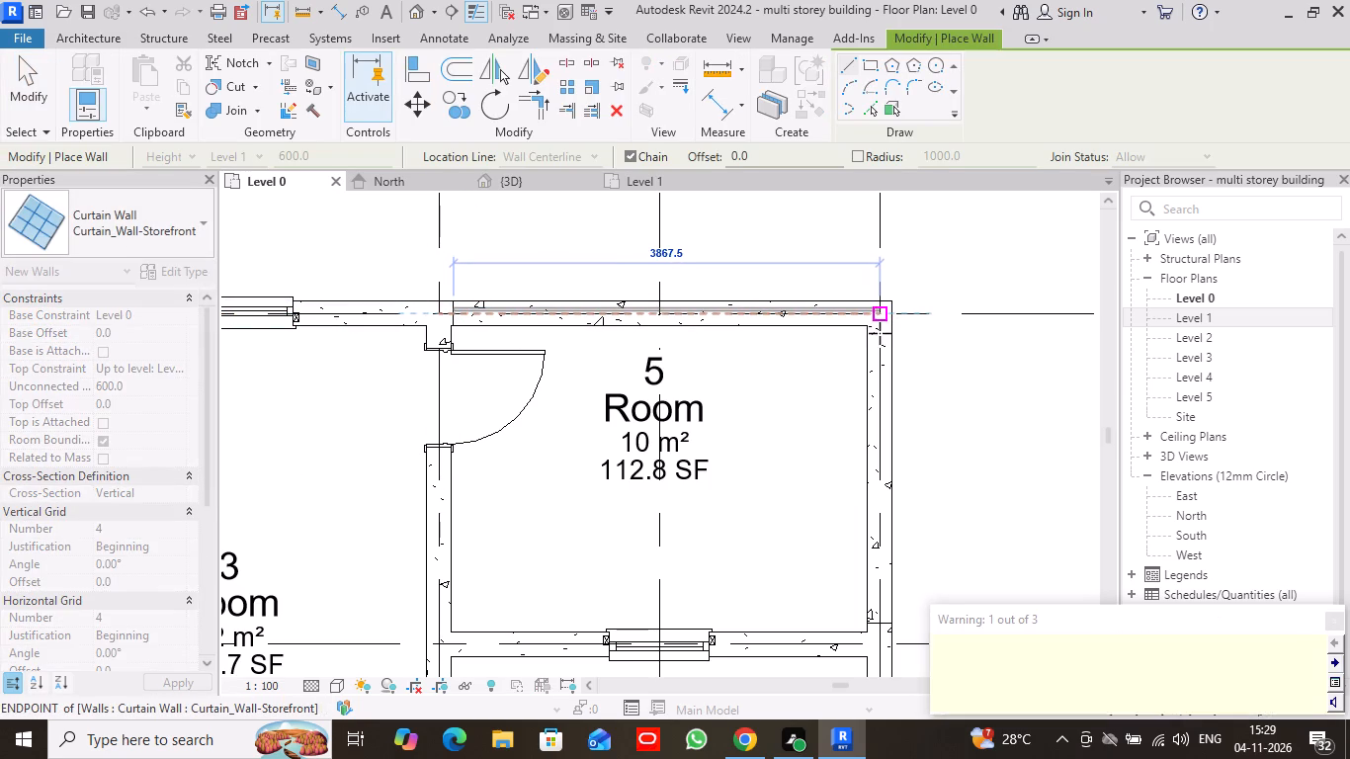
pyautogui.click(875, 622)
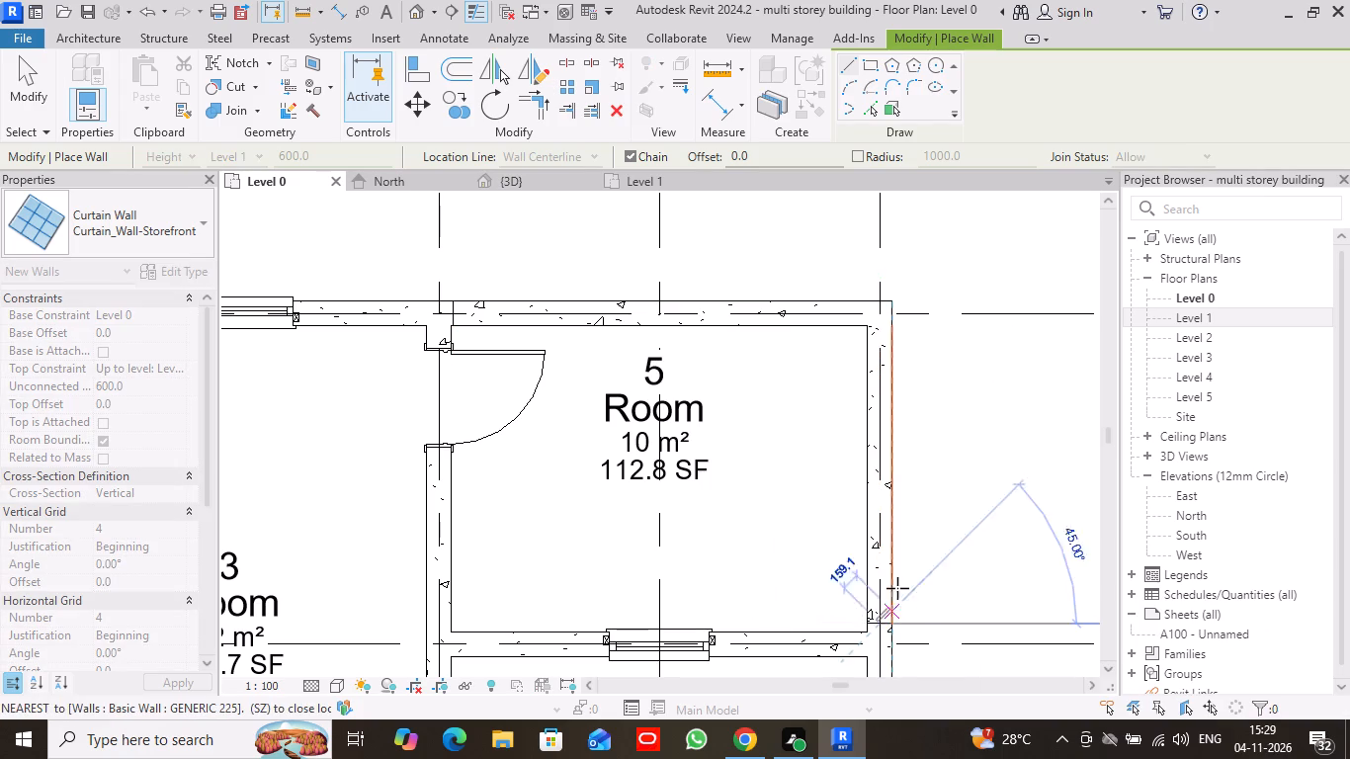
pyautogui.click(882, 315)
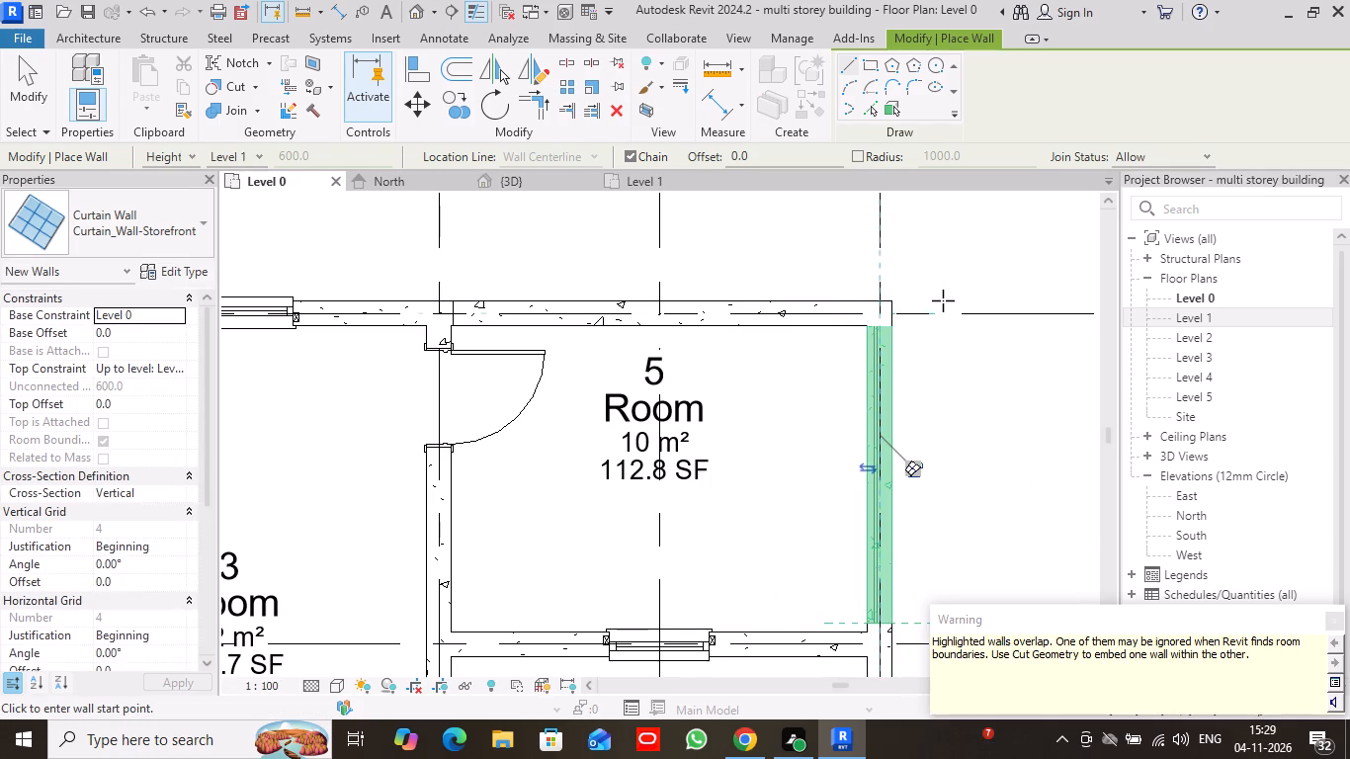
pyautogui.click(1339, 623)
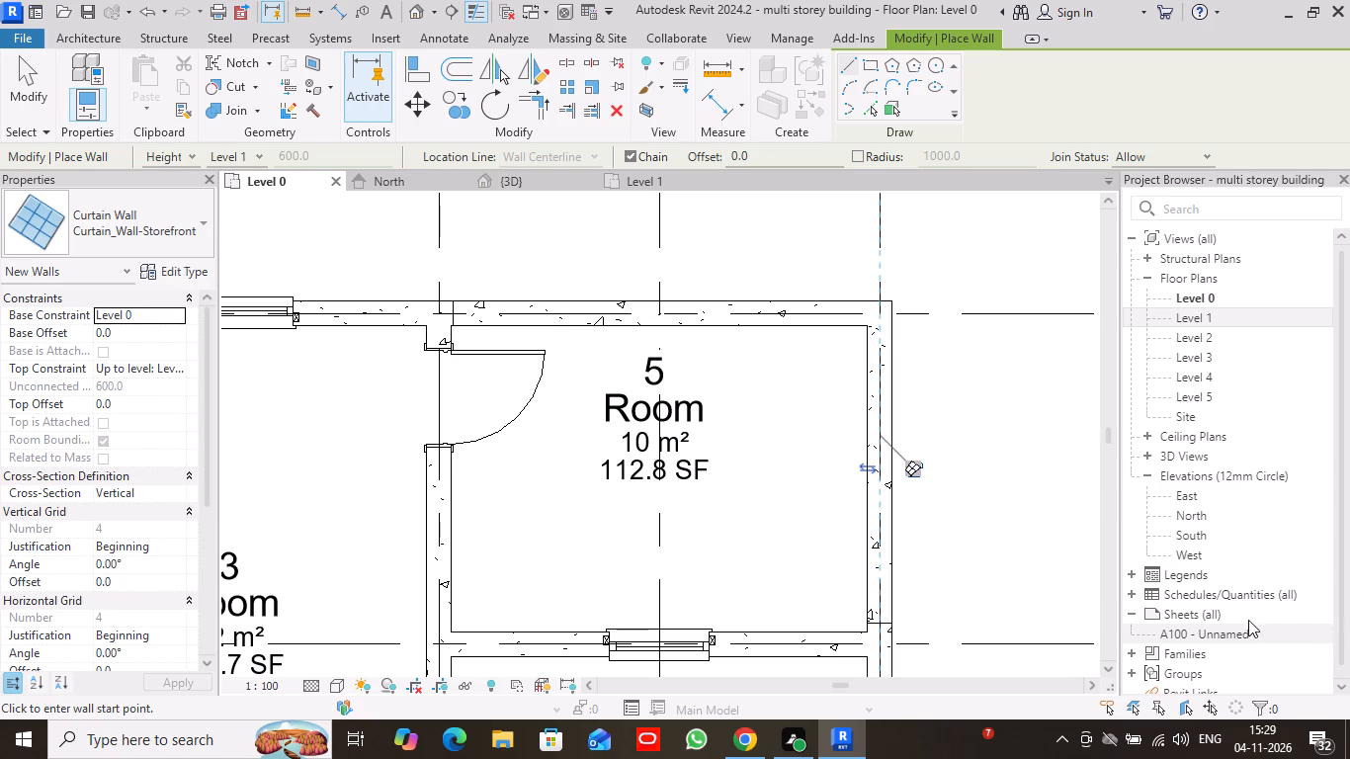
pyautogui.click(24, 93)
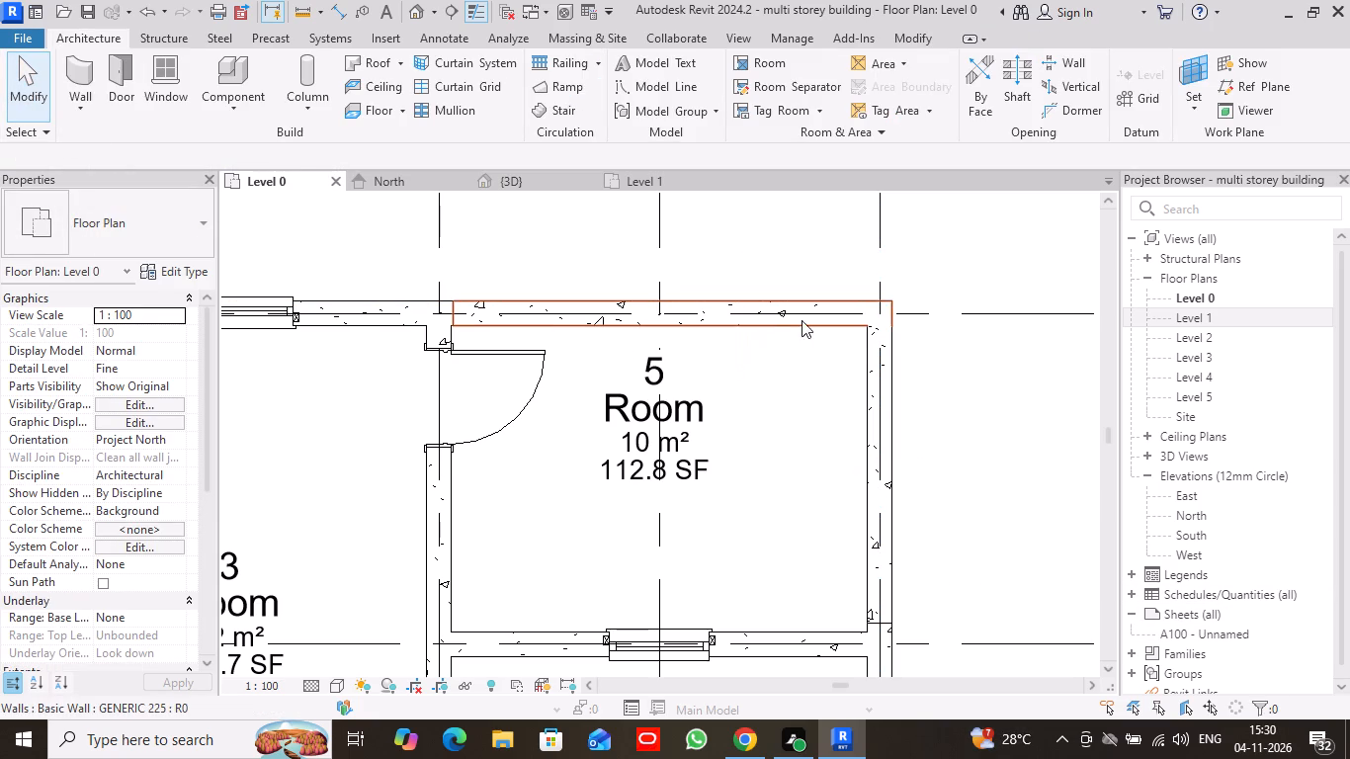
# Inspect the building in 3D around room 5's storefront walls, and review the room layout in the Level 0 plan.
pyautogui.click(532, 178)
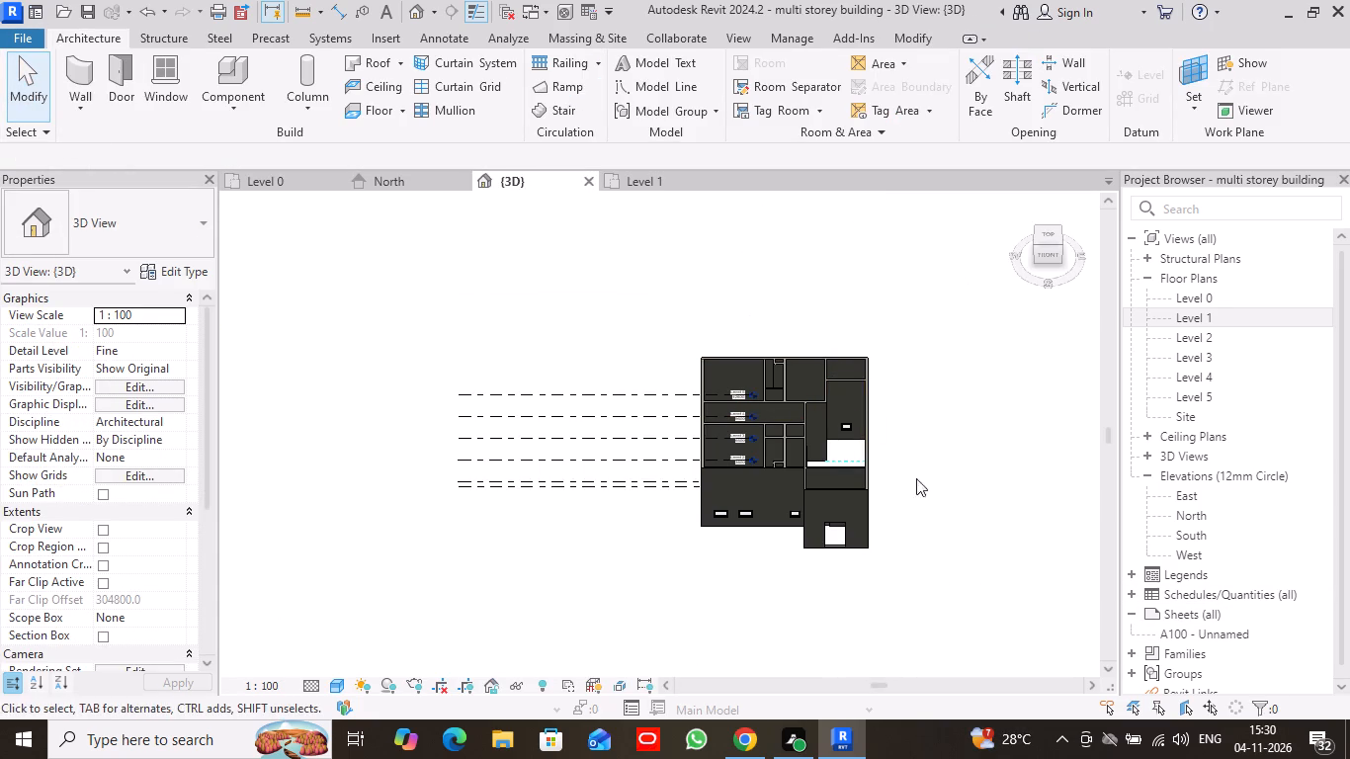
pyautogui.moveTo(1059, 247); pyautogui.dragTo(1043, 261)
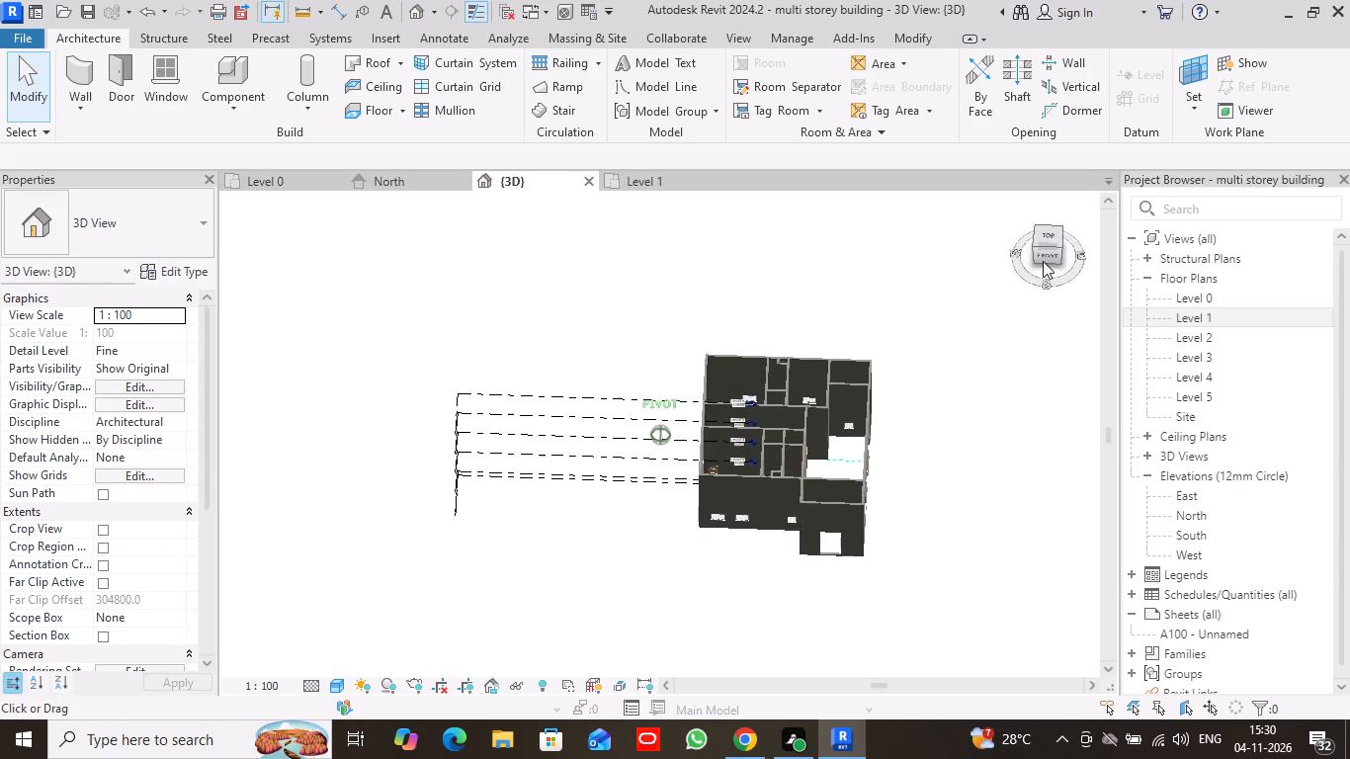
pyautogui.moveTo(1043, 261); pyautogui.dragTo(717, 233)
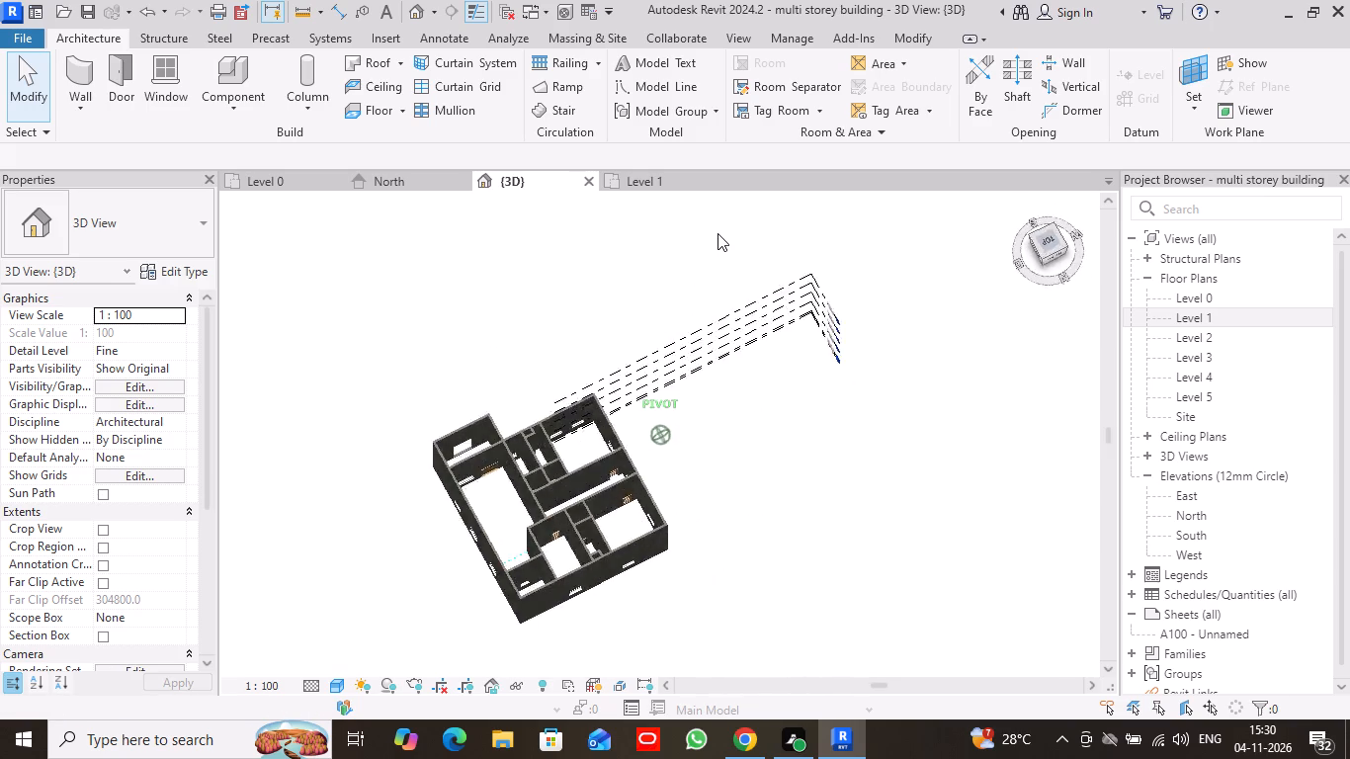
pyautogui.moveTo(717, 233); pyautogui.dragTo(742, 303)
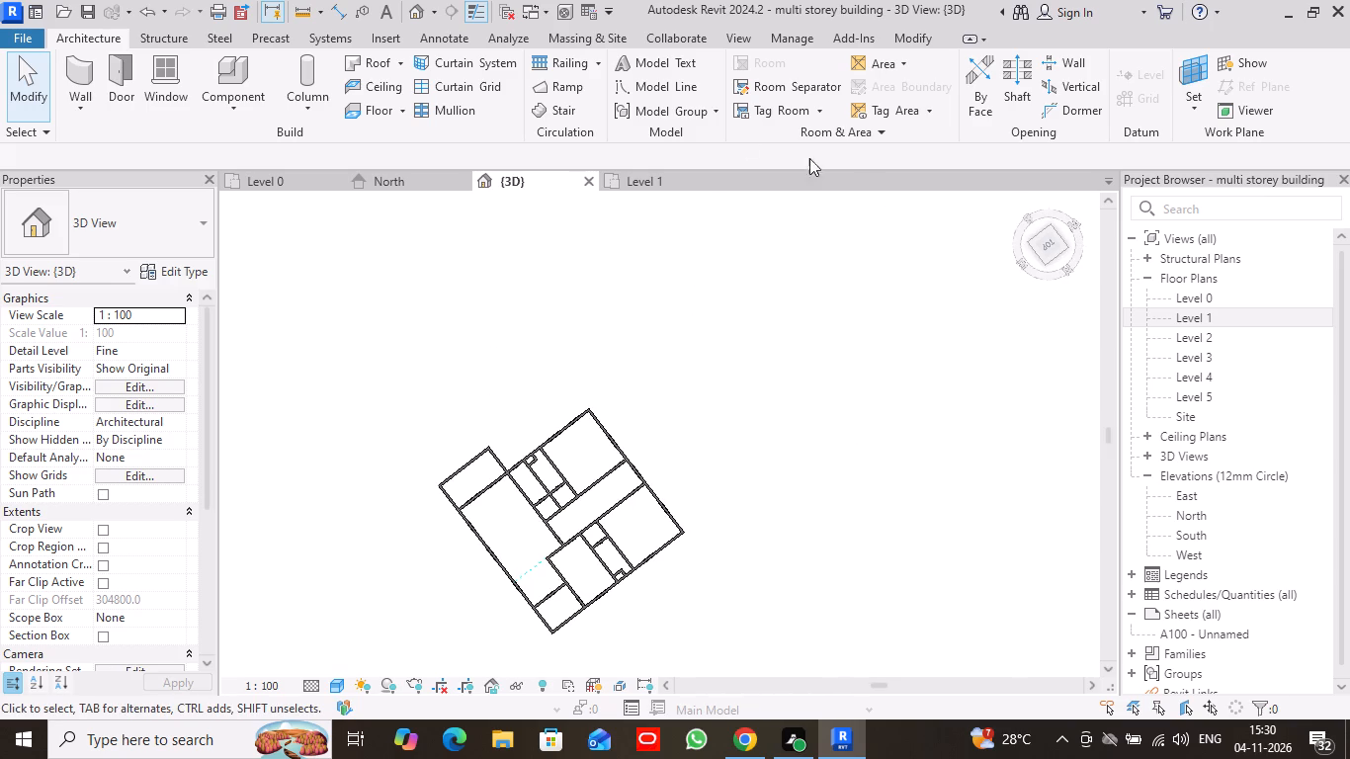
pyautogui.click(311, 174)
pyautogui.scroll(-2, 686, 393)
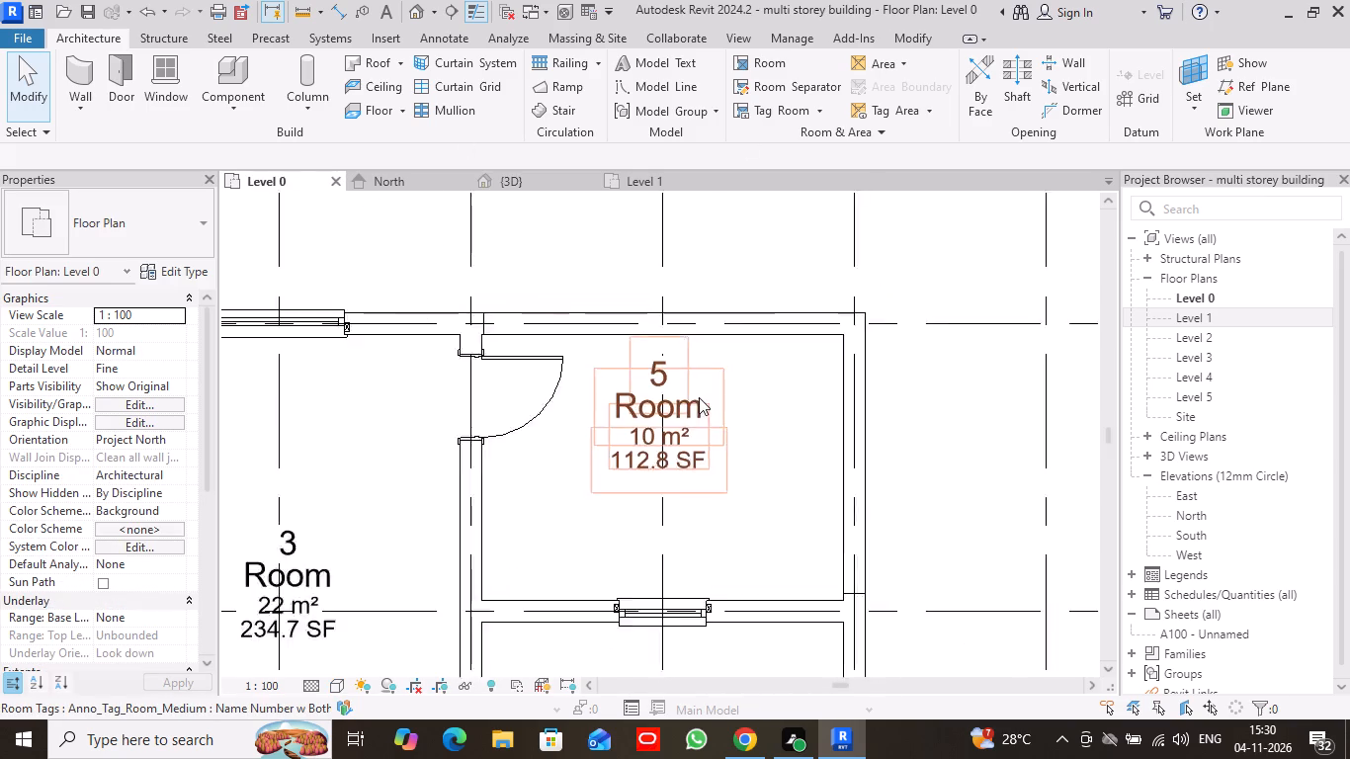
pyautogui.scroll(-1, 699, 397)
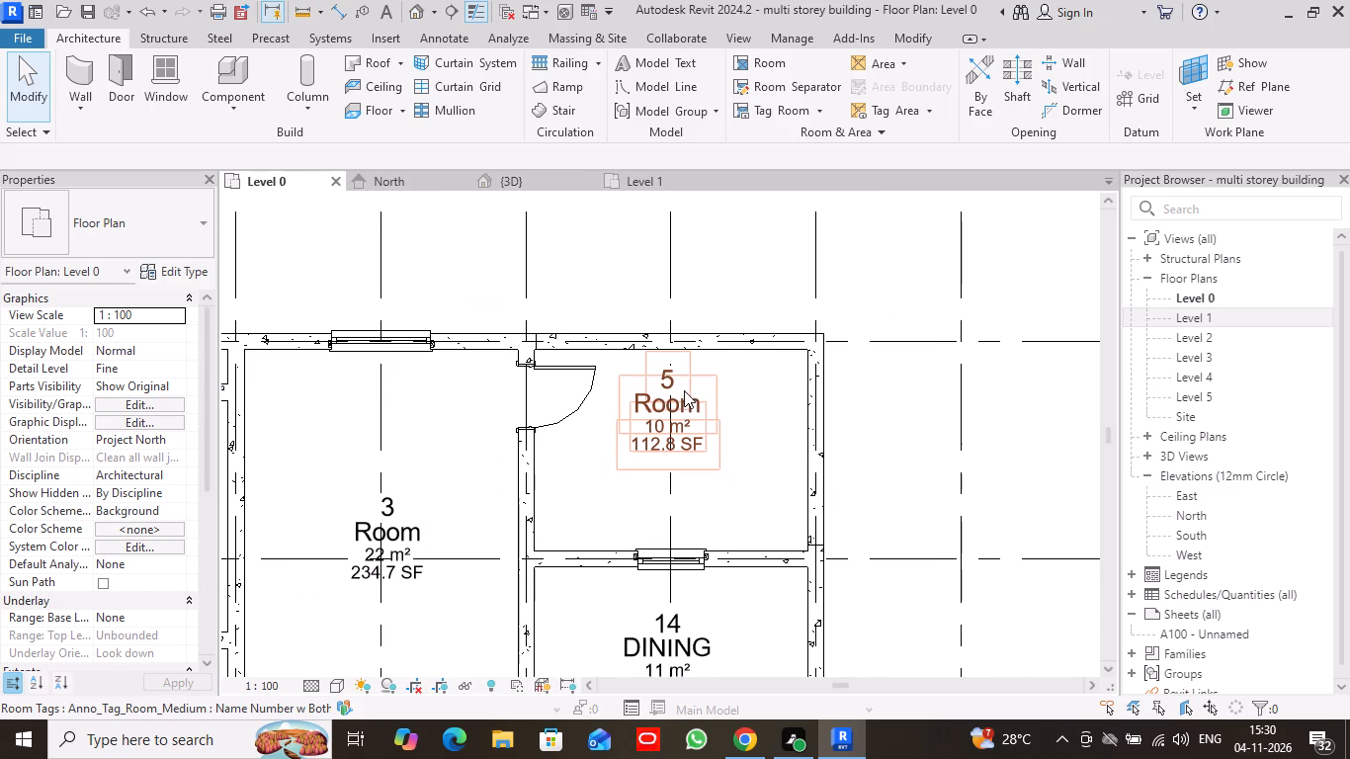
pyautogui.scroll(-5, 670, 420)
pyautogui.scroll(-2, 749, 523)
pyautogui.moveTo(824, 555); pyautogui.dragTo(789, 358, button='middle')
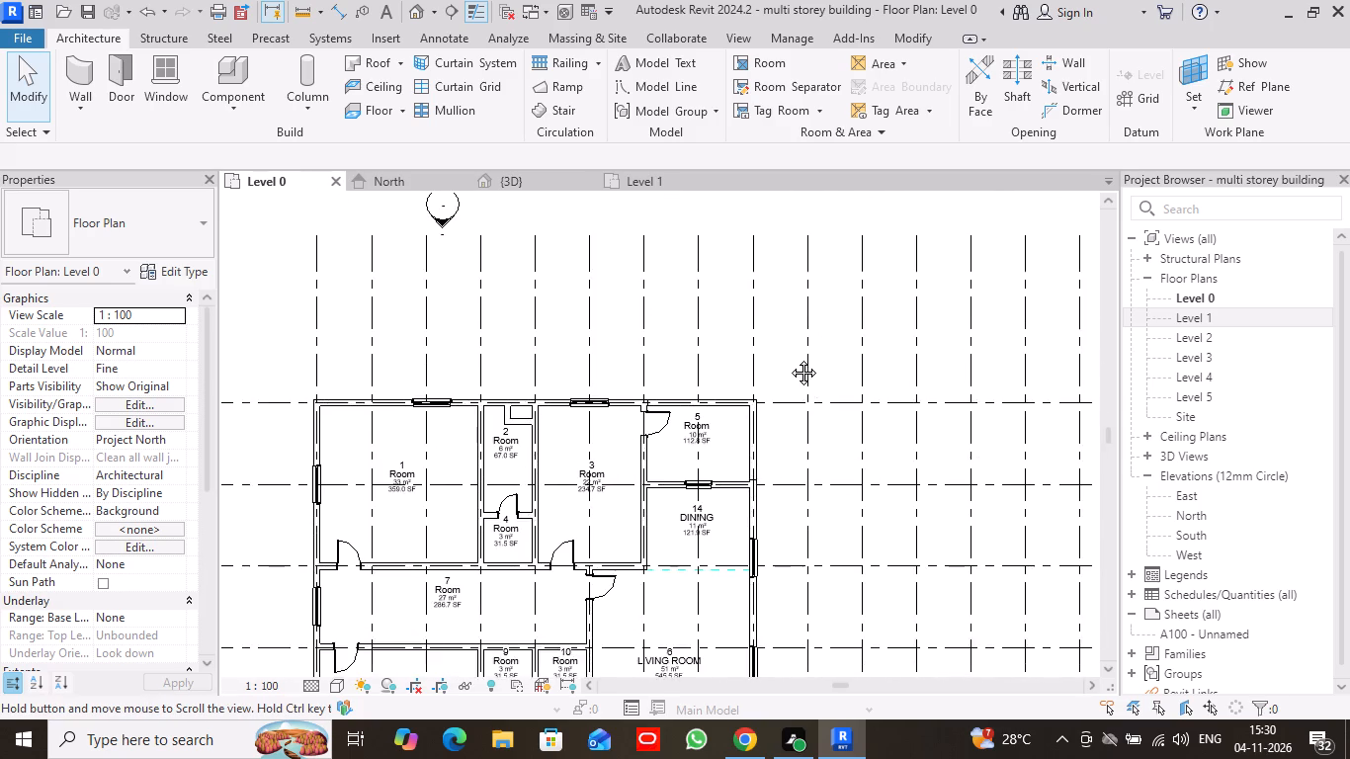
pyautogui.moveTo(789, 358); pyautogui.dragTo(796, 341, button='middle')
pyautogui.scroll(-1, 796, 341)
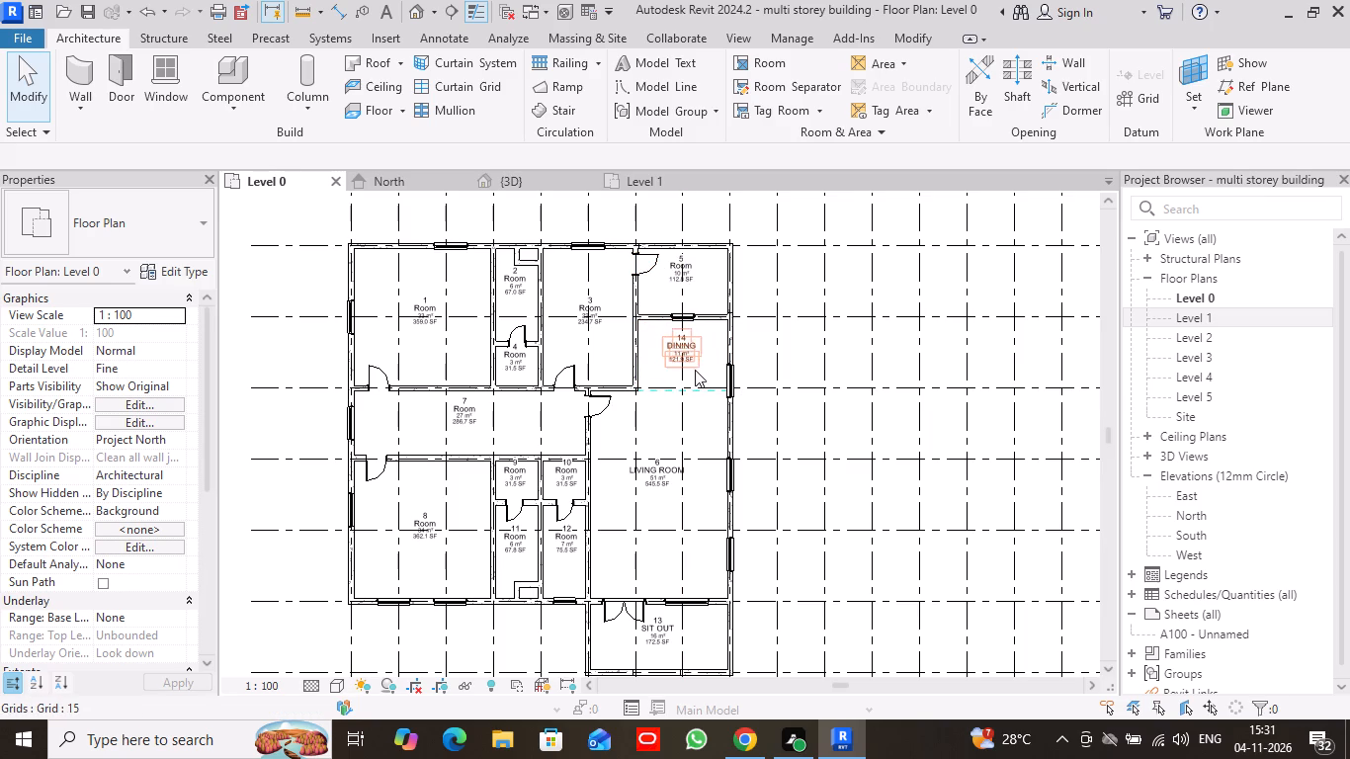
pyautogui.scroll(4, 716, 311)
pyautogui.moveTo(778, 236); pyautogui.dragTo(778, 386, button='middle')
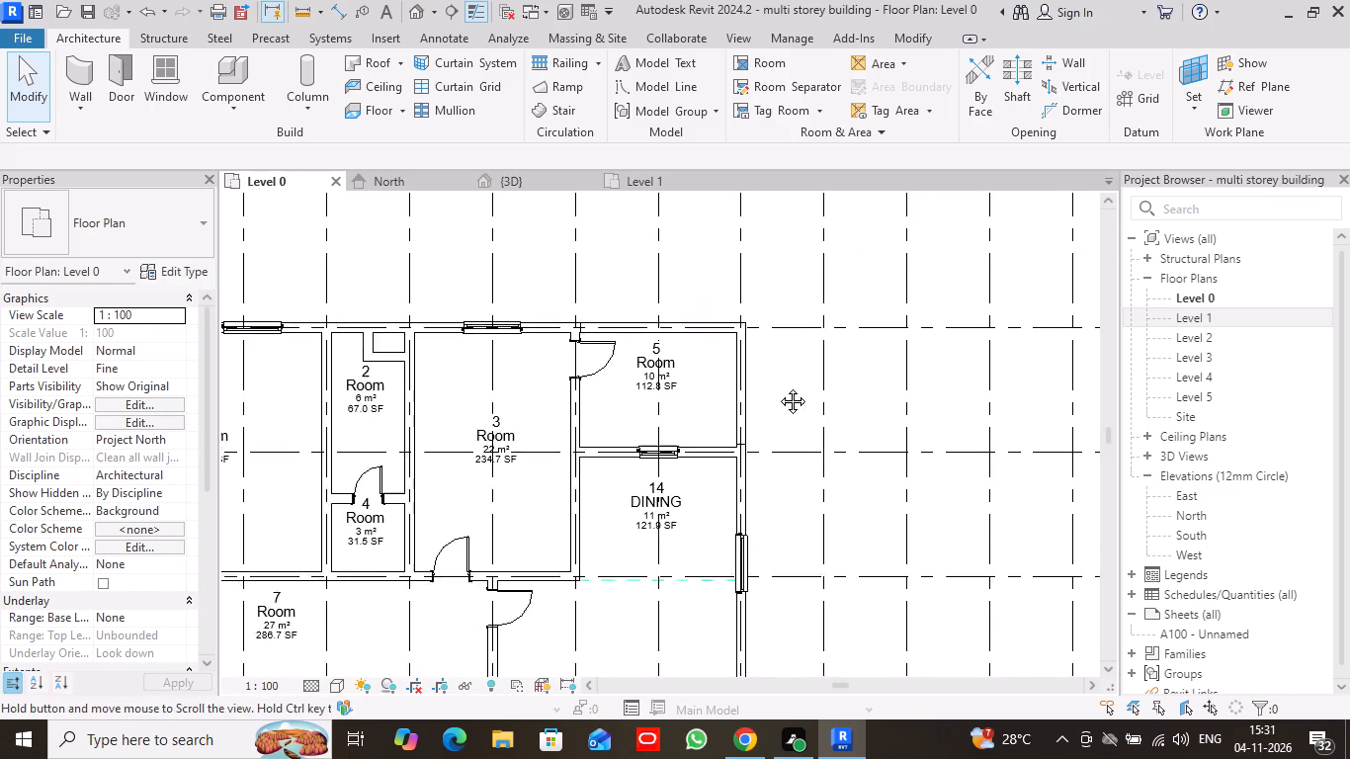
pyautogui.moveTo(778, 386); pyautogui.dragTo(773, 465, button='middle')
pyautogui.scroll(5, 636, 509)
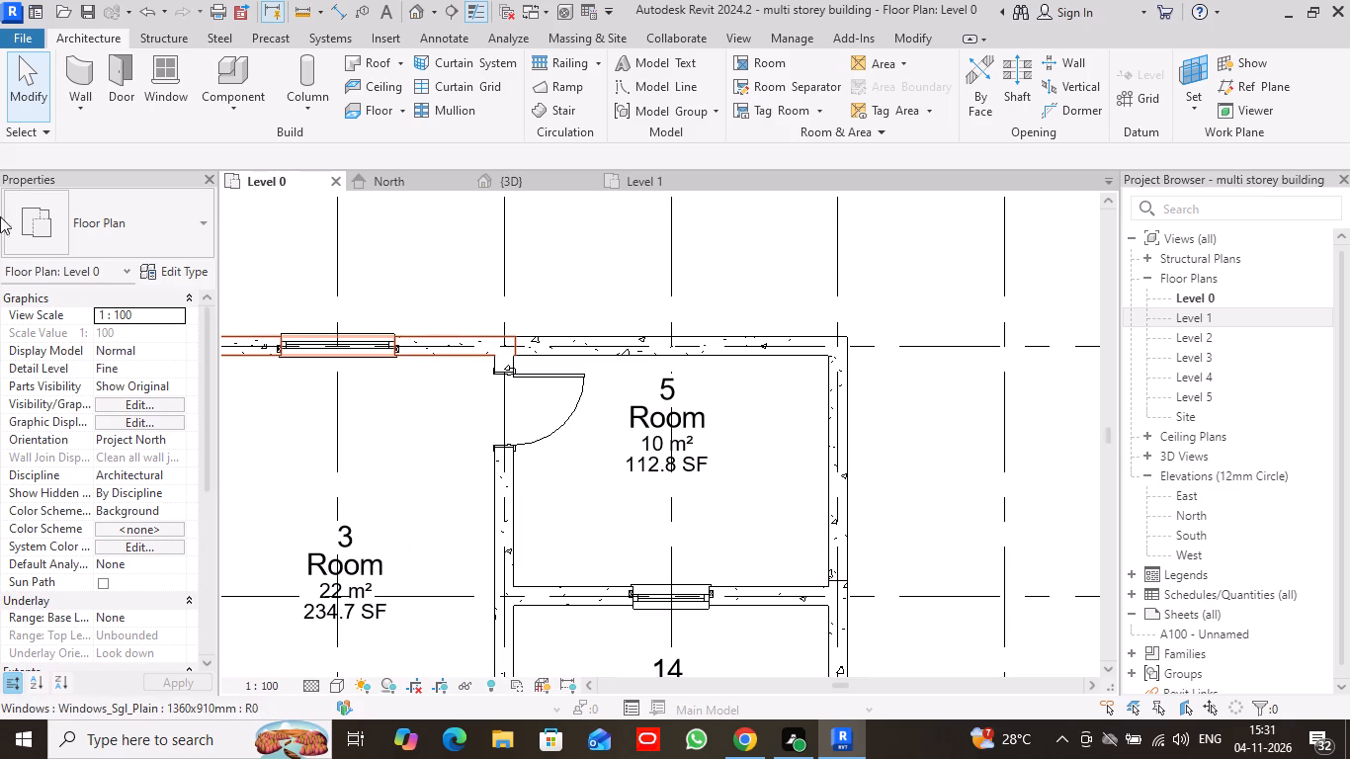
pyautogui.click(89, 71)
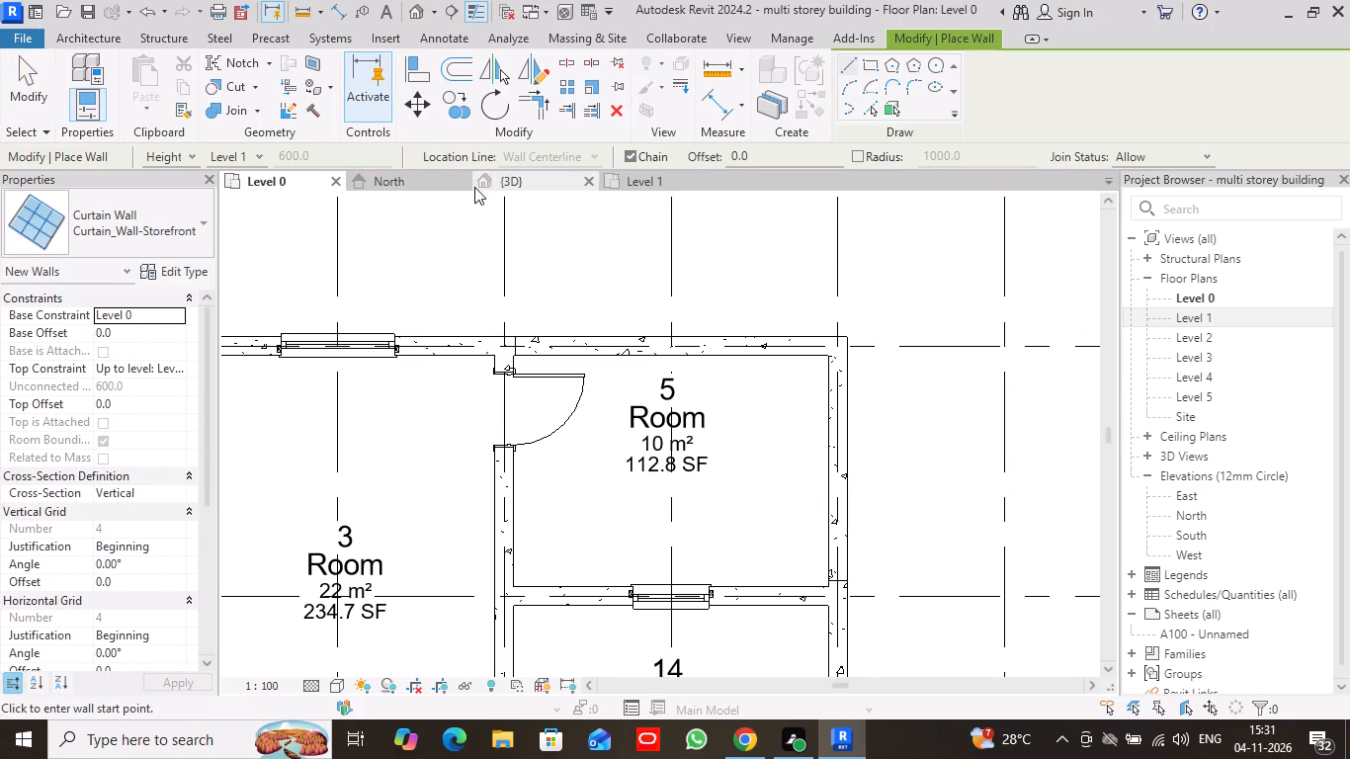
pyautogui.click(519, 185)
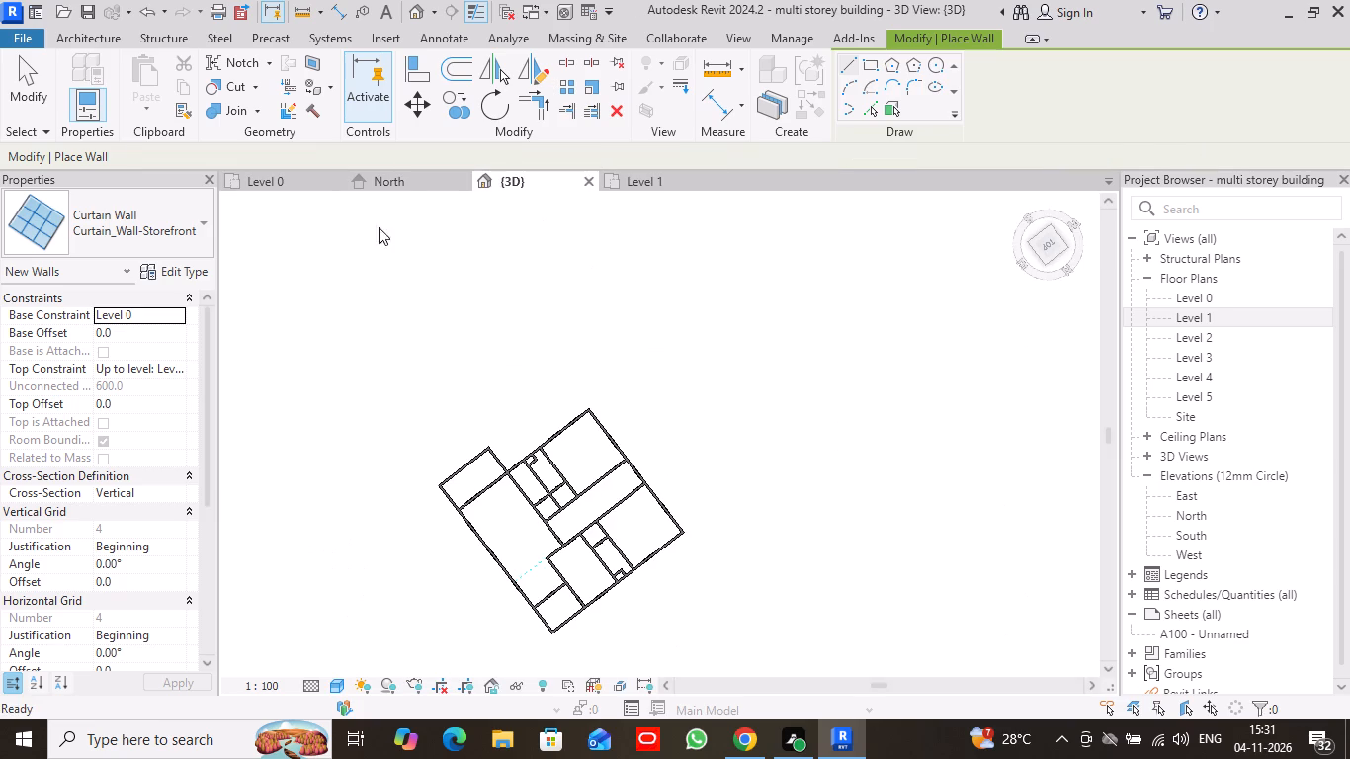
# In the North elevation, set the top constraint of the 12000 mm long GENERIC 225 wall to Up to level: Level 3.
pyautogui.click(407, 181)
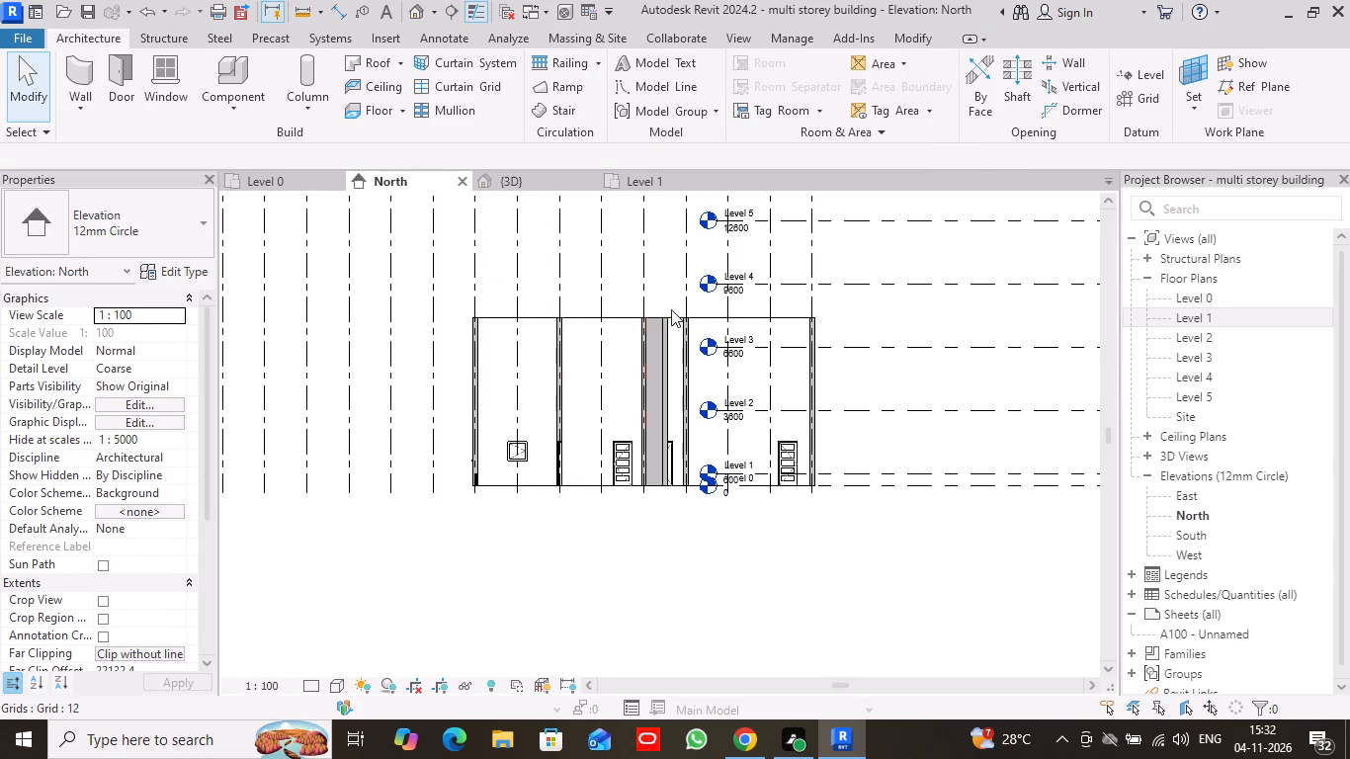
pyautogui.click(770, 317)
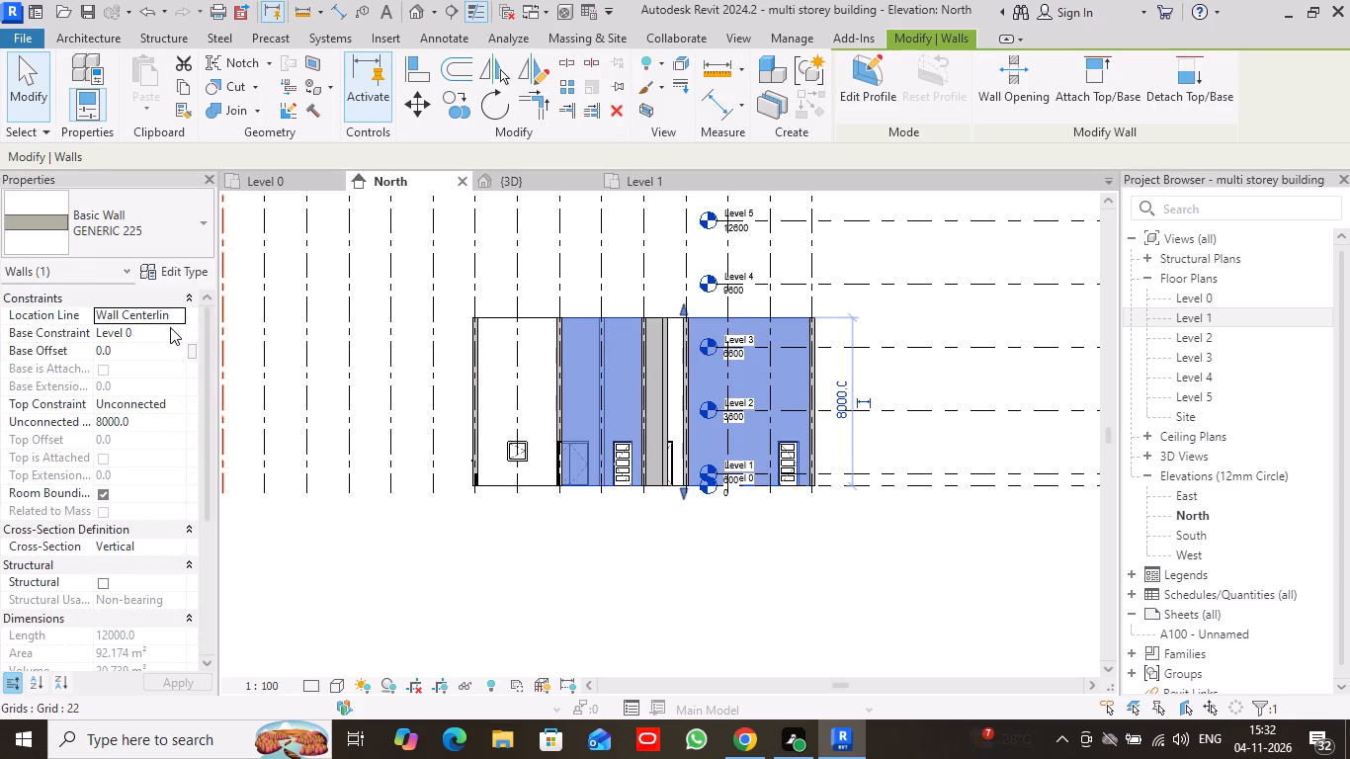
pyautogui.click(163, 336)
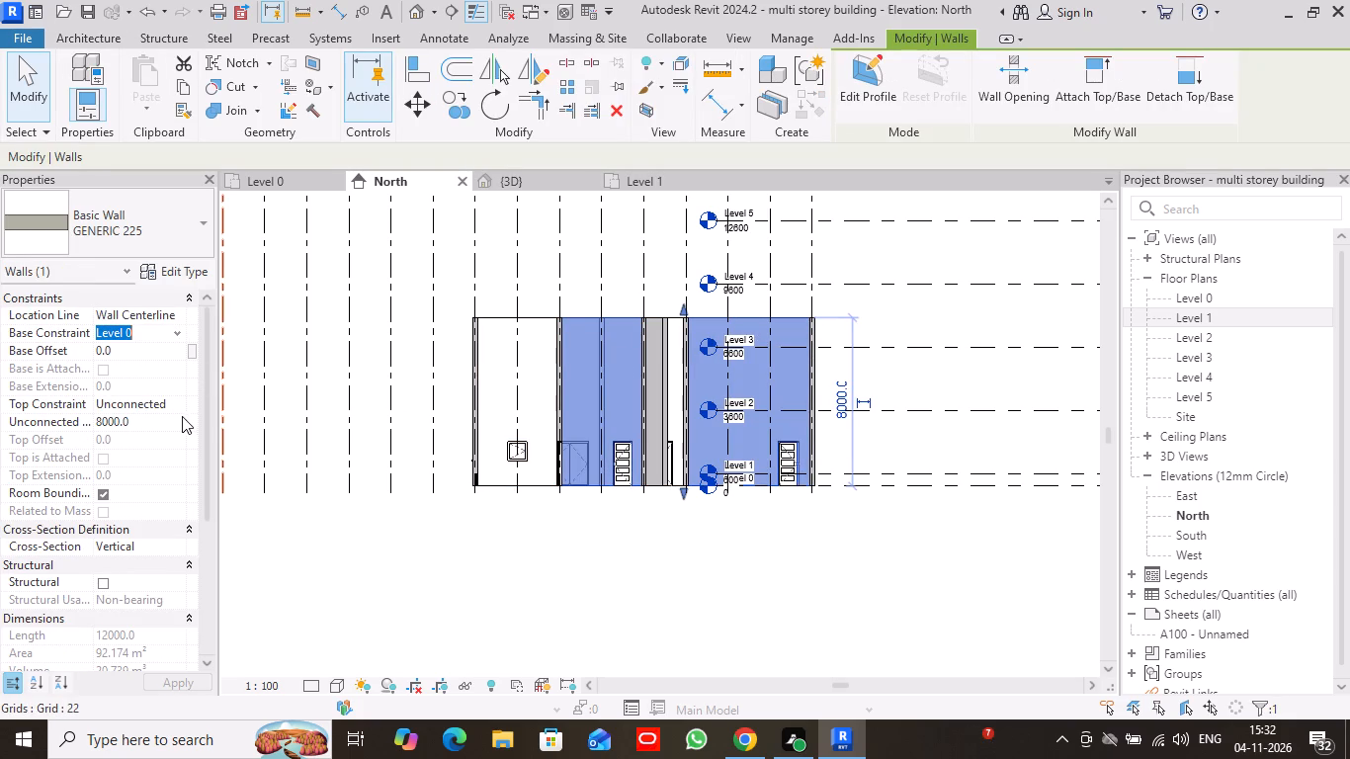
pyautogui.click(182, 405)
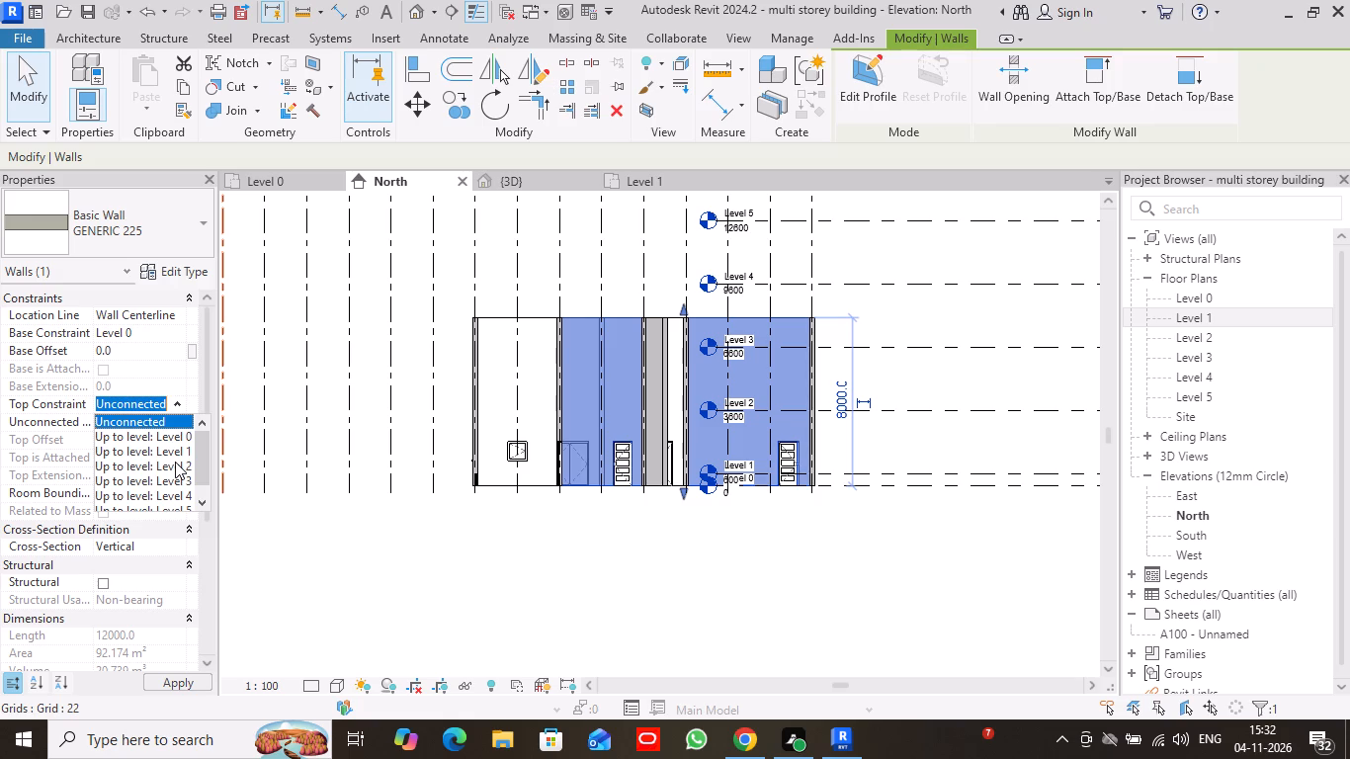
pyautogui.click(178, 478)
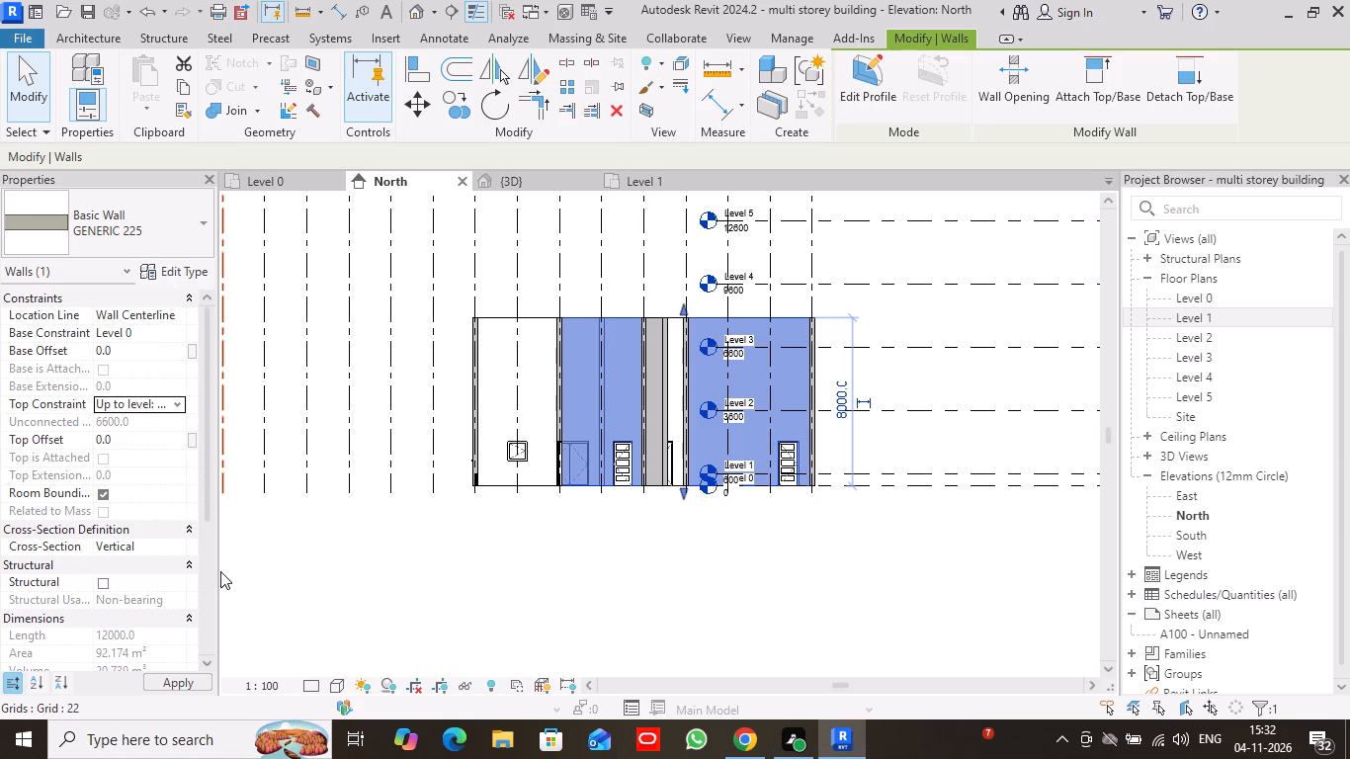
pyautogui.click(176, 683)
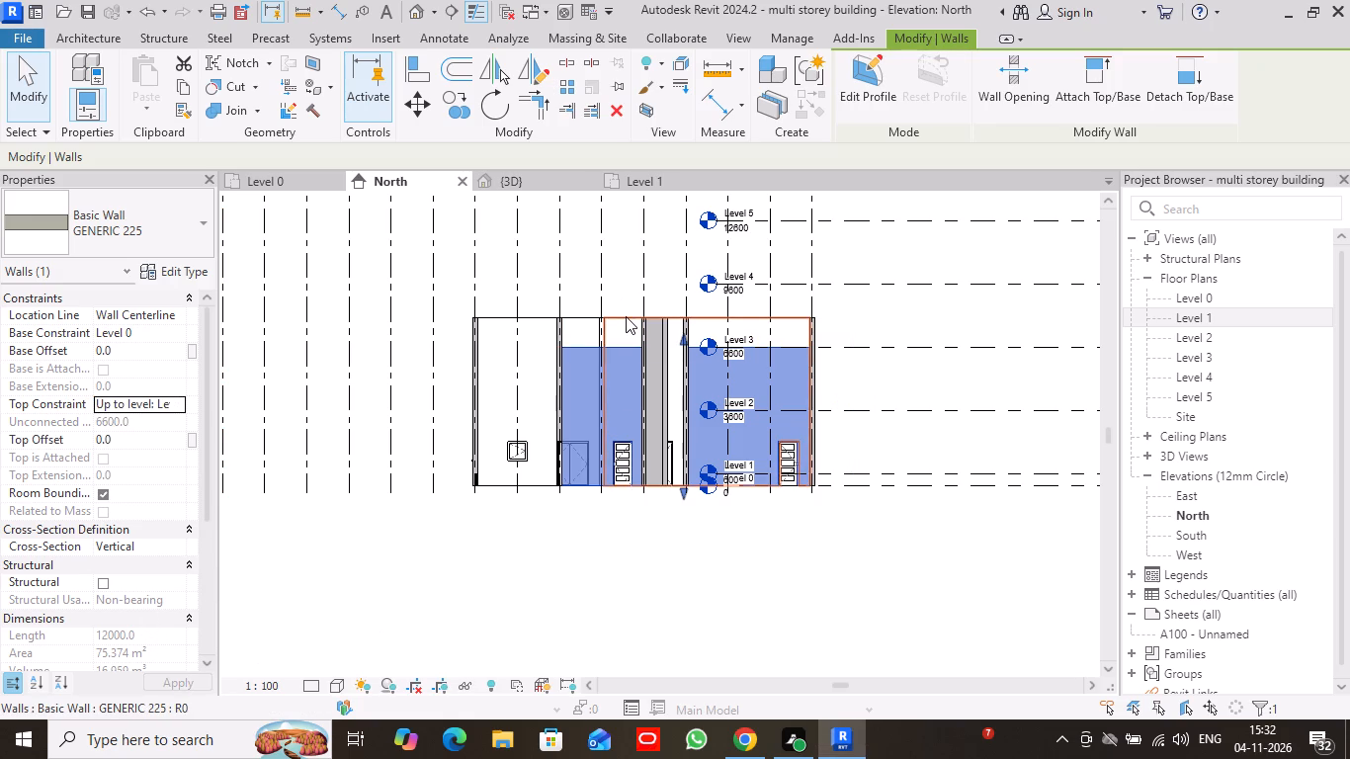
# Constrain the tops of the 10000 mm long GENERIC 225 wall and the adjoining 6000 mm long wall to Up to level: Level 3.
pyautogui.click(626, 316)
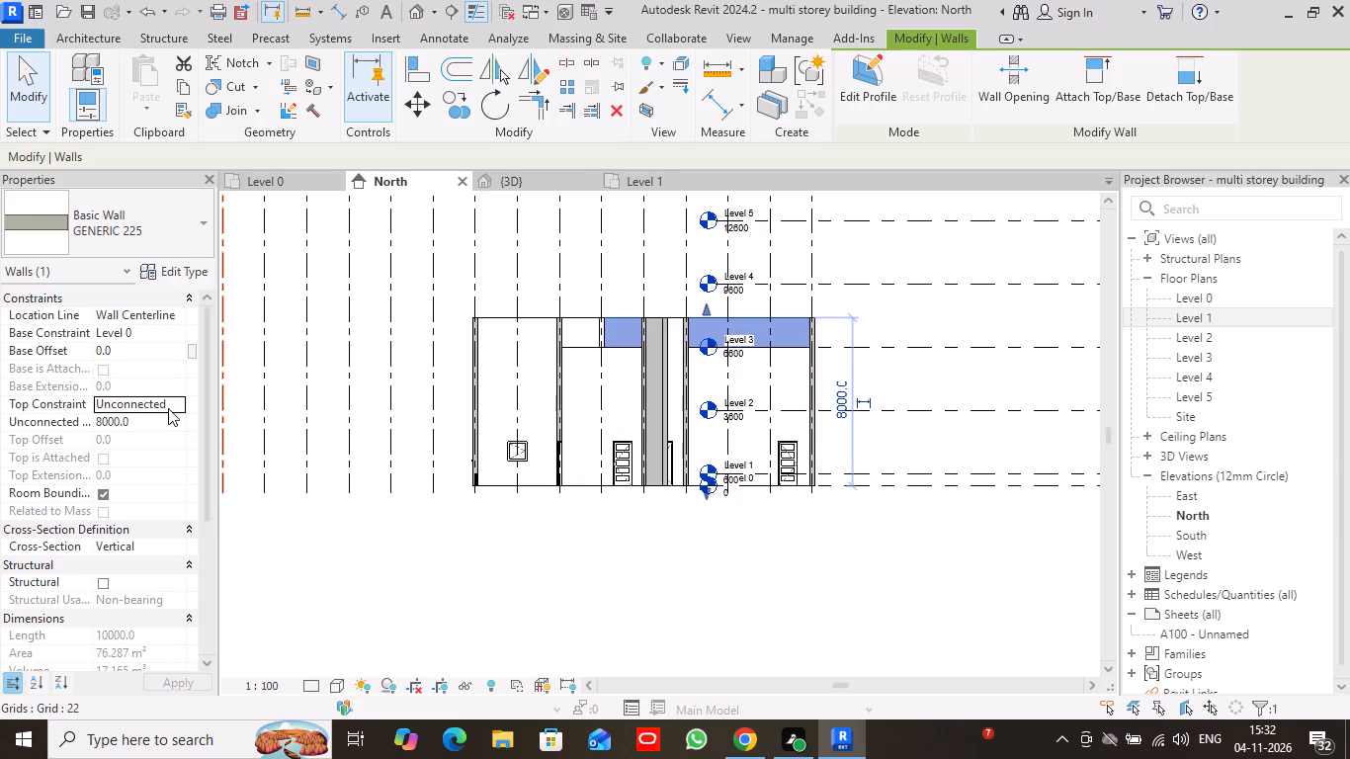
pyautogui.click(183, 407)
pyautogui.click(181, 479)
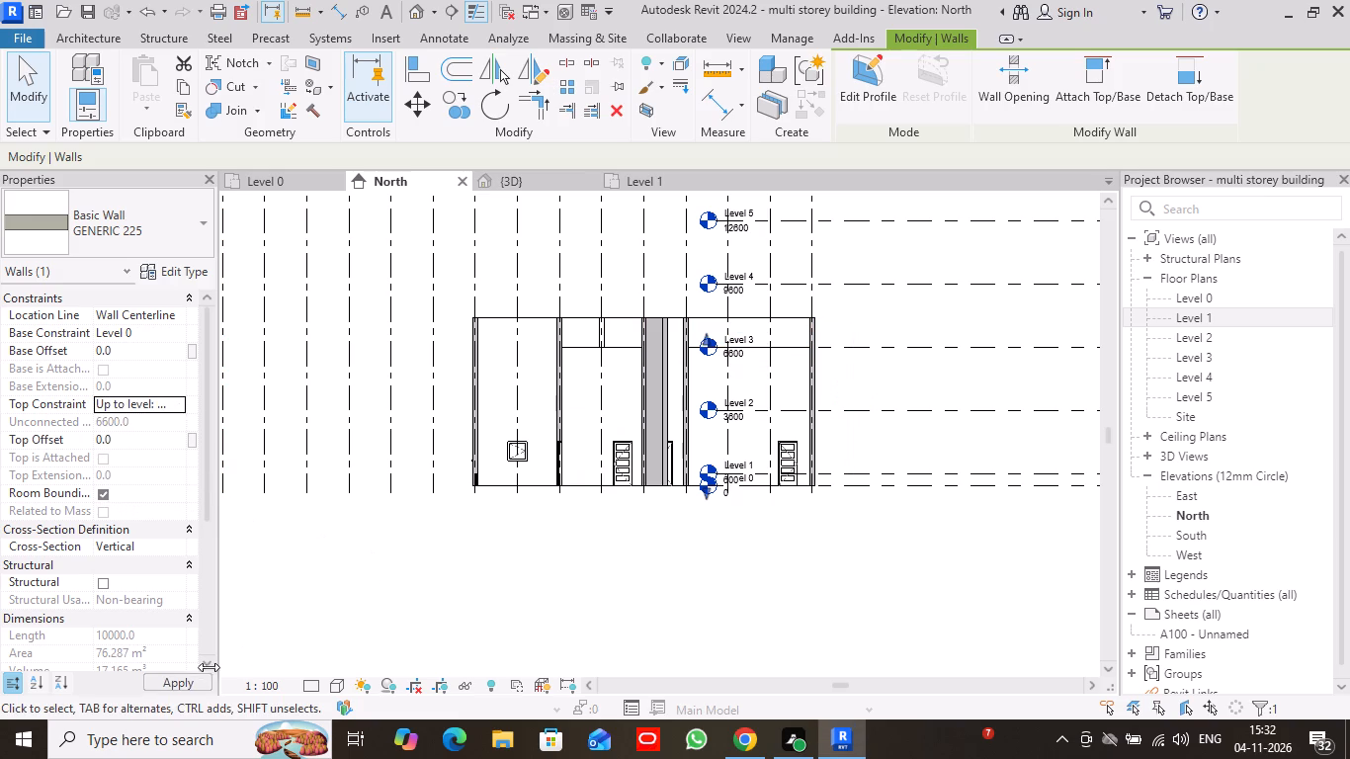
pyautogui.click(166, 683)
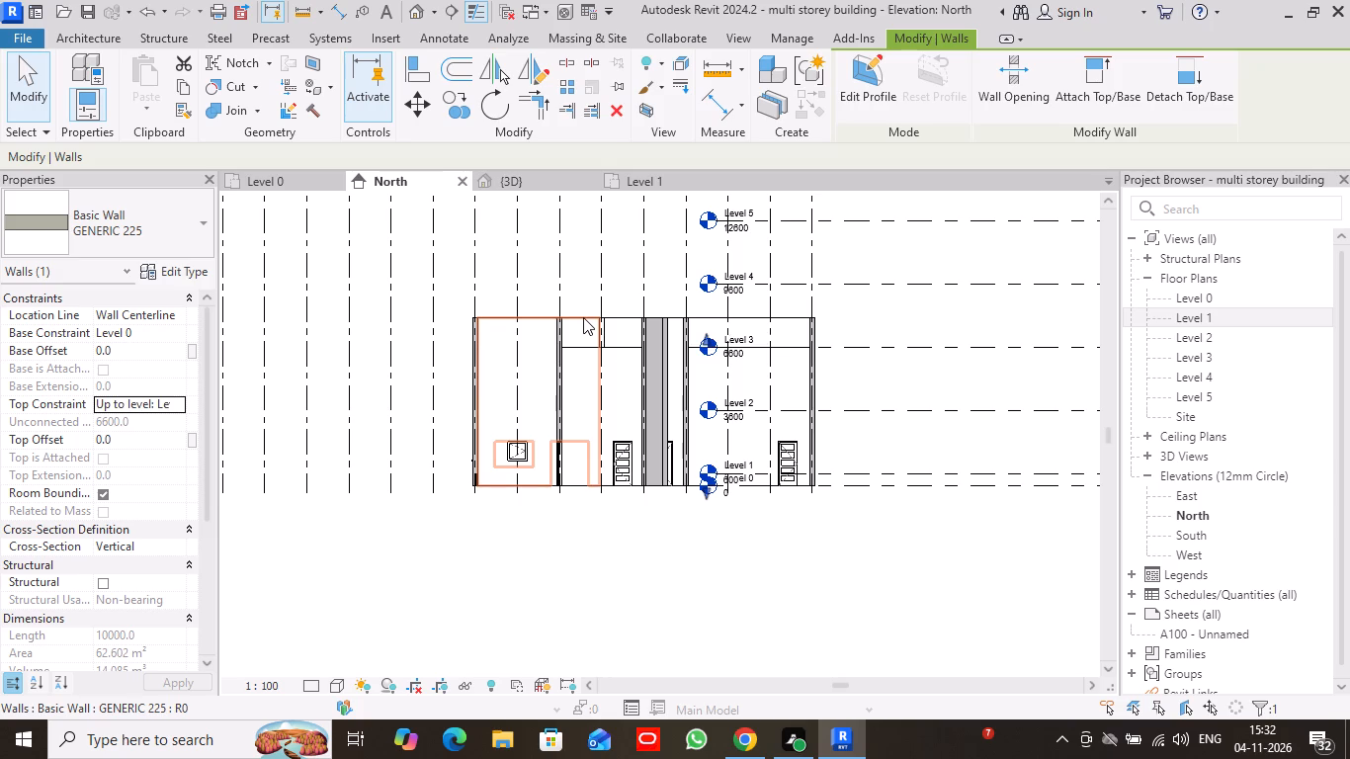
pyautogui.click(583, 317)
pyautogui.click(165, 404)
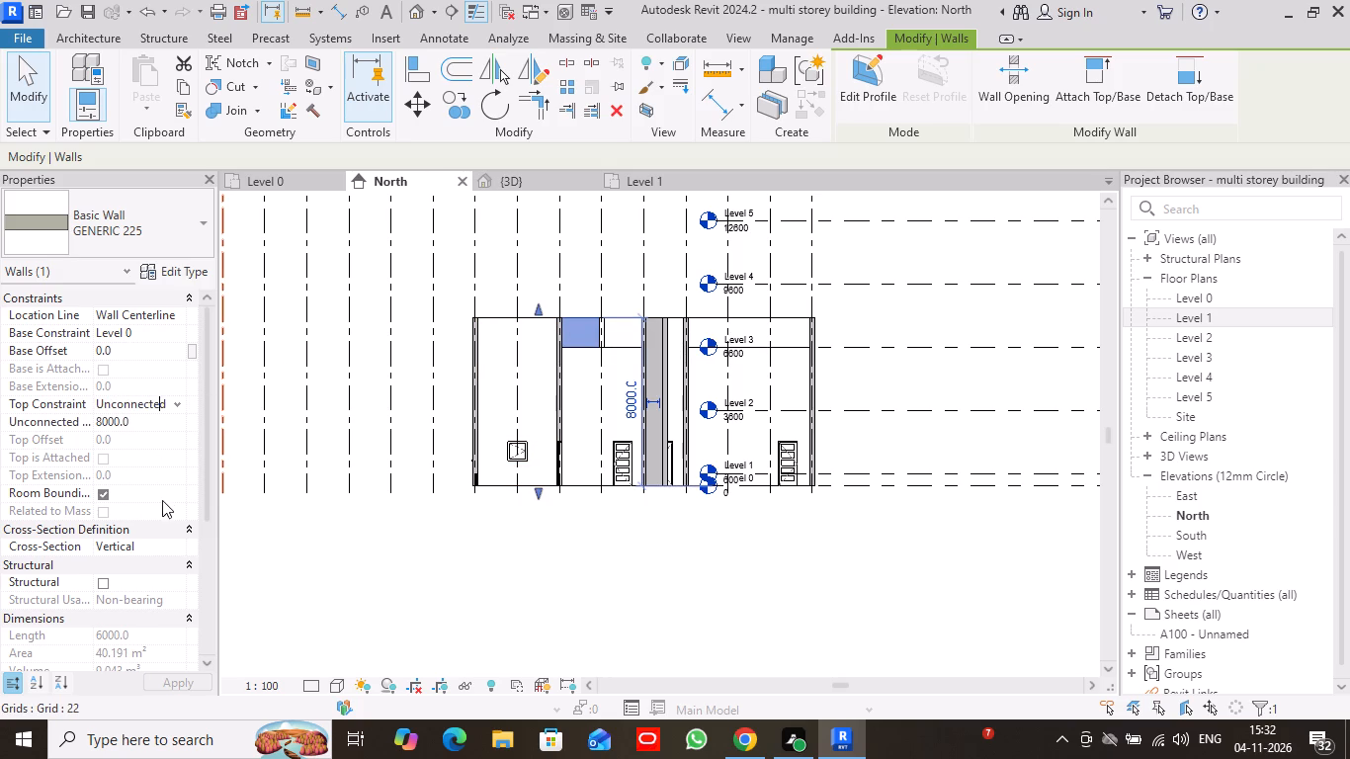
pyautogui.click(178, 404)
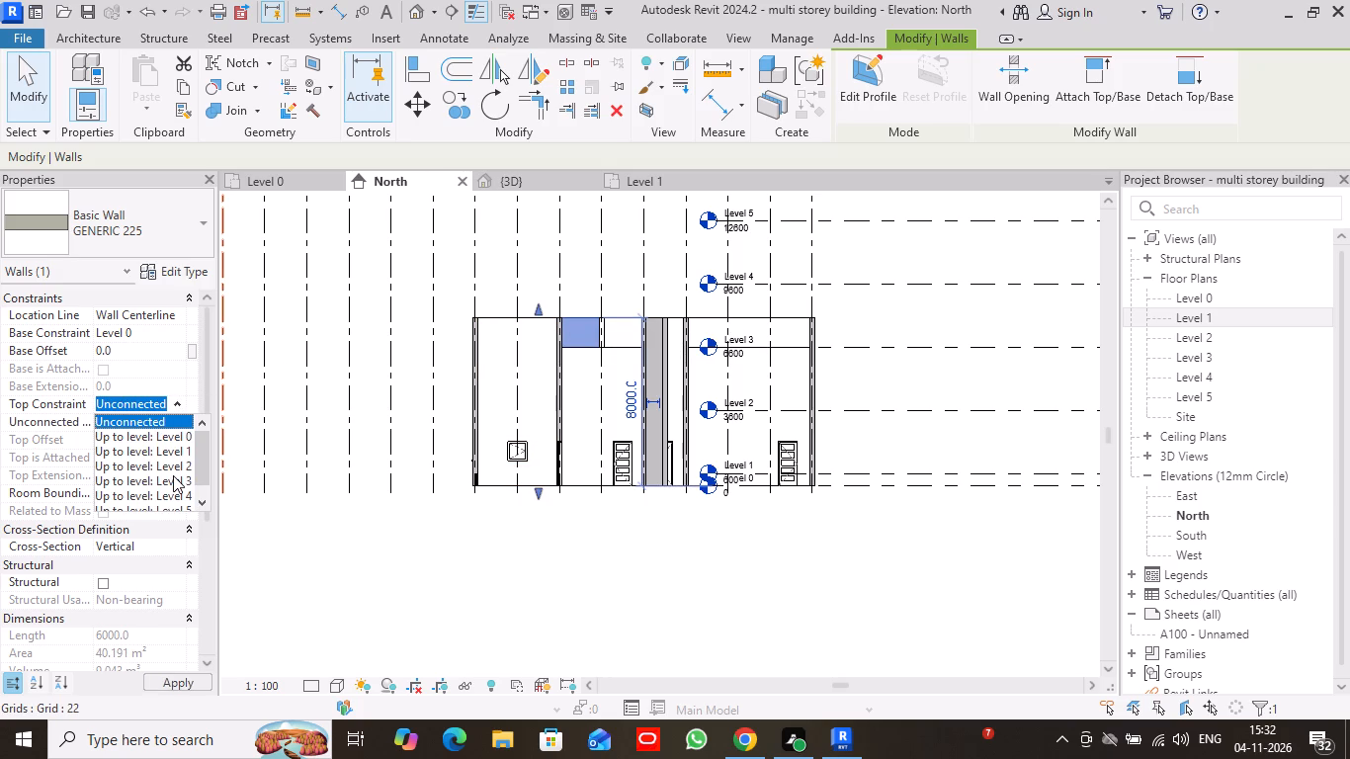
pyautogui.click(173, 475)
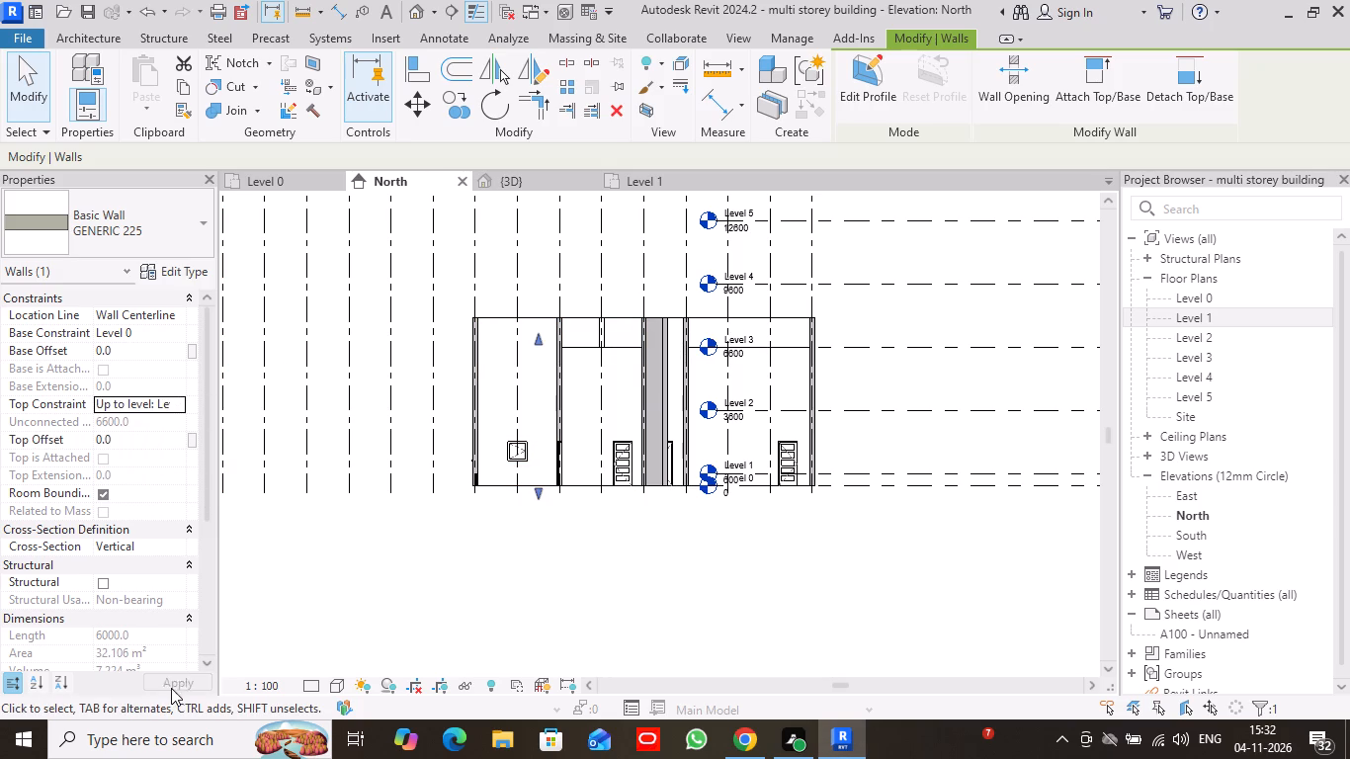
pyautogui.click(172, 678)
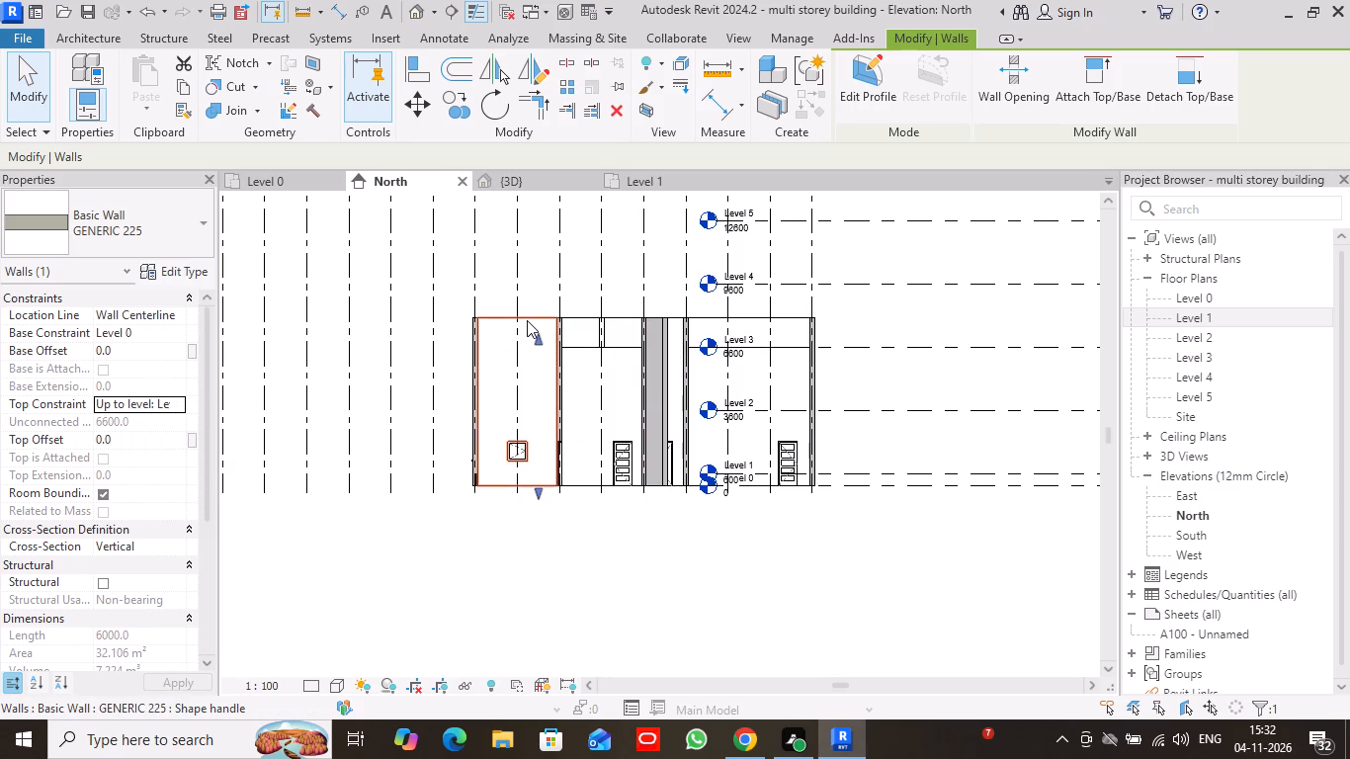
# Constrain the tops of the 4000 mm long wall with the window and the 6000 mm long wall behind it to Up to level: Level 3.
pyautogui.click(526, 319)
pyautogui.click(176, 406)
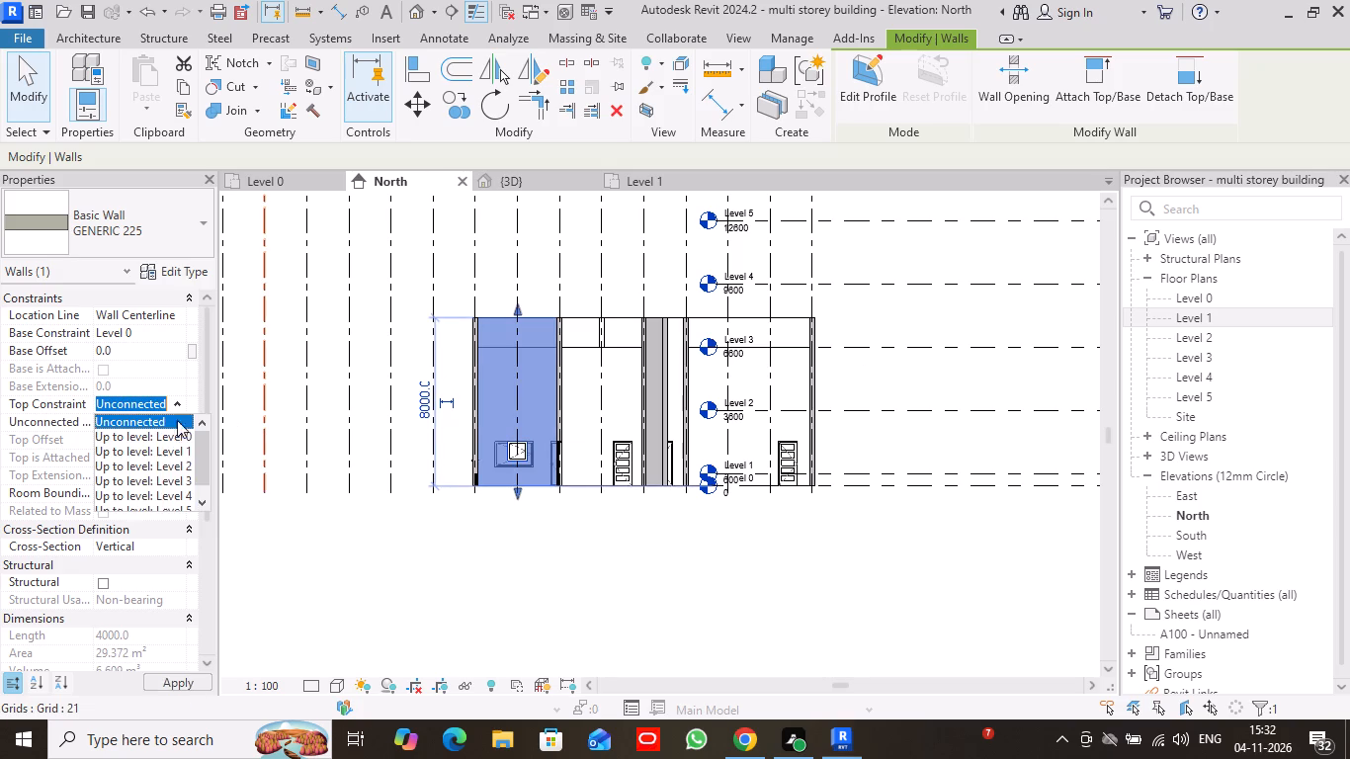
pyautogui.click(165, 480)
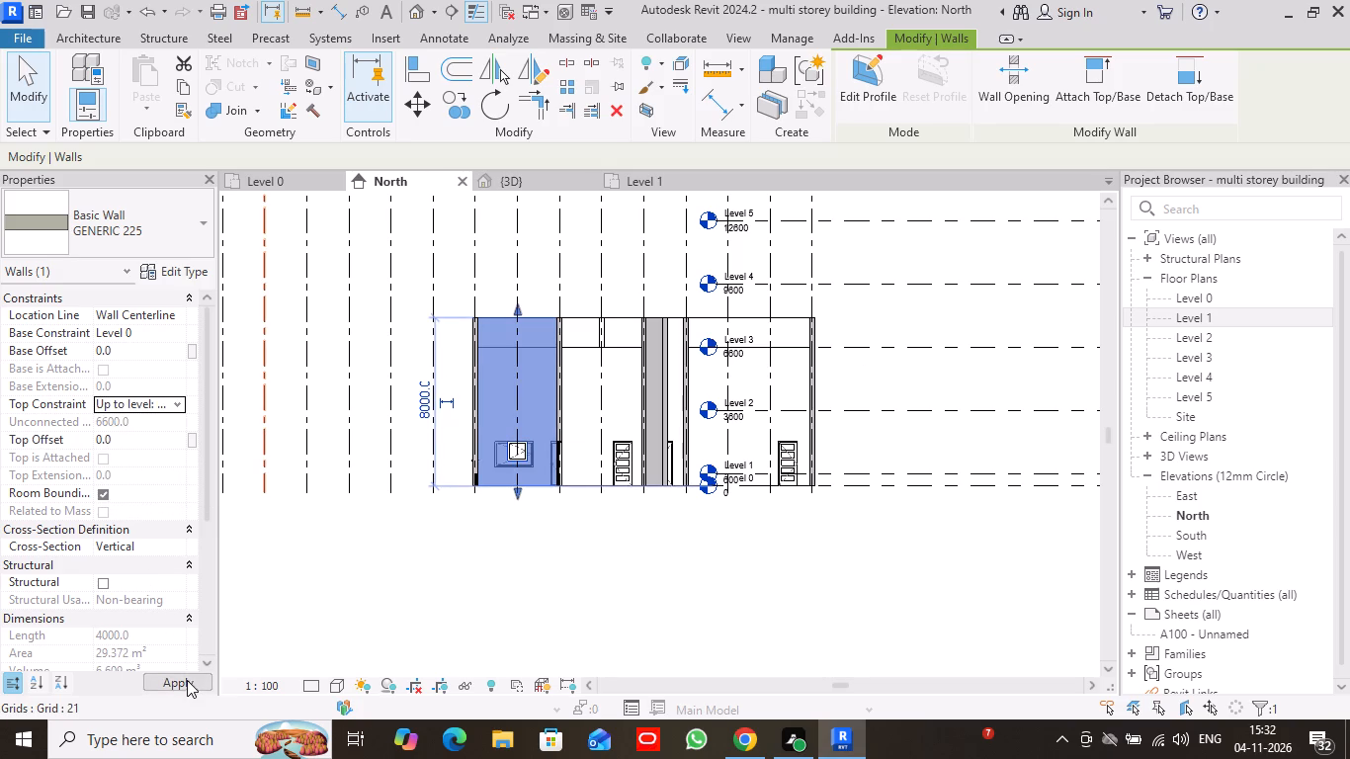
pyautogui.click(187, 681)
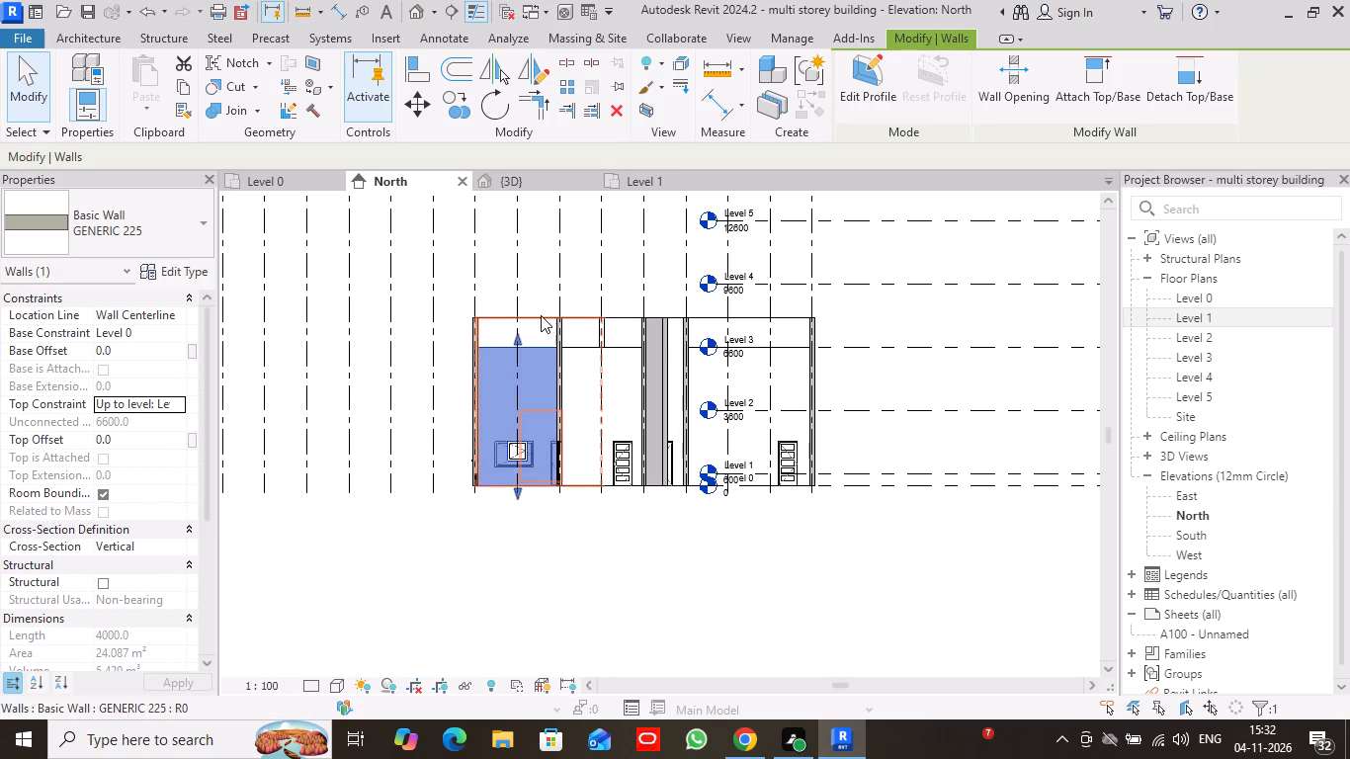
pyautogui.click(539, 316)
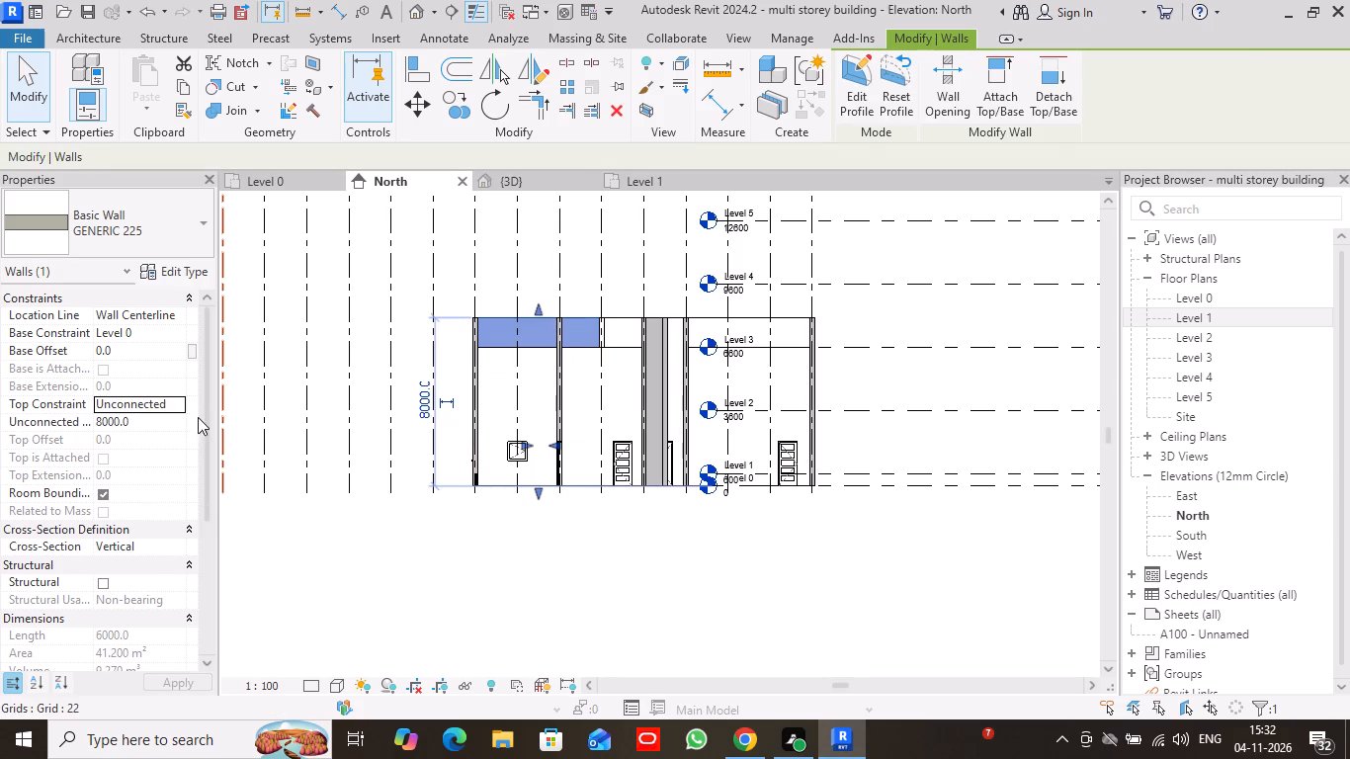
pyautogui.click(175, 402)
pyautogui.click(180, 476)
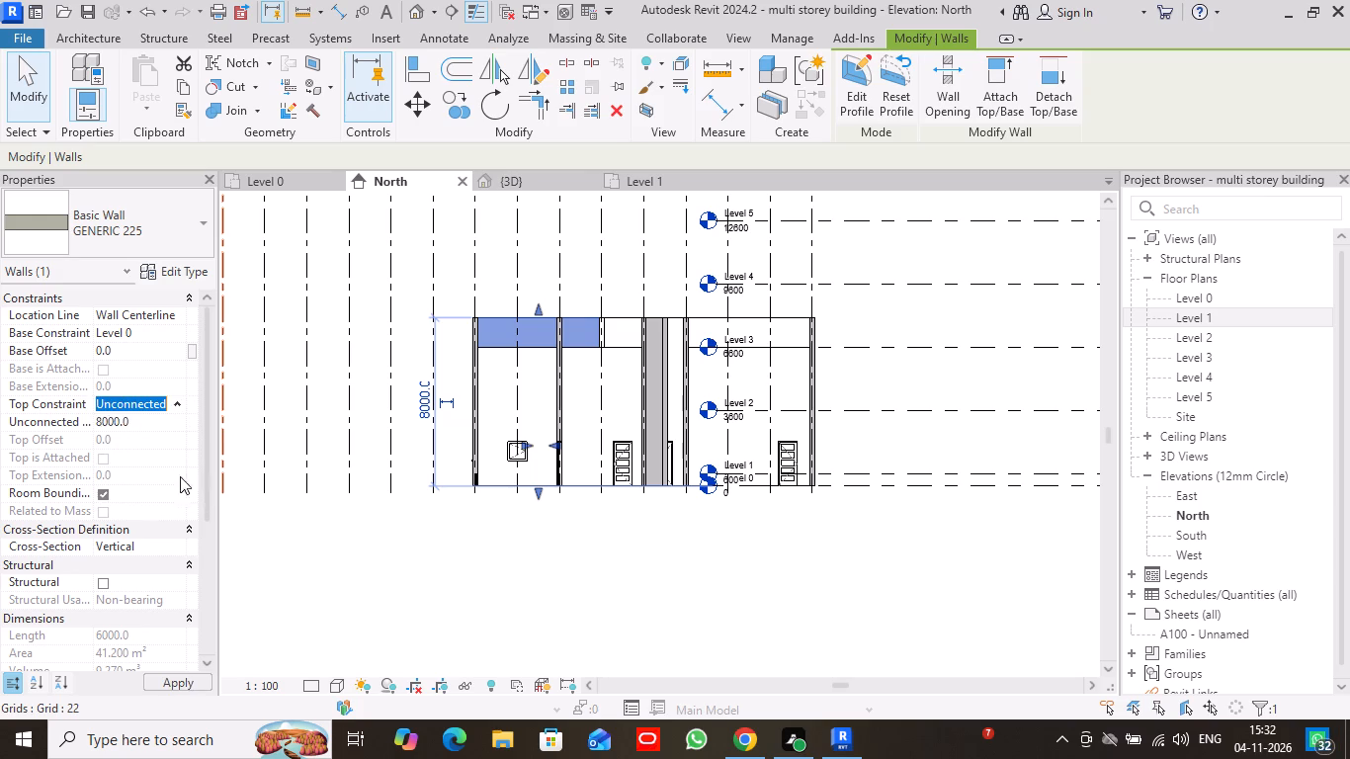
pyautogui.click(185, 677)
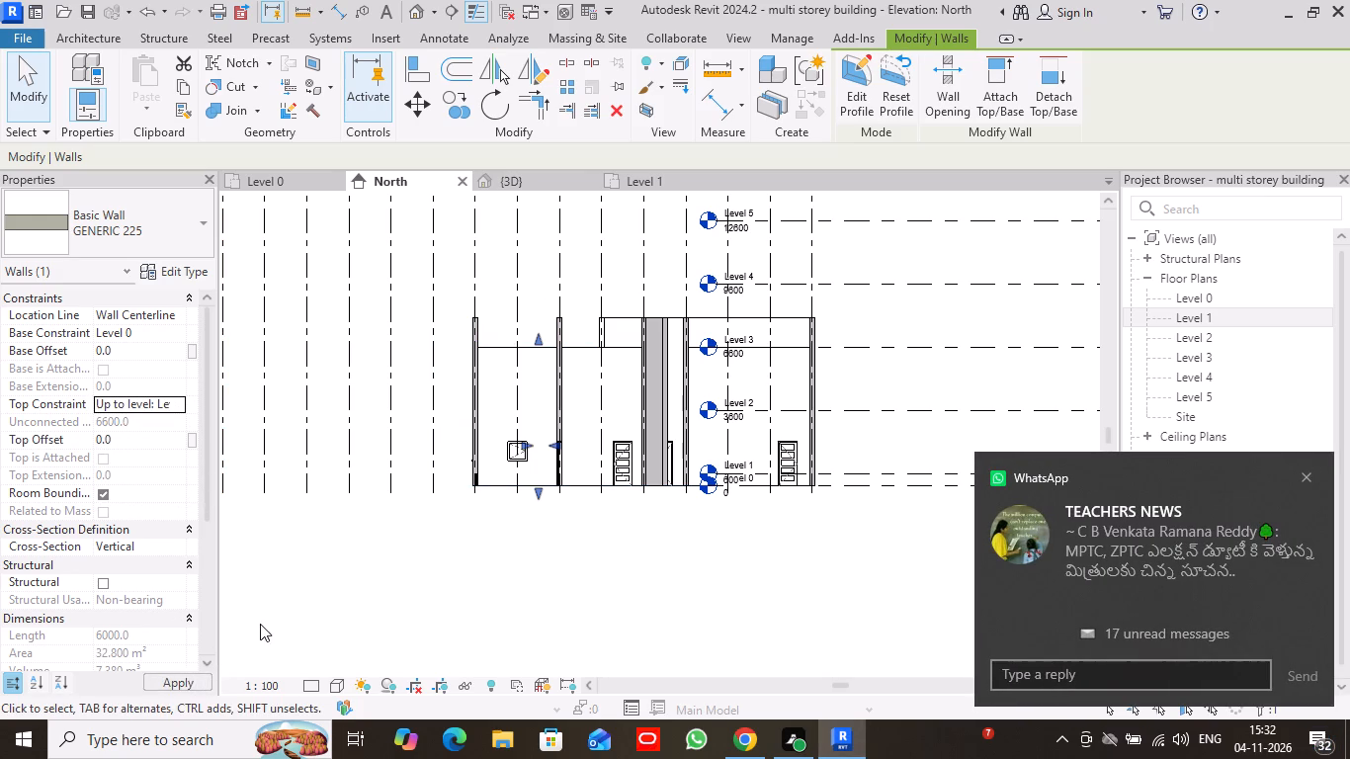
# Select six taller walls outside the narrow central bay, four end-on and two facing, and set their top constraint to Up to level: Level 3.
pyautogui.click(473, 326)
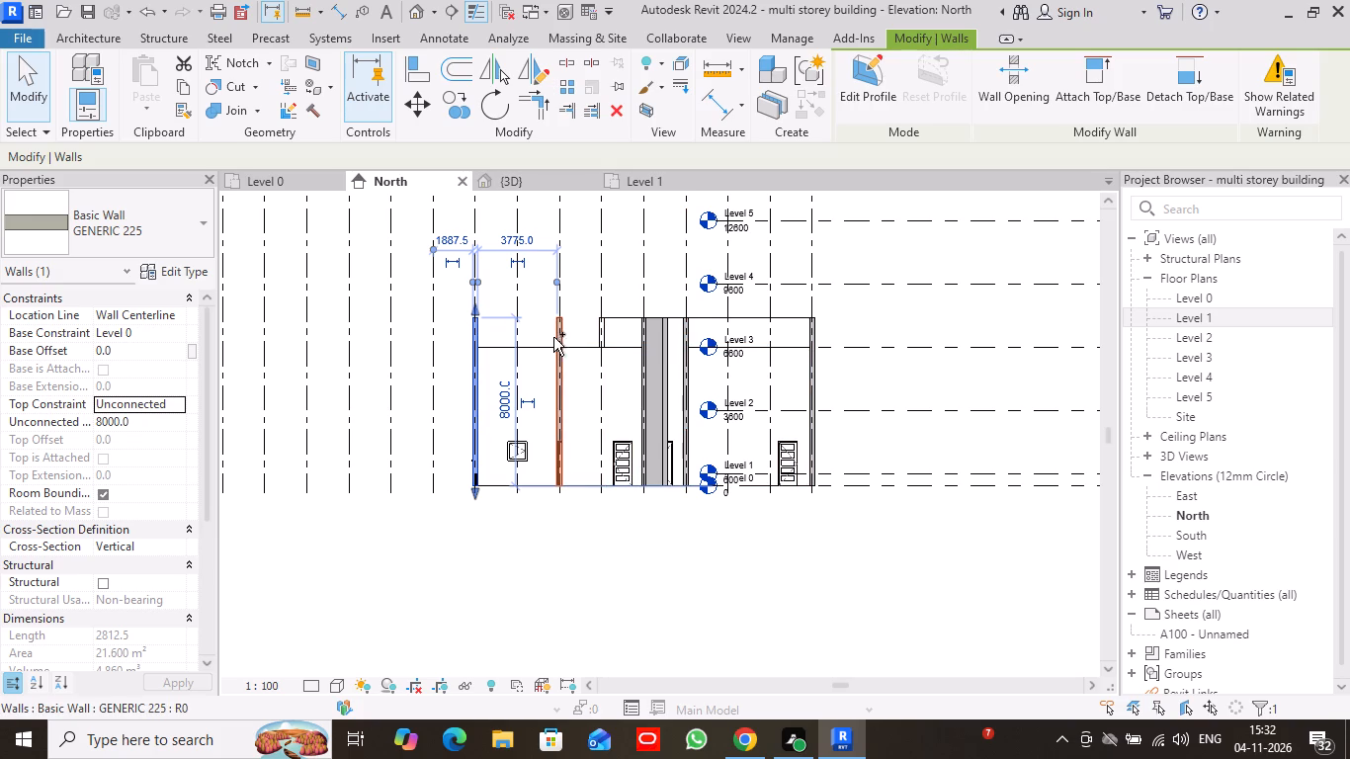
pyautogui.keyDown('ctrl'); pyautogui.click(555, 333); pyautogui.keyUp('ctrl')
pyautogui.keyDown('ctrl'); pyautogui.click(599, 327); pyautogui.keyUp('ctrl')
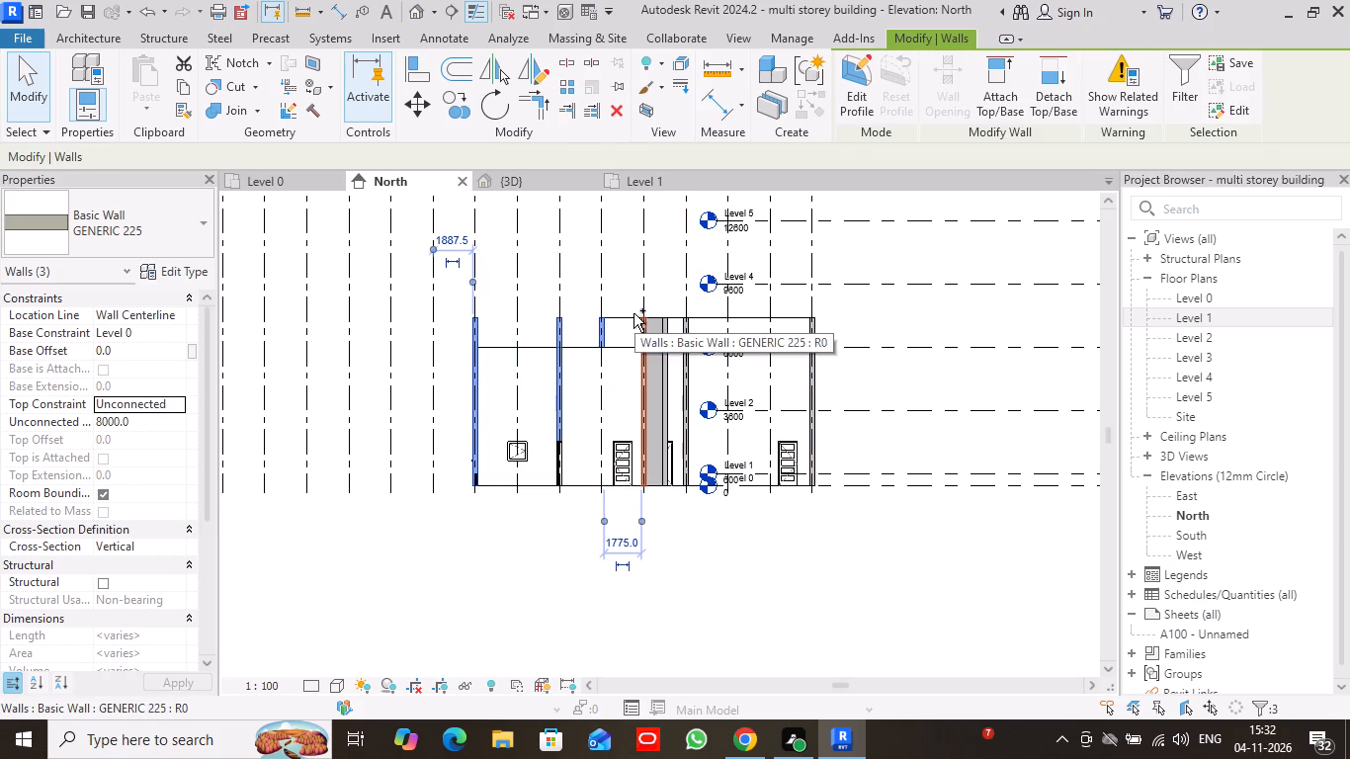
pyautogui.keyDown('ctrl'); pyautogui.click(629, 314); pyautogui.keyUp('ctrl')
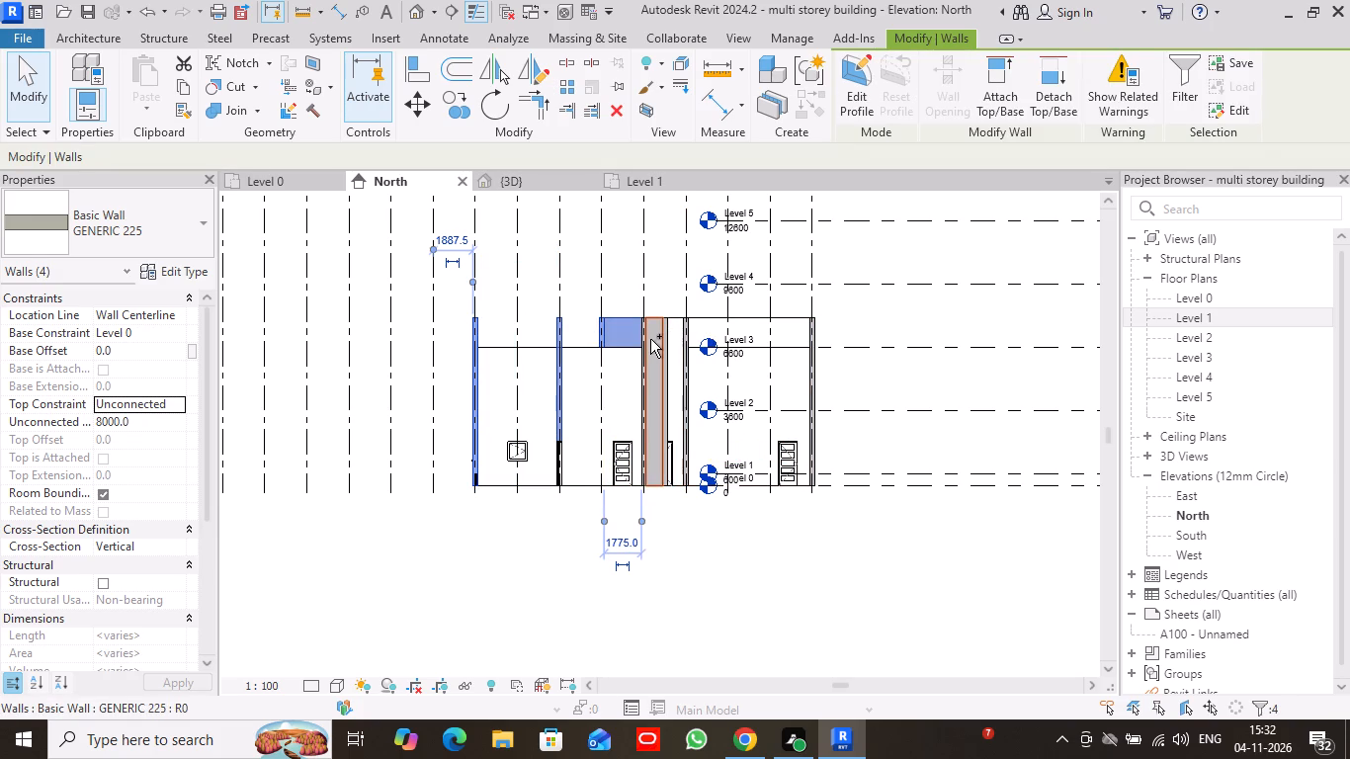
pyautogui.keyDown('ctrl'); pyautogui.click(728, 317); pyautogui.keyUp('ctrl')
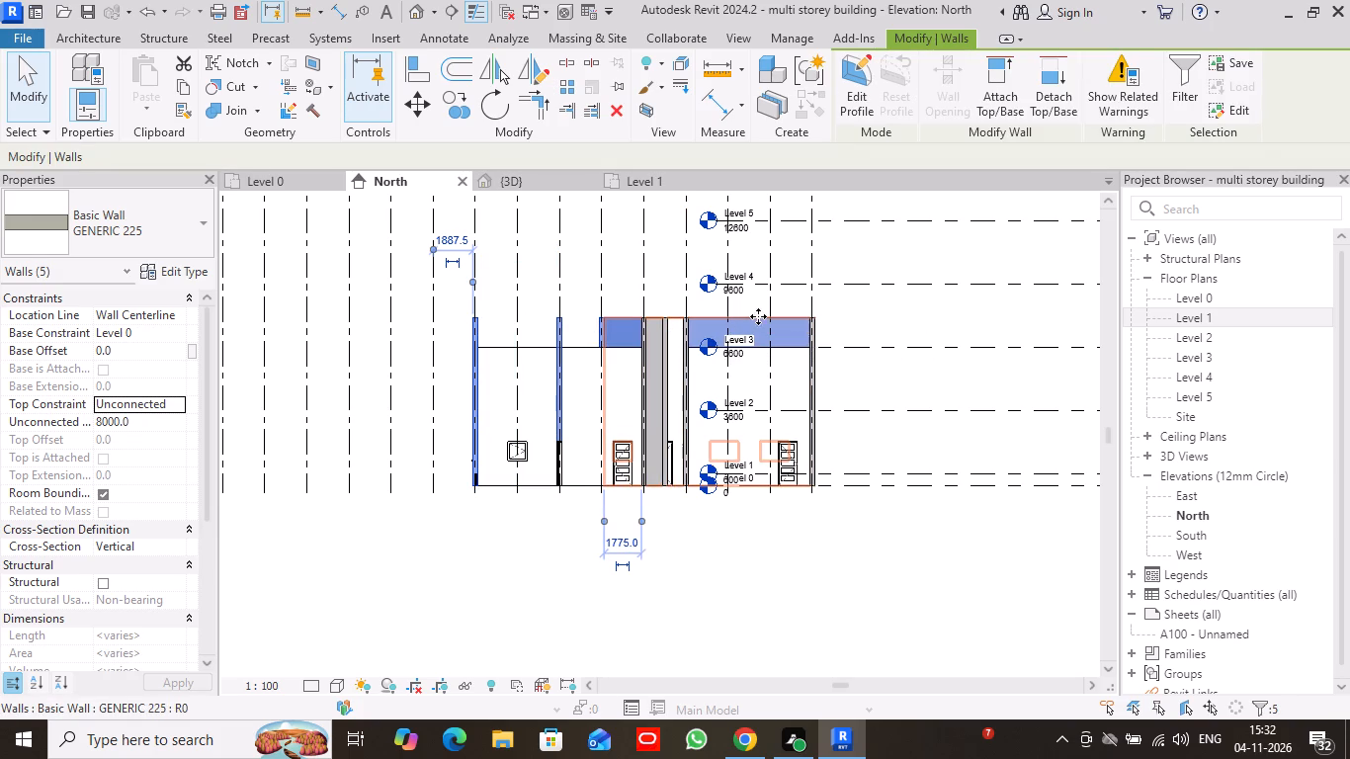
pyautogui.keyDown('ctrl'); pyautogui.click(809, 348); pyautogui.keyUp('ctrl')
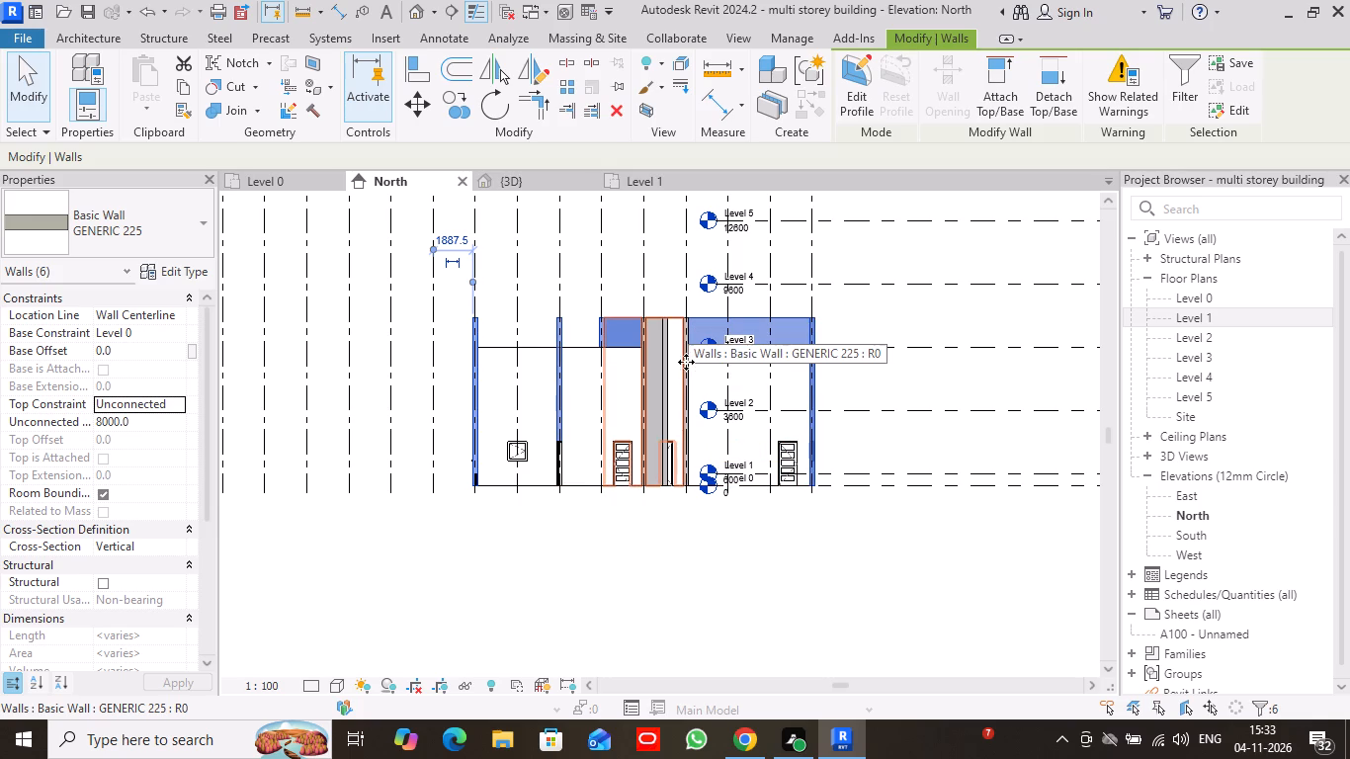
pyautogui.click(180, 397)
pyautogui.click(184, 483)
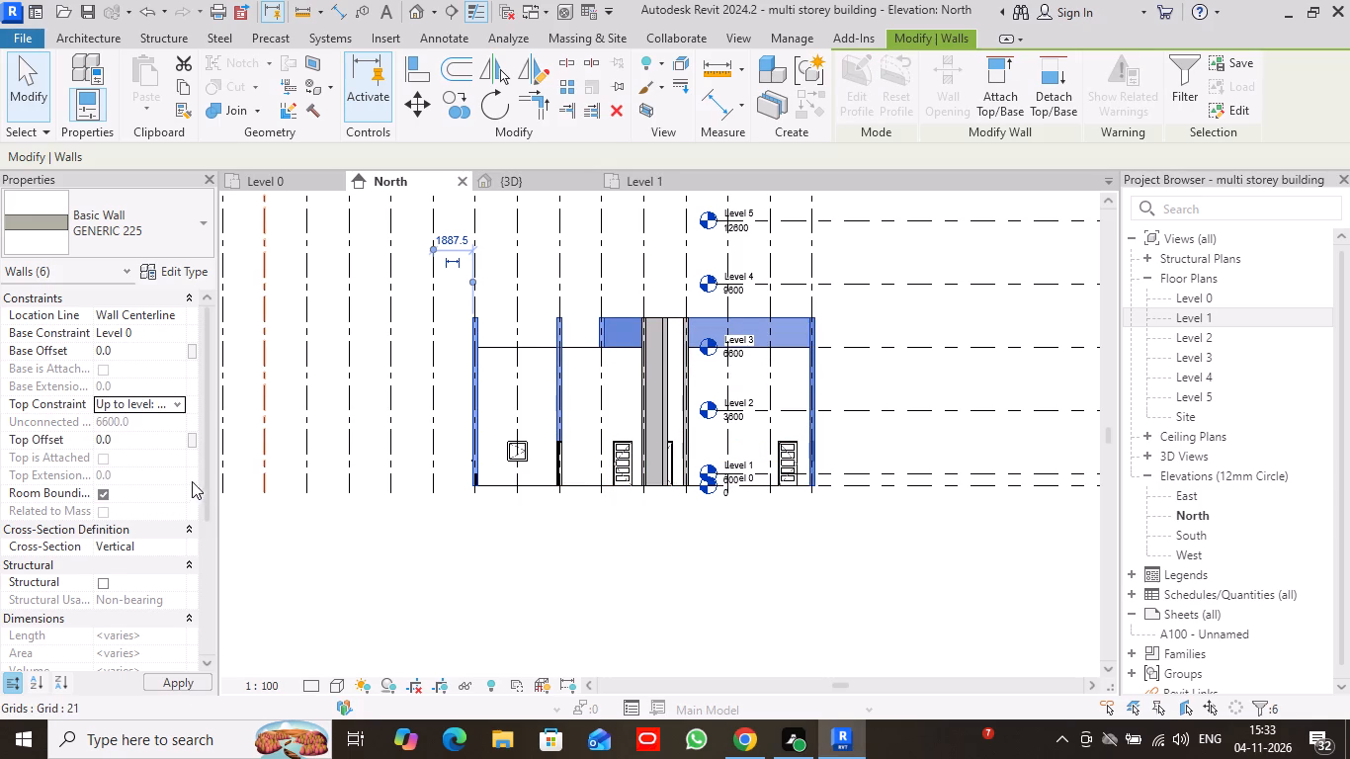
pyautogui.click(156, 684)
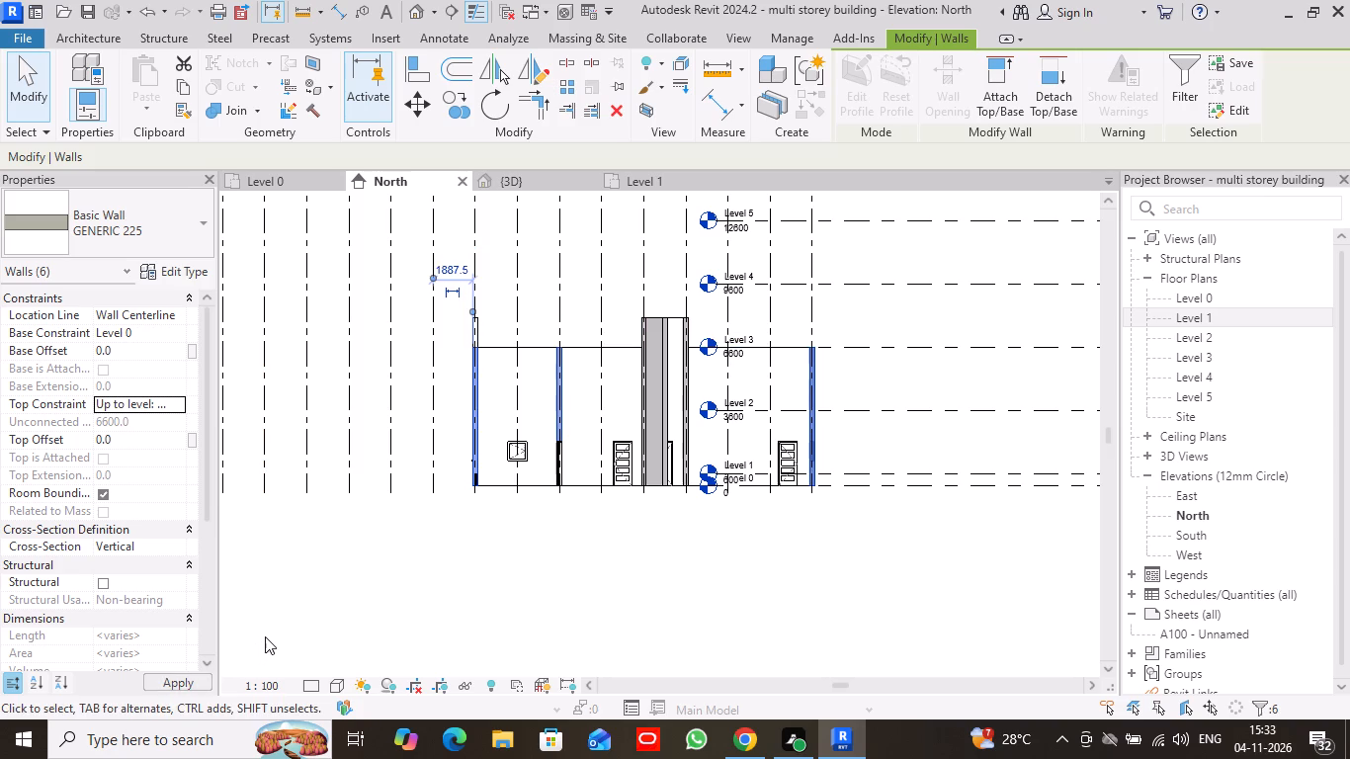
# Set the top constraint of the 1000 mm long wall and two more walls within the narrow central bay to Up to level: Level 3.
pyautogui.click(656, 320)
pyautogui.click(175, 400)
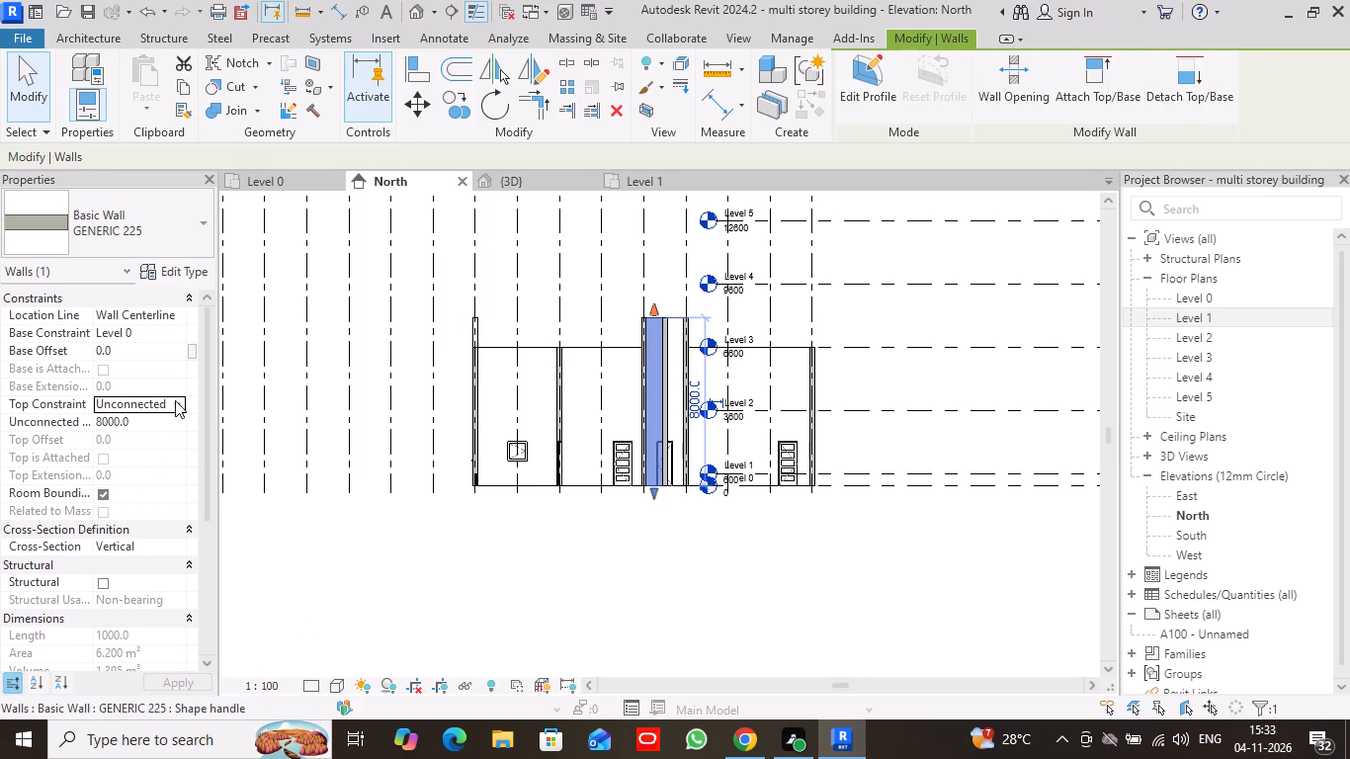
pyautogui.click(170, 478)
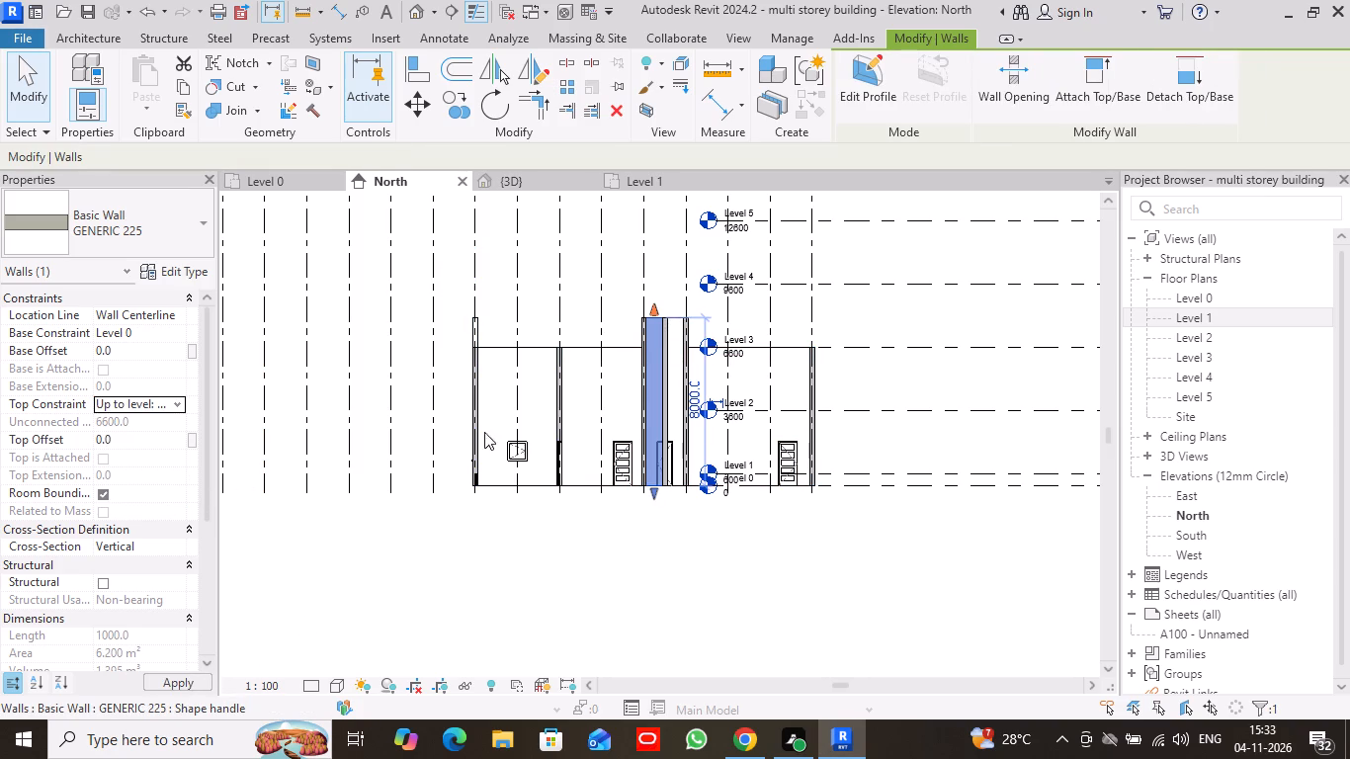
pyautogui.keyDown('ctrl'); pyautogui.click(644, 333); pyautogui.keyUp('ctrl')
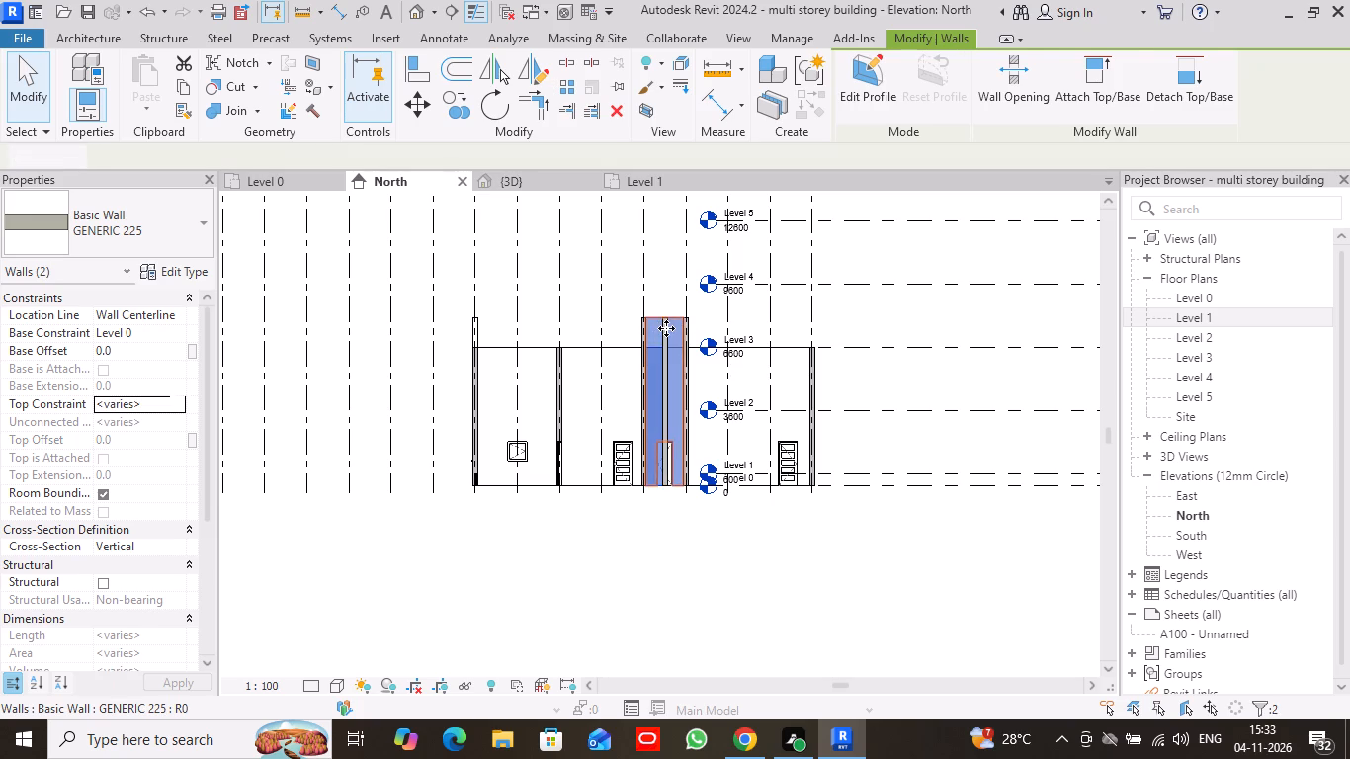
pyautogui.keyDown('ctrl'); pyautogui.click(664, 336); pyautogui.keyUp('ctrl')
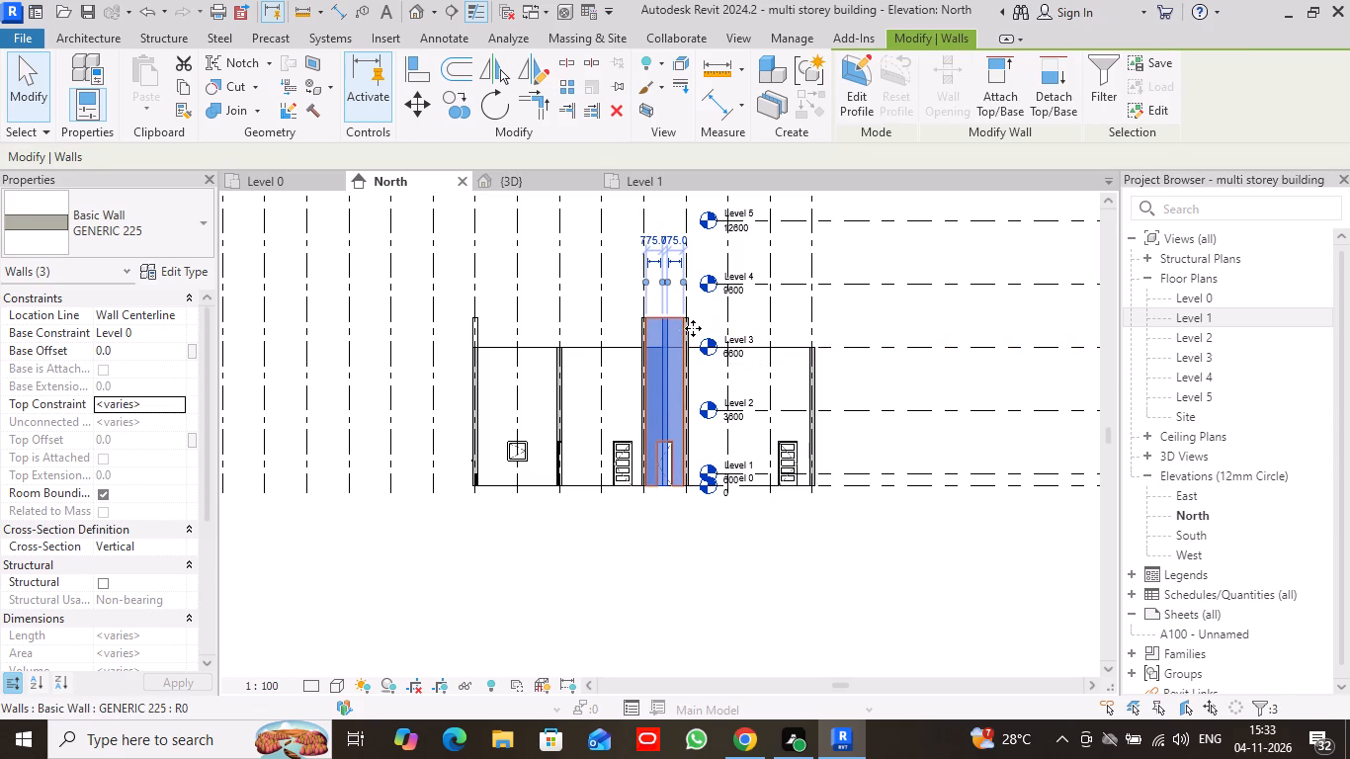
pyautogui.click(166, 405)
pyautogui.click(172, 405)
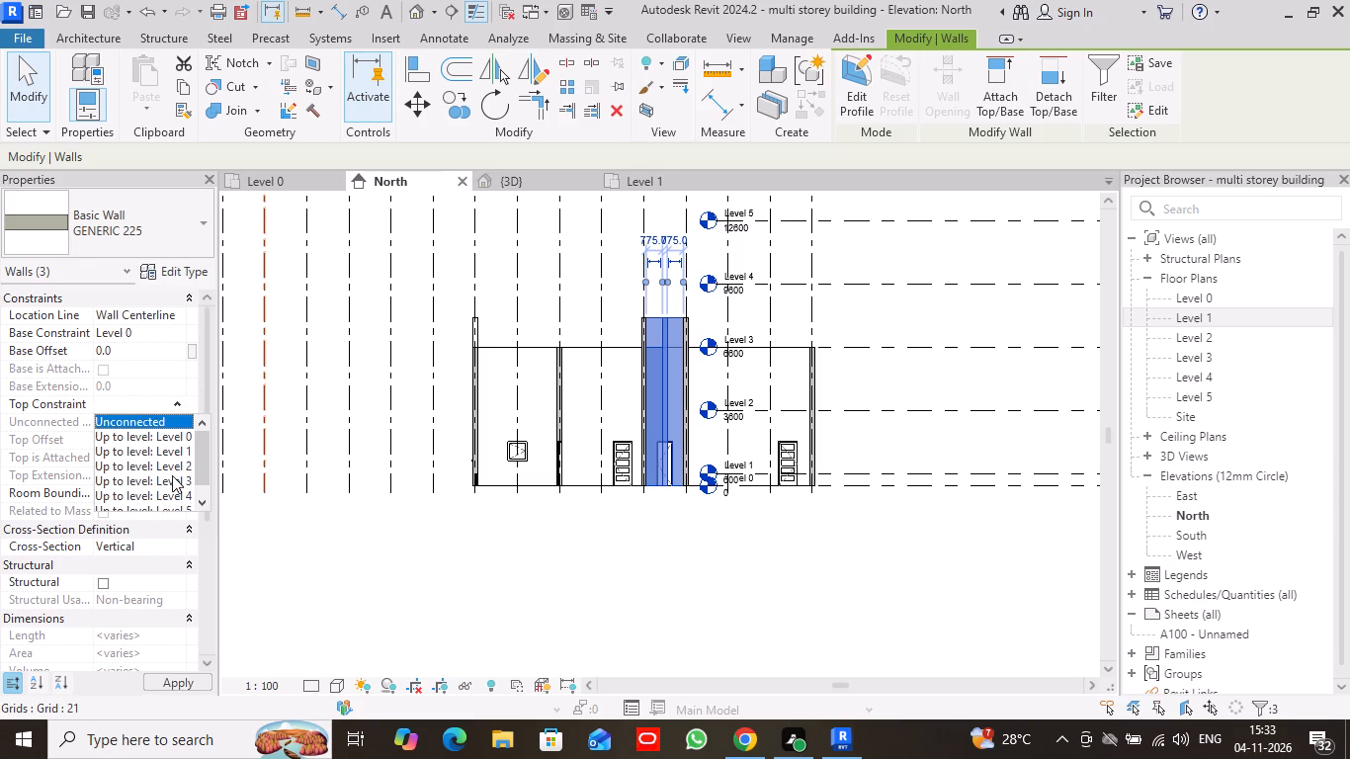
pyautogui.click(178, 478)
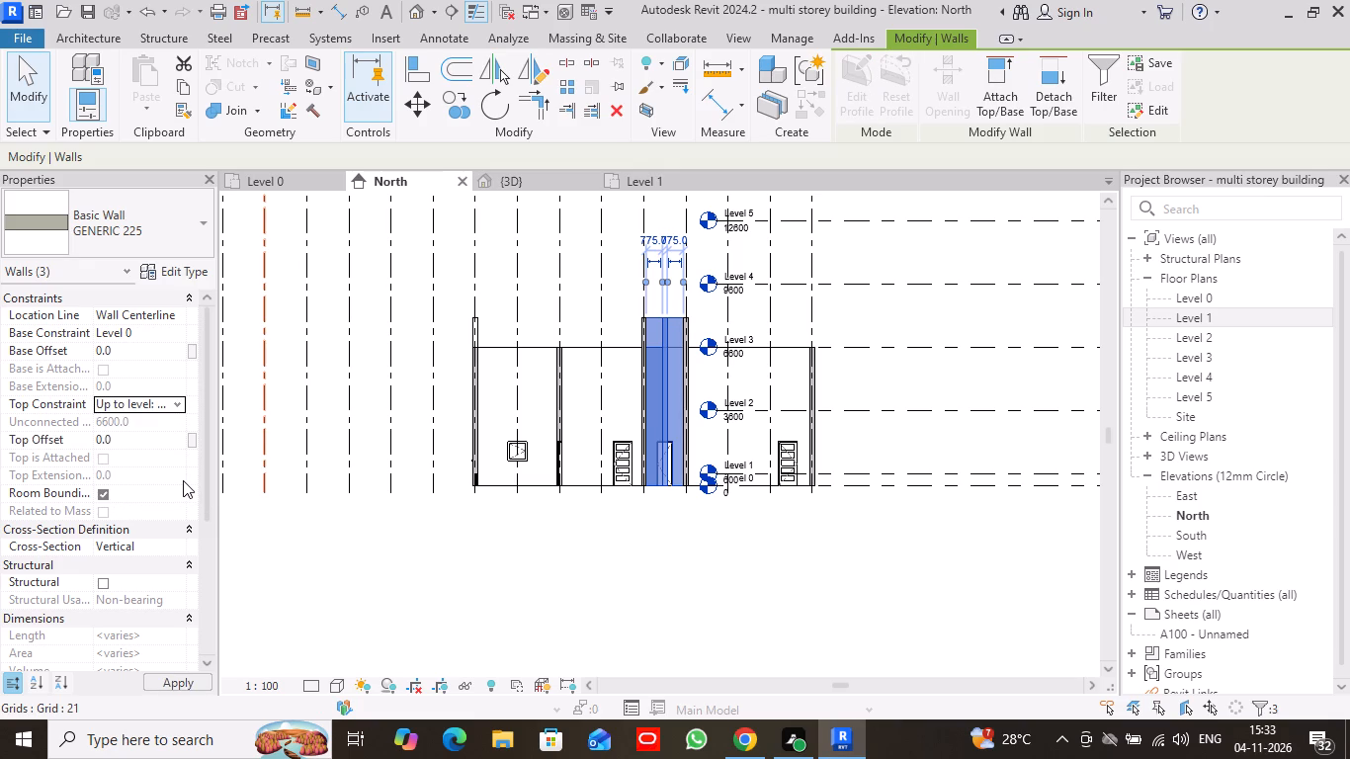
pyautogui.click(182, 681)
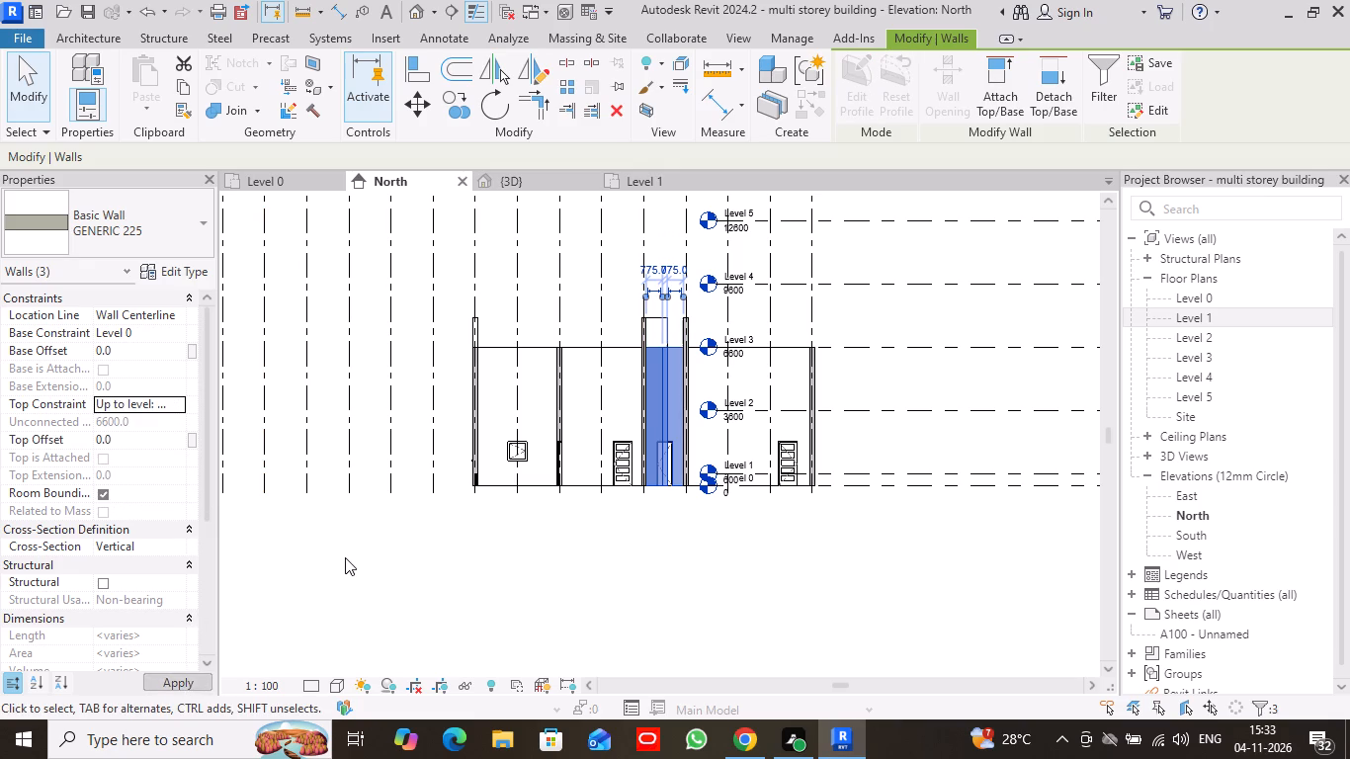
# Set the top constraint of the two end-on 6000 mm long walls flanking the narrow central bay to Up to level: Level 3.
pyautogui.click(651, 323)
pyautogui.click(168, 402)
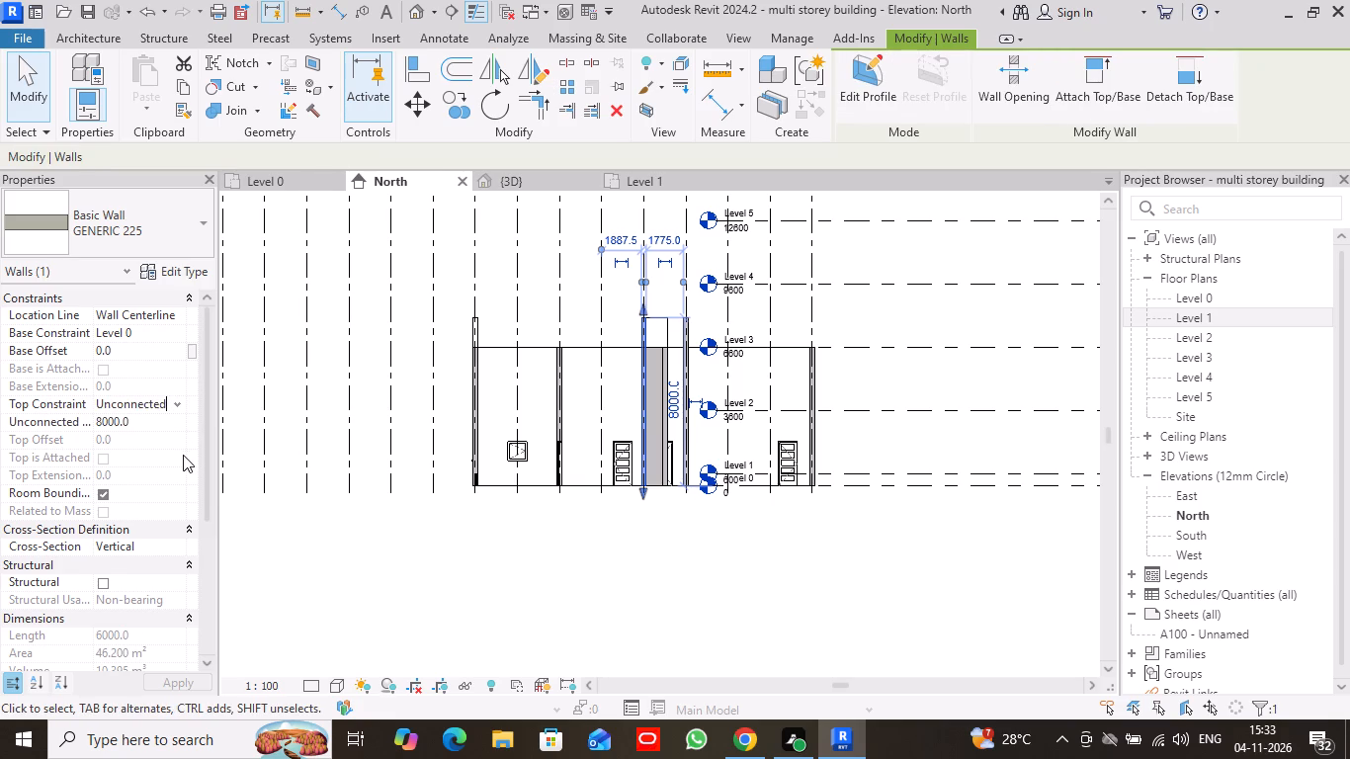
pyautogui.click(178, 403)
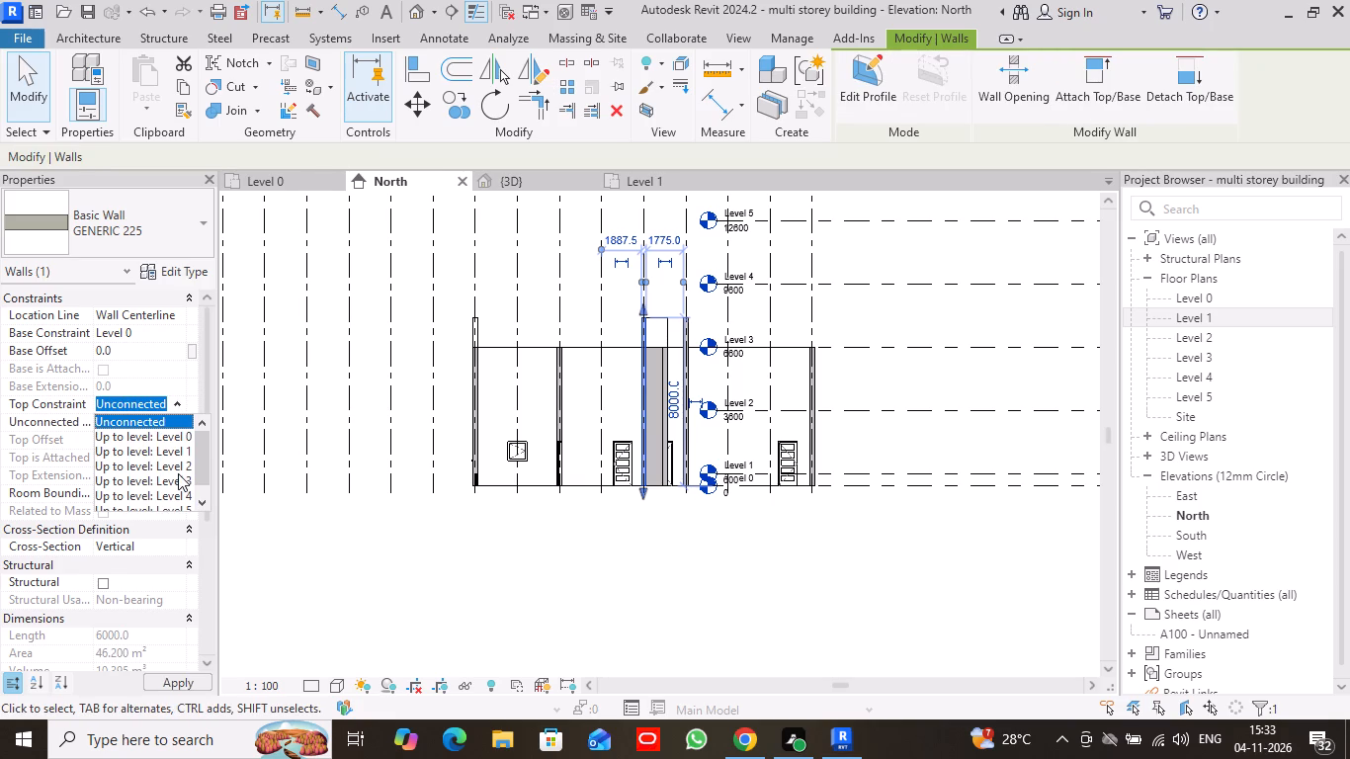
pyautogui.click(180, 481)
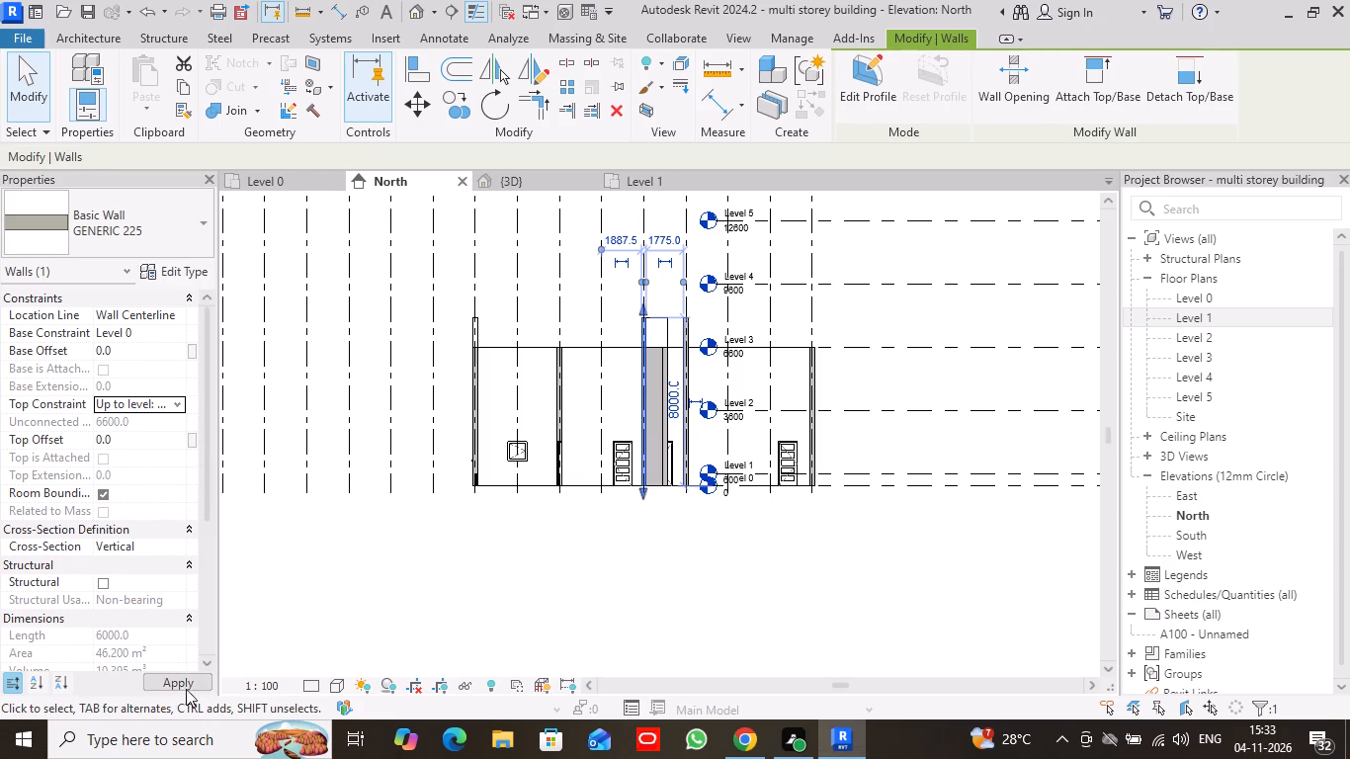
pyautogui.click(184, 683)
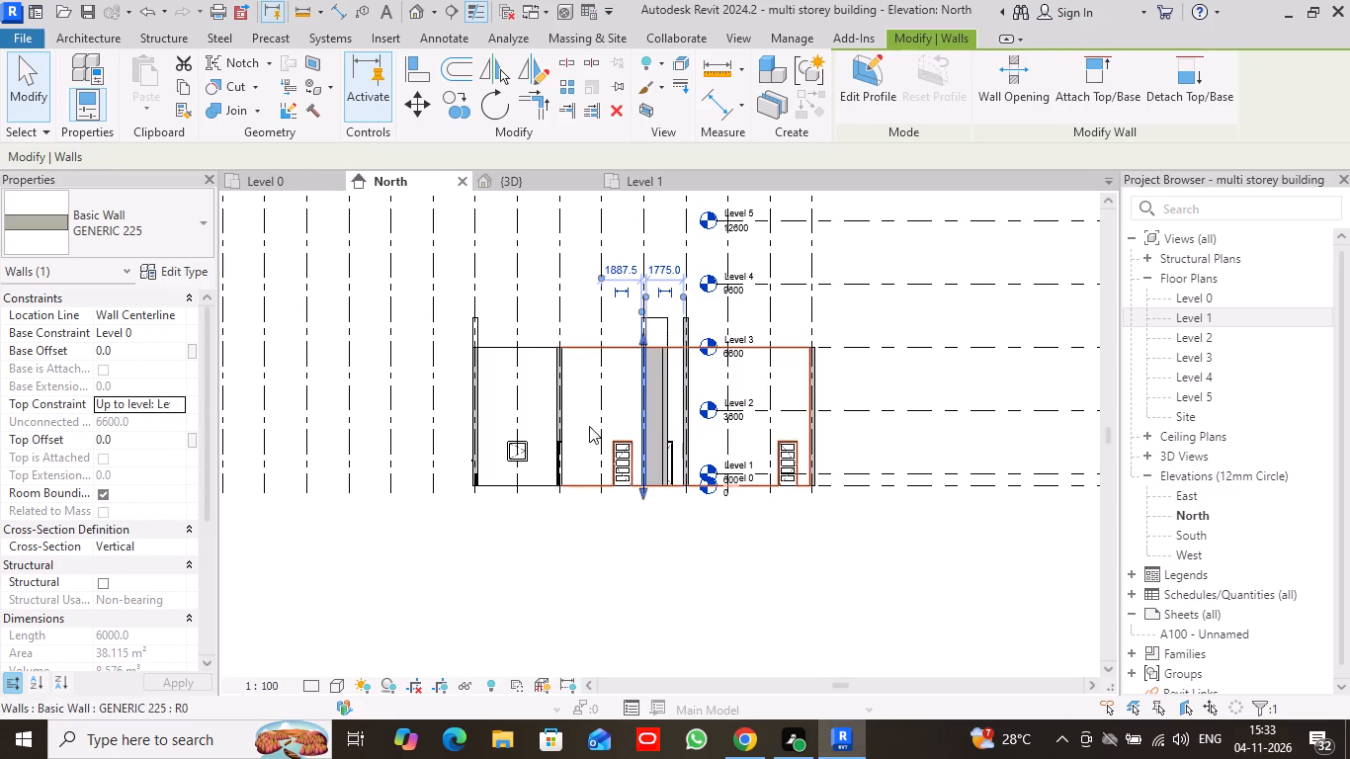
pyautogui.click(622, 615)
pyautogui.click(685, 331)
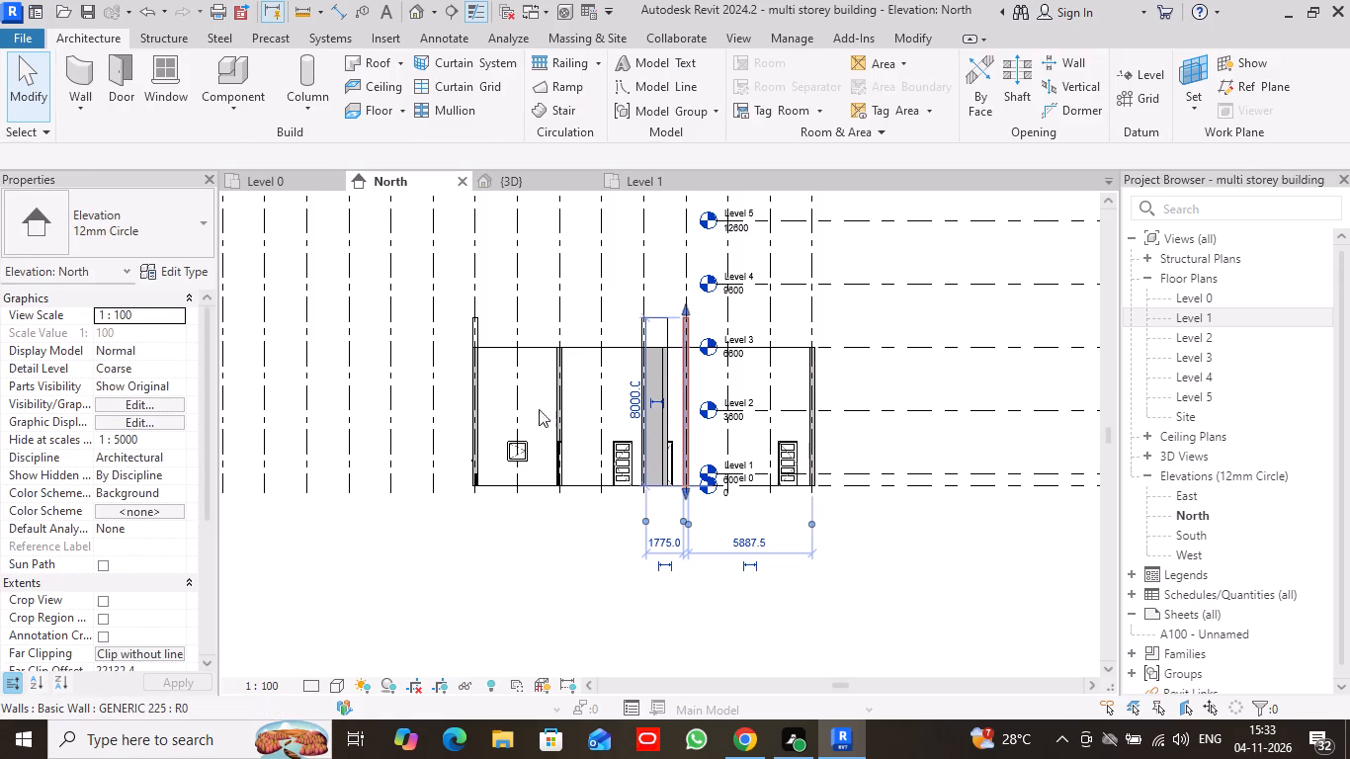
pyautogui.click(169, 405)
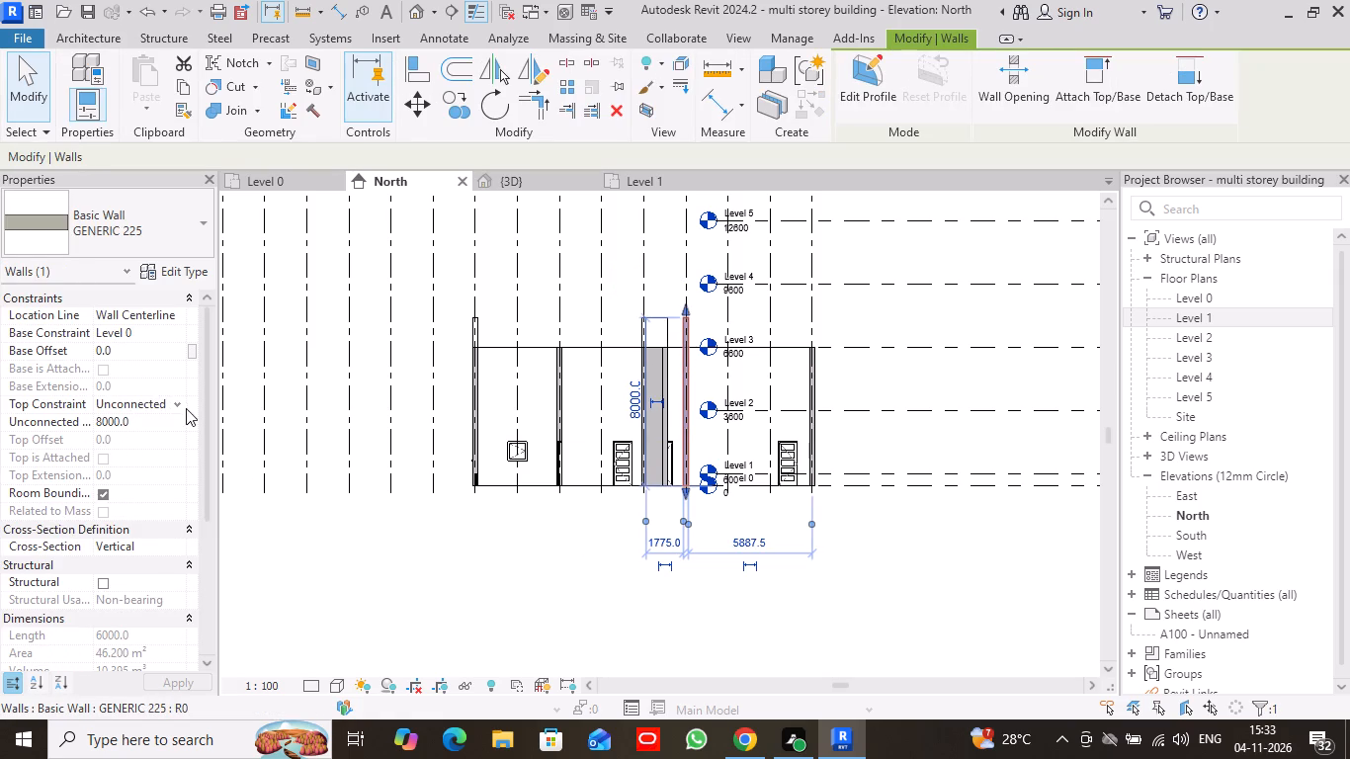
pyautogui.click(171, 402)
pyautogui.click(176, 481)
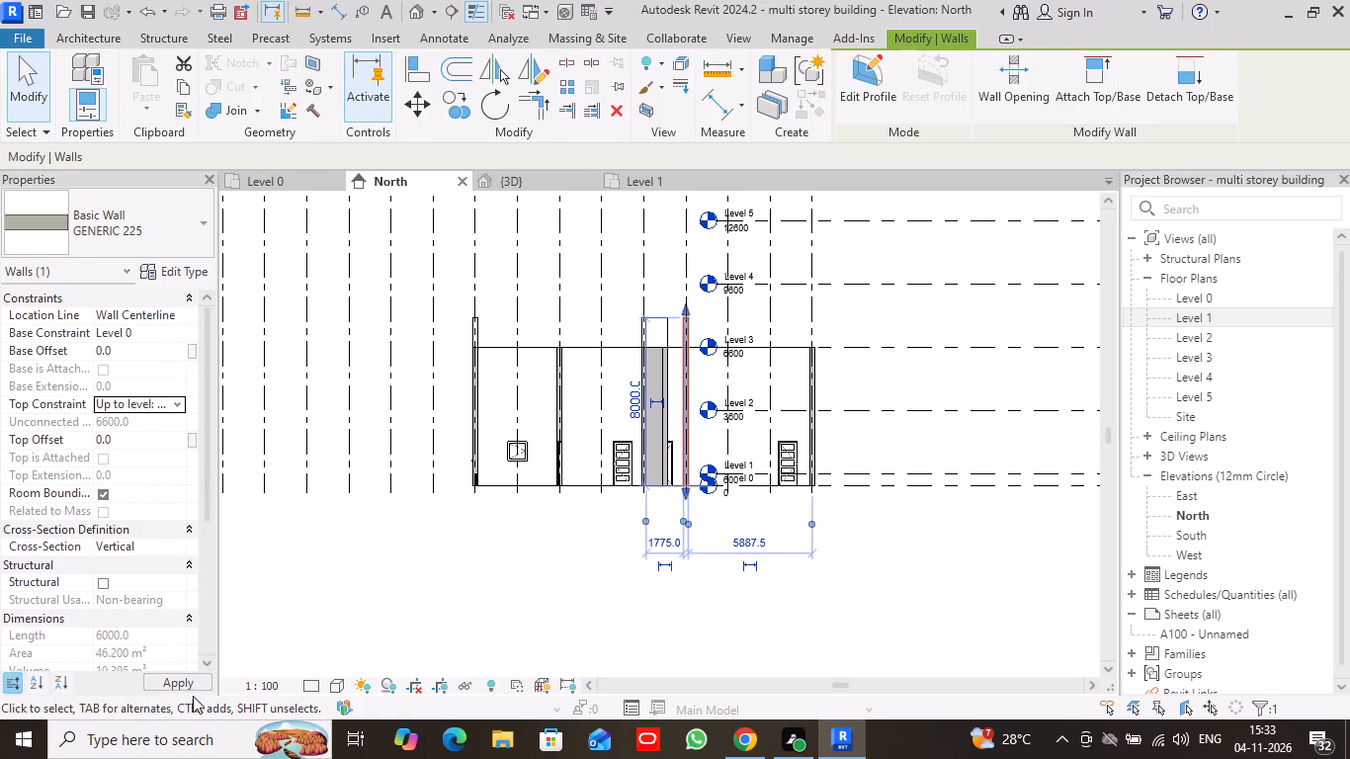
pyautogui.click(187, 679)
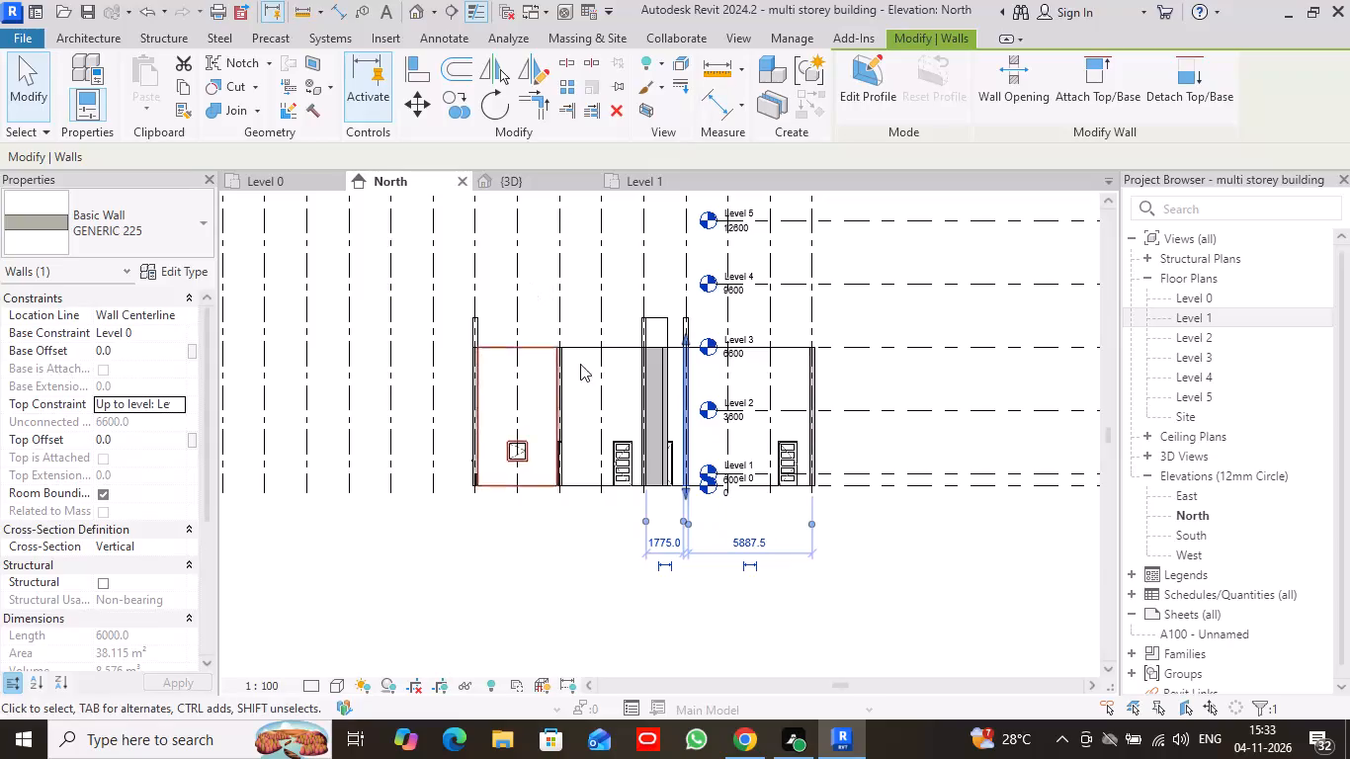
# Set the top constraint of the 6050 mm long end-on wall on grid 11 to Up to level: Level 3.
pyautogui.click(683, 323)
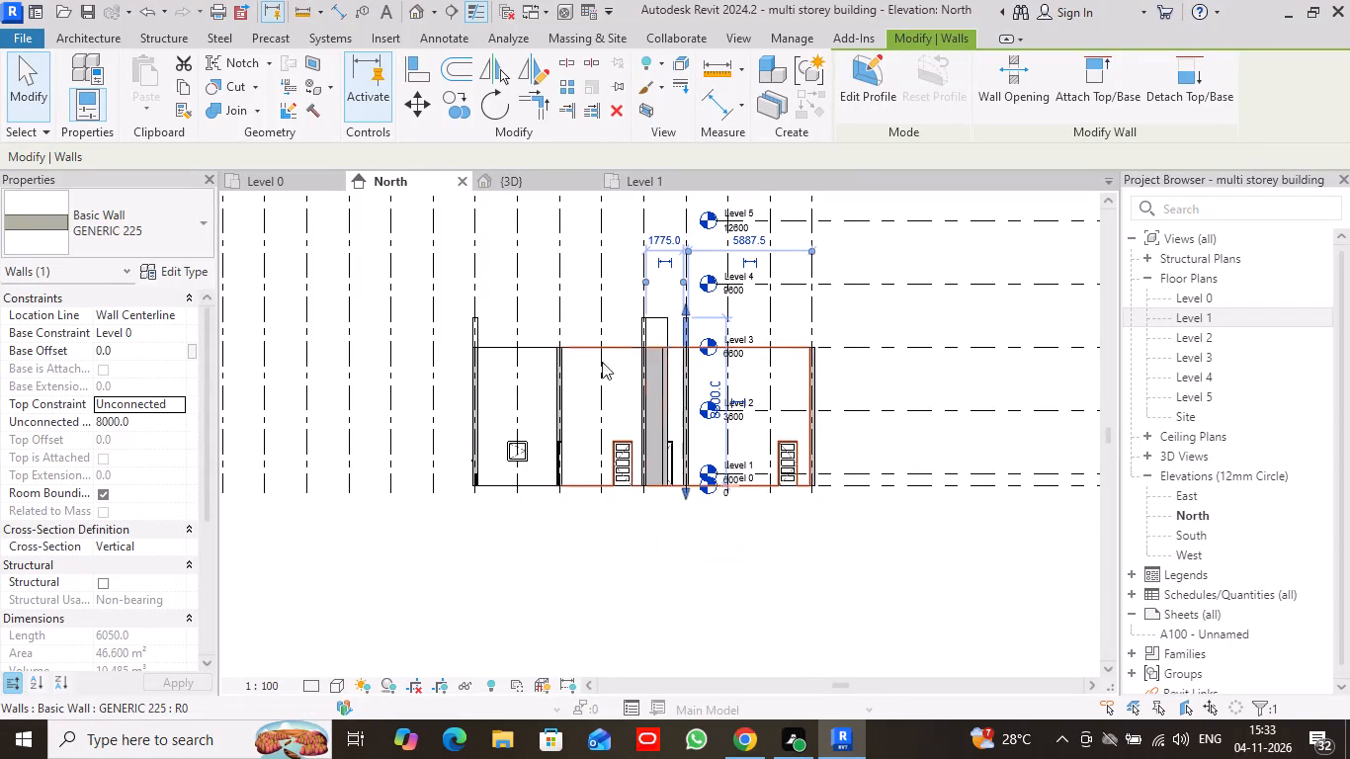
pyautogui.click(168, 398)
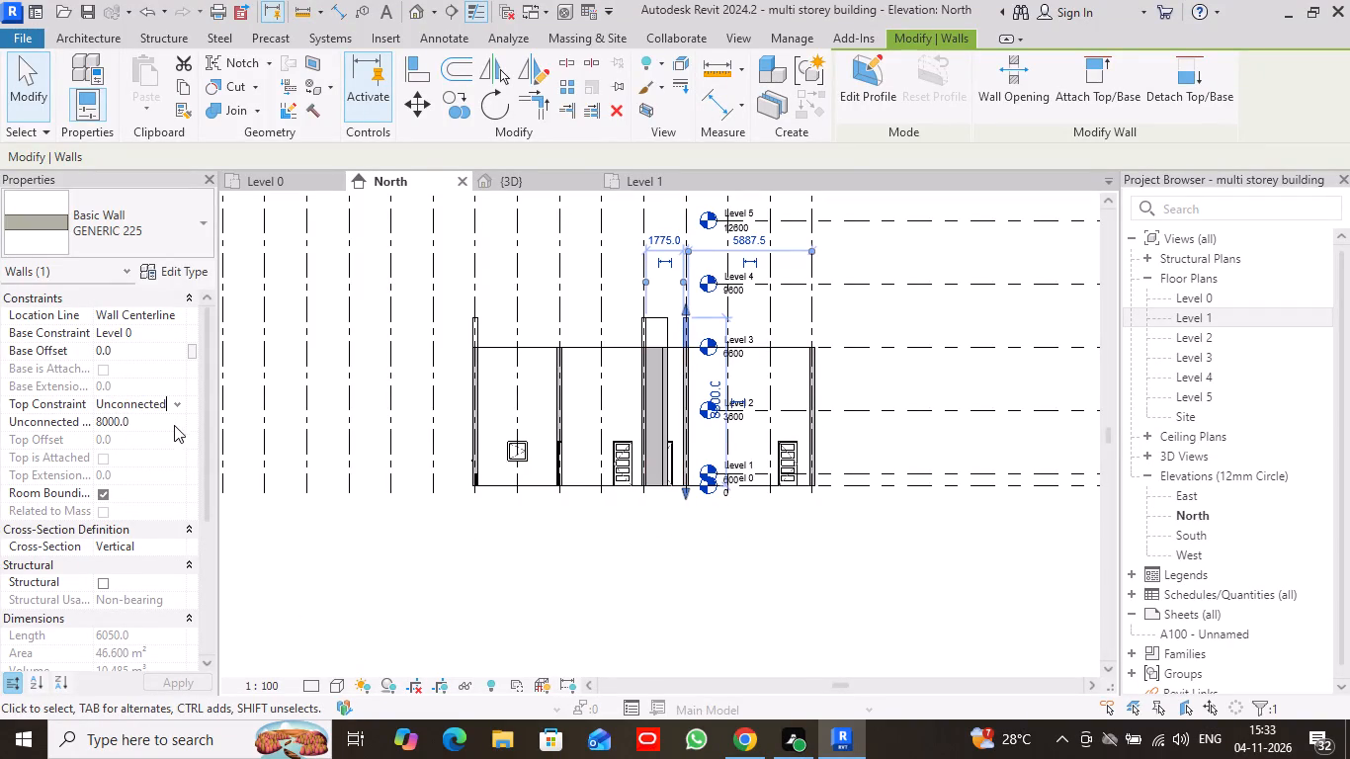
pyautogui.click(173, 401)
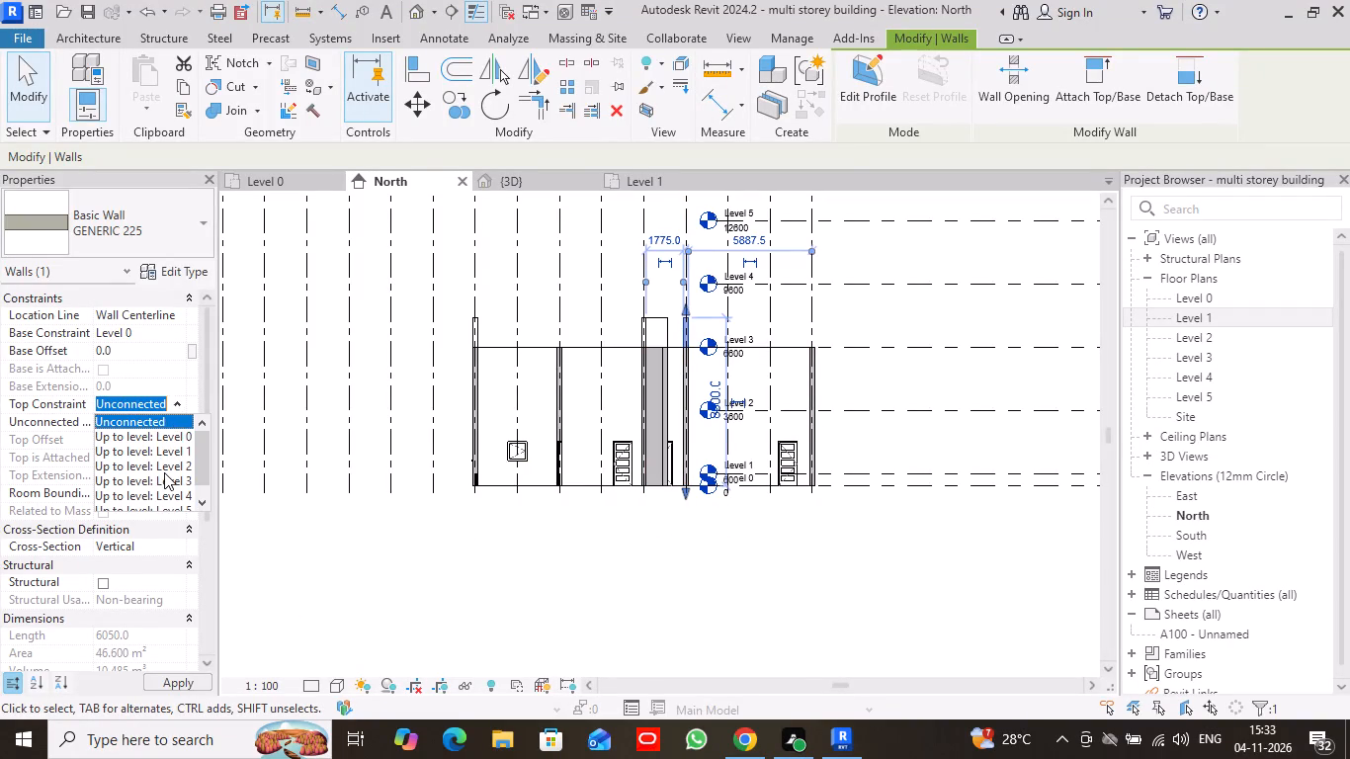
pyautogui.click(164, 477)
pyautogui.click(179, 683)
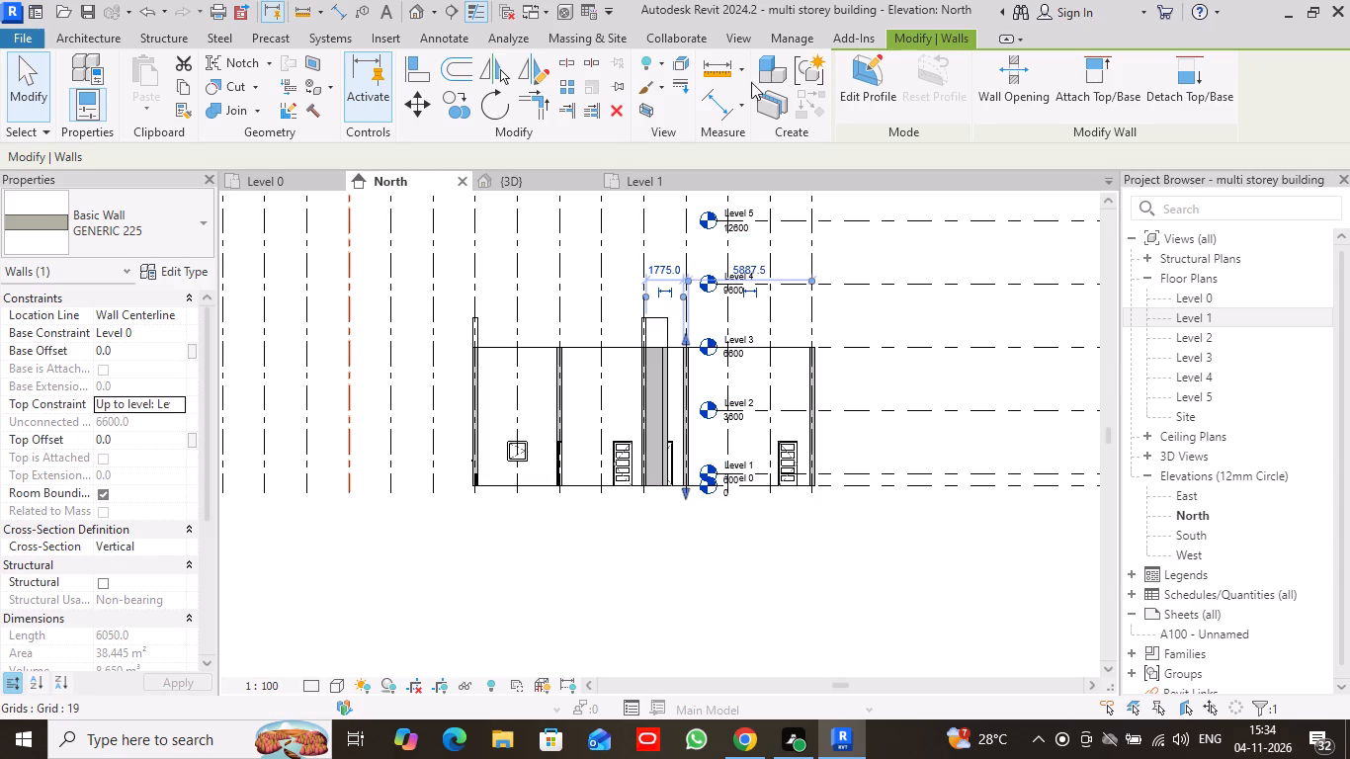
# Select the two taller end-on walls on grids 12 and 16 and set their top constraint to Up to level: Level 3.
pyautogui.click(644, 333)
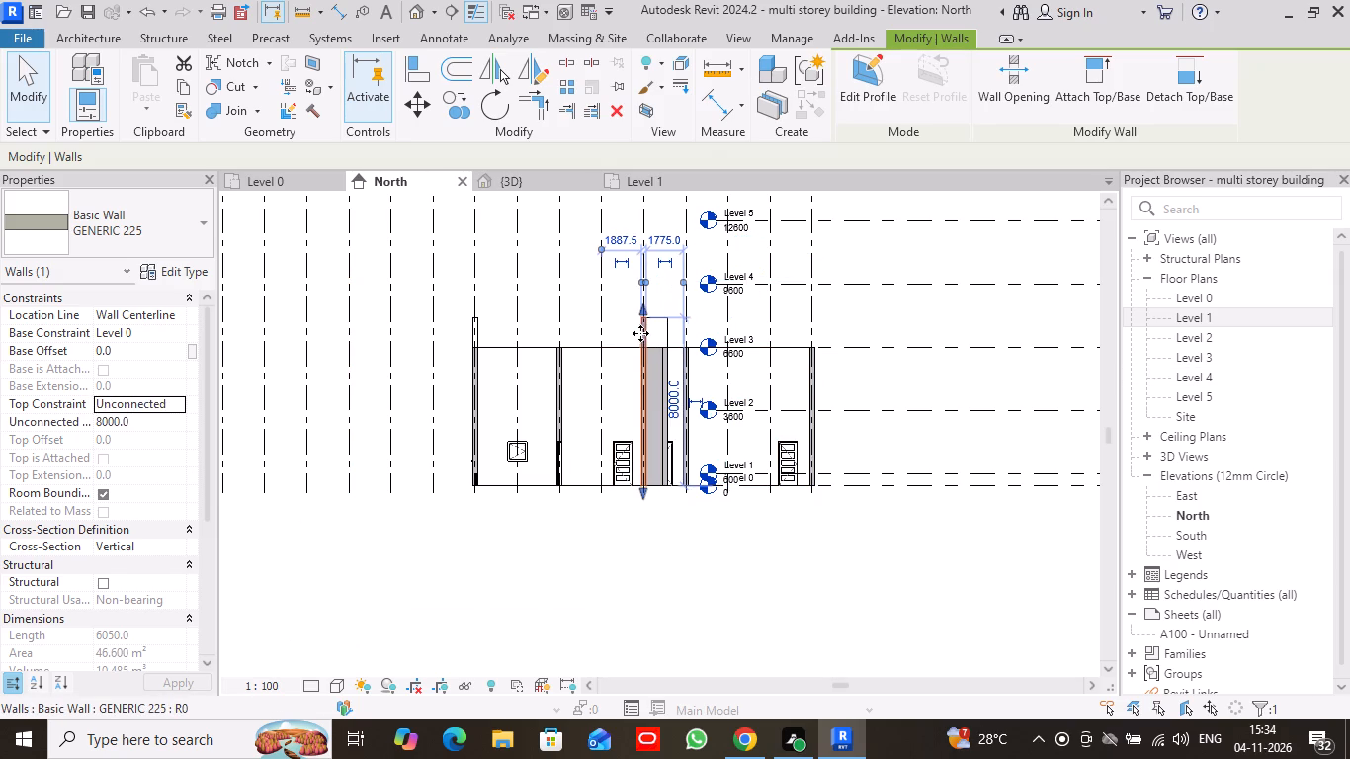
pyautogui.keyDown('ctrl'); pyautogui.click(475, 333); pyautogui.keyUp('ctrl')
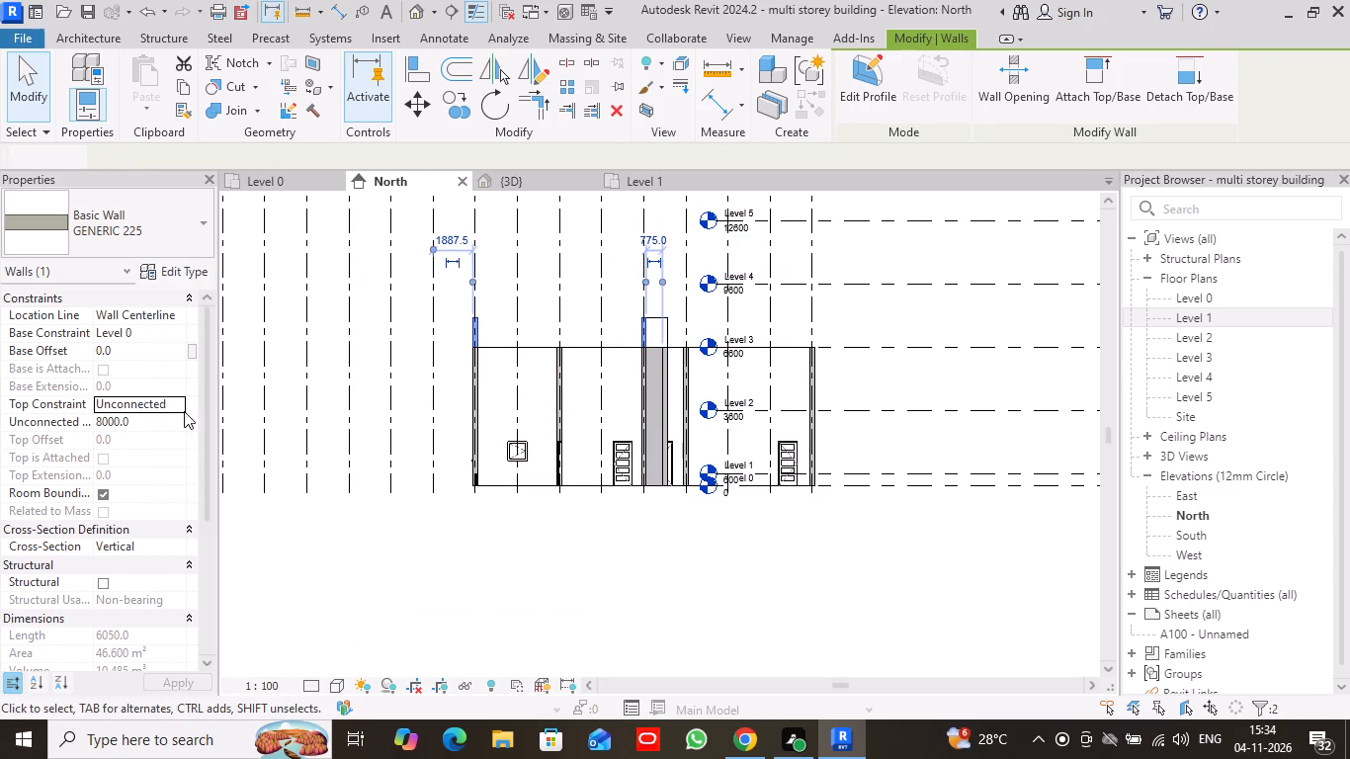
pyautogui.click(179, 396)
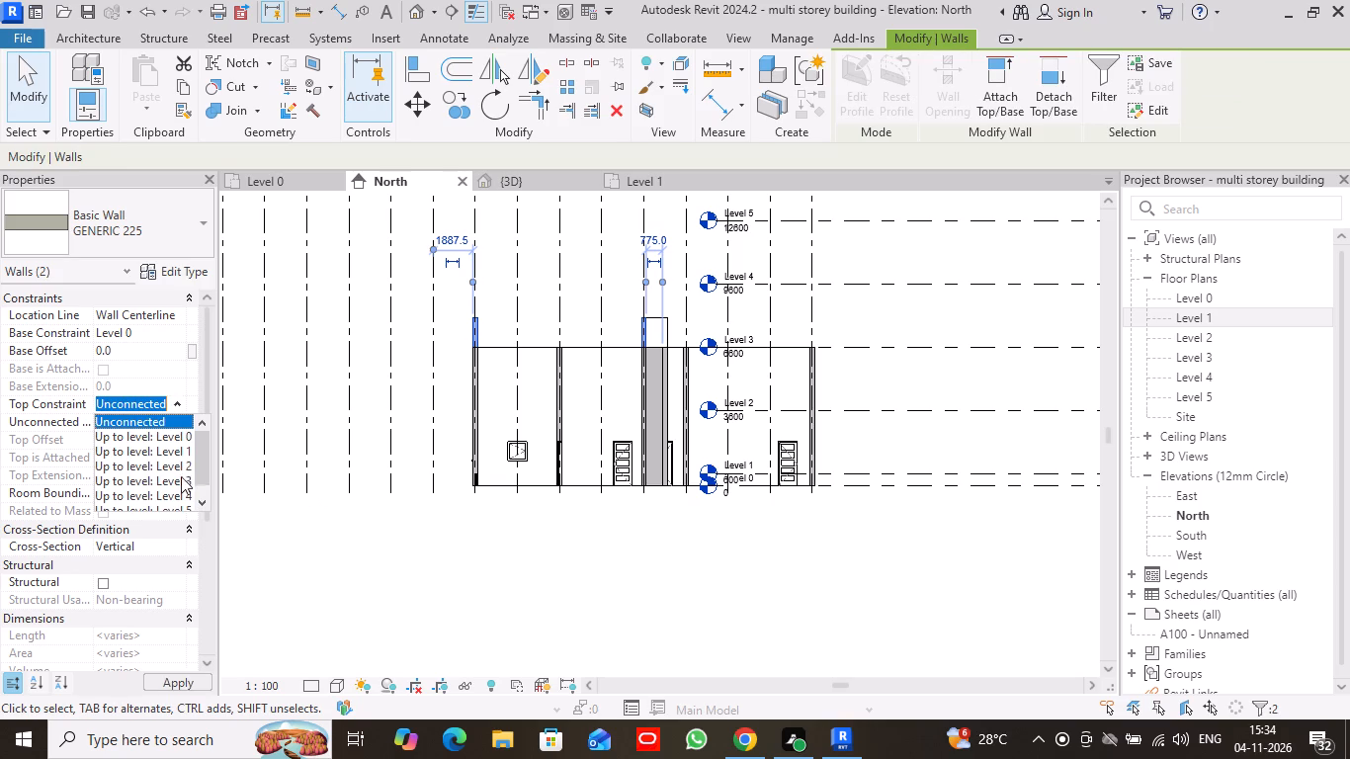
pyautogui.click(181, 477)
pyautogui.click(192, 682)
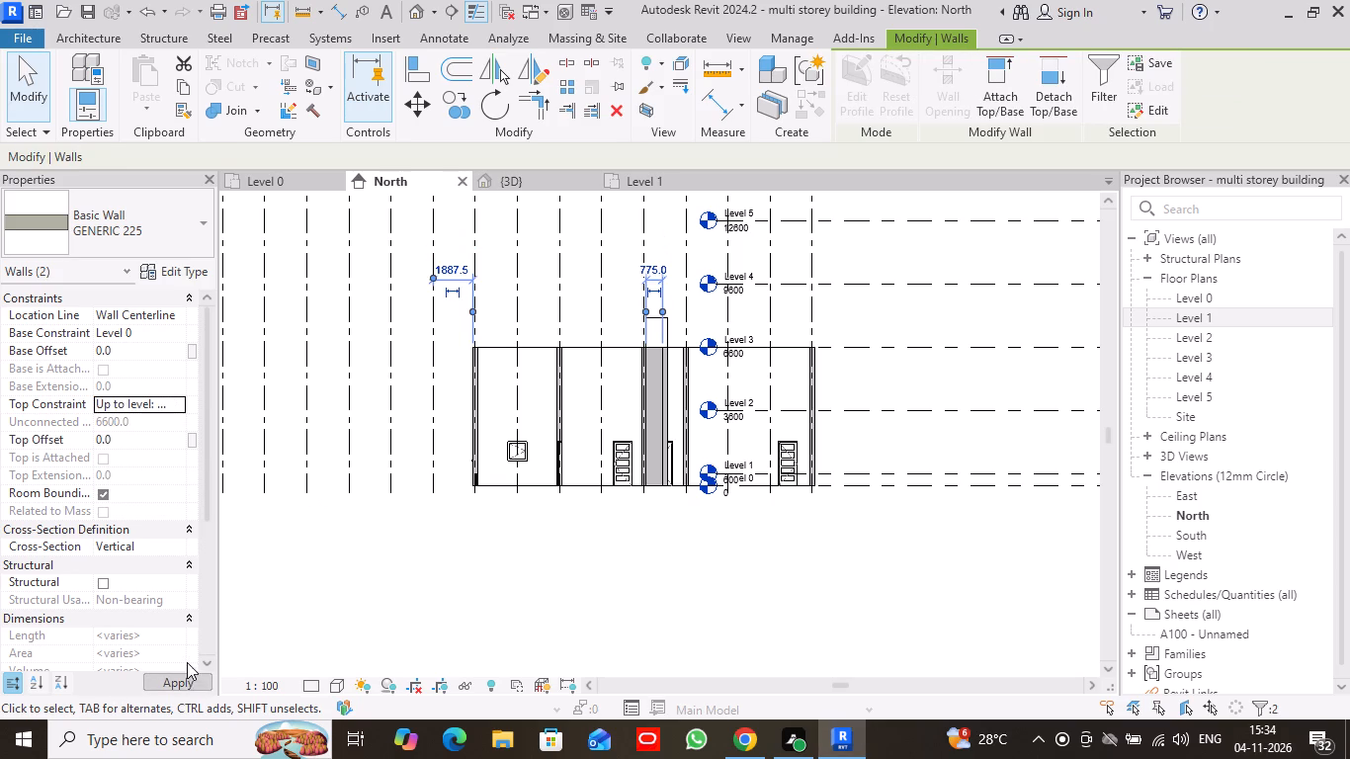
pyautogui.click(665, 616)
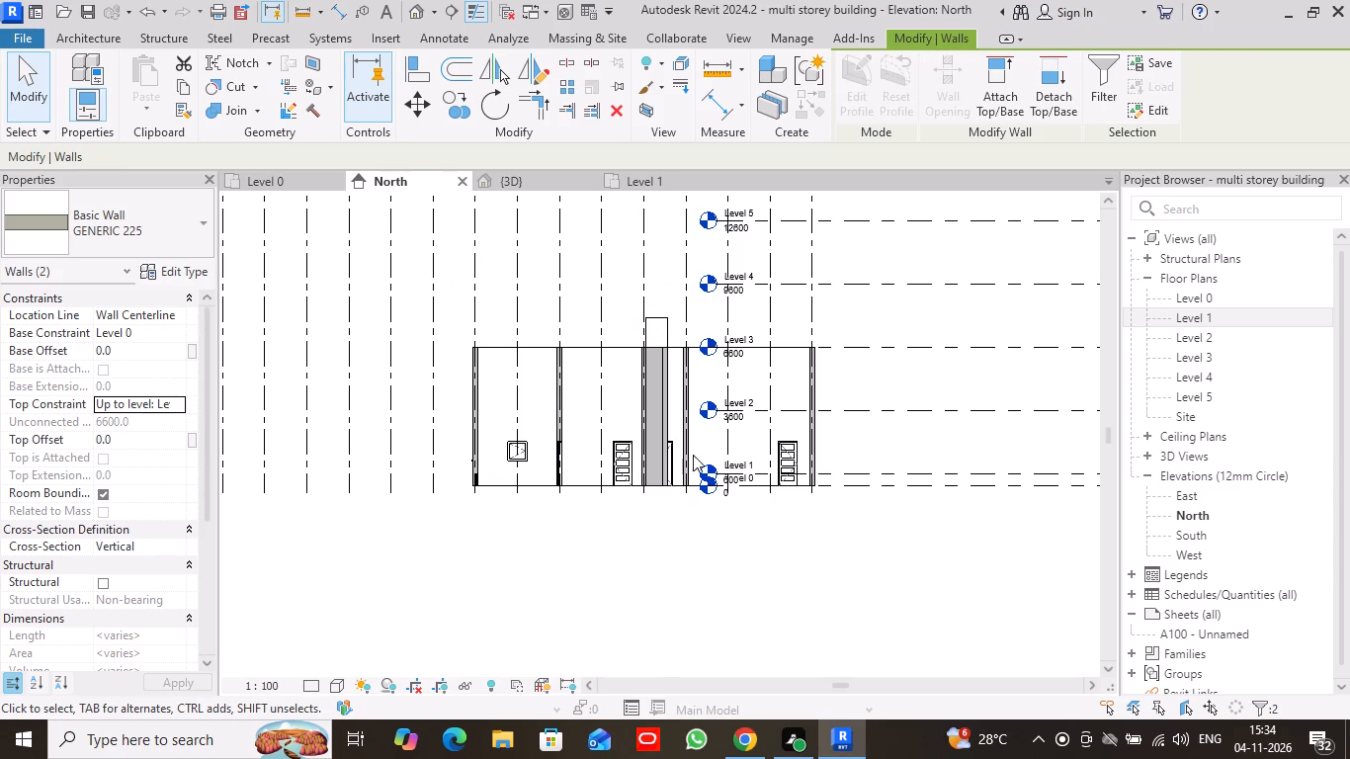
# Set the top constraint of the 1000 mm long facing wall between grids 11 and 12 to Up to level: Level 3.
pyautogui.click(657, 316)
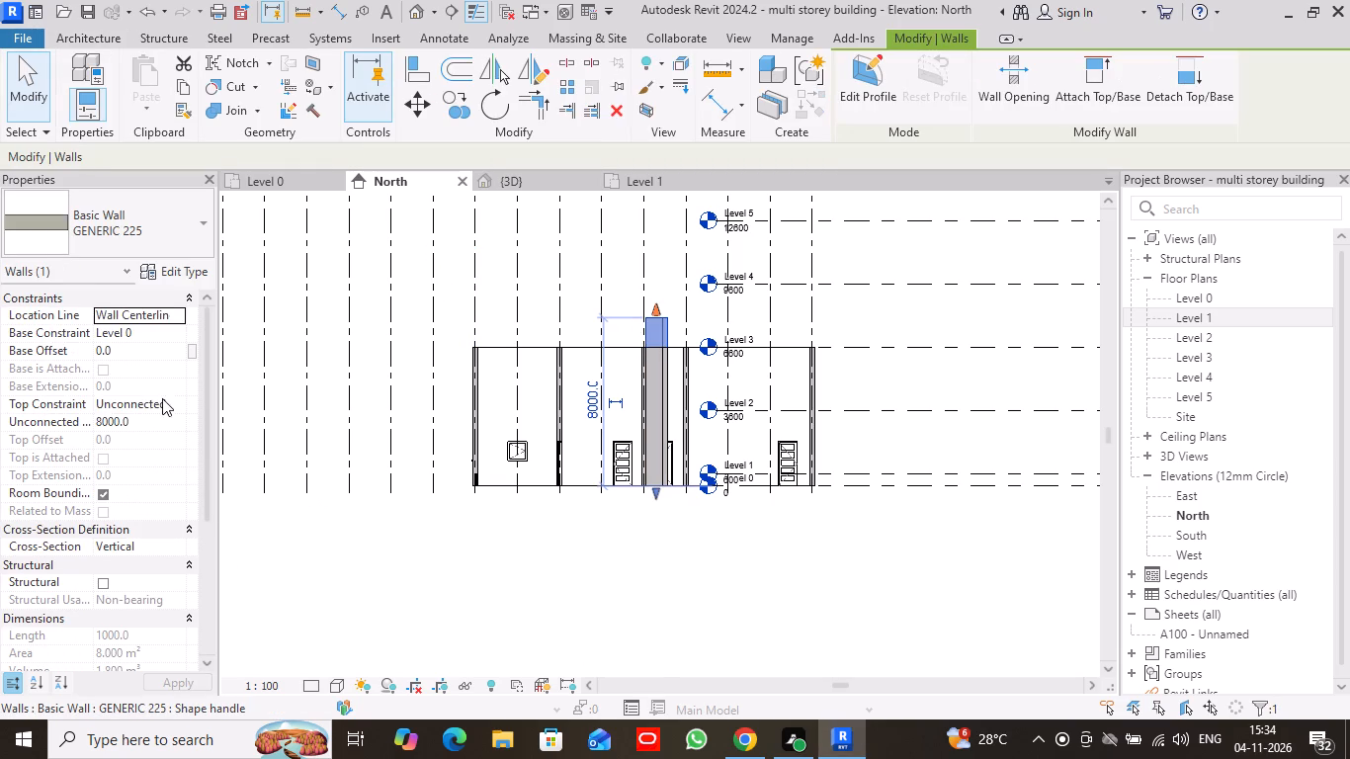
pyautogui.click(162, 398)
pyautogui.click(179, 401)
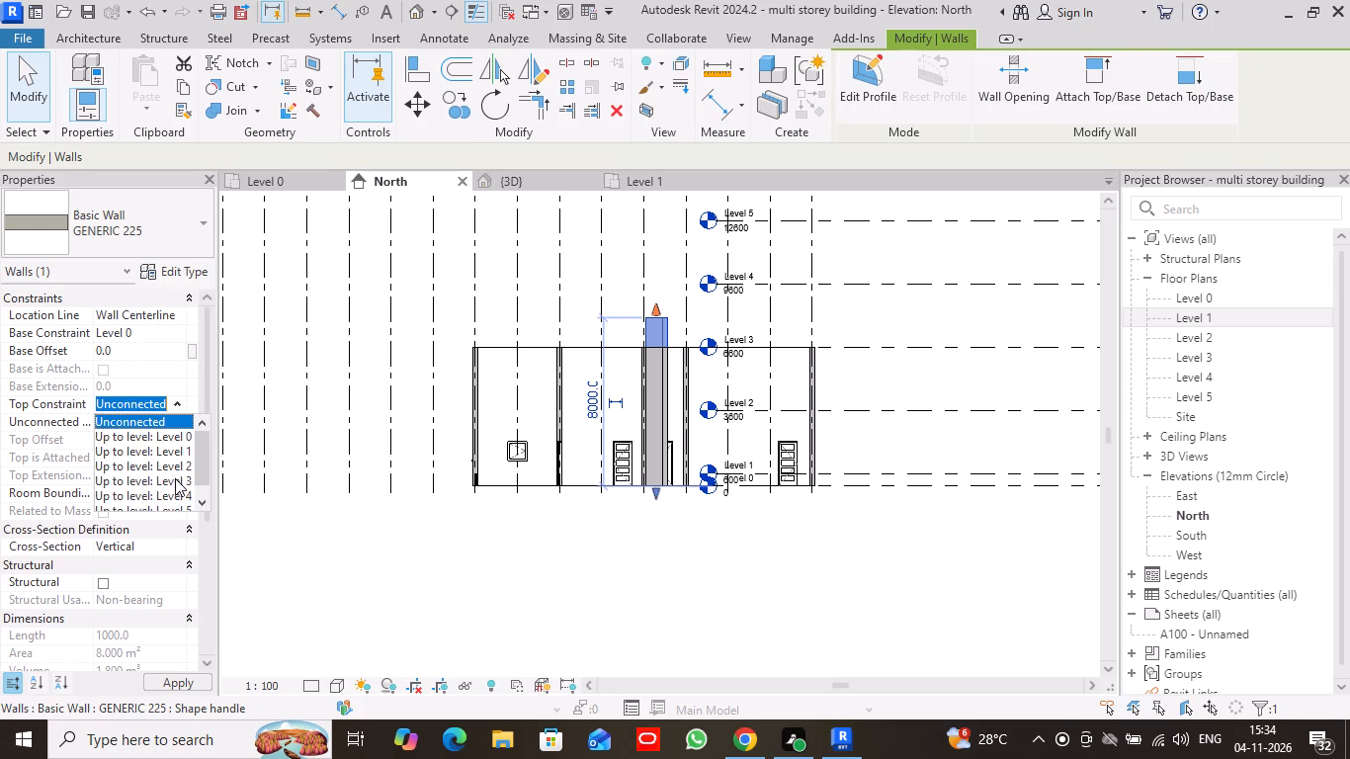
pyautogui.click(175, 478)
pyautogui.click(200, 678)
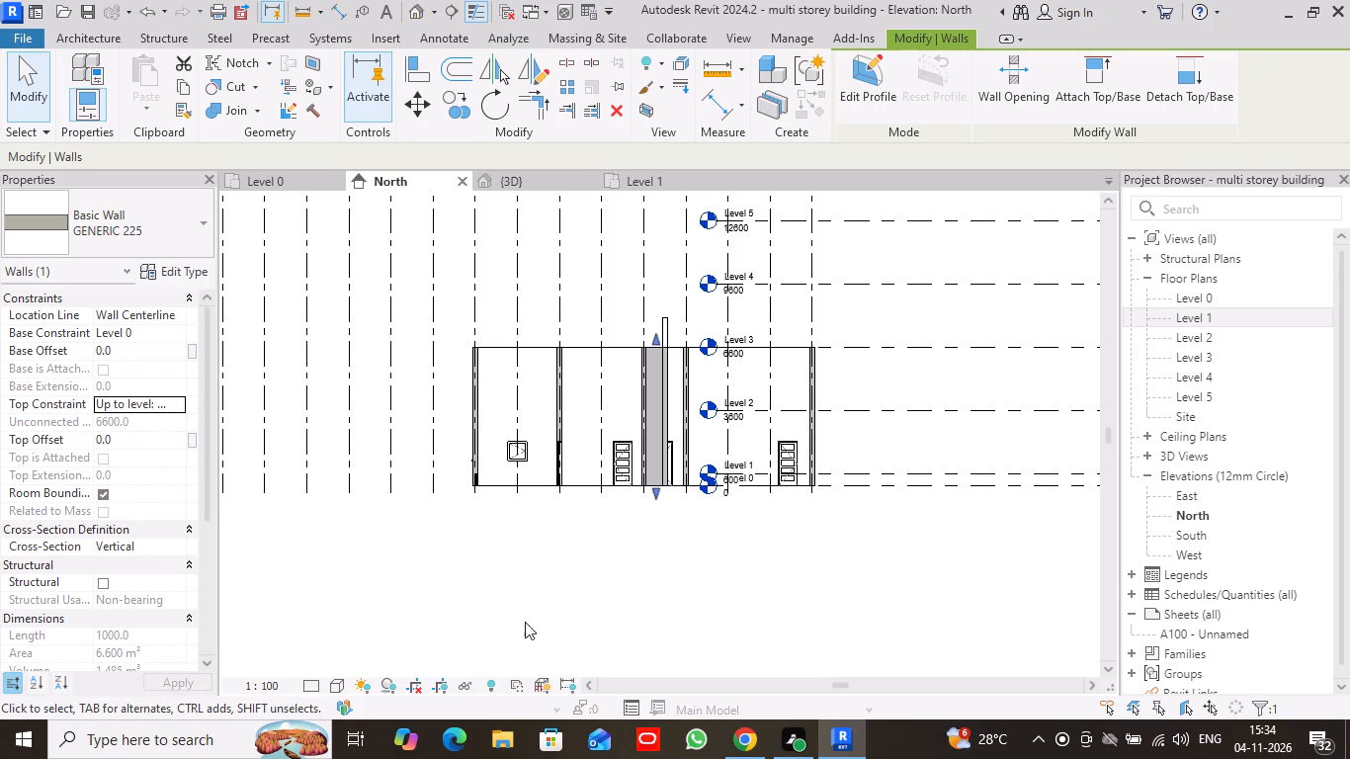
# Set the top constraint of the 712.5 mm long end-on wall between grids 11 and 12 to Up to level: Level 3.
pyautogui.click(666, 332)
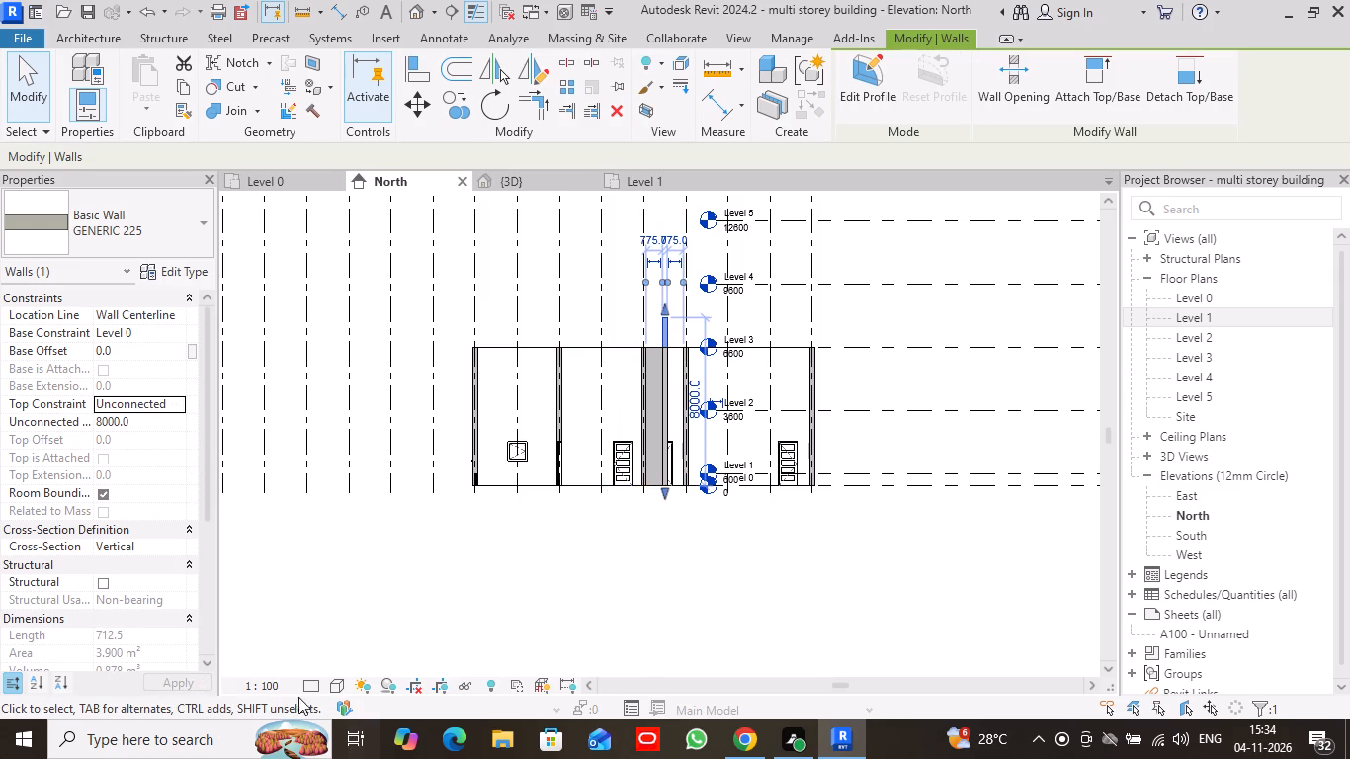
pyautogui.click(172, 402)
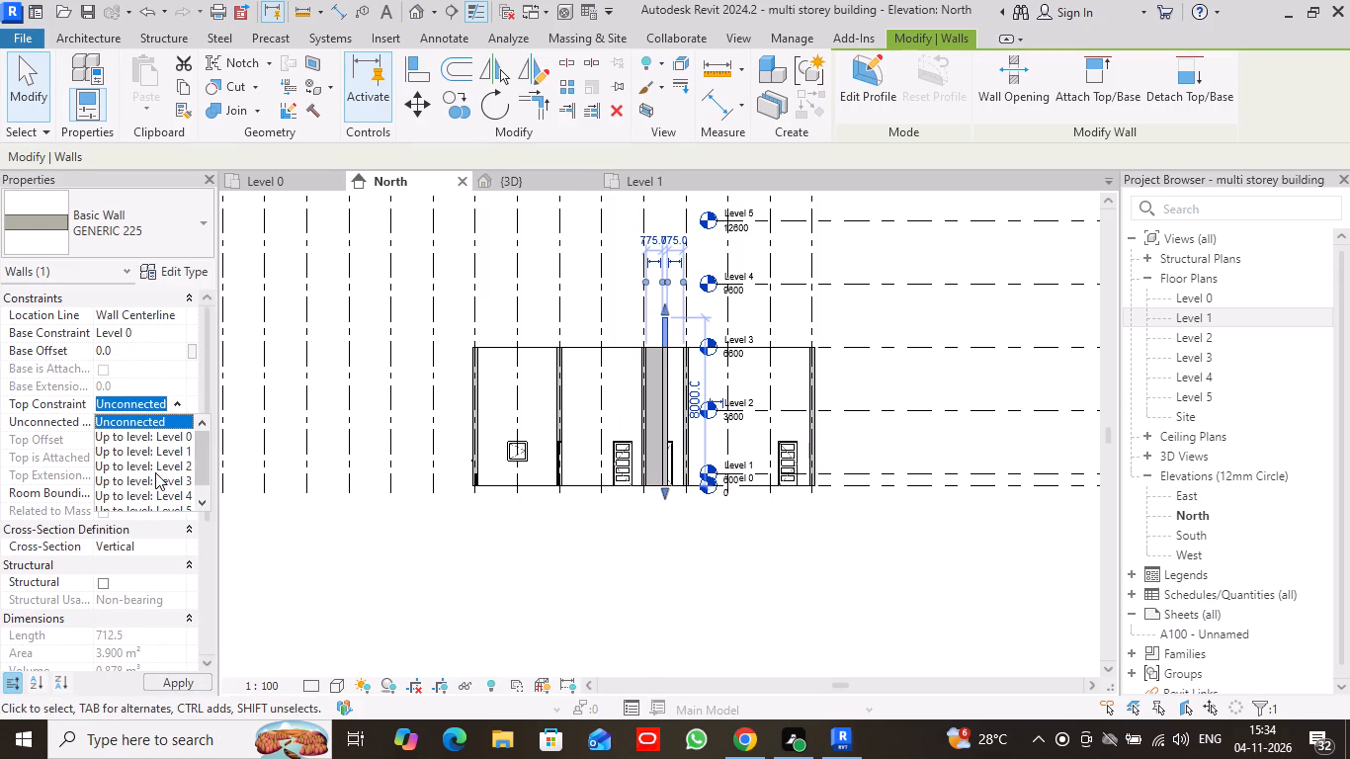
pyautogui.click(157, 478)
pyautogui.click(174, 682)
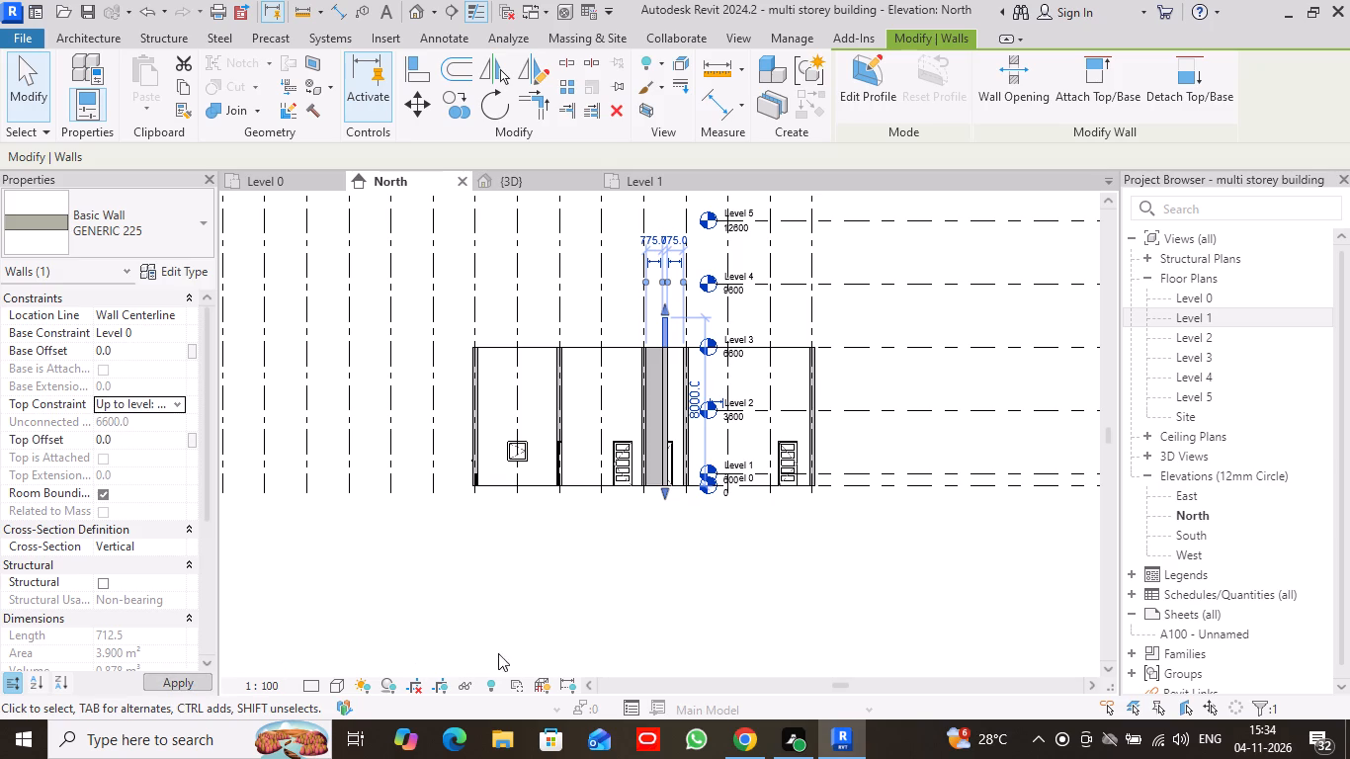
pyautogui.click(637, 610)
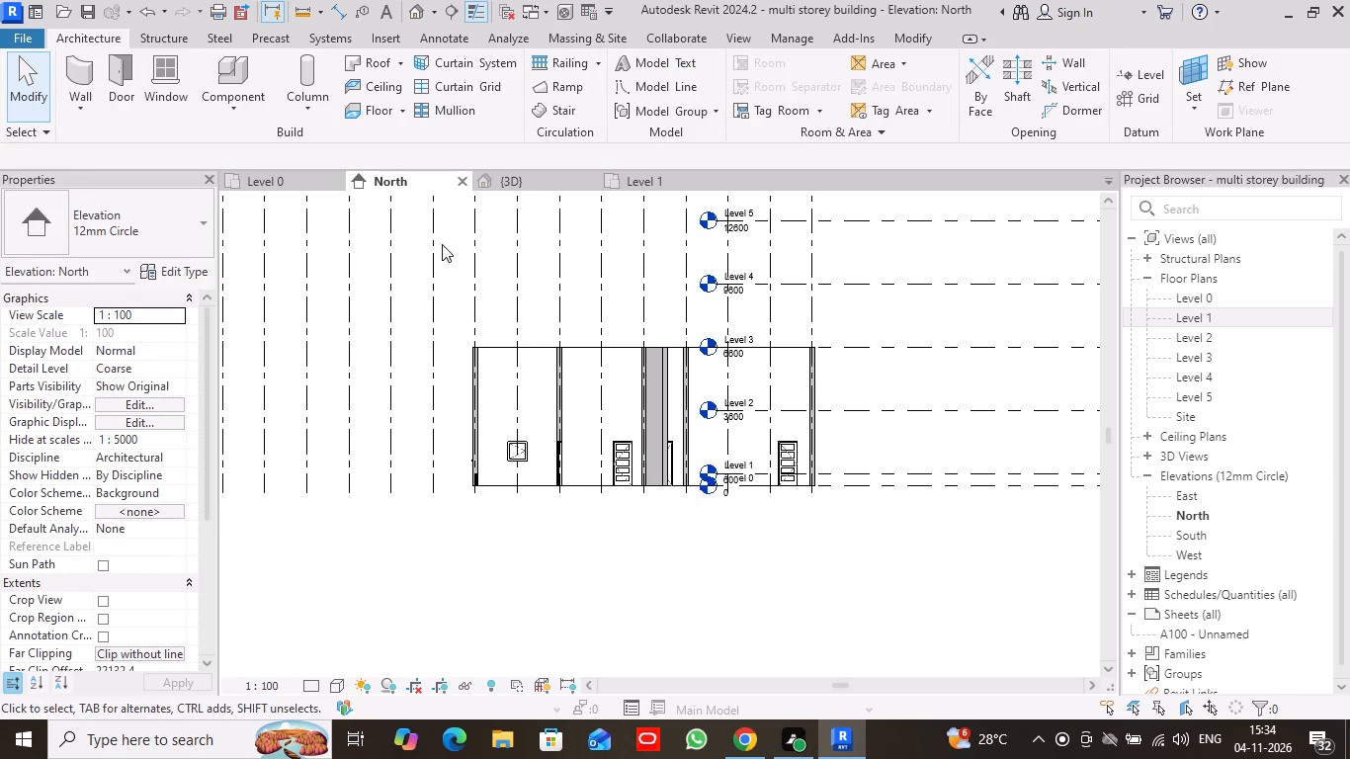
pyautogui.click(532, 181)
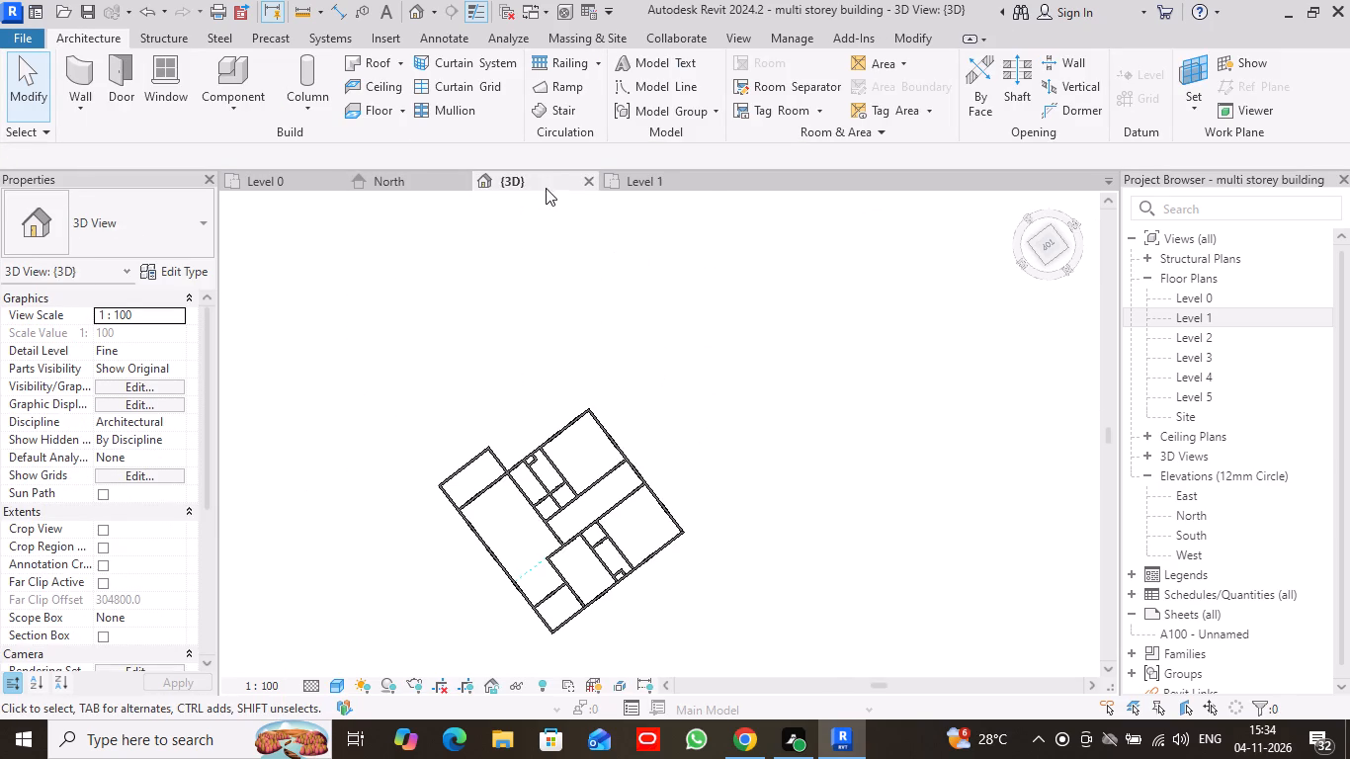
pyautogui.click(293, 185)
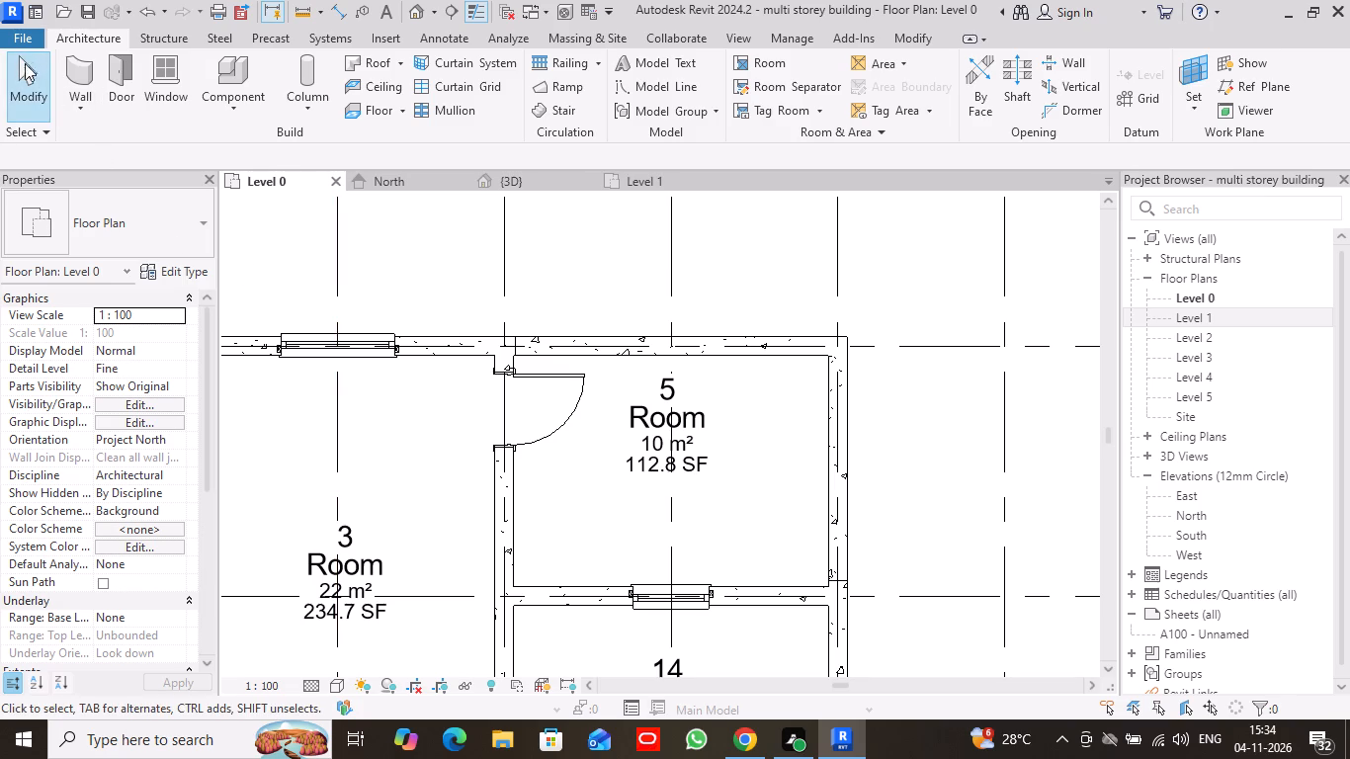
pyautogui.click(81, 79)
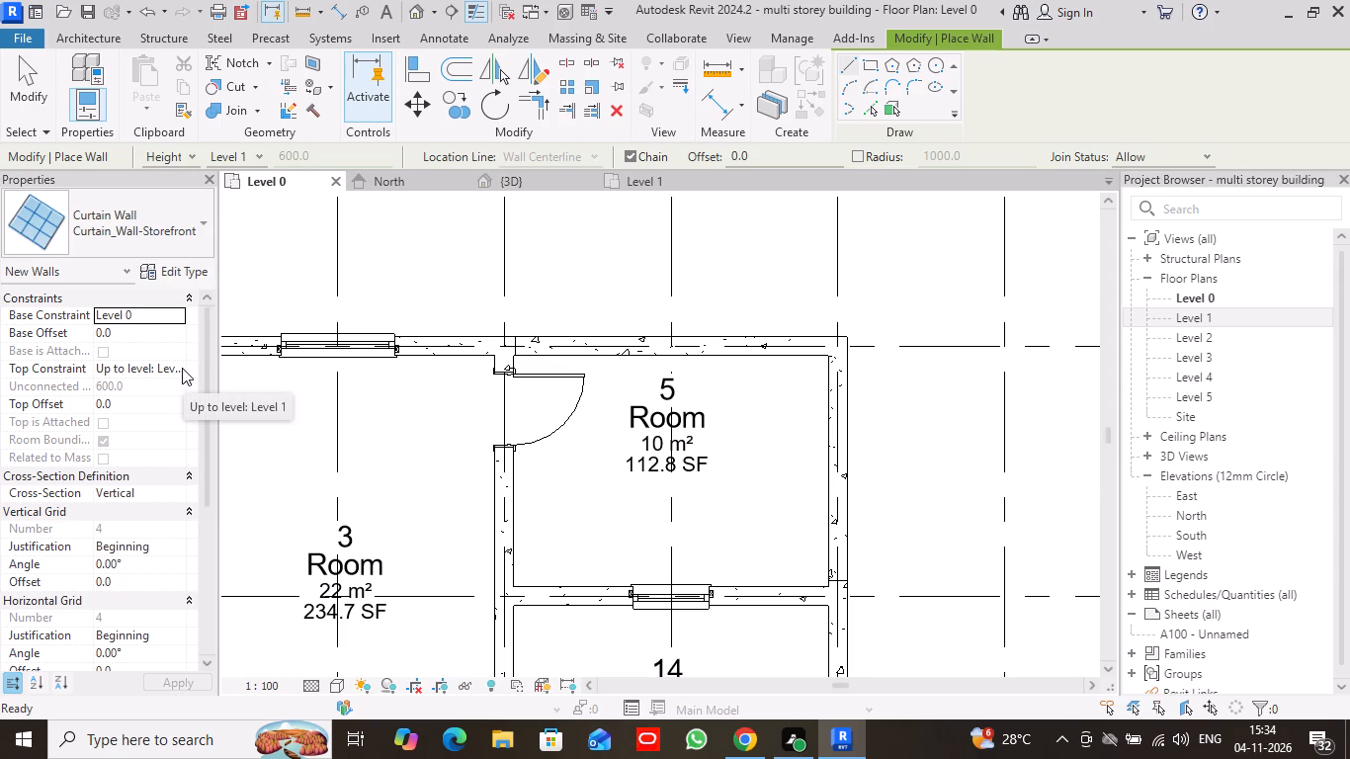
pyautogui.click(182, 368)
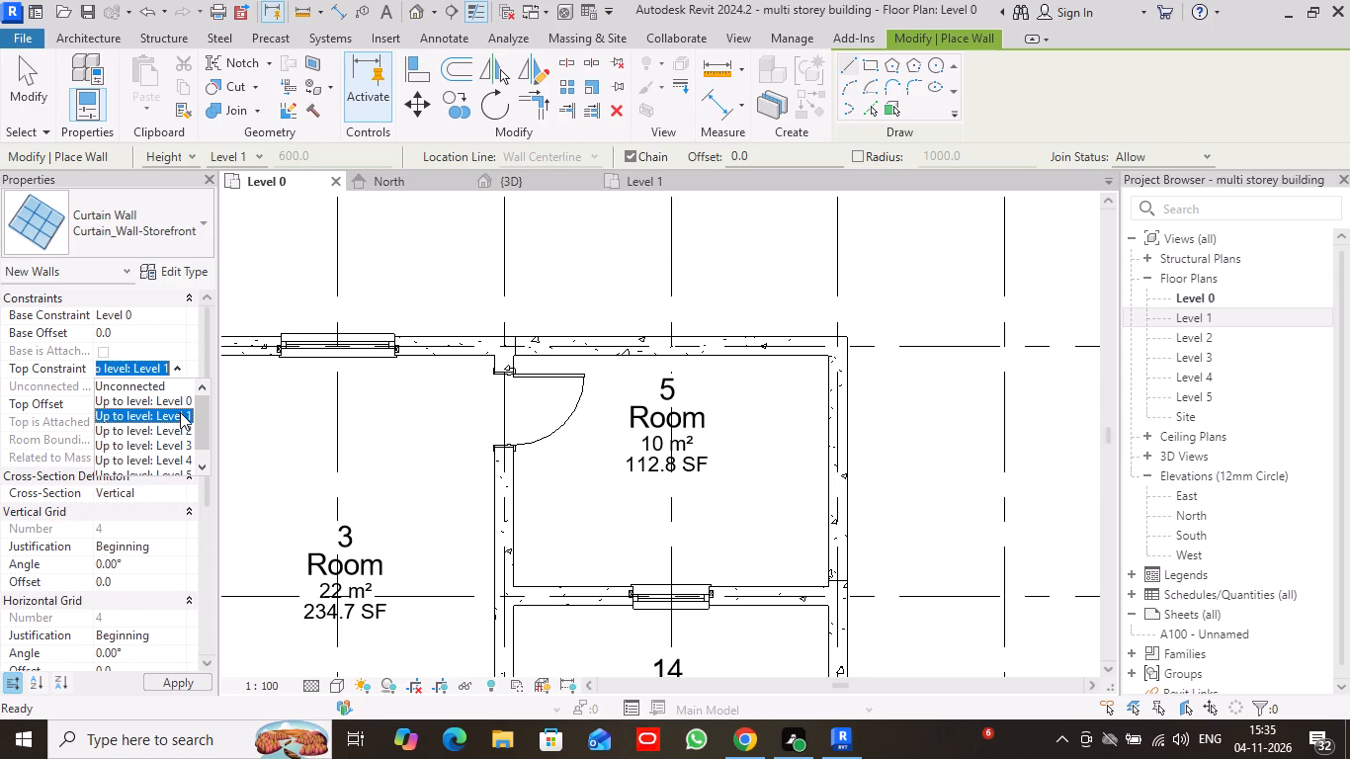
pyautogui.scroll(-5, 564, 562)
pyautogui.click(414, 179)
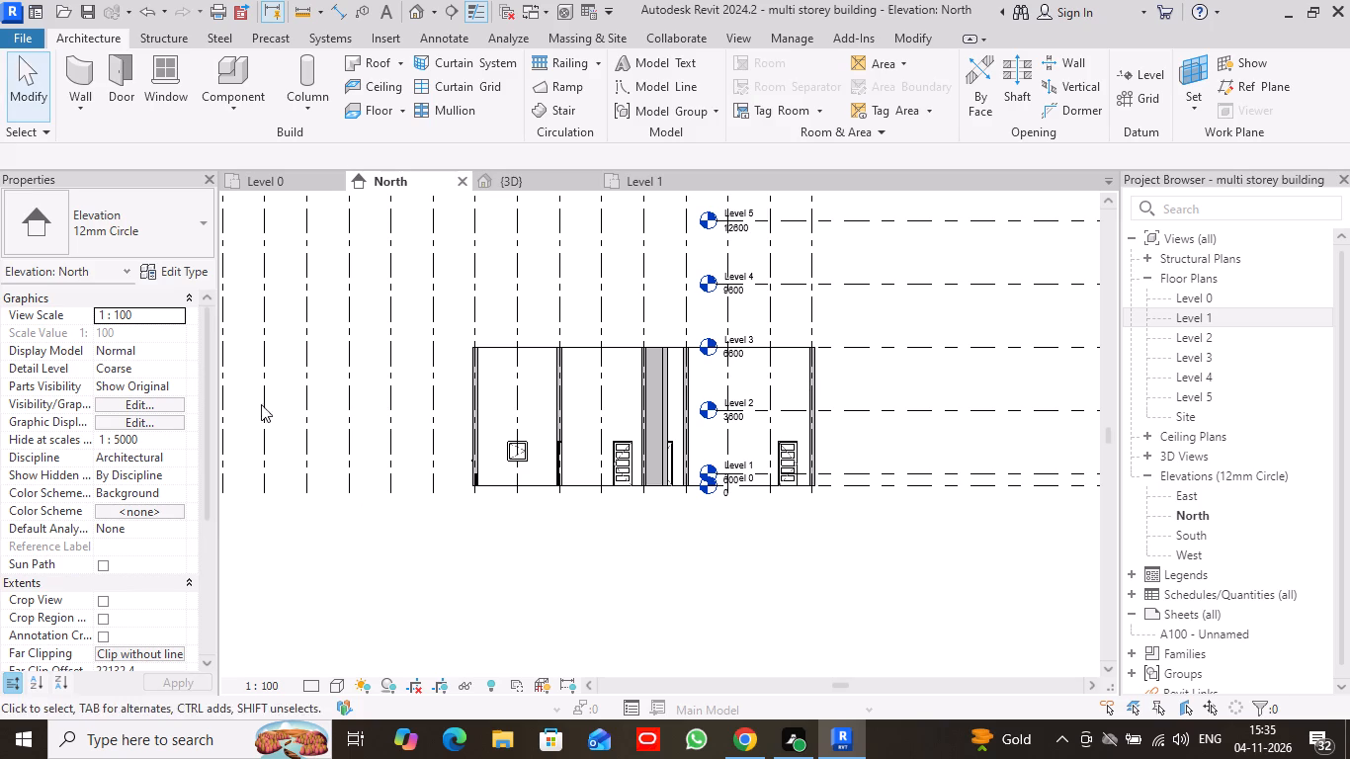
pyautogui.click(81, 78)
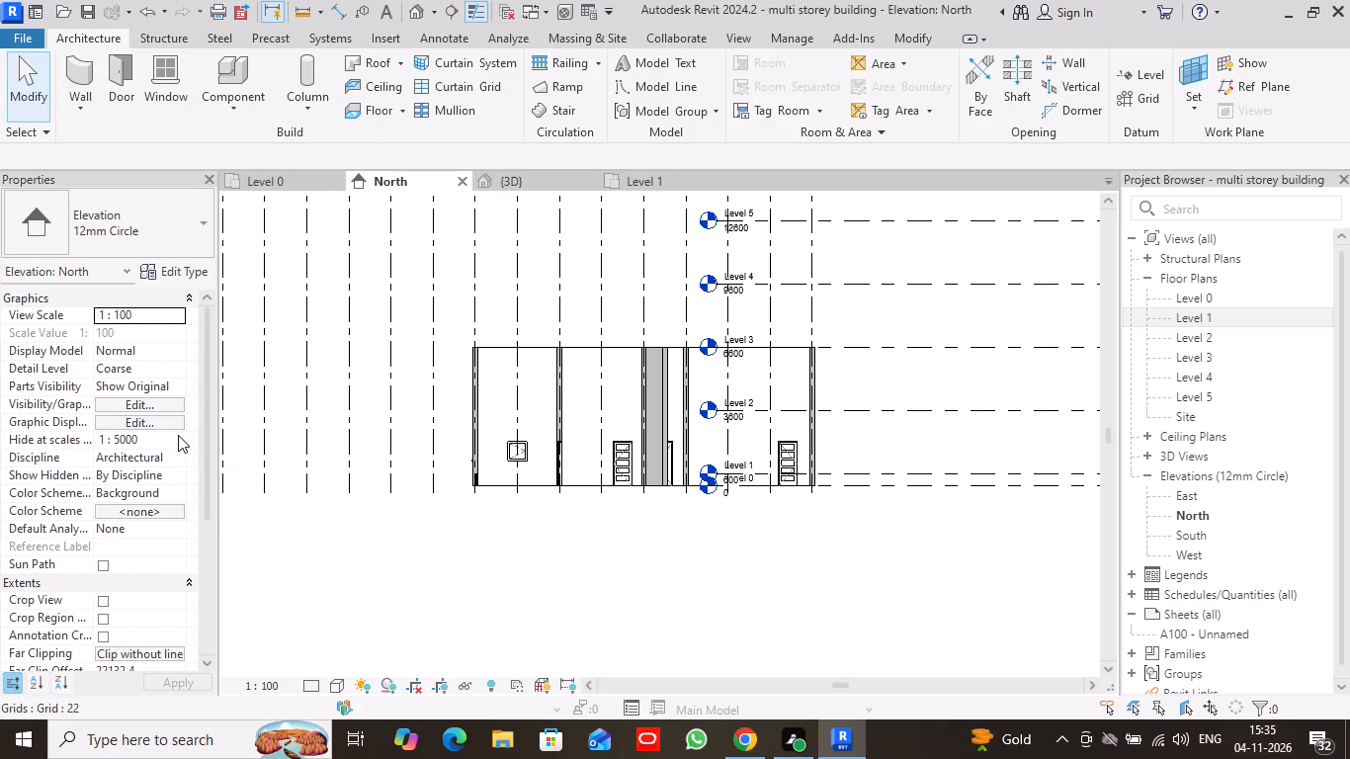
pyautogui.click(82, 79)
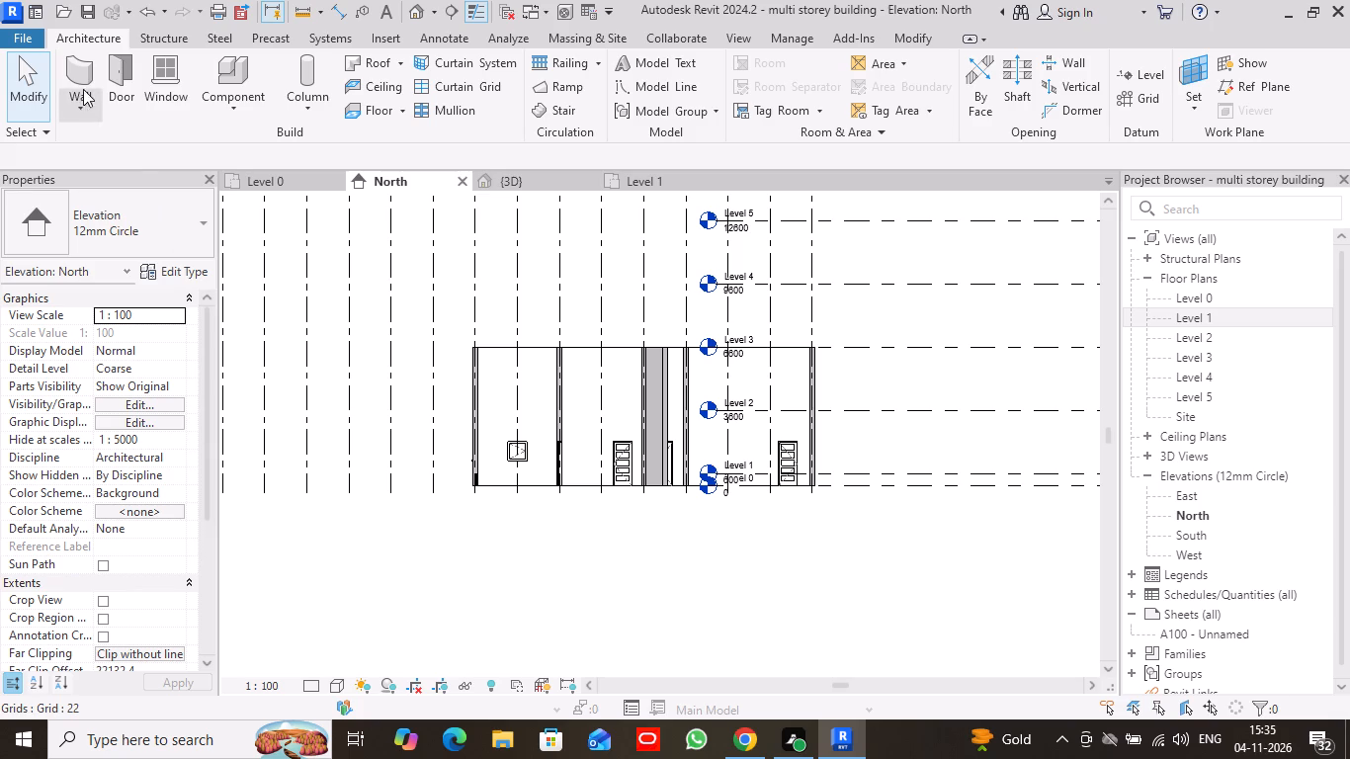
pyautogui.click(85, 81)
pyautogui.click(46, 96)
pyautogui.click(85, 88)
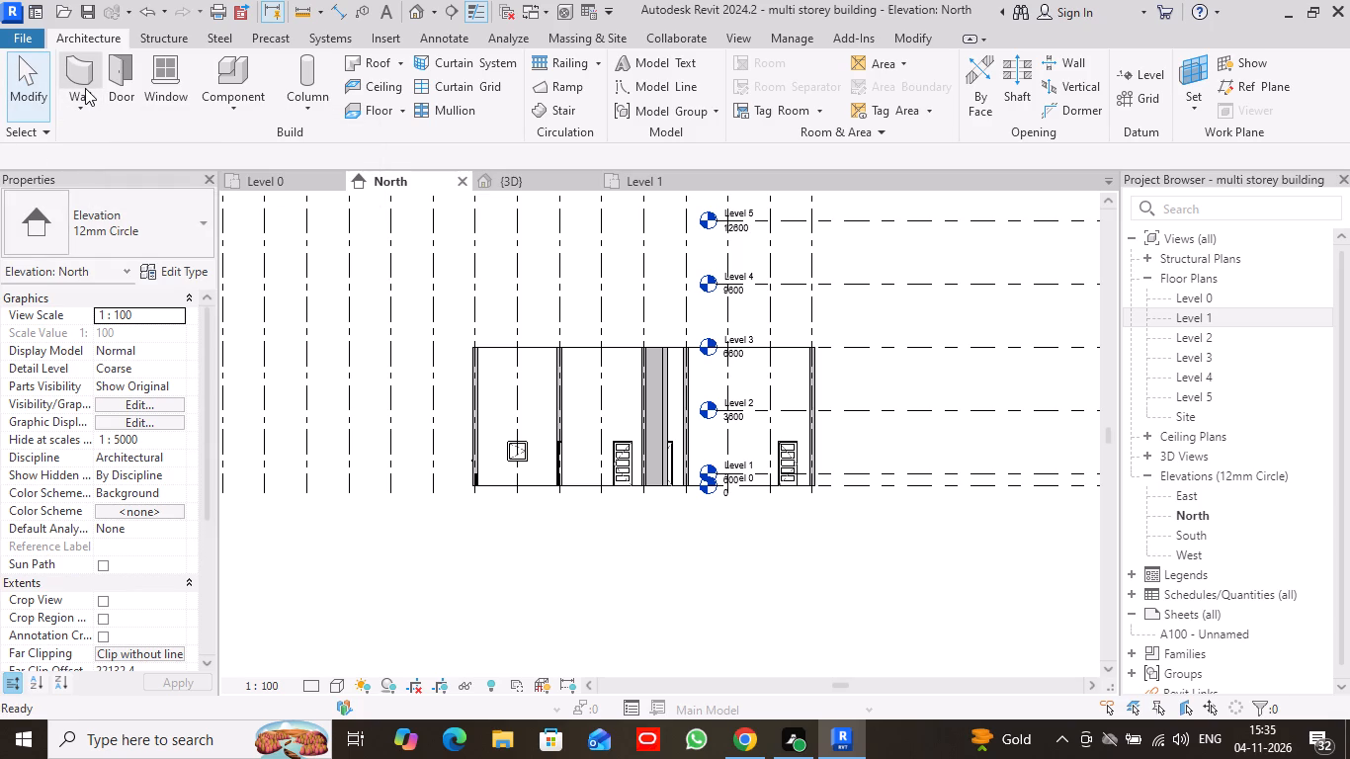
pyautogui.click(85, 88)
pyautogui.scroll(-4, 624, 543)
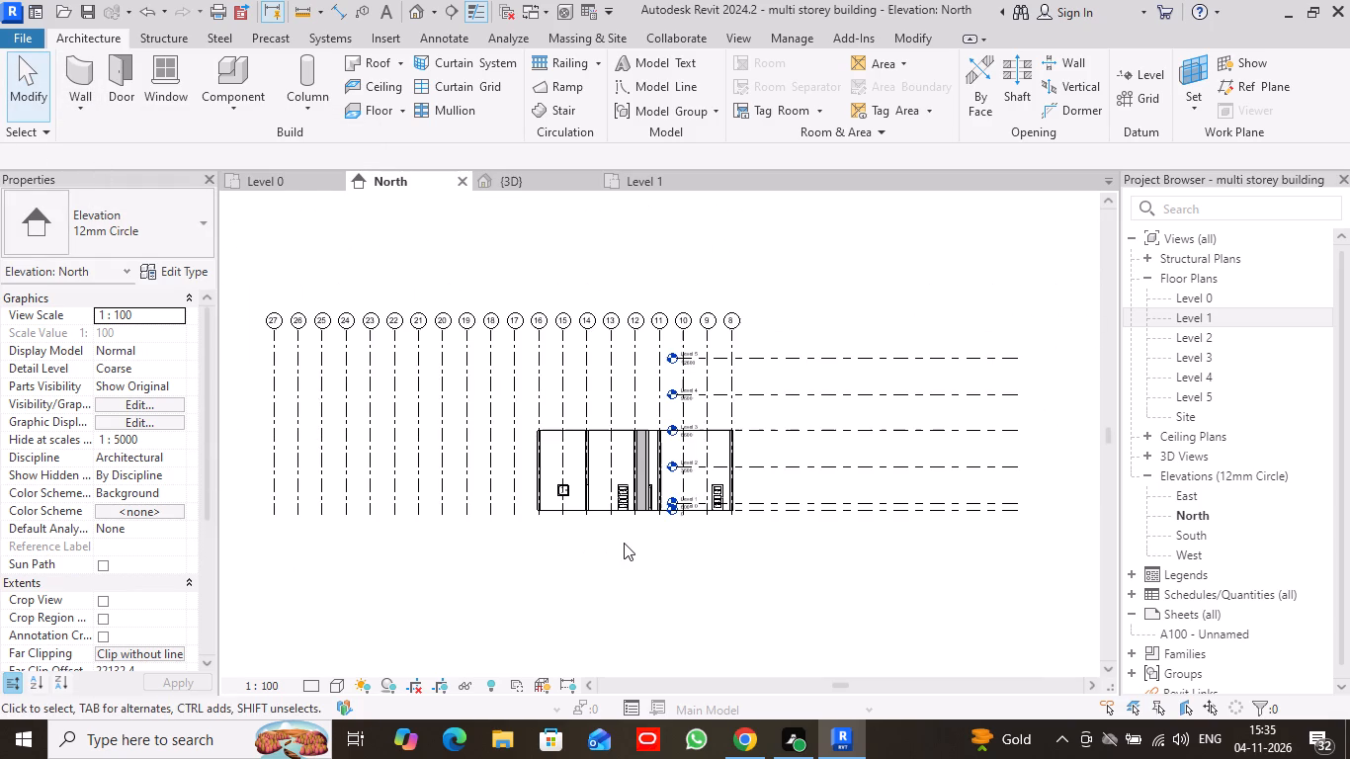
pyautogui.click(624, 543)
# Examine the building from several sides in the 3D view to check the wall heights against the levels.
pyautogui.click(495, 177)
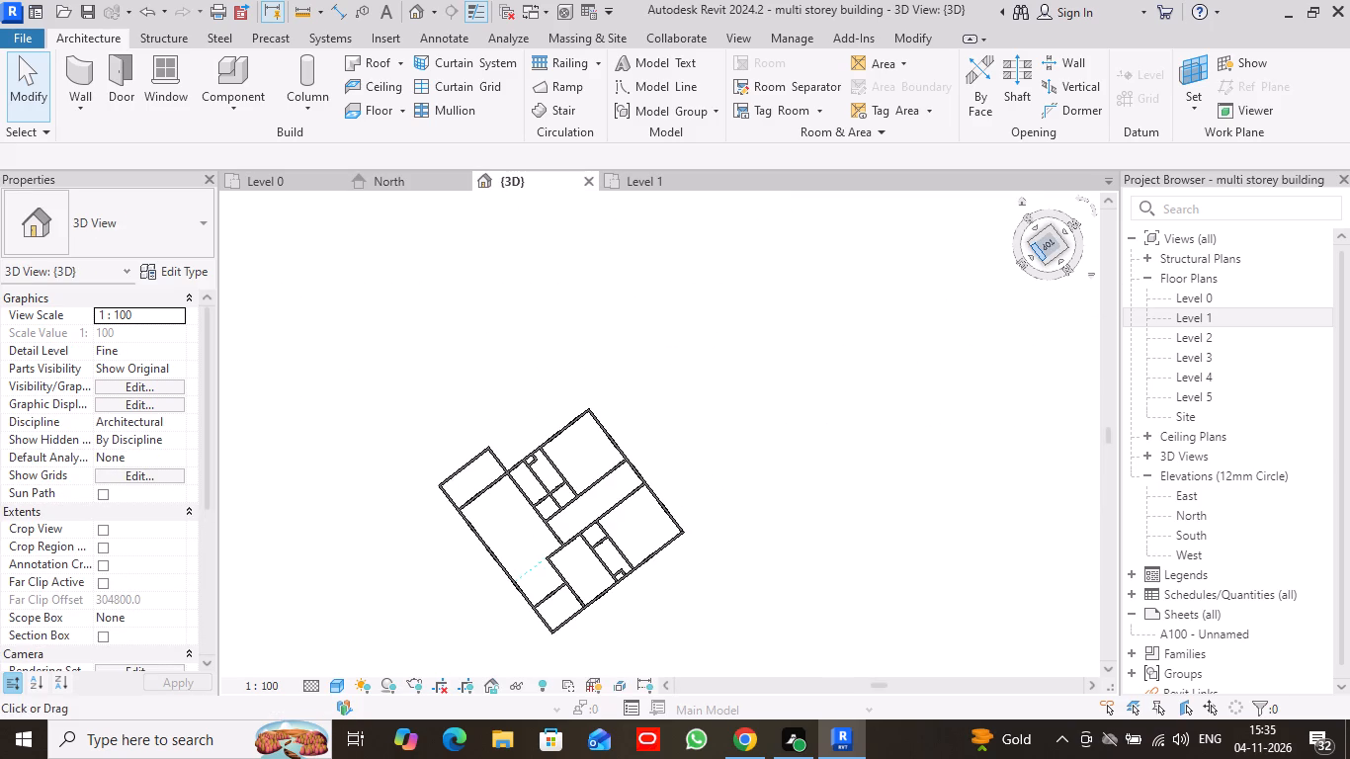
pyautogui.moveTo(1047, 262); pyautogui.dragTo(822, 275)
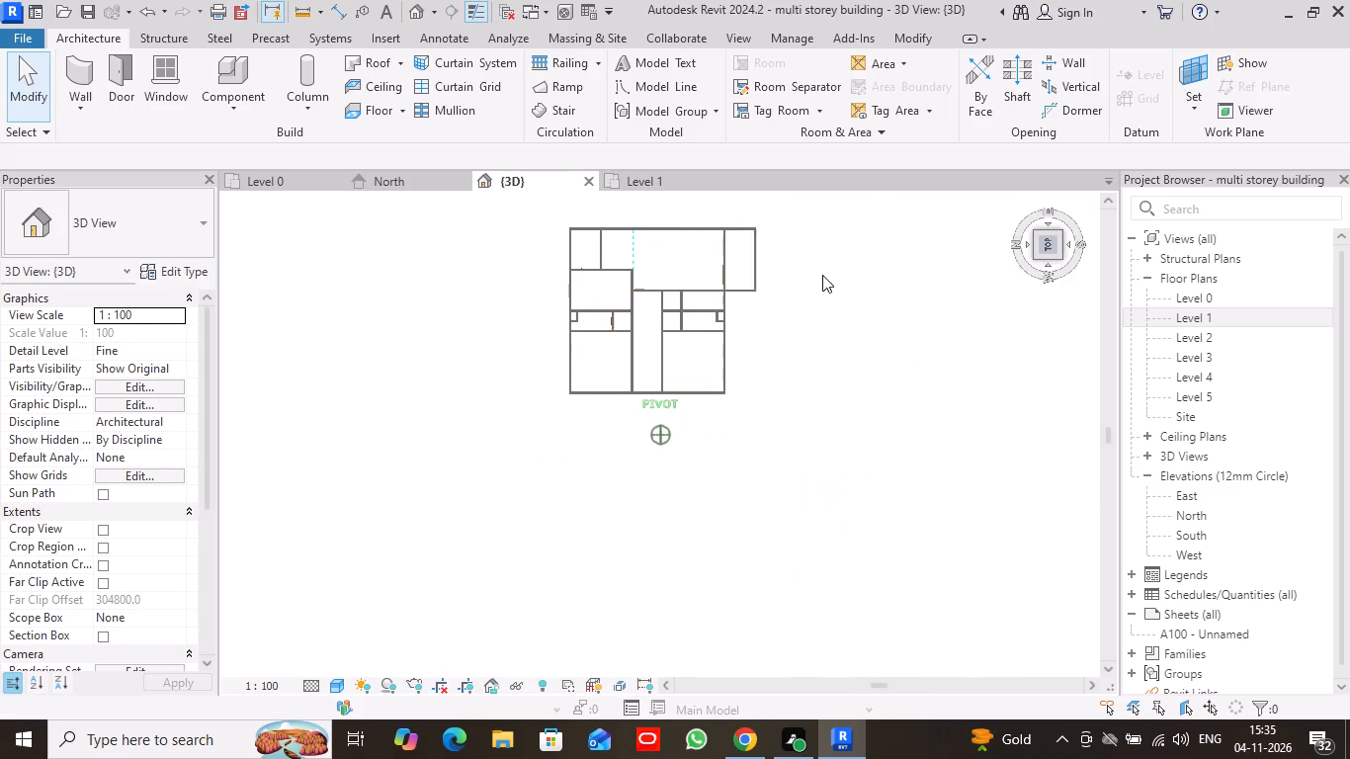
pyautogui.moveTo(822, 275); pyautogui.dragTo(630, 433)
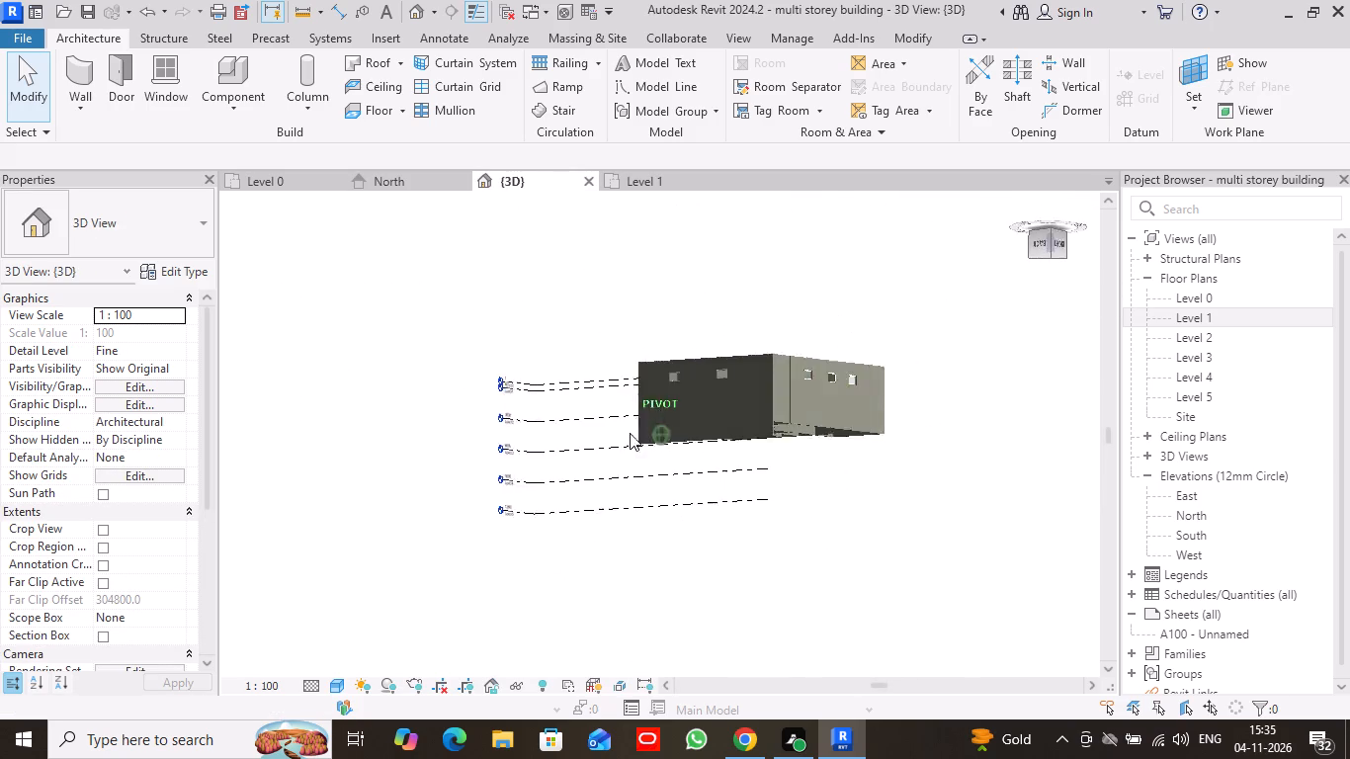
pyautogui.moveTo(630, 433); pyautogui.dragTo(319, 420)
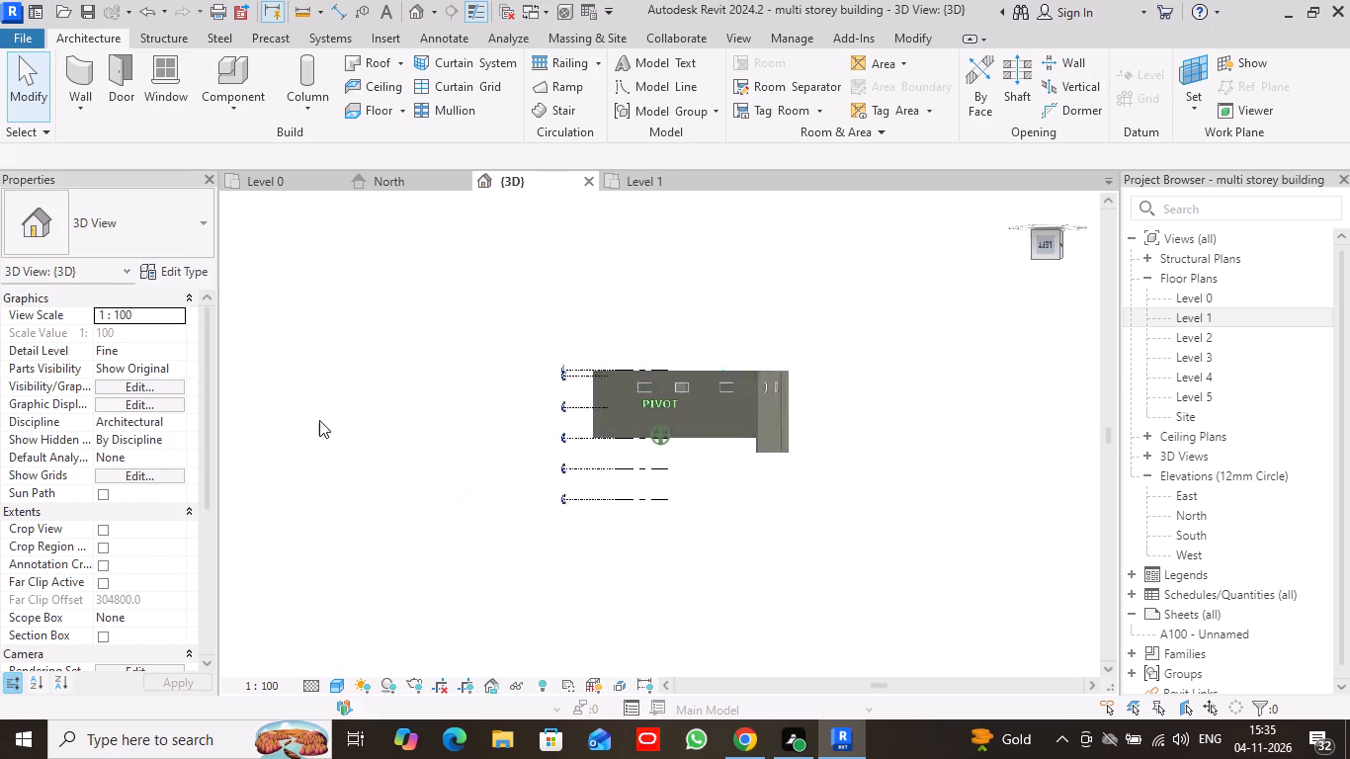
pyautogui.moveTo(319, 420); pyautogui.dragTo(668, 638)
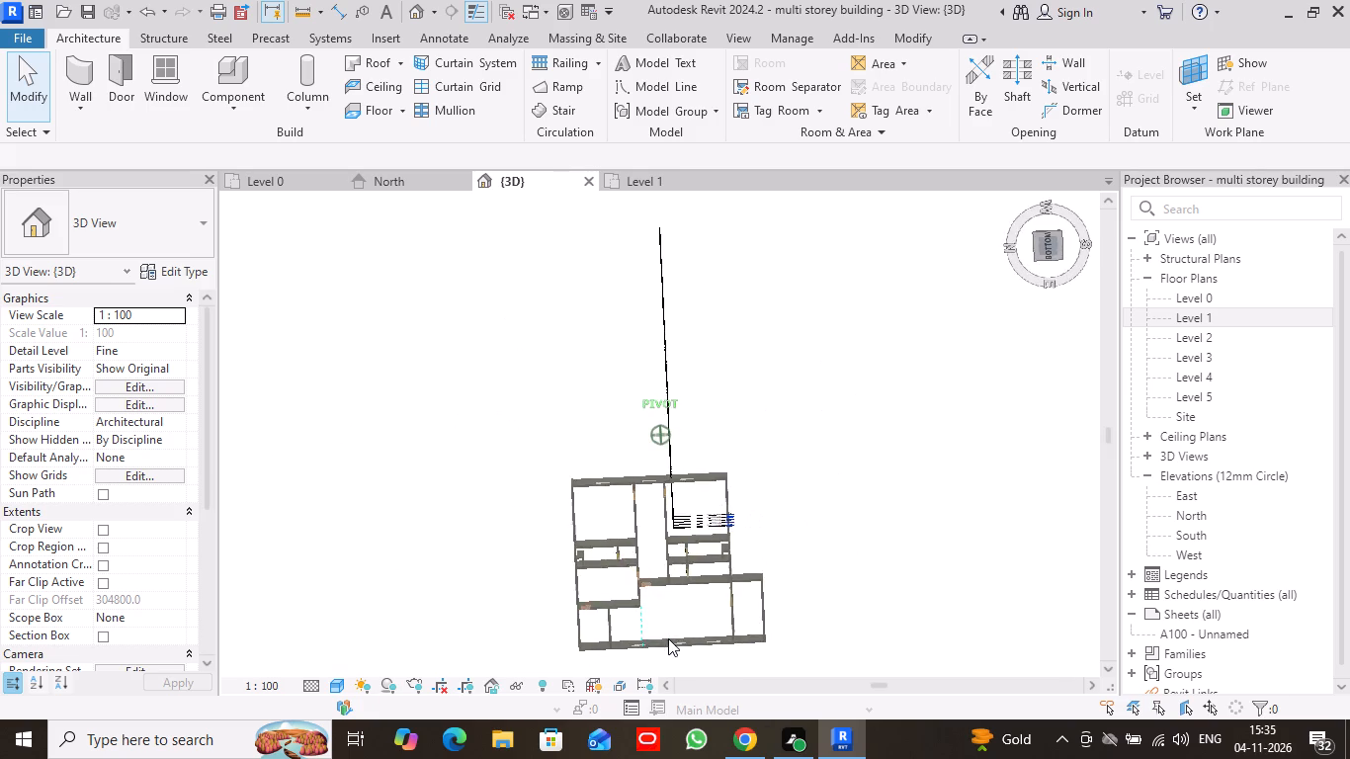
pyautogui.moveTo(668, 638); pyautogui.dragTo(796, 611)
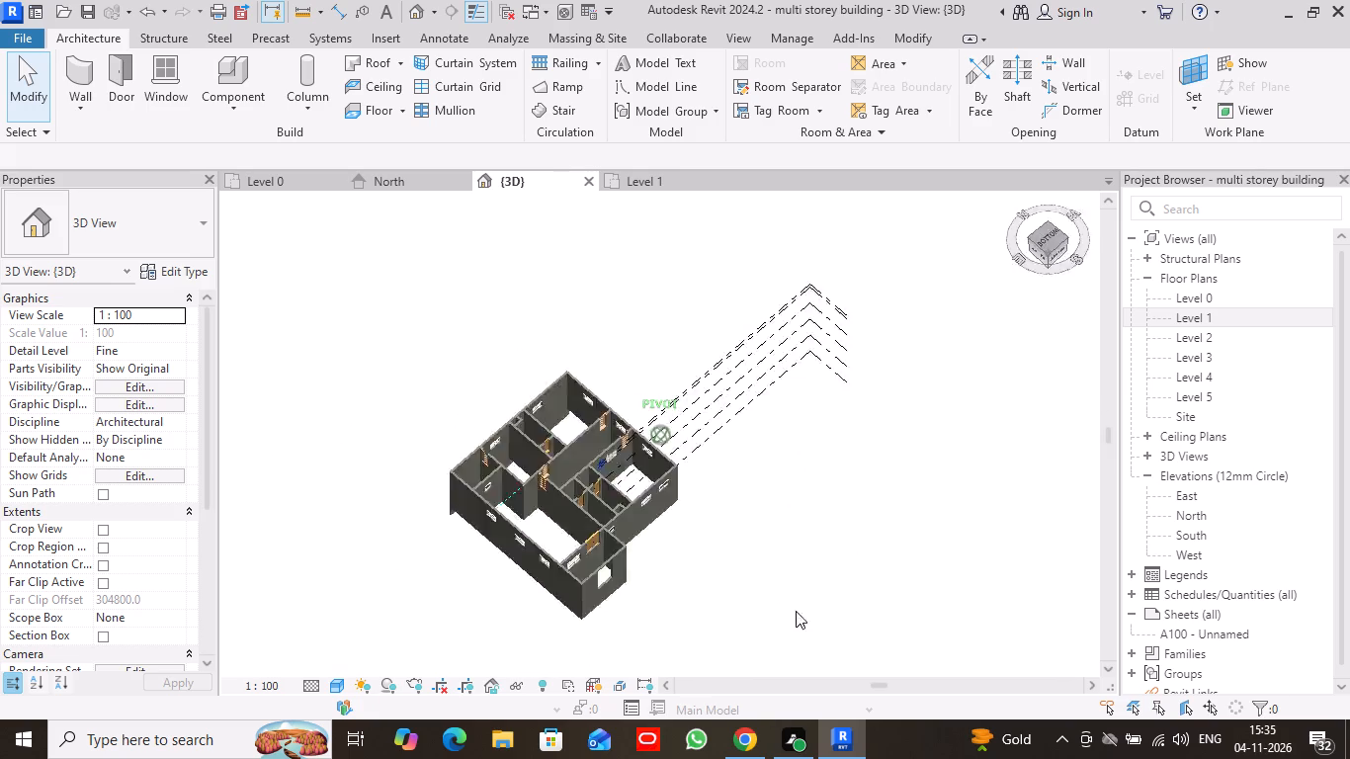
pyautogui.moveTo(796, 611); pyautogui.dragTo(787, 321)
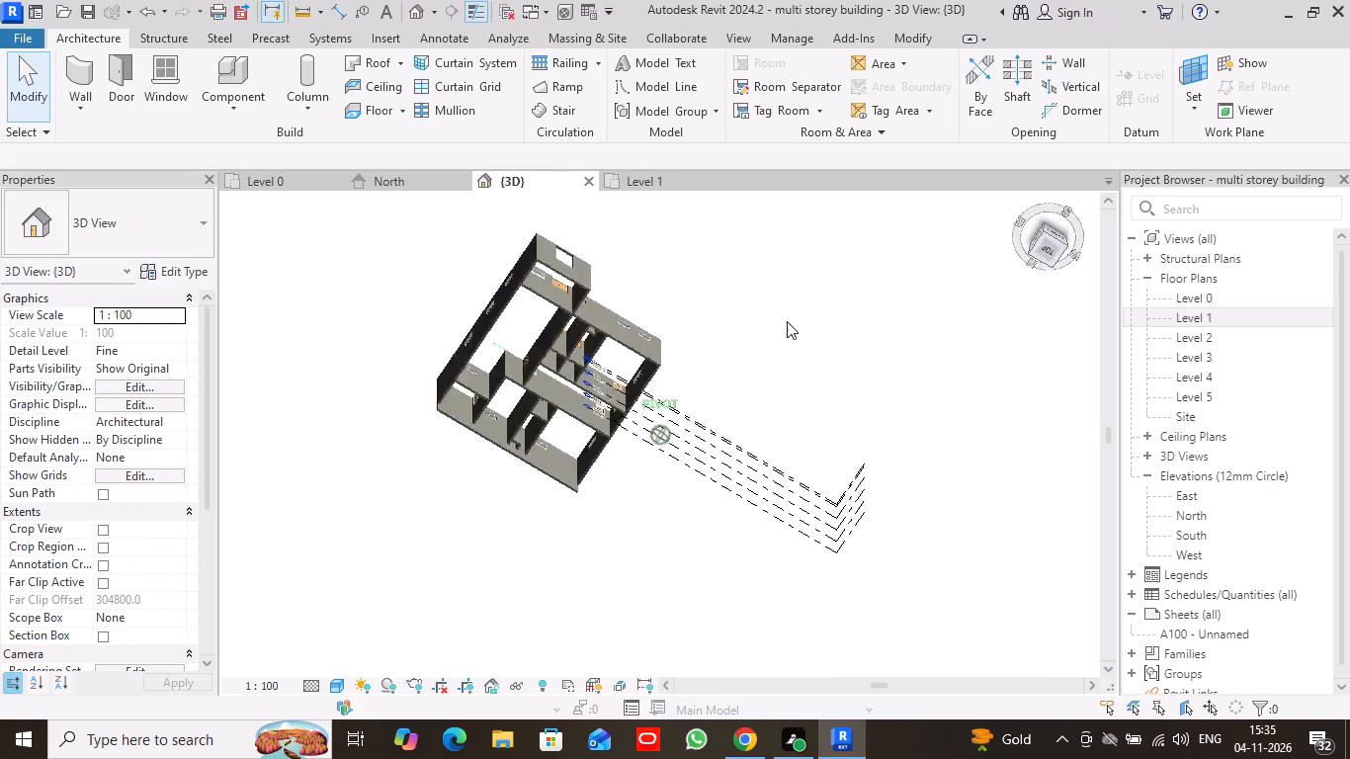
pyautogui.moveTo(787, 321); pyautogui.dragTo(719, 337)
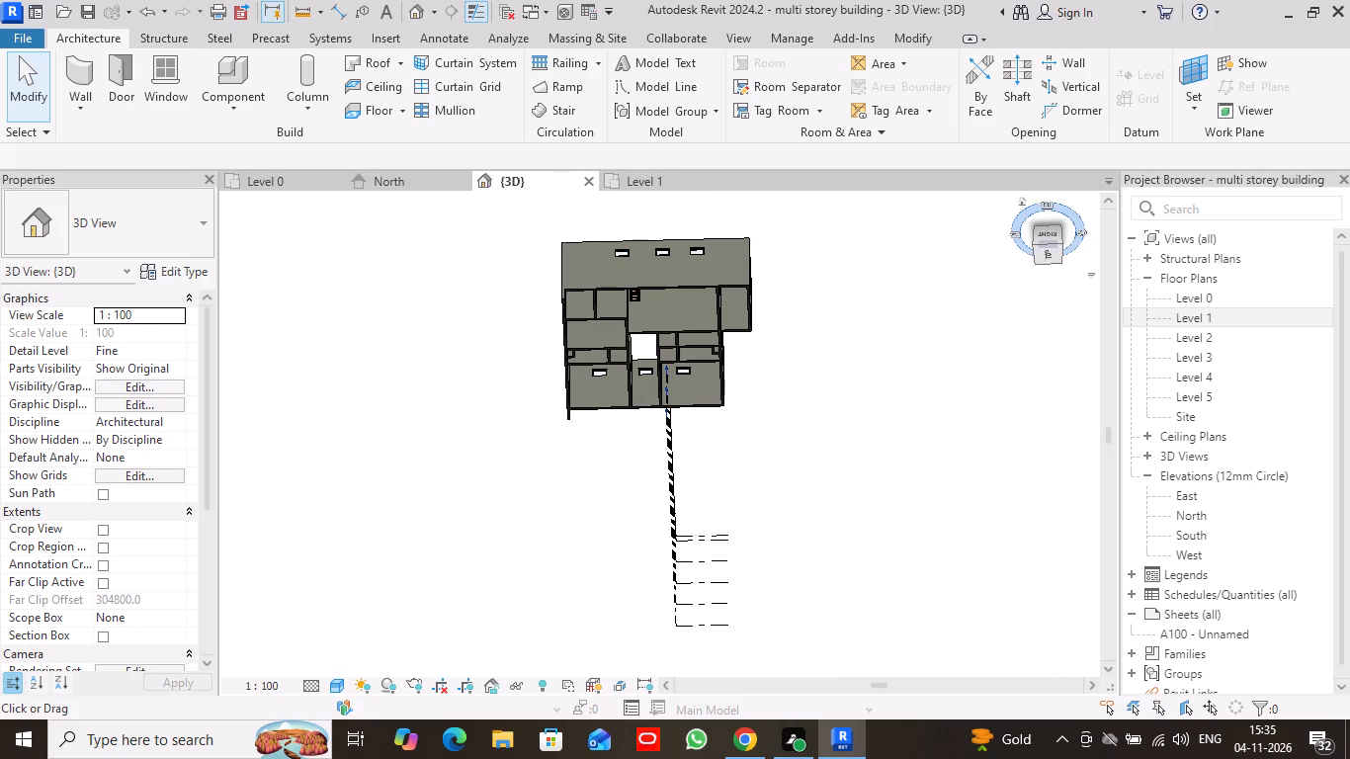
pyautogui.moveTo(1059, 262); pyautogui.dragTo(970, 212)
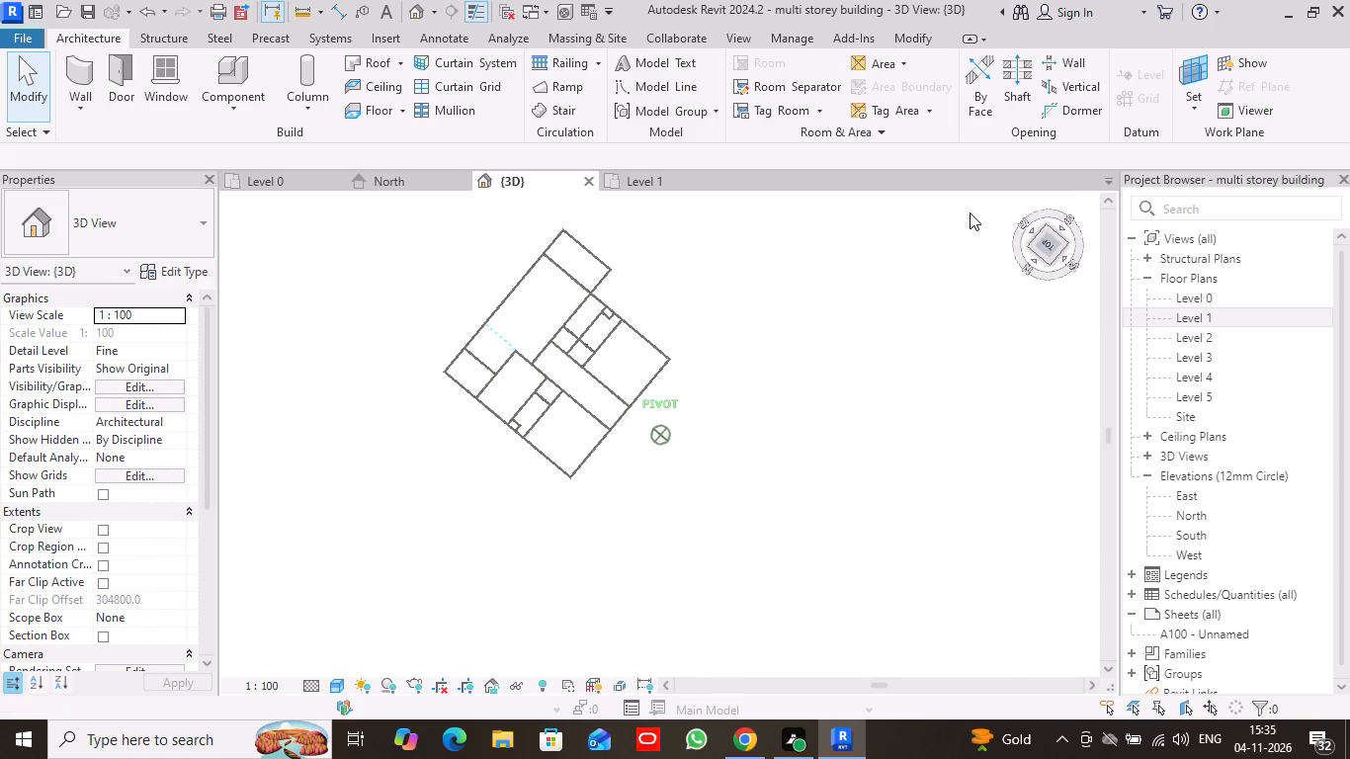
pyautogui.moveTo(970, 212); pyautogui.dragTo(1065, 690)
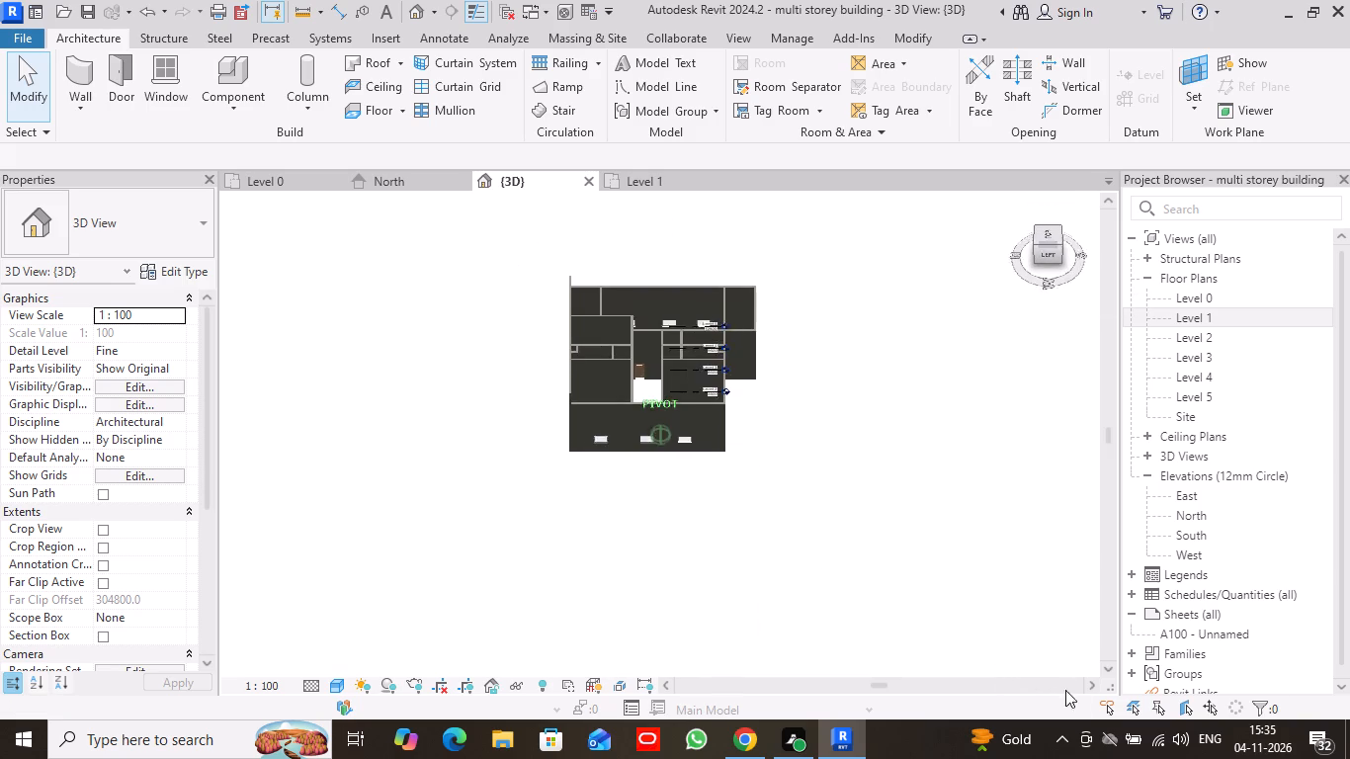
pyautogui.moveTo(1065, 690); pyautogui.dragTo(868, 366)
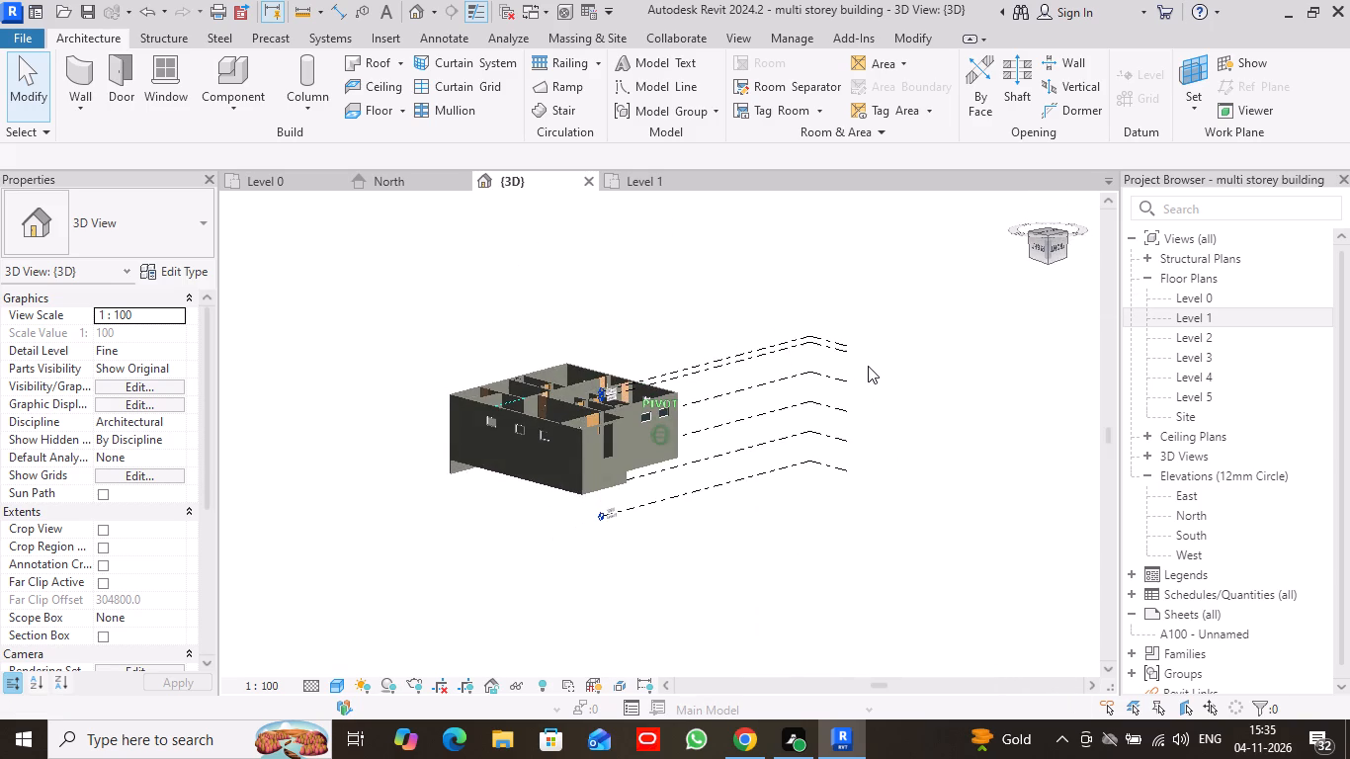
pyautogui.moveTo(868, 366); pyautogui.dragTo(868, 382)
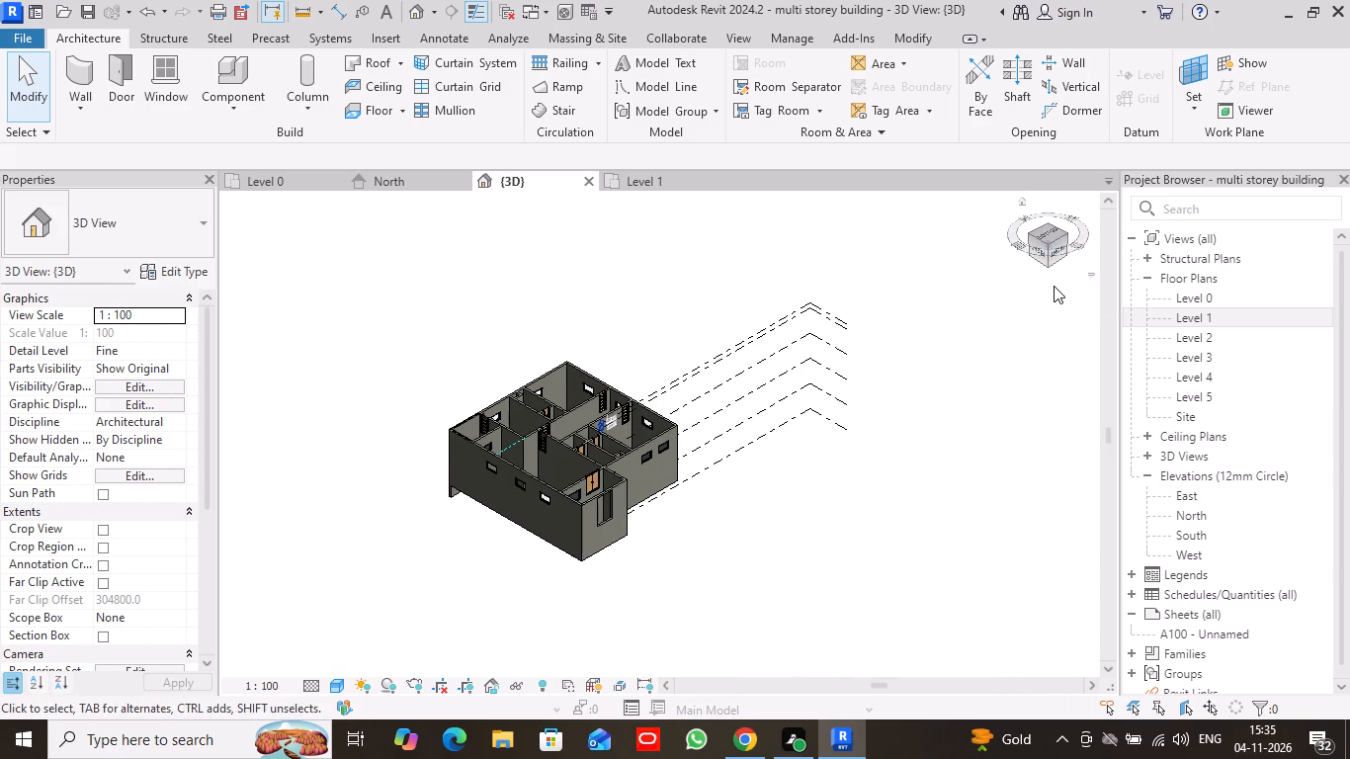
# Set the top constraint of the 12132.5 mm long back wall to Up to level: Level 3 in the 3D view.
pyautogui.click(1049, 236)
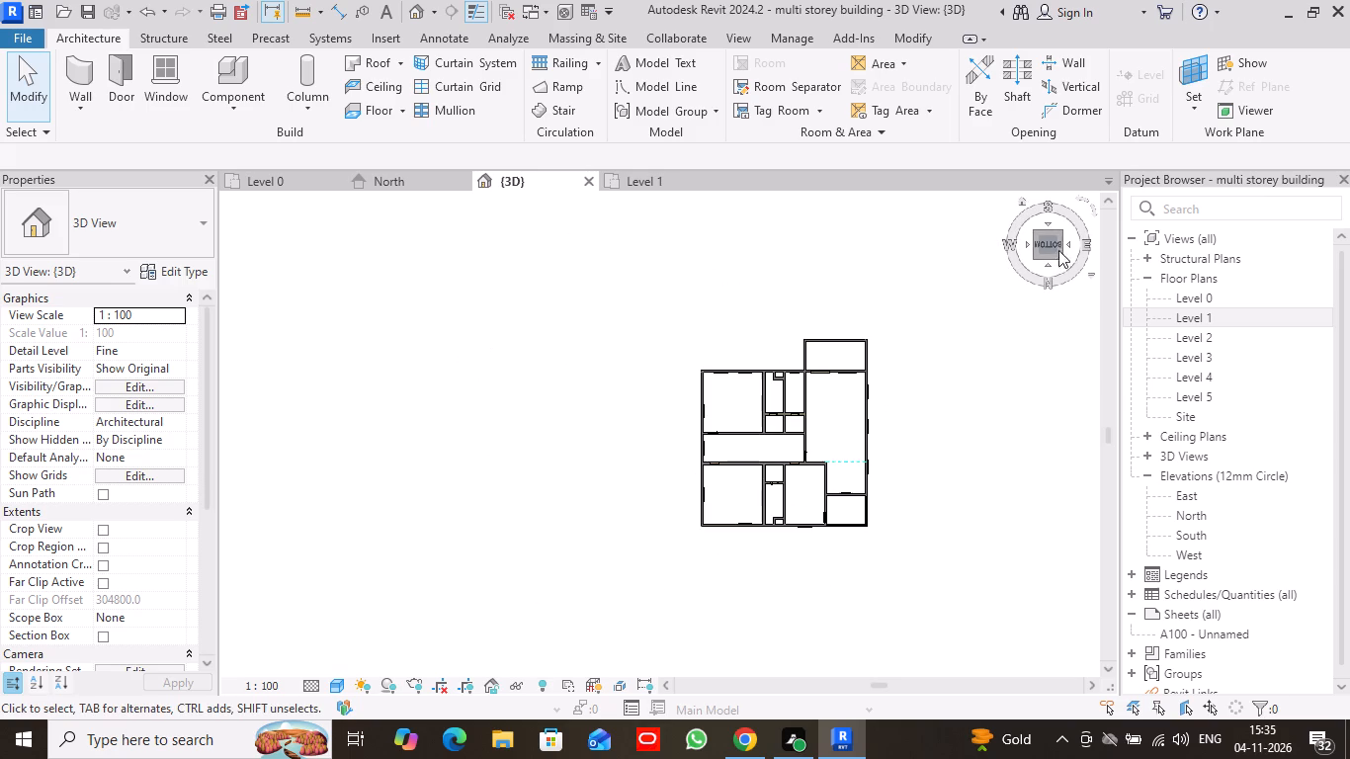
pyautogui.click(1049, 263)
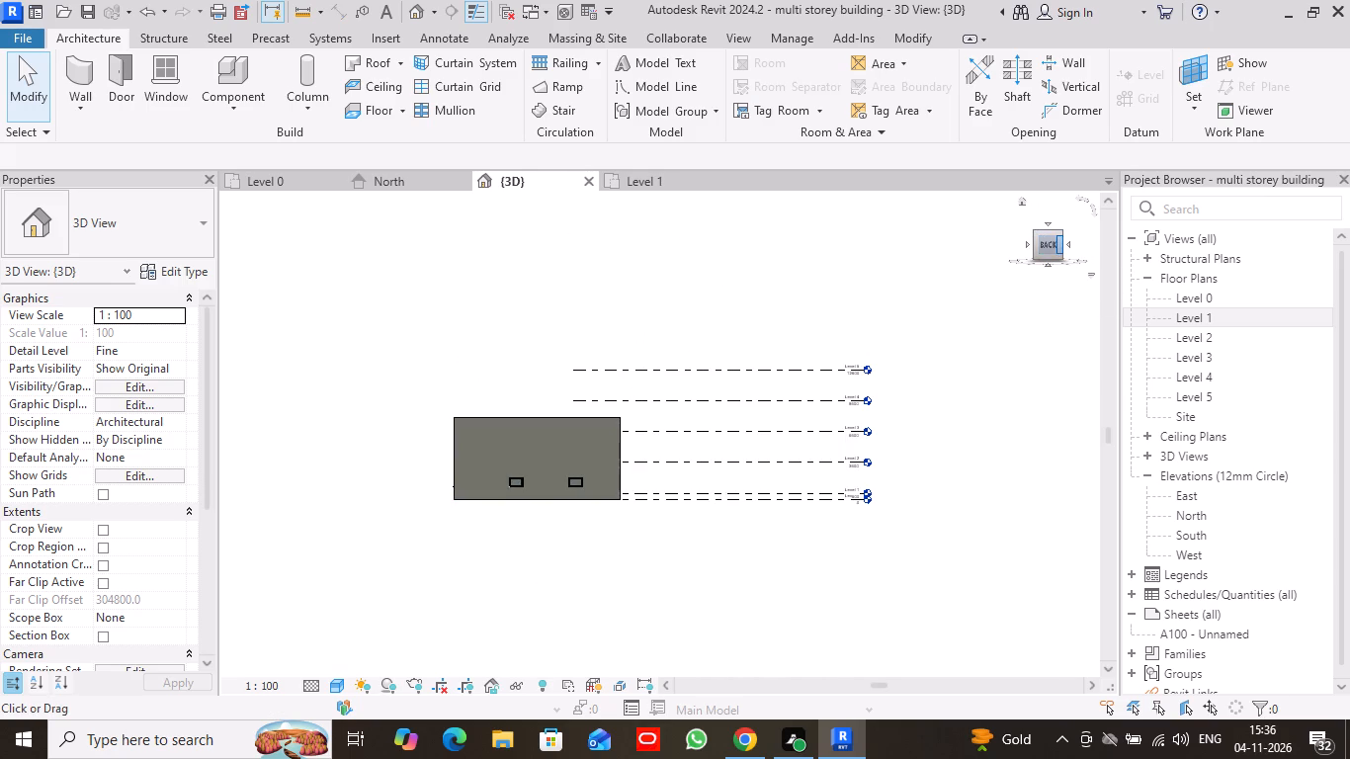
pyautogui.click(1060, 241)
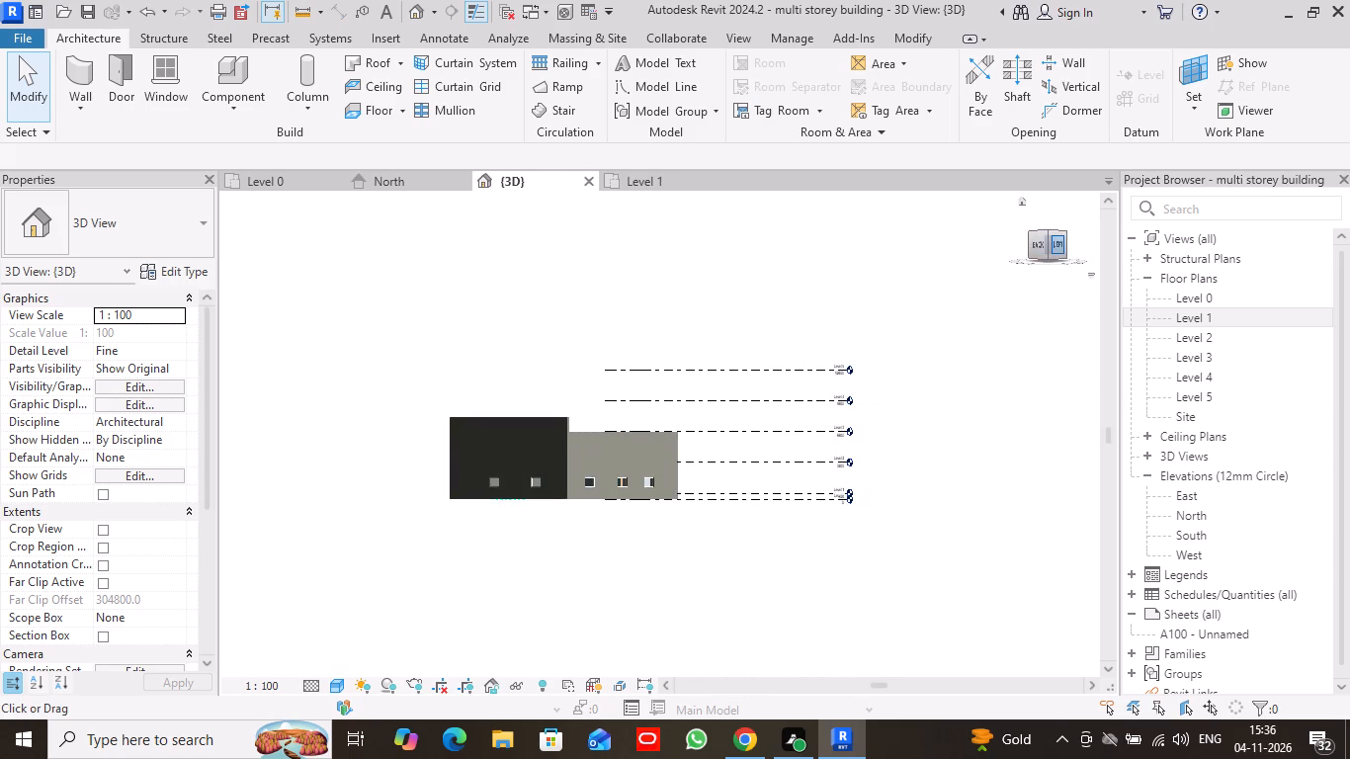
pyautogui.click(1060, 241)
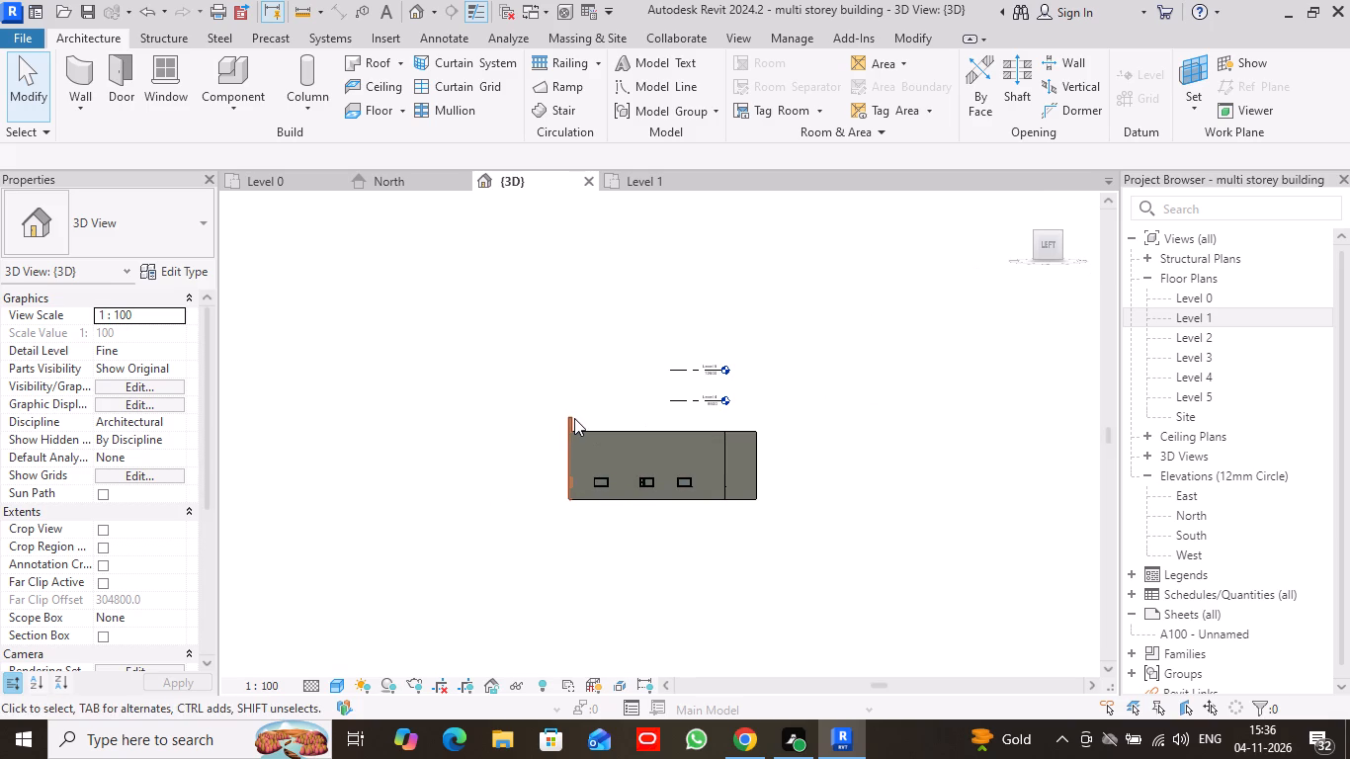
pyautogui.click(568, 427)
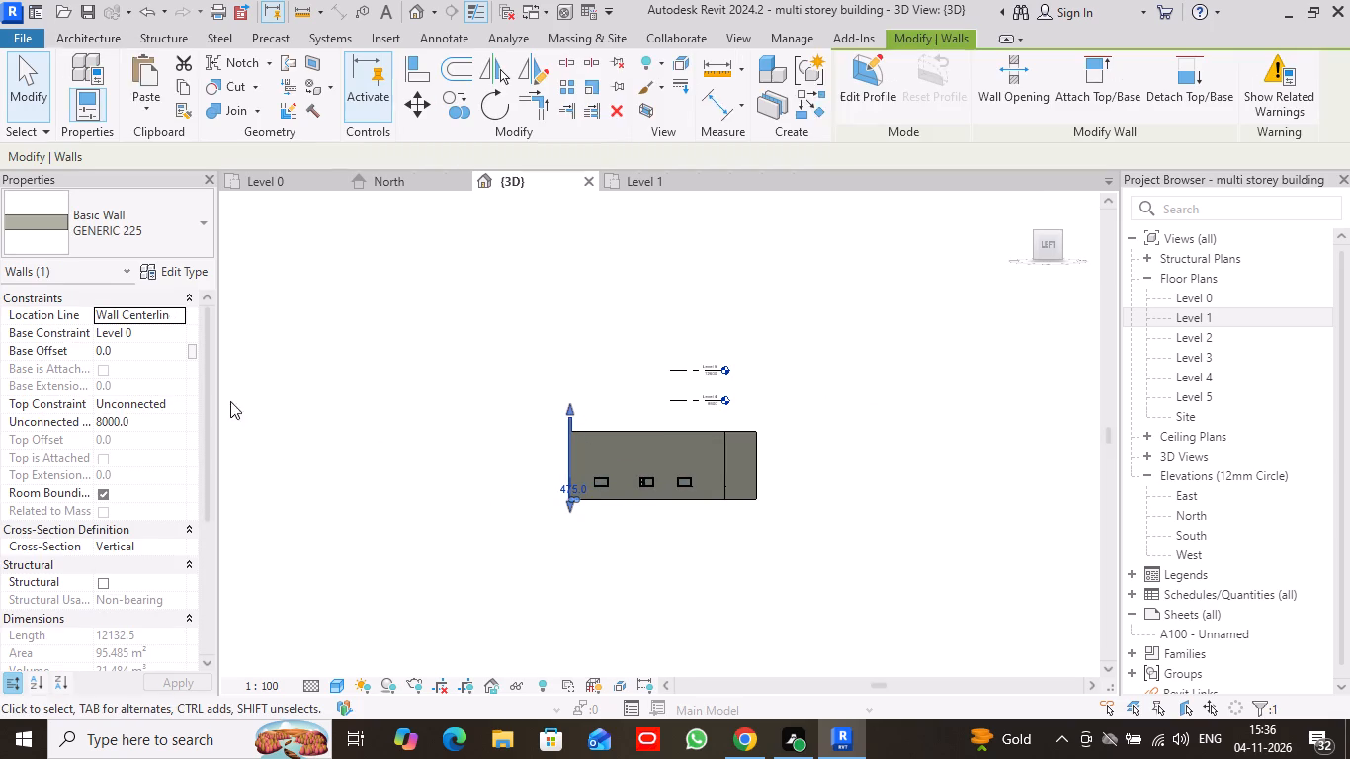
pyautogui.click(165, 405)
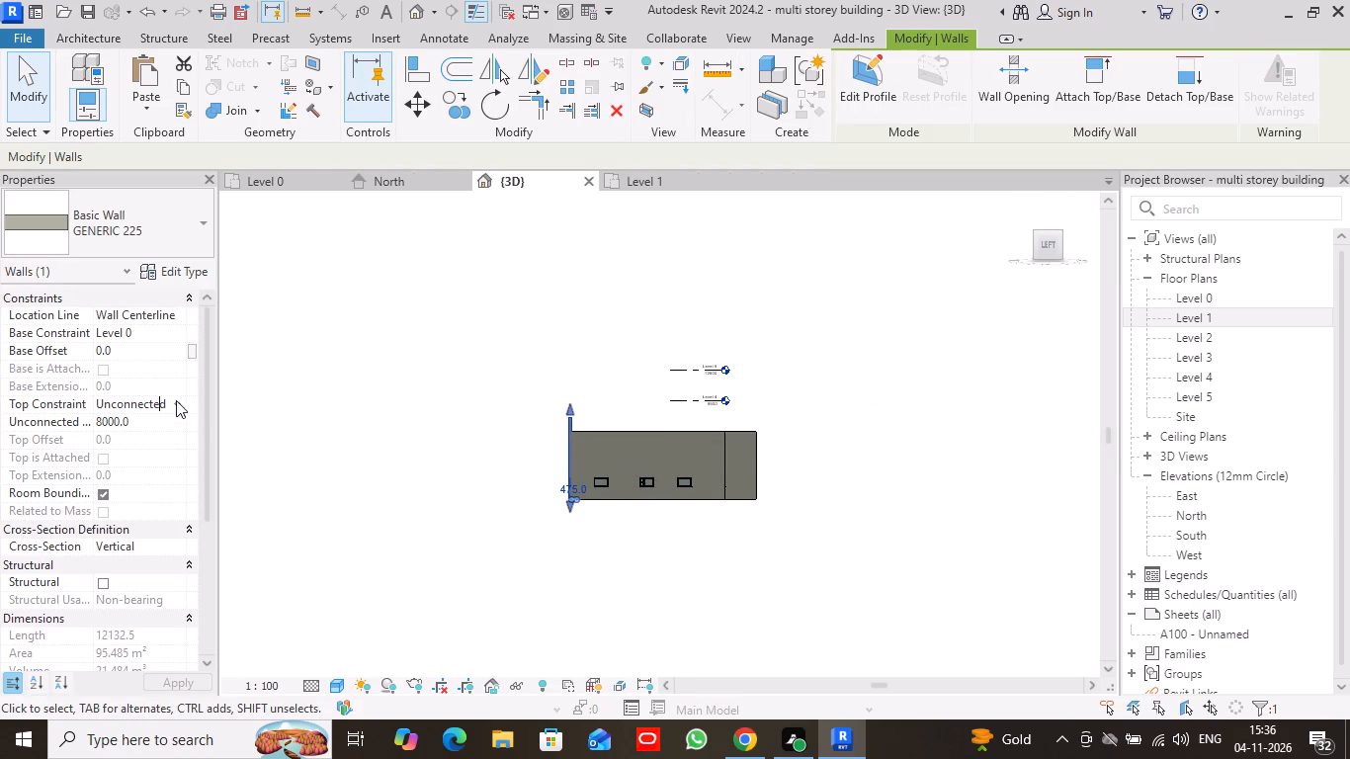
pyautogui.click(176, 400)
pyautogui.click(180, 480)
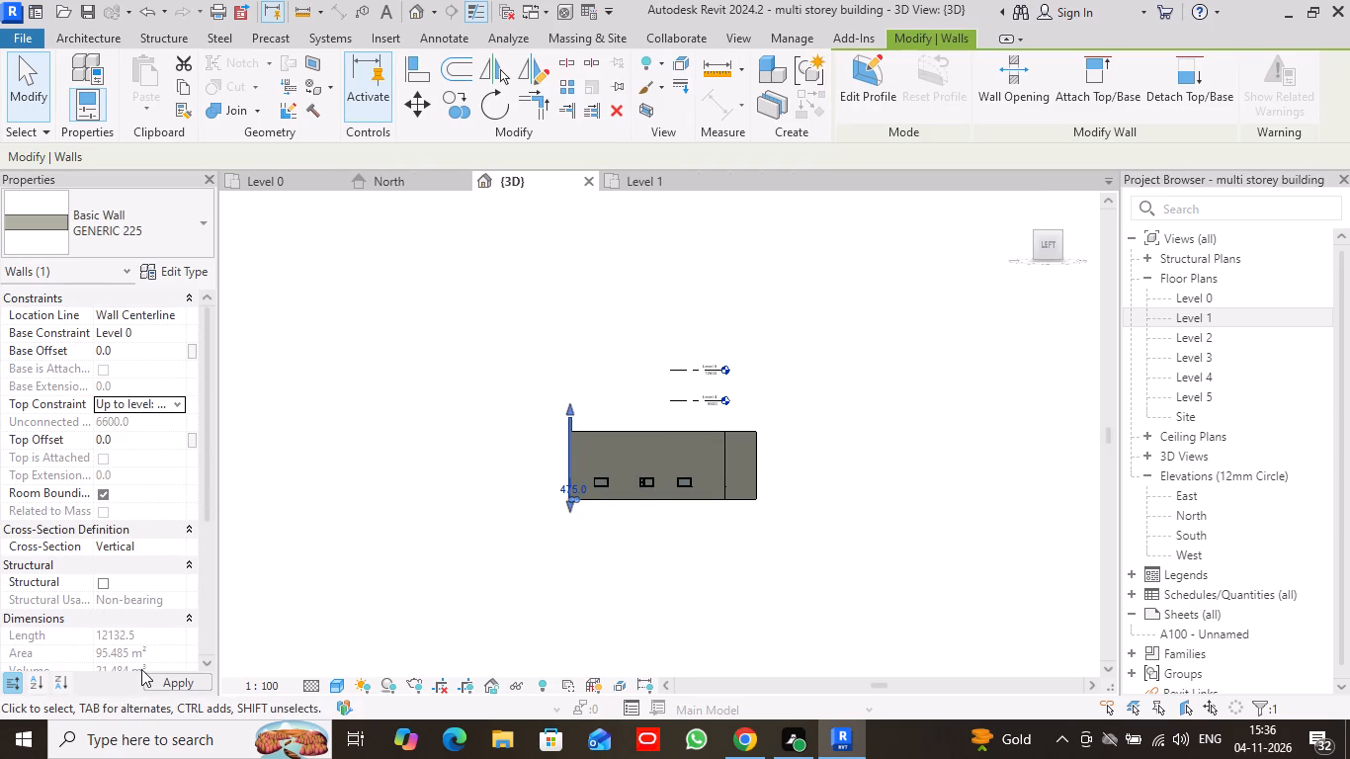
pyautogui.click(167, 680)
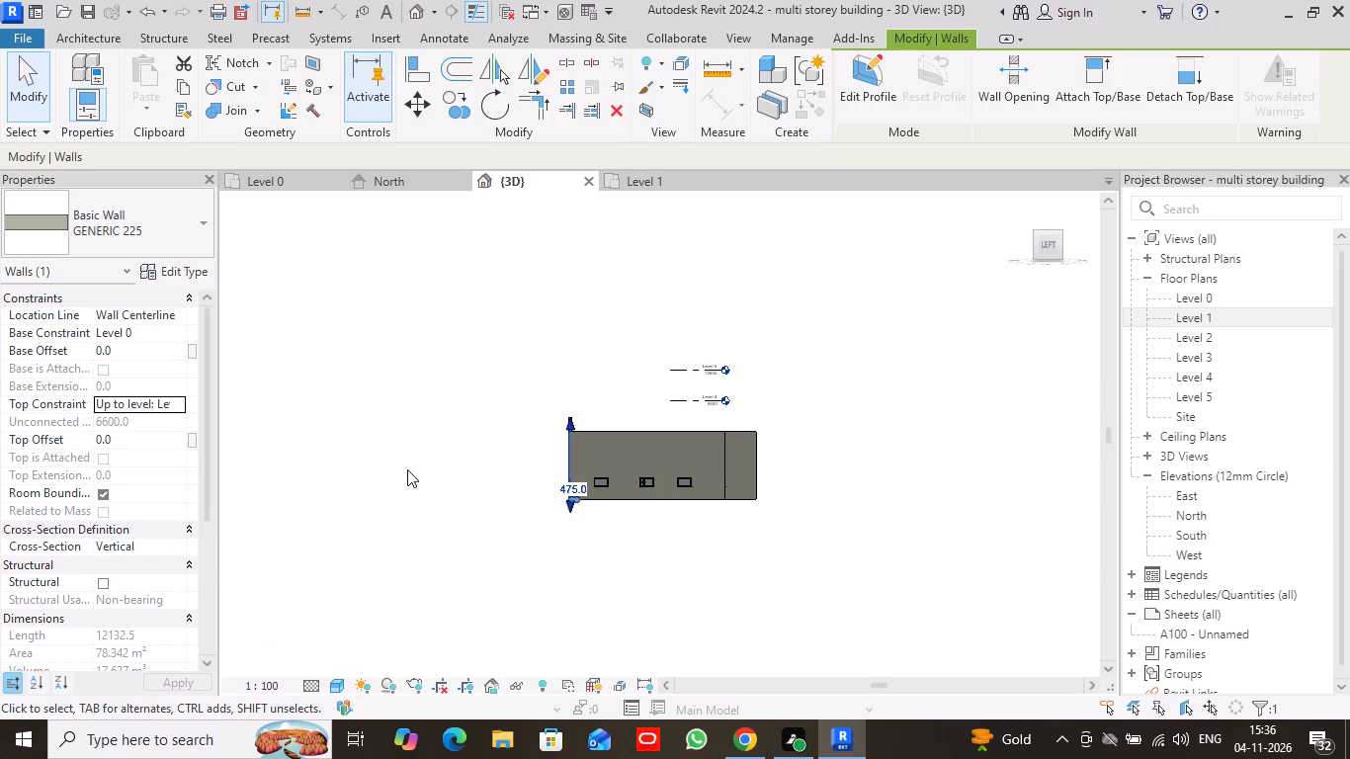
pyautogui.click(542, 555)
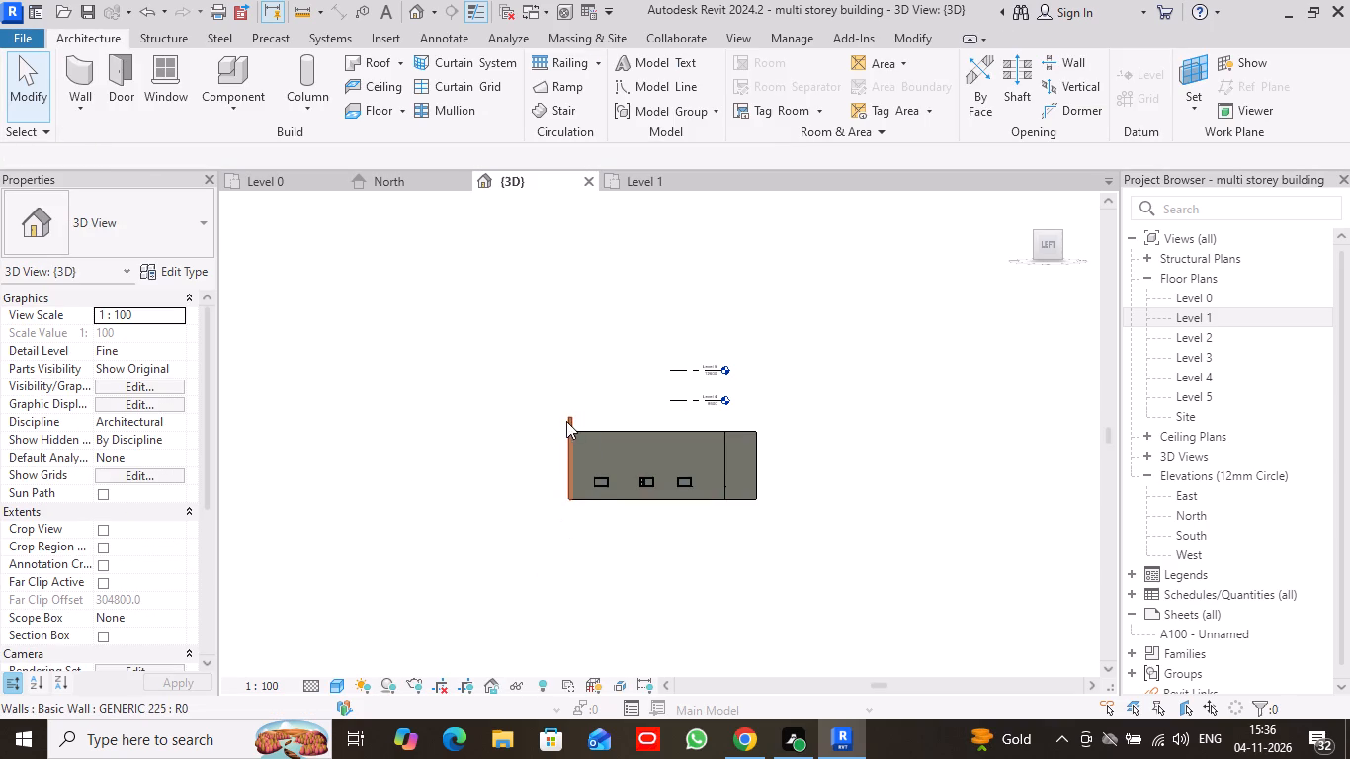
# Set the top constraint of the 3867.5 mm long back wall at room 5 to Up to level: Level 3.
pyautogui.click(566, 421)
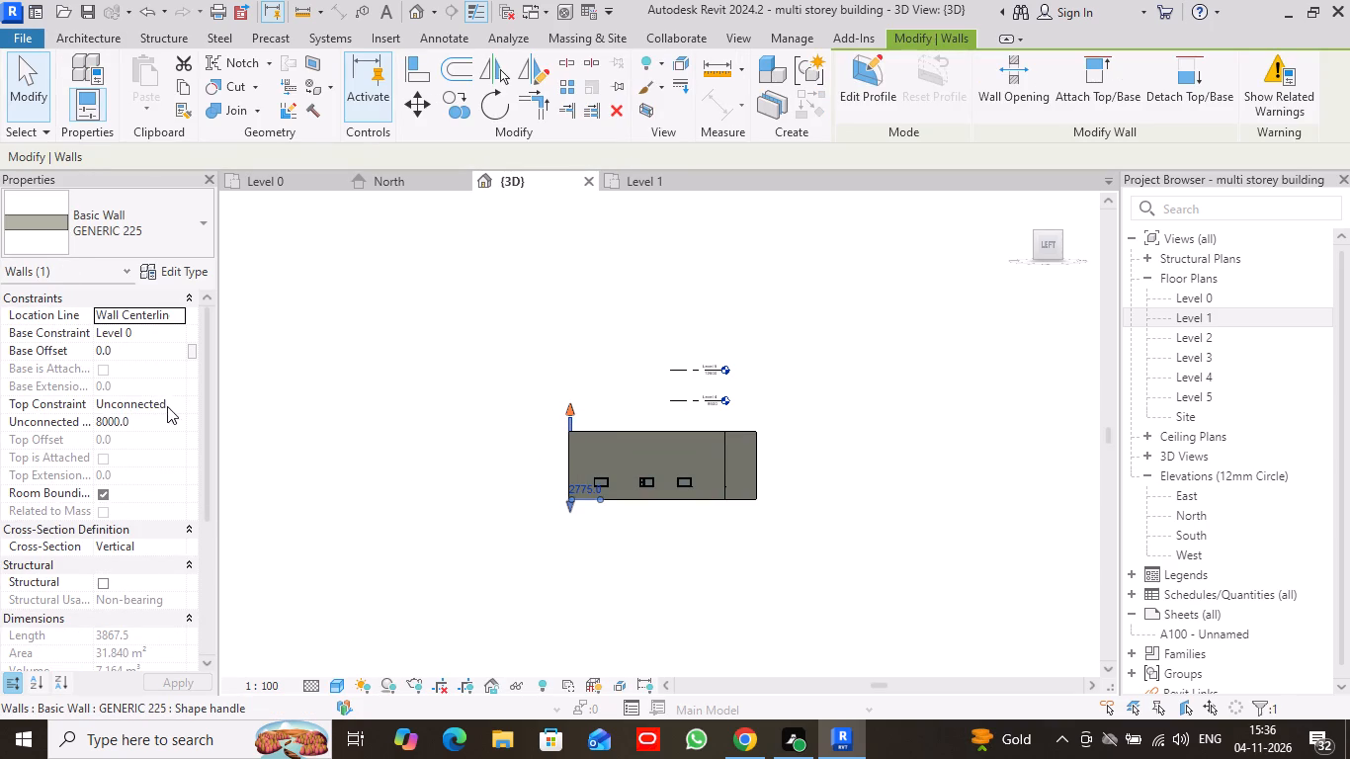
pyautogui.click(168, 406)
pyautogui.click(176, 405)
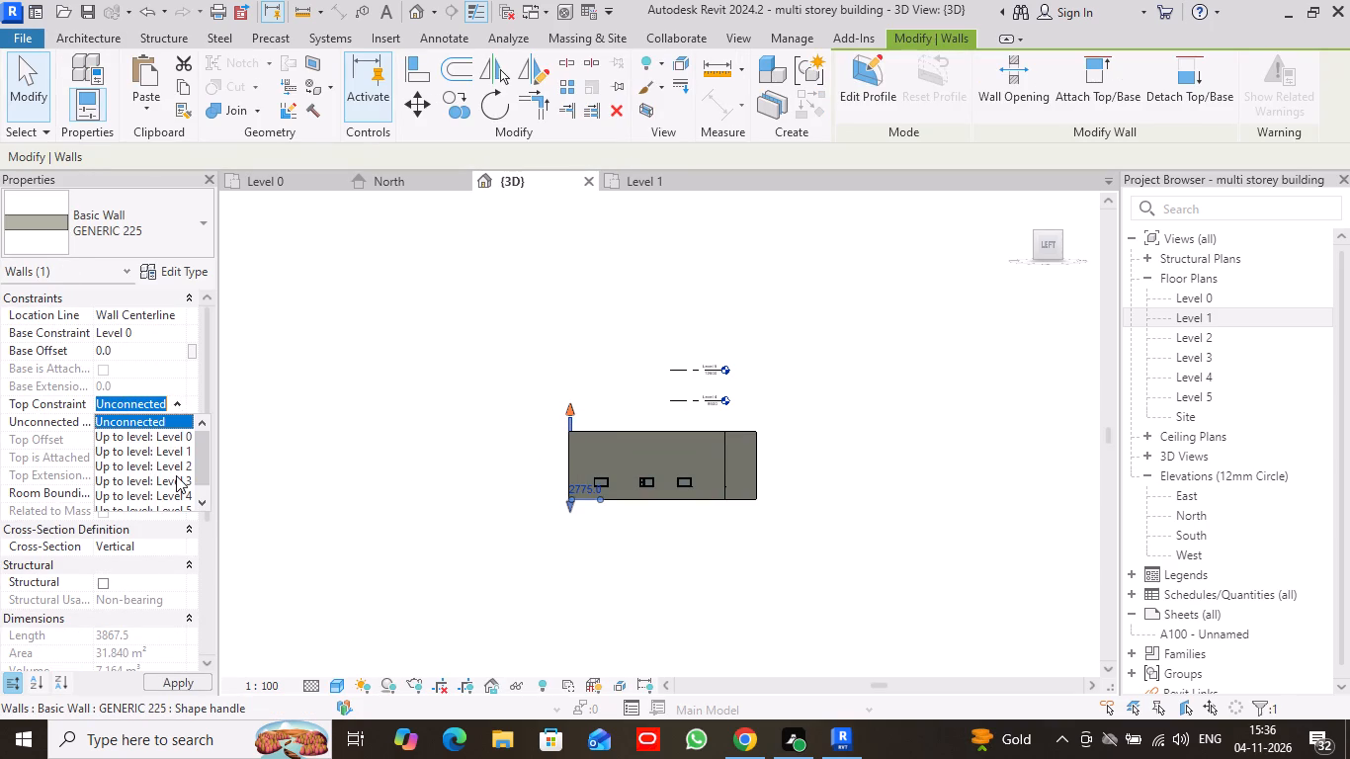
pyautogui.click(176, 477)
pyautogui.click(176, 685)
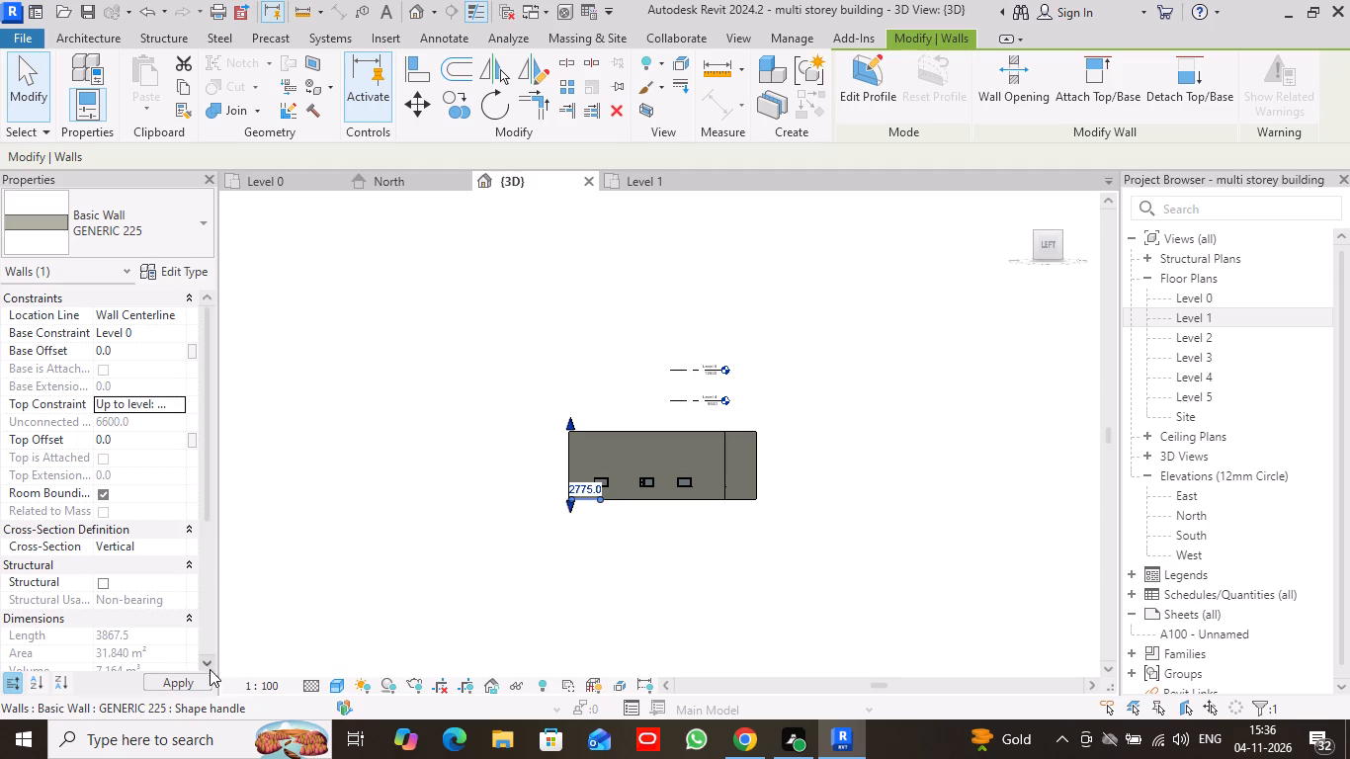
pyautogui.click(635, 670)
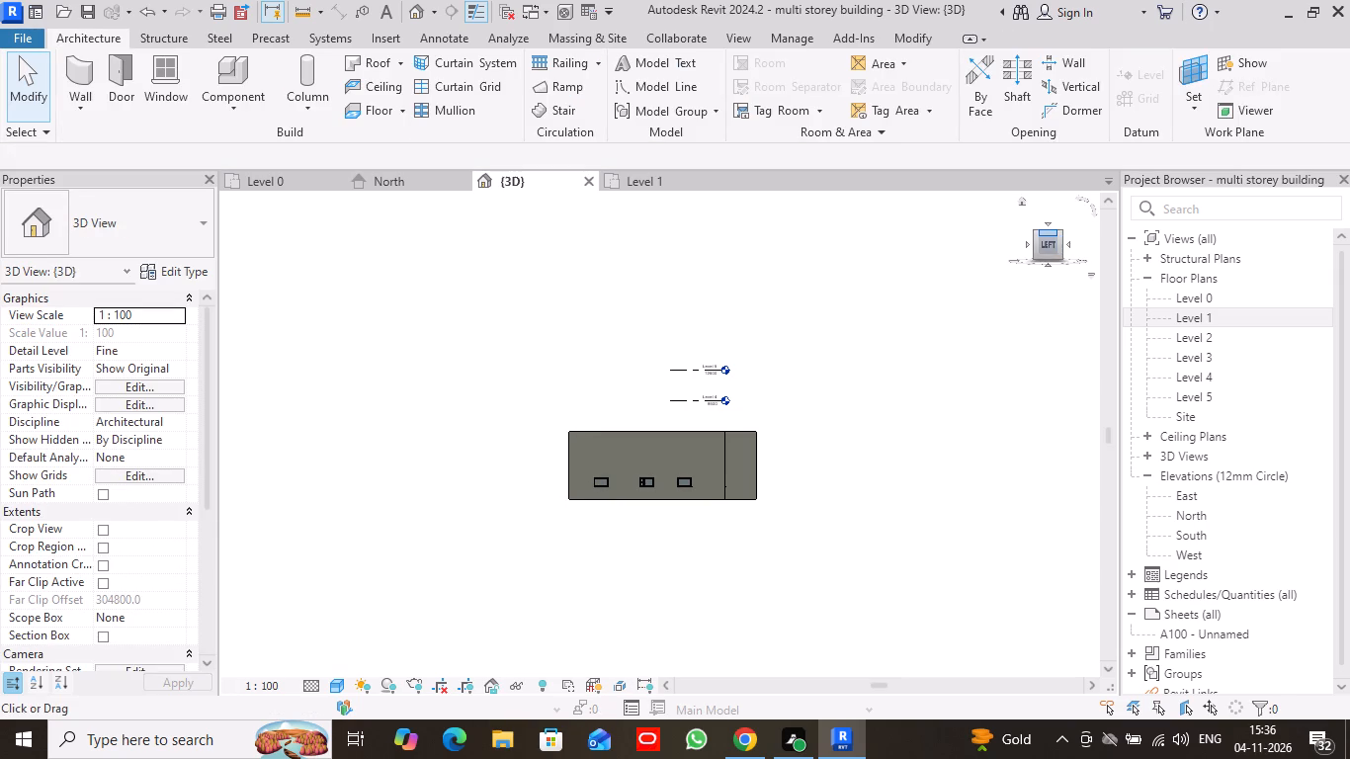
# Review the wall tops around the whole building in the 3D view.
pyautogui.click(1059, 242)
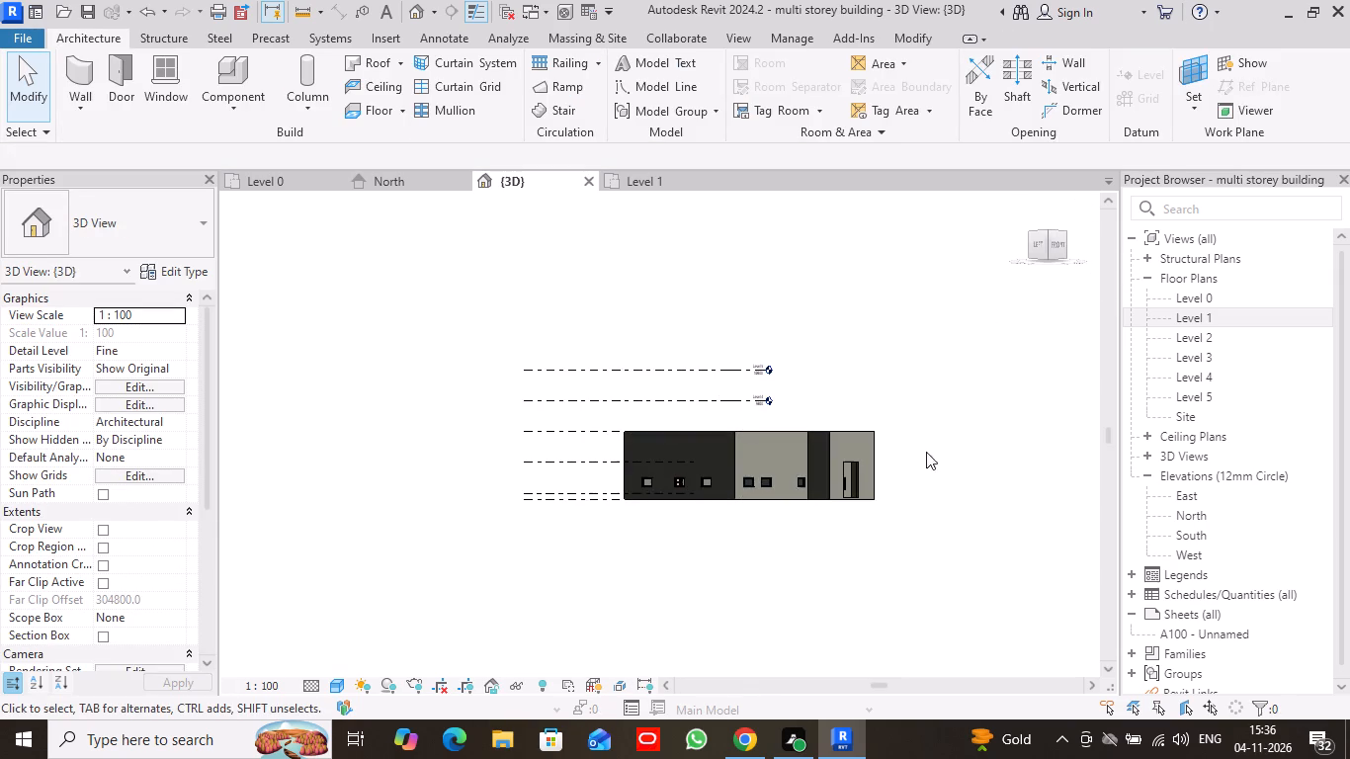
pyautogui.scroll(3, 847, 520)
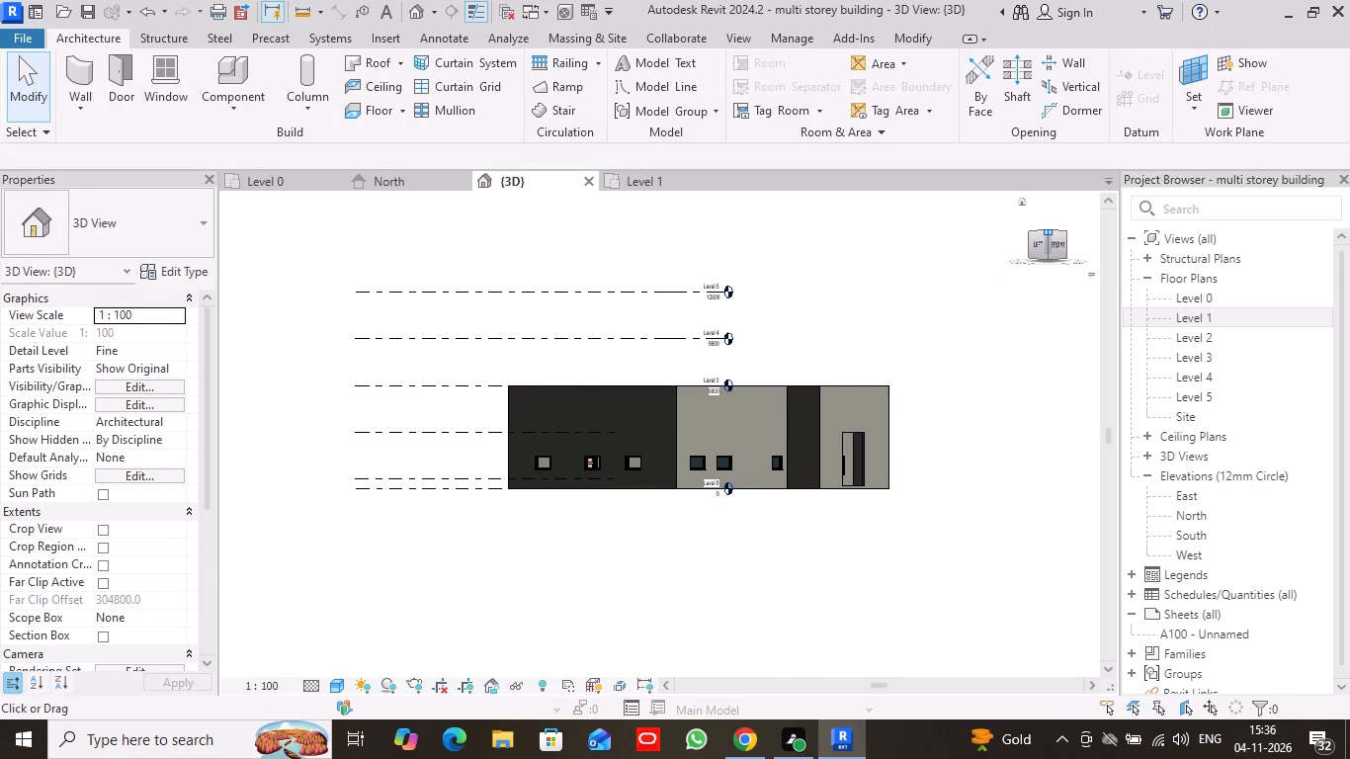
pyautogui.moveTo(1047, 232); pyautogui.dragTo(958, 281)
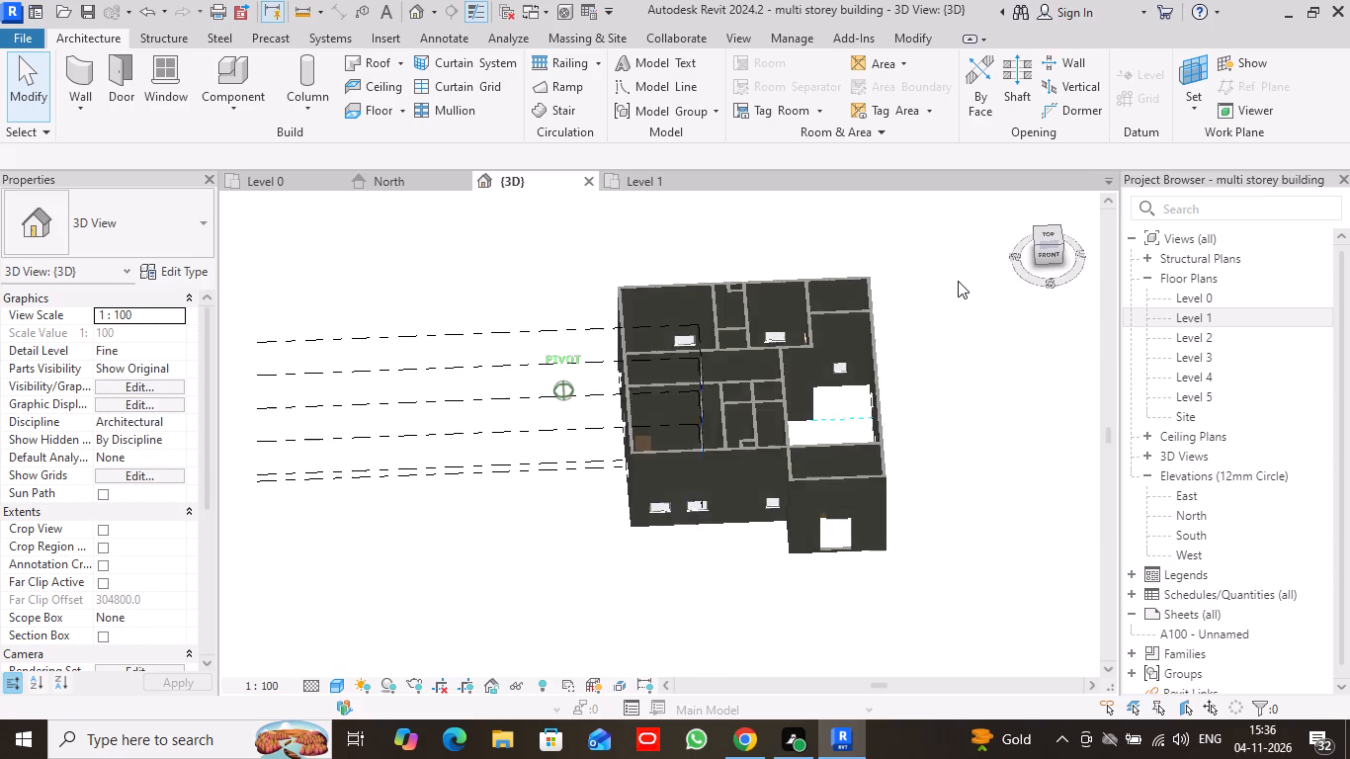
pyautogui.moveTo(958, 281); pyautogui.dragTo(840, 272)
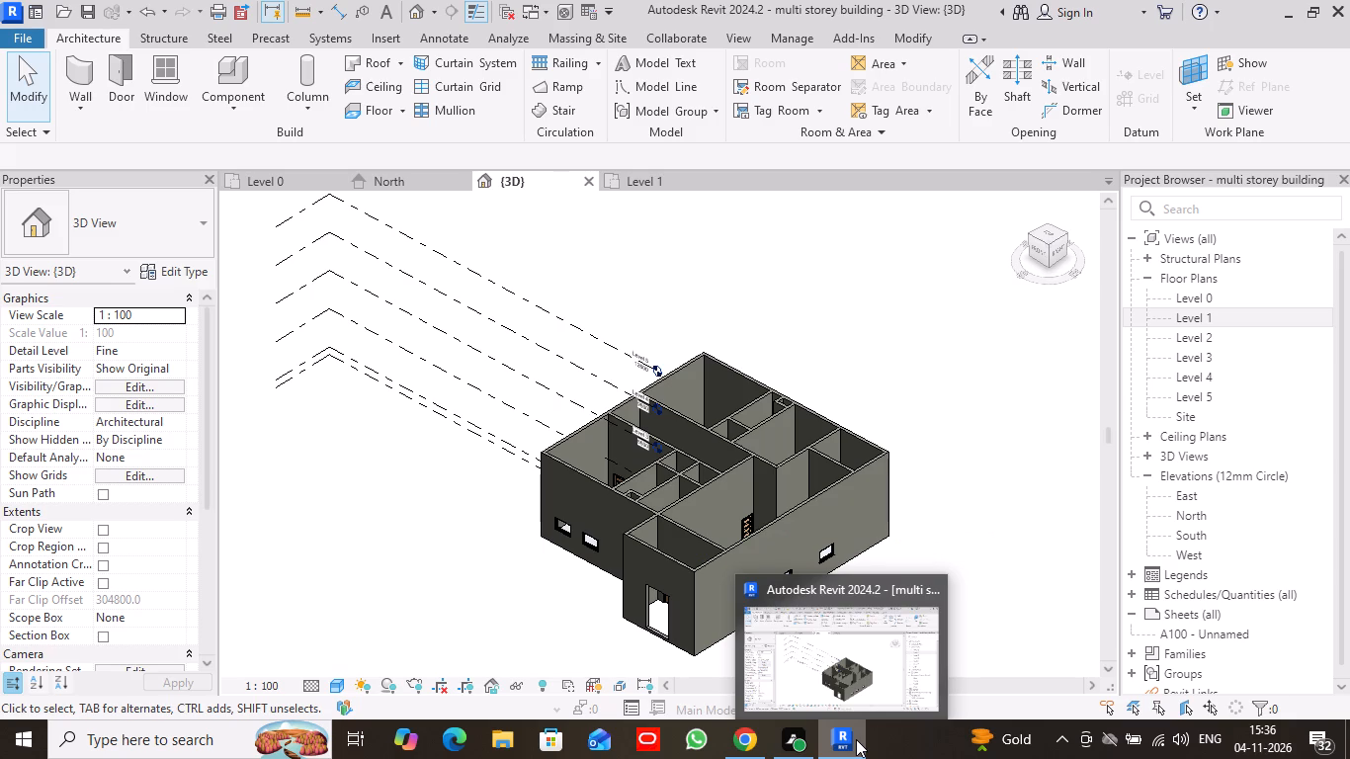
# Split the GENERIC 225 back wall of room 5 in the Level 0 plan about 400 mm from its outer corner.
pyautogui.click(284, 184)
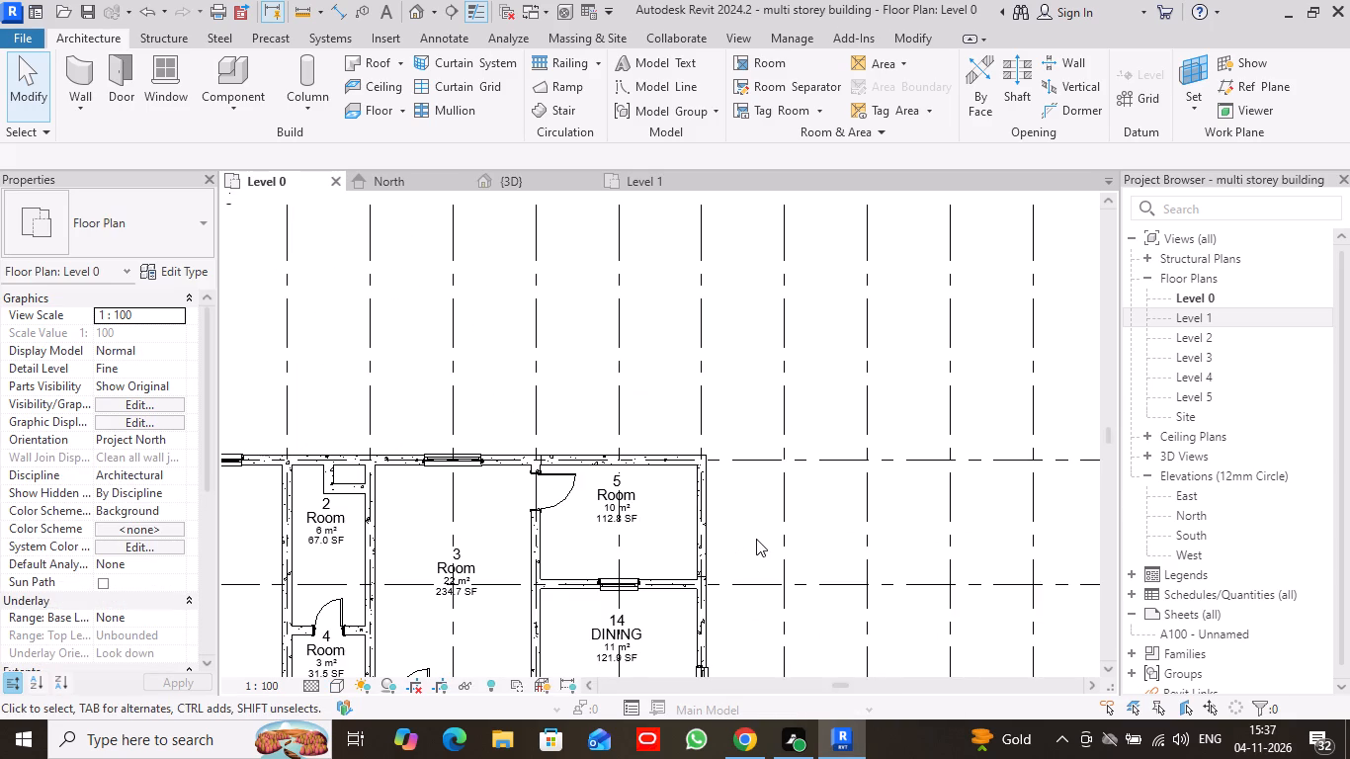
pyautogui.scroll(1, 770, 539)
pyautogui.moveTo(758, 515); pyautogui.dragTo(878, 515, button='middle')
pyautogui.scroll(2, 867, 524)
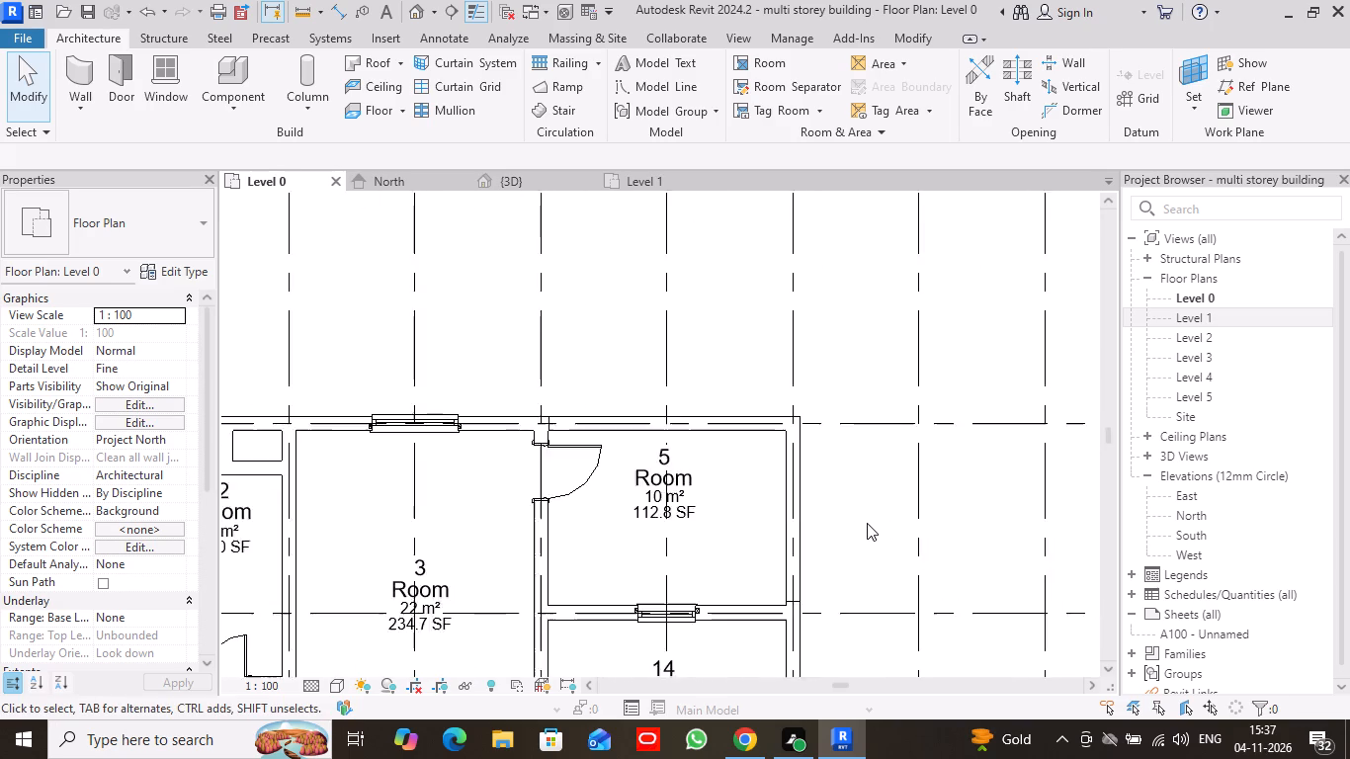
pyautogui.scroll(3, 867, 523)
pyautogui.moveTo(795, 468); pyautogui.dragTo(866, 486, button='middle')
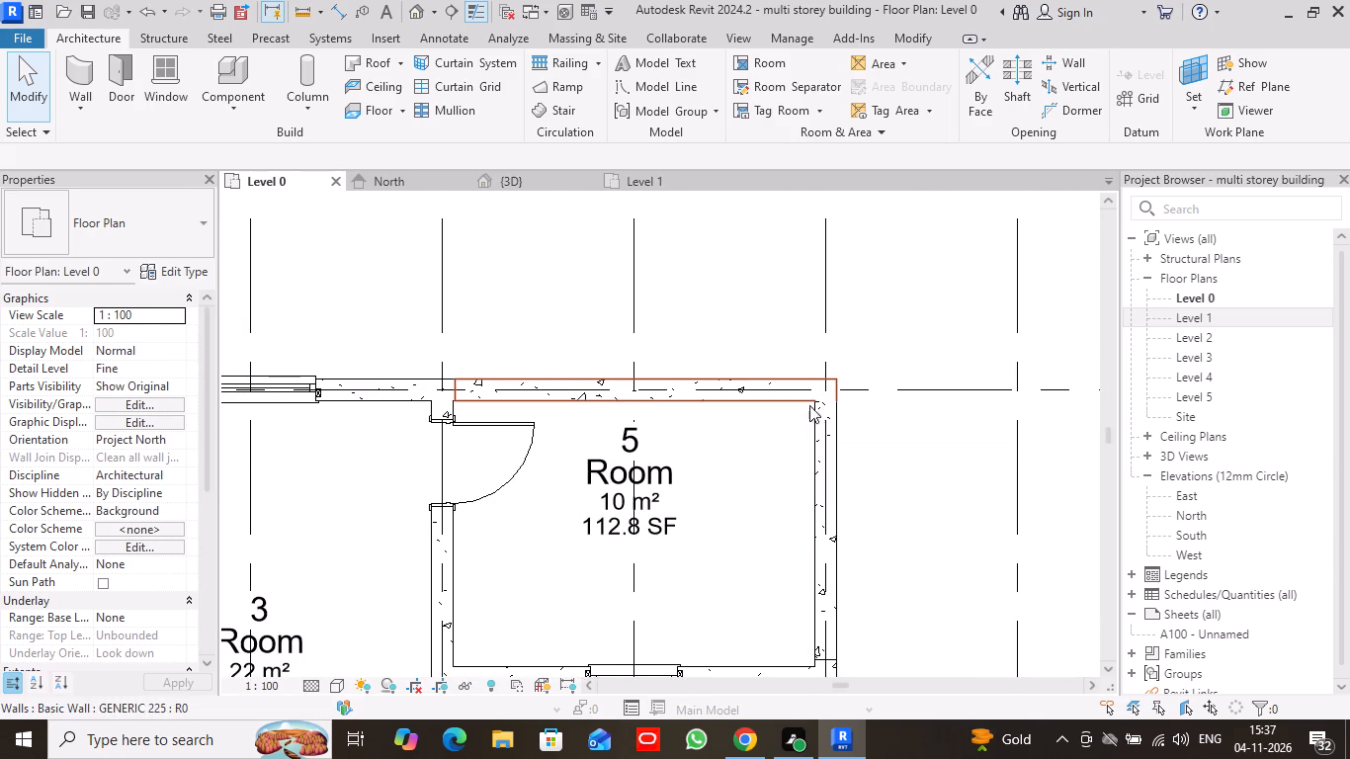
pyautogui.click(765, 390)
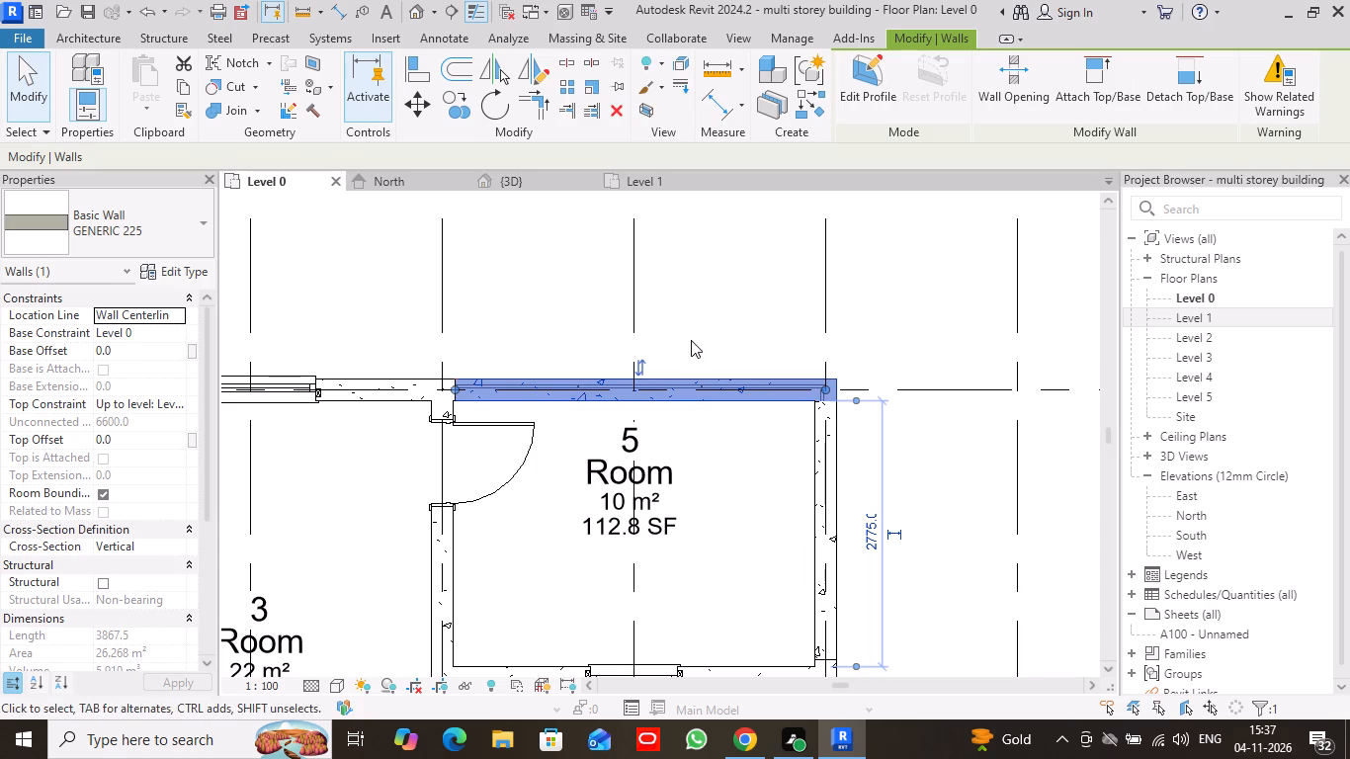
pyautogui.click(23, 92)
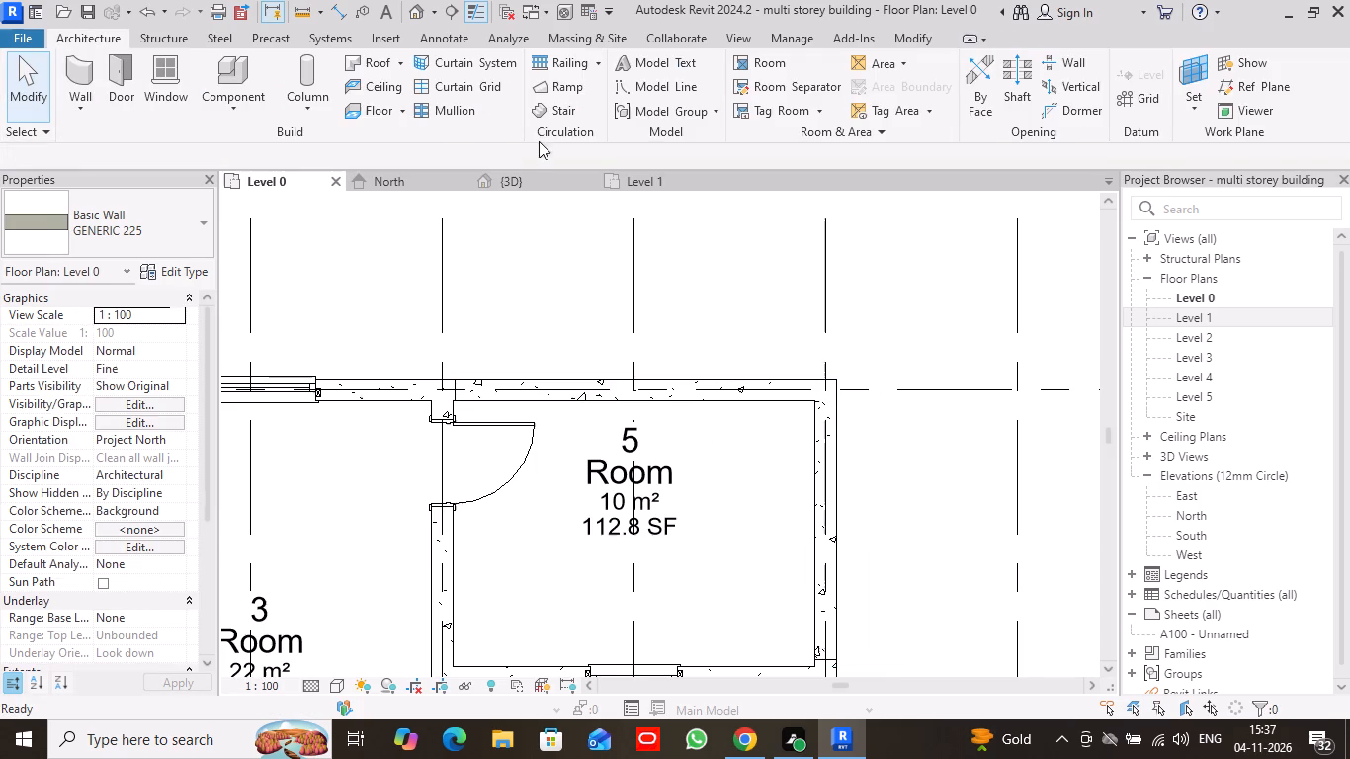
pyautogui.click(900, 25)
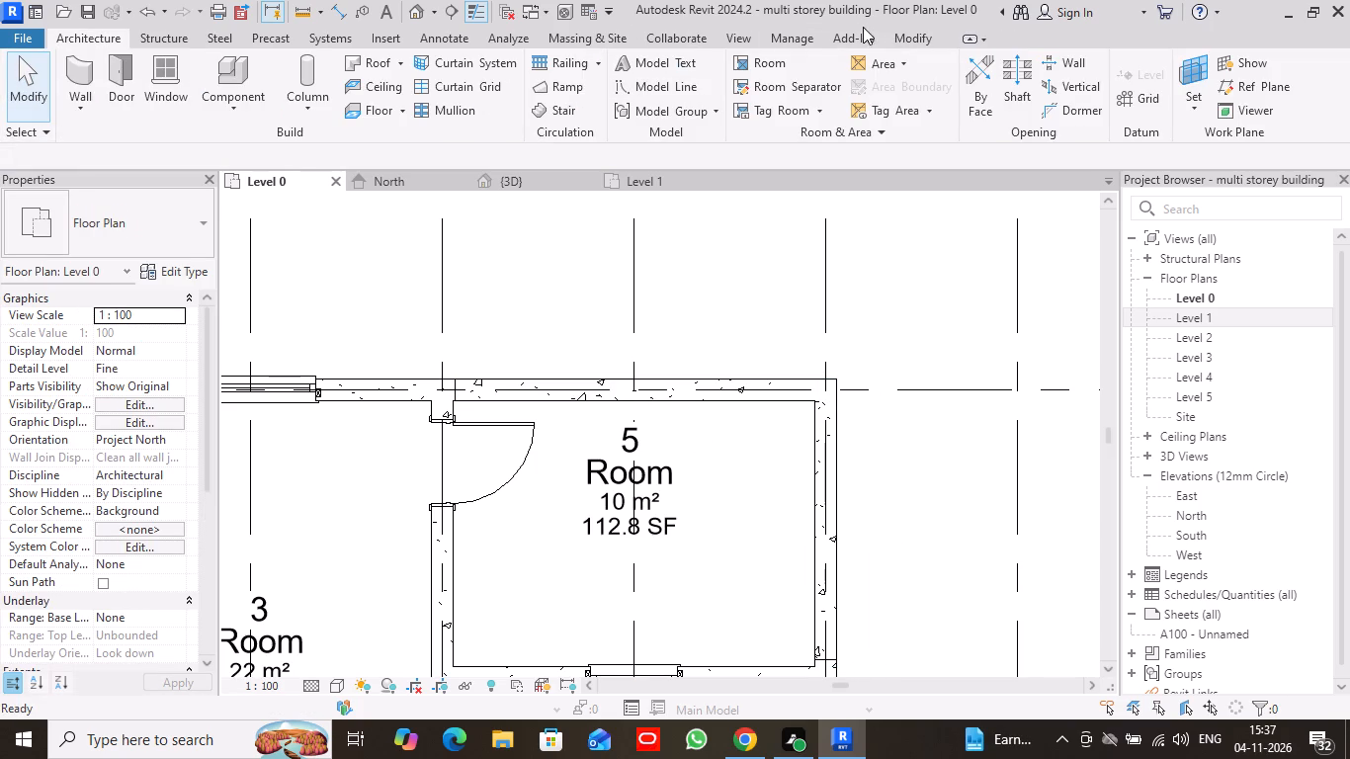
pyautogui.click(898, 34)
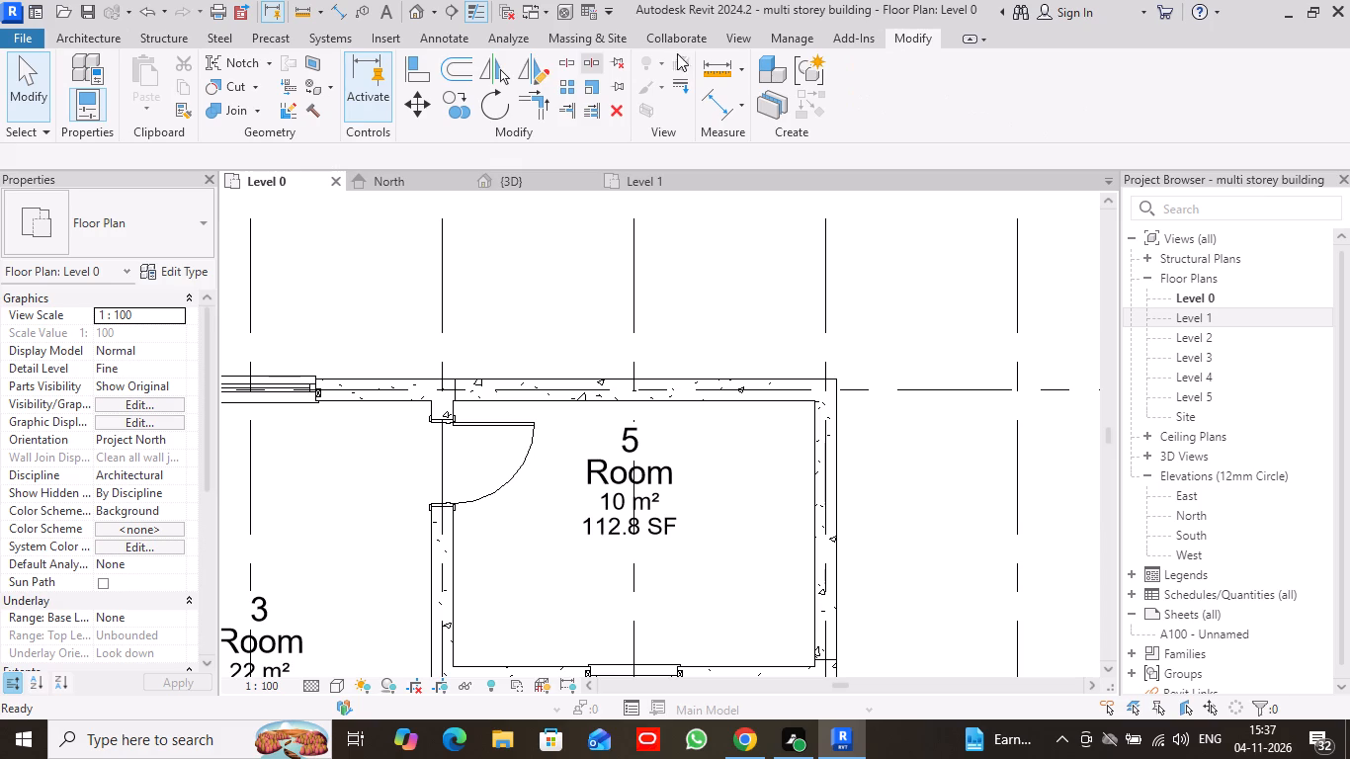
pyautogui.click(570, 63)
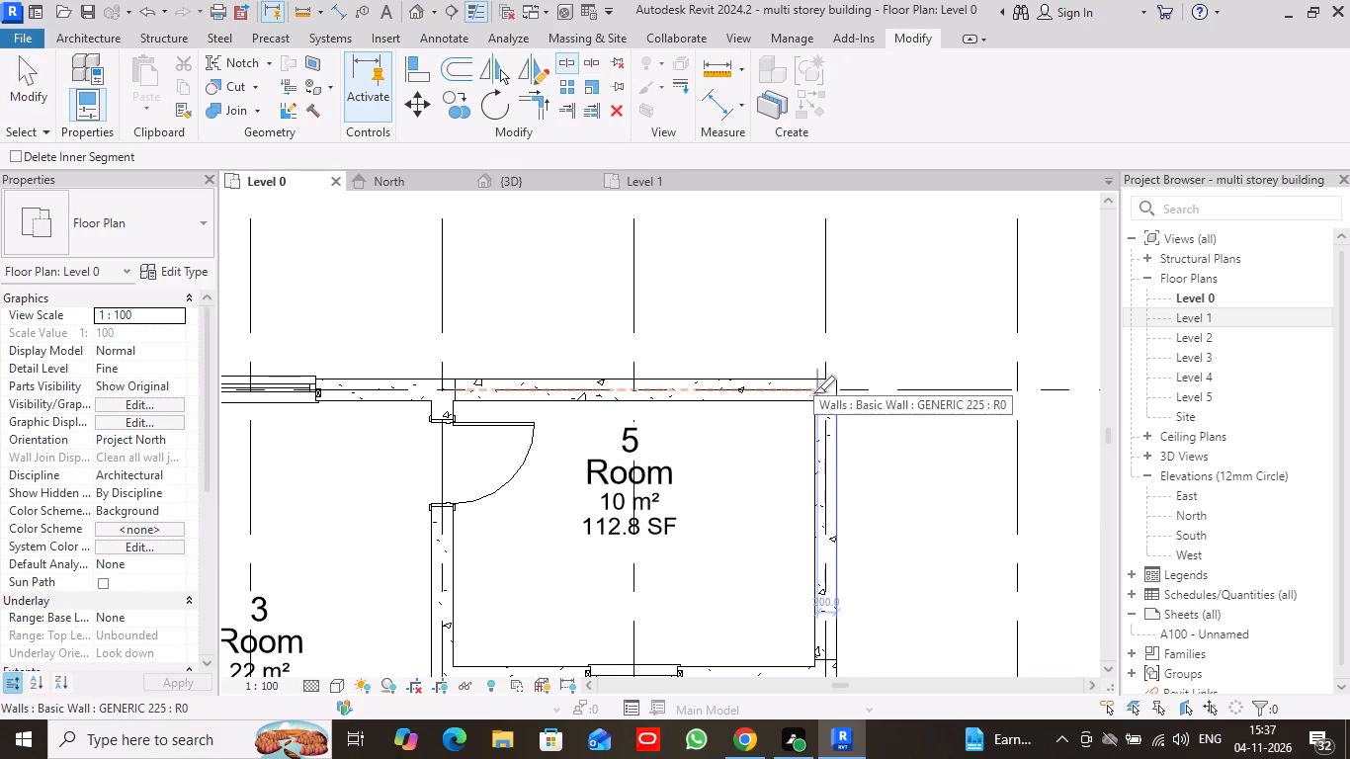
pyautogui.click(813, 393)
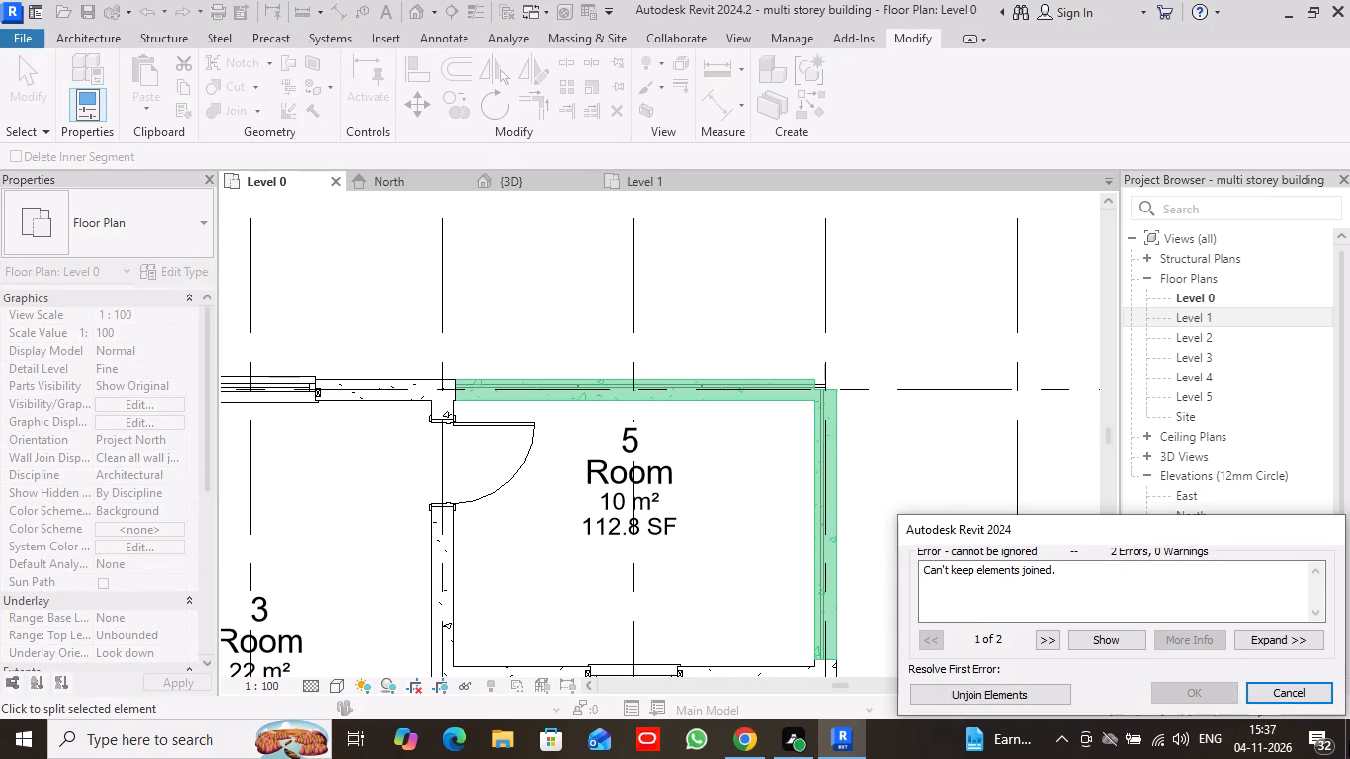
pyautogui.click(1308, 694)
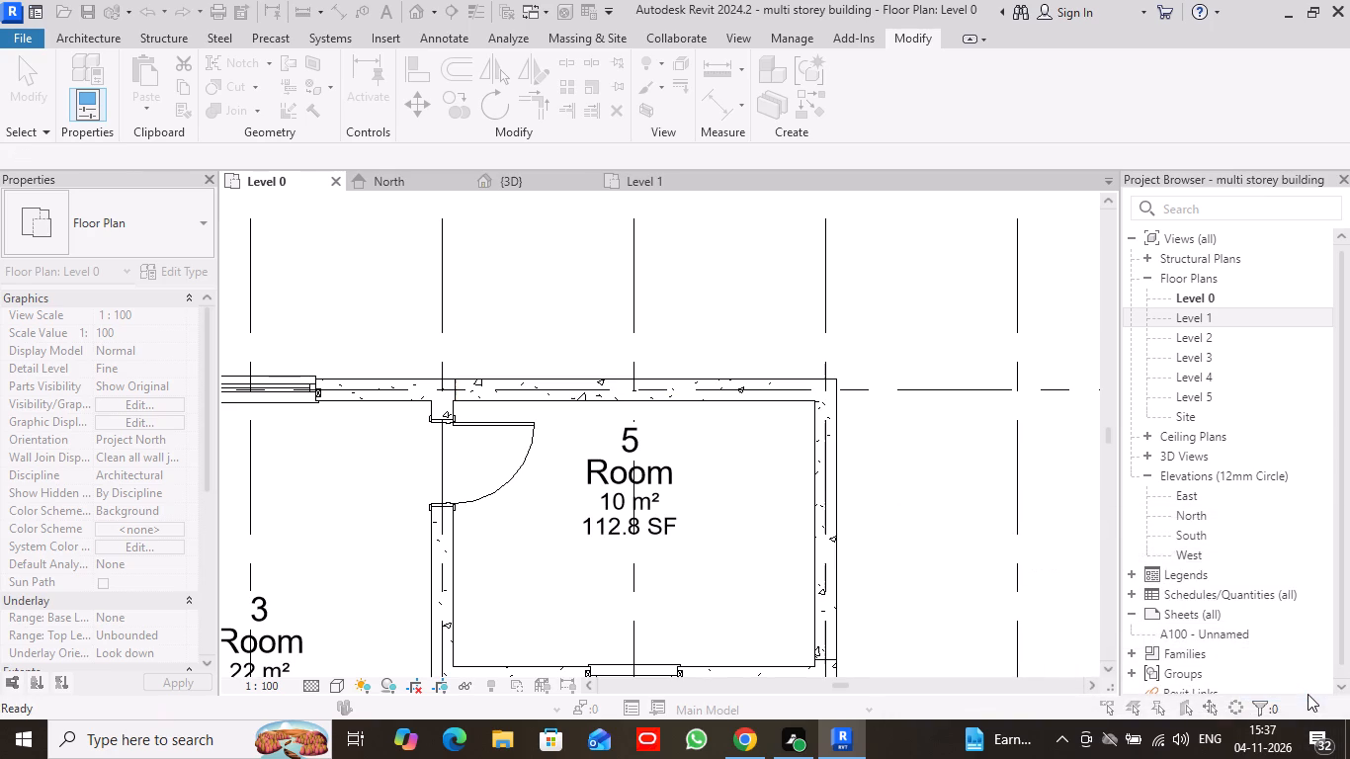
pyautogui.click(796, 393)
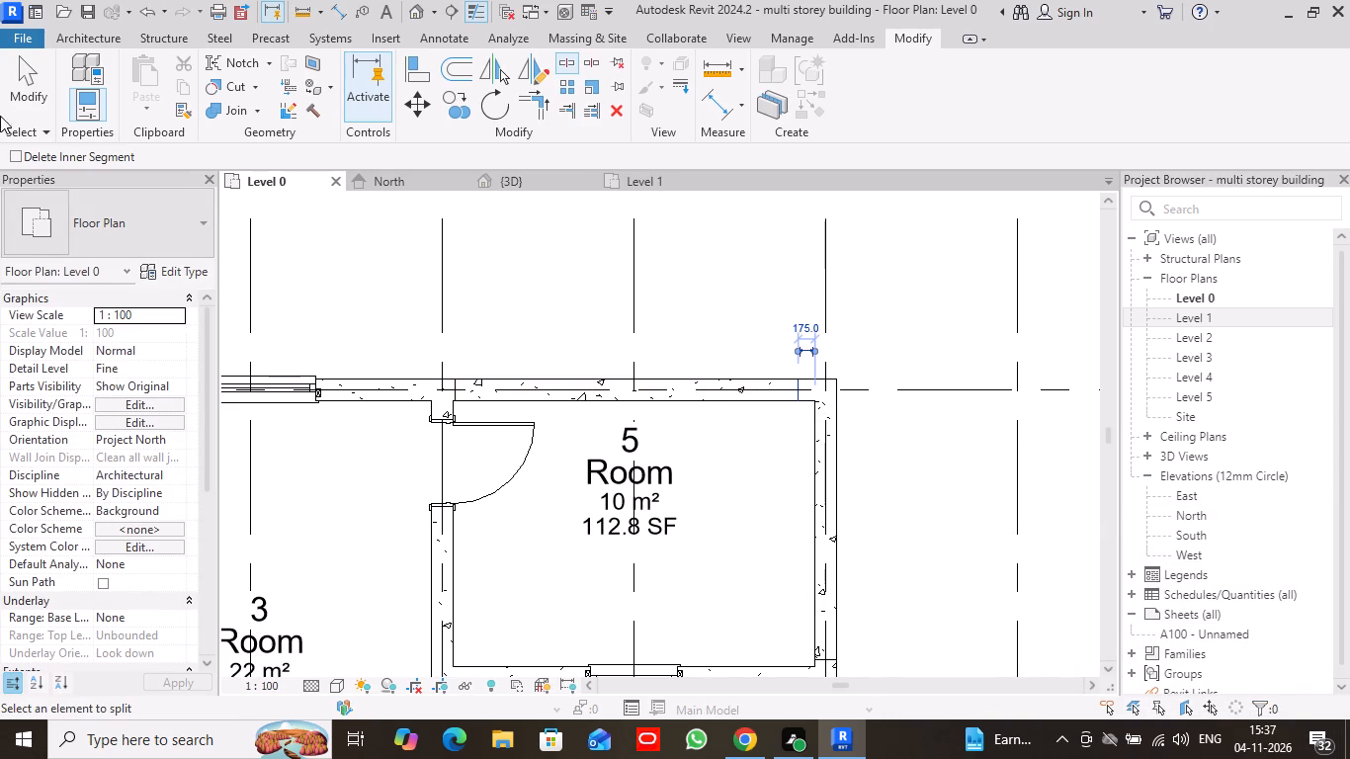
pyautogui.click(29, 85)
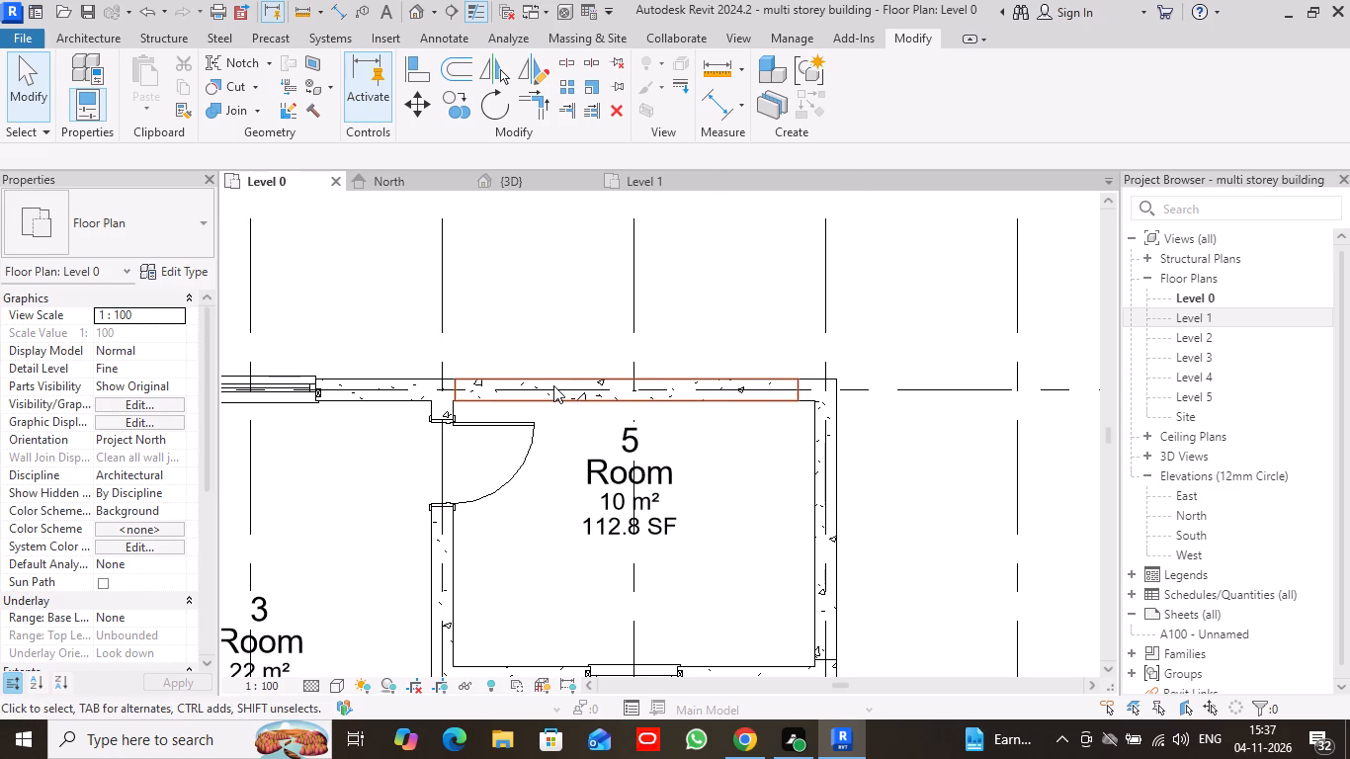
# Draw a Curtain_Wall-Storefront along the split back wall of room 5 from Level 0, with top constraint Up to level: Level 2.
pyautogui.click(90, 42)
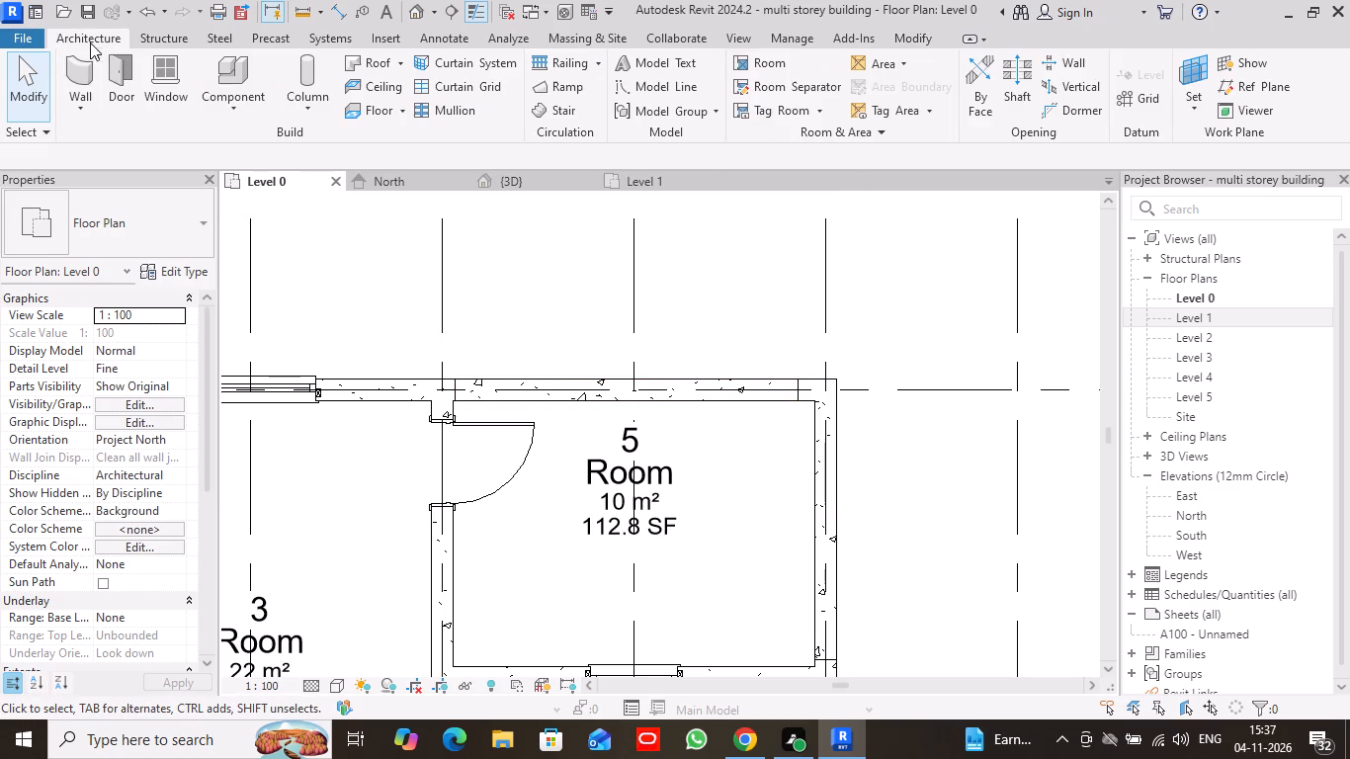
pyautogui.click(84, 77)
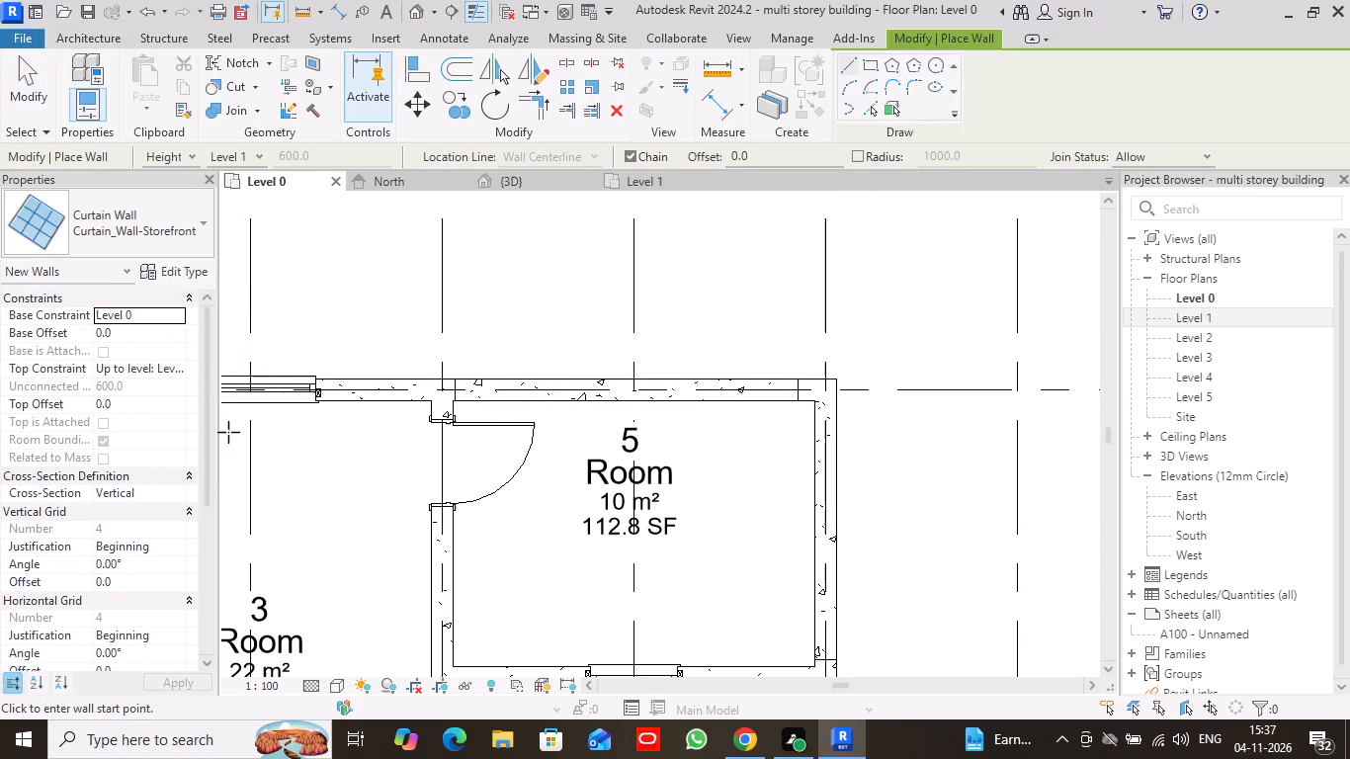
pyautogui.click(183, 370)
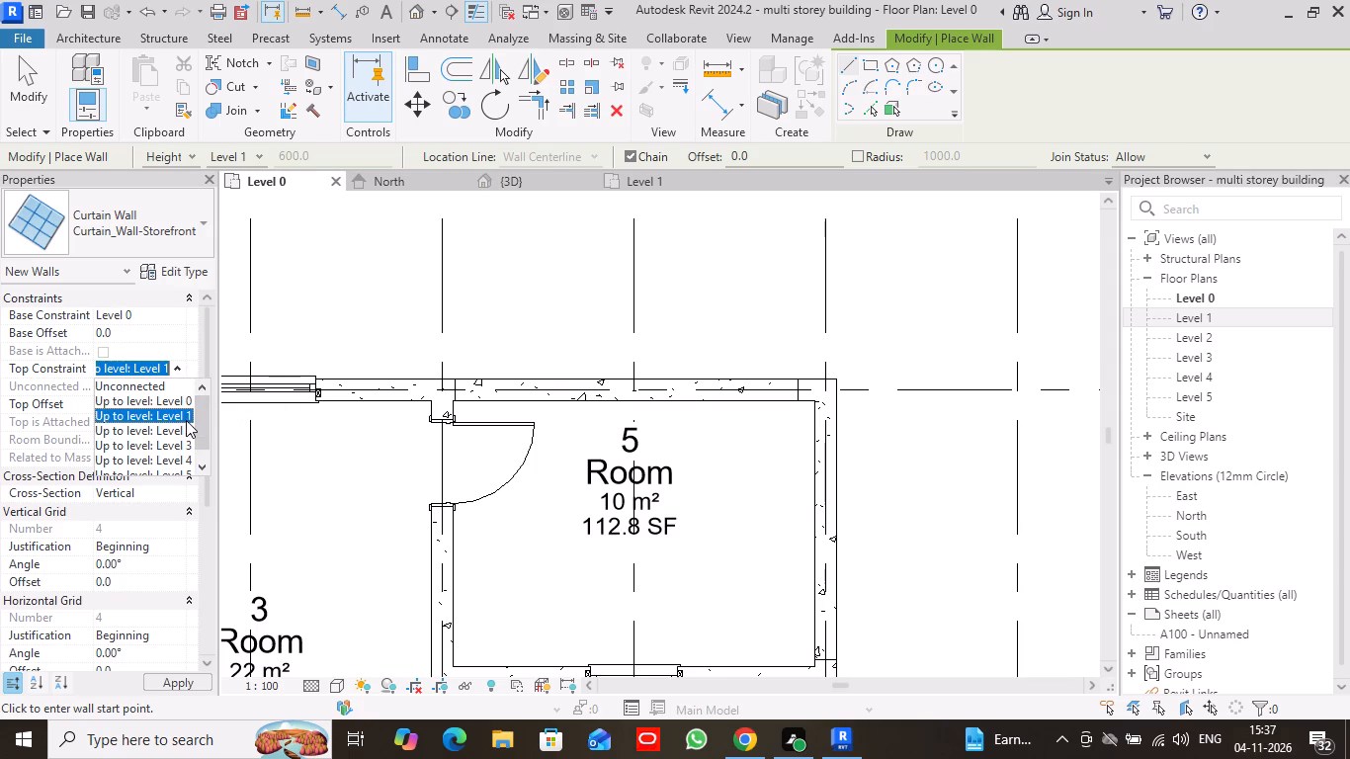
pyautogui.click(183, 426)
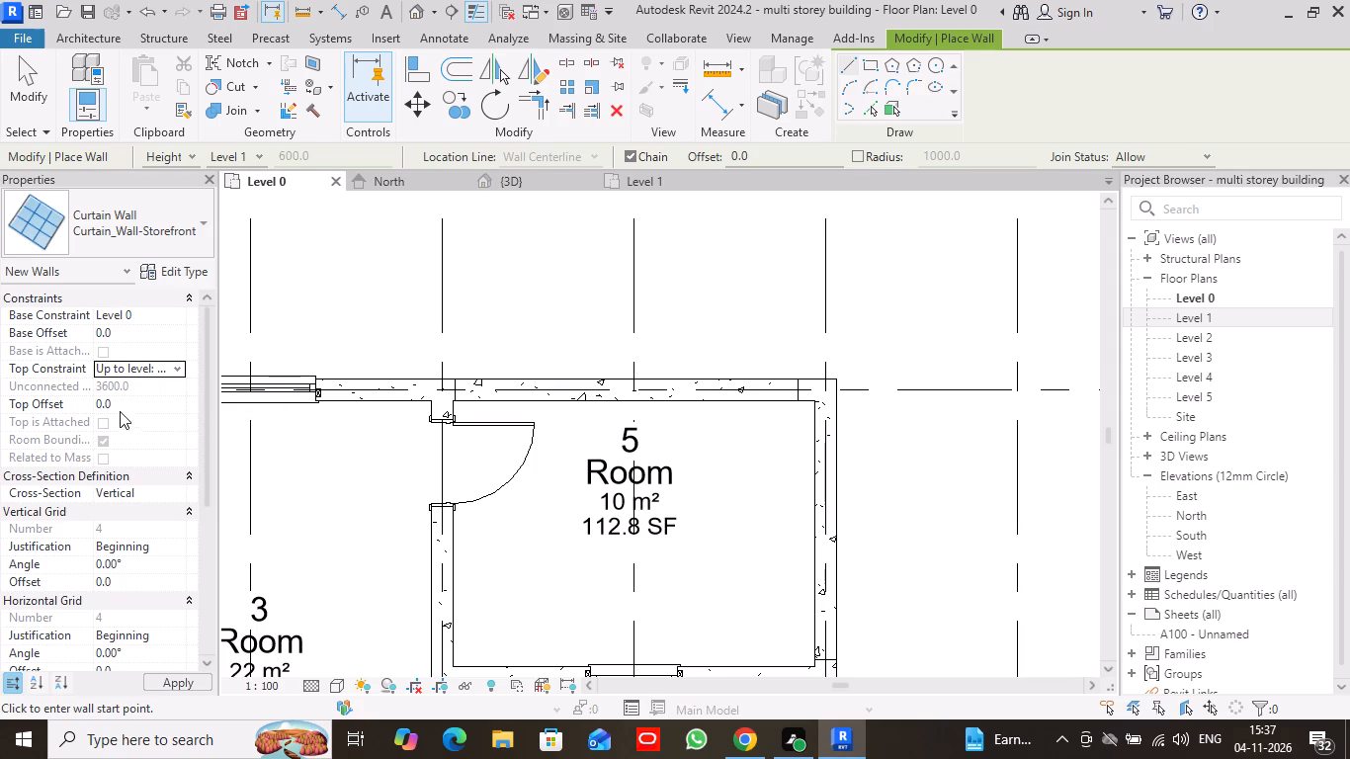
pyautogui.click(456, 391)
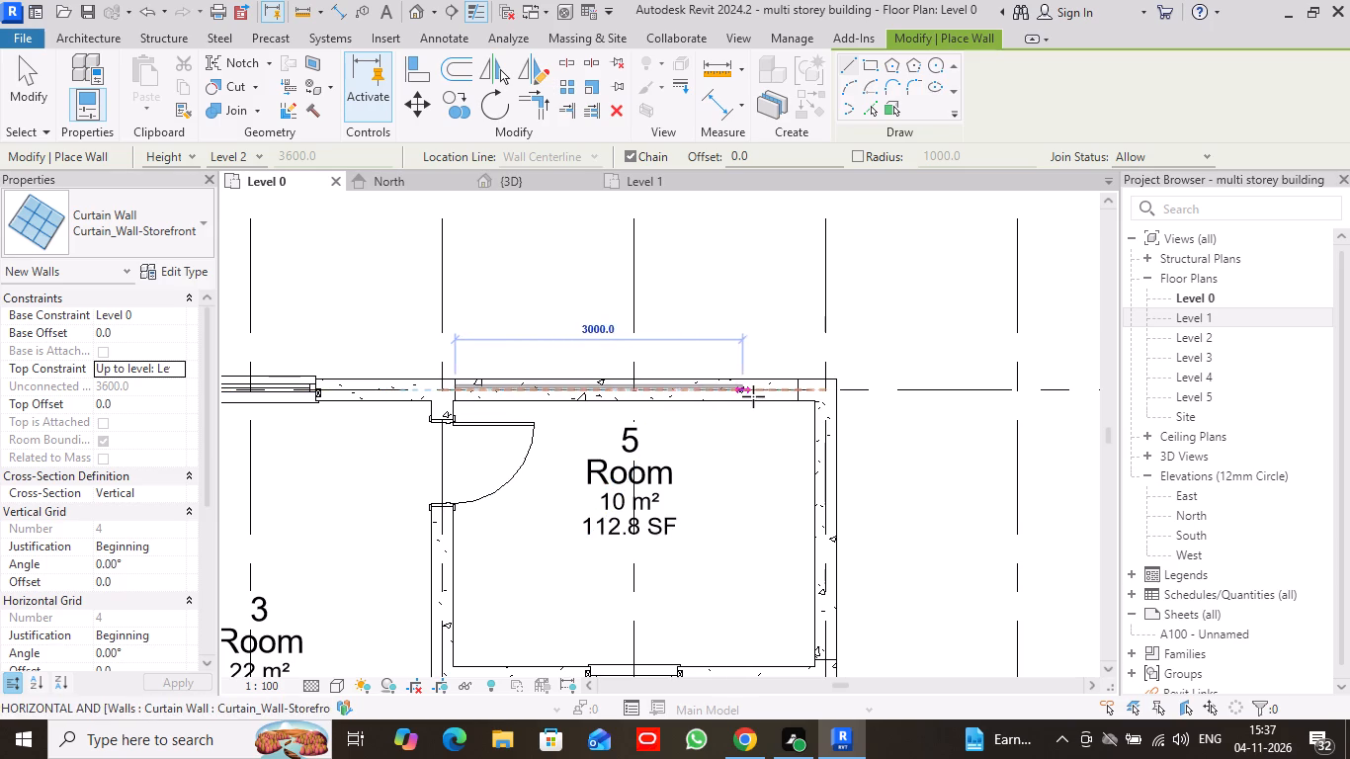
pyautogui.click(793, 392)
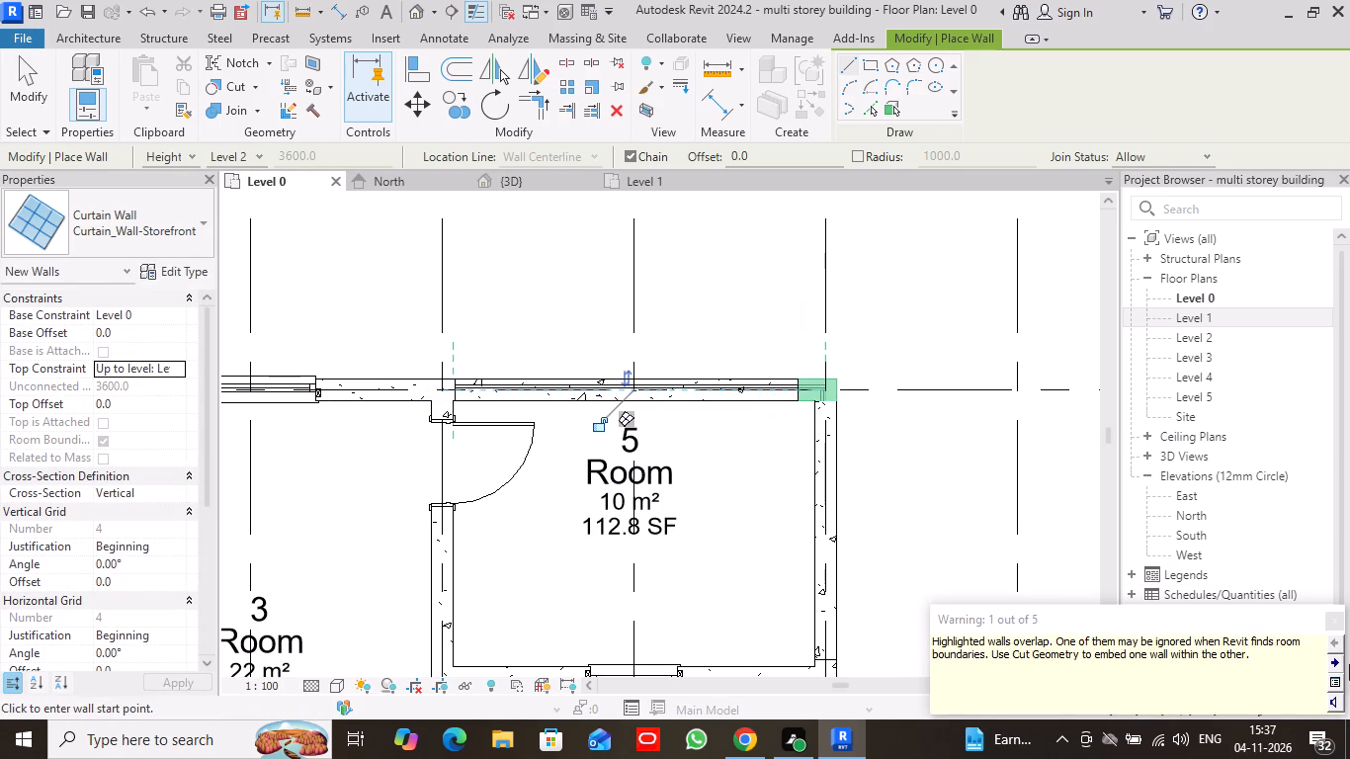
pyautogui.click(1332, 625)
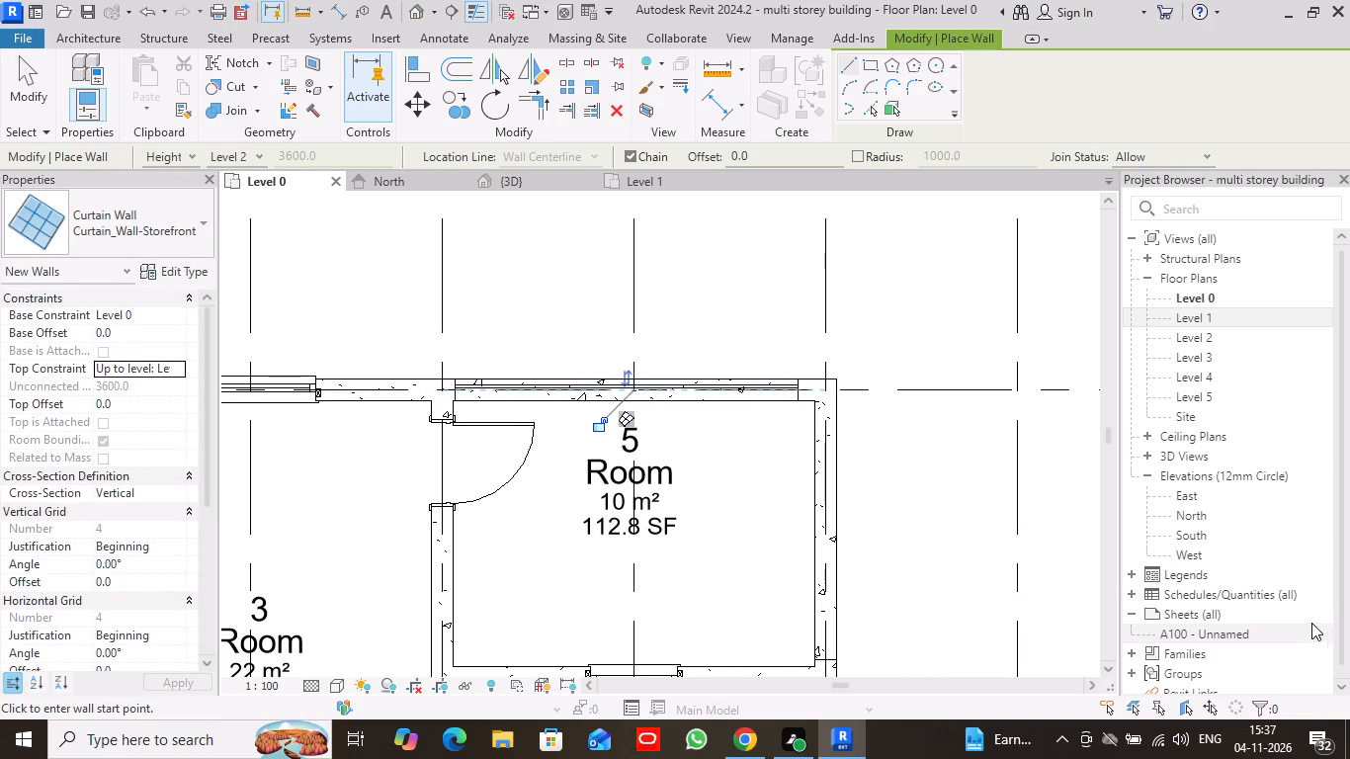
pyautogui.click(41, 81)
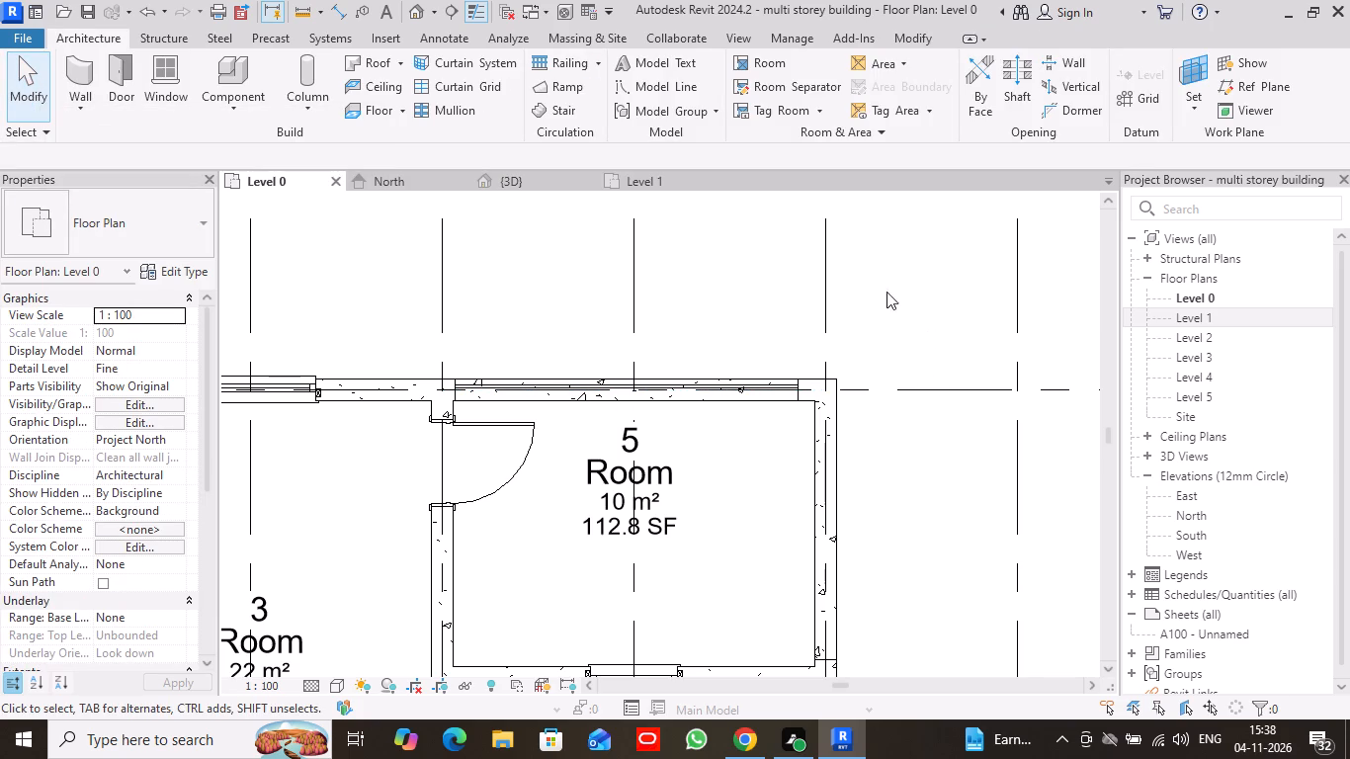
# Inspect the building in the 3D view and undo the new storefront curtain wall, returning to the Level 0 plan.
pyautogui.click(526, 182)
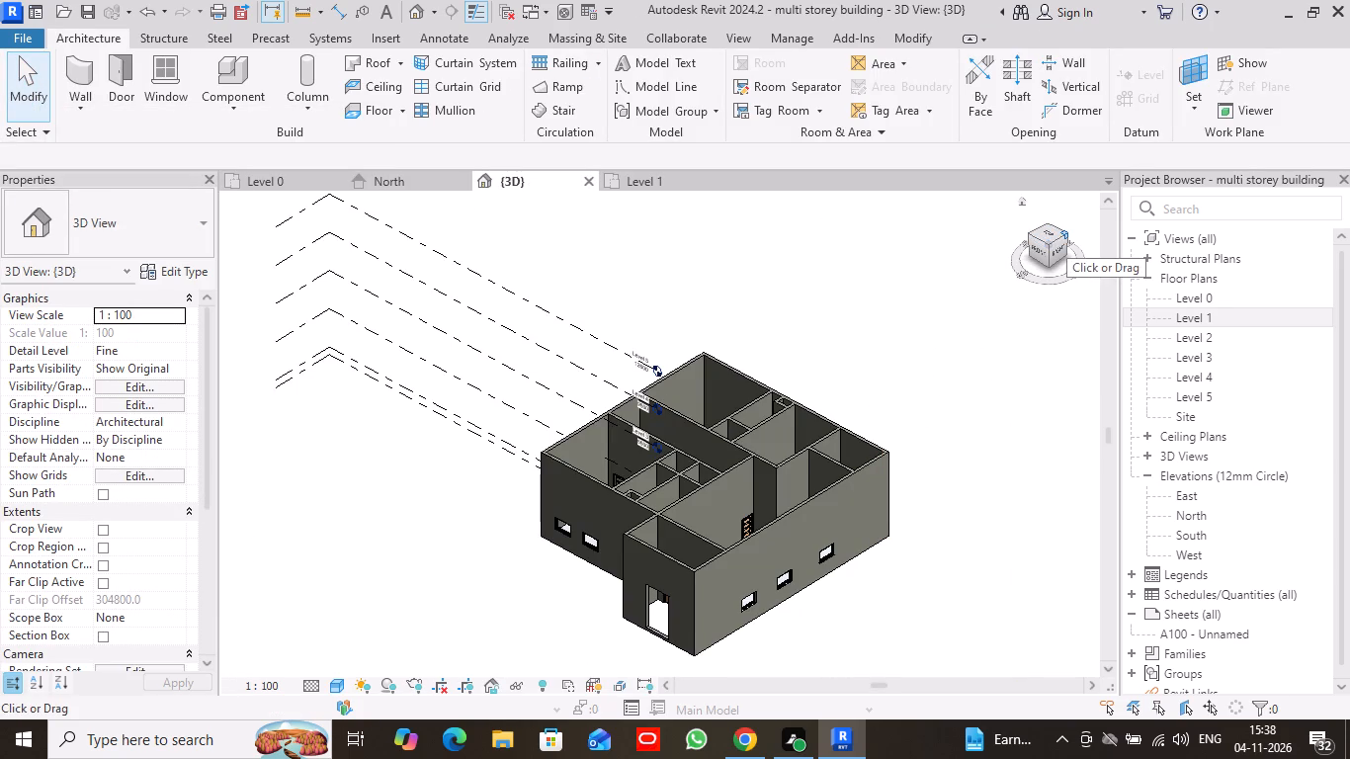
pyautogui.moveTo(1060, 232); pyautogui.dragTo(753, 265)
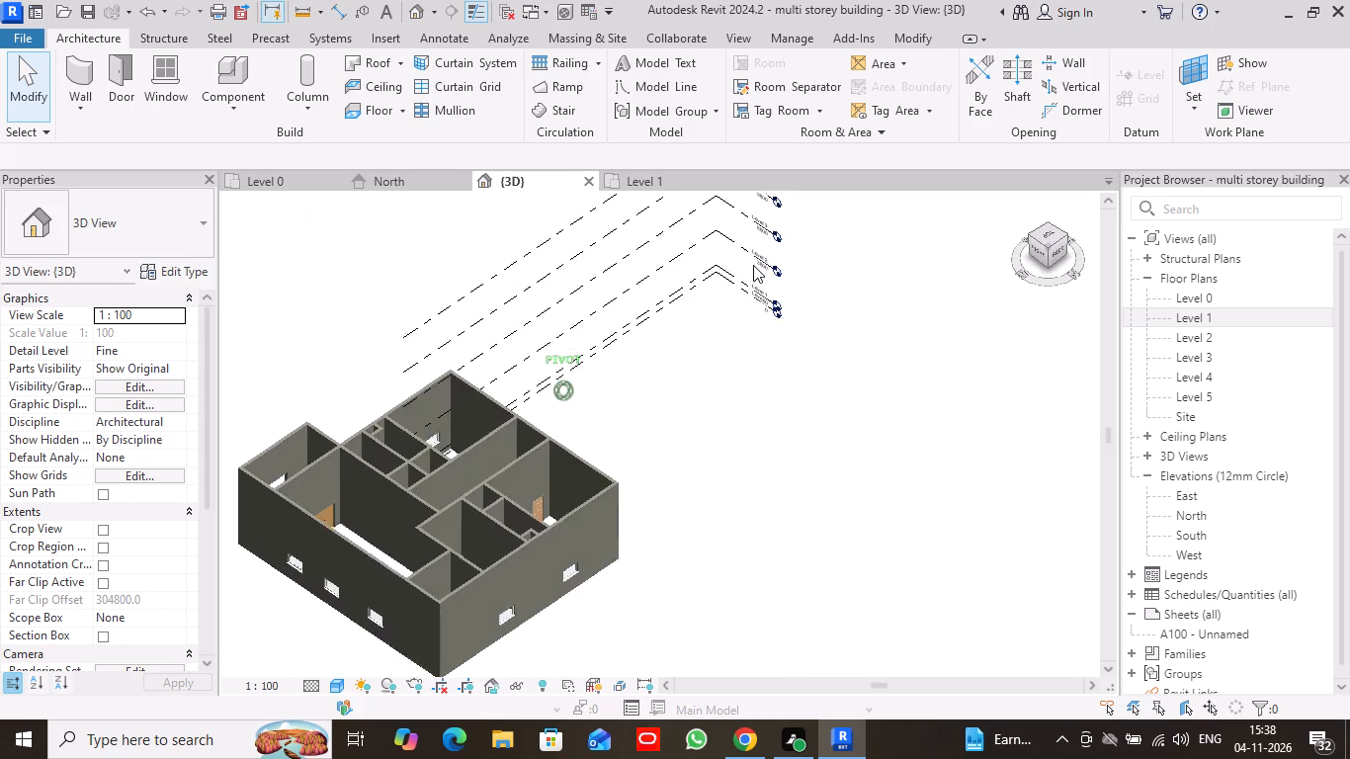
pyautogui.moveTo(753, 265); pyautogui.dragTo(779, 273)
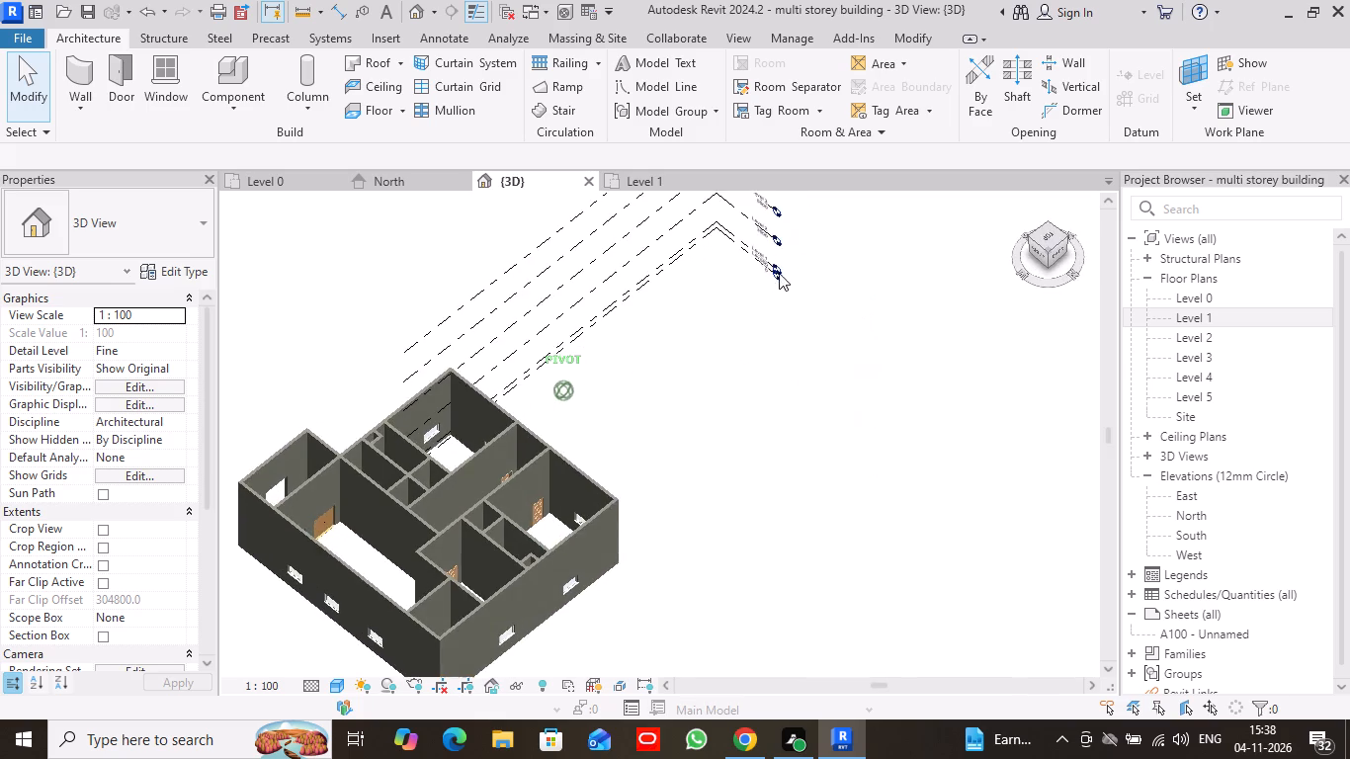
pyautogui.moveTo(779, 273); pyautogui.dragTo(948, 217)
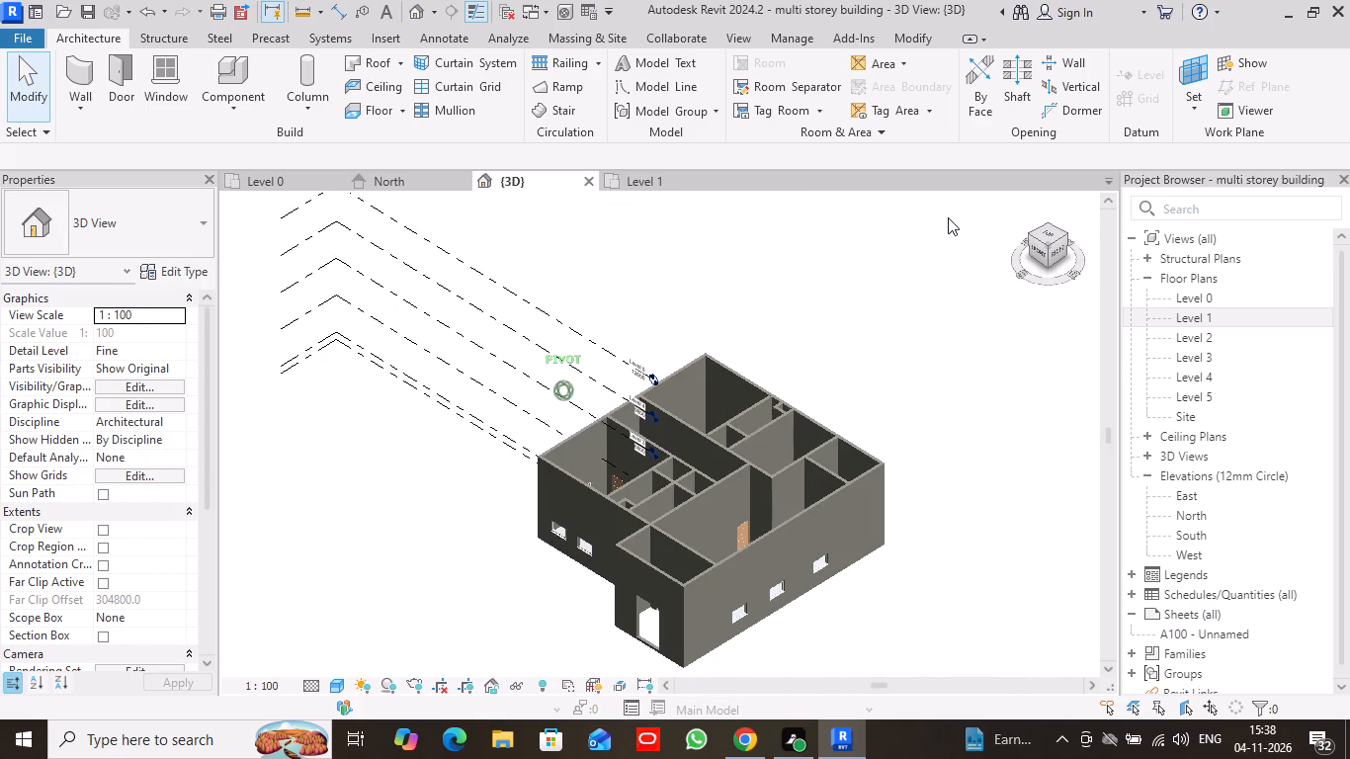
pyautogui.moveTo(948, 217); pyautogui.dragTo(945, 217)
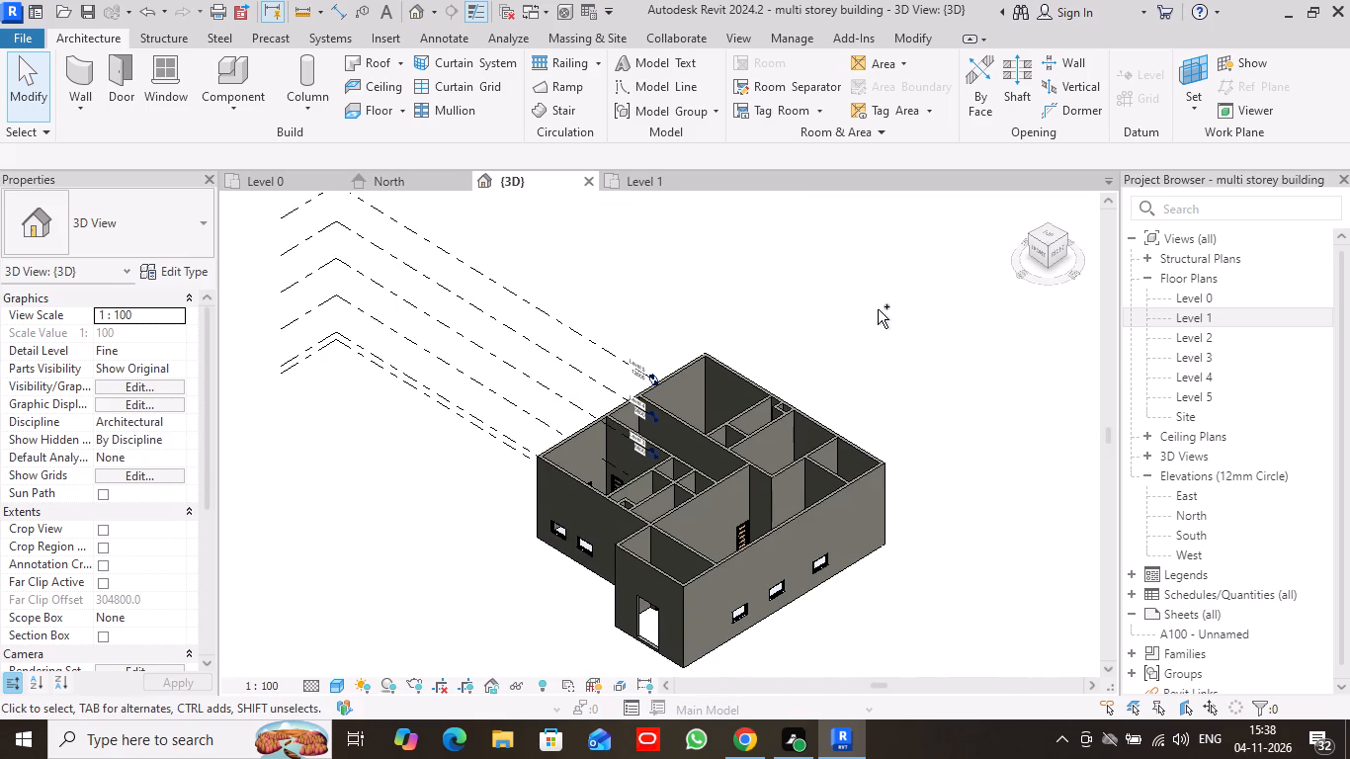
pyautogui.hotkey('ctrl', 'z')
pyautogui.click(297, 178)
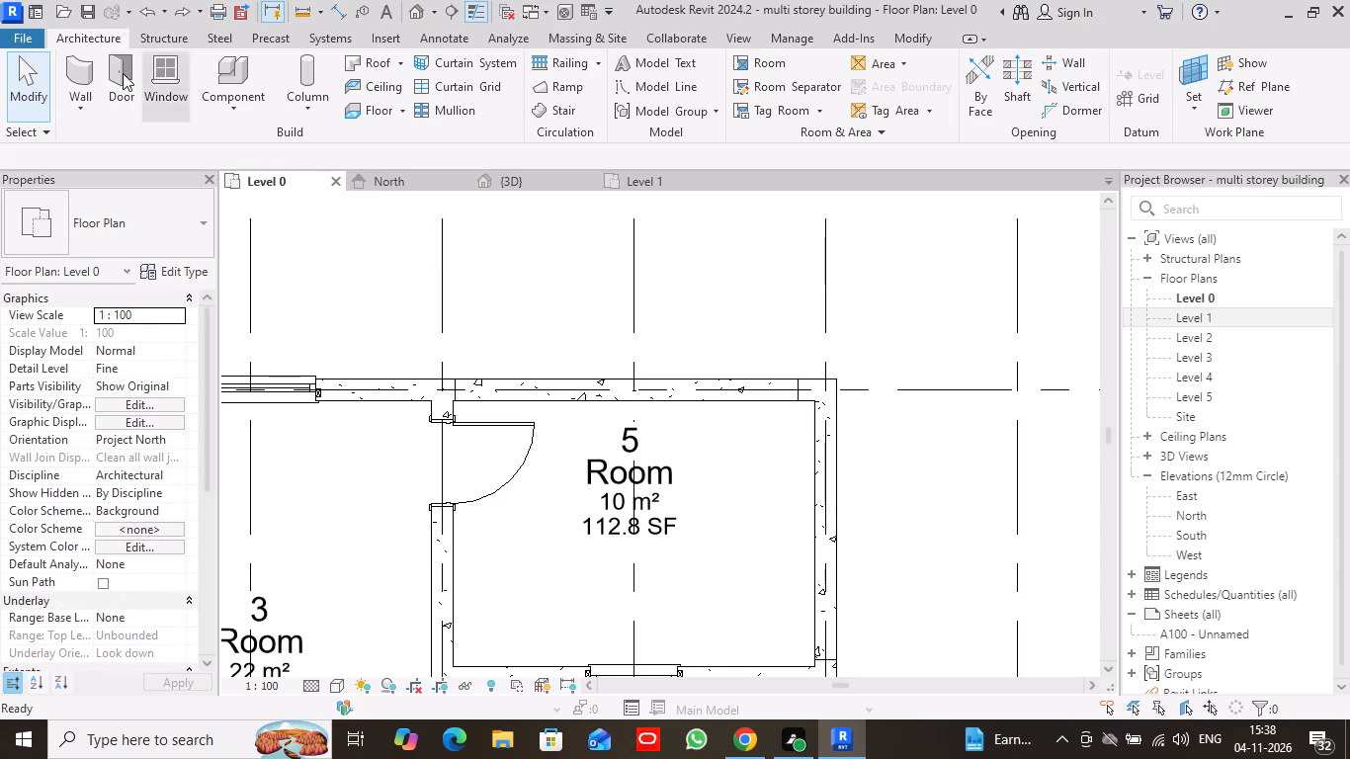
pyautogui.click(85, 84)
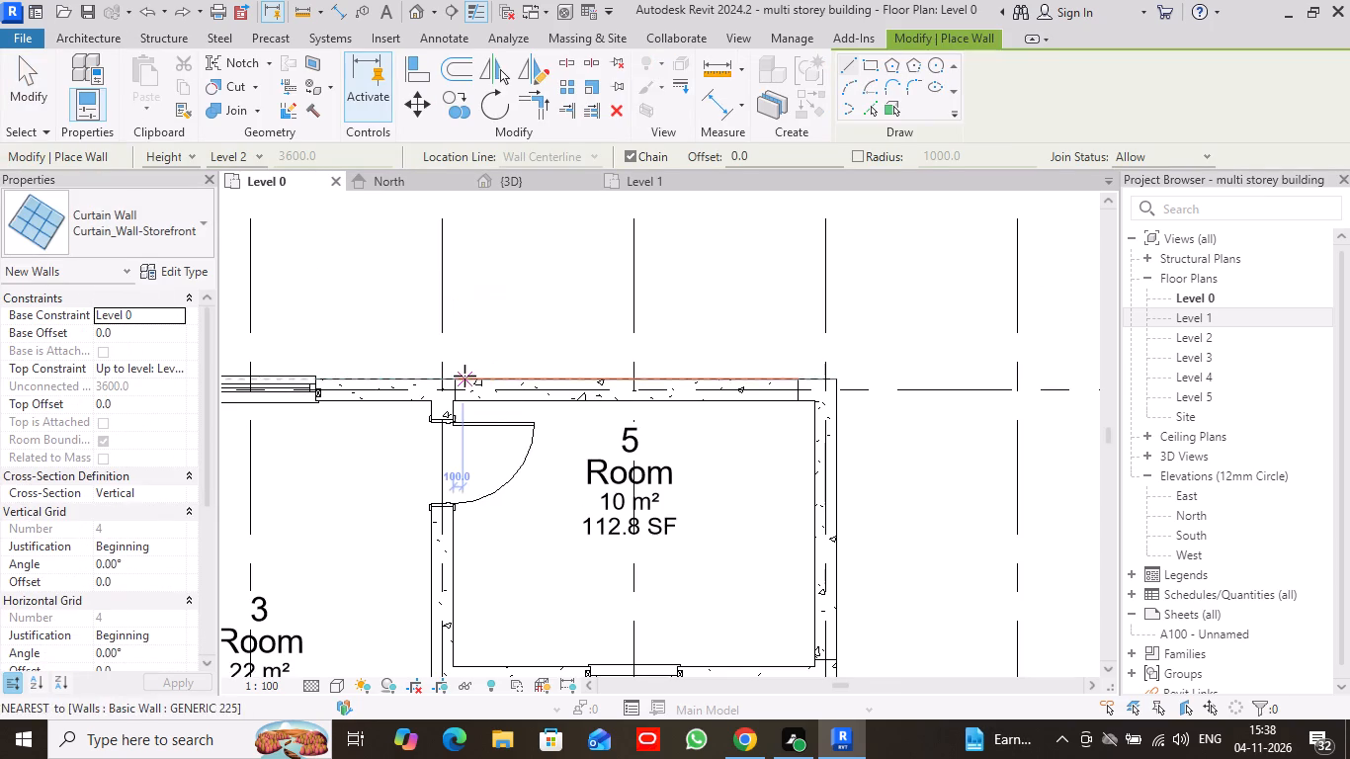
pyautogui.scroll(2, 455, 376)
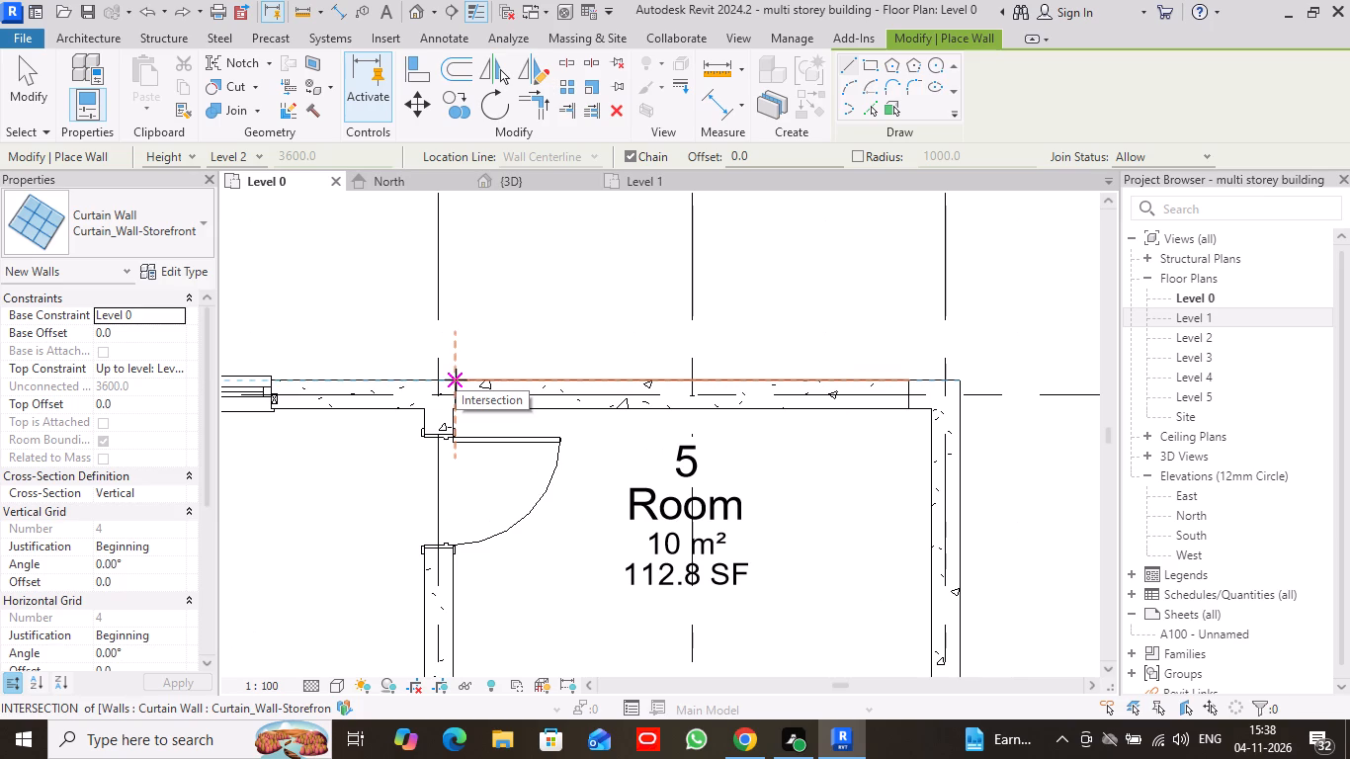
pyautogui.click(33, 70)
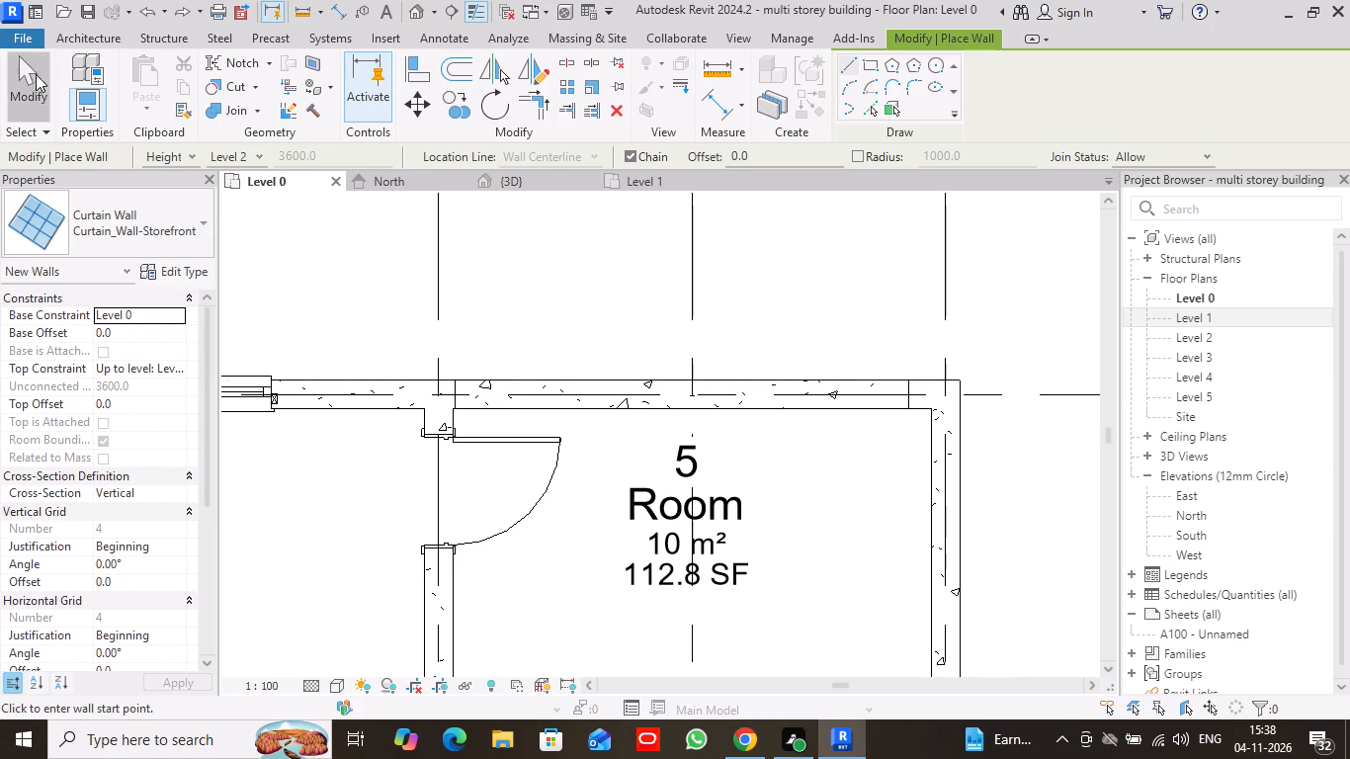
# Delete the long GENERIC 225 segment of the split back wall at room 5.
pyautogui.click(720, 408)
pyautogui.rightClick(720, 408)
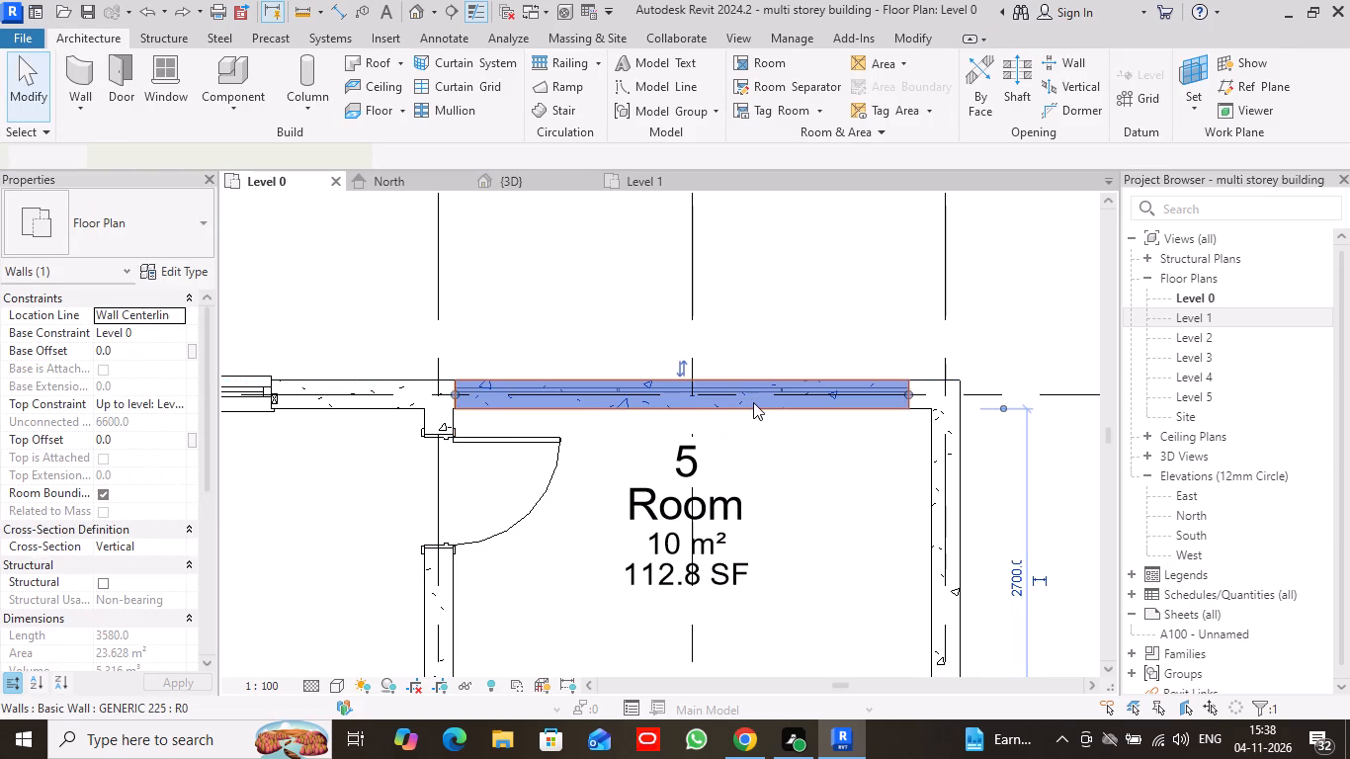
pyautogui.click(796, 454)
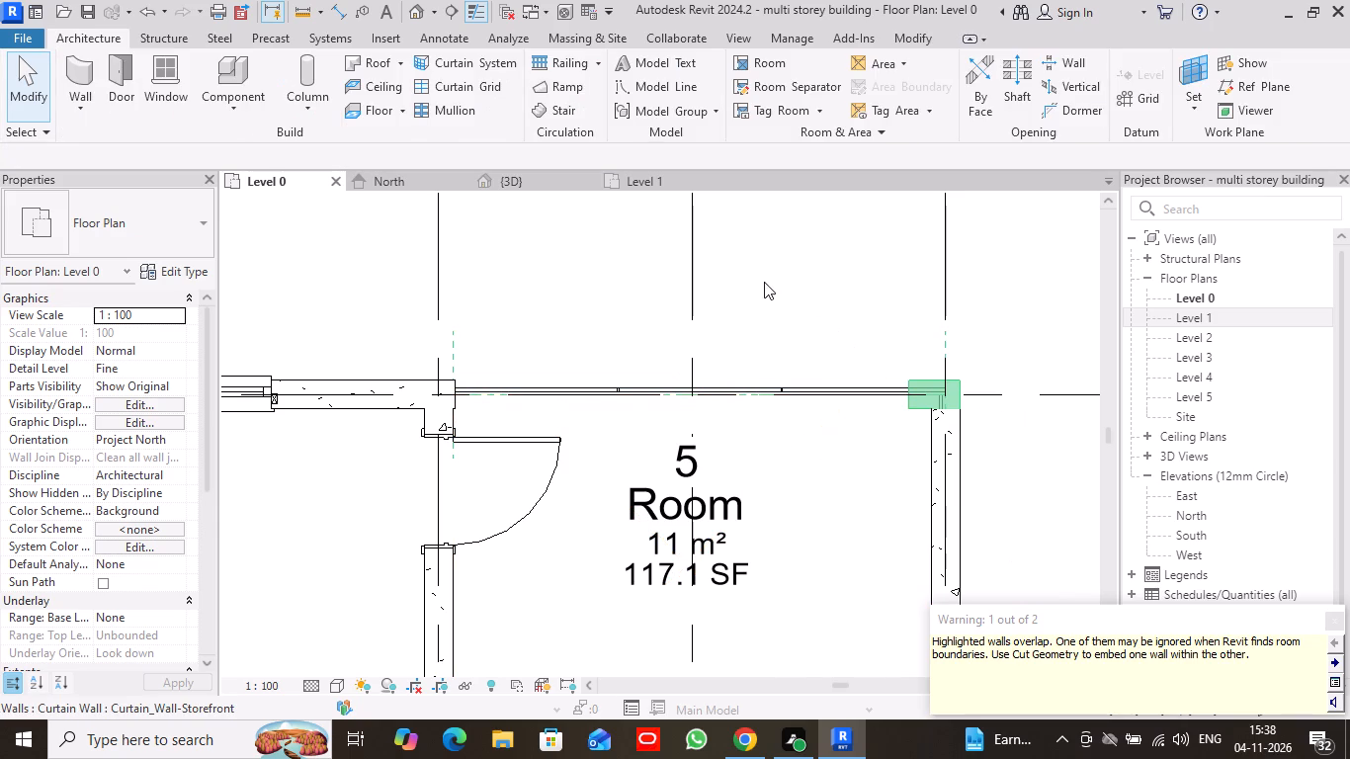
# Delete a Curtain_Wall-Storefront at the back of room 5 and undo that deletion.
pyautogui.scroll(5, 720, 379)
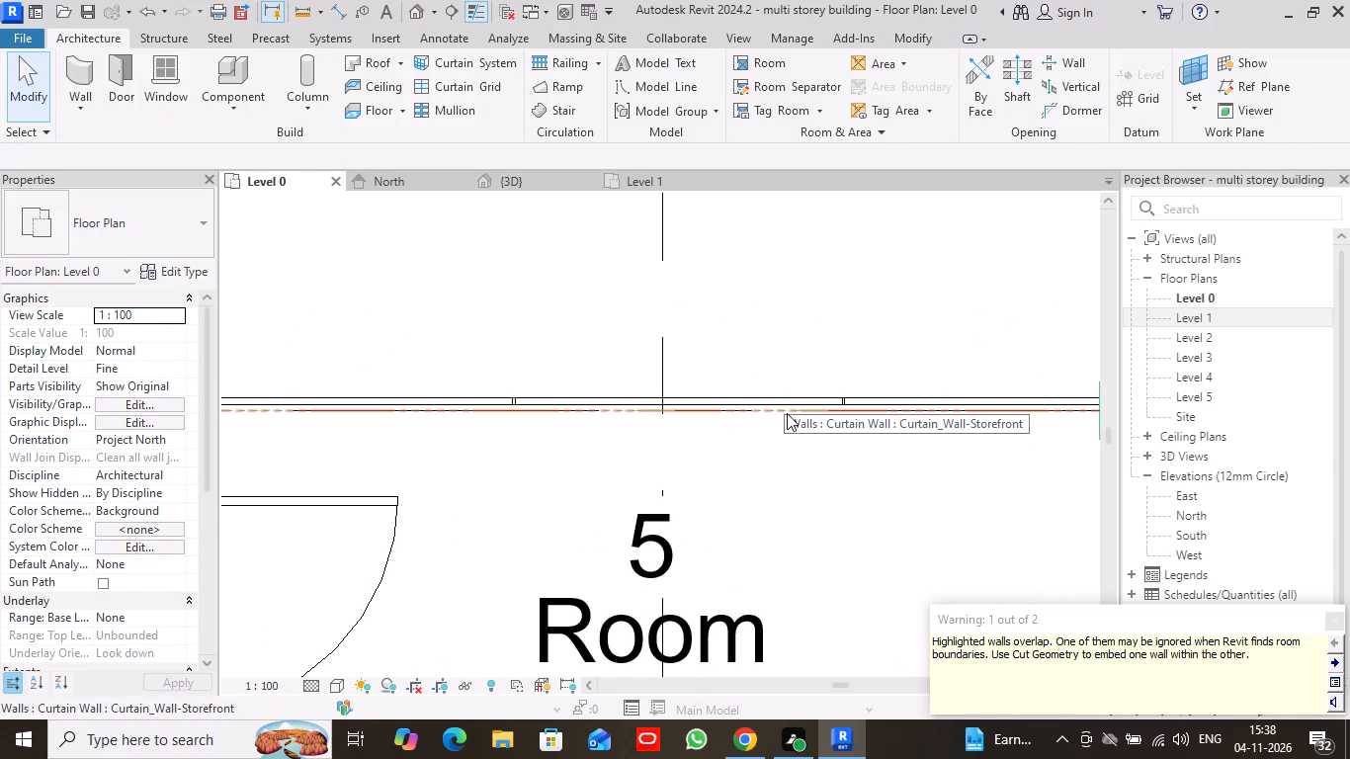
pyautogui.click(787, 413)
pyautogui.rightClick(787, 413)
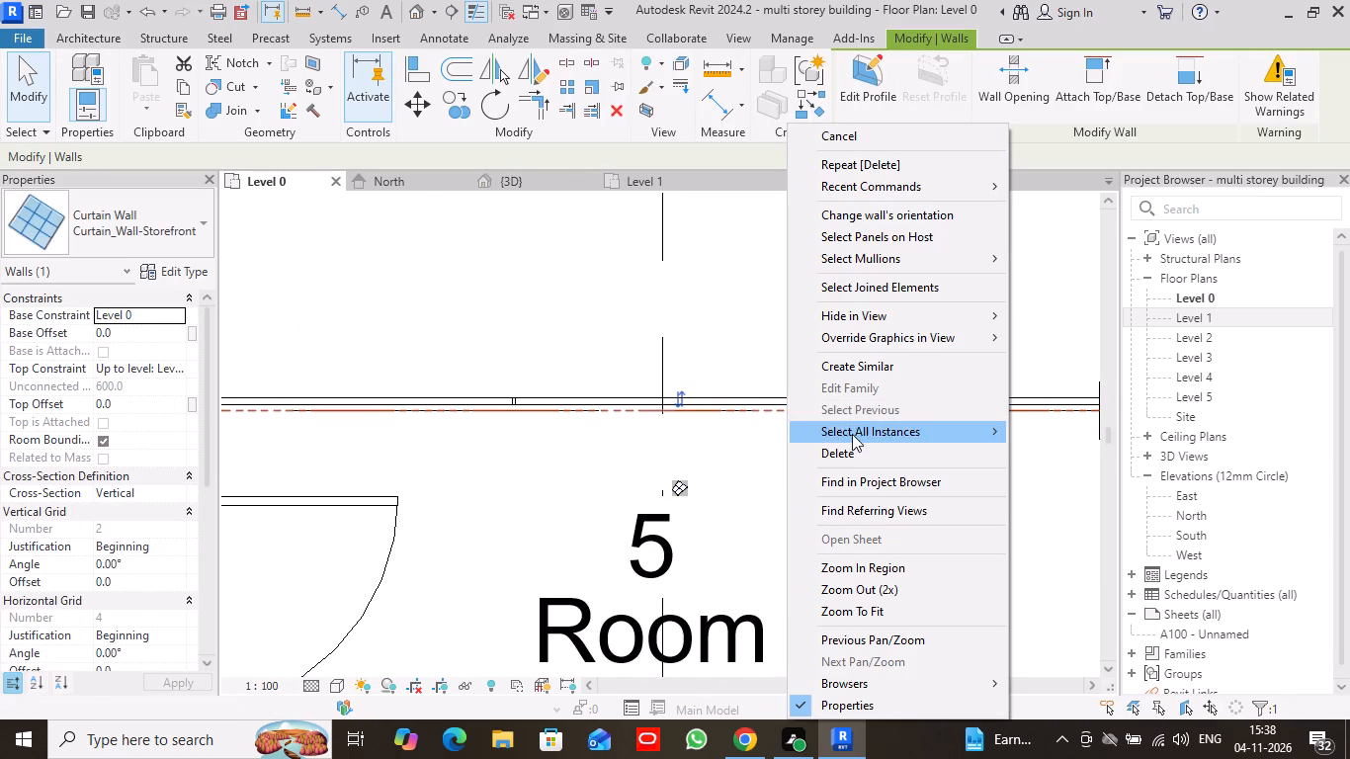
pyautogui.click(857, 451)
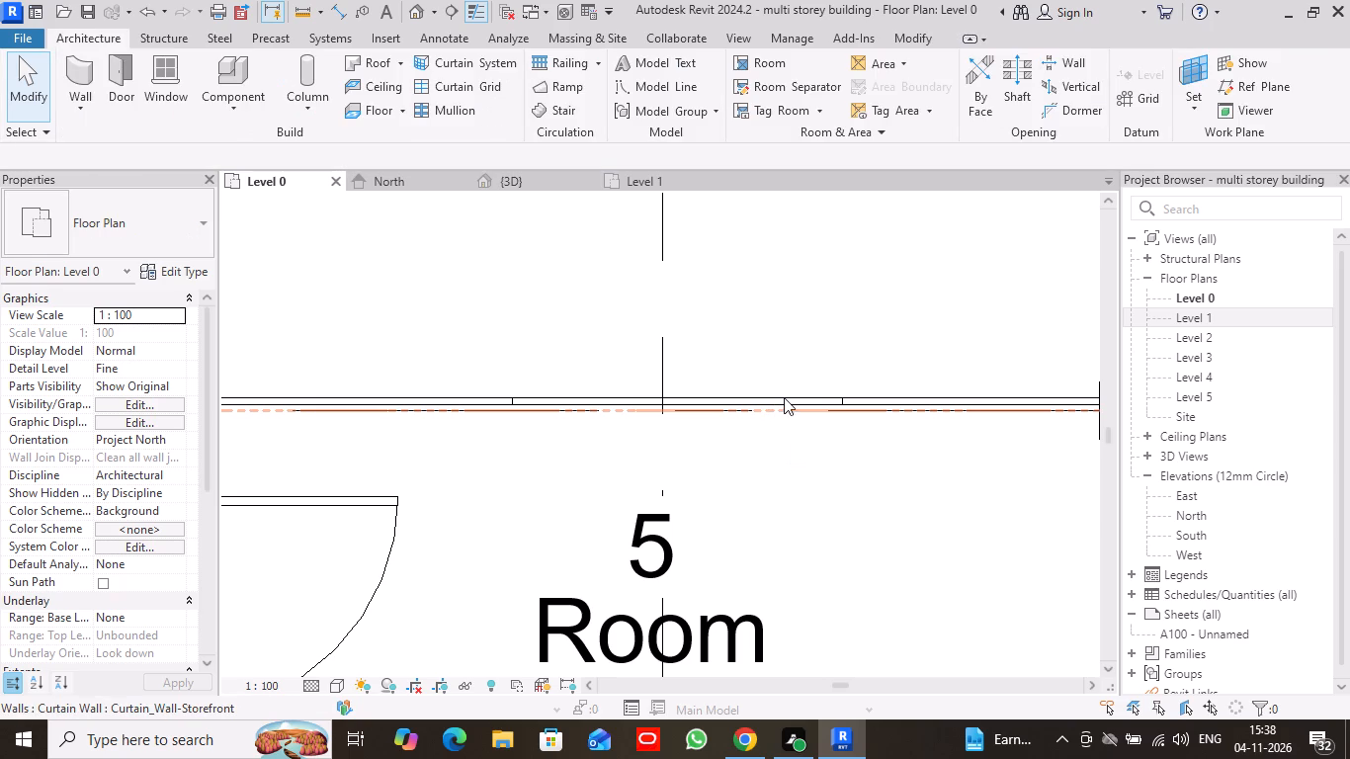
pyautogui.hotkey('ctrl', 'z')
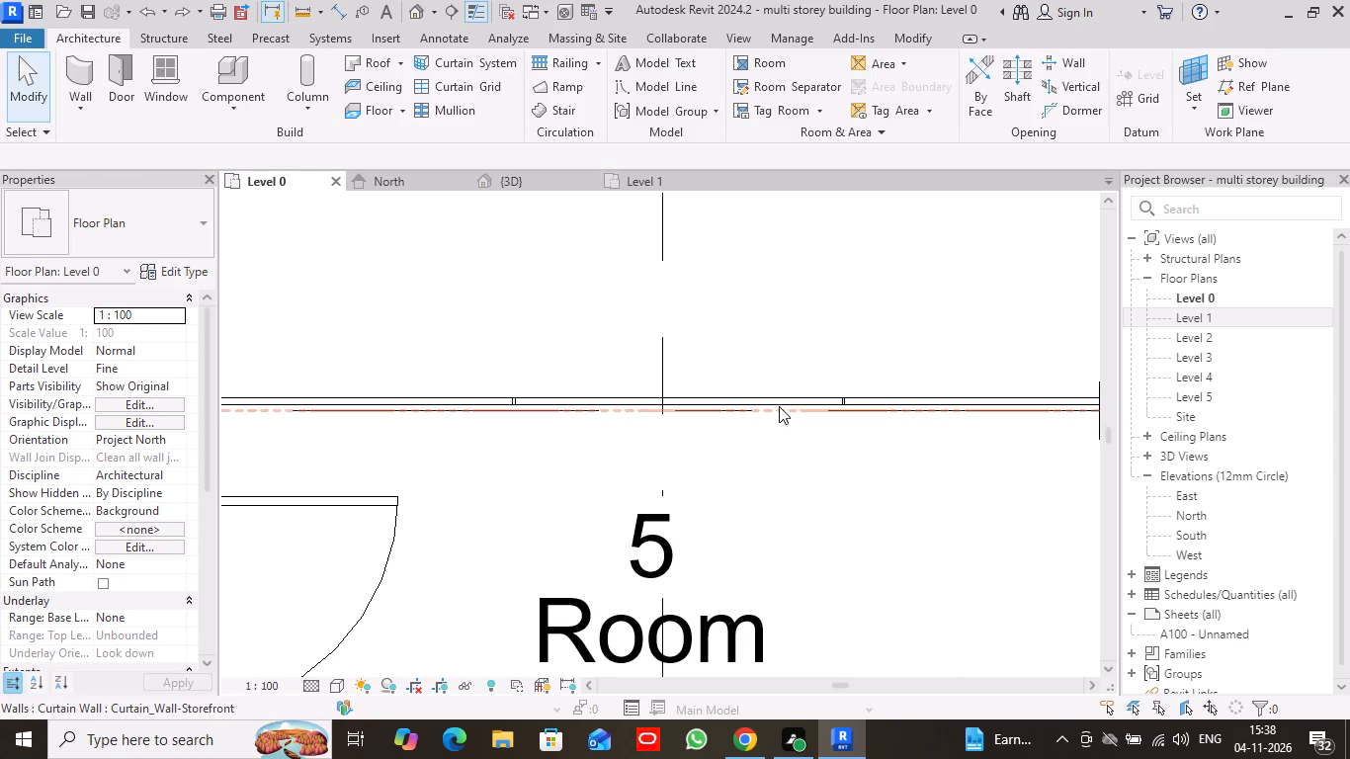
# In the 3D view, delete one of the overlapping low Curtain_Wall-Storefront walls closing the back opening of room 5.
pyautogui.scroll(-4, 797, 450)
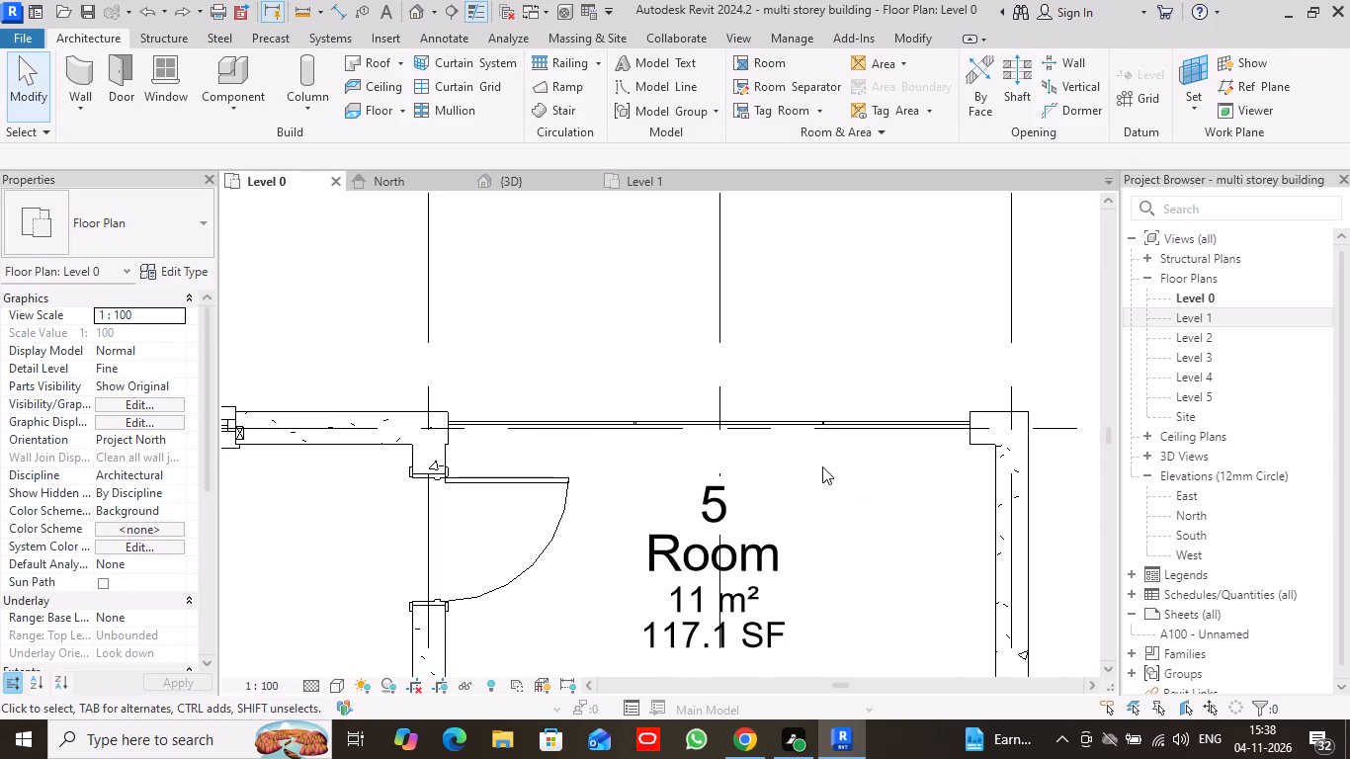
pyautogui.click(528, 186)
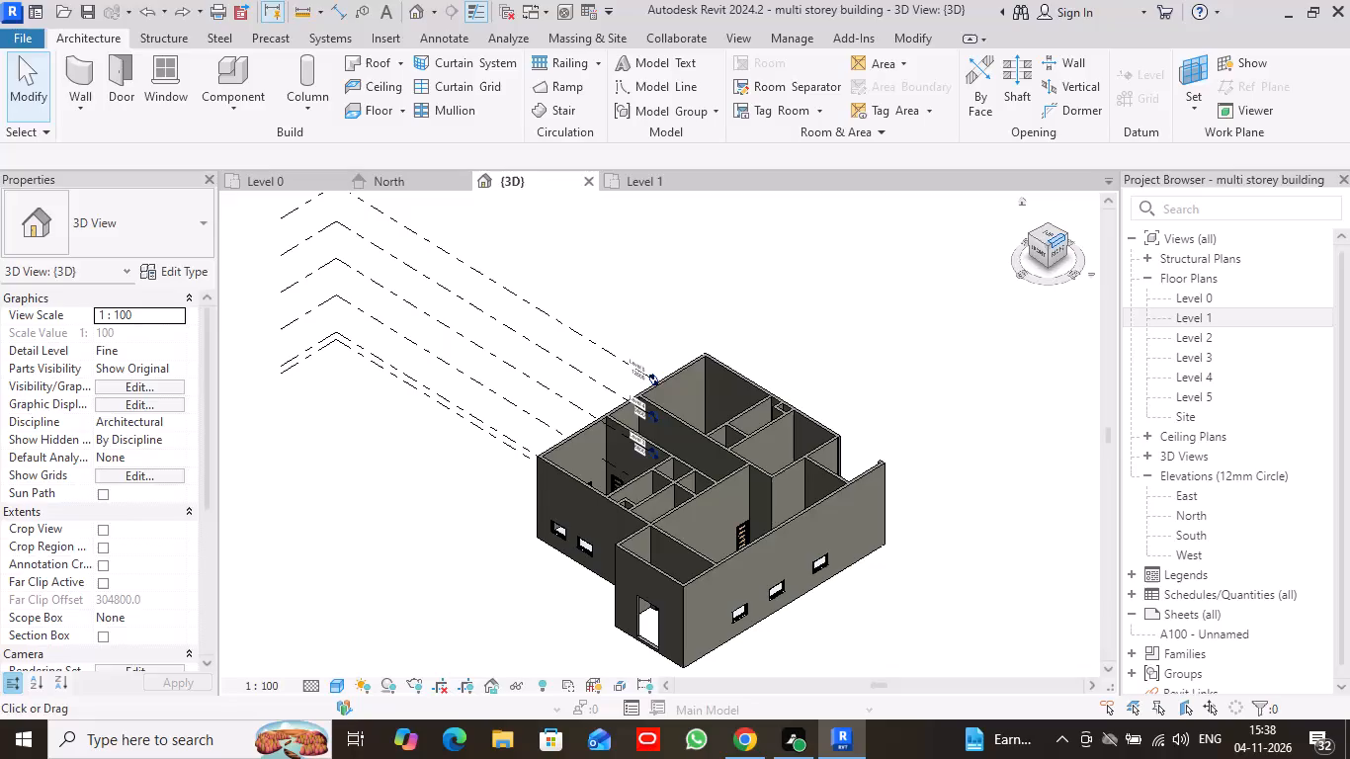
pyautogui.moveTo(1048, 244); pyautogui.dragTo(752, 243)
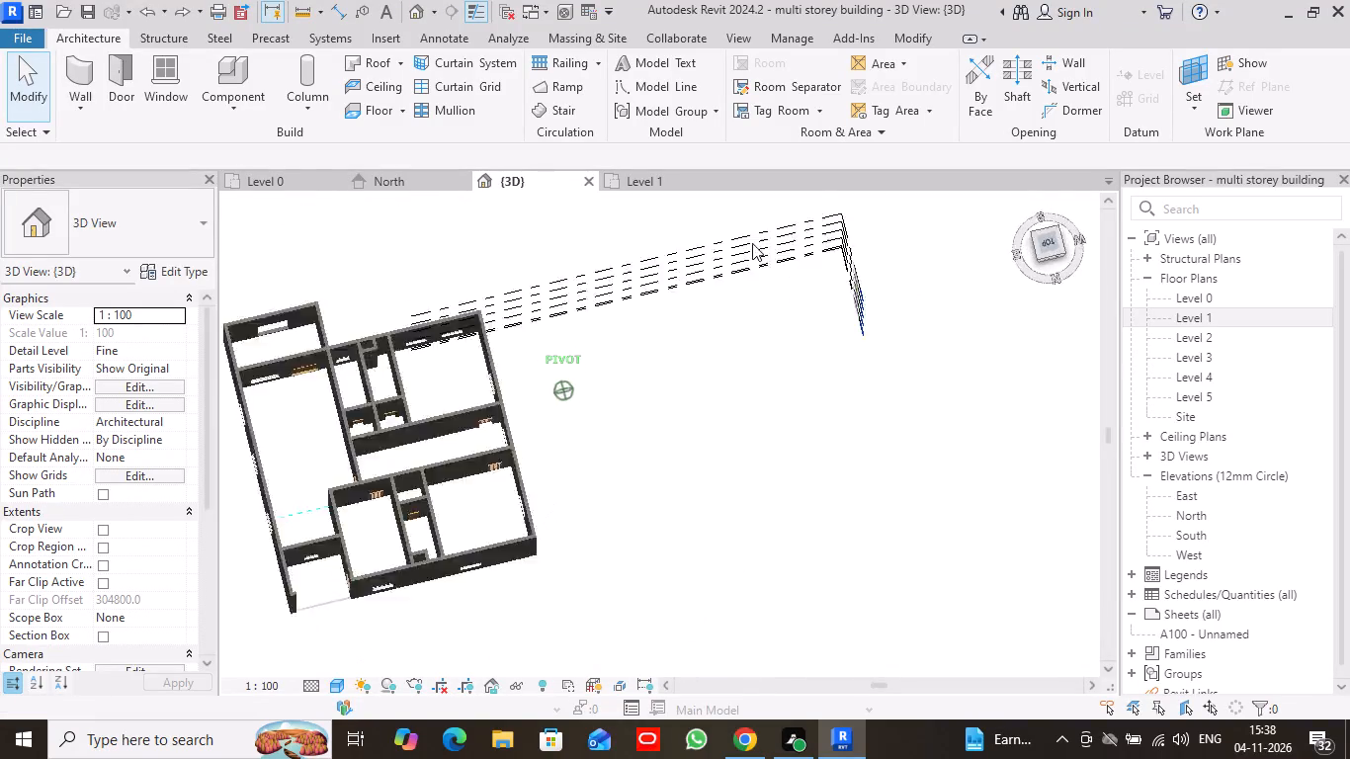
pyautogui.moveTo(752, 243); pyautogui.dragTo(758, 669)
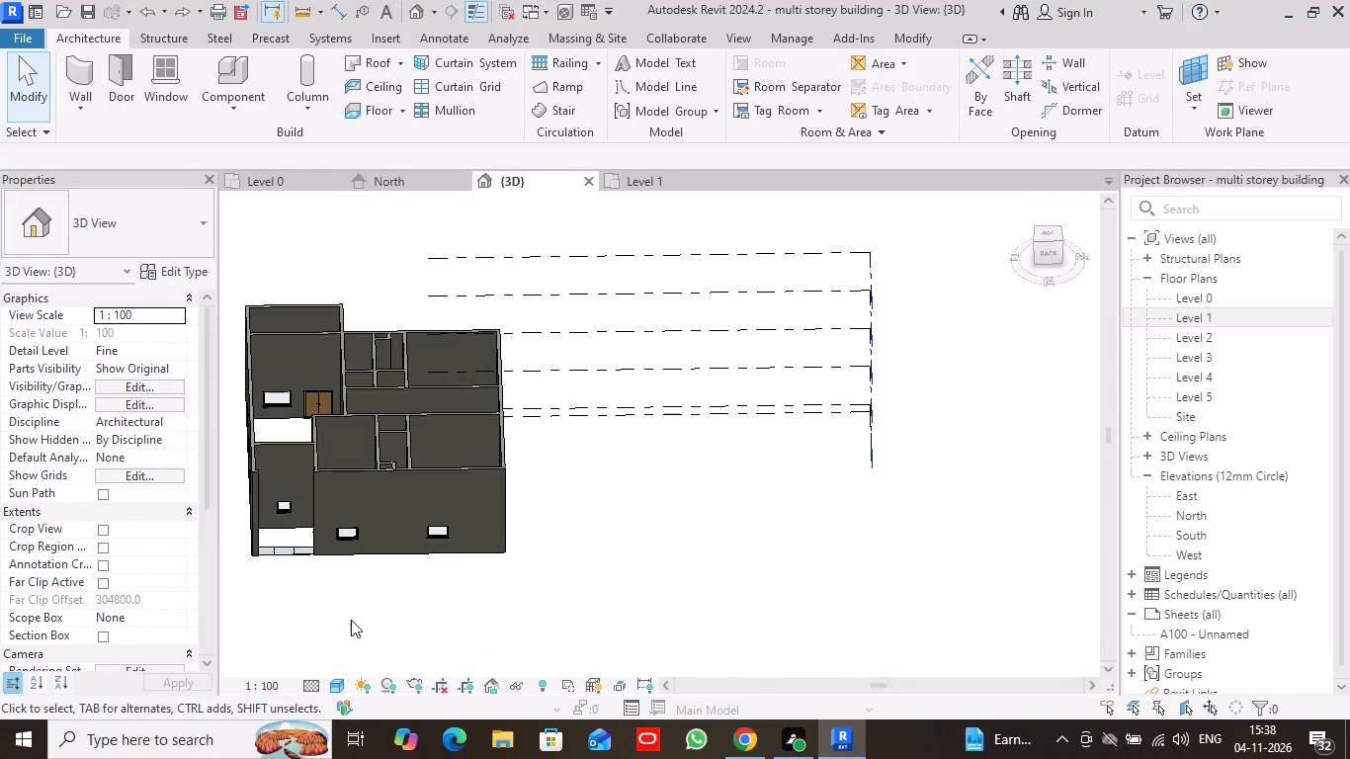
pyautogui.scroll(5, 336, 599)
pyautogui.moveTo(279, 559); pyautogui.dragTo(549, 546, button='middle')
pyautogui.scroll(1, 549, 546)
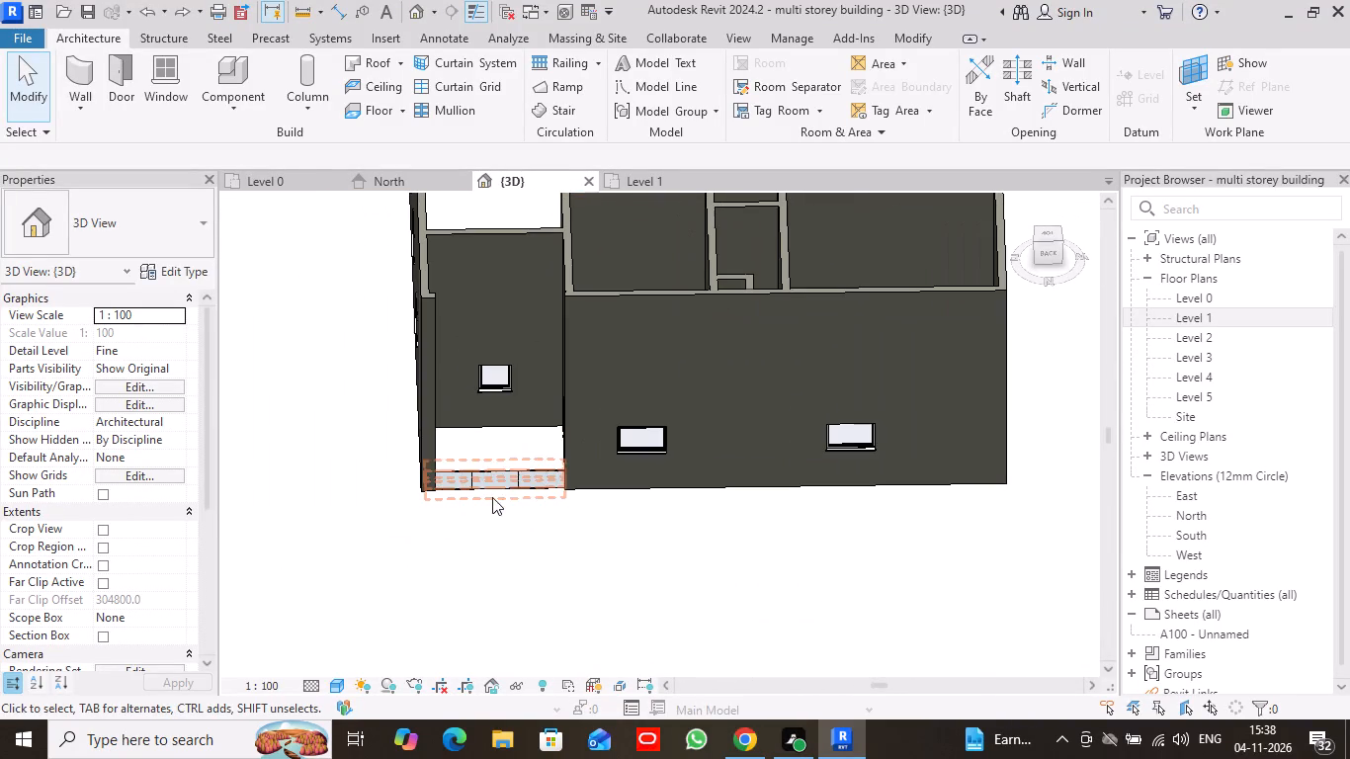
pyautogui.scroll(10, 507, 517)
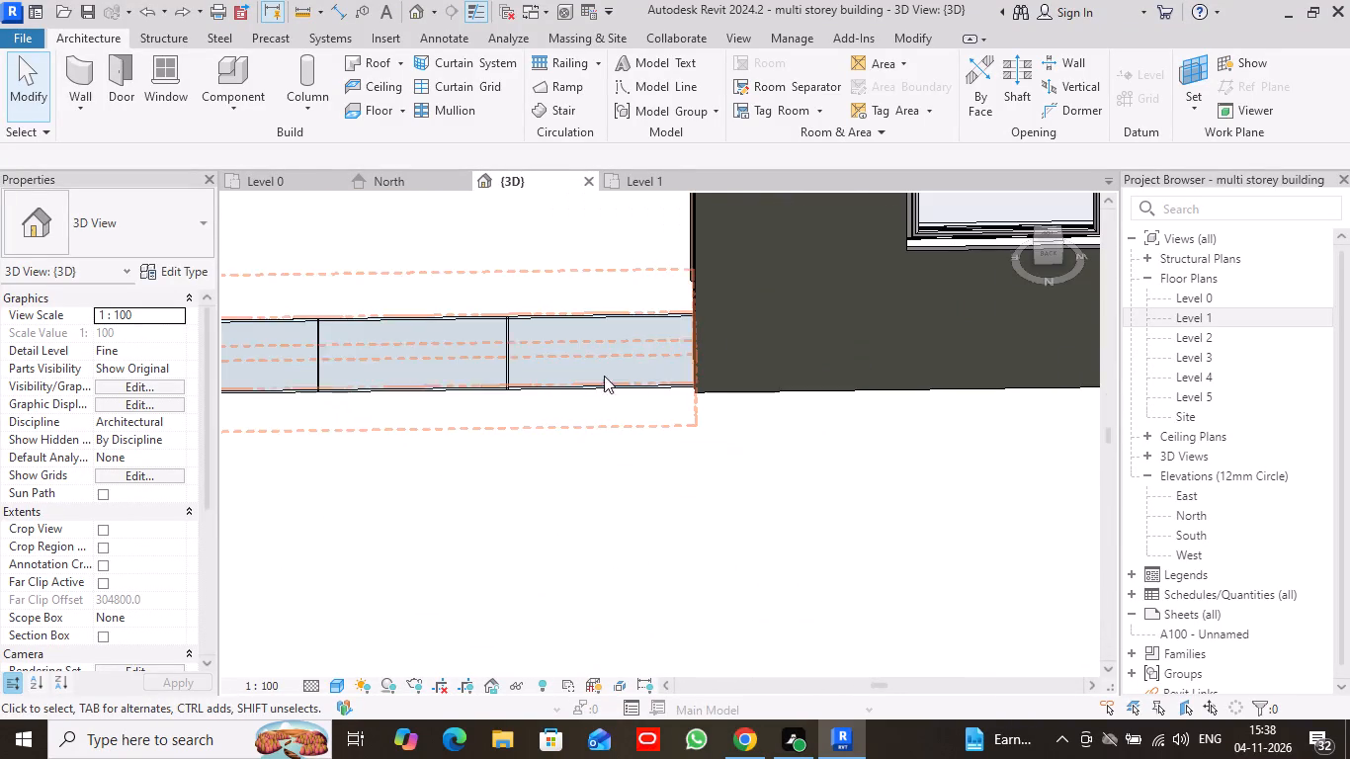
pyautogui.click(473, 328)
pyautogui.rightClick(472, 328)
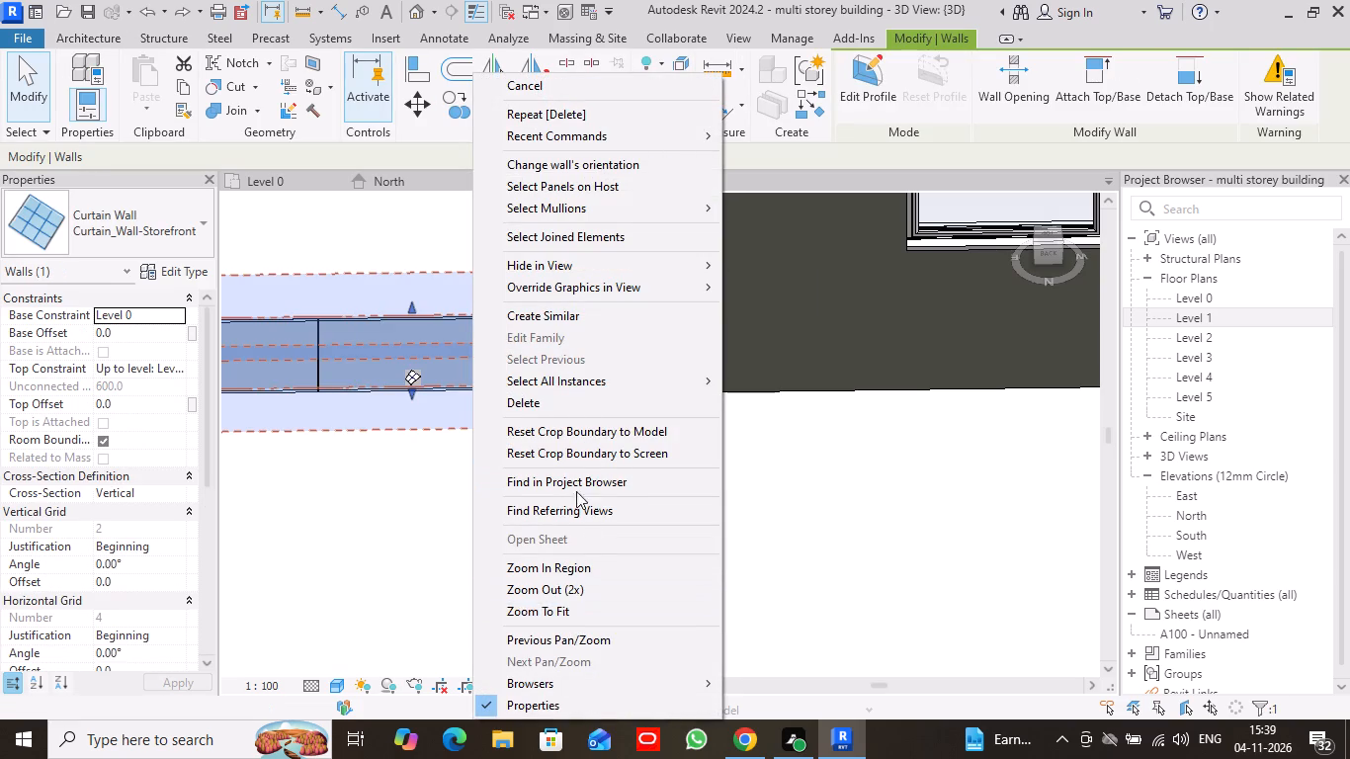
pyautogui.click(576, 399)
# Delete the remaining low Curtain_Wall-Storefront wall from the same back opening of room 5.
pyautogui.click(508, 357)
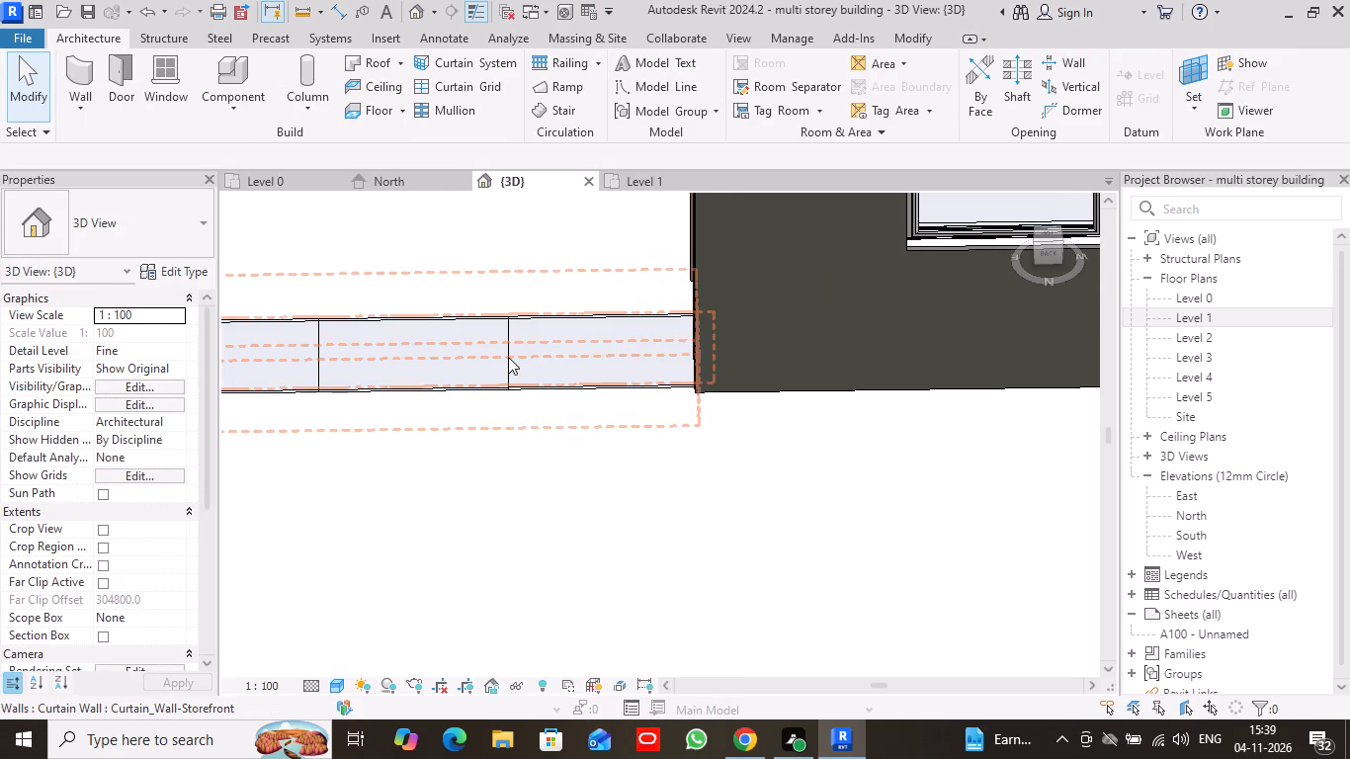
pyautogui.rightClick(508, 357)
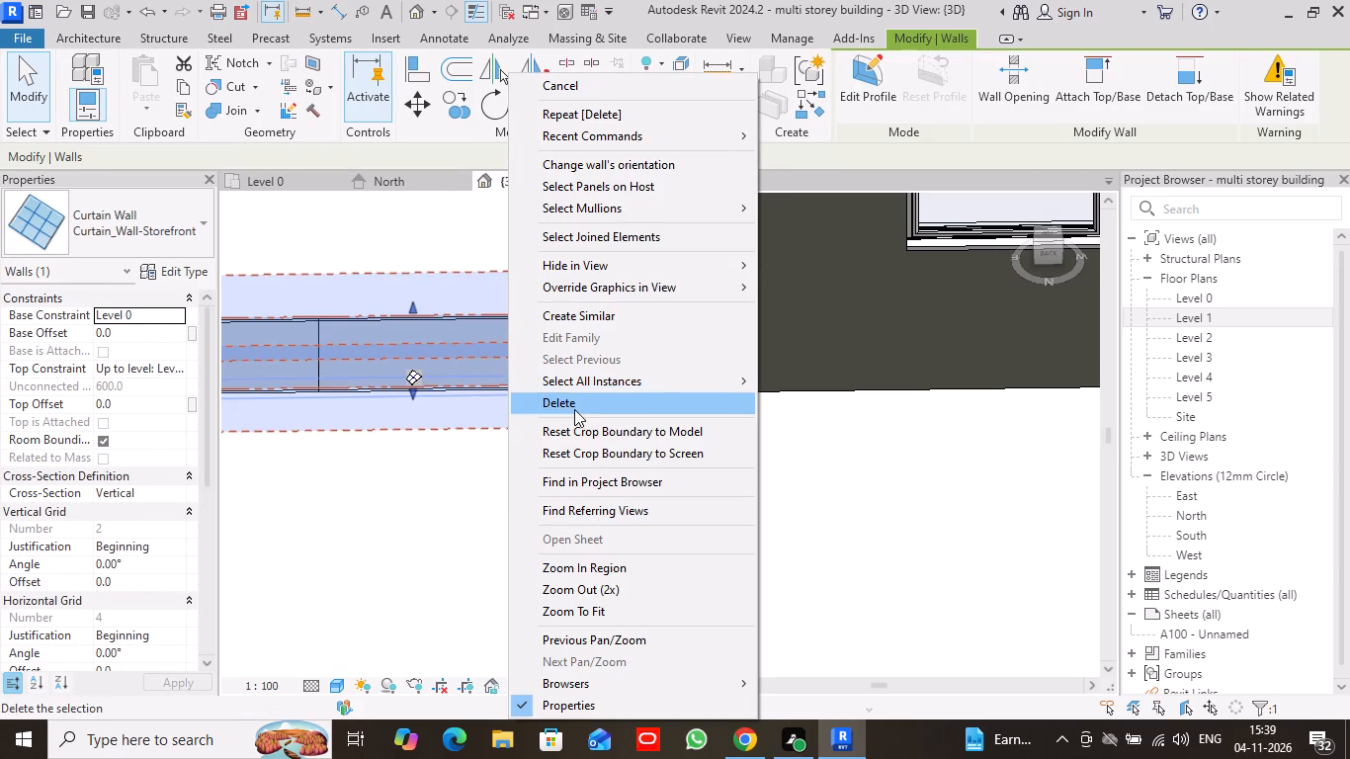
pyautogui.click(574, 407)
pyautogui.scroll(-3, 511, 397)
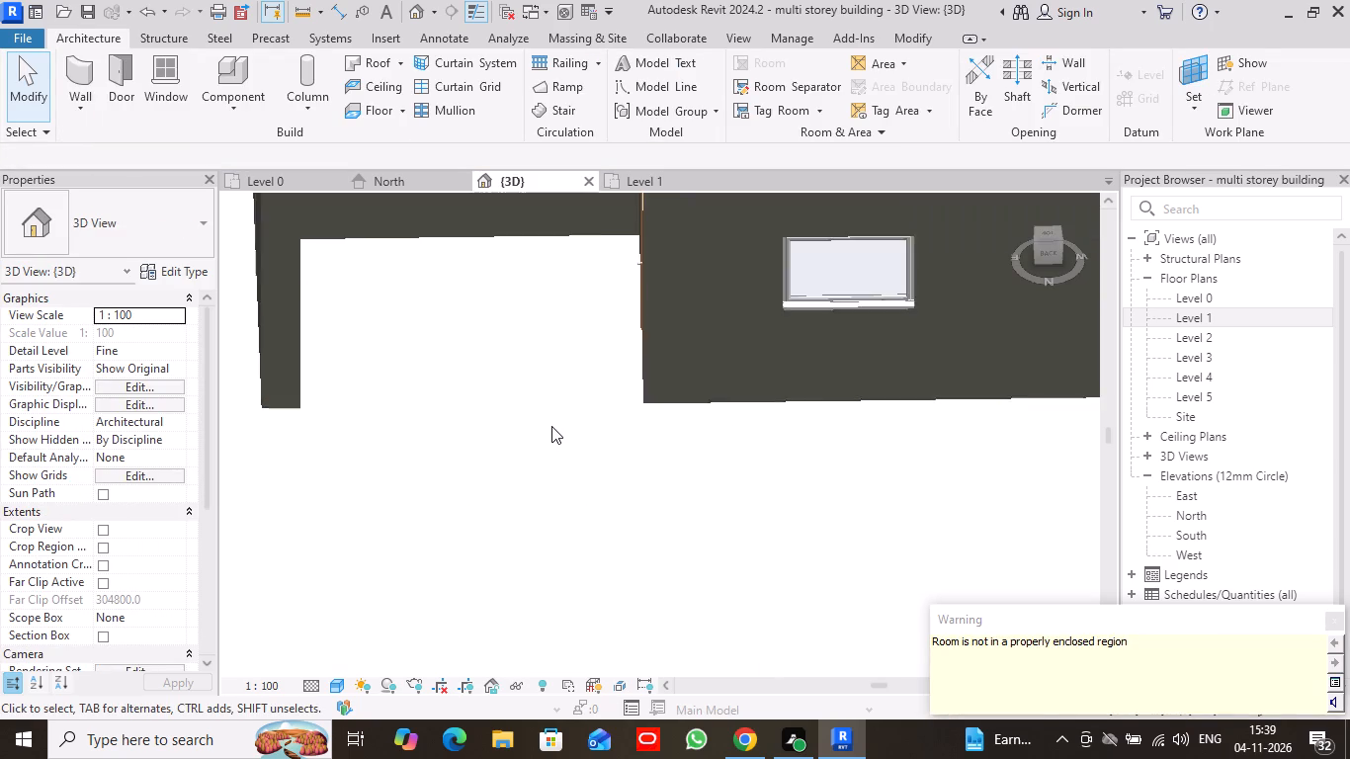
pyautogui.scroll(-1, 551, 426)
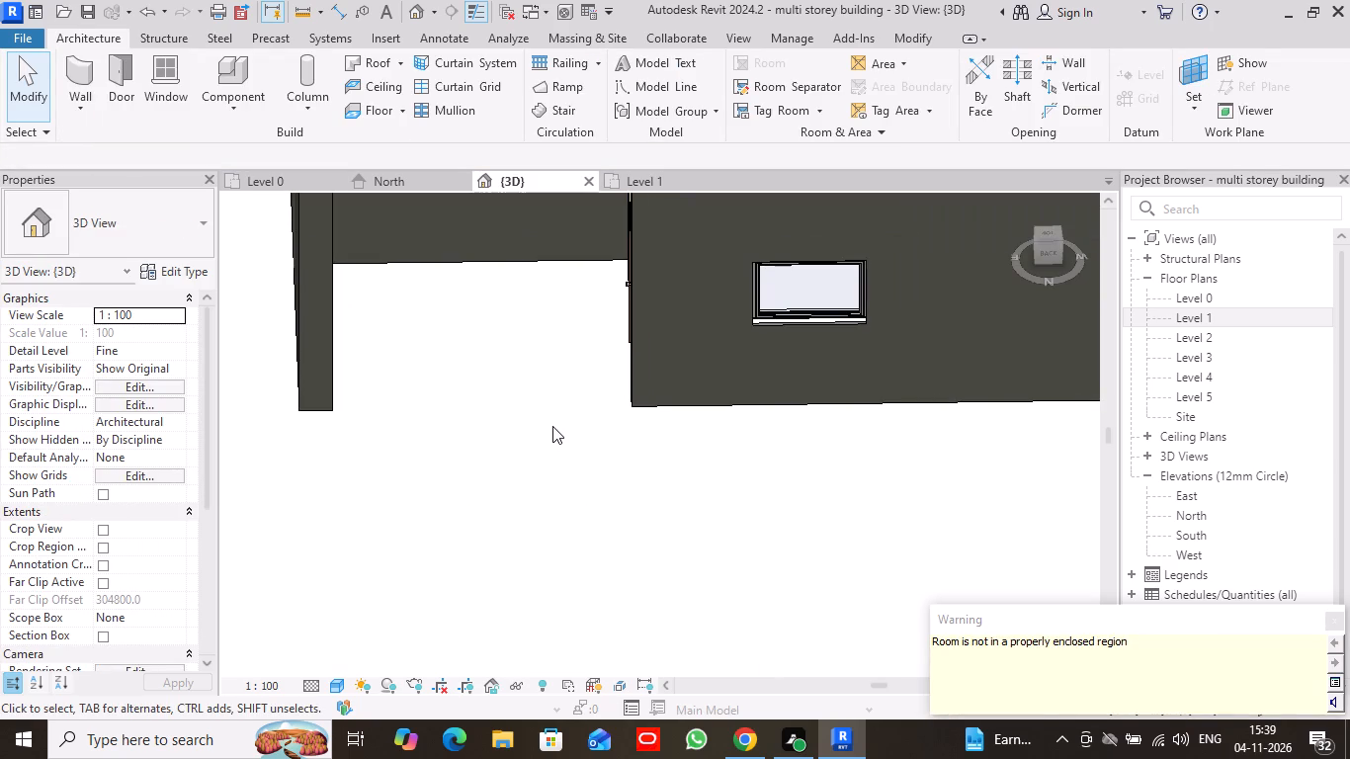
pyautogui.scroll(-9, 552, 428)
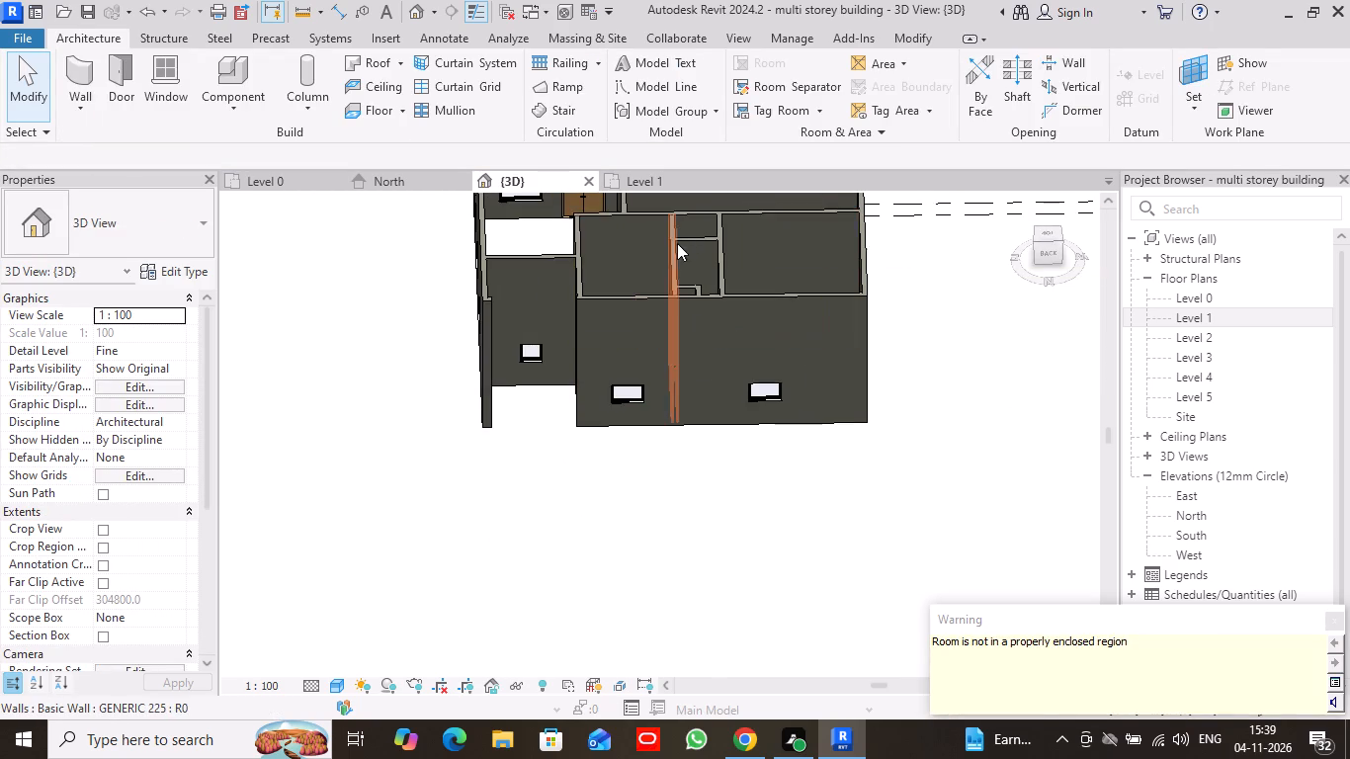
# On the Level 0 plan, draw a Curtain_Wall-Storefront across room 5's back opening between the wall ends, with top constraint Up to level: Level 2.
pyautogui.click(317, 179)
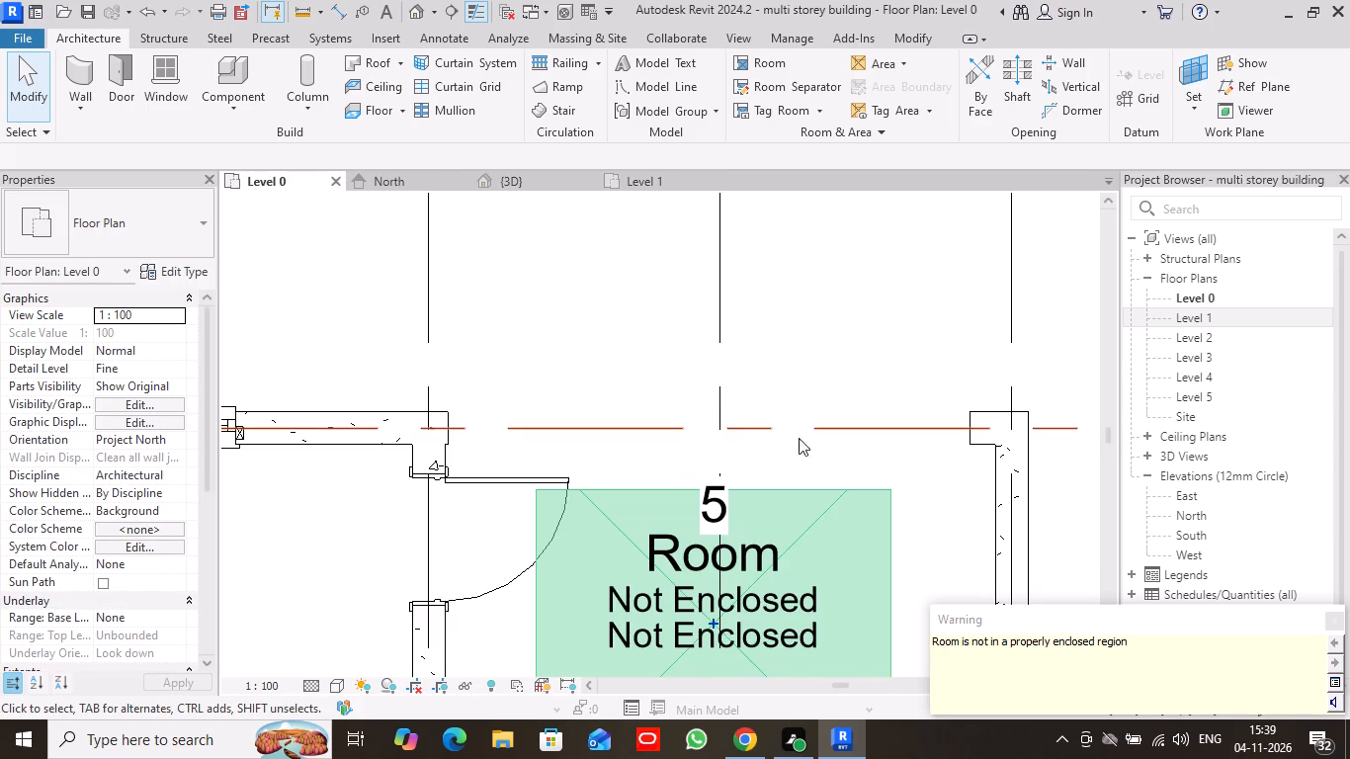
pyautogui.scroll(-2, 839, 539)
pyautogui.moveTo(929, 569); pyautogui.dragTo(870, 509, button='middle')
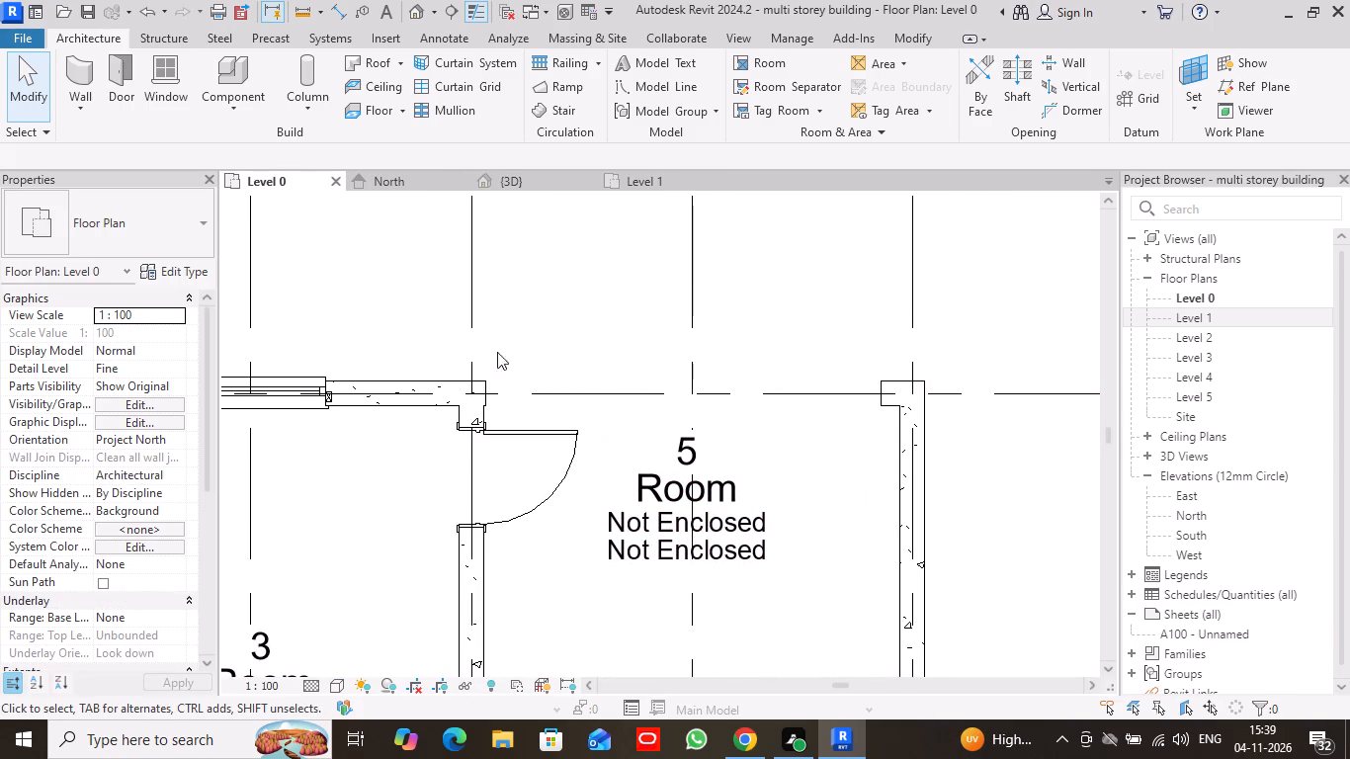
pyautogui.click(63, 74)
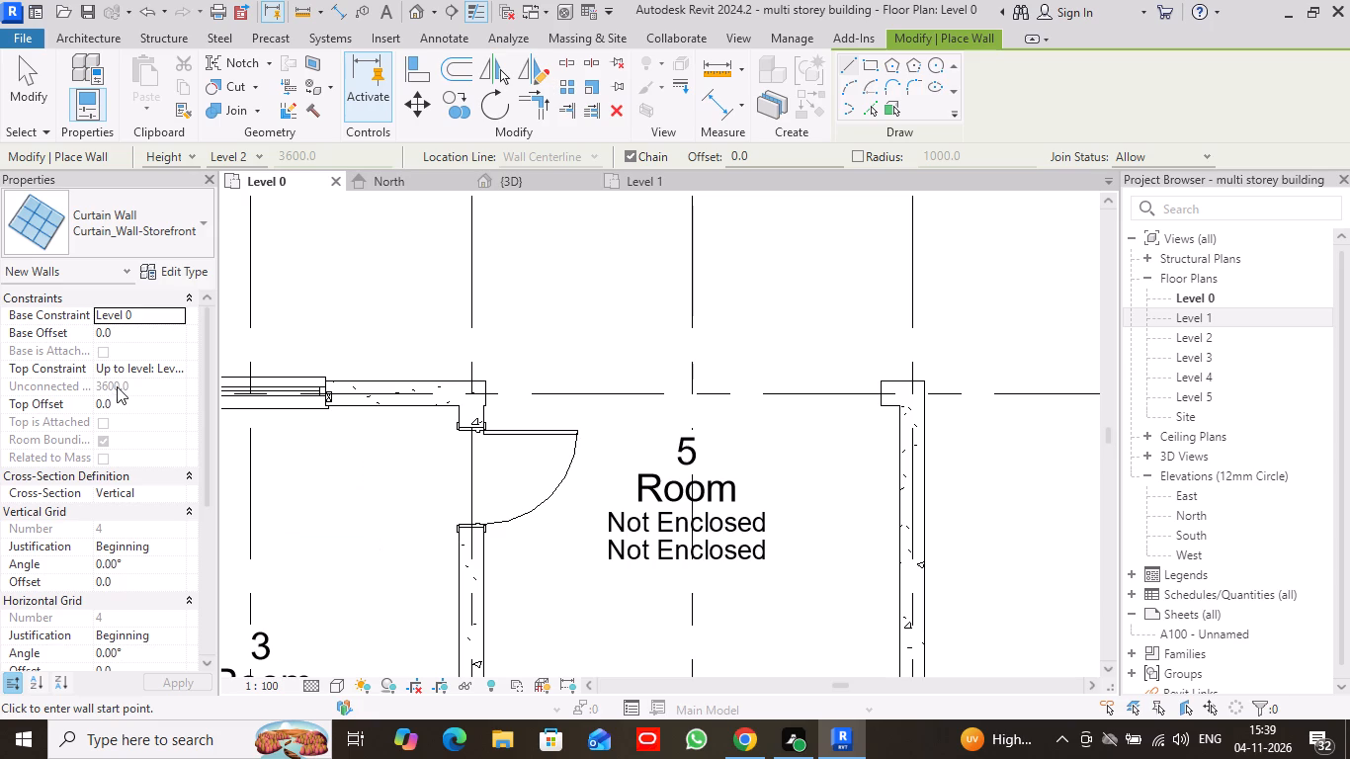
pyautogui.click(151, 385)
pyautogui.click(176, 367)
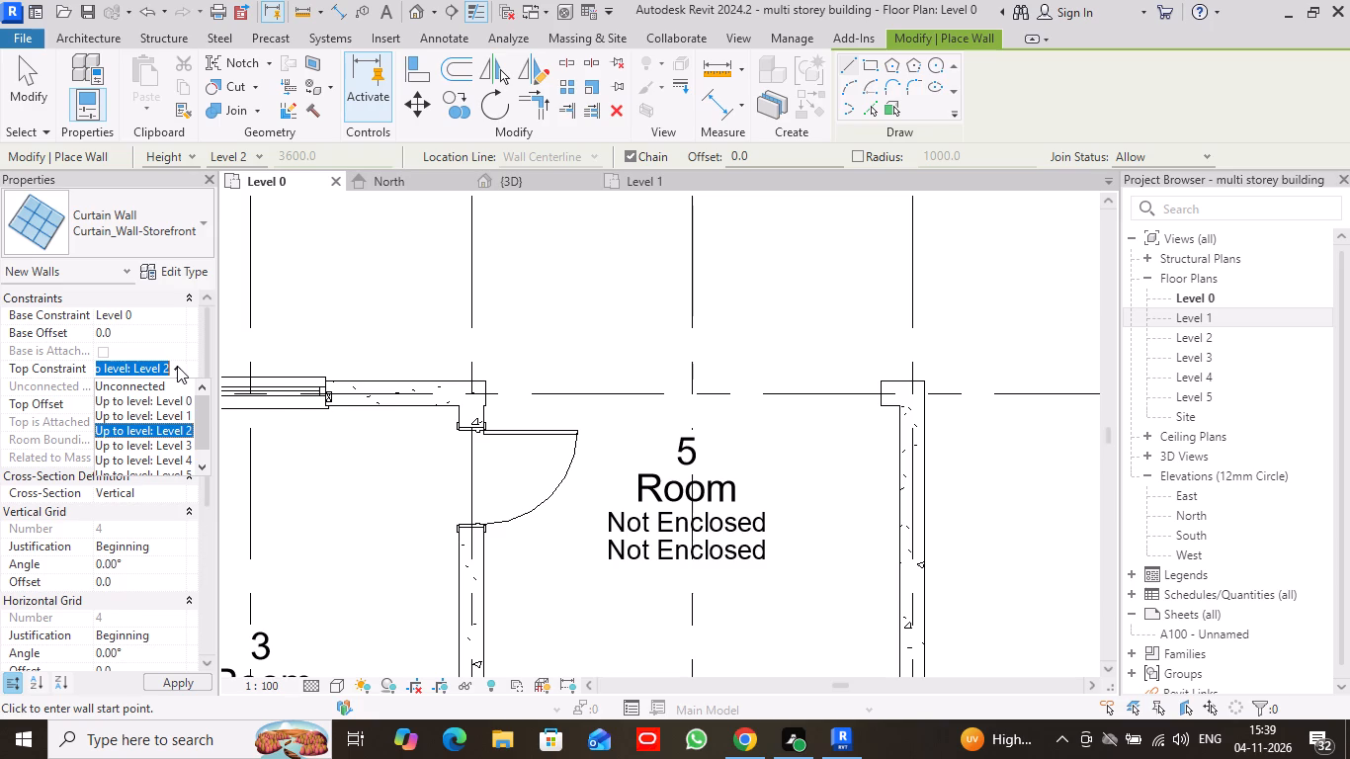
pyautogui.click(172, 426)
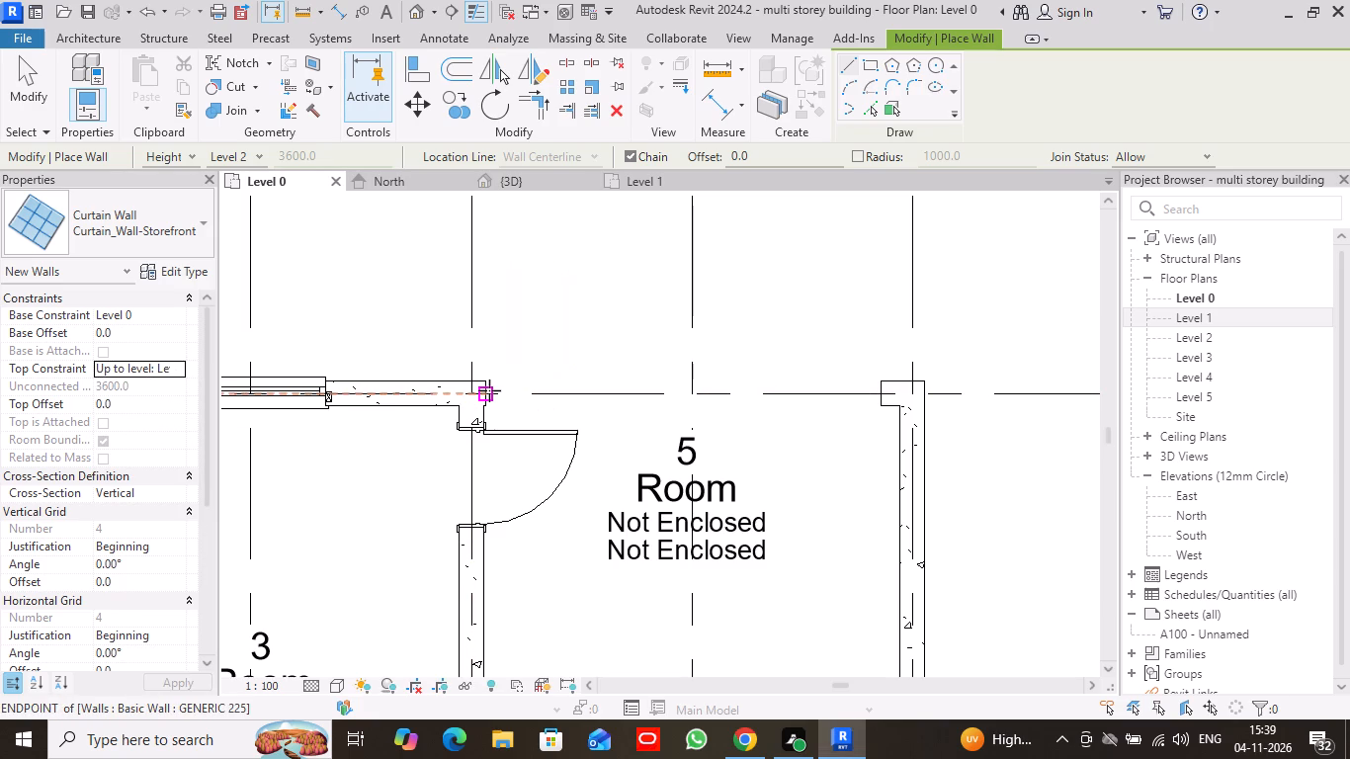
pyautogui.scroll(3, 489, 390)
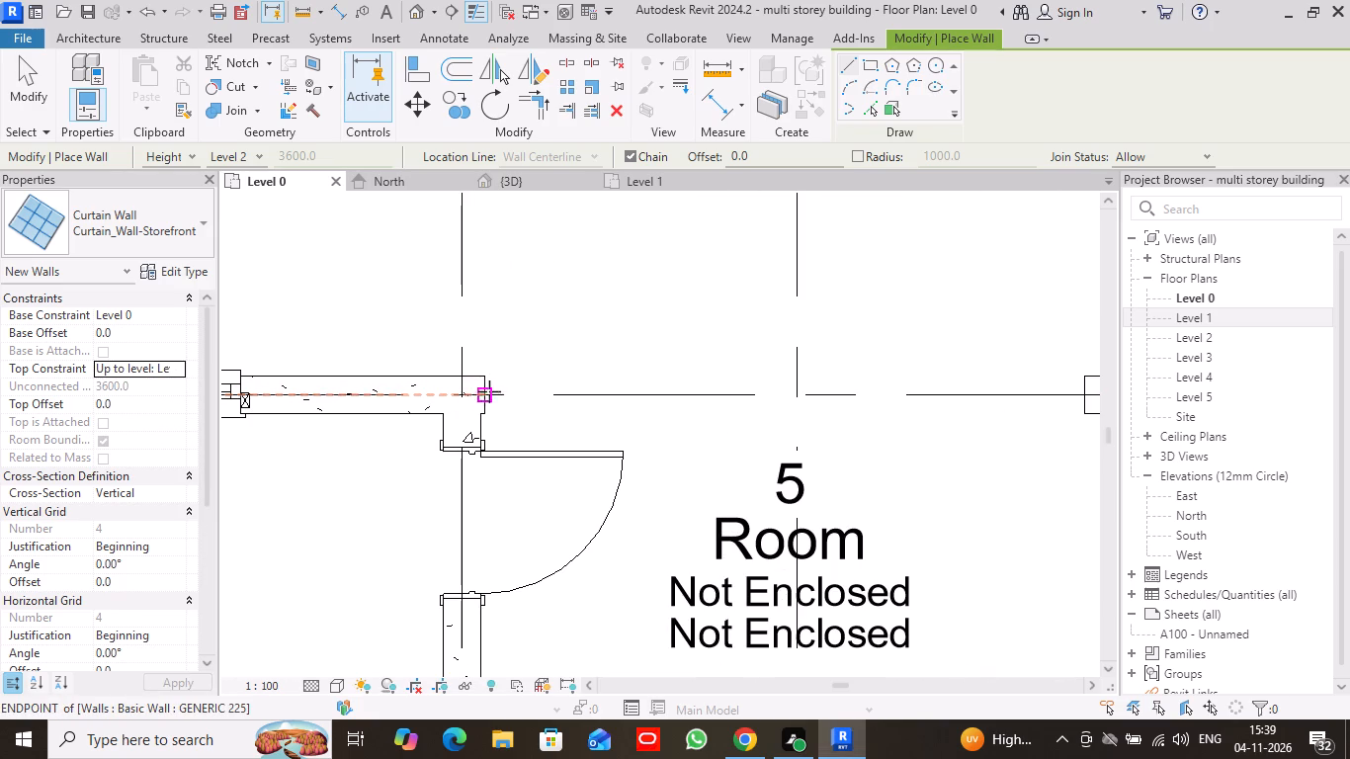
pyautogui.click(483, 395)
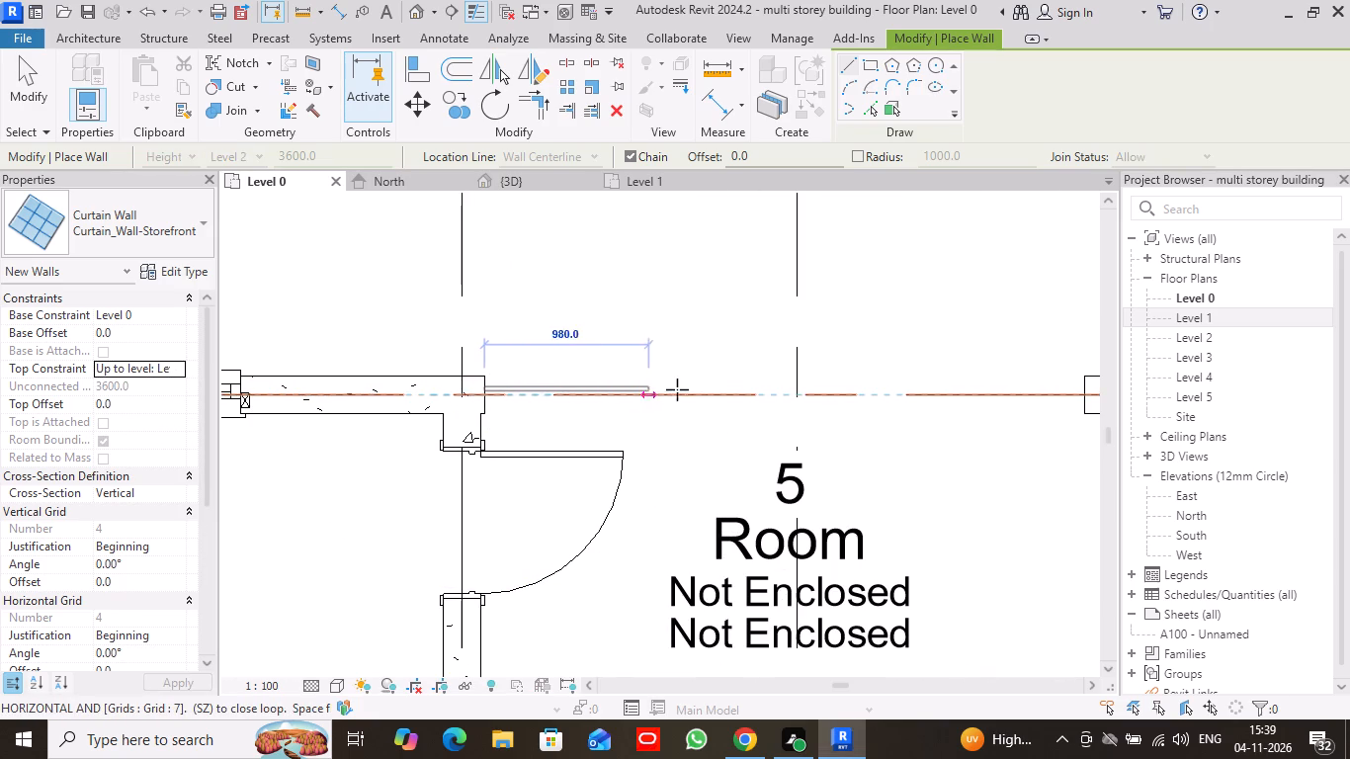
pyautogui.scroll(-2, 871, 399)
pyautogui.moveTo(871, 399); pyautogui.dragTo(550, 409, button='middle')
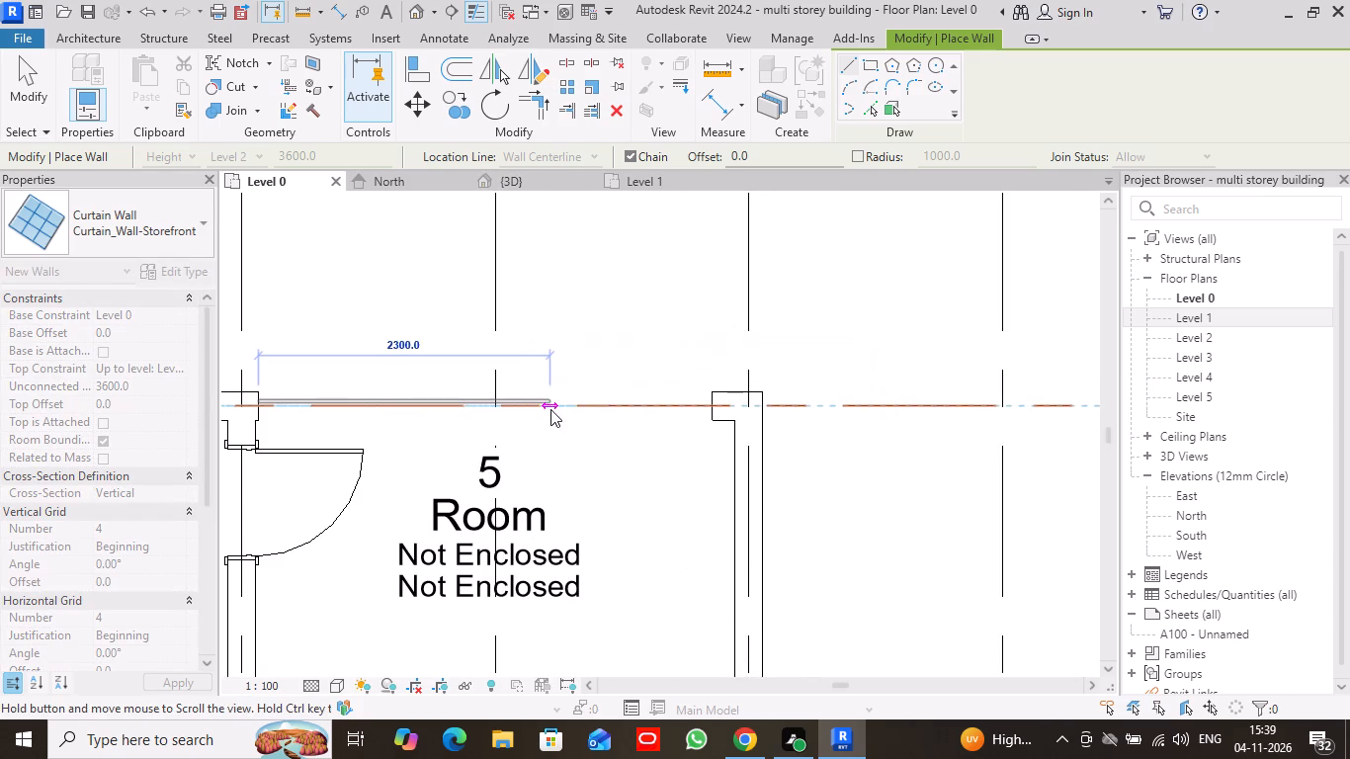
pyautogui.click(709, 404)
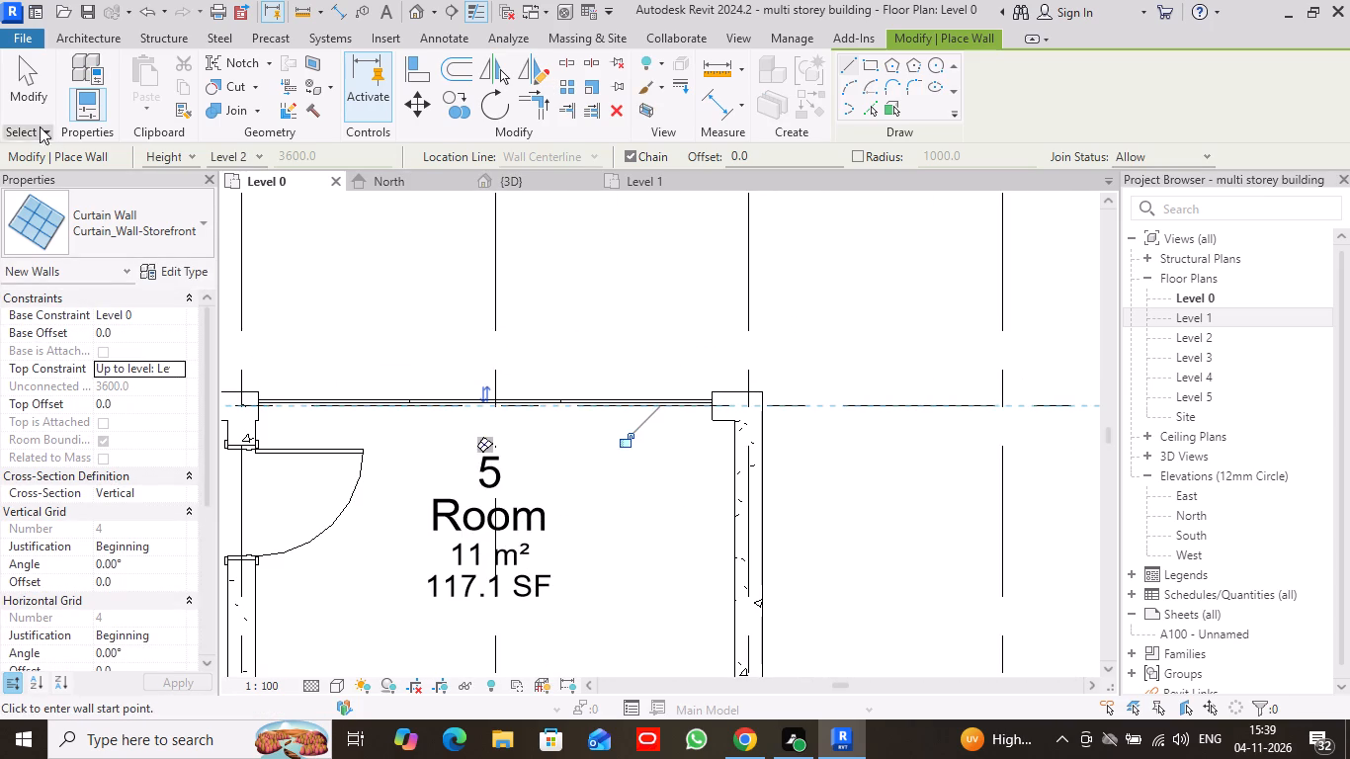
pyautogui.click(26, 90)
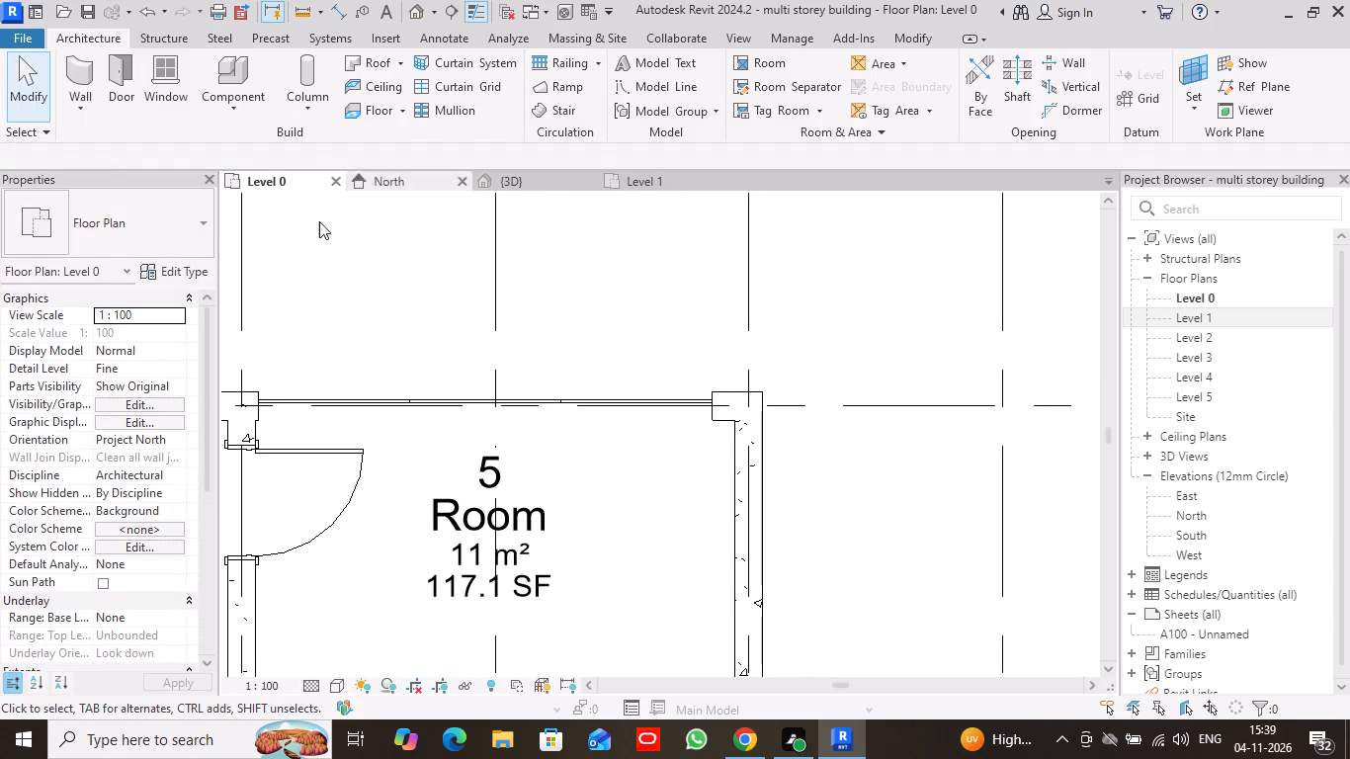
# Examine the new storefront curtain wall and the surrounding building from several sides in the 3D view.
pyautogui.click(547, 183)
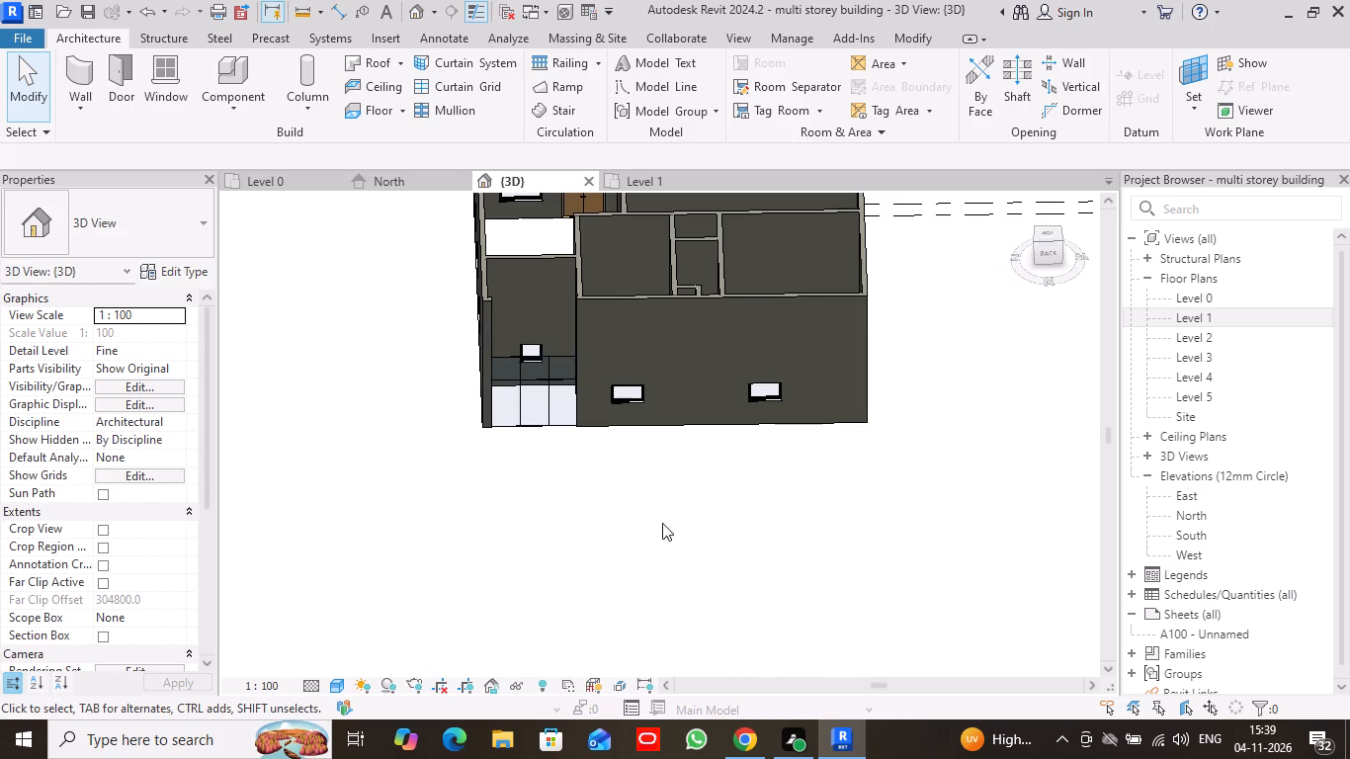
pyautogui.scroll(5, 606, 437)
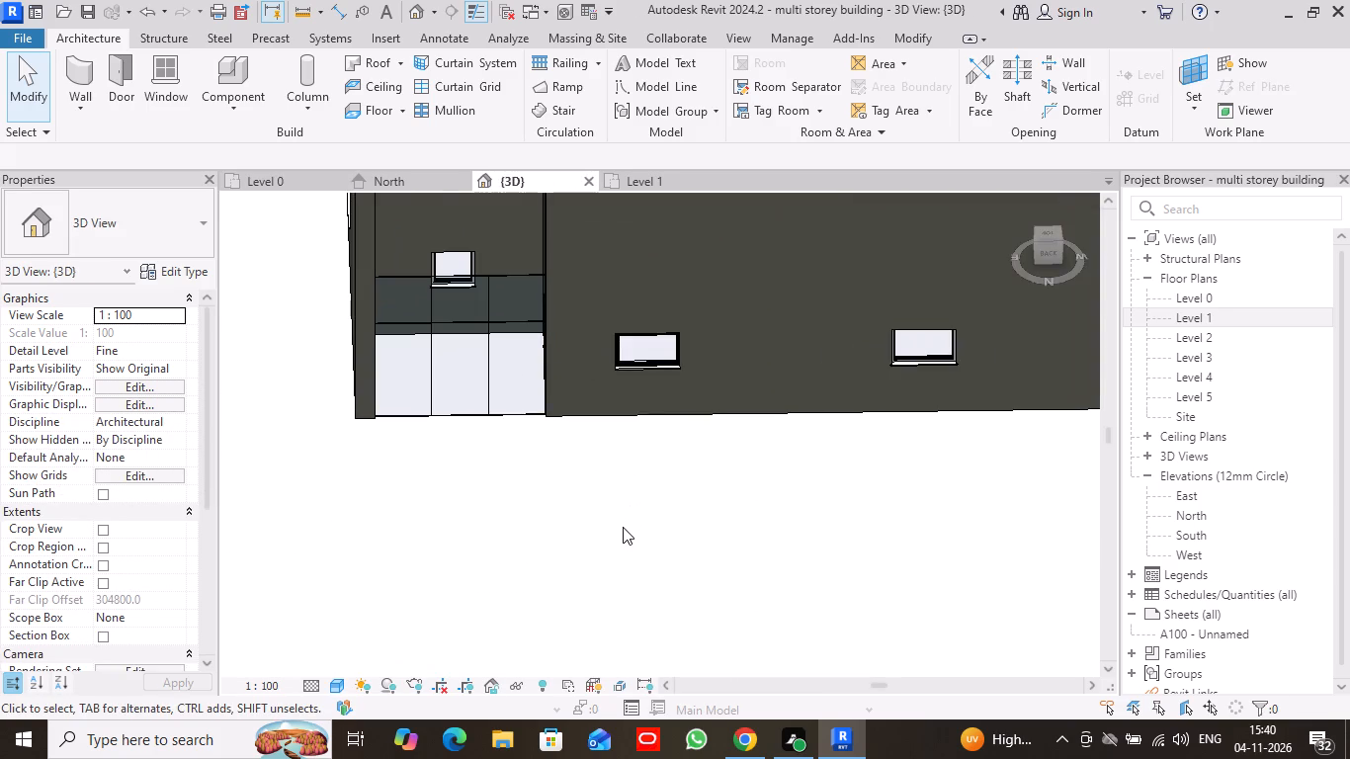
pyautogui.moveTo(1061, 240); pyautogui.dragTo(681, 354)
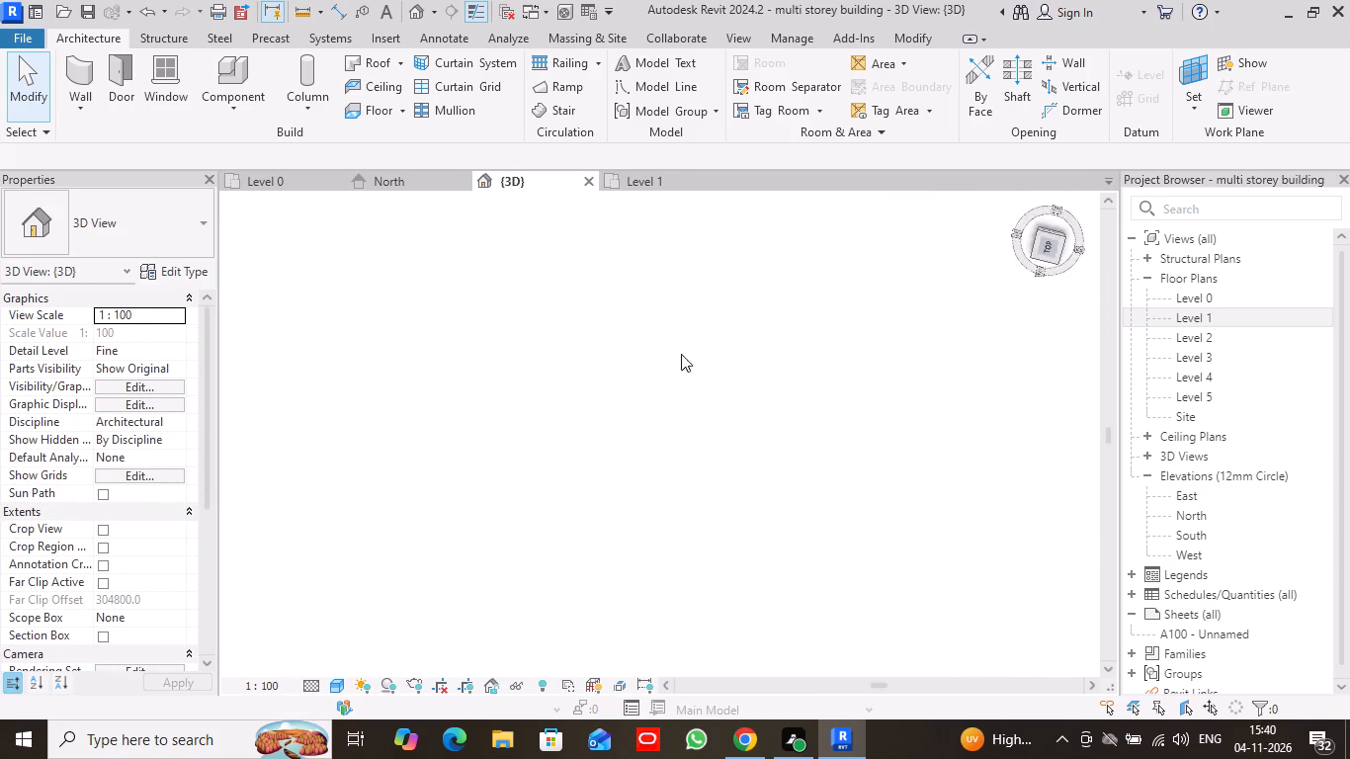
pyautogui.moveTo(681, 354); pyautogui.dragTo(609, 288)
pyautogui.scroll(-7, 1083, 255)
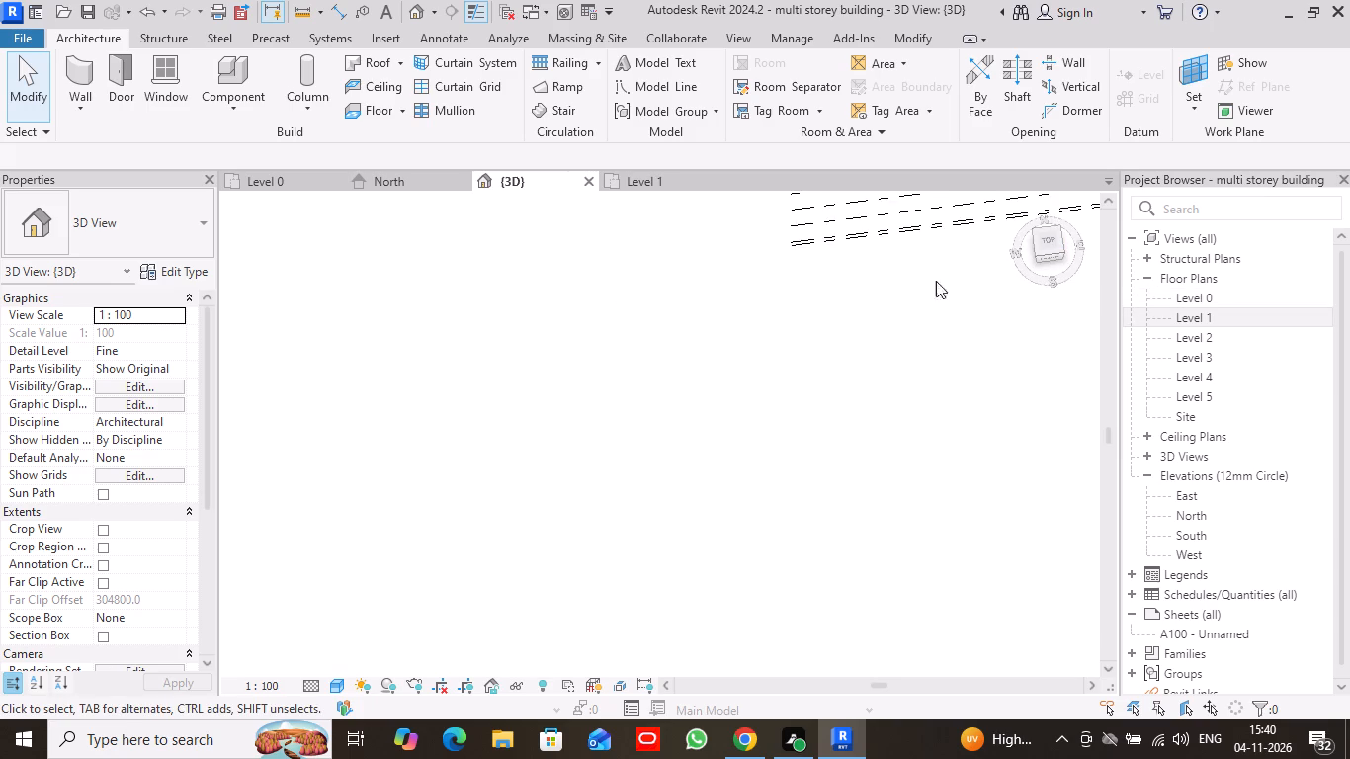
pyautogui.moveTo(906, 286); pyautogui.dragTo(330, 427, button='middle')
pyautogui.moveTo(962, 270); pyautogui.dragTo(889, 406, button='middle')
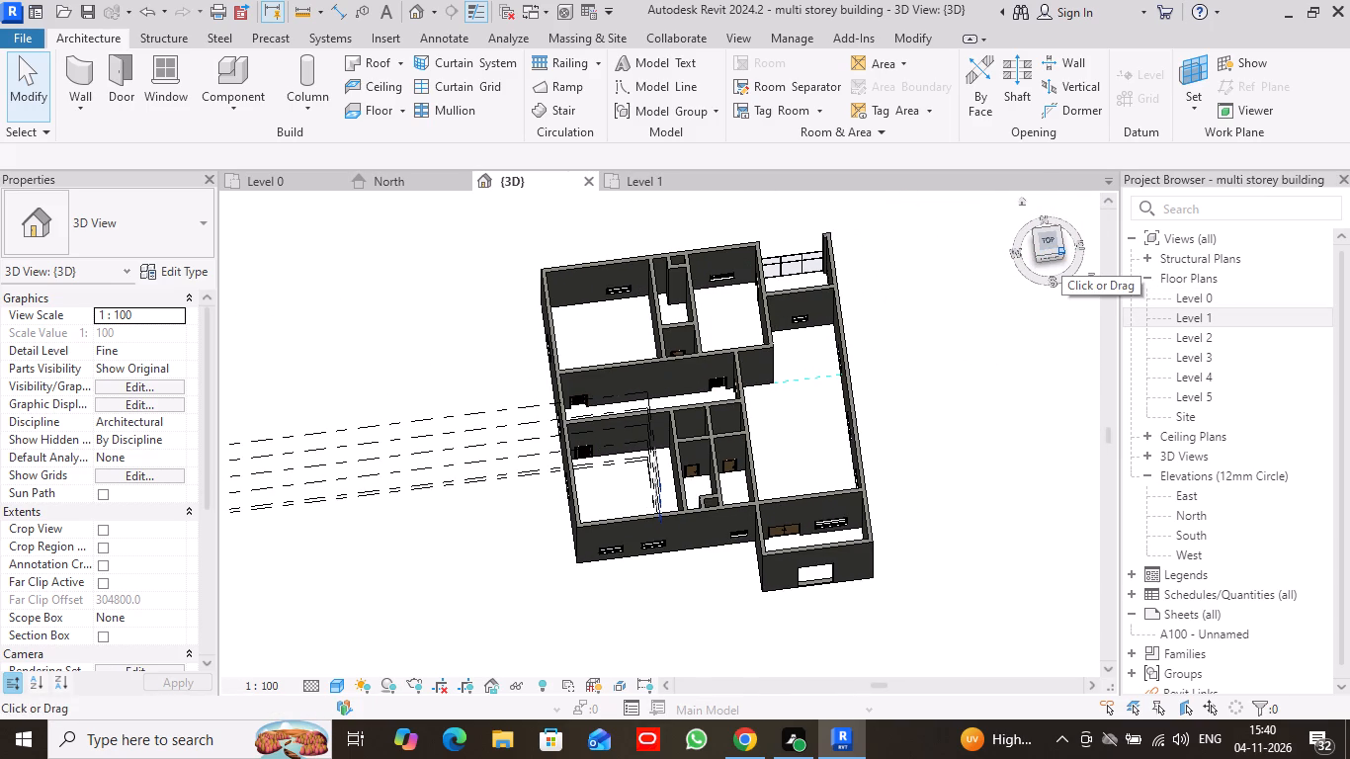
pyautogui.moveTo(1061, 249); pyautogui.dragTo(823, 198)
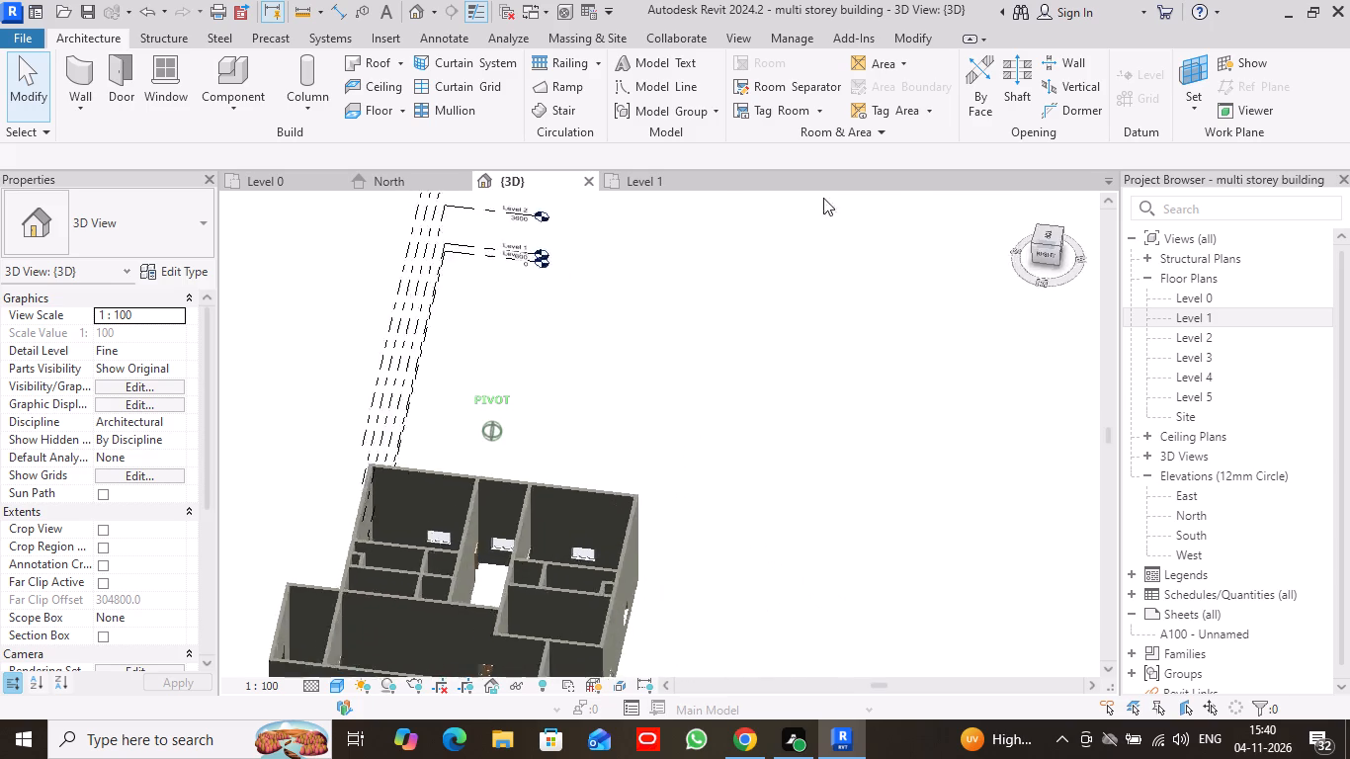
pyautogui.moveTo(823, 198); pyautogui.dragTo(747, 632)
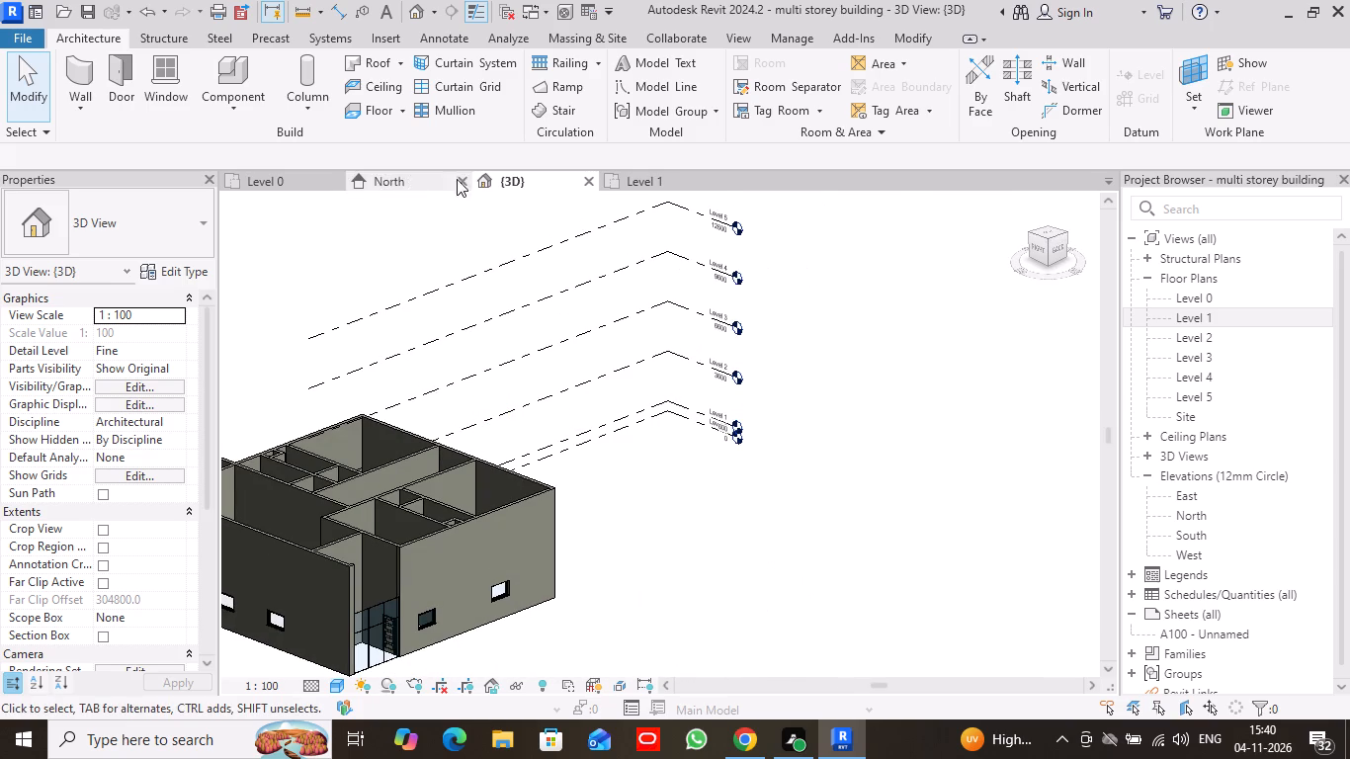
# On the Level 0 plan, rename room 5 as VARANDA in its room tag.
pyautogui.click(633, 173)
pyautogui.click(282, 180)
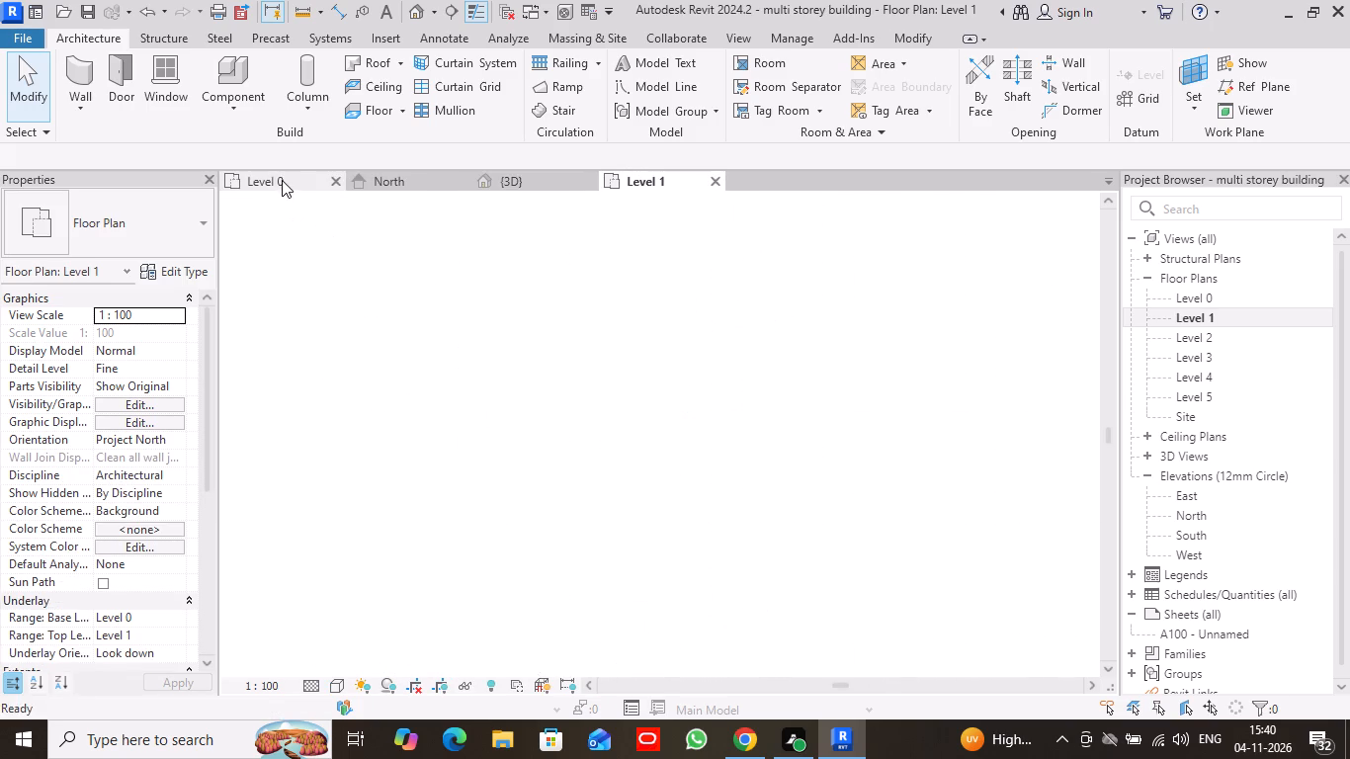
pyautogui.scroll(-4, 899, 517)
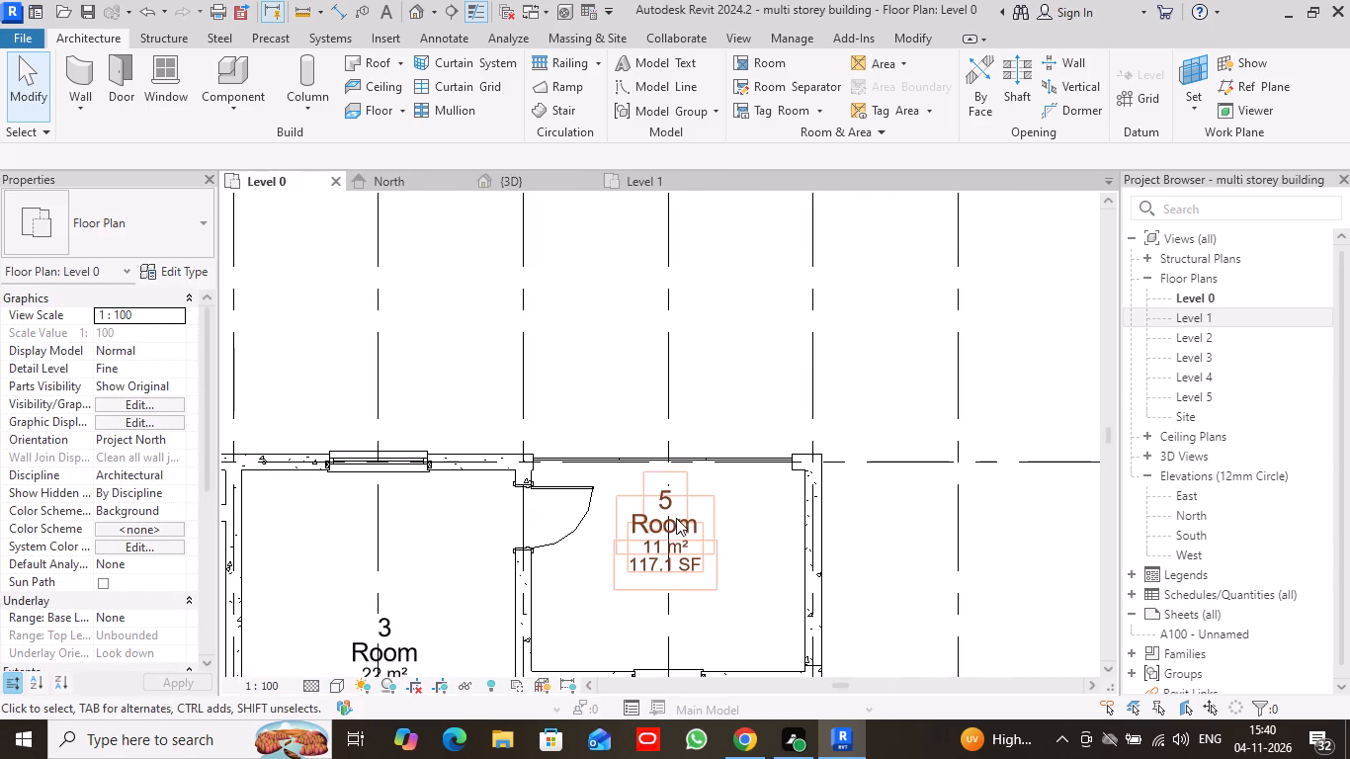
pyautogui.click(669, 520)
pyautogui.click(669, 520)
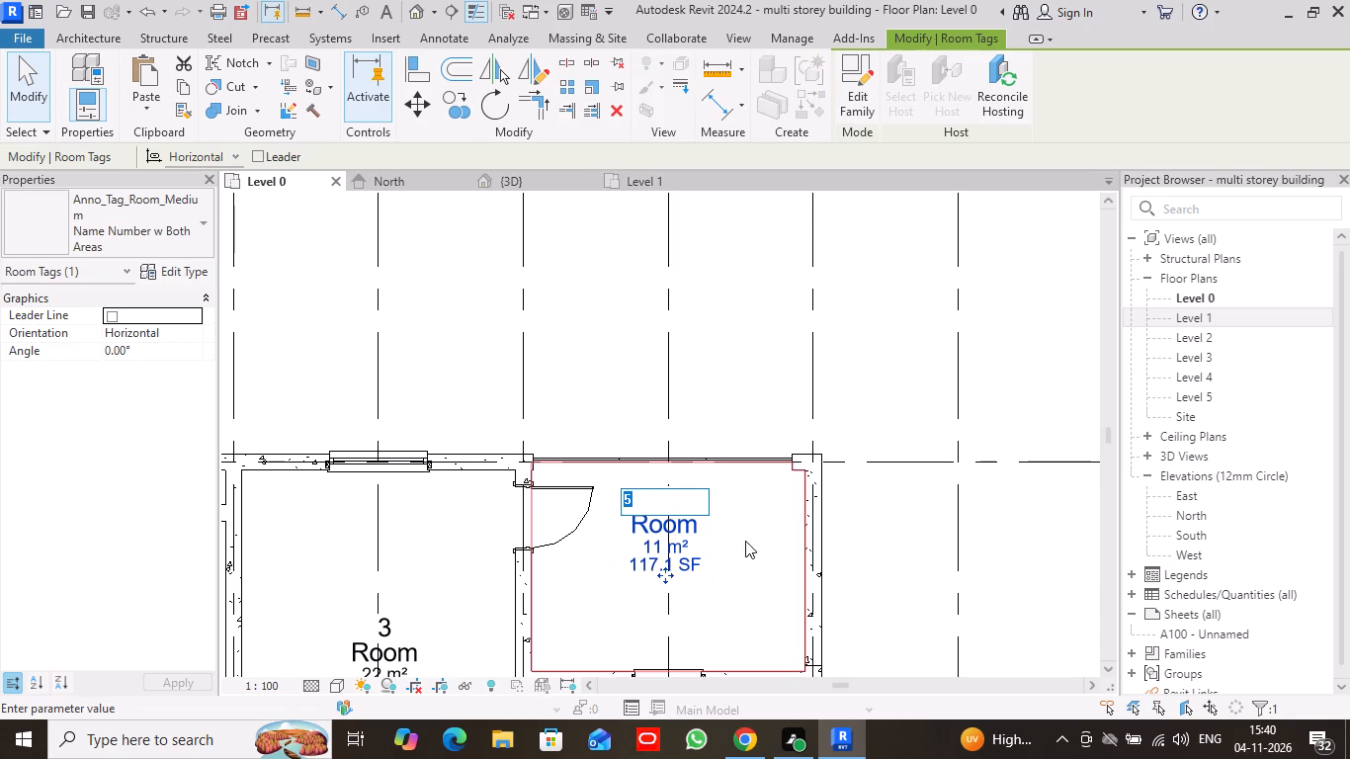
pyautogui.click(683, 531)
pyautogui.click(683, 531)
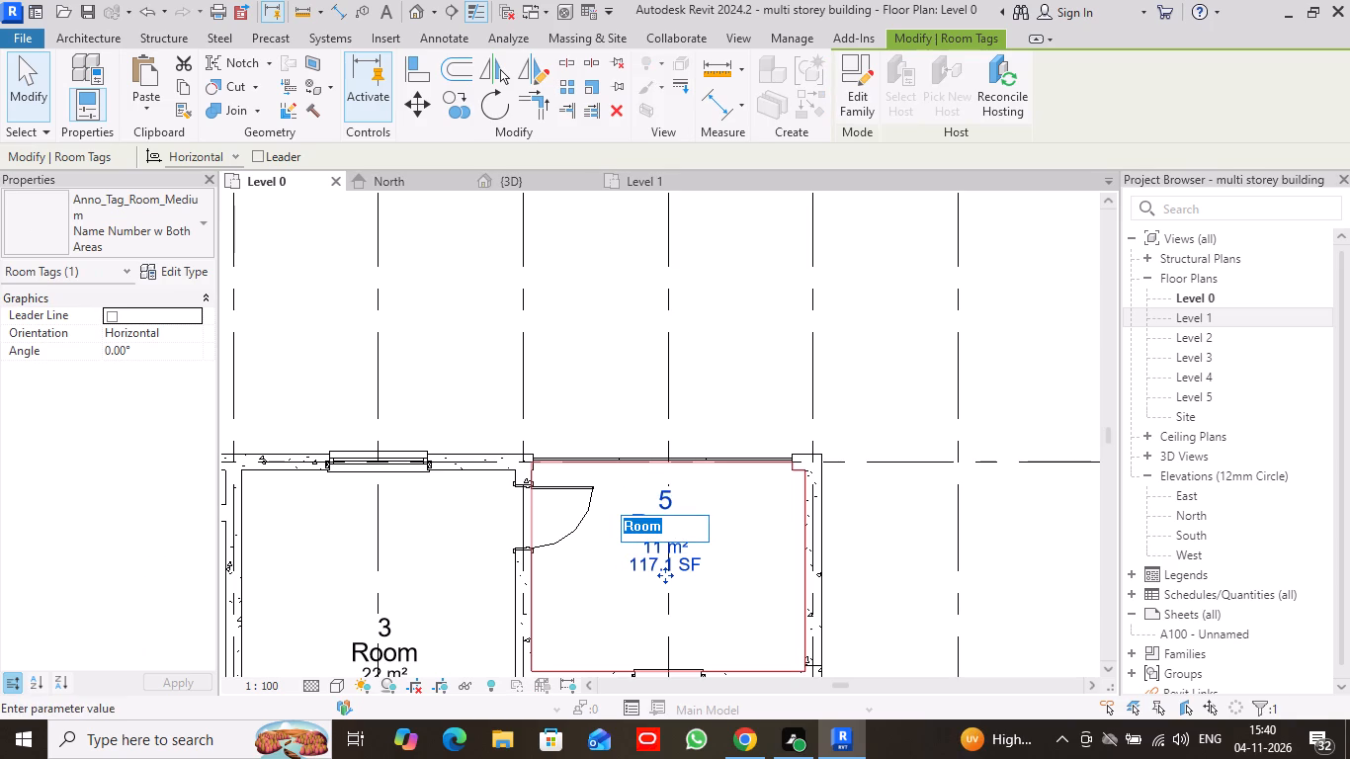
pyautogui.write('VARA')
pyautogui.write('NDA')
pyautogui.press('Return')
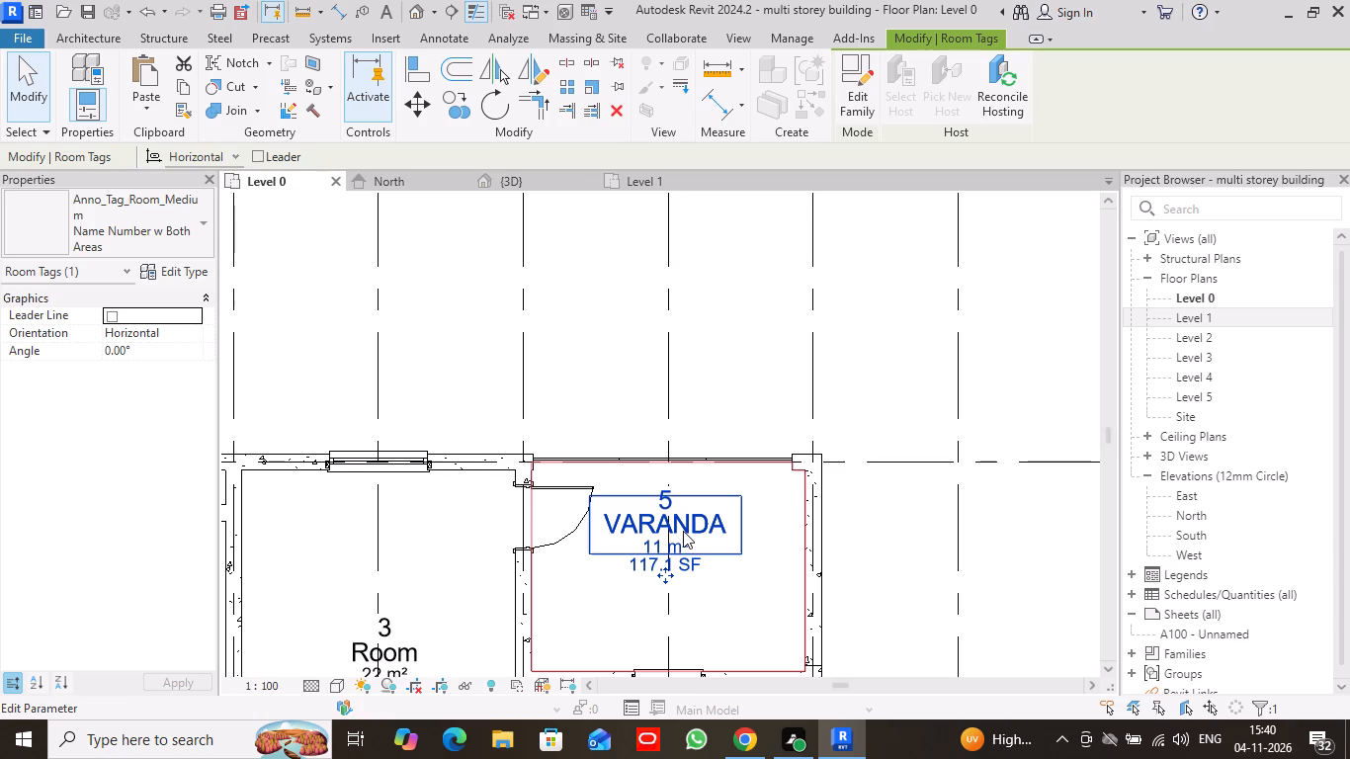
# On the Level 0 plan, rename room 3 as KITCHEN in its room tag.
pyautogui.click(900, 407)
pyautogui.scroll(-4, 872, 439)
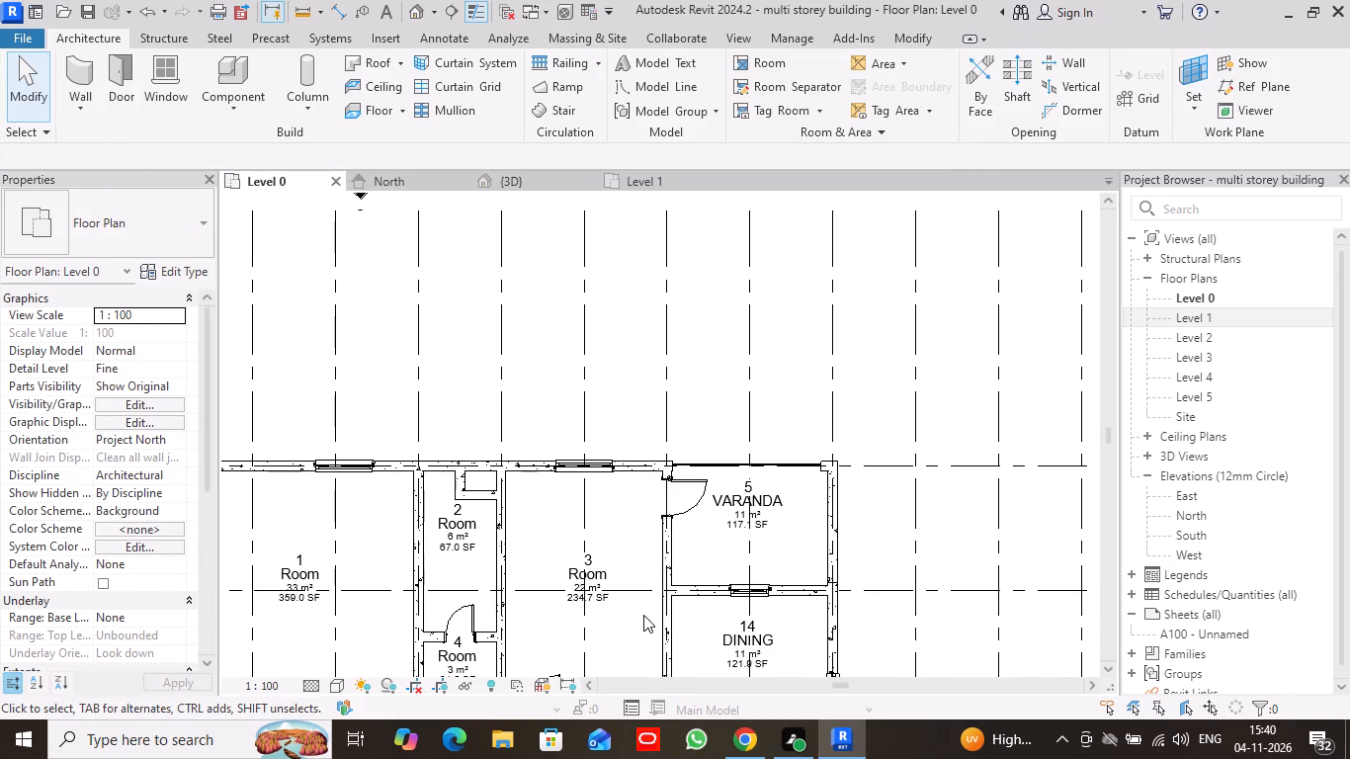
pyautogui.scroll(-2, 643, 613)
pyautogui.moveTo(833, 632); pyautogui.dragTo(932, 527, button='middle')
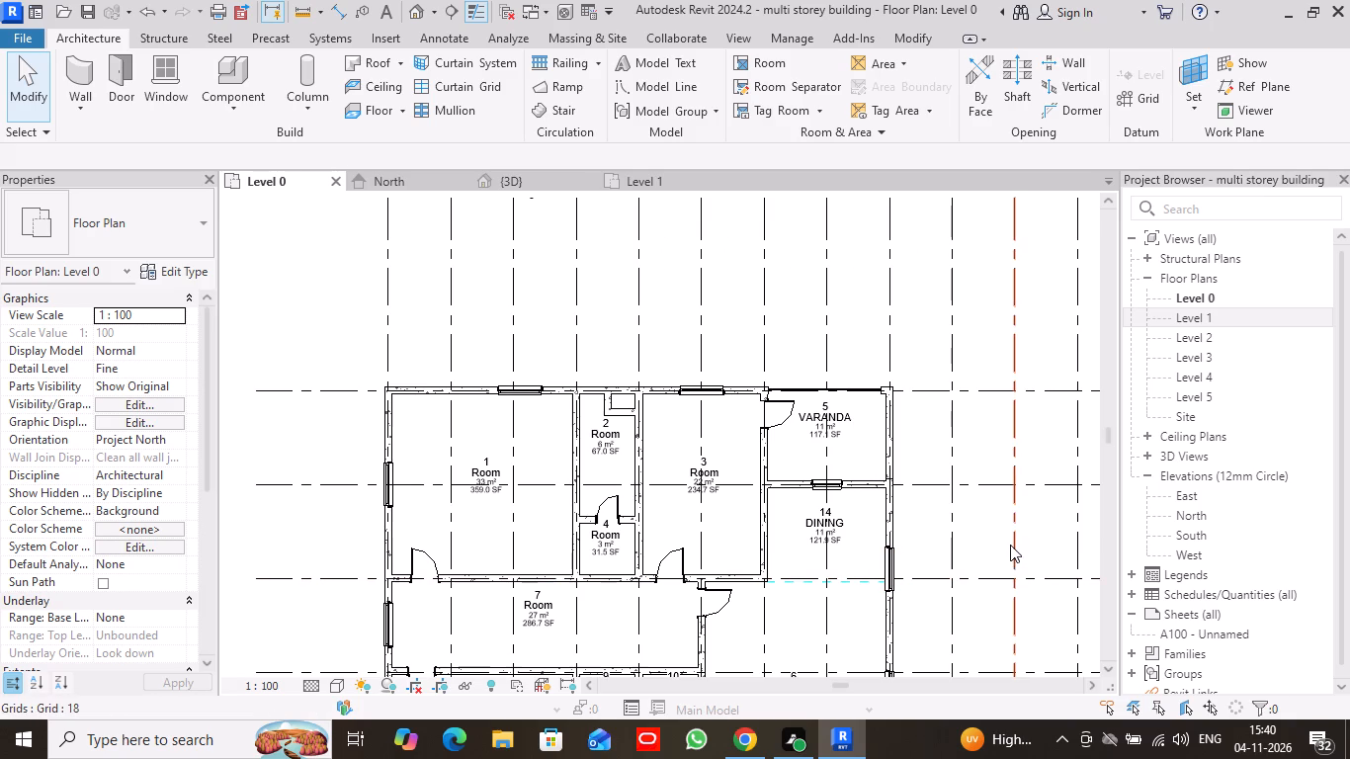
pyautogui.scroll(5, 712, 469)
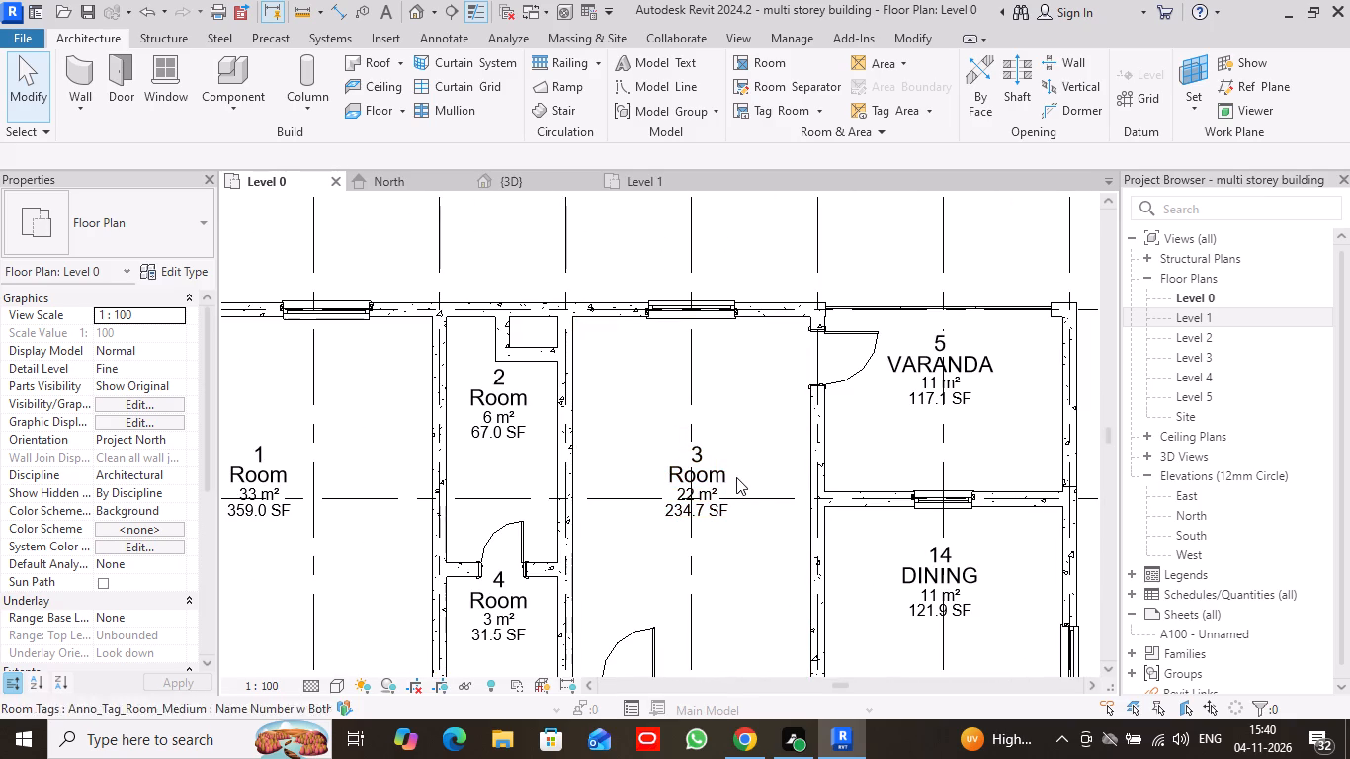
pyautogui.click(716, 480)
pyautogui.click(716, 480)
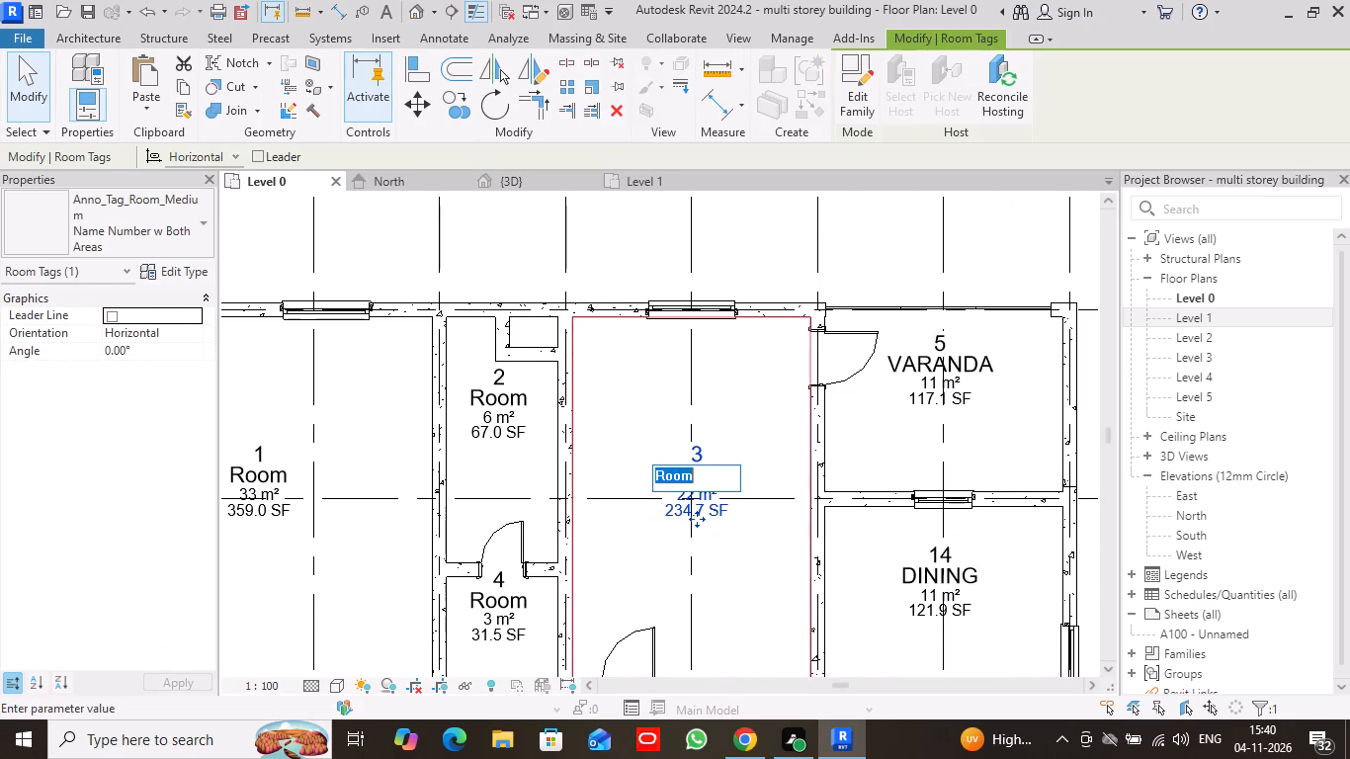
pyautogui.write('KITCHE')
pyautogui.press('n')
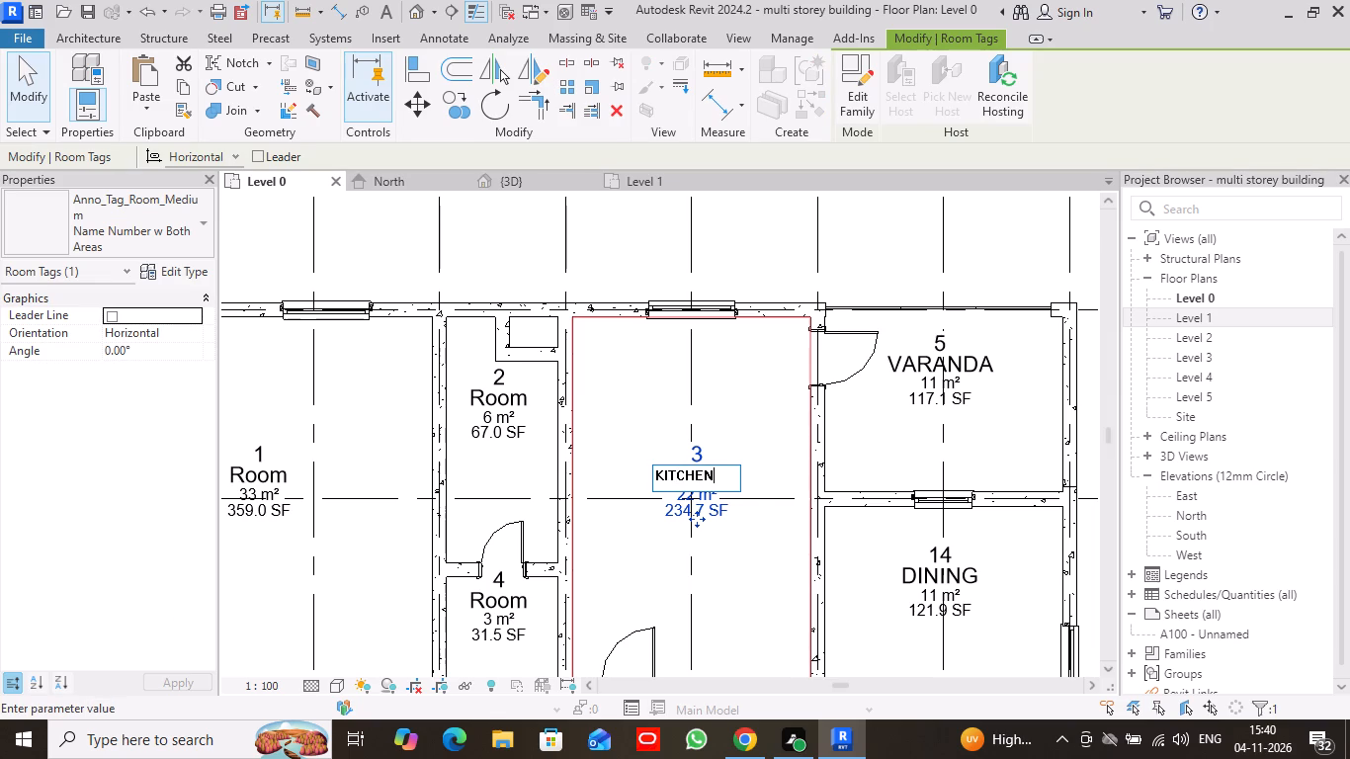
pyautogui.press('Return')
pyautogui.press('Return')
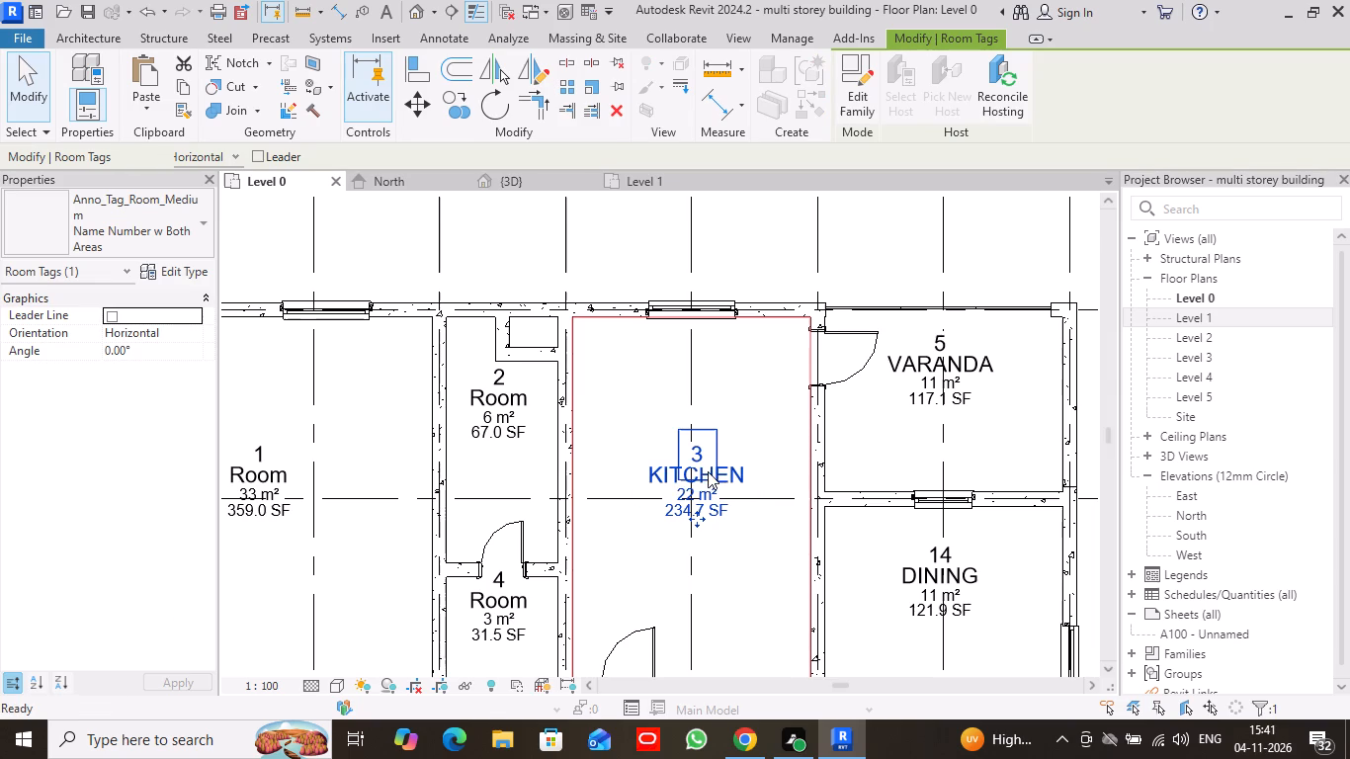
# Rename room 7, the long central space, as LOBBY in its room tag.
pyautogui.scroll(-4, 717, 514)
pyautogui.scroll(-3, 764, 631)
pyautogui.moveTo(773, 640); pyautogui.dragTo(777, 532, button='middle')
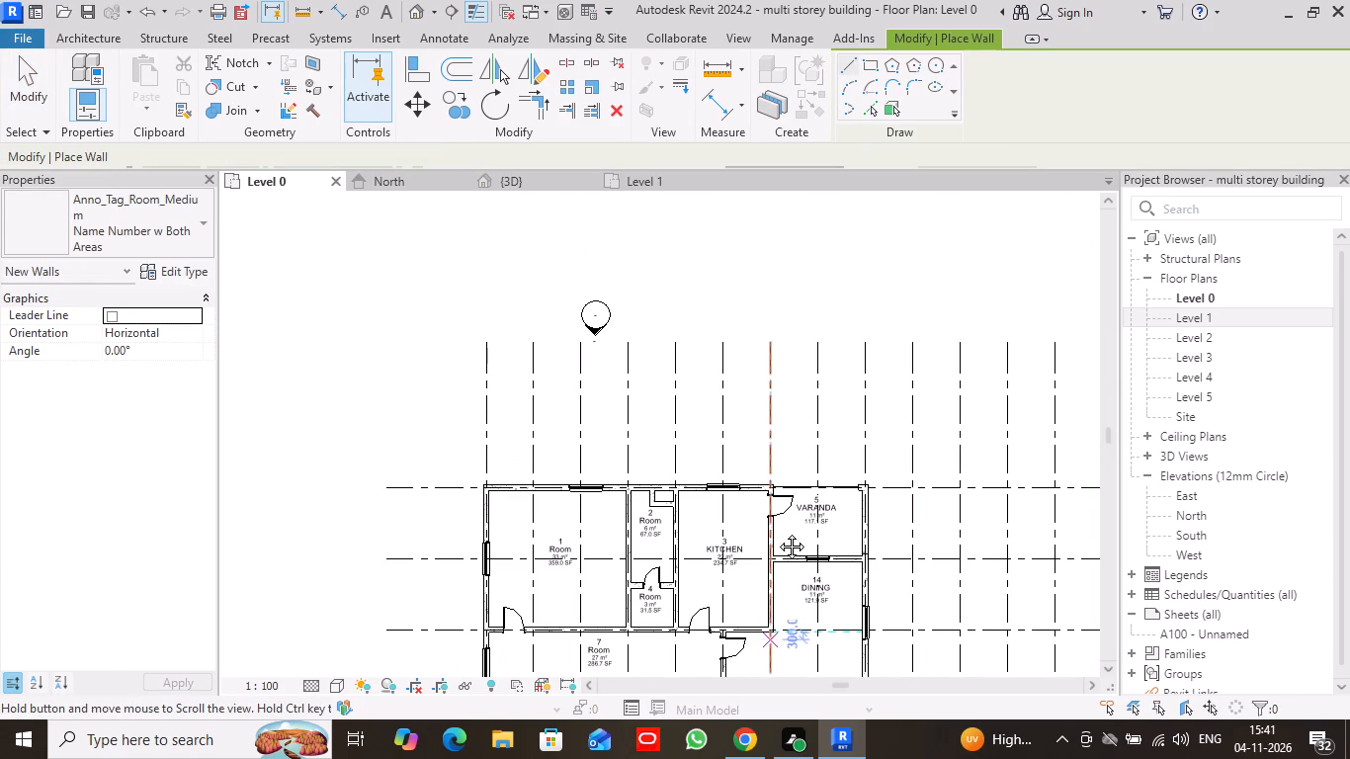
pyautogui.moveTo(777, 532); pyautogui.dragTo(769, 396, button='middle')
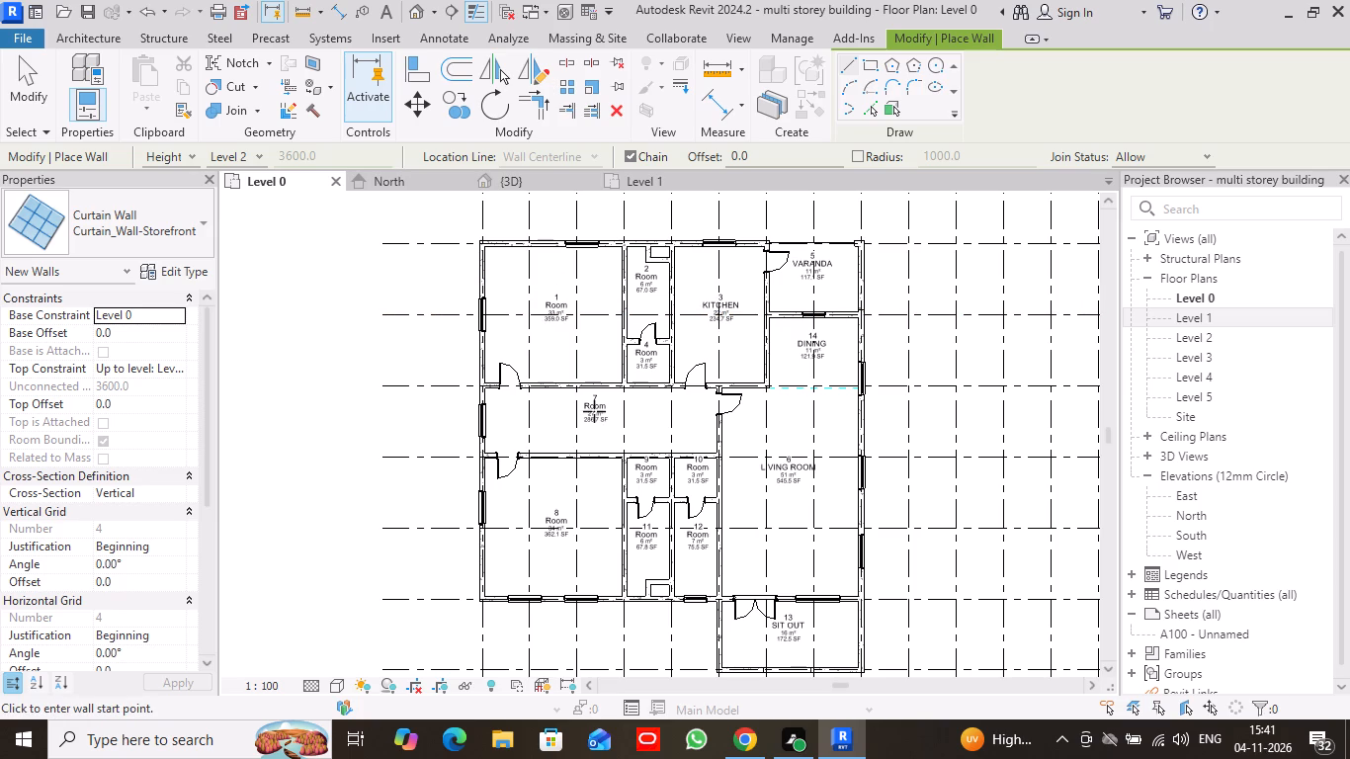
pyautogui.click(32, 93)
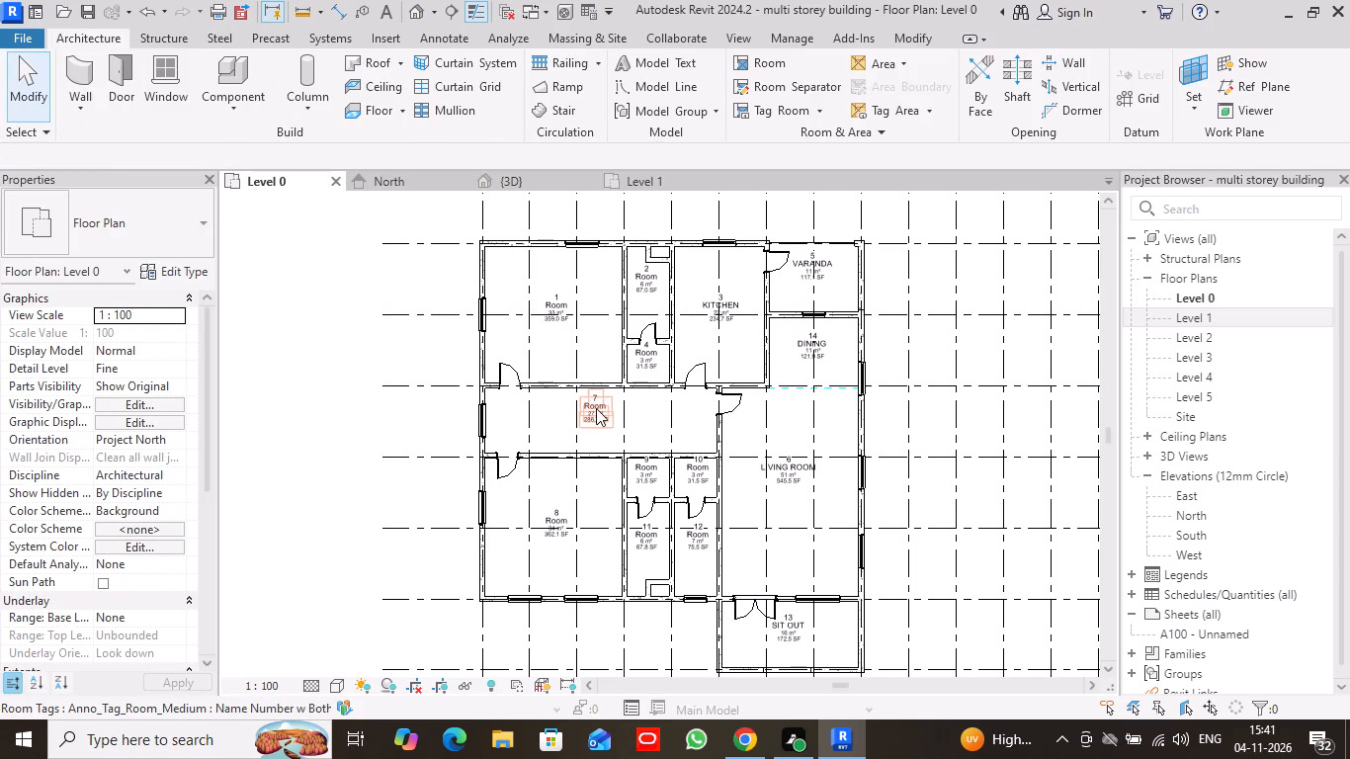
pyautogui.scroll(11, 596, 407)
pyautogui.click(652, 401)
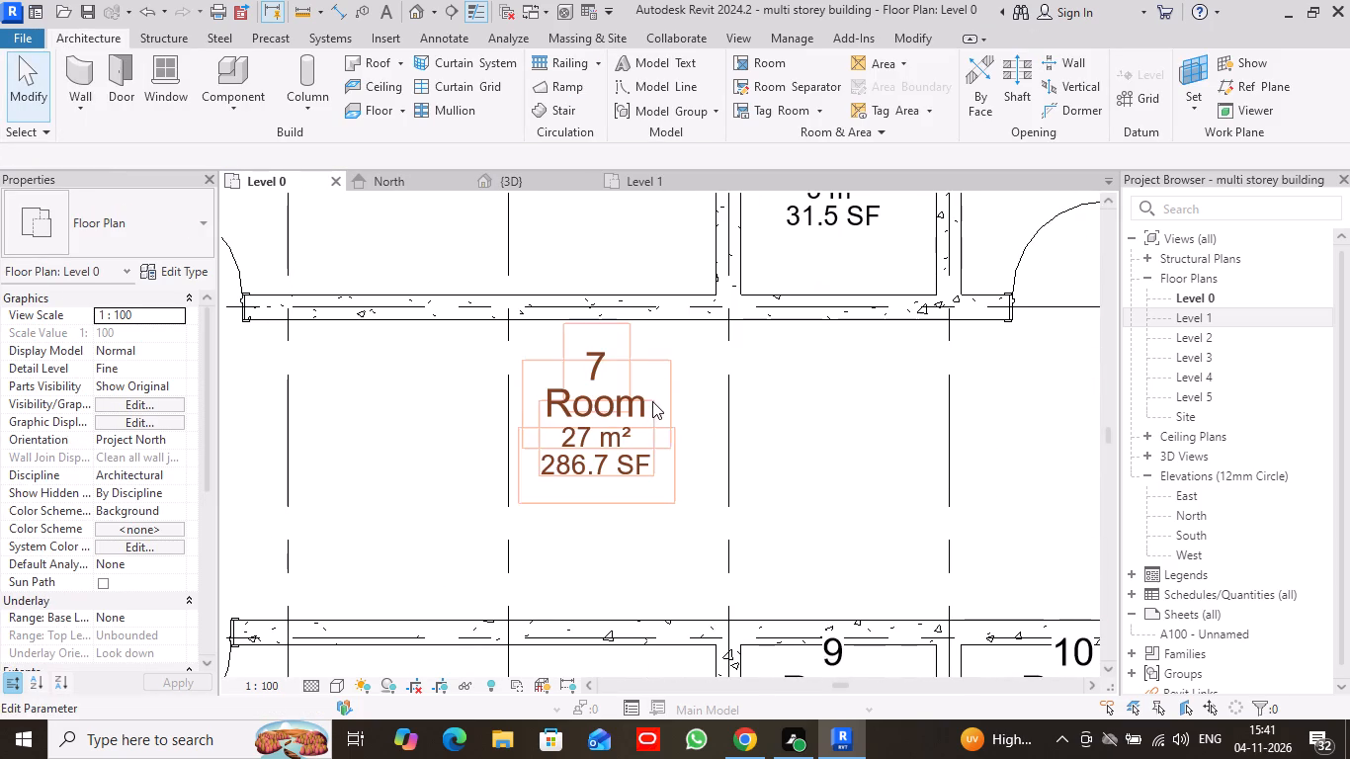
pyautogui.click(637, 404)
pyautogui.write('LOBBY')
pyautogui.press('Return')
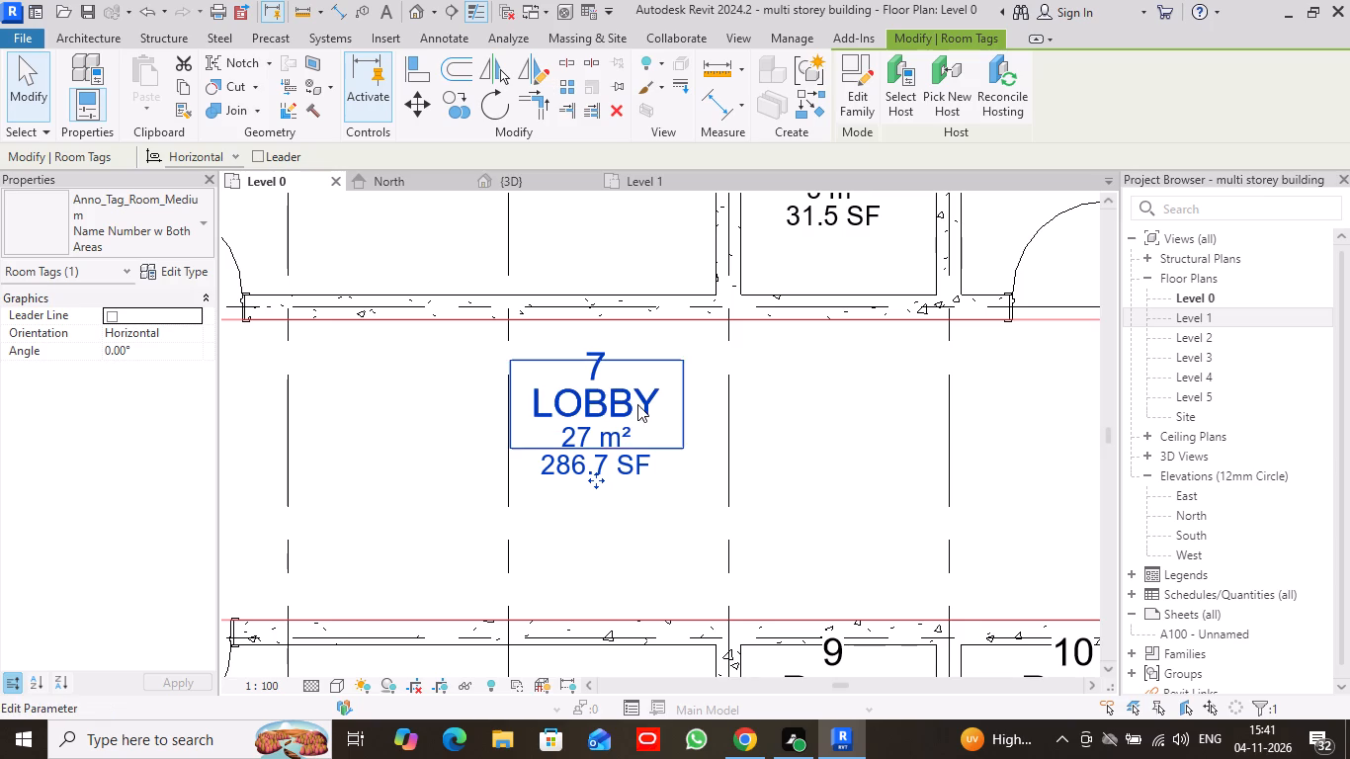
pyautogui.click(836, 468)
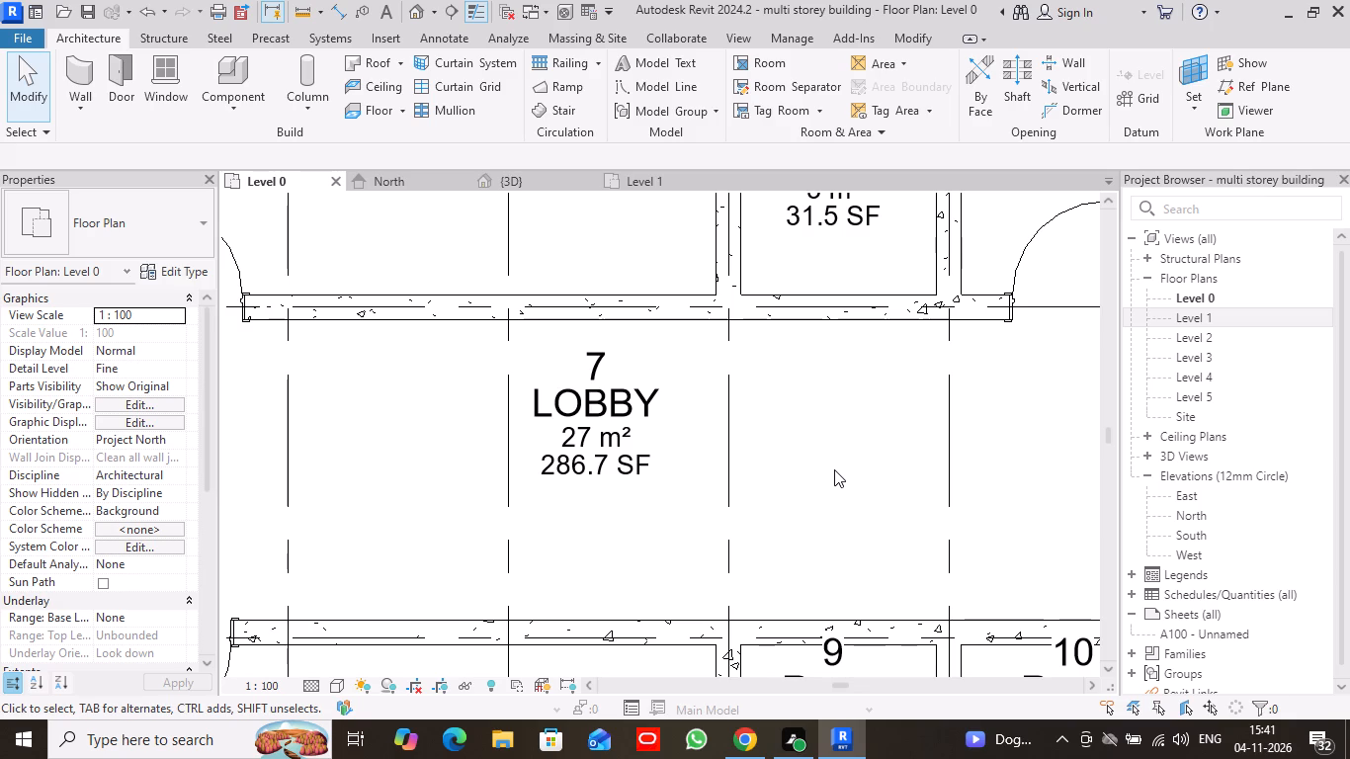
# Rename room 2, between room 1 and the kitchen, as BATHROOM in its room tag.
pyautogui.scroll(-3, 781, 418)
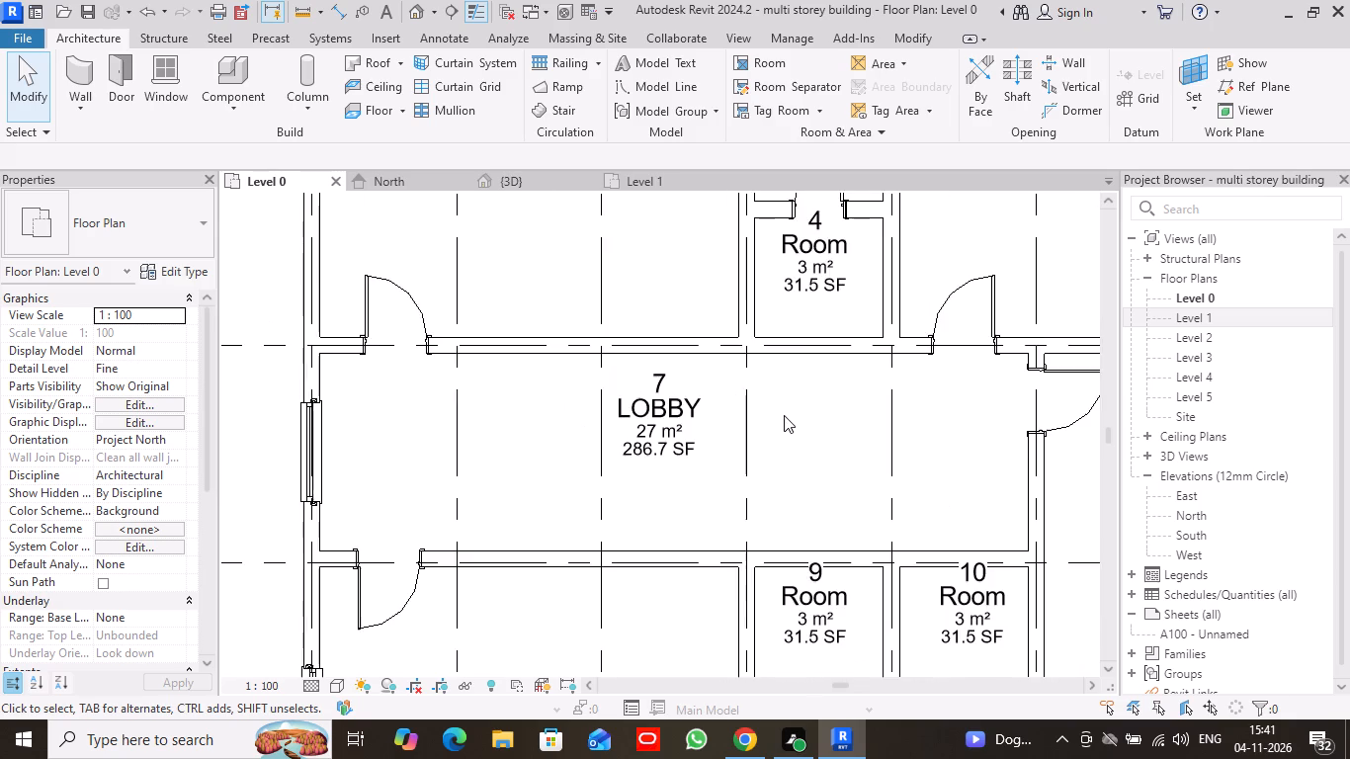
pyautogui.moveTo(811, 306); pyautogui.dragTo(809, 595, button='middle')
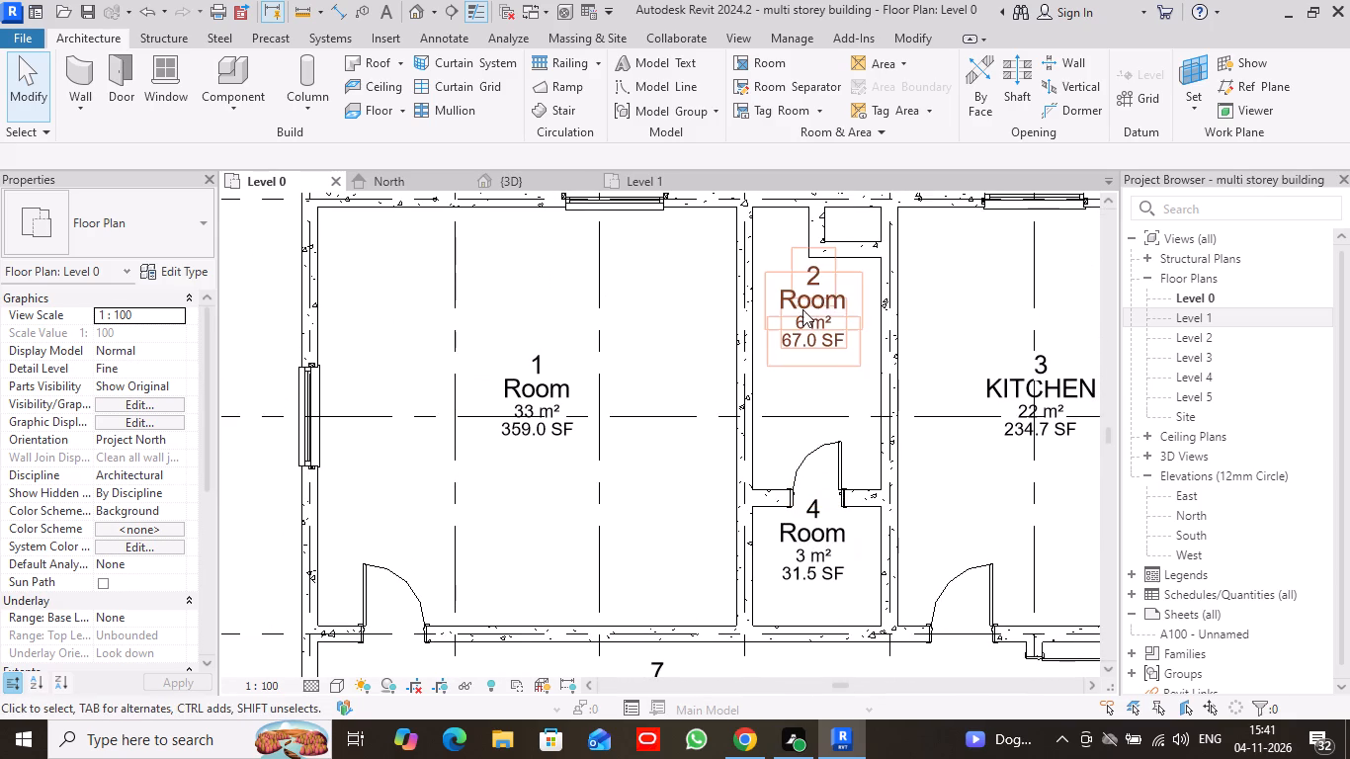
pyautogui.click(833, 303)
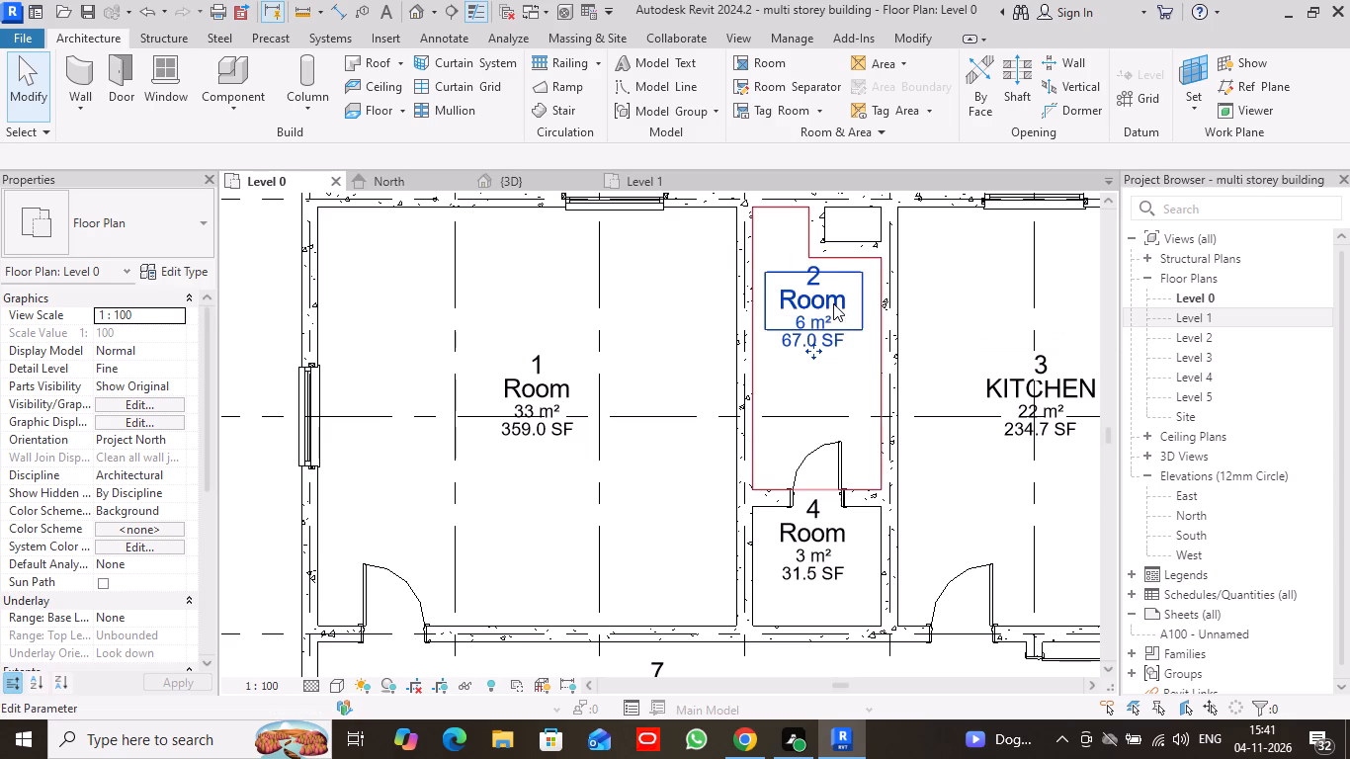
pyautogui.click(829, 302)
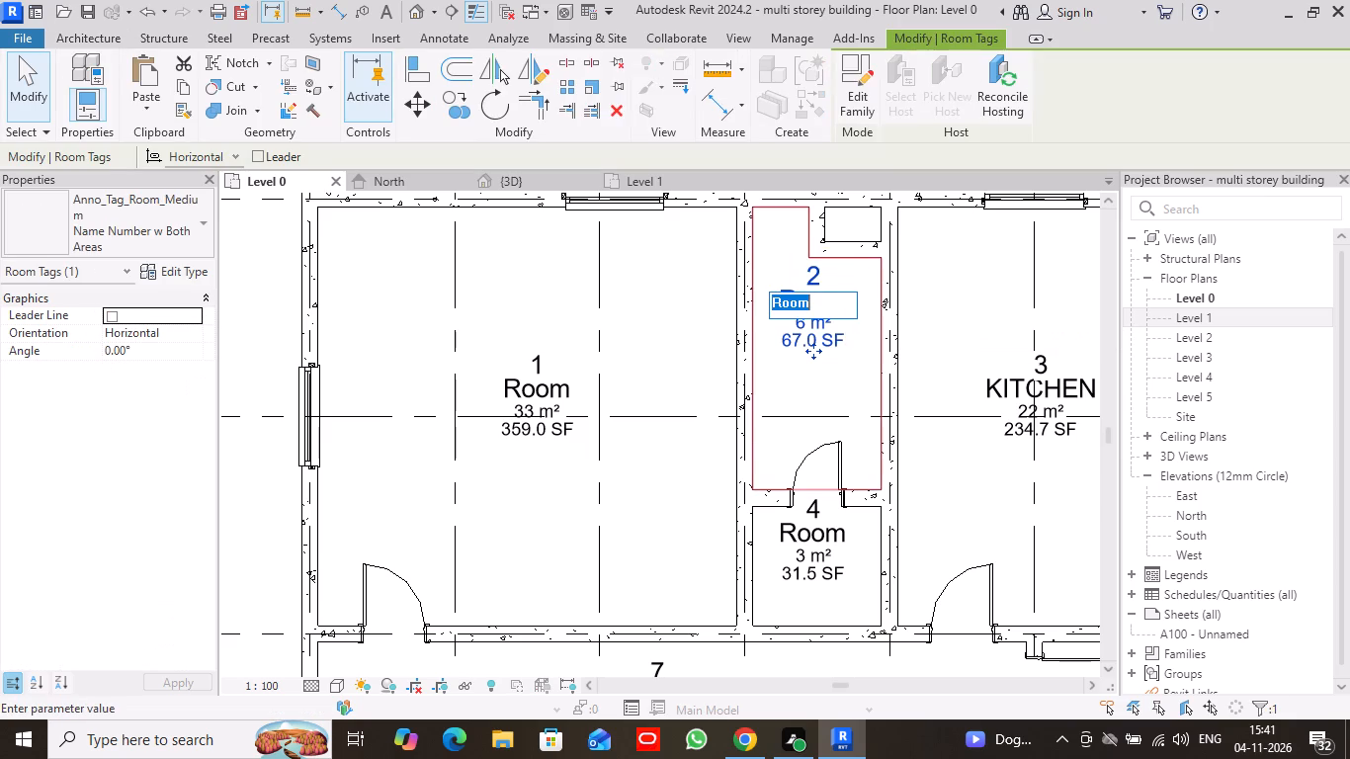
pyautogui.write('BA')
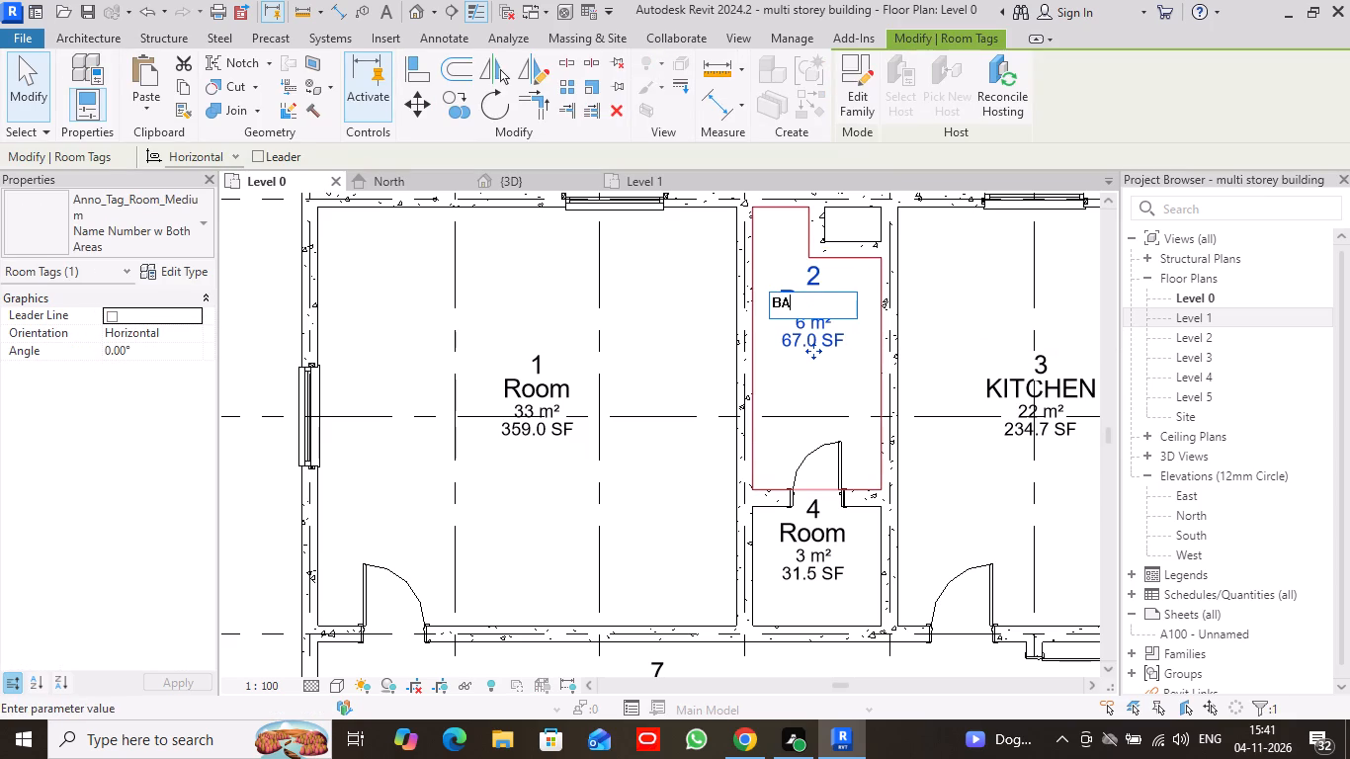
pyautogui.write('THROOM')
pyautogui.press('Return')
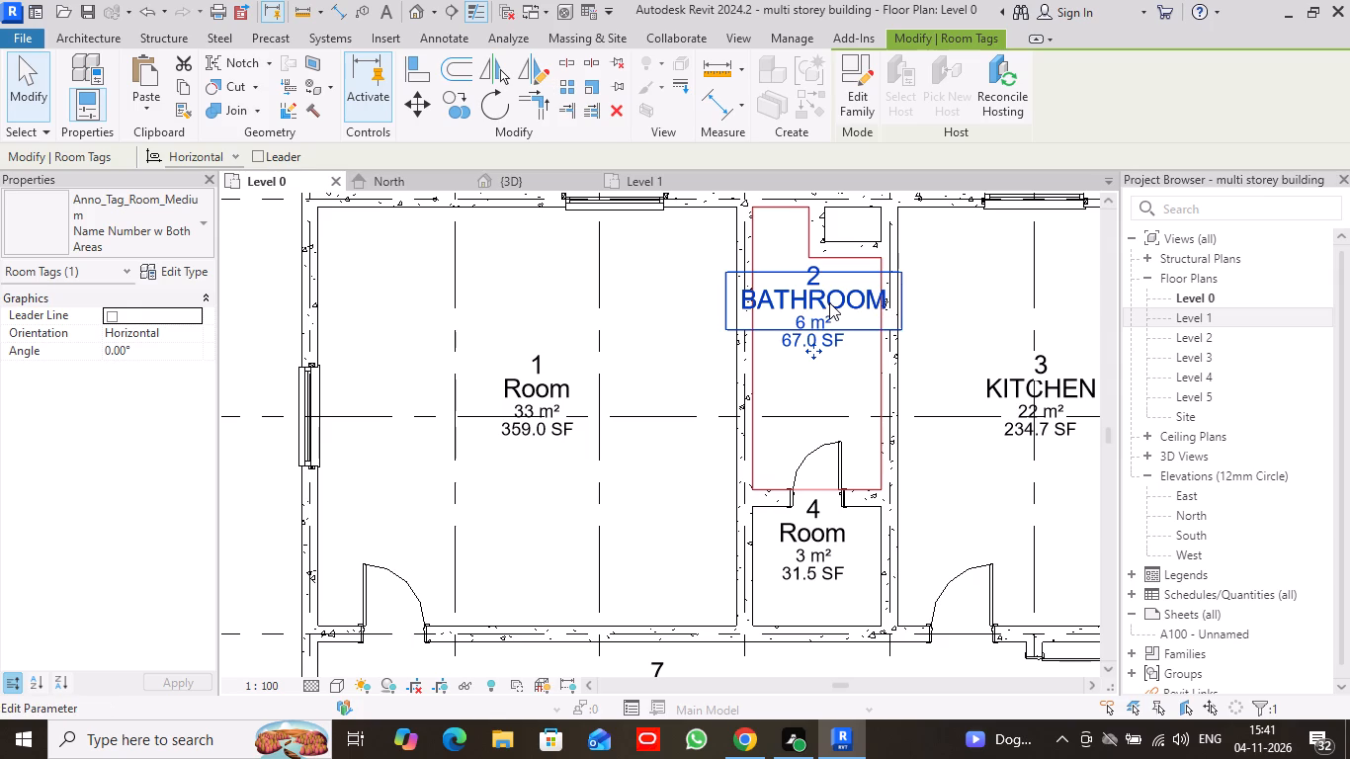
# Rename room 1, beside the bathroom, as BED ROOM in its room tag.
pyautogui.doubleClick(563, 387)
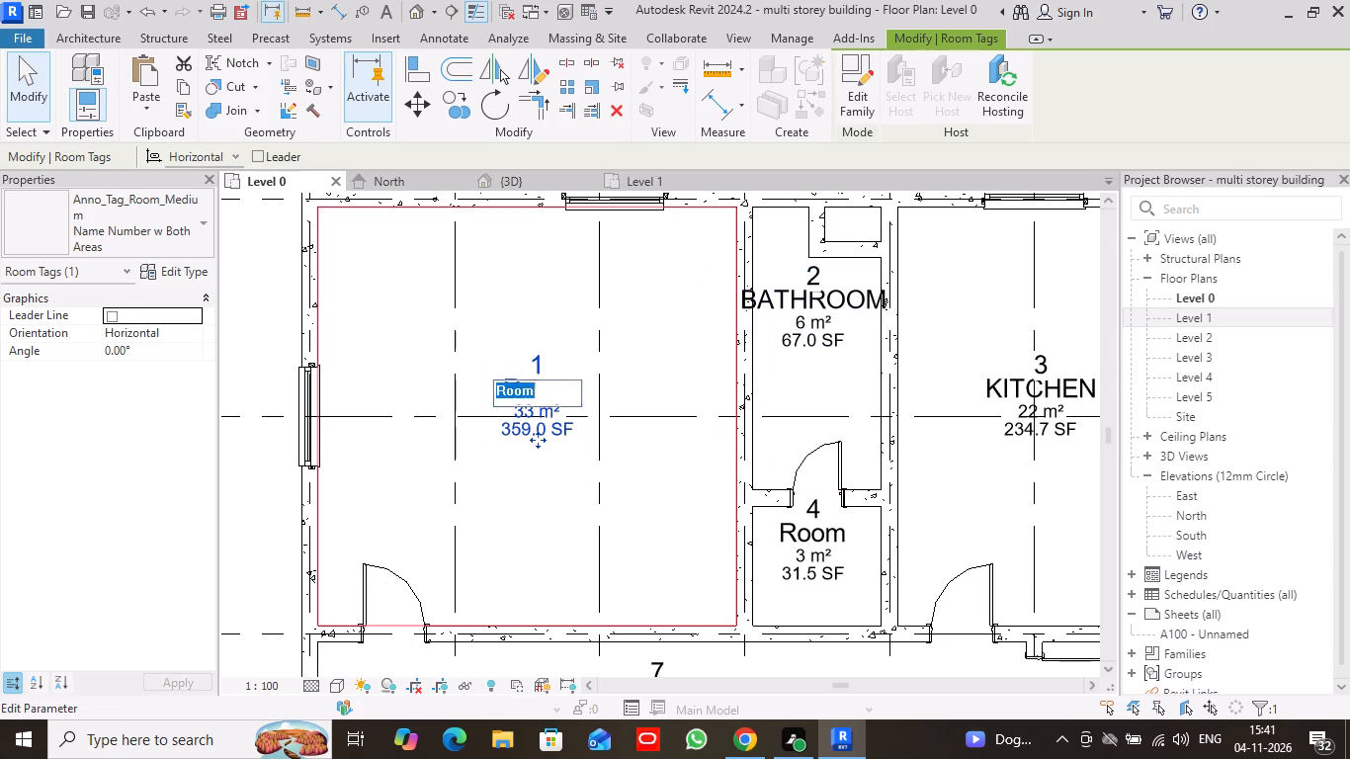
pyautogui.write('BED ROOM')
pyautogui.press('Return')
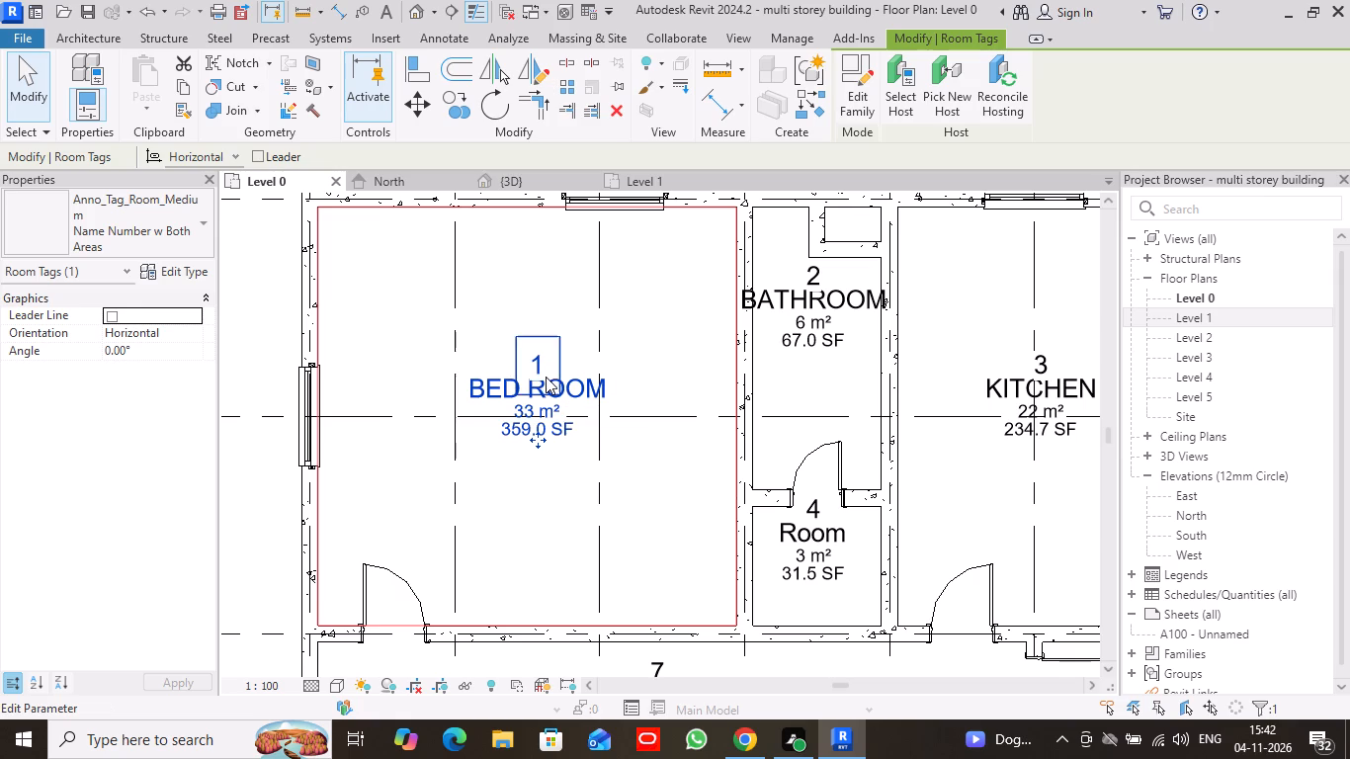
# Rename the small room 4 adjoining the bathroom as CLOSET in its room tag.
pyautogui.scroll(-4, 640, 527)
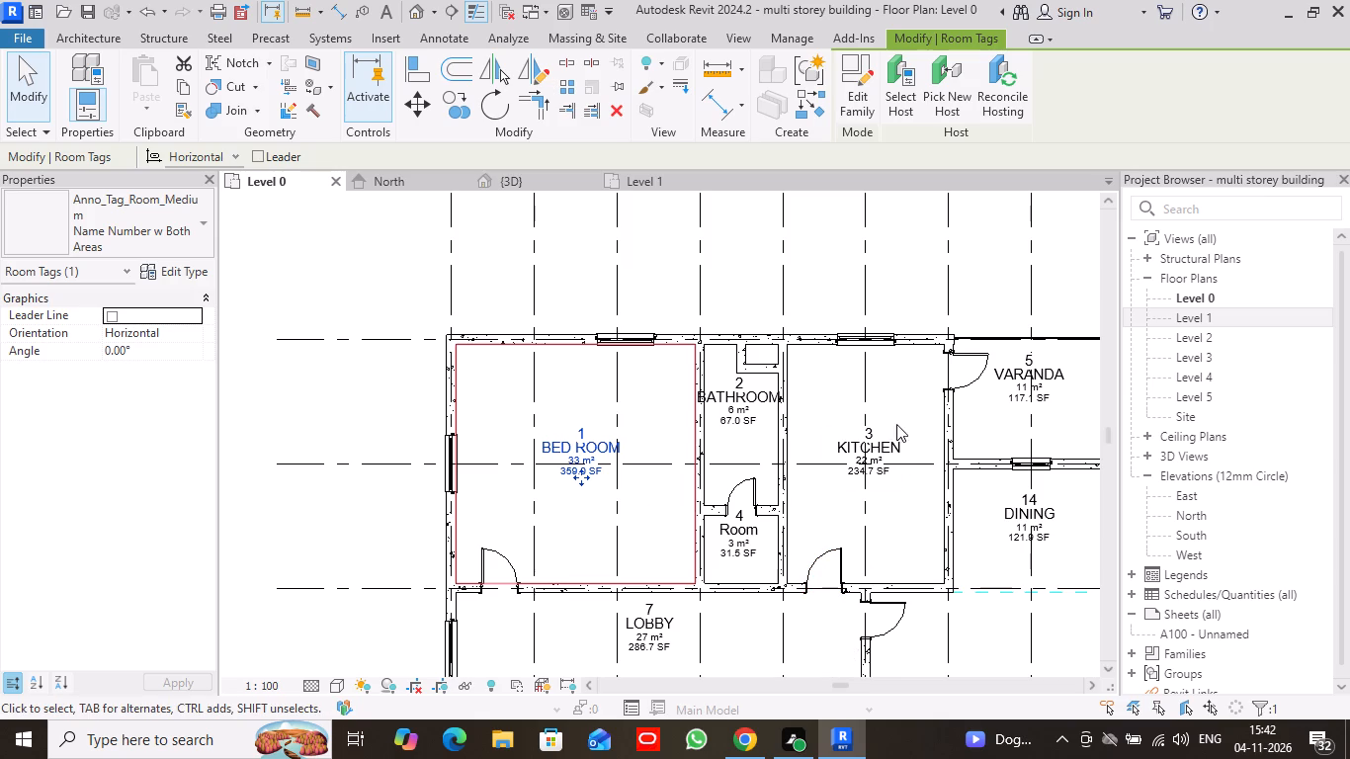
pyautogui.doubleClick(738, 530)
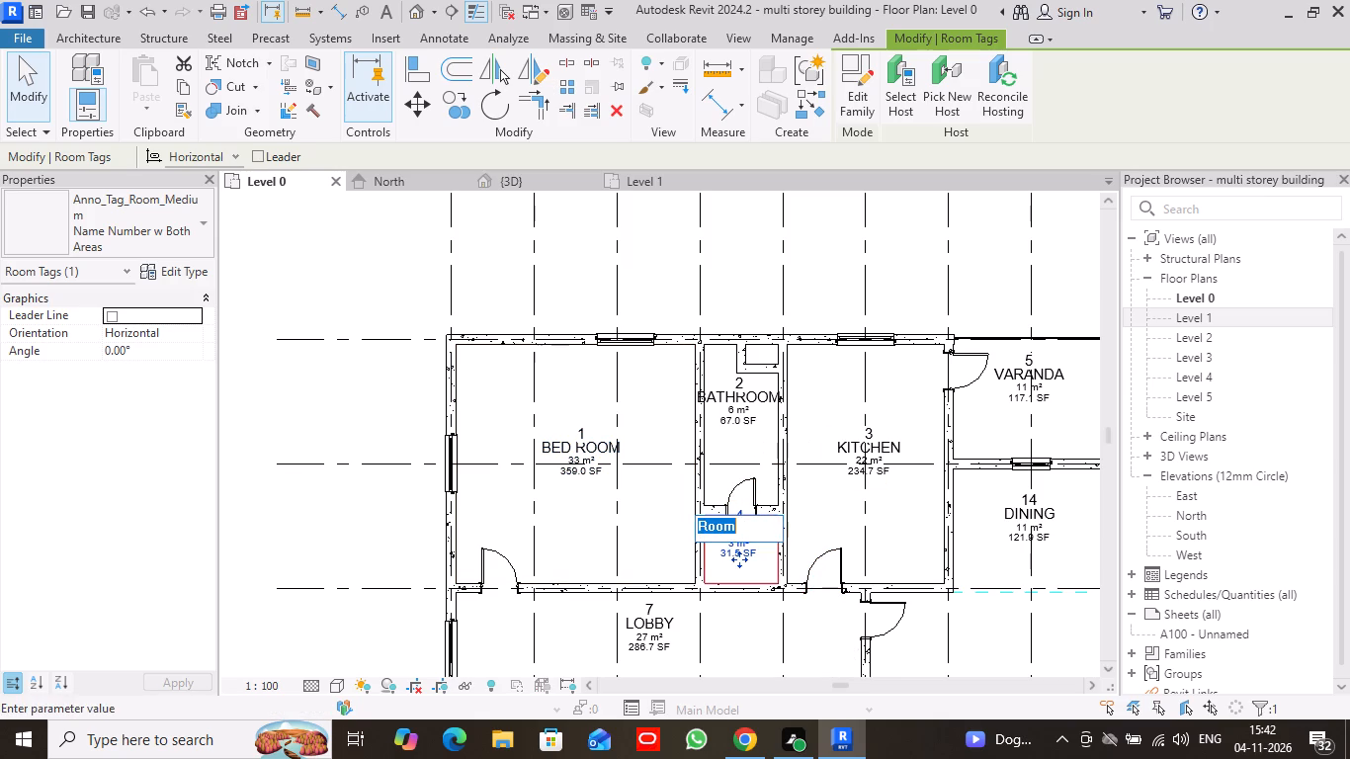
pyautogui.write('CLO')
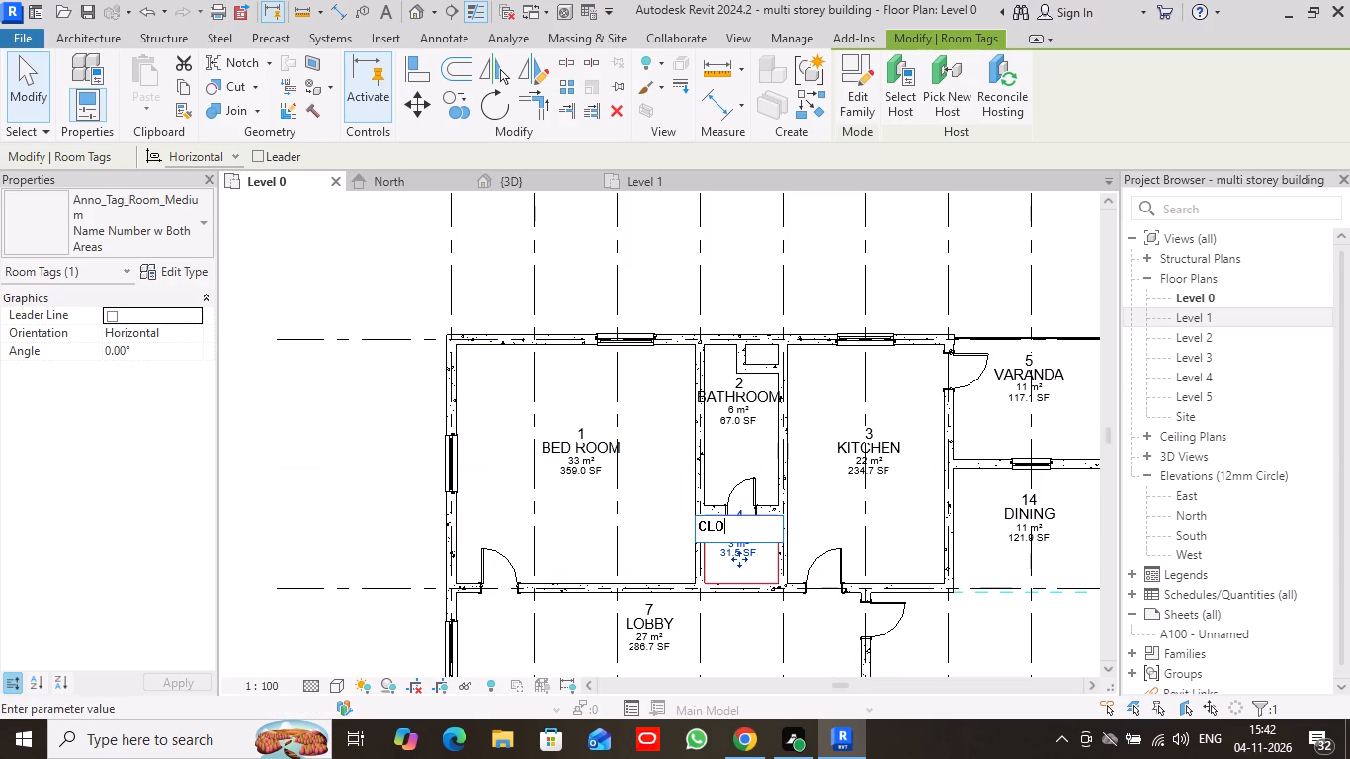
pyautogui.write('SET')
pyautogui.press('Return')
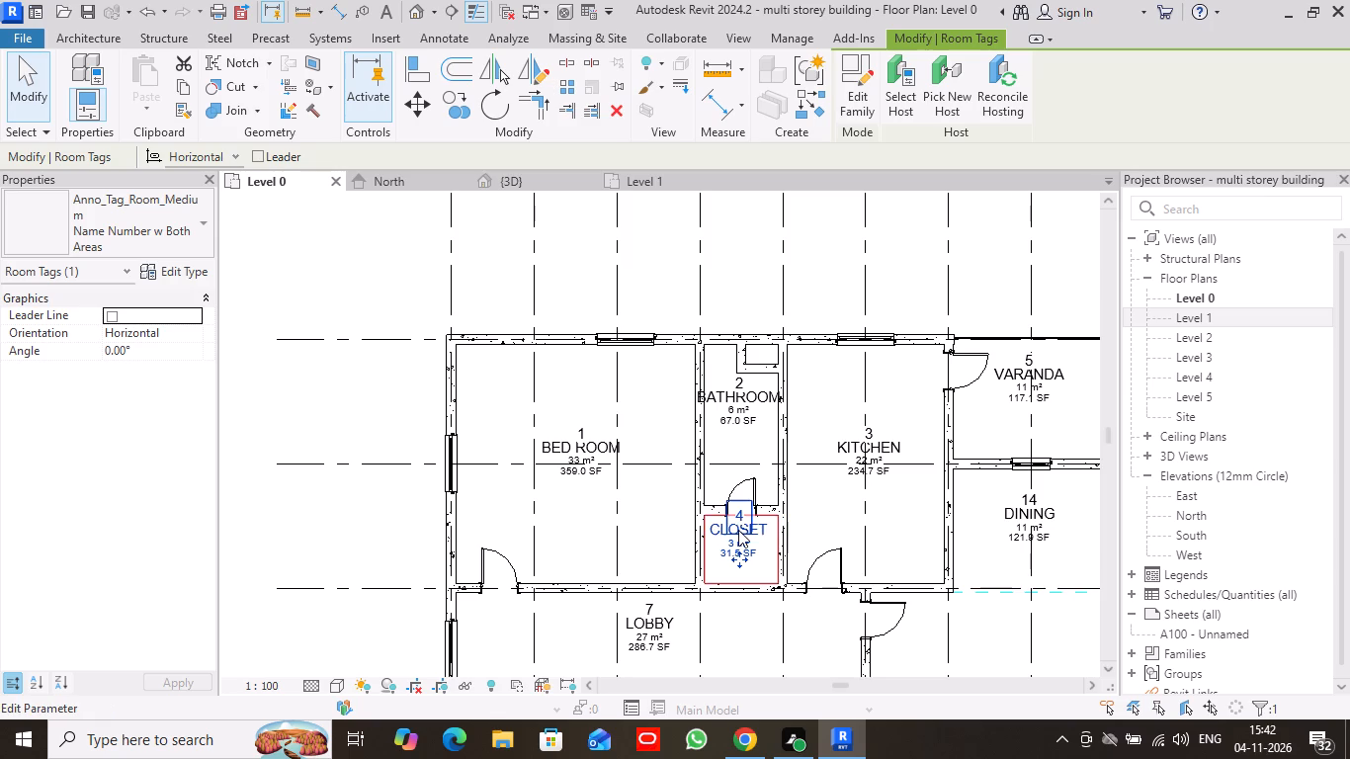
pyautogui.scroll(-2, 706, 551)
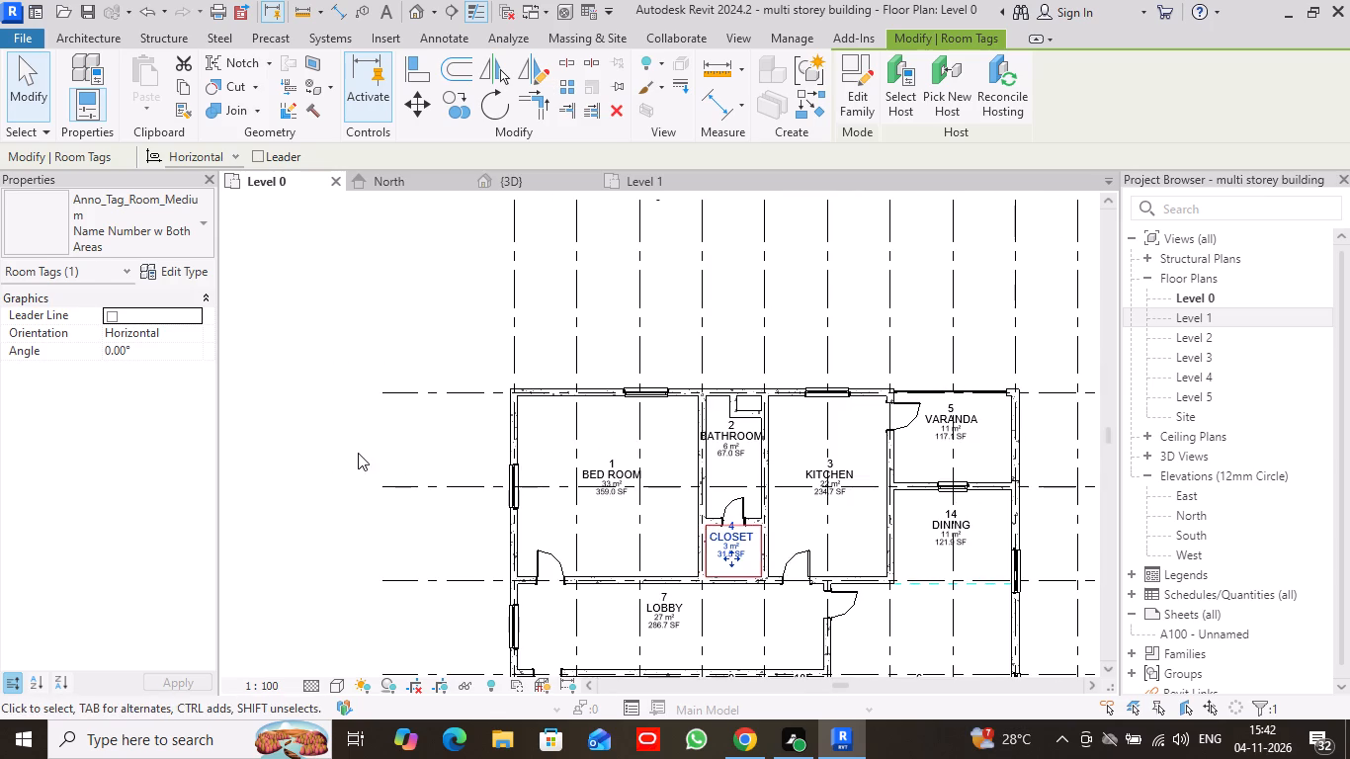
pyautogui.click(358, 453)
# Rename room 8, on the opposite side of the lobby, as BED ROOM in its room tag.
pyautogui.moveTo(708, 635); pyautogui.dragTo(685, 323, button='middle')
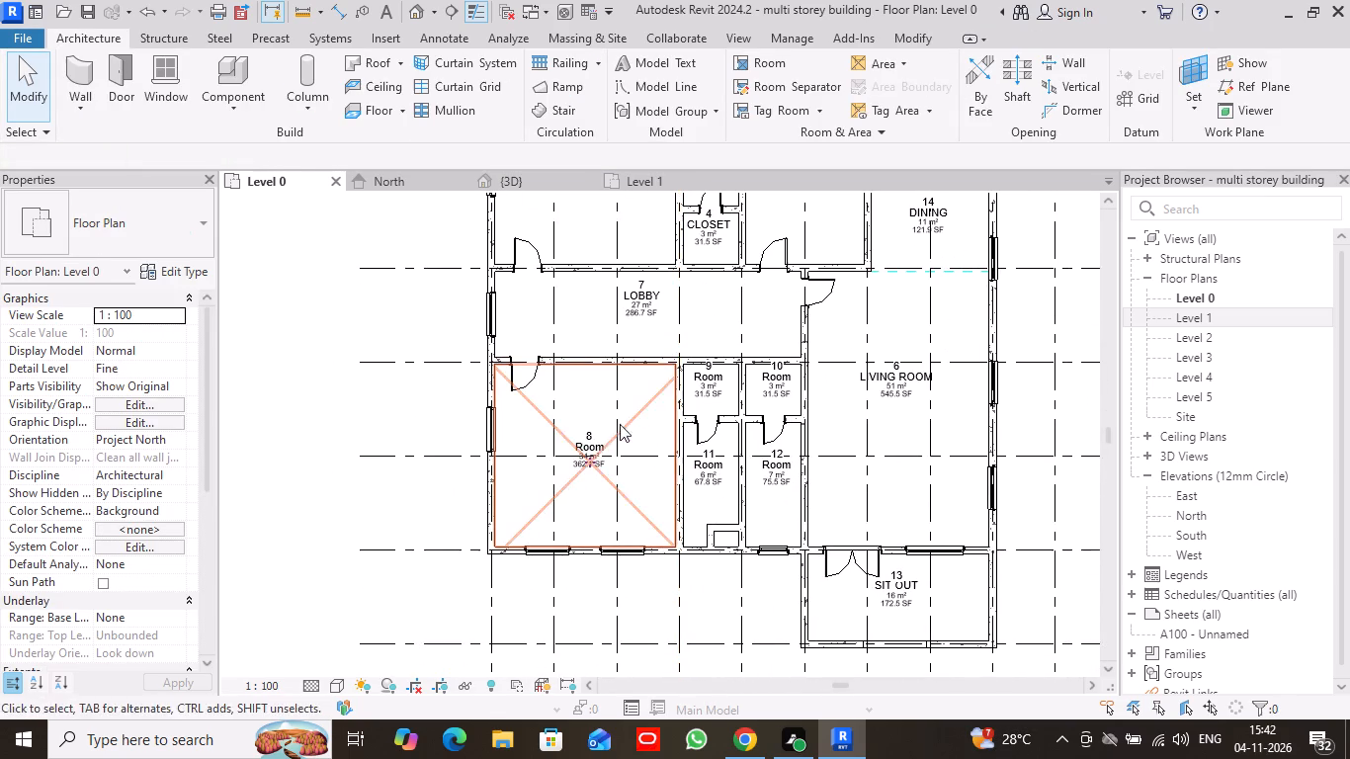
pyautogui.scroll(7, 591, 453)
pyautogui.doubleClick(594, 433)
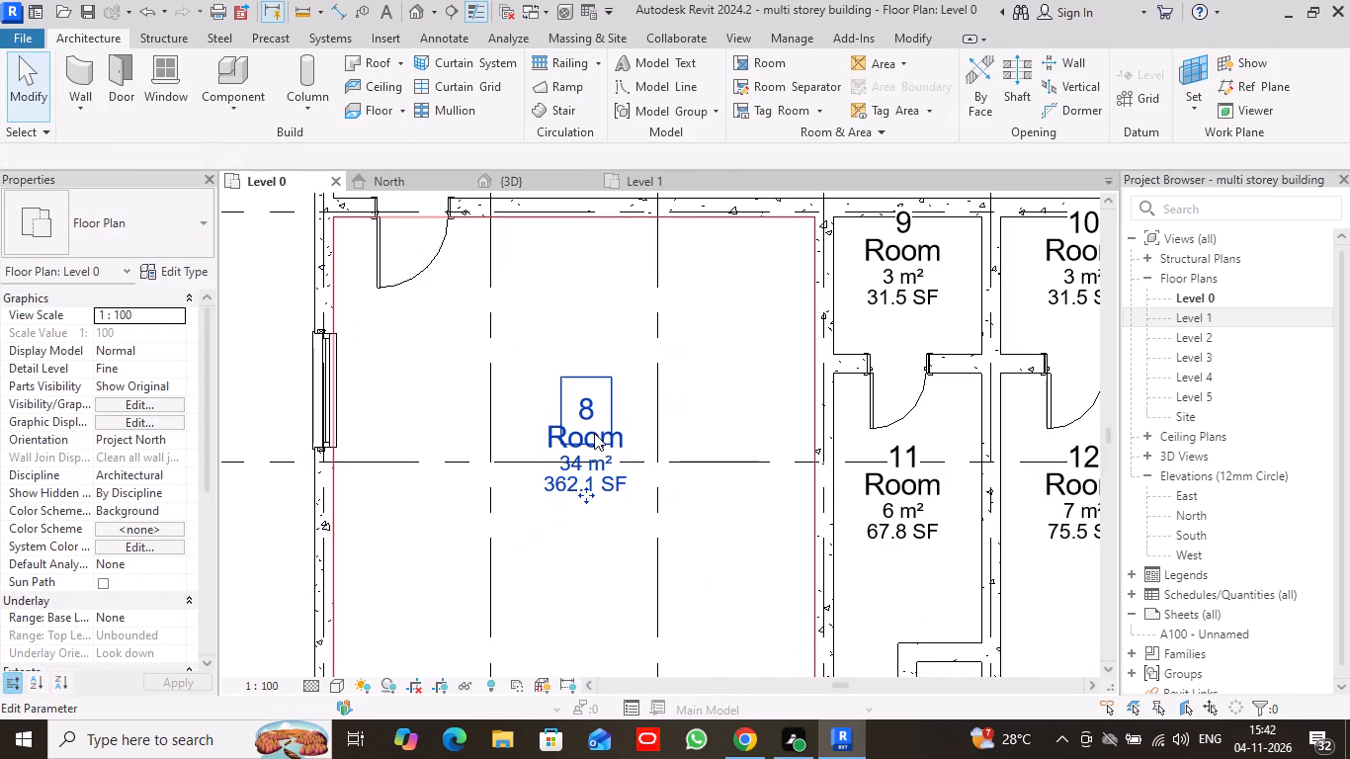
pyautogui.click(602, 439)
pyautogui.click(602, 439)
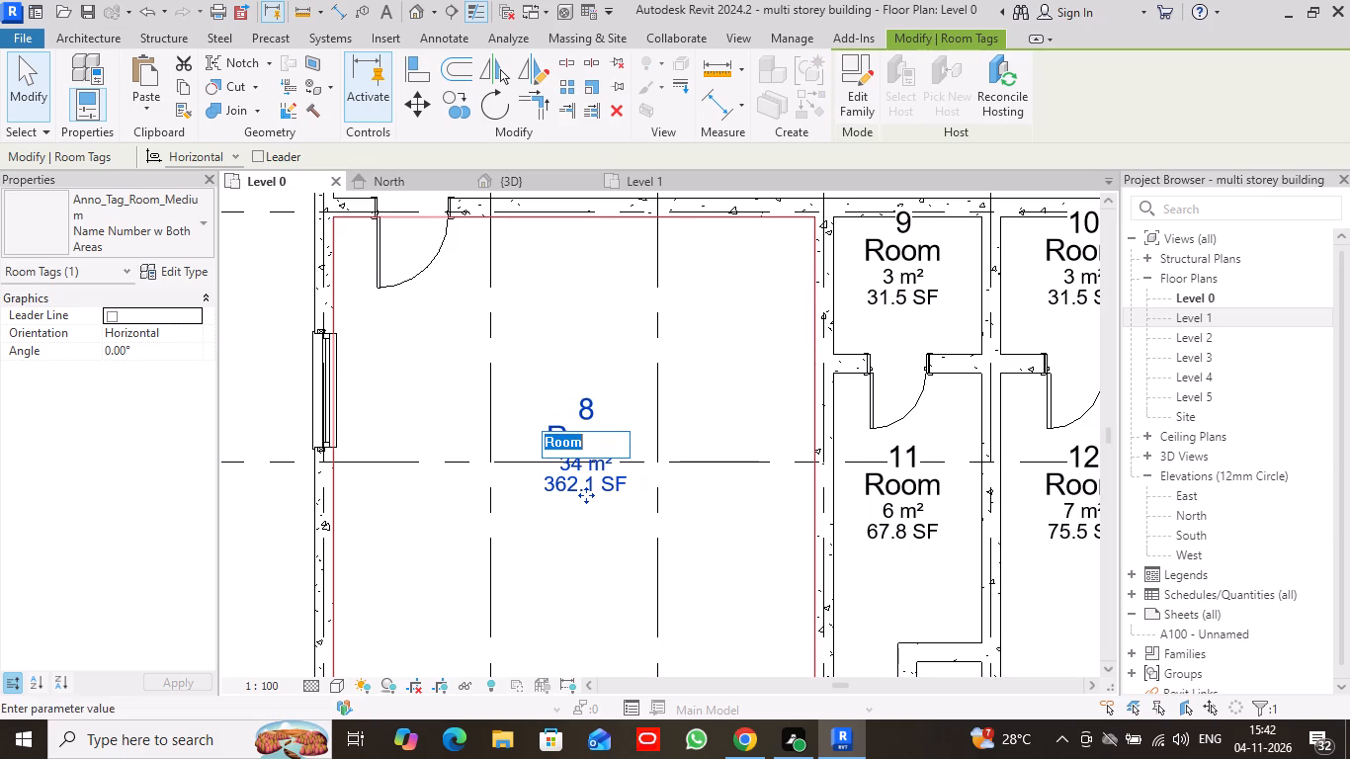
pyautogui.press('b')
pyautogui.write('ED R')
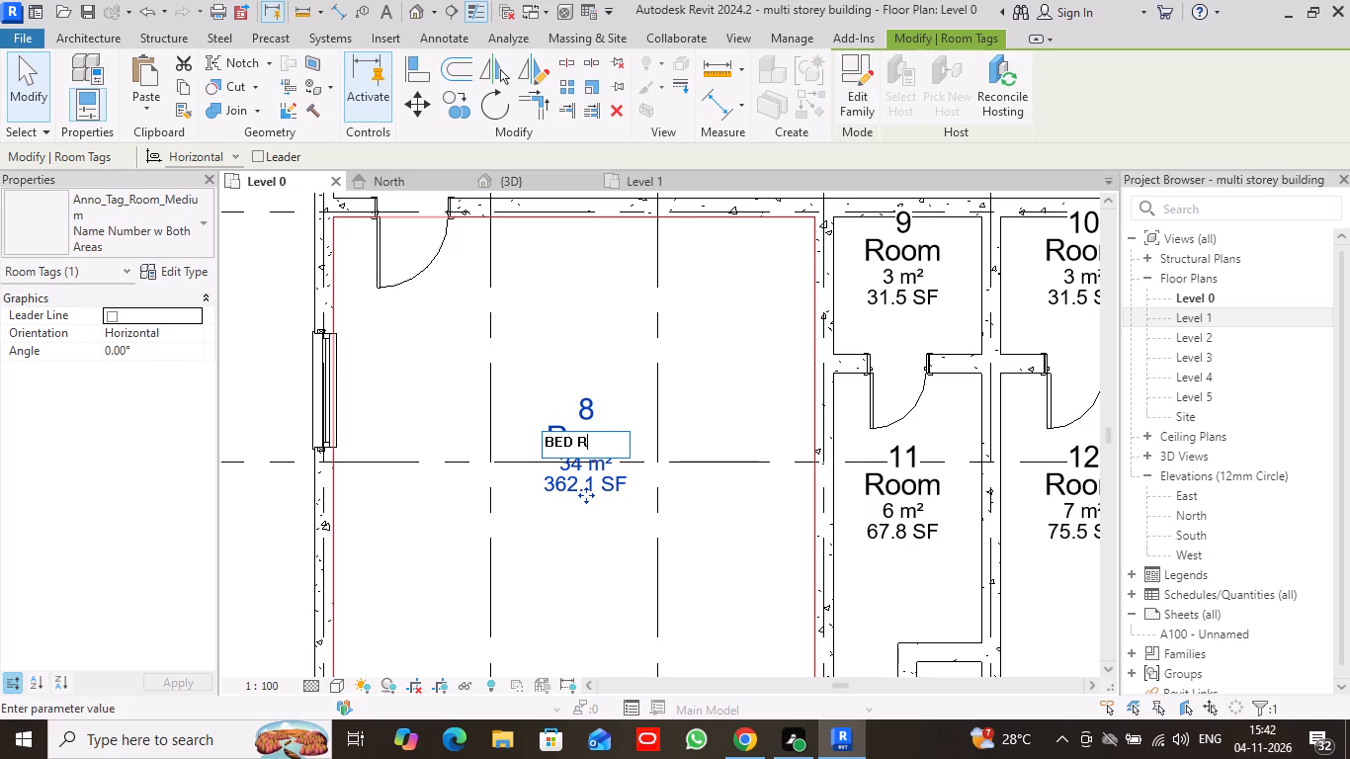
pyautogui.write('OOM')
pyautogui.press('Return')
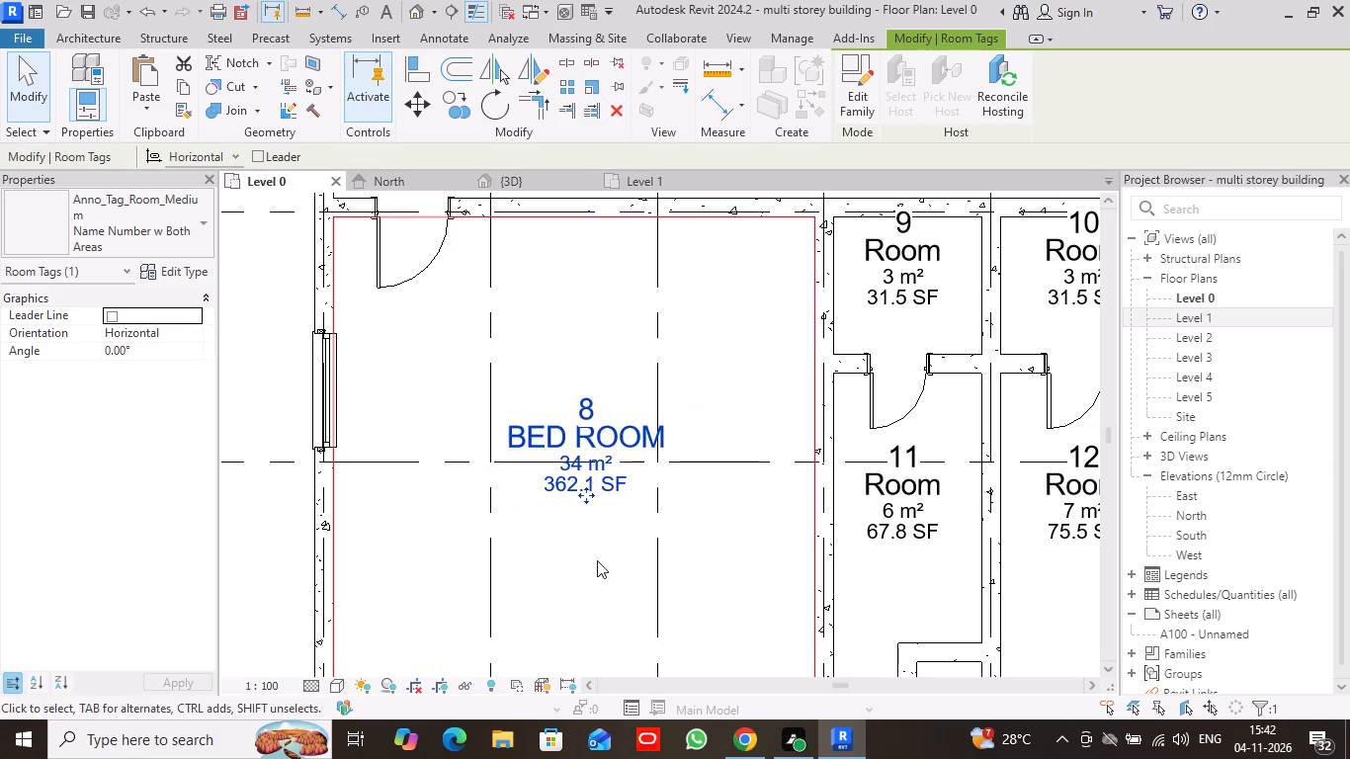
pyautogui.click(278, 417)
# Rename room 11, next to the room 8 bedroom, as BATHROOM in its room tag.
pyautogui.scroll(-3, 806, 525)
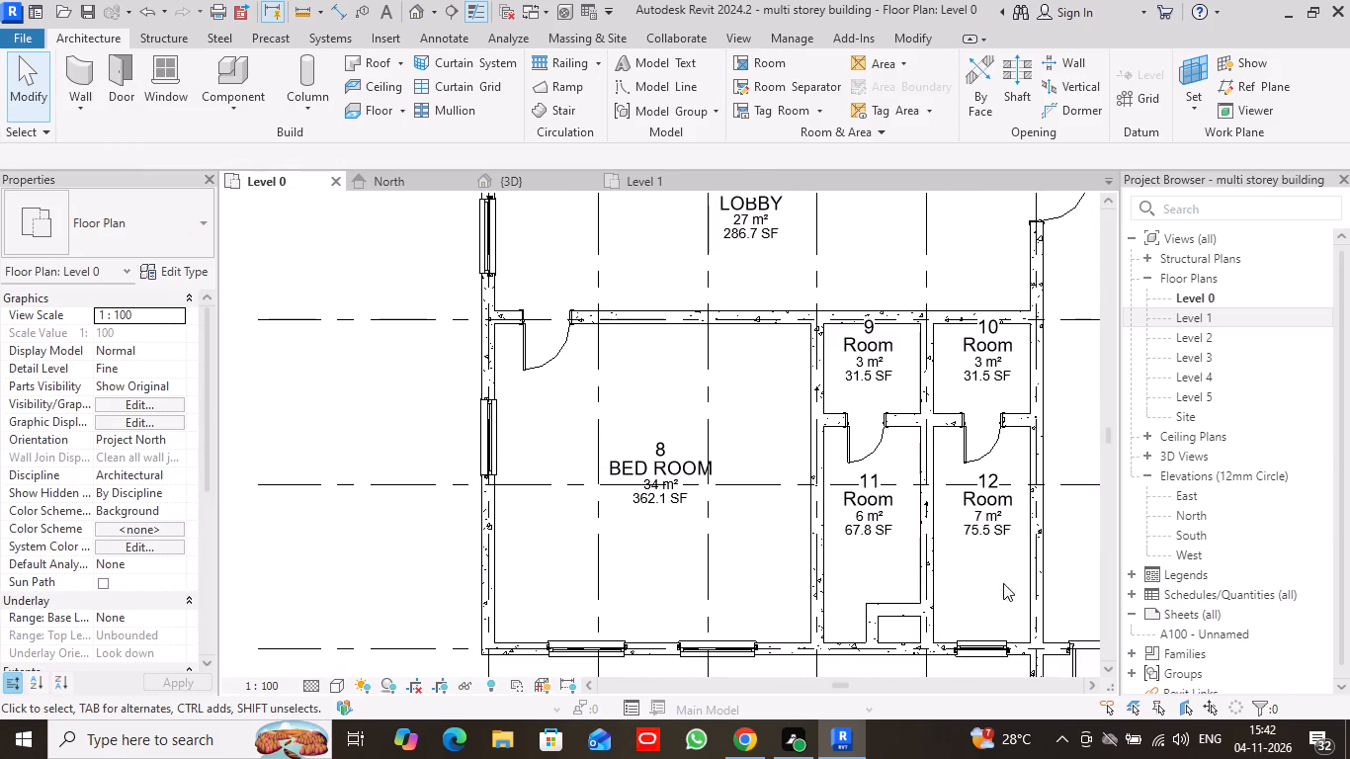
pyautogui.moveTo(990, 586); pyautogui.dragTo(854, 589, button='middle')
pyautogui.scroll(1, 858, 587)
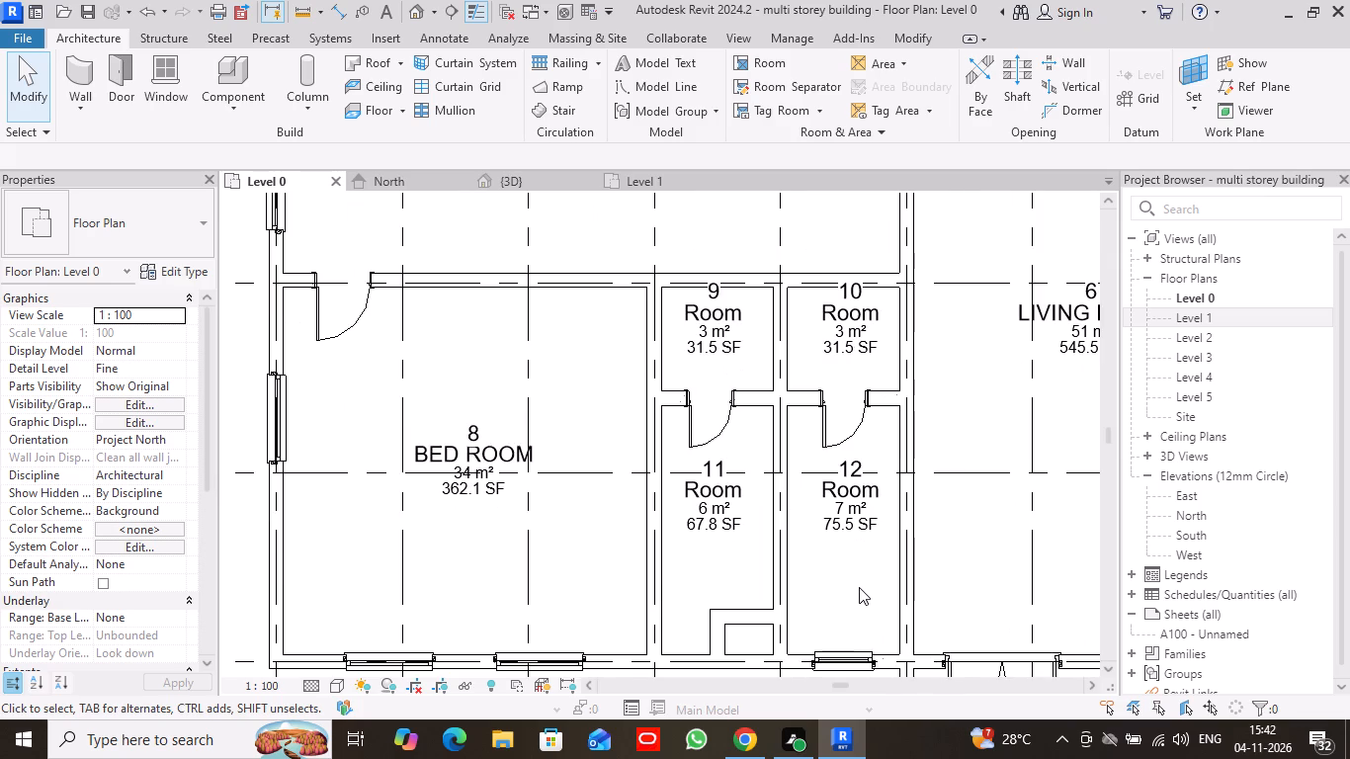
pyautogui.scroll(1, 859, 587)
pyautogui.doubleClick(702, 475)
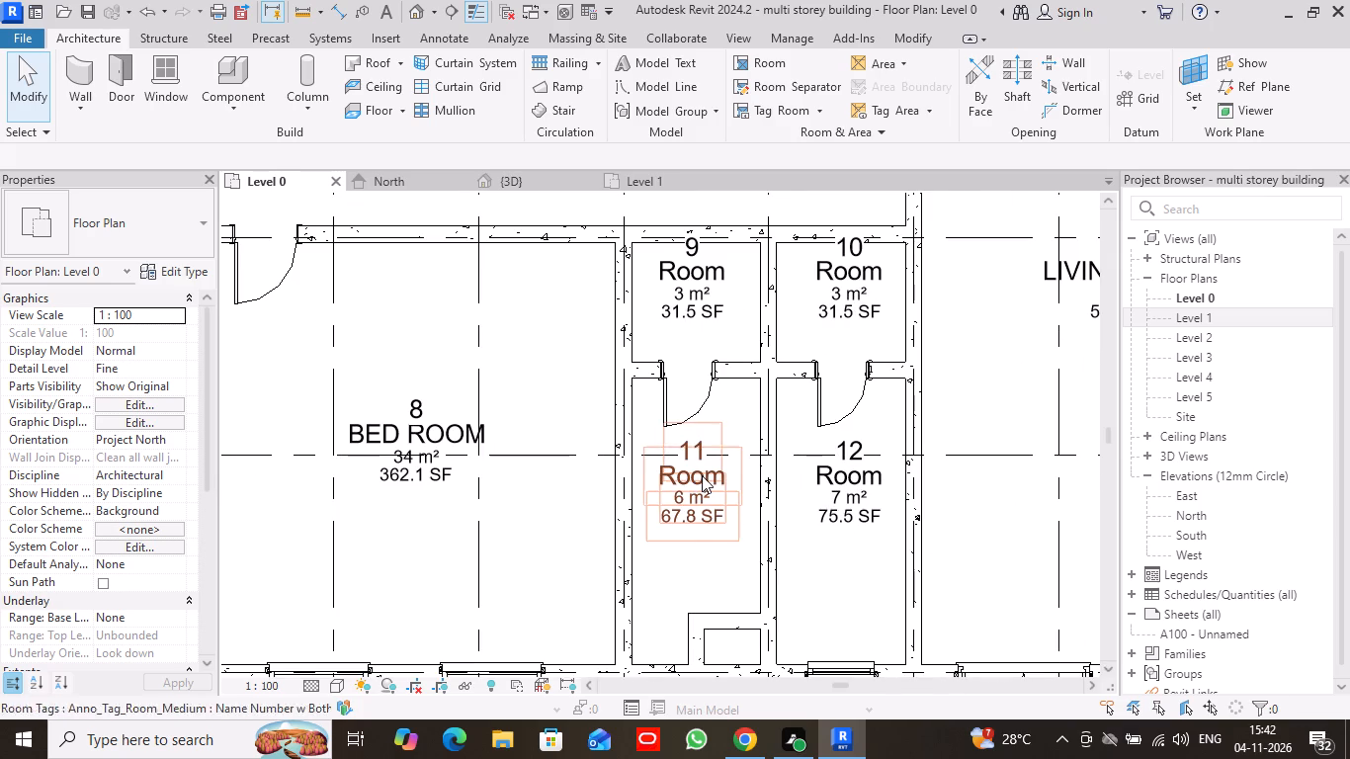
pyautogui.write('BATHROOM')
pyautogui.press('Return')
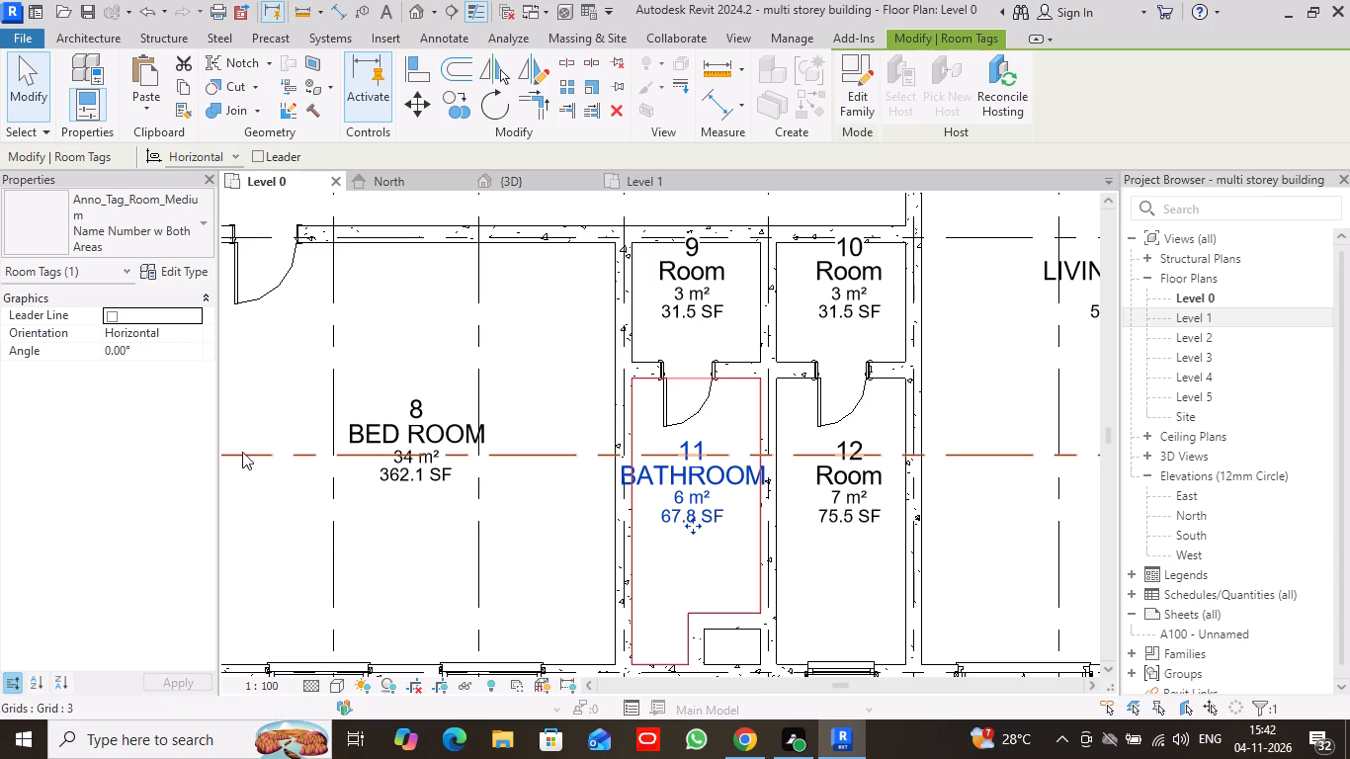
pyautogui.scroll(-4, 290, 449)
pyautogui.scroll(-3, 367, 502)
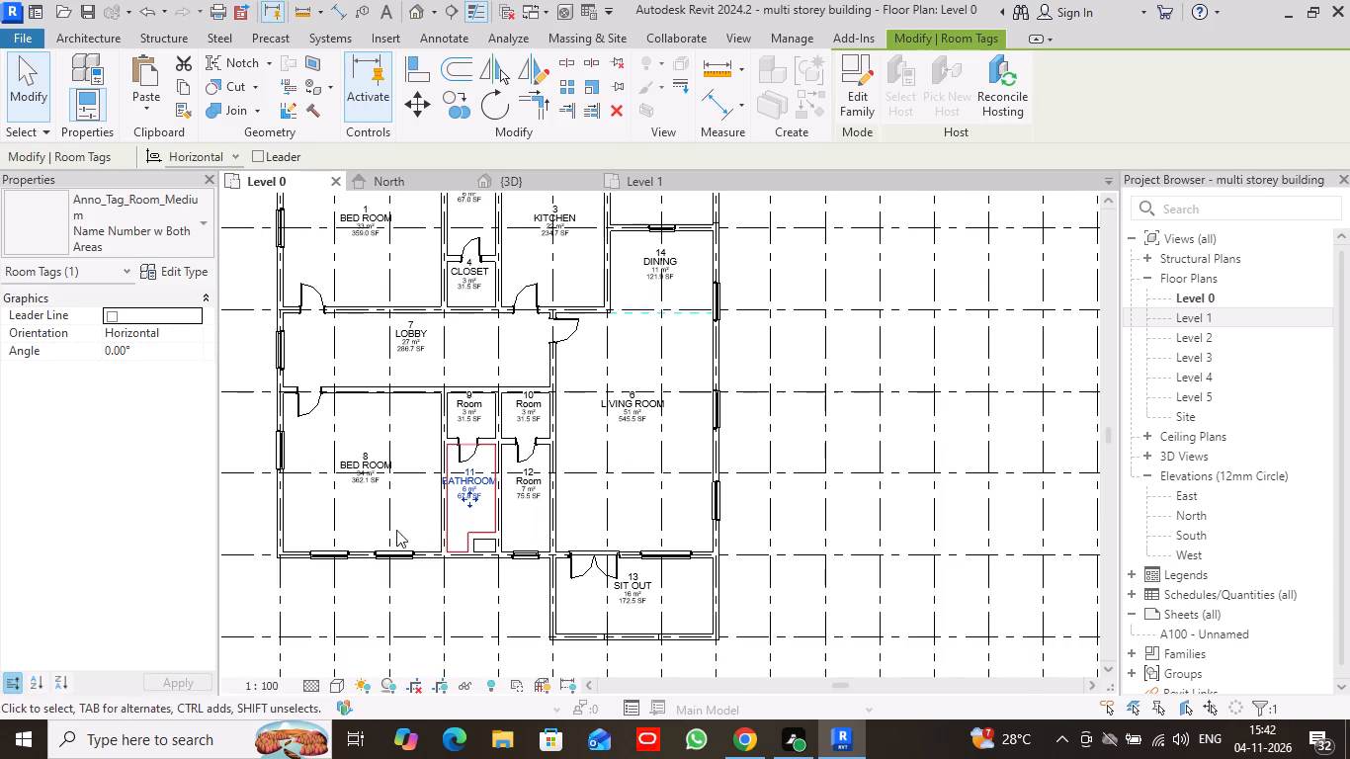
# Rename room 12, between the room 11 bathroom and the living room, as BATHROOM in its room tag.
pyautogui.click(244, 516)
pyautogui.scroll(5, 517, 527)
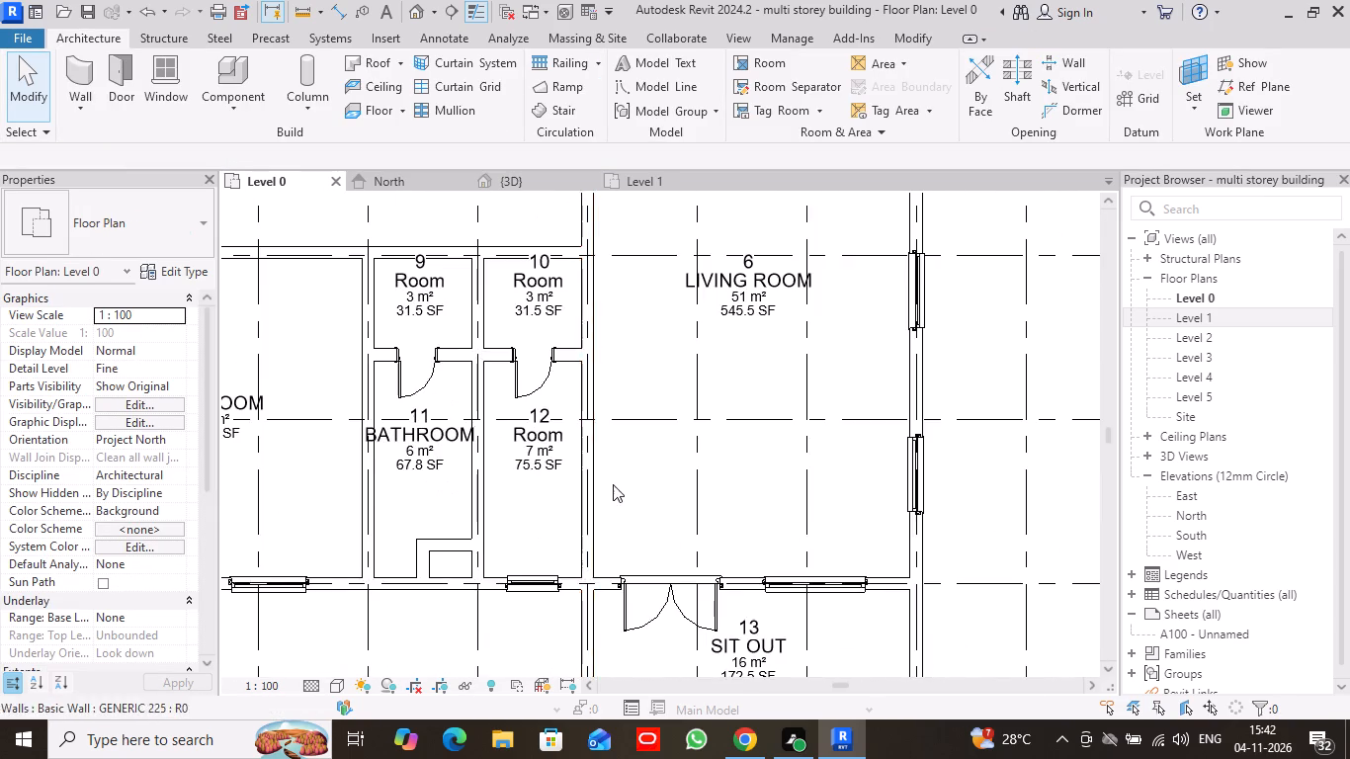
pyautogui.moveTo(614, 480); pyautogui.dragTo(674, 611, button='middle')
pyautogui.scroll(3, 676, 606)
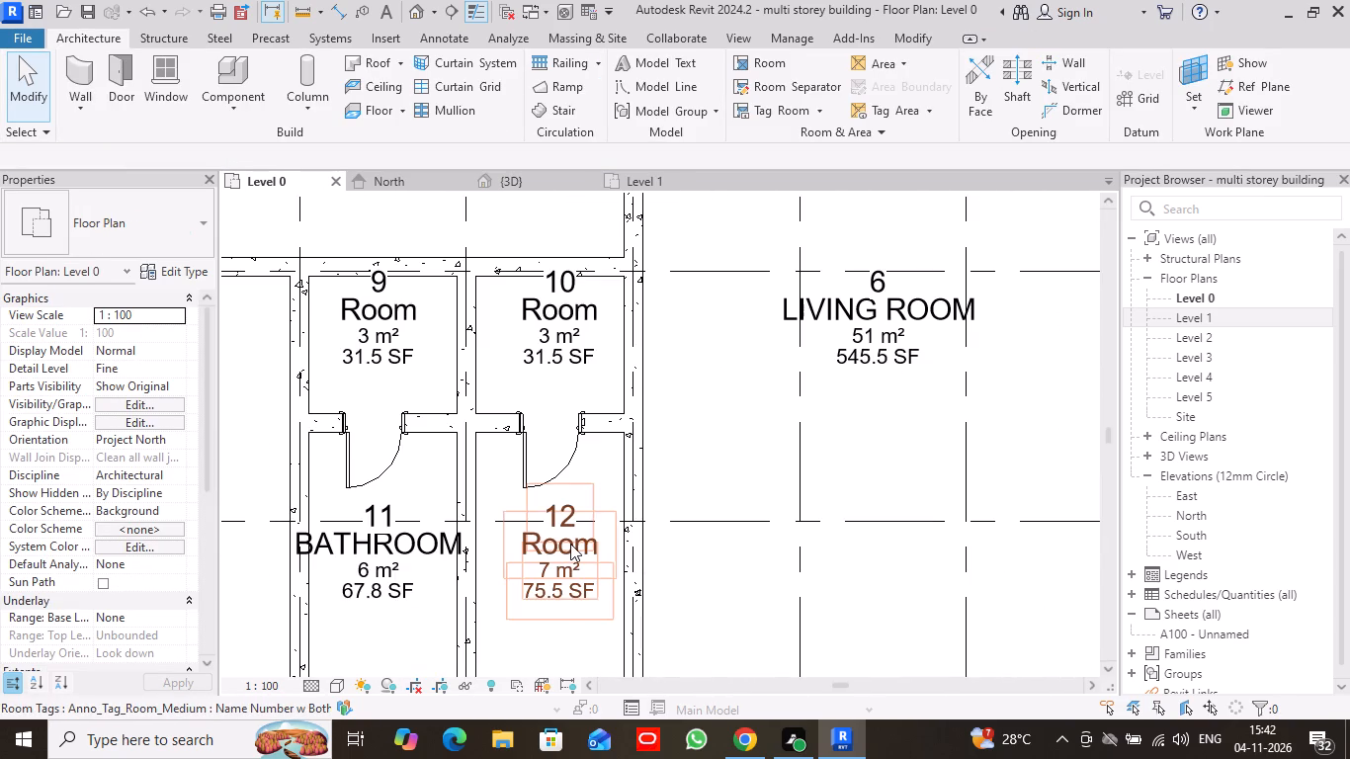
pyautogui.doubleClick(570, 544)
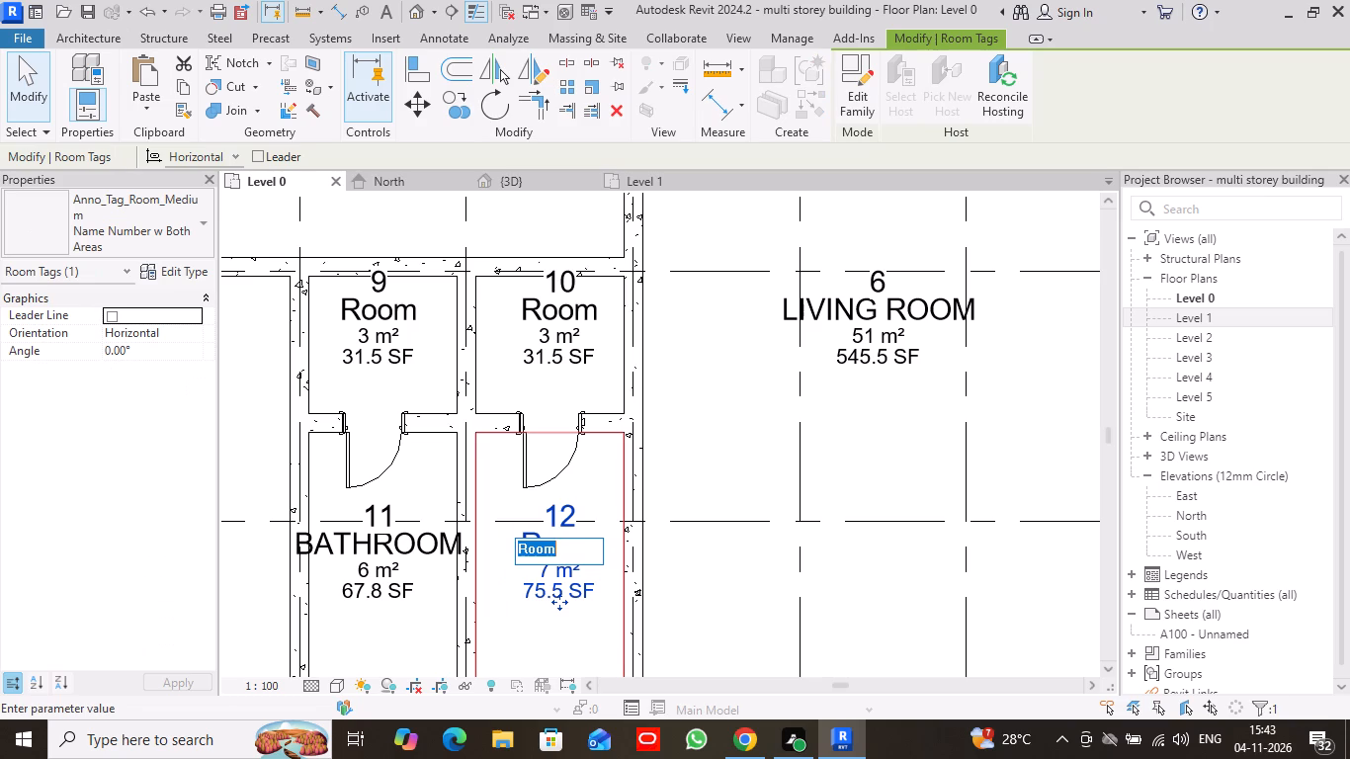
pyautogui.write('BATHROOM')
pyautogui.press('Return')
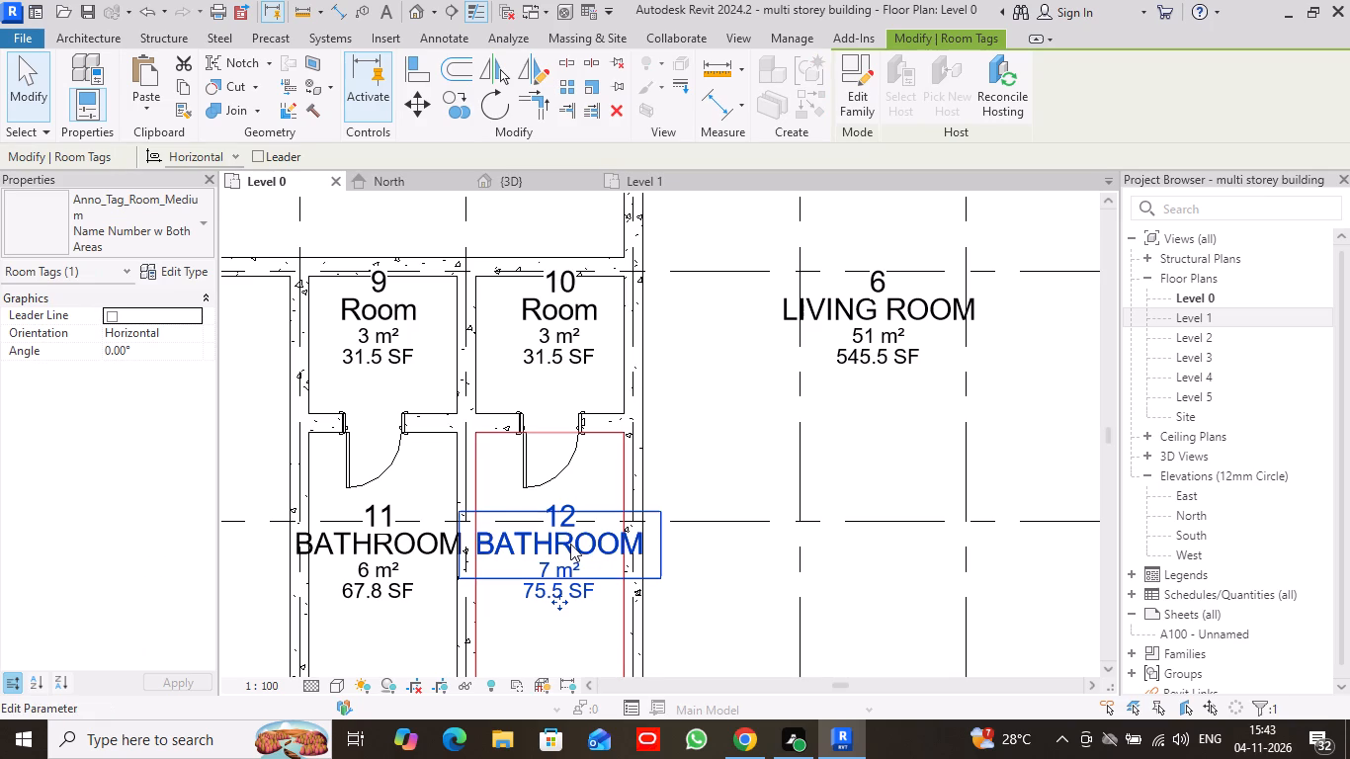
pyautogui.click(738, 479)
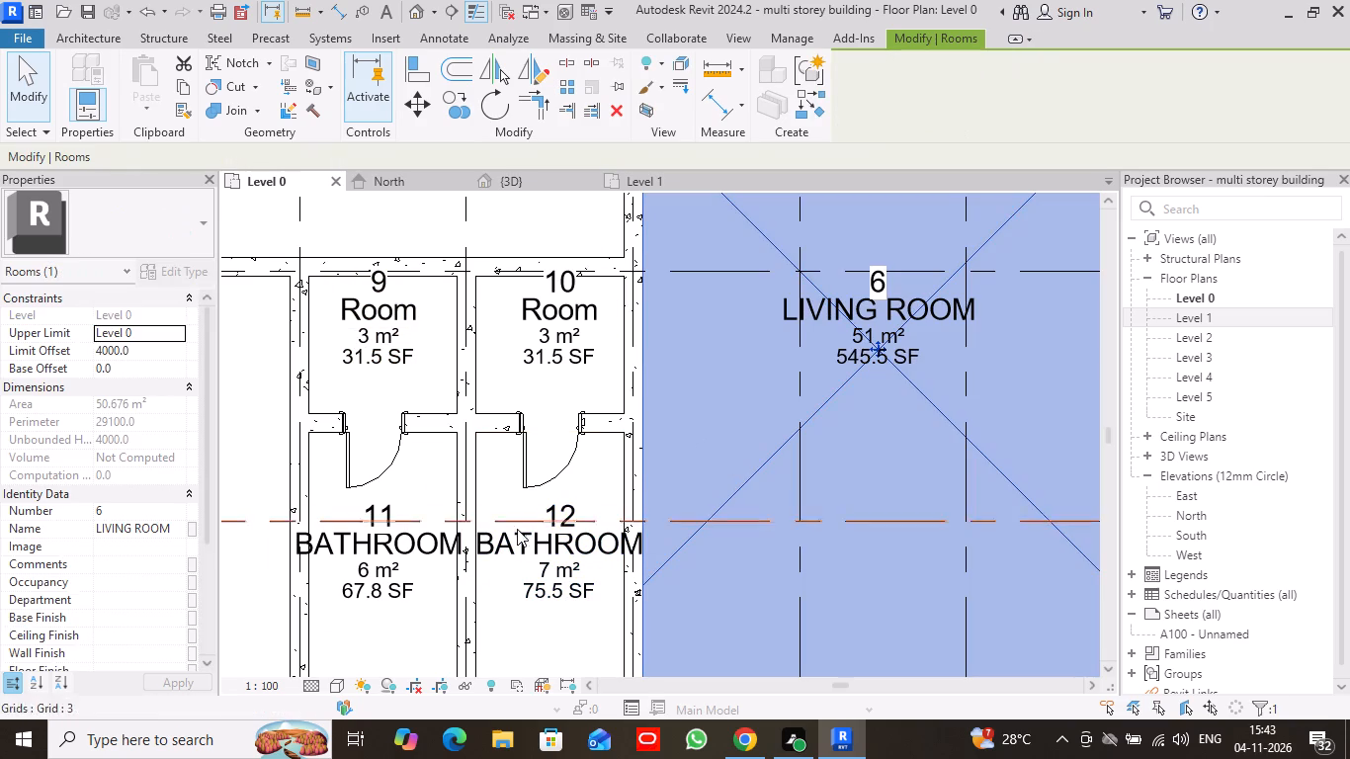
# Rename room 9, the small room adjoining the room 11 bathroom, as CLOSET in its room tag.
pyautogui.scroll(-5, 566, 549)
pyautogui.scroll(-2, 691, 555)
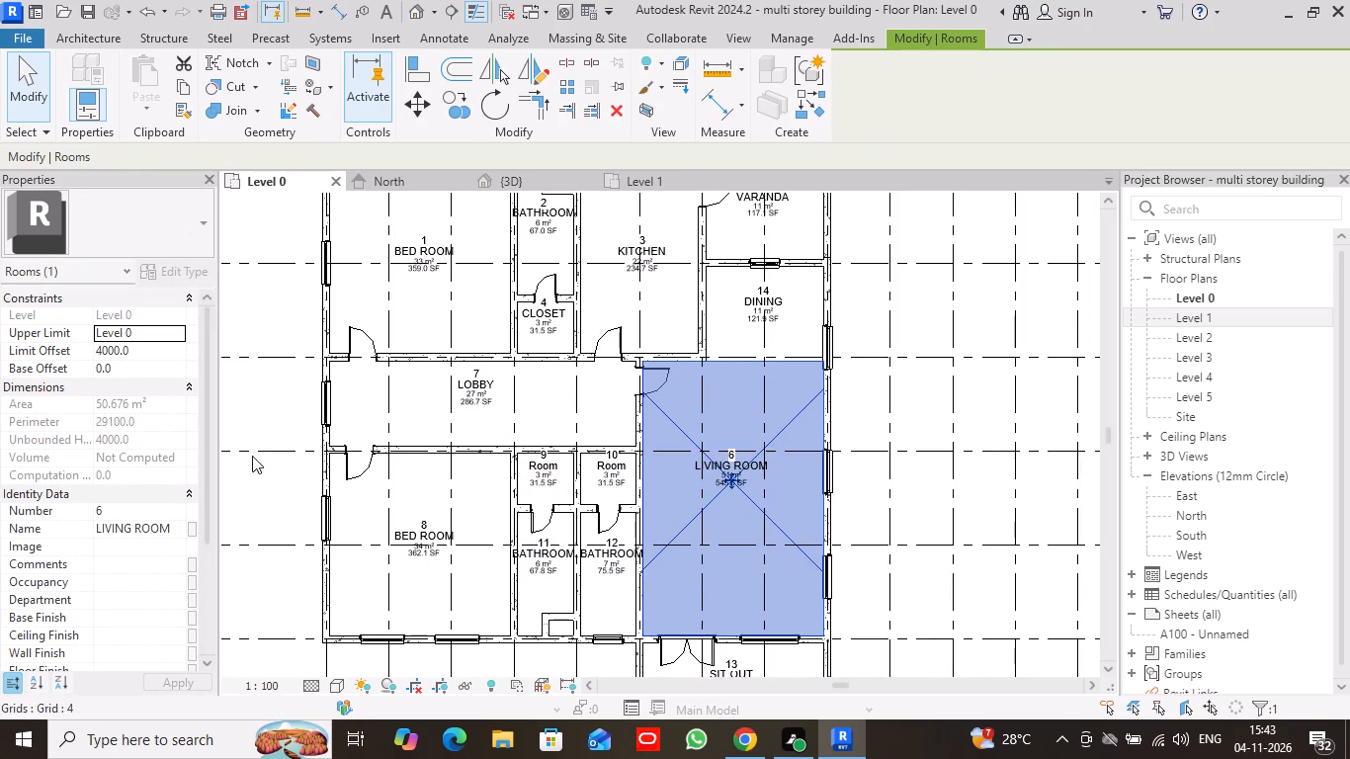
pyautogui.click(253, 401)
pyautogui.scroll(7, 631, 469)
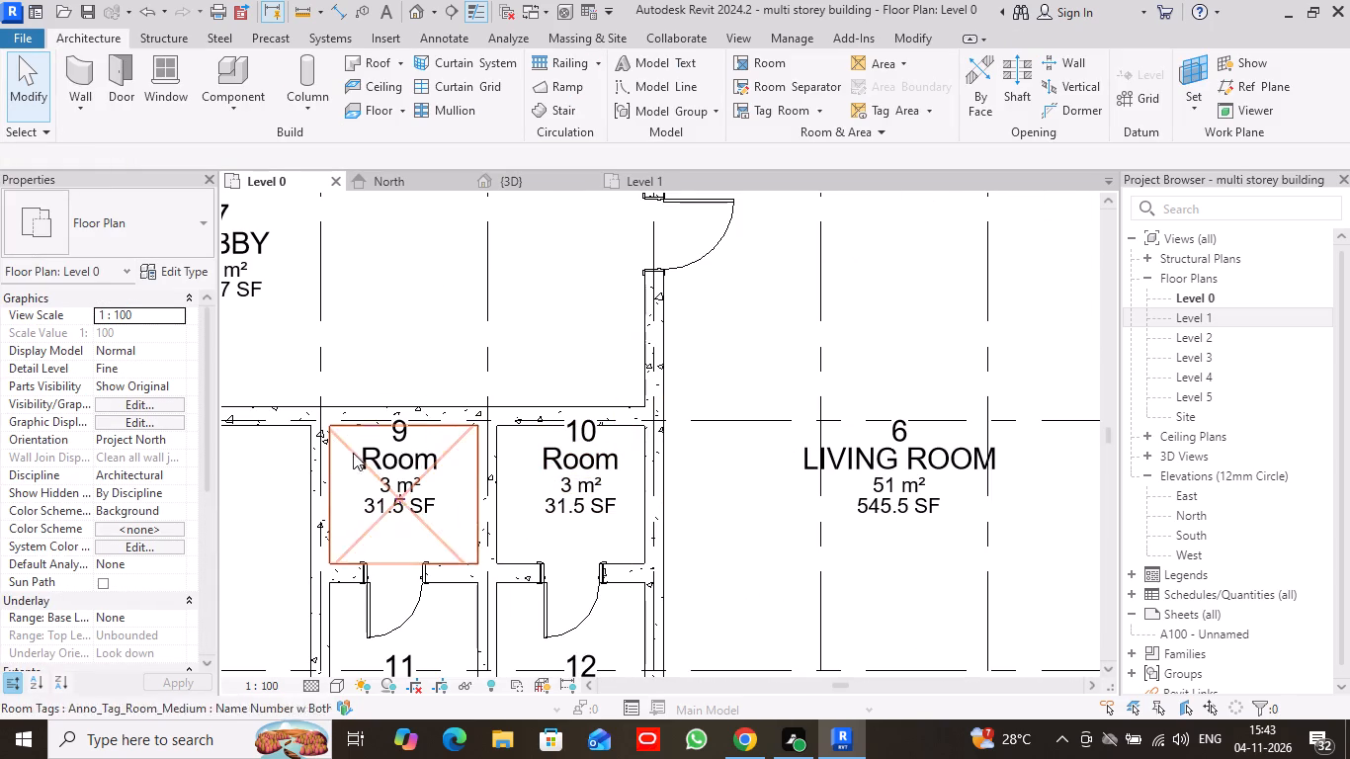
pyautogui.doubleClick(399, 457)
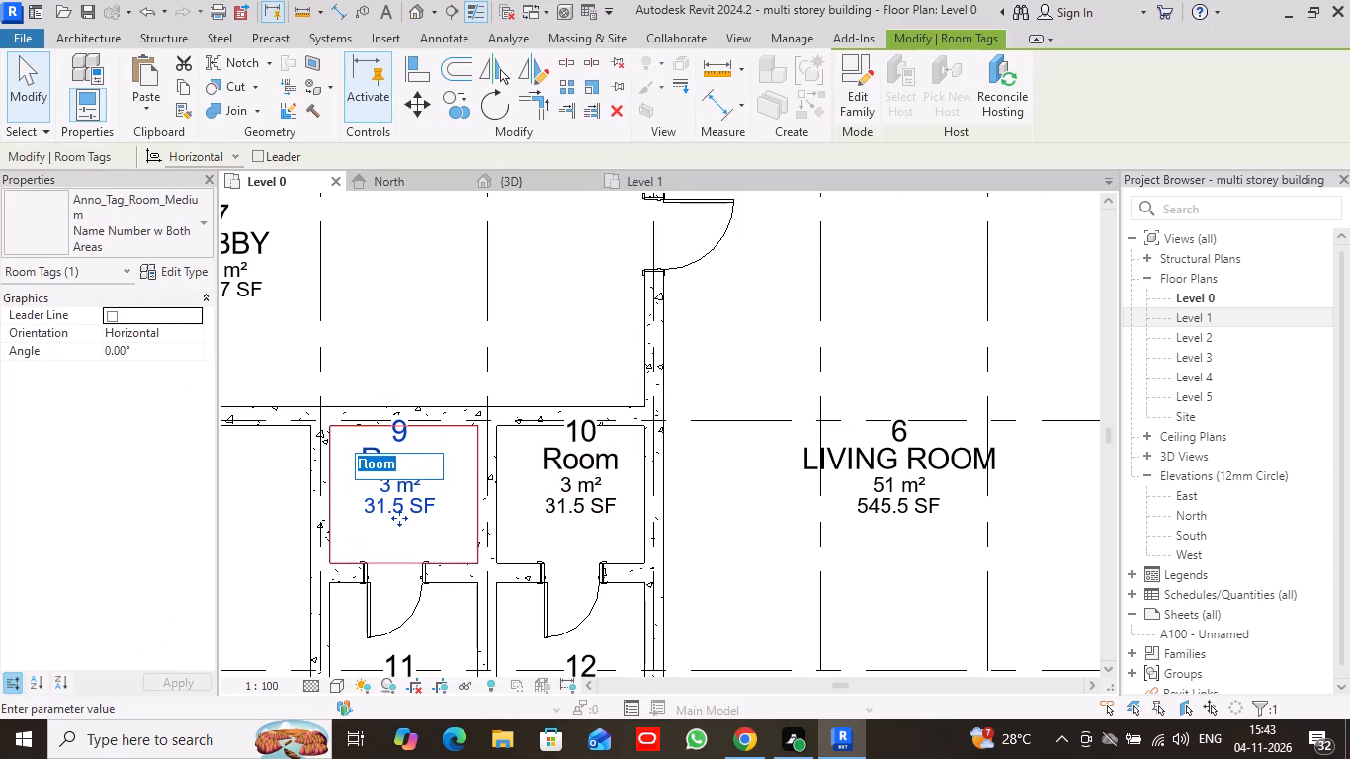
pyautogui.press('c')
pyautogui.write('LO')
pyautogui.write('SE')
pyautogui.press('t')
pyautogui.press('Return')
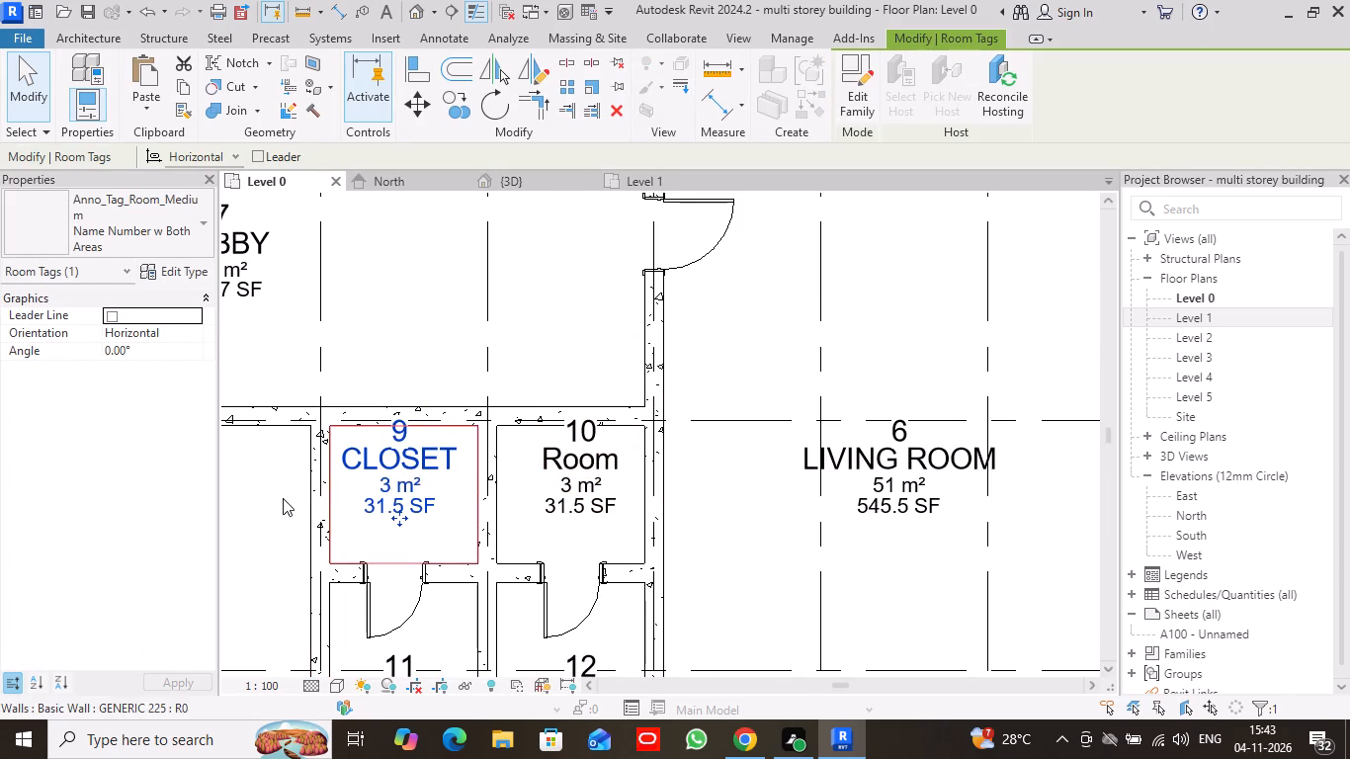
pyautogui.click(283, 498)
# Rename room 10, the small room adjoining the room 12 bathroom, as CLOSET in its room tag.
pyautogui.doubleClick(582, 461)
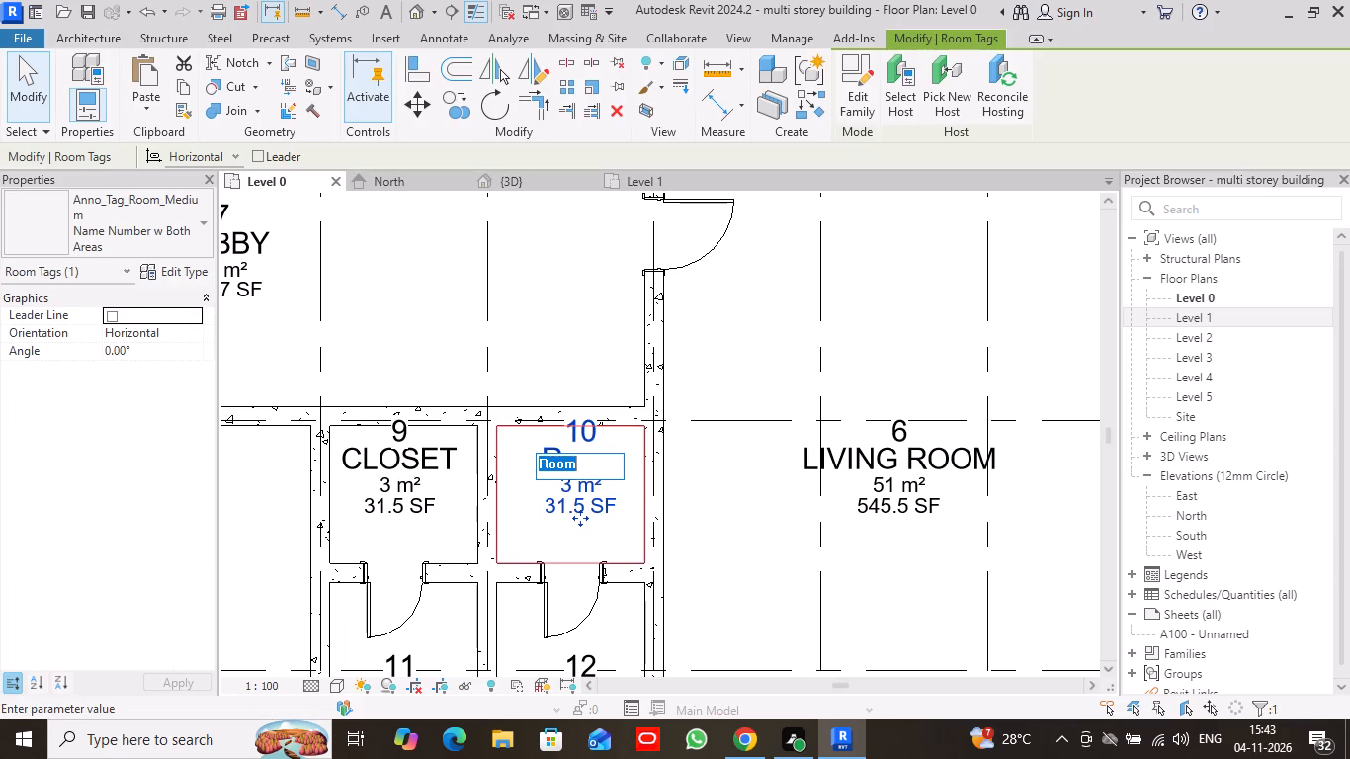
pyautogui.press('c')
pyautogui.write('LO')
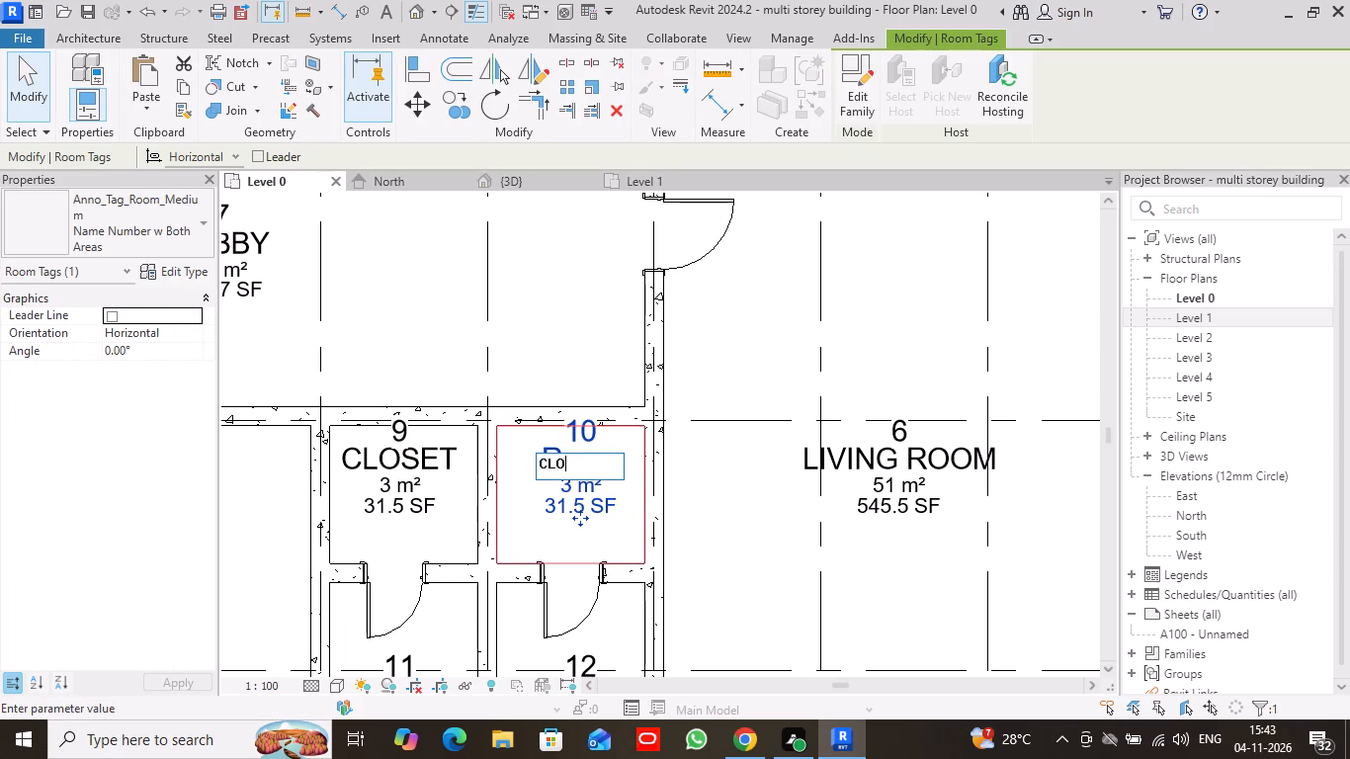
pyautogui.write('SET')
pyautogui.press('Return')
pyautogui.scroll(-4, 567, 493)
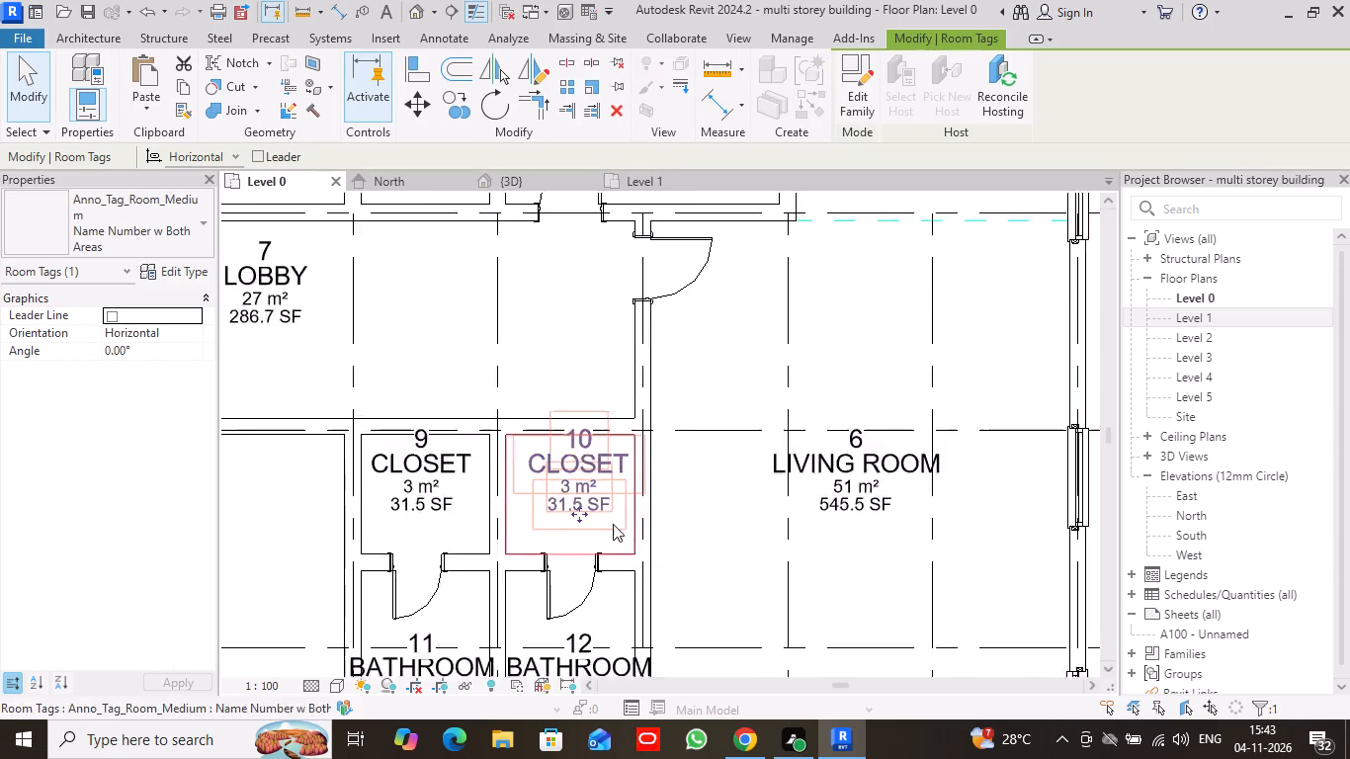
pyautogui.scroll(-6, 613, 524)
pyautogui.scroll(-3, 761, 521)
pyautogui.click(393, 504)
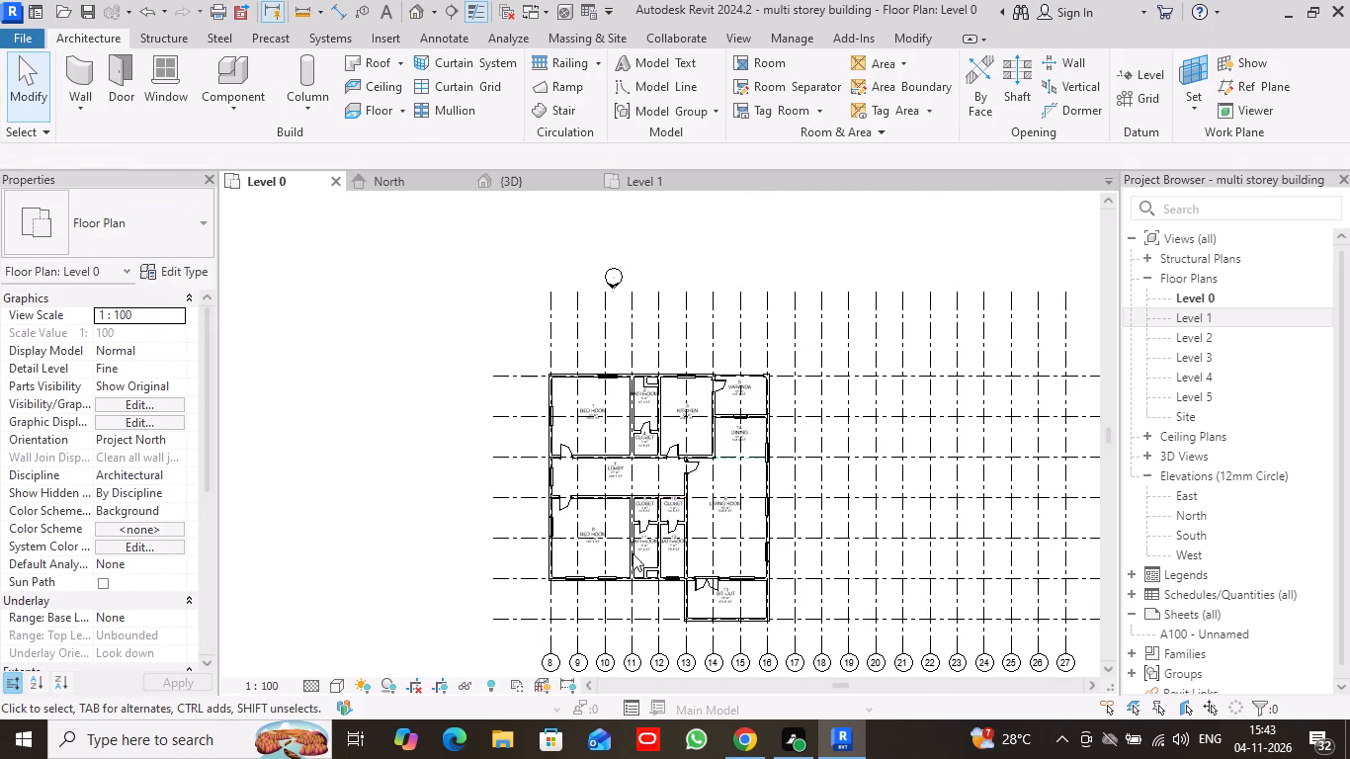
# Rename room 10, between the room 9 closet and the living room, as LOBBY in its room tag.
pyautogui.scroll(8, 664, 550)
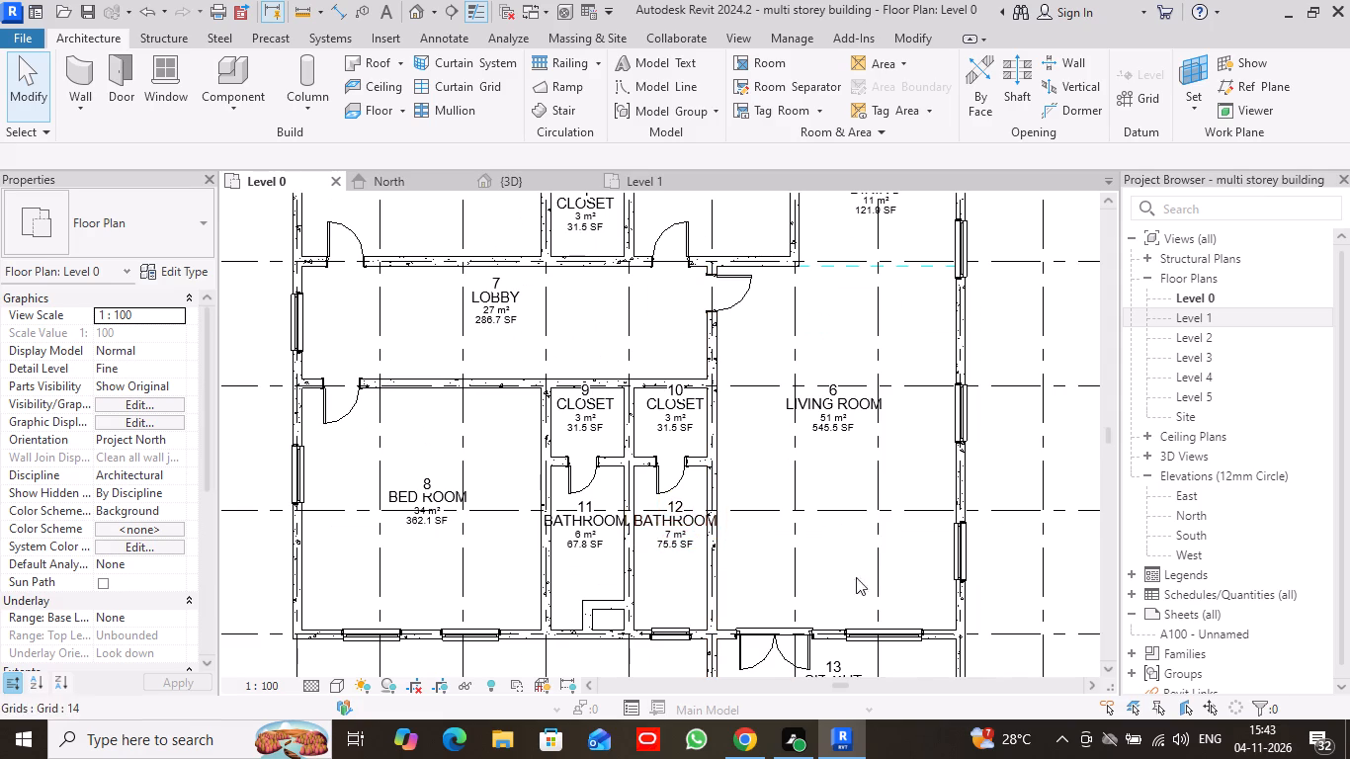
pyautogui.scroll(-3, 869, 572)
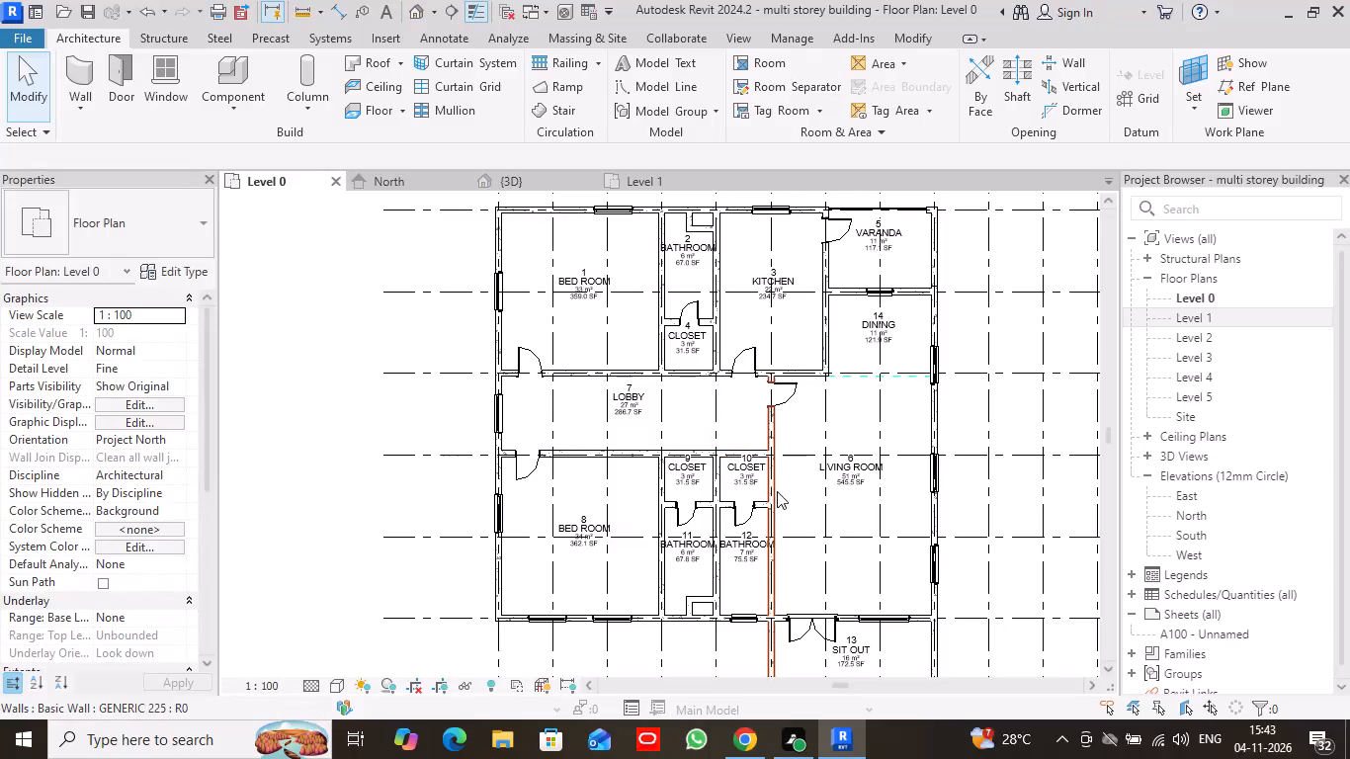
pyautogui.scroll(8, 748, 469)
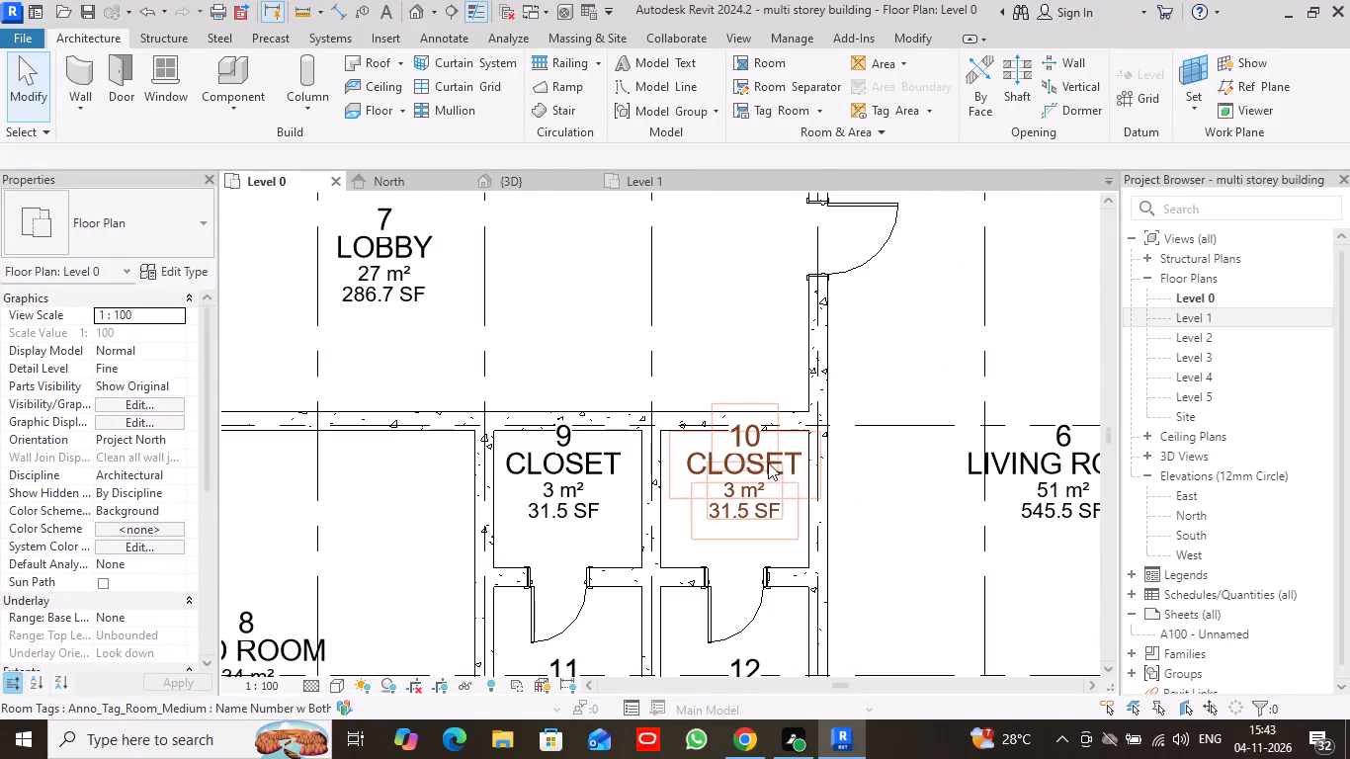
pyautogui.doubleClick(761, 459)
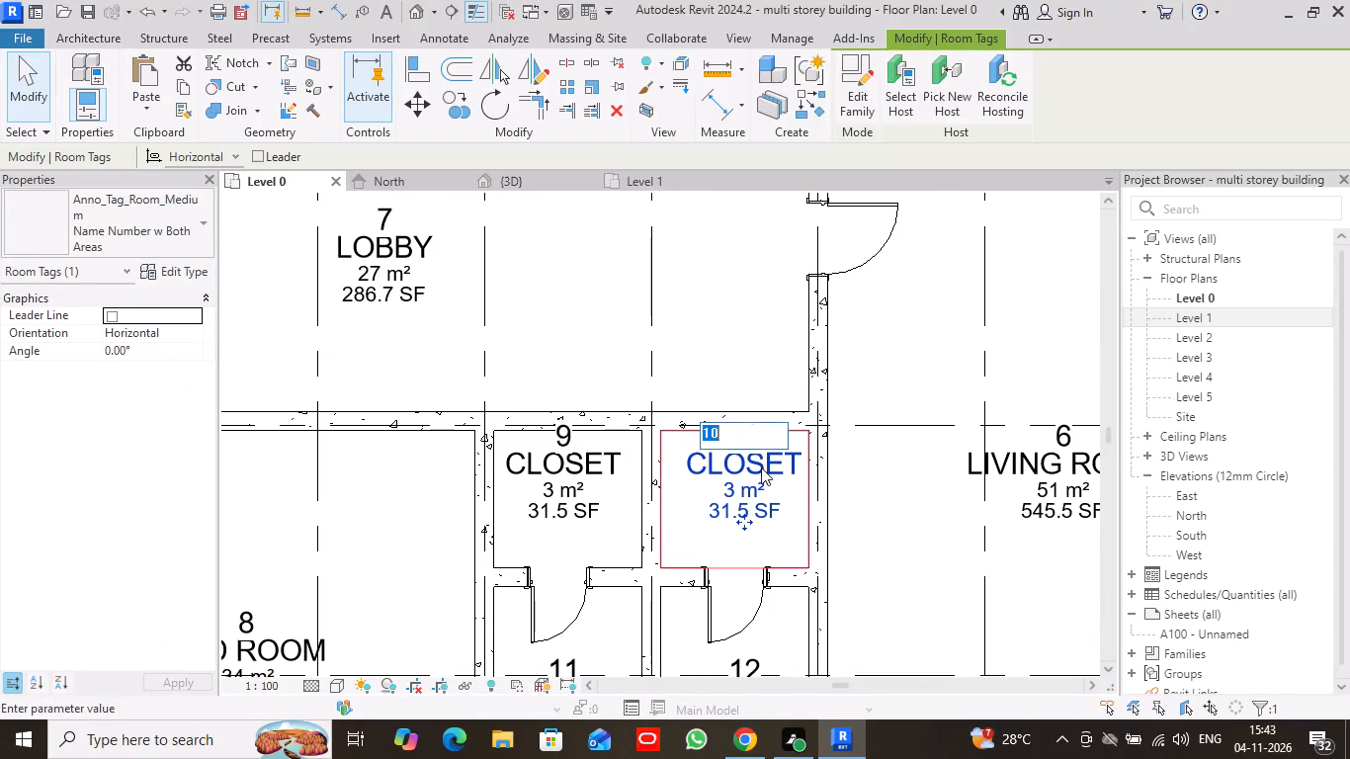
pyautogui.click(773, 466)
pyautogui.click(773, 466)
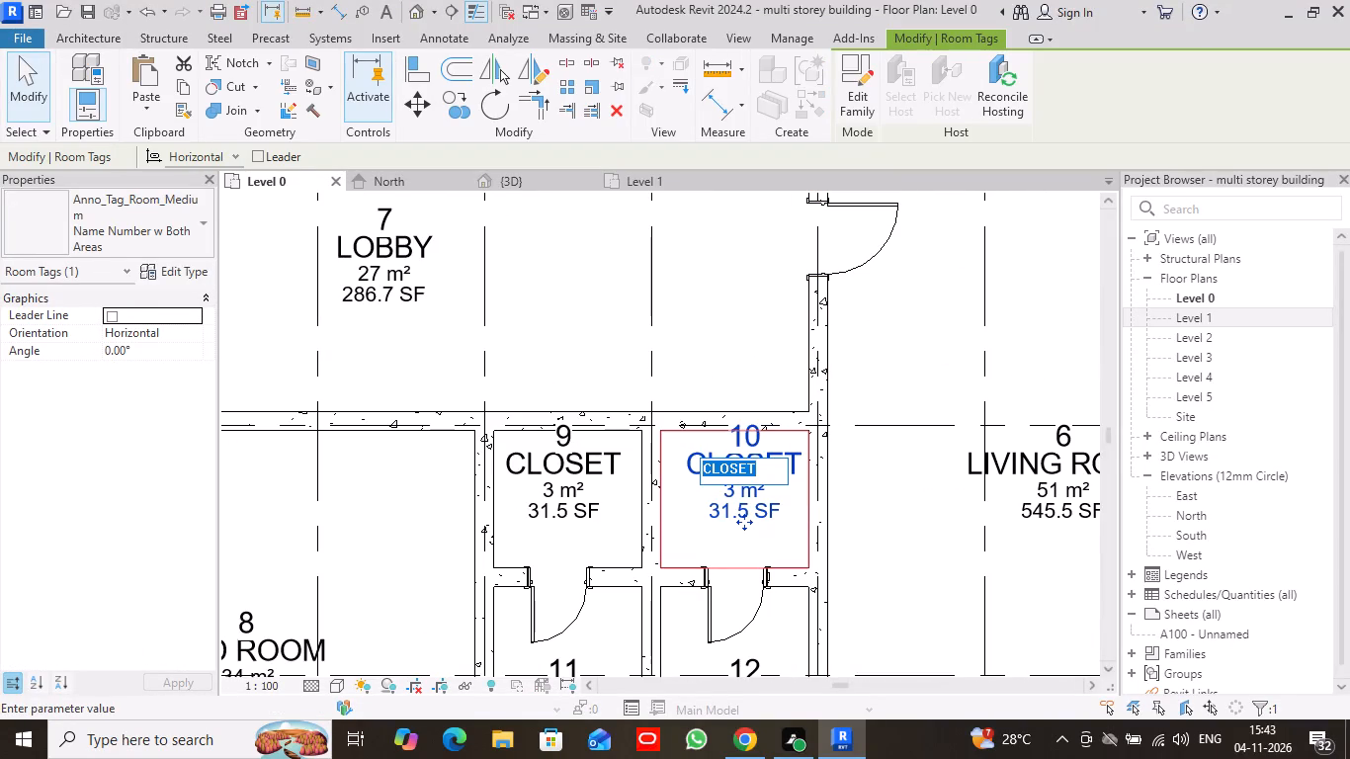
pyautogui.write('LOBBY')
pyautogui.press('Return')
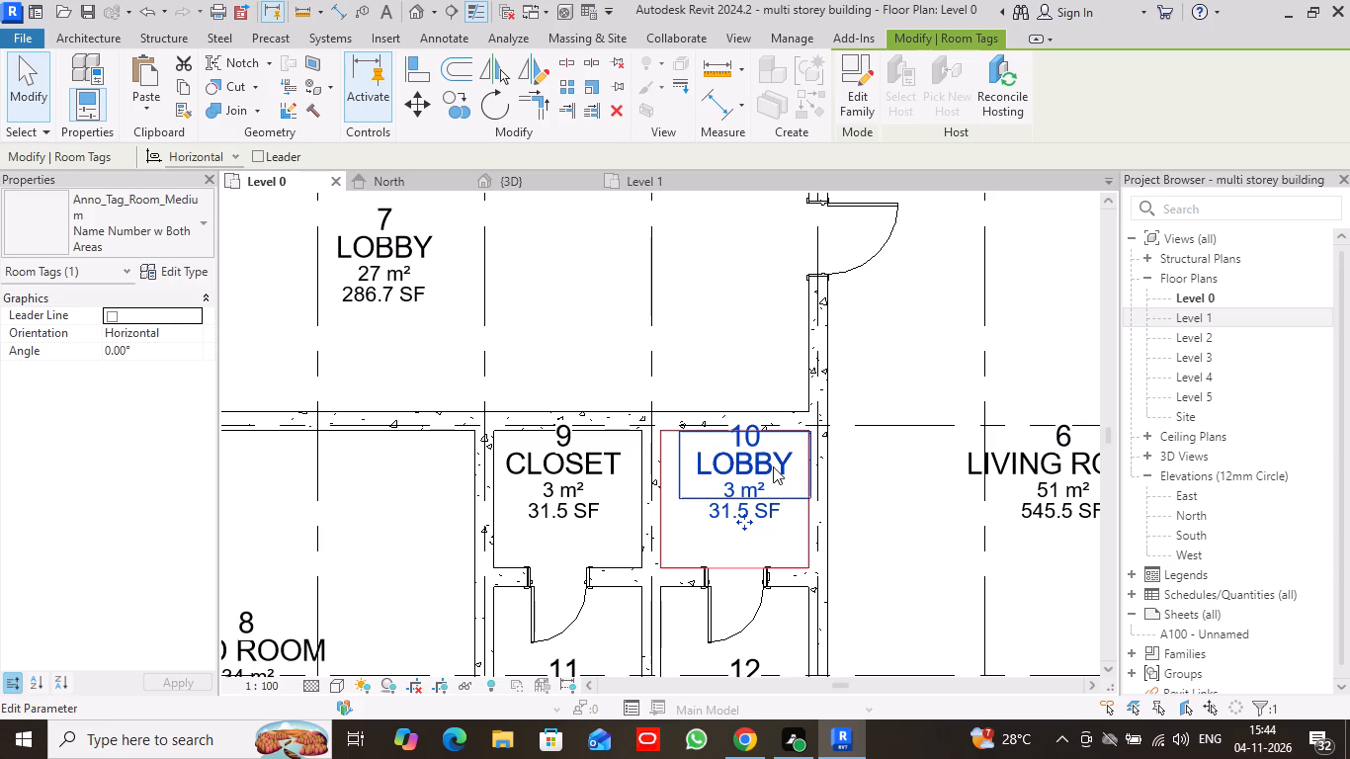
# Place a Doors_IntSgl 810x2110mm door between room 10 and the living room, swinging into room 10, about 900 mm from the bathroom partition.
pyautogui.click(77, 34)
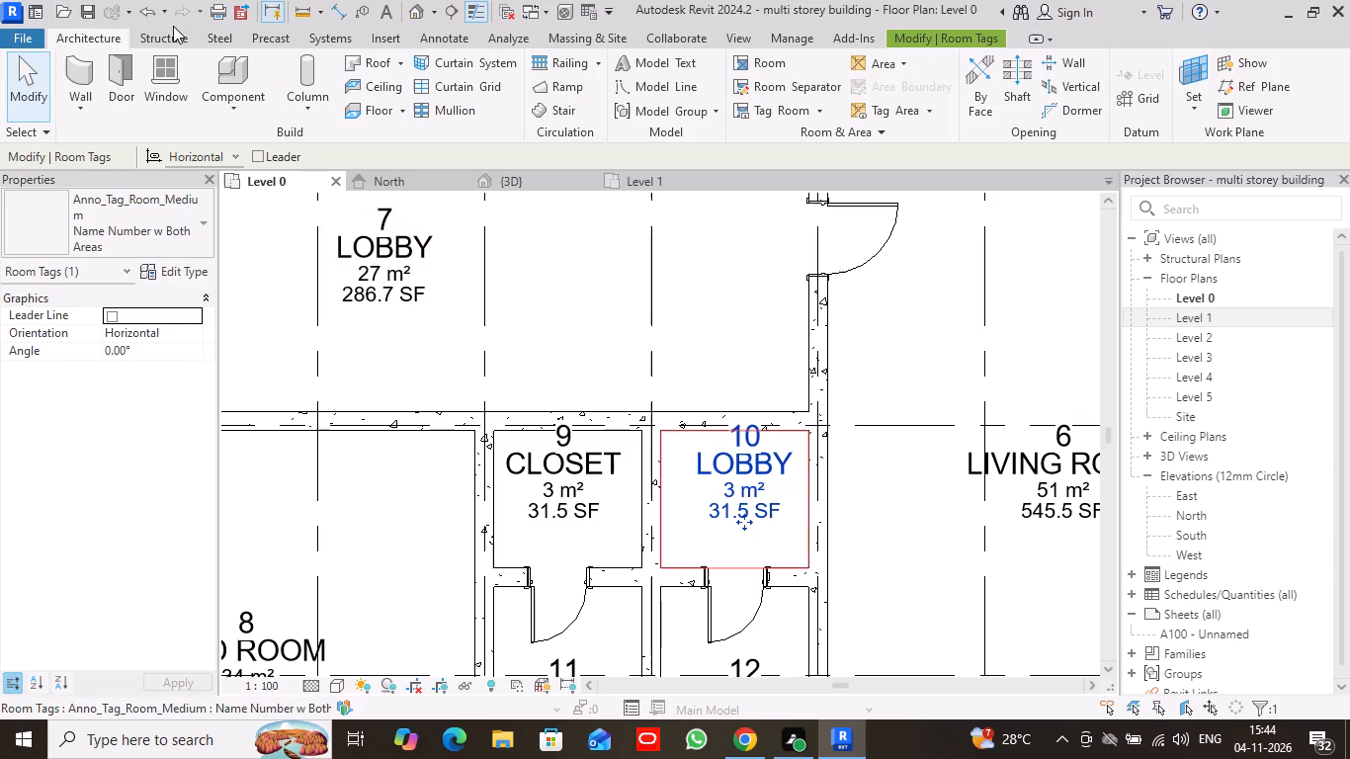
pyautogui.click(112, 65)
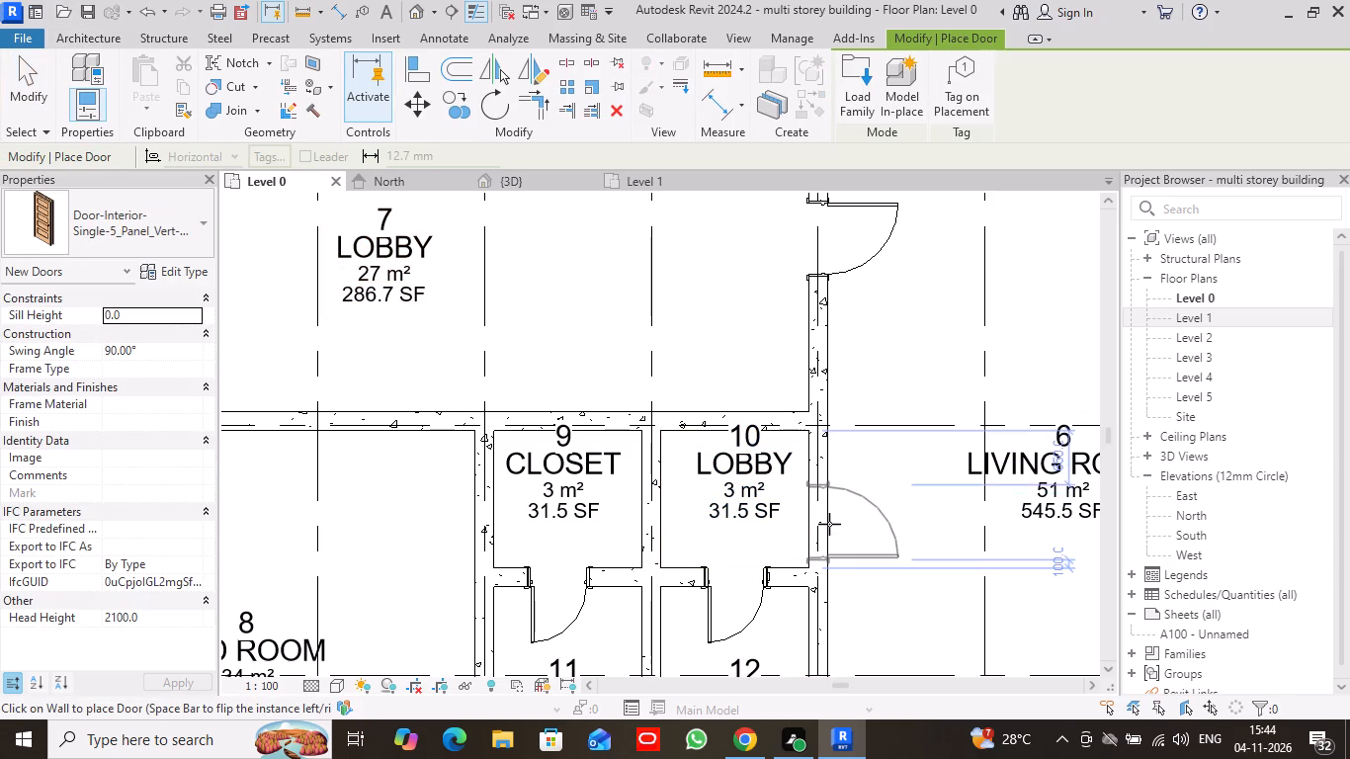
pyautogui.click(200, 225)
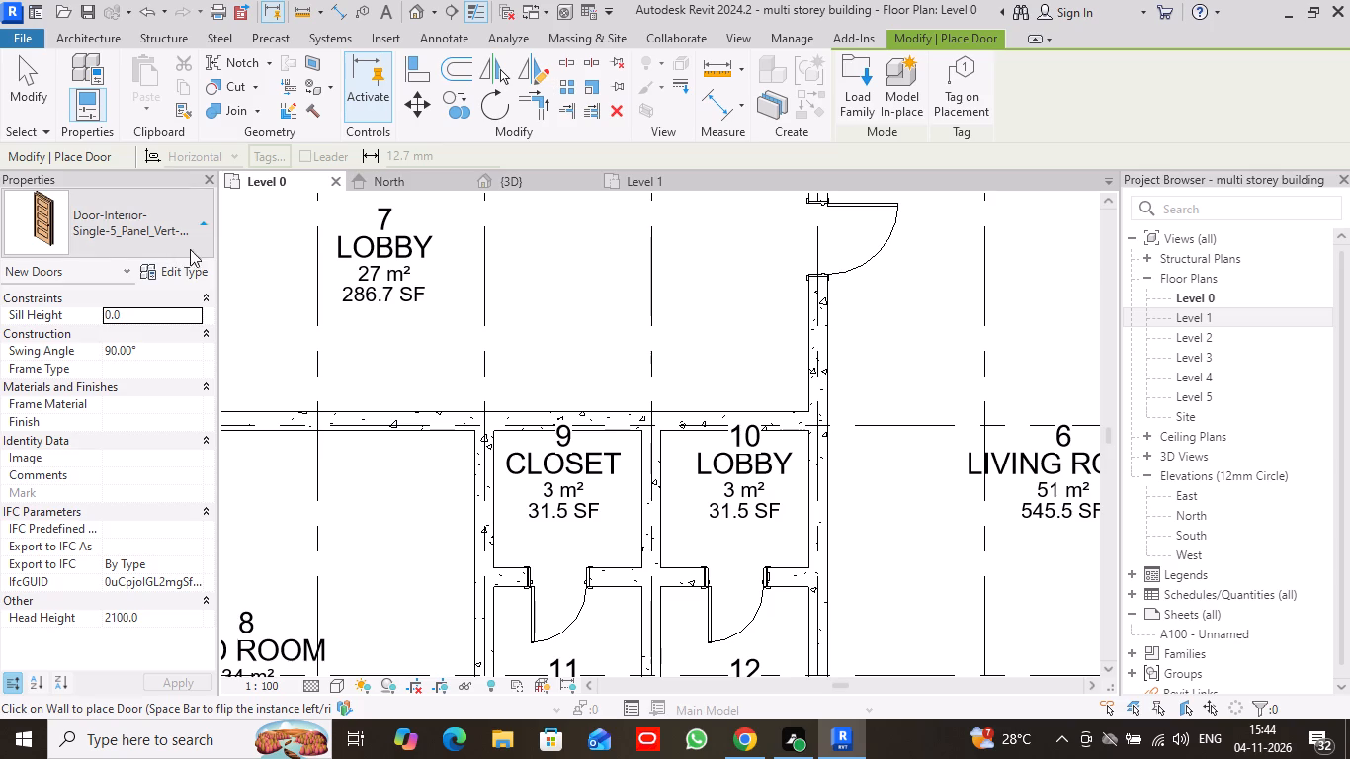
pyautogui.click(110, 476)
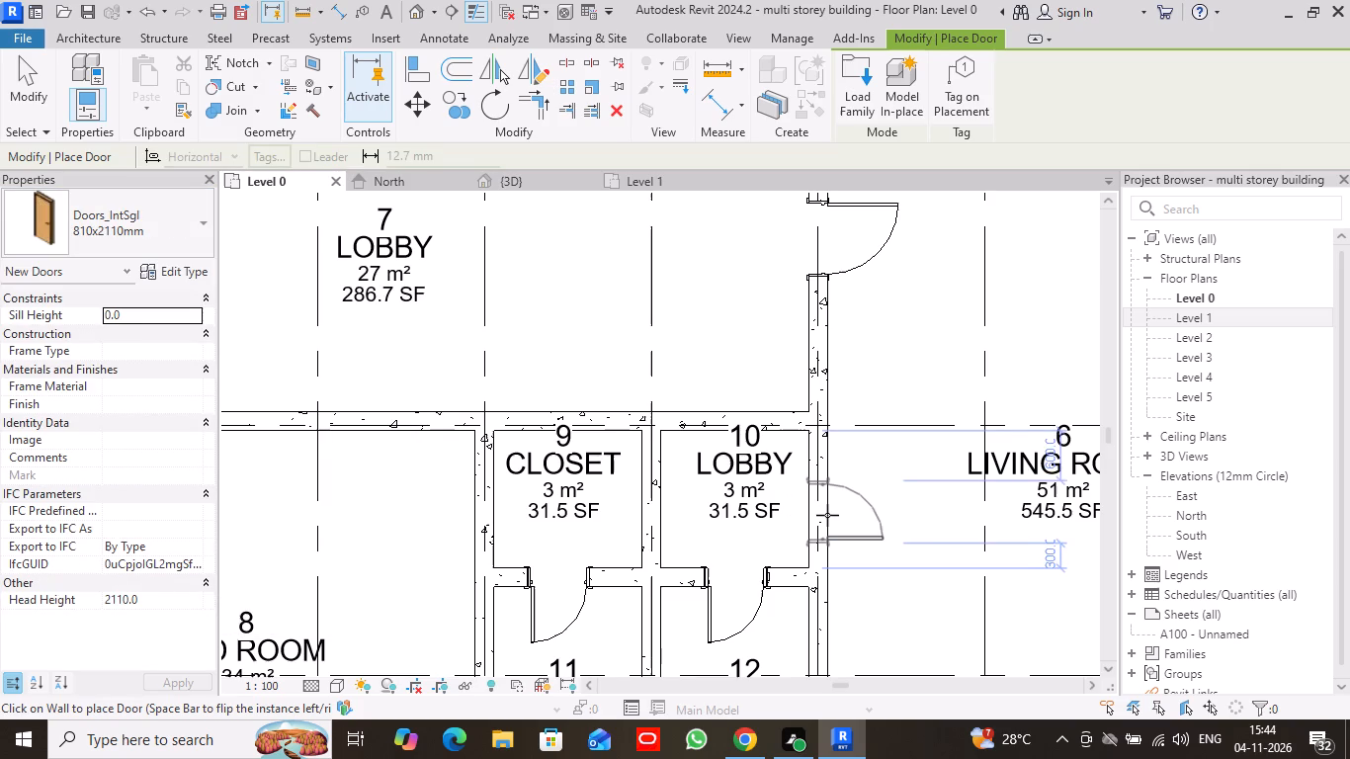
pyautogui.press('space')
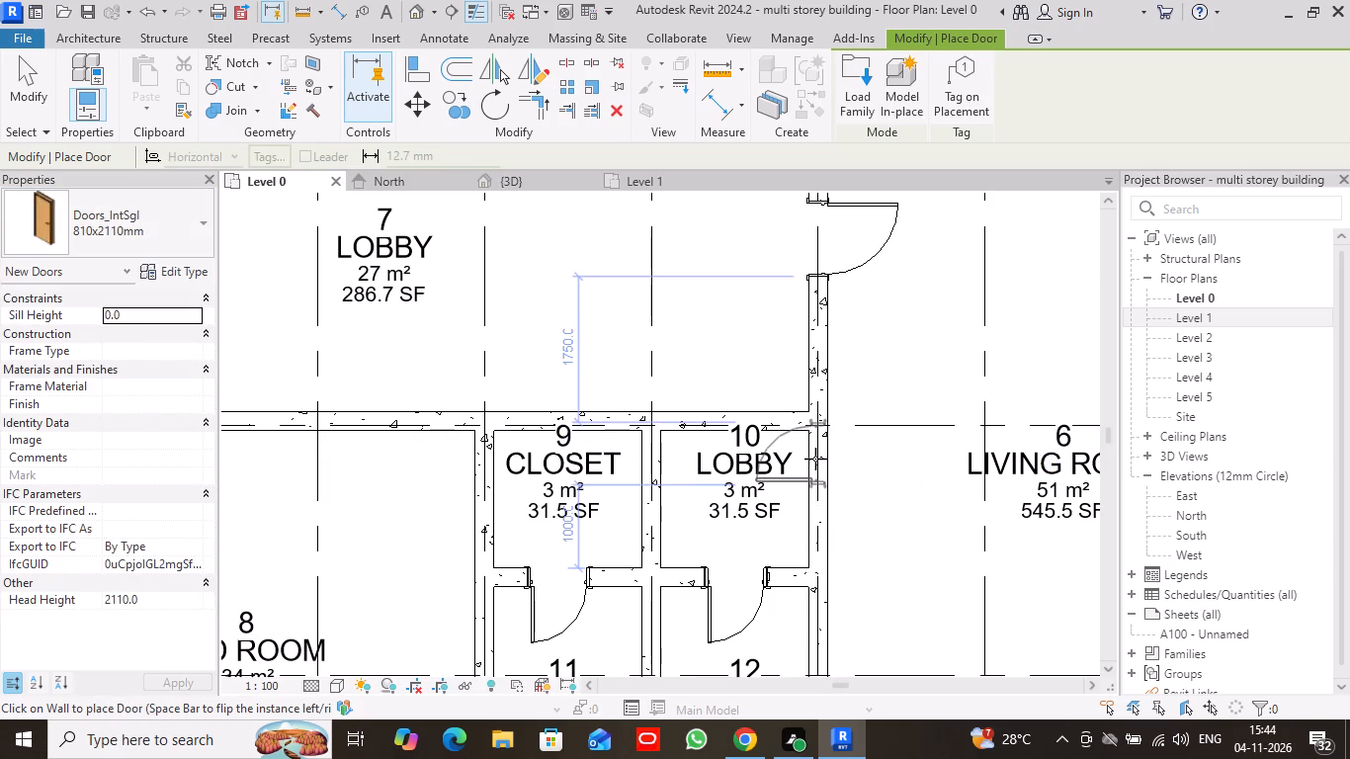
pyautogui.press('space')
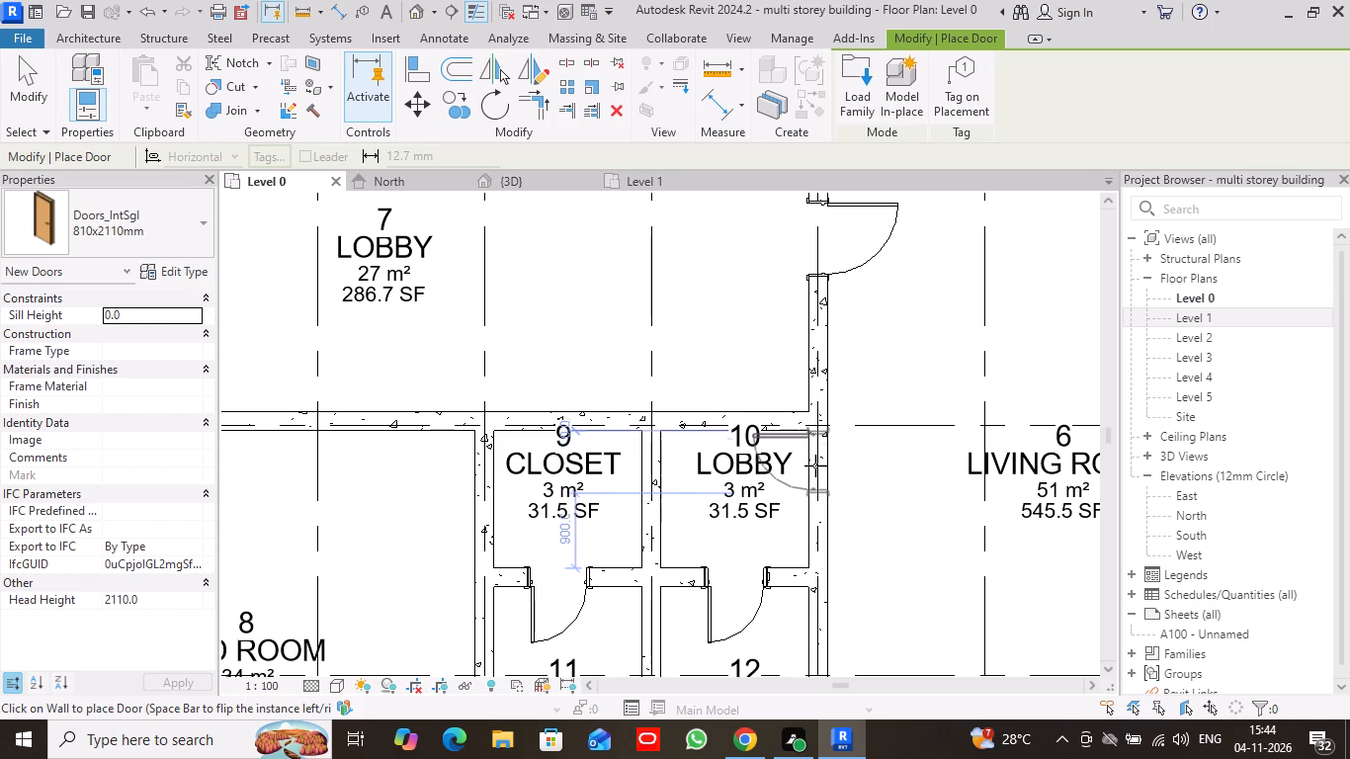
pyautogui.click(815, 465)
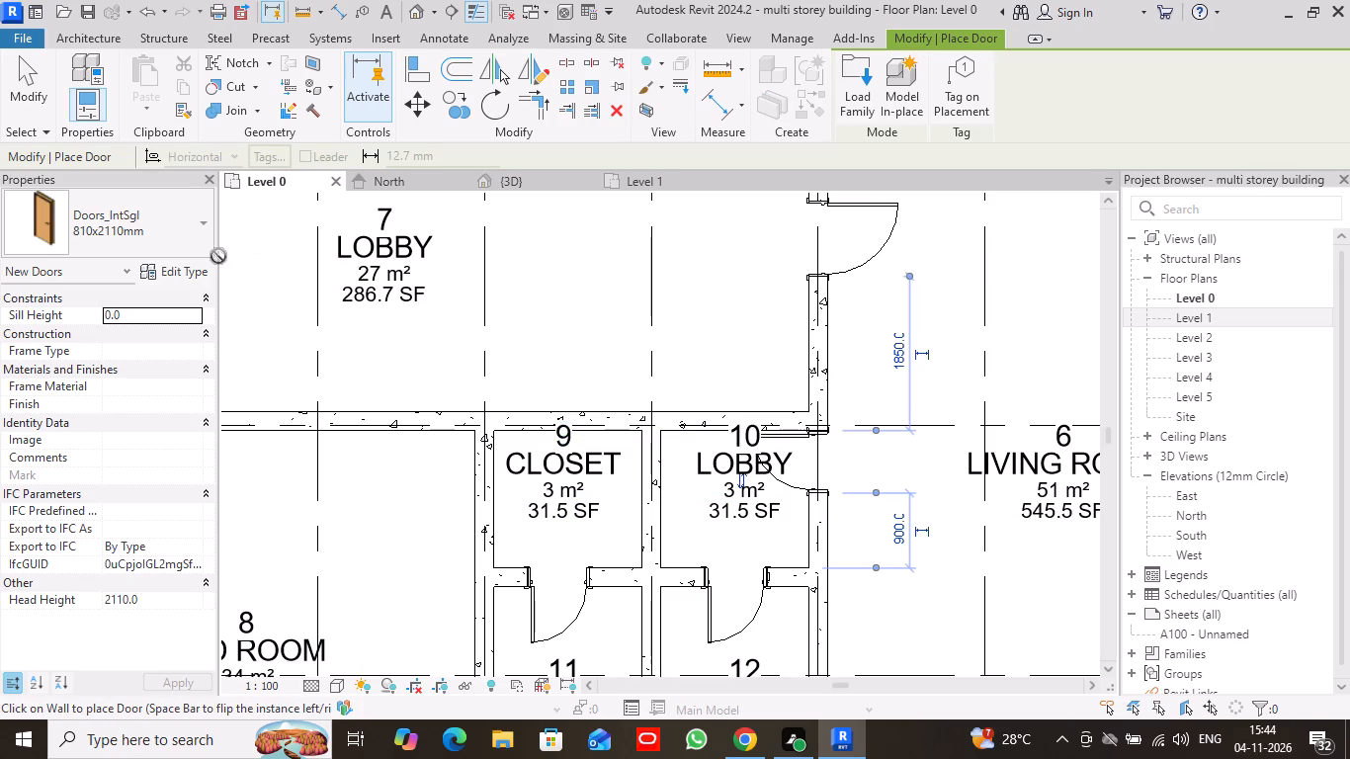
pyautogui.click(20, 75)
# Place a Doors_IntSgl 810x2110mm door between bedroom 1 and bathroom 2, swinging into the bathroom, about 100 mm from the exterior wall.
pyautogui.scroll(-4, 310, 364)
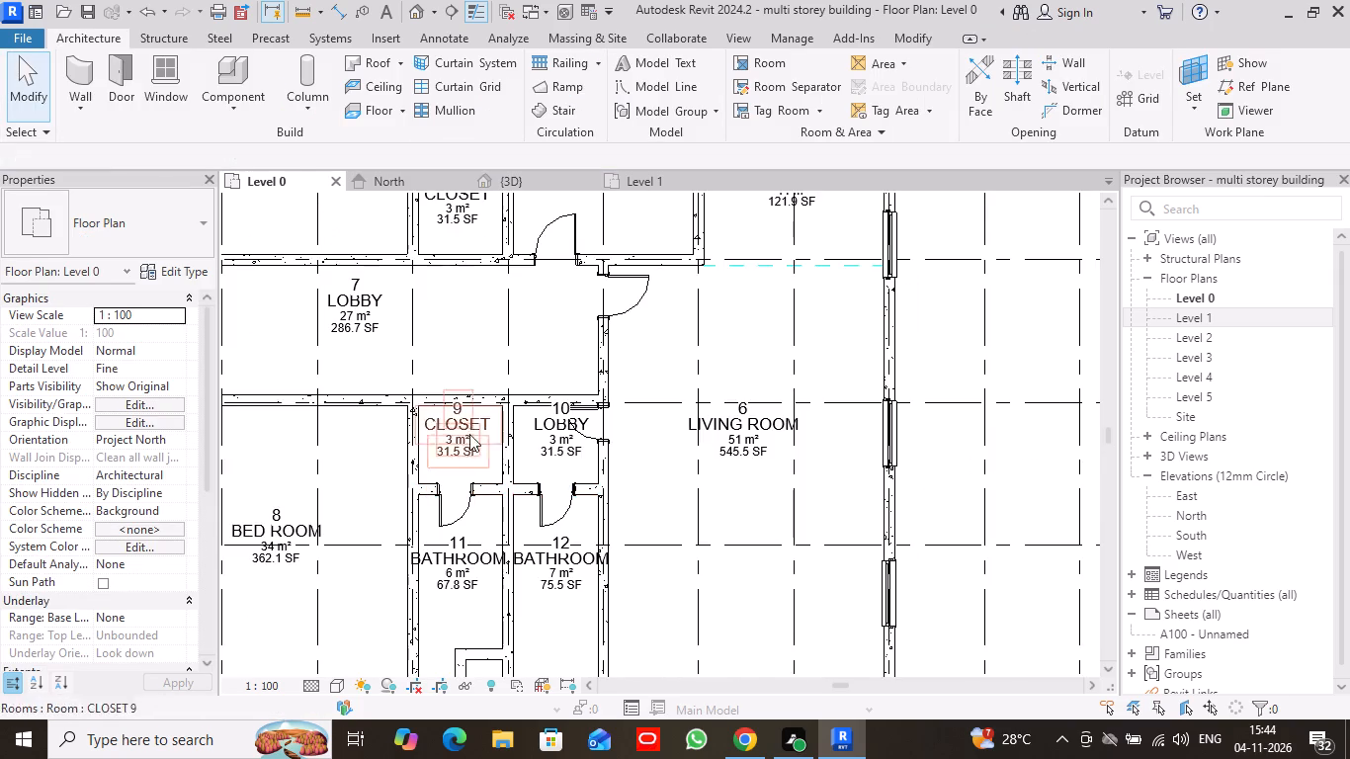
pyautogui.scroll(-3, 521, 399)
pyautogui.scroll(-1, 854, 473)
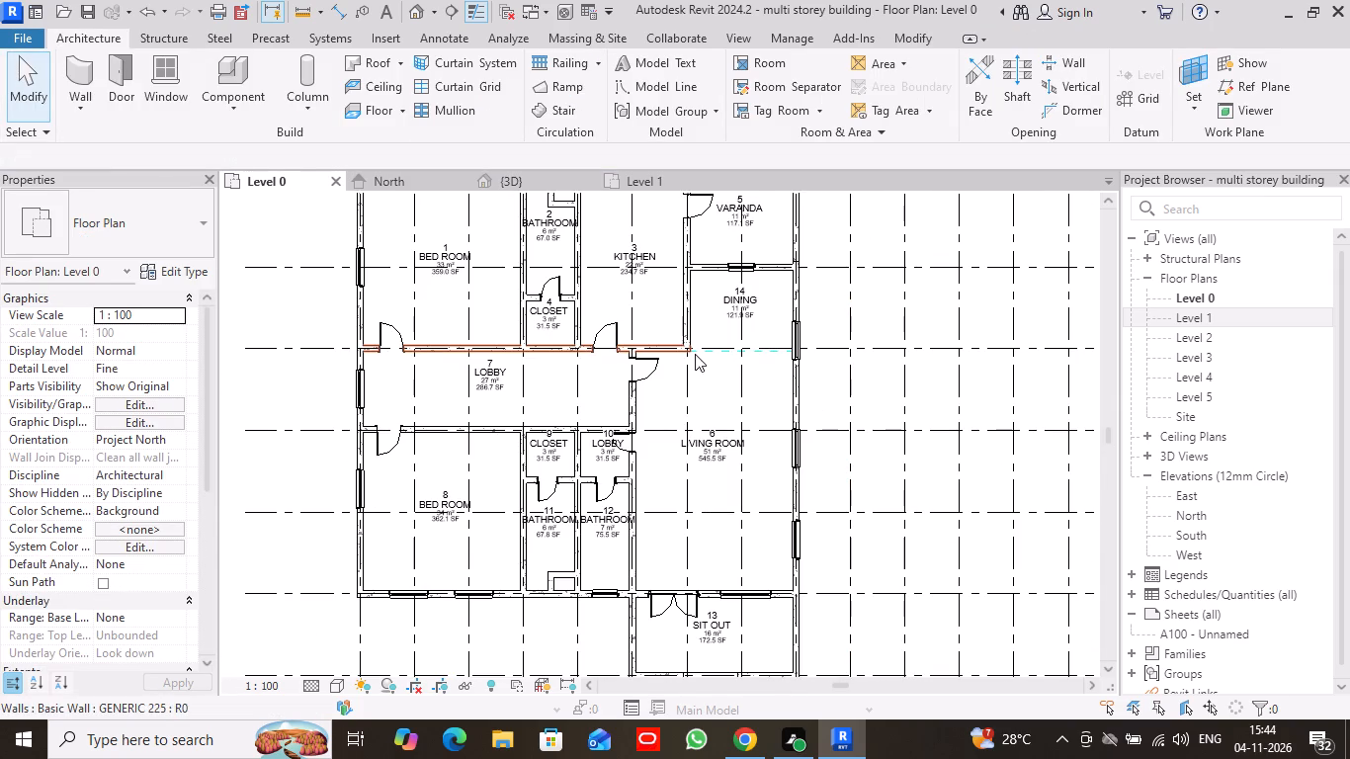
pyautogui.moveTo(695, 354); pyautogui.dragTo(703, 414, button='middle')
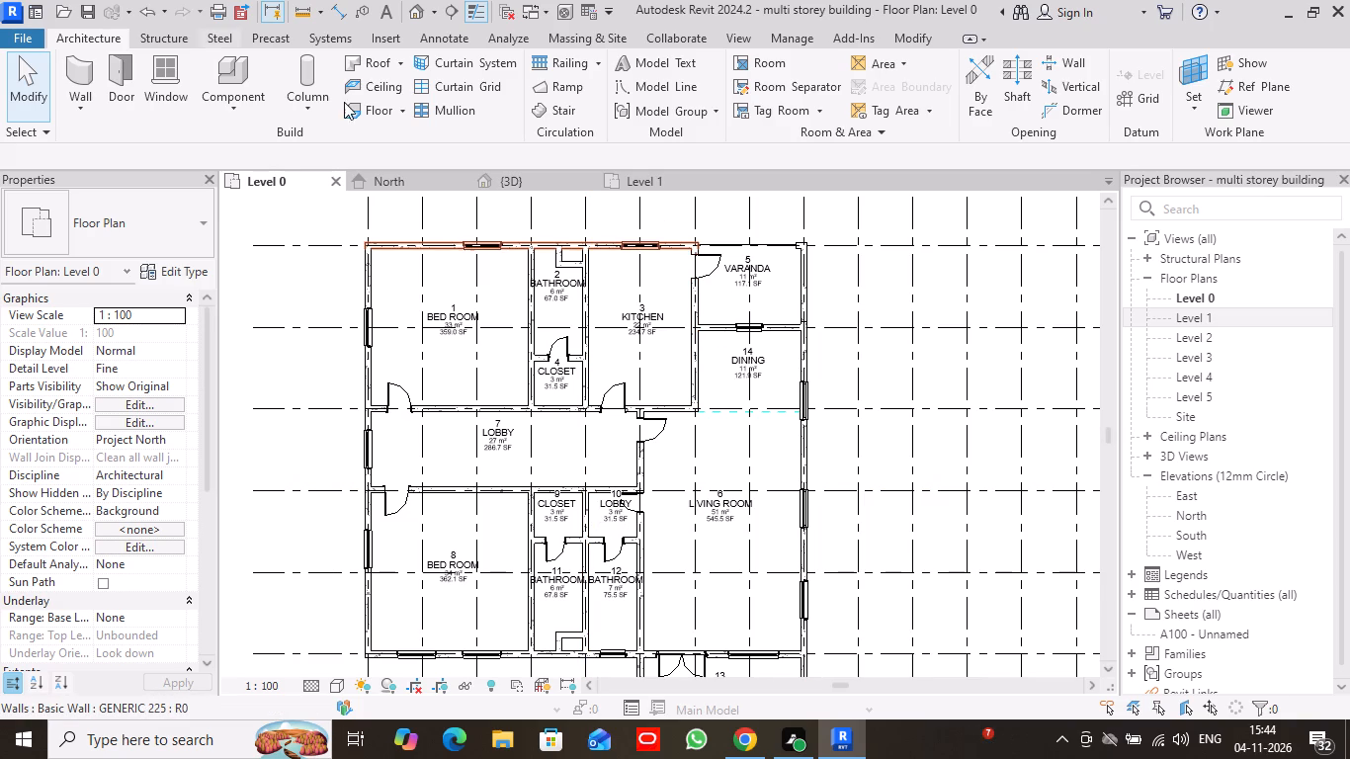
pyautogui.click(128, 71)
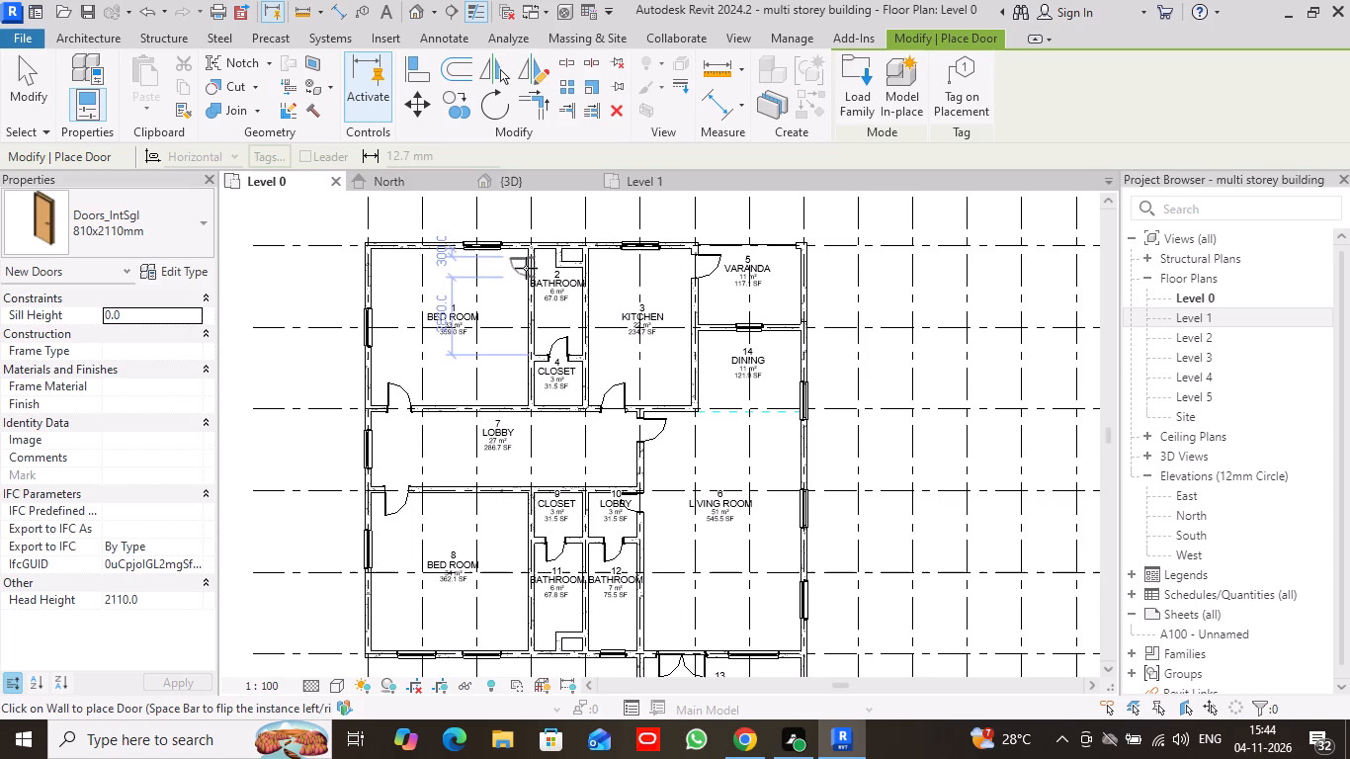
pyautogui.press('space')
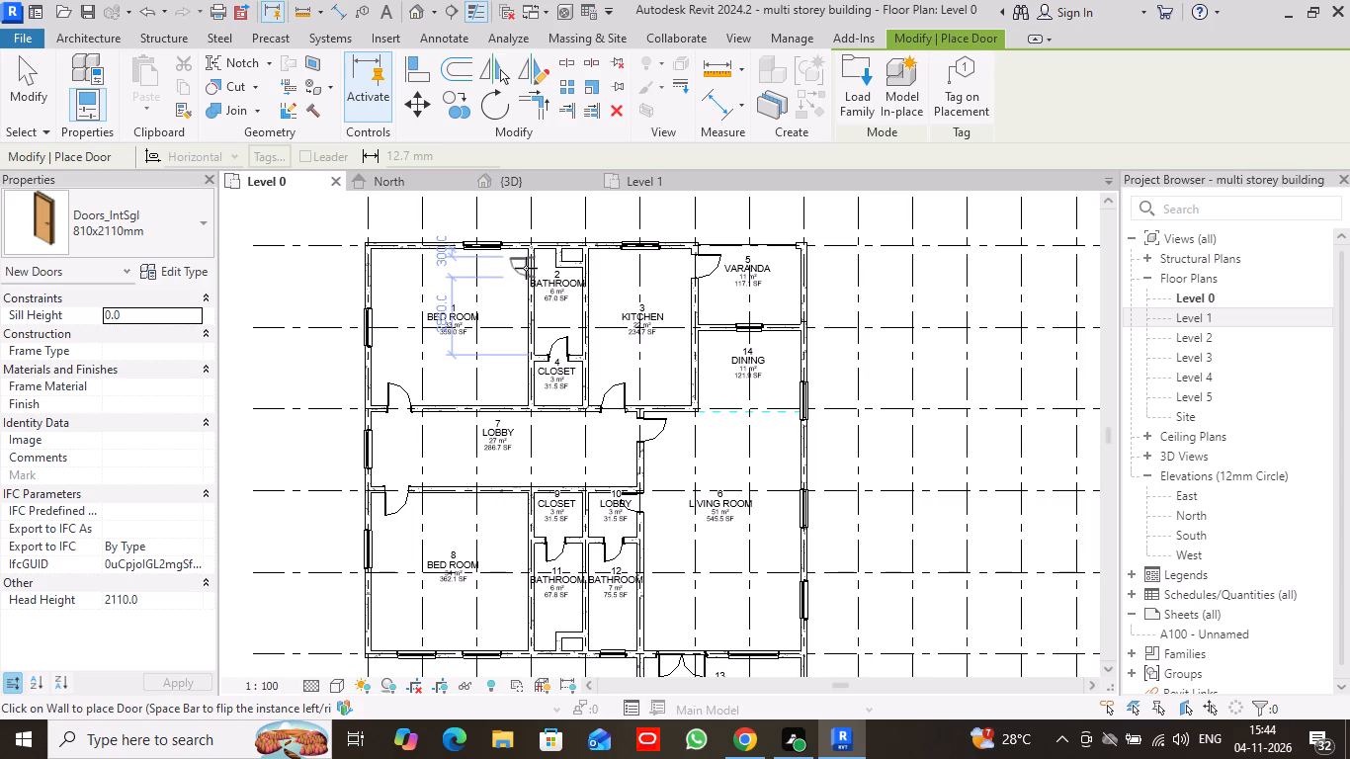
pyautogui.press('space')
pyautogui.press('space')
pyautogui.press('space')
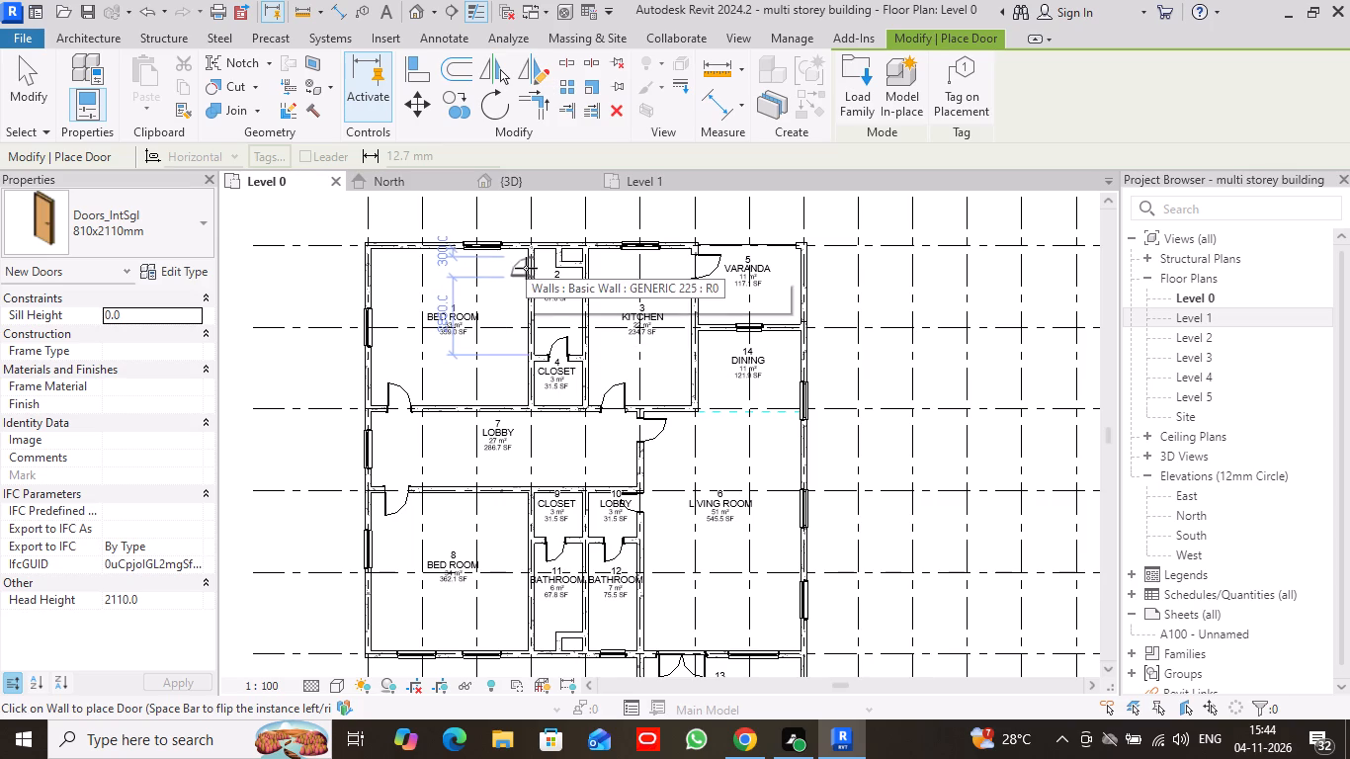
pyautogui.press('space')
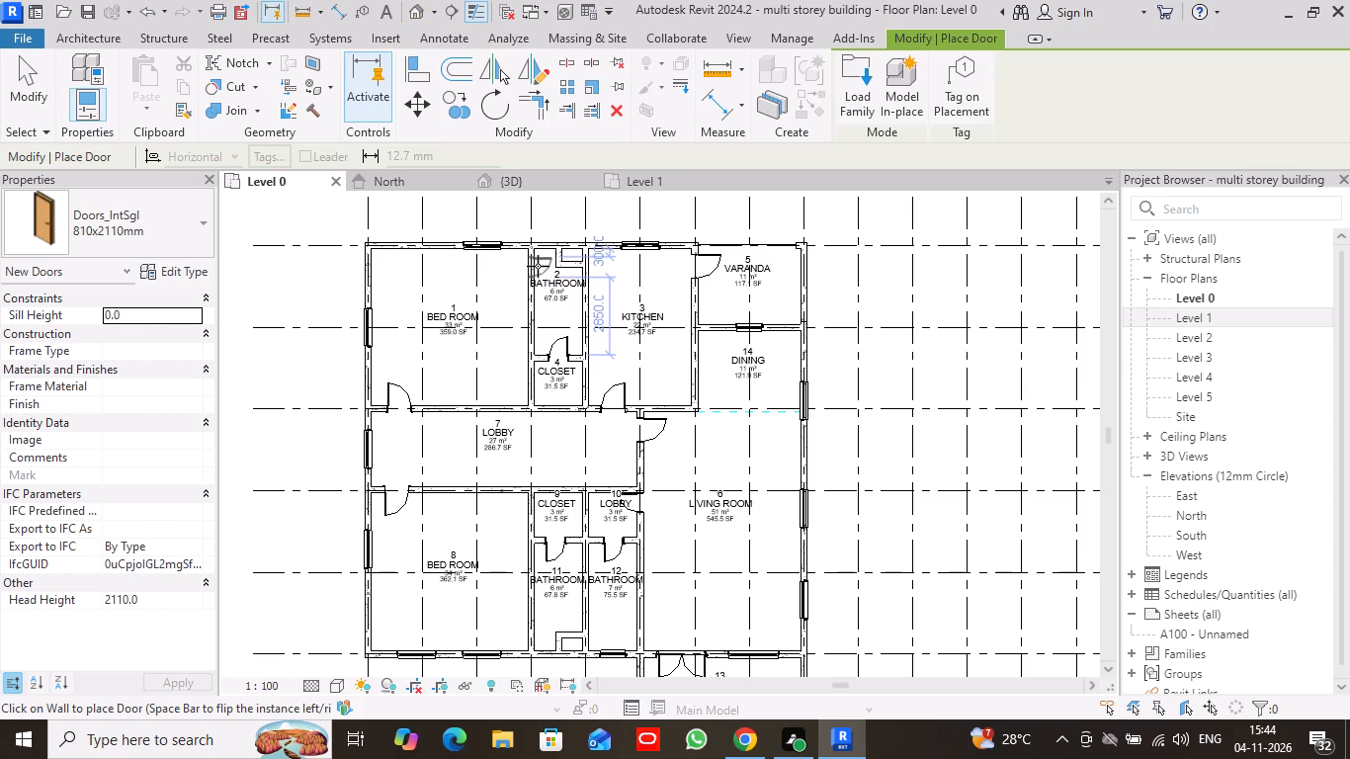
pyautogui.click(539, 262)
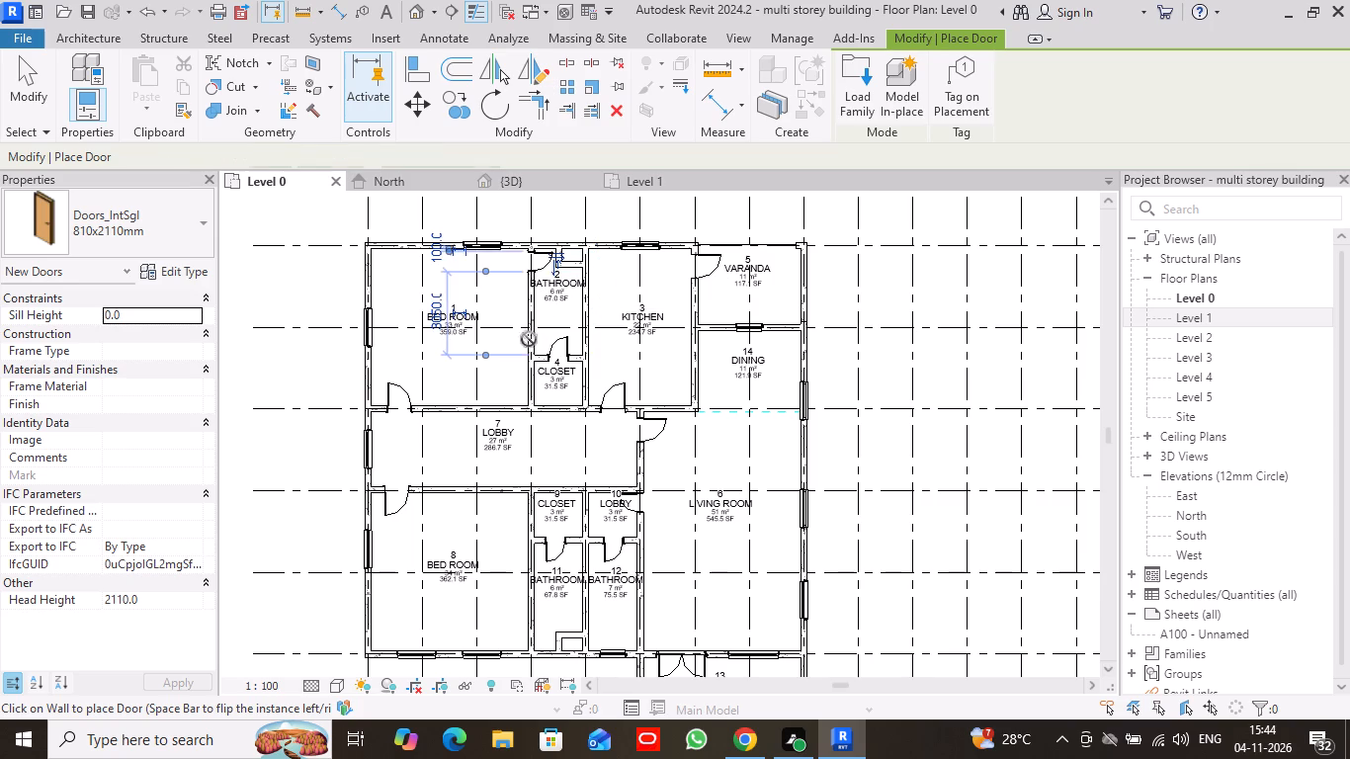
pyautogui.click(35, 90)
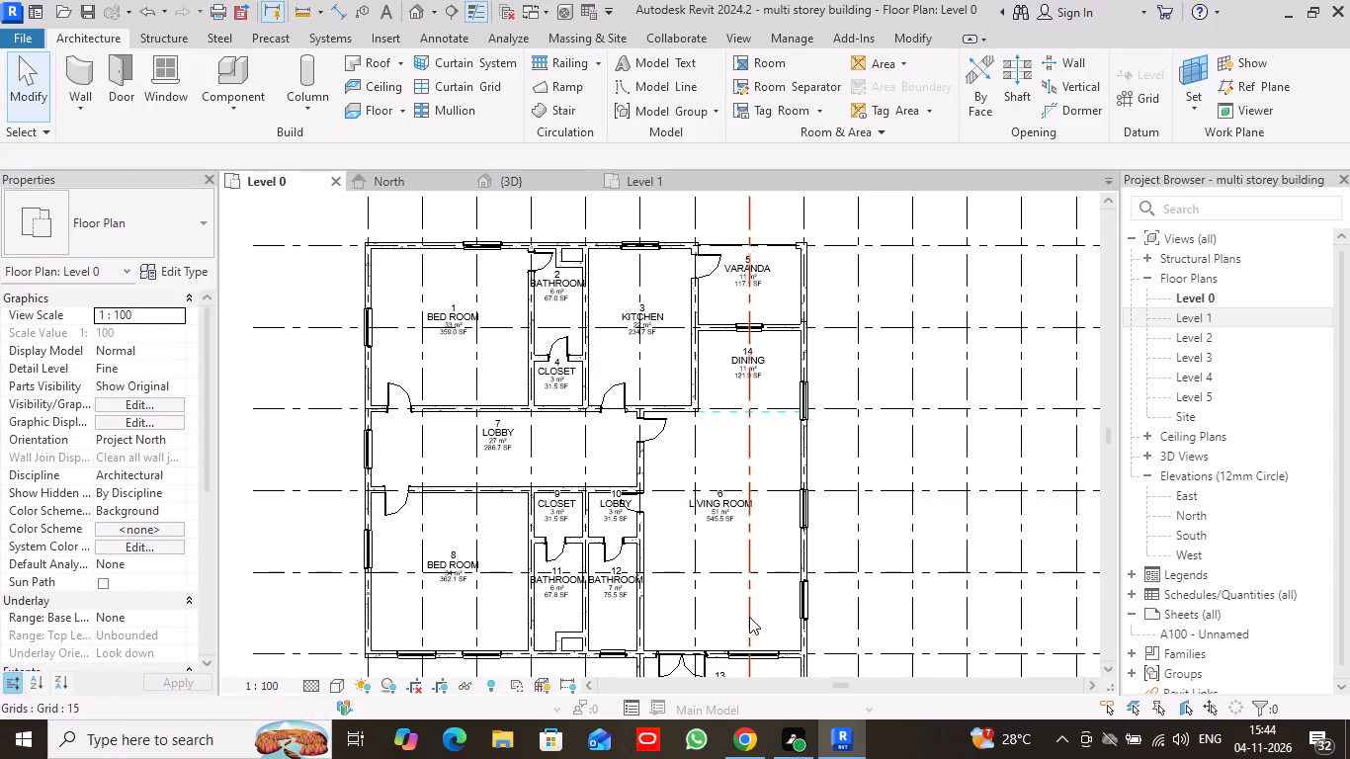
# Place a Doors_IntSgl 810x2110mm door between bedroom 8 and bathroom 11, swinging into the bathroom, about 200 mm from the exterior wall.
pyautogui.scroll(-1, 835, 602)
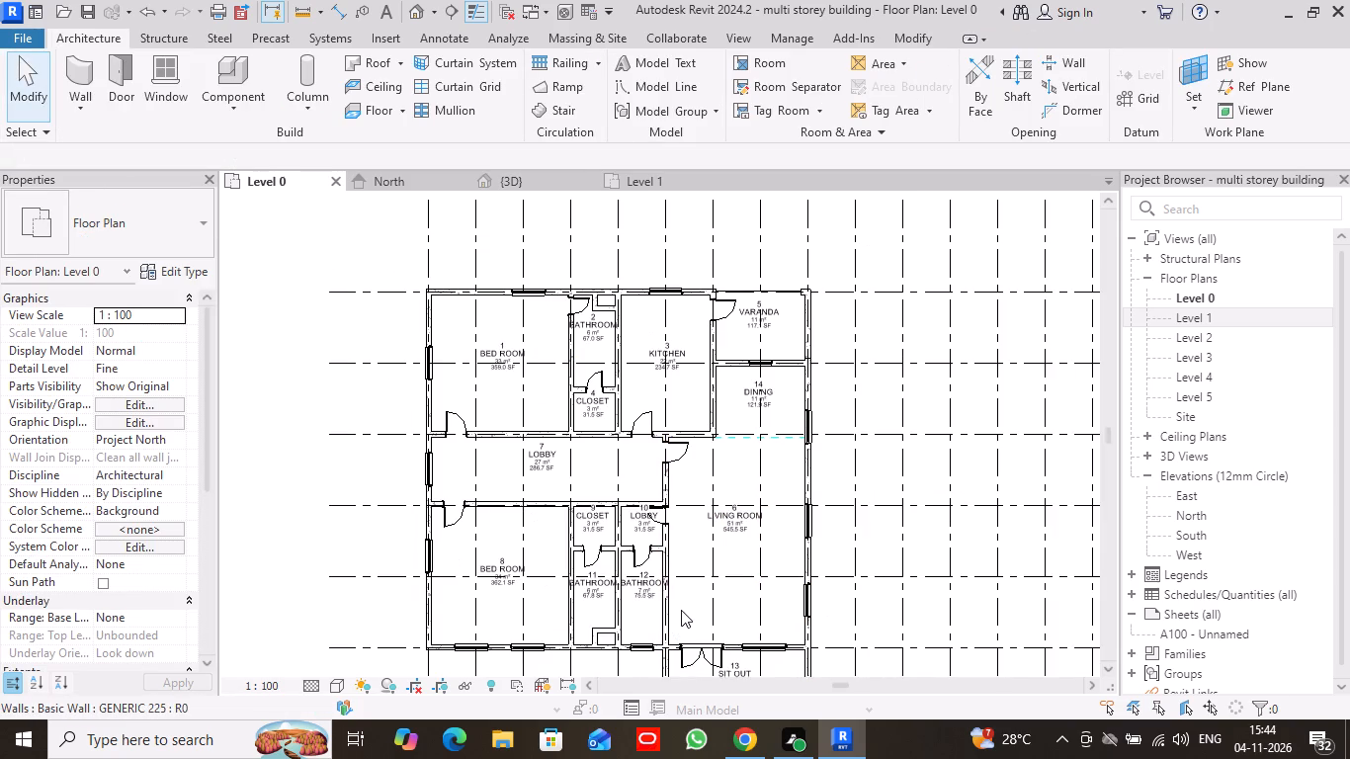
pyautogui.scroll(3, 681, 610)
pyautogui.moveTo(681, 612); pyautogui.dragTo(755, 498, button='middle')
pyautogui.scroll(2, 756, 528)
pyautogui.click(132, 69)
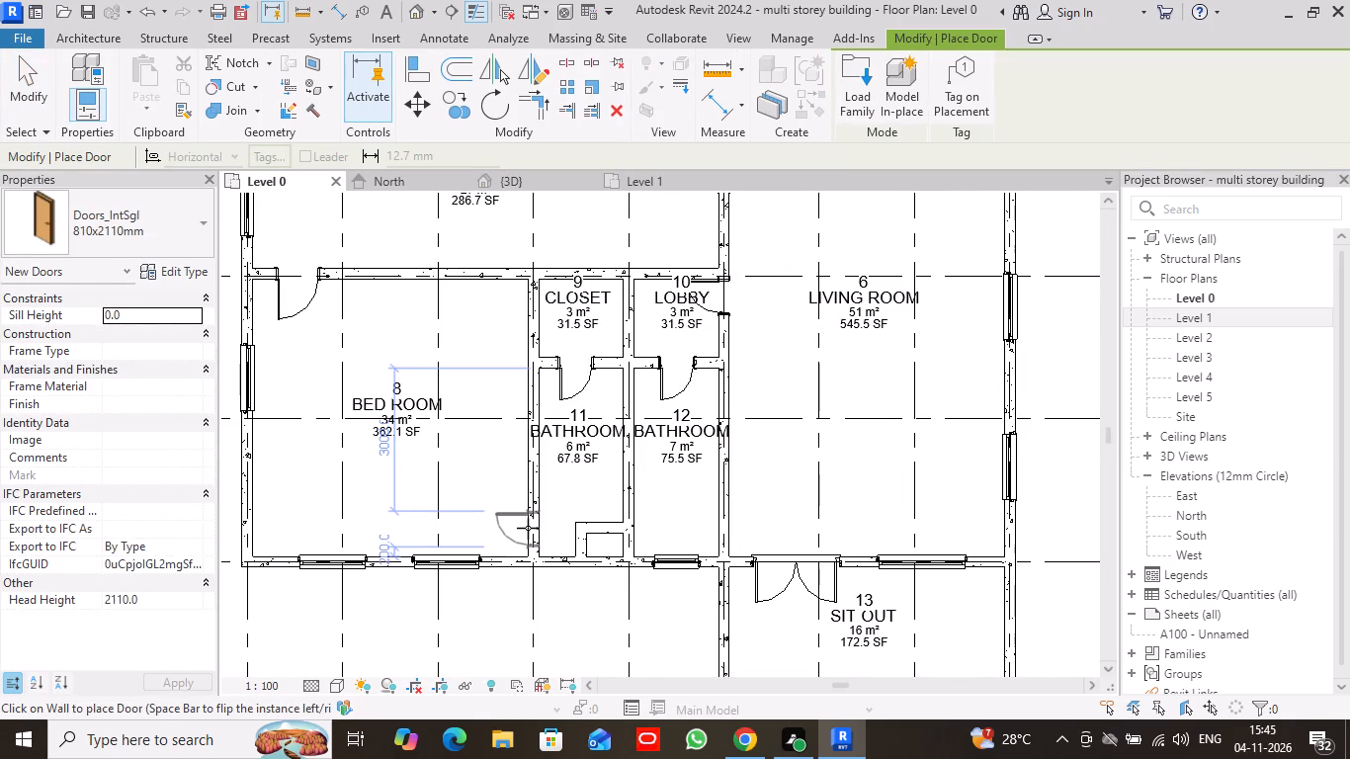
pyautogui.press('space')
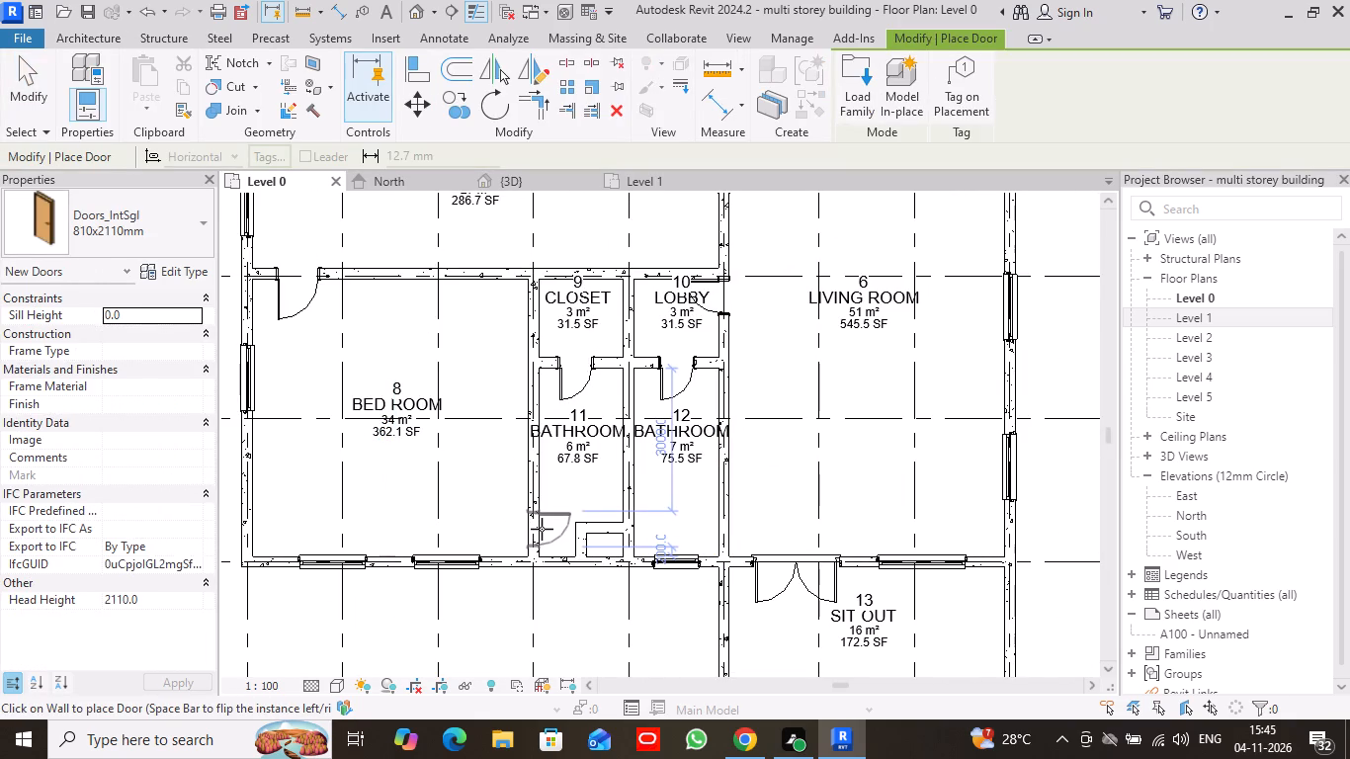
pyautogui.press('space')
pyautogui.click(542, 529)
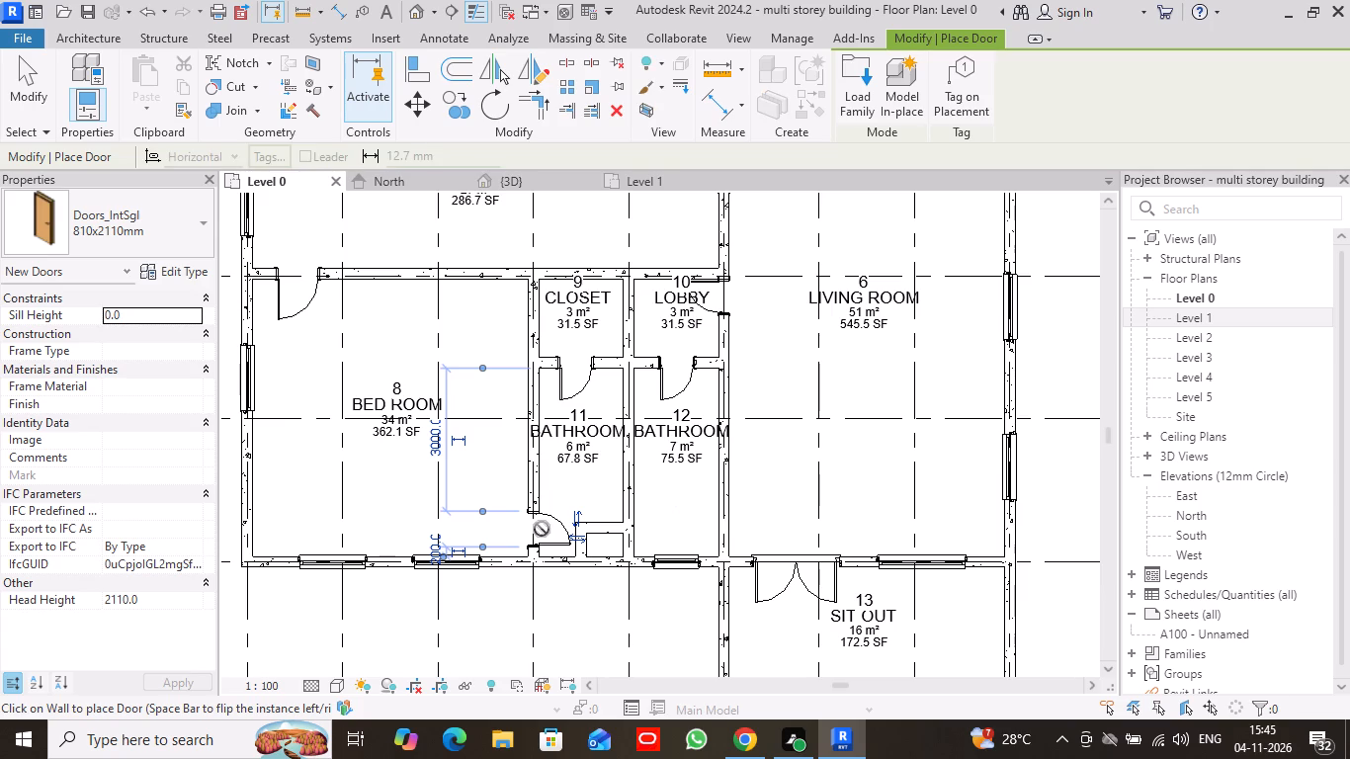
pyautogui.click(22, 79)
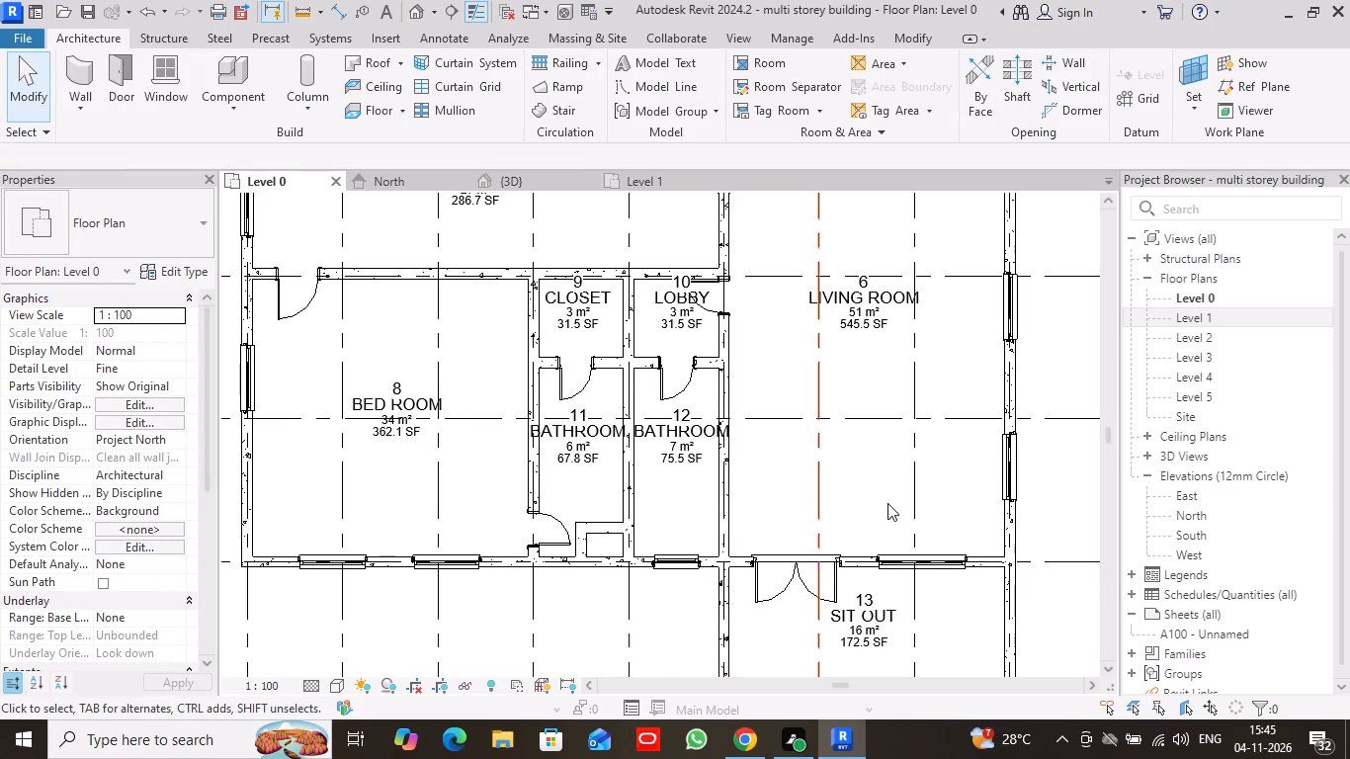
# Shift the door between lobby 10 and bathroom 12 by 400 mm along its wall, toward the bathroom 11 partition.
pyautogui.scroll(-1, 887, 503)
pyautogui.click(687, 391)
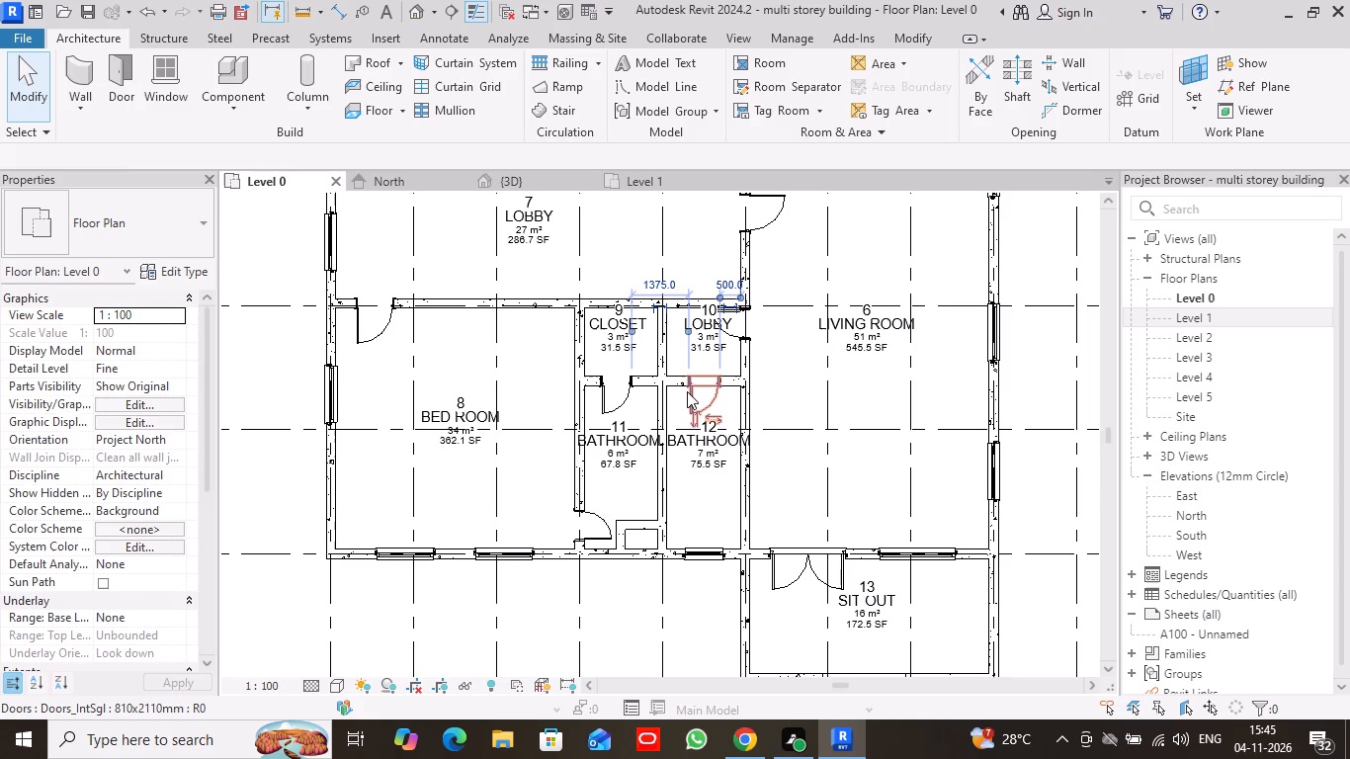
pyautogui.press('Left')
pyautogui.press('Left')
pyautogui.press('Left')
pyautogui.press('Left')
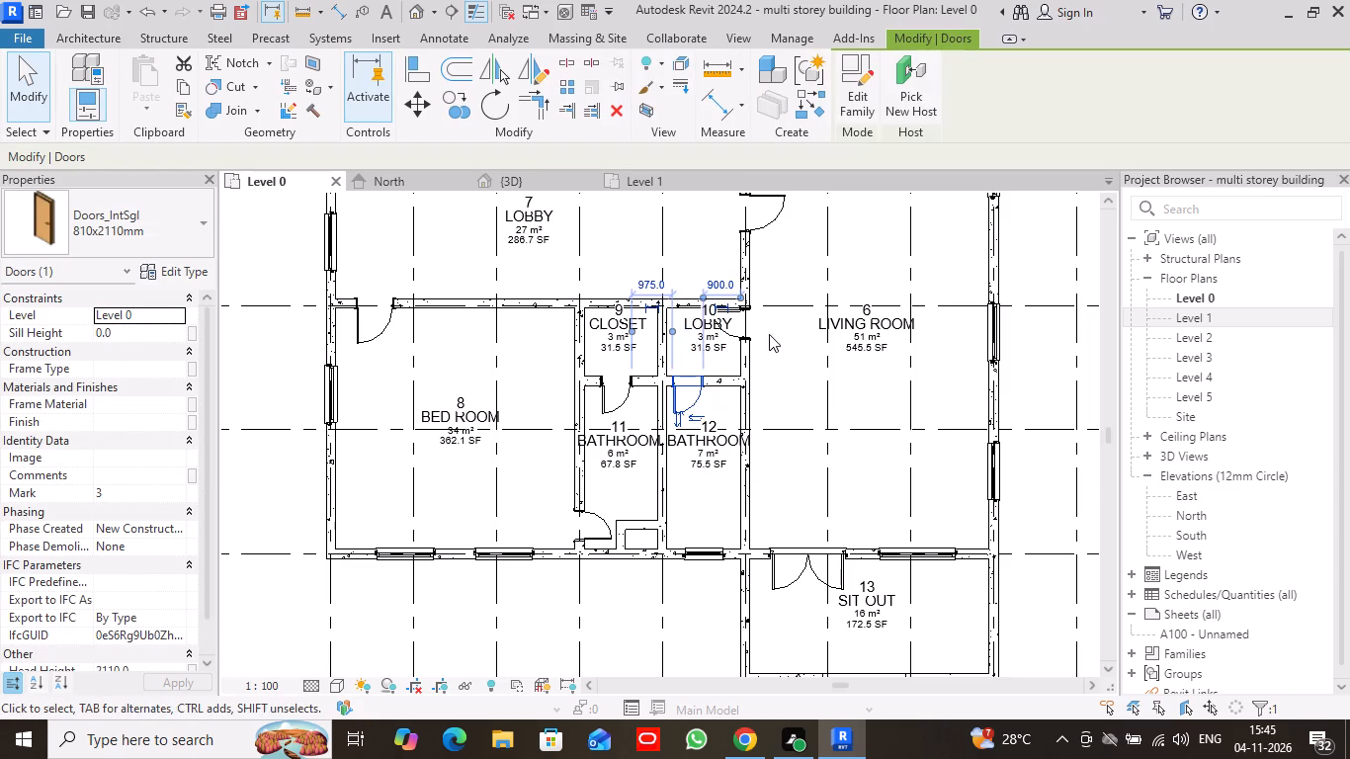
# Shift the door between bedroom 8 and bathroom 11 by 100 mm toward the exterior wall.
pyautogui.click(627, 392)
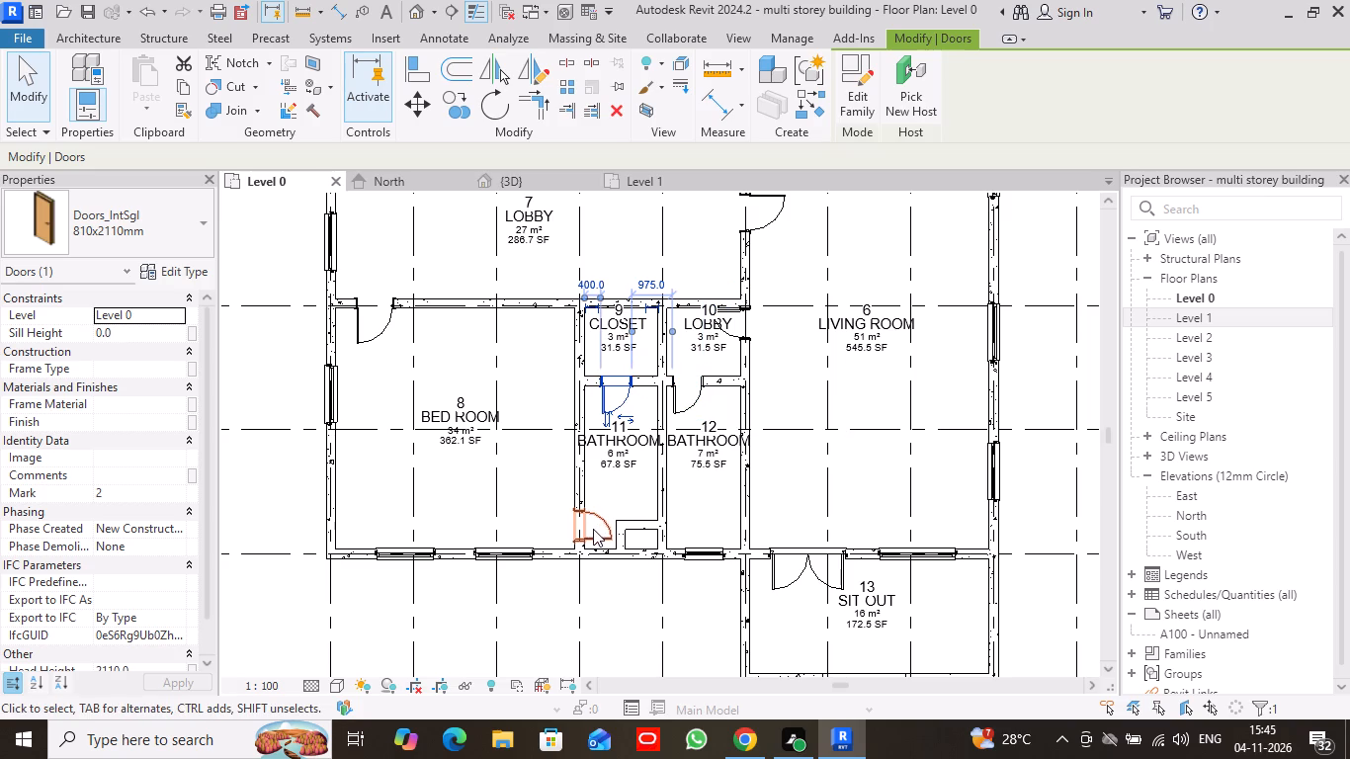
pyautogui.click(593, 534)
pyautogui.press('Down')
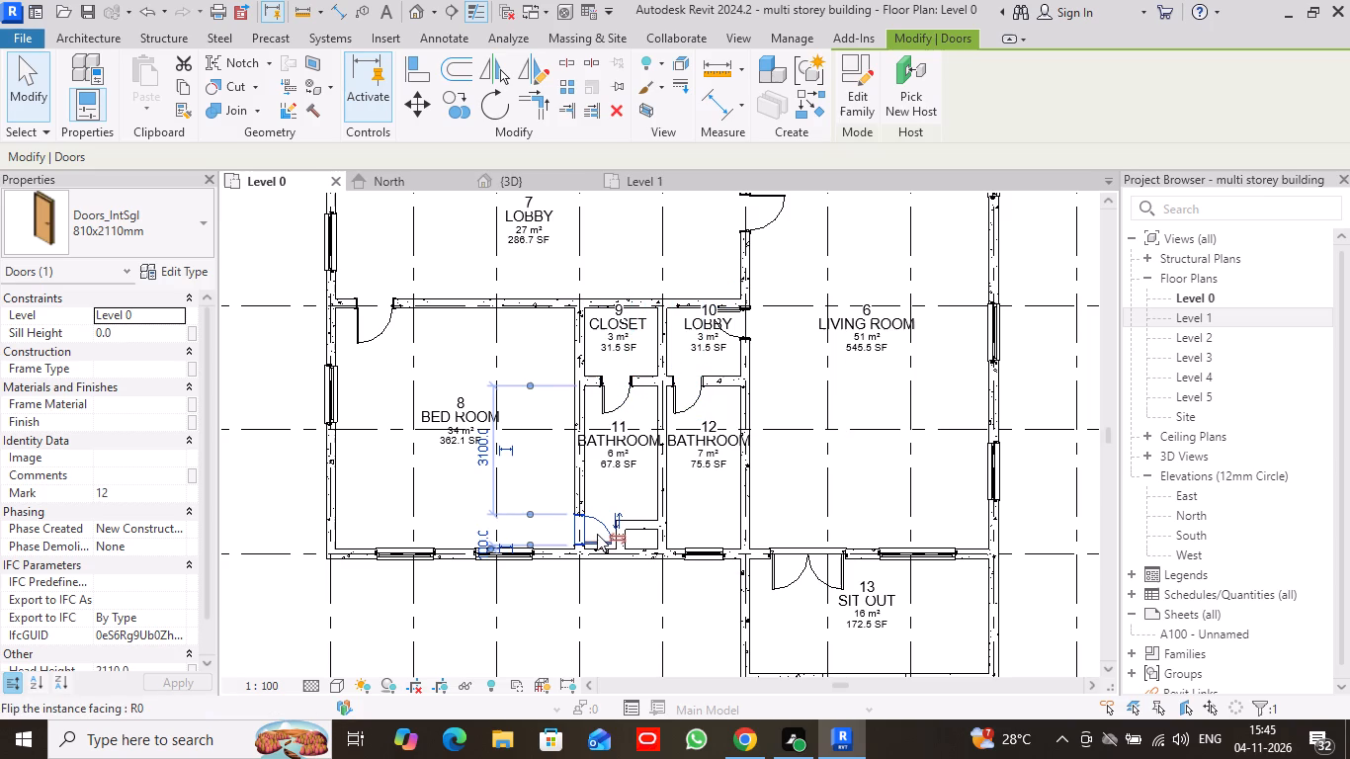
# Flip the hinge side of the door between the kitchen and lobby 7 and nudge it slightly toward the closet 4 partition.
pyautogui.scroll(-2, 857, 452)
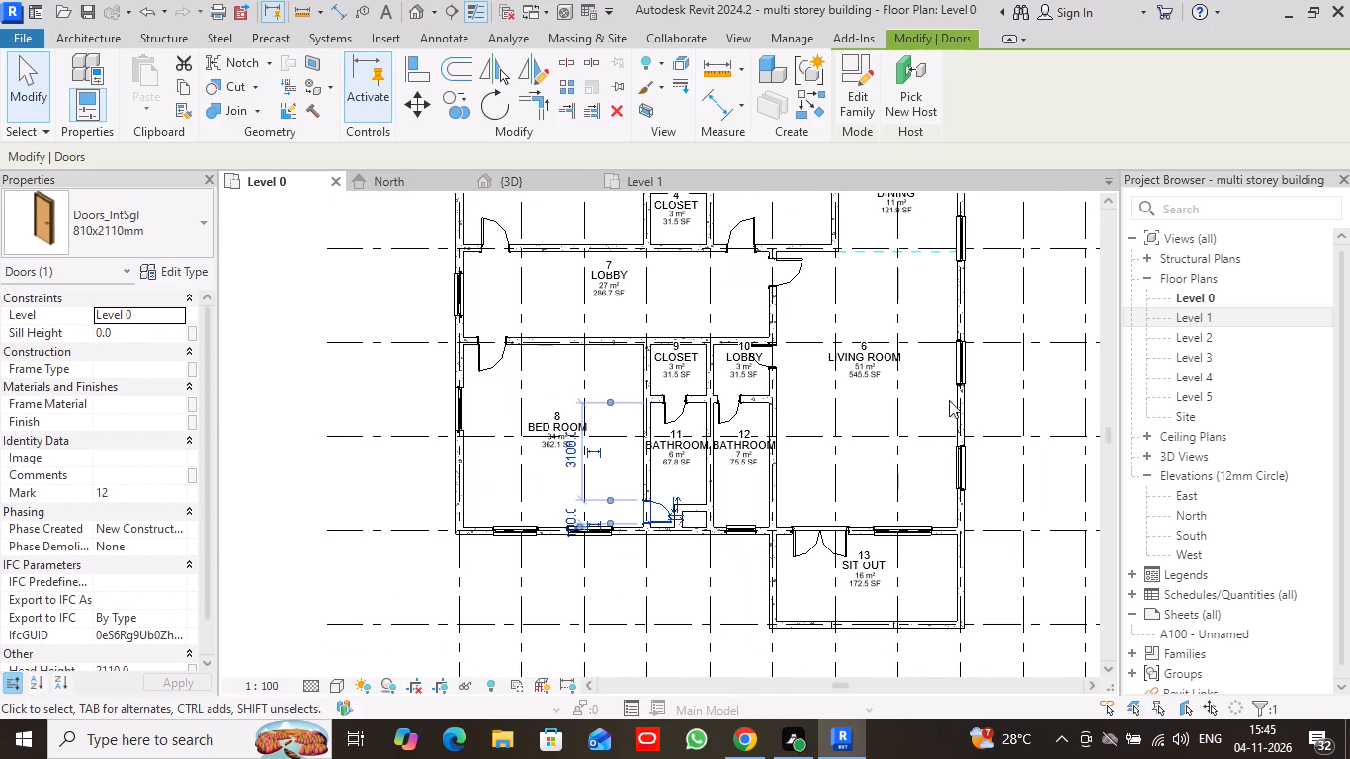
pyautogui.scroll(-1, 845, 408)
pyautogui.moveTo(824, 339); pyautogui.dragTo(841, 474, button='middle')
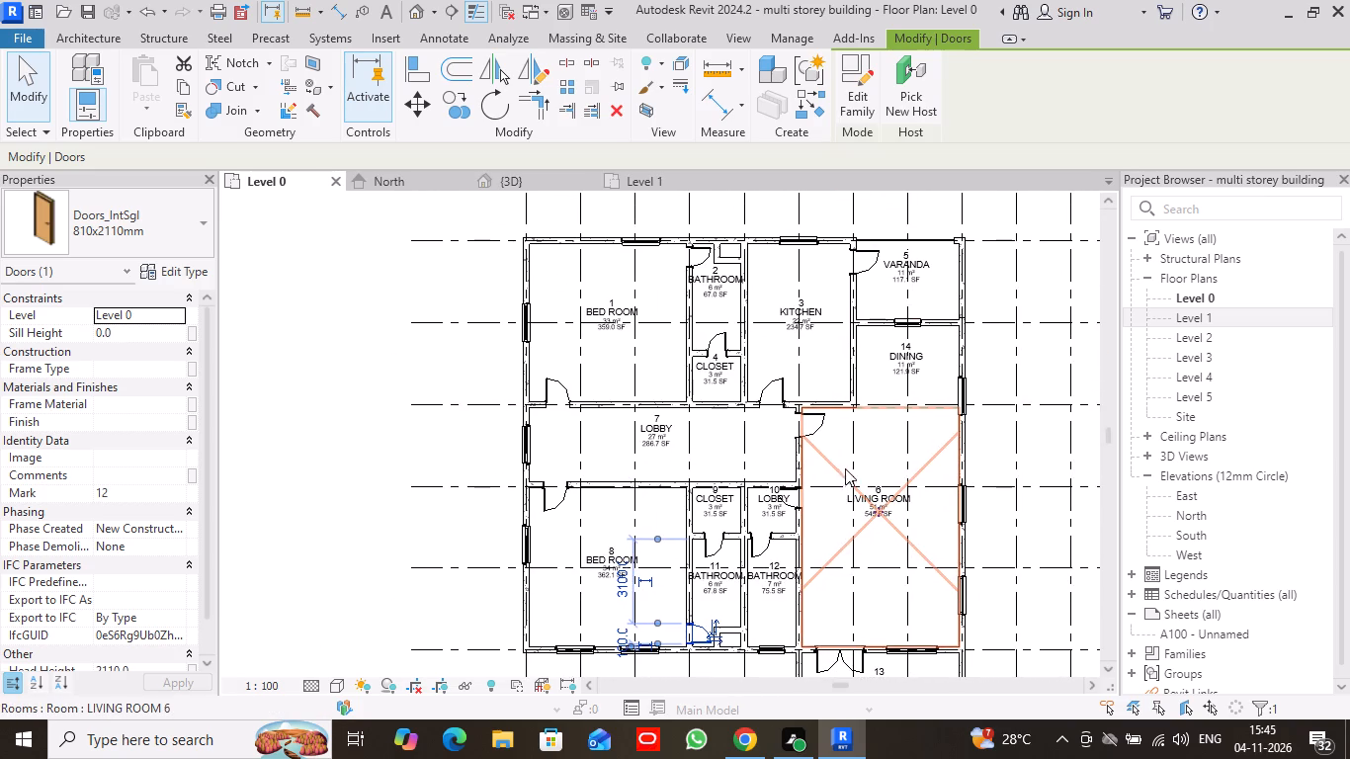
pyautogui.click(784, 392)
pyautogui.press('space')
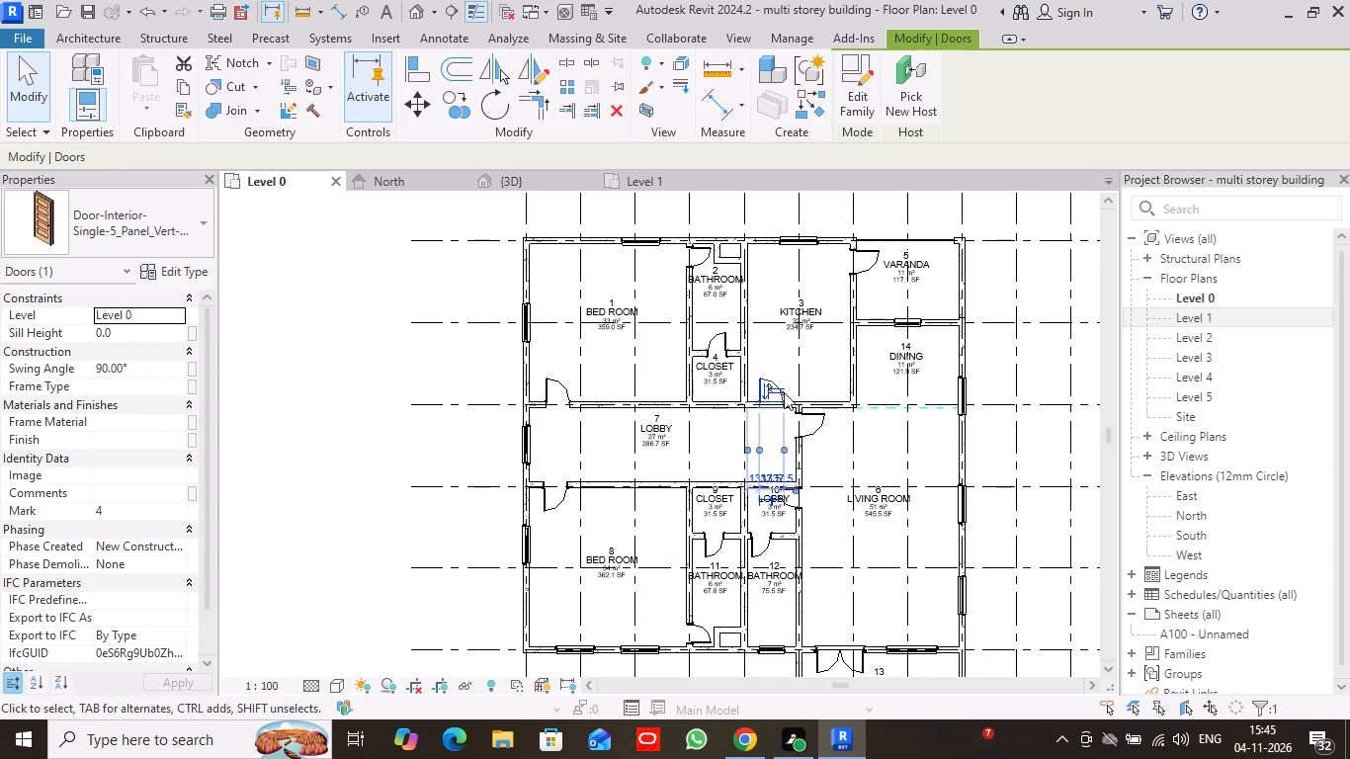
pyautogui.press('Left')
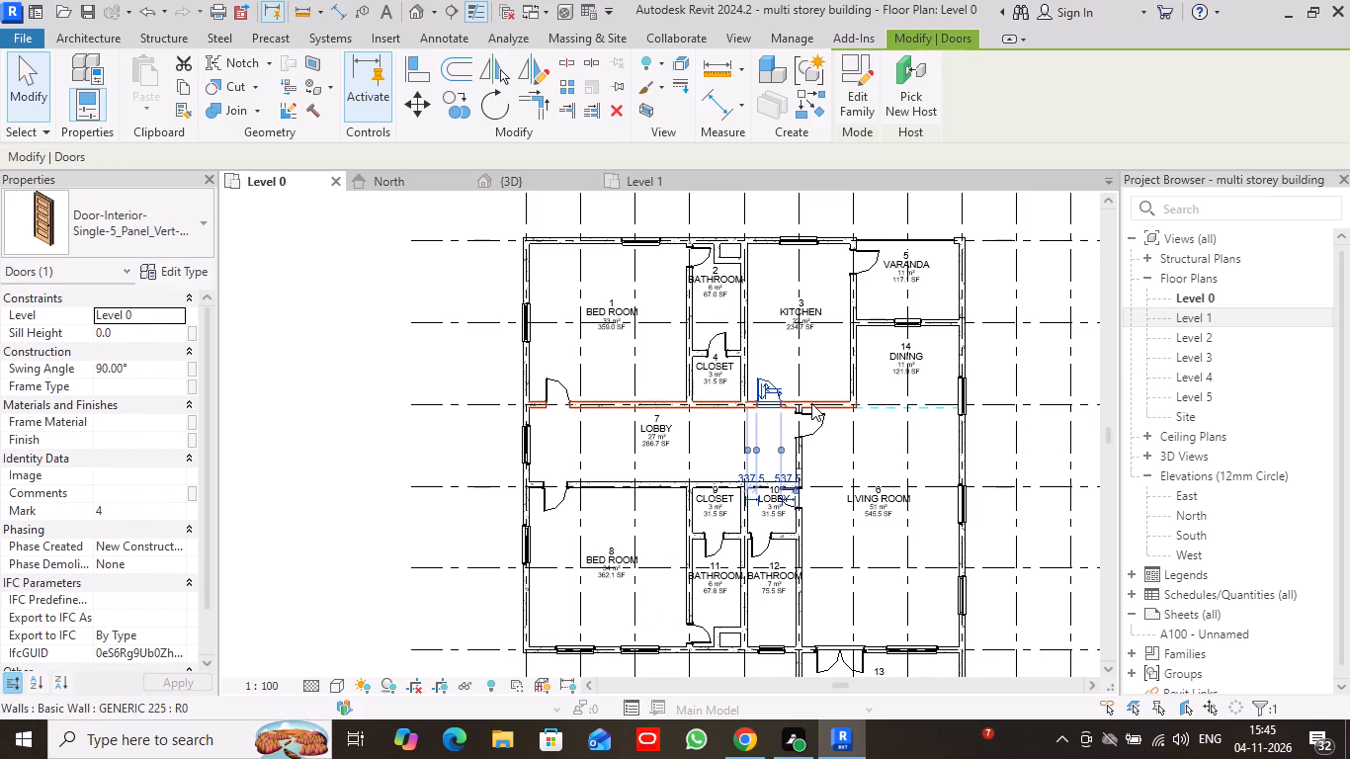
pyautogui.press('Left')
pyautogui.click(410, 401)
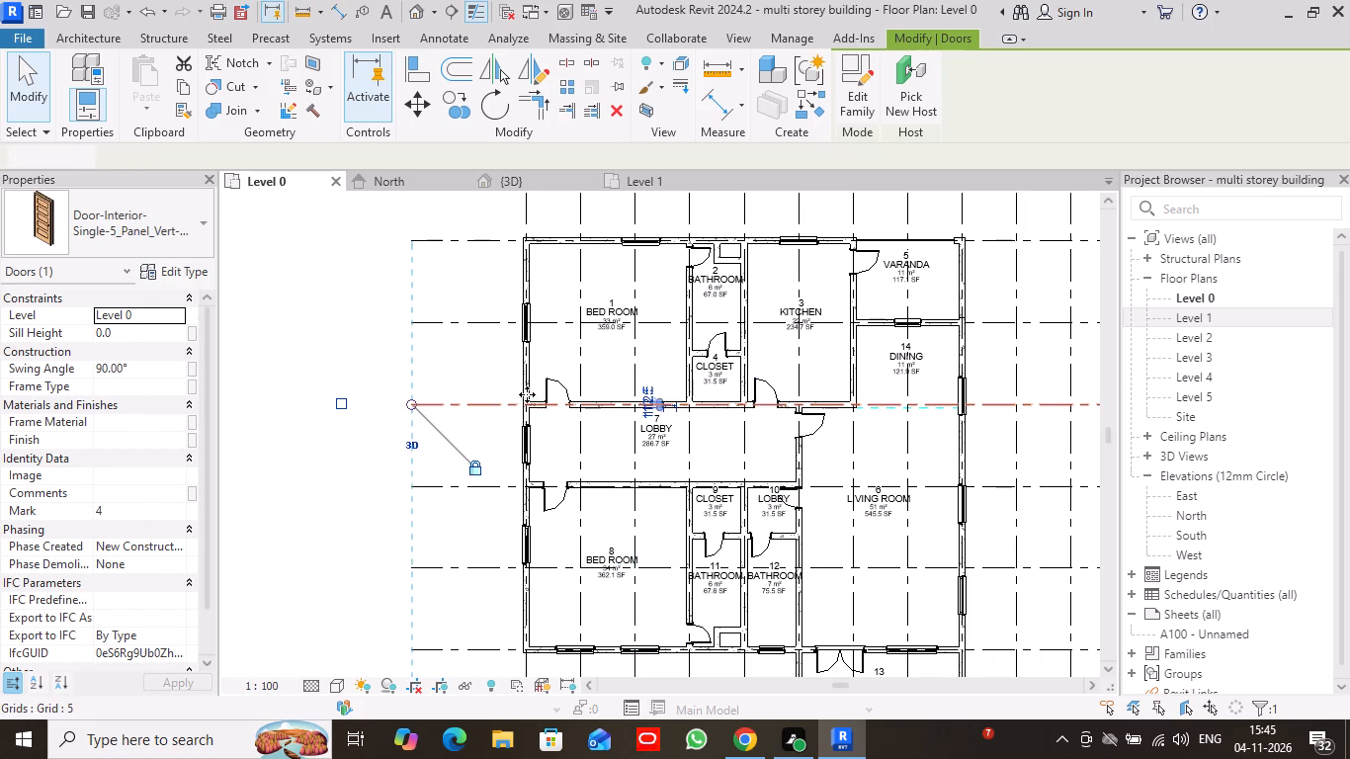
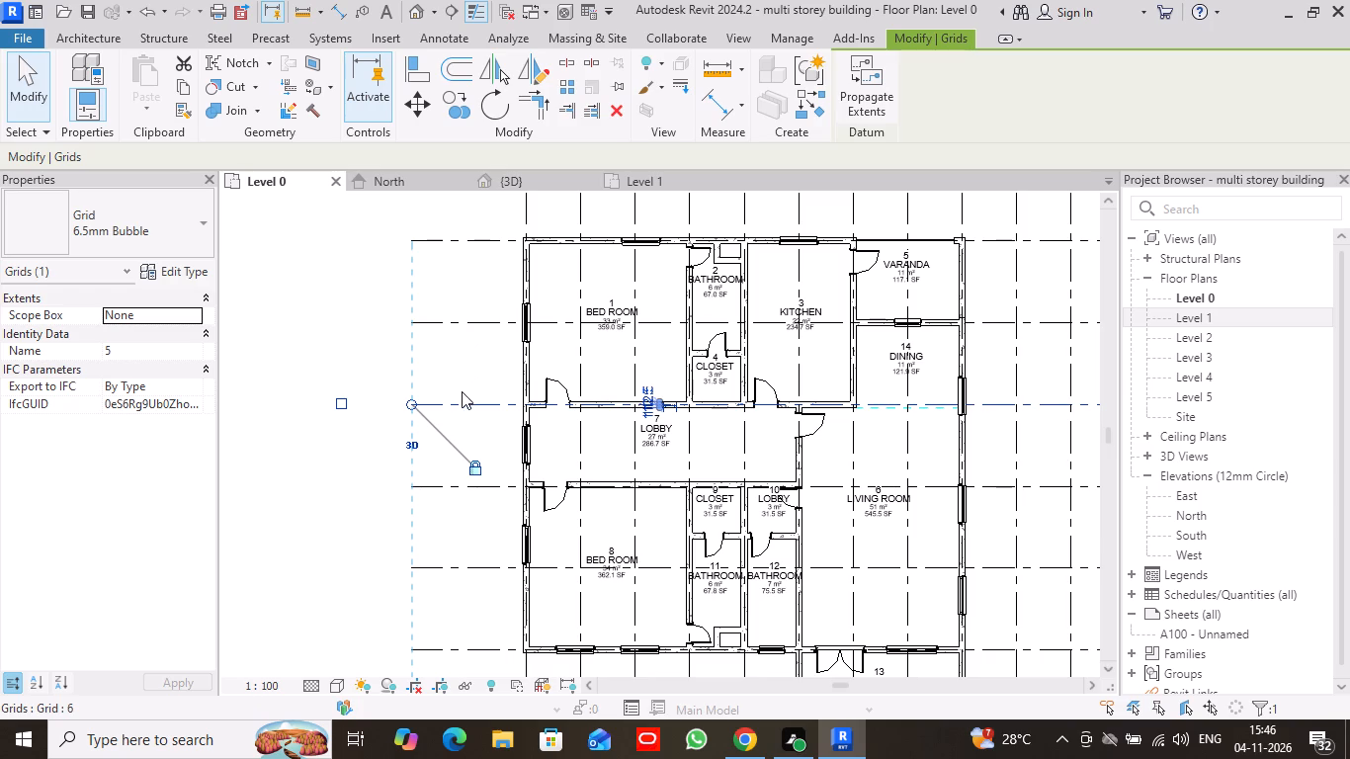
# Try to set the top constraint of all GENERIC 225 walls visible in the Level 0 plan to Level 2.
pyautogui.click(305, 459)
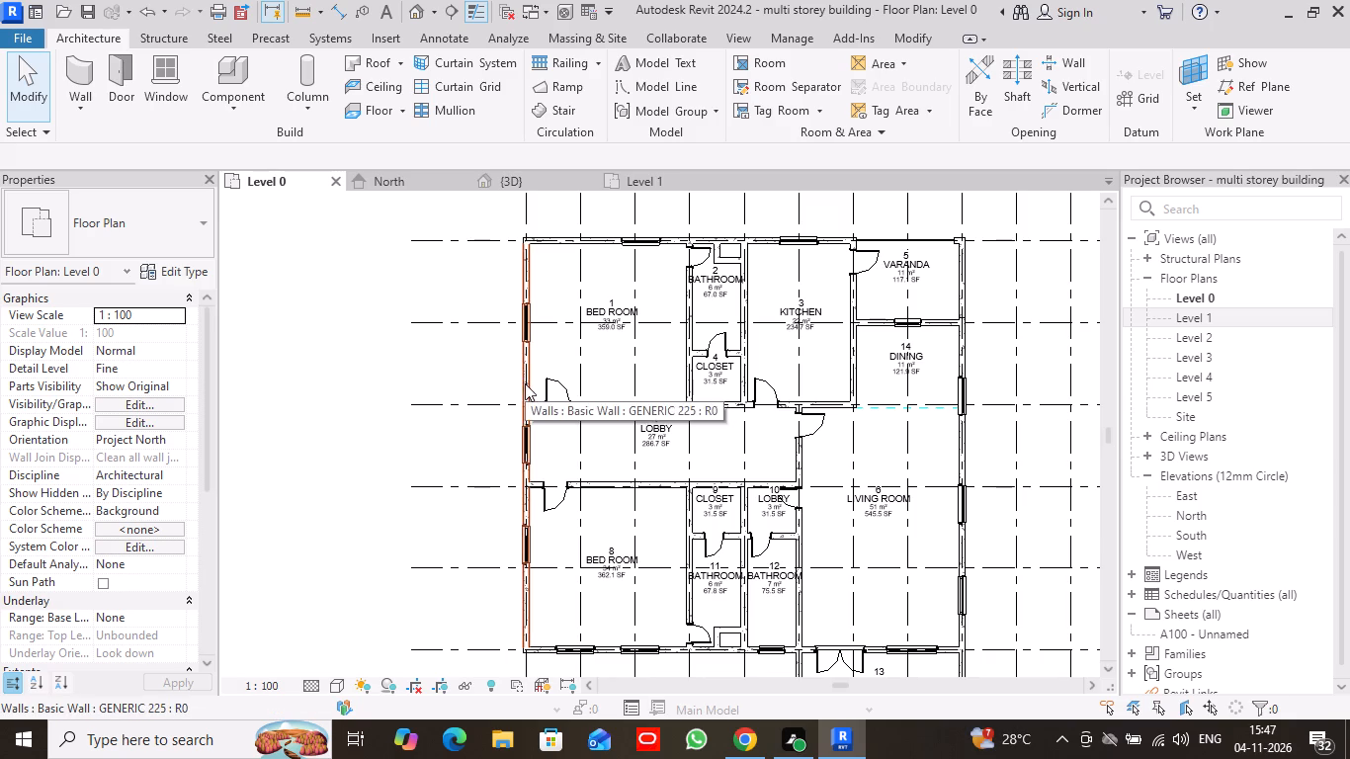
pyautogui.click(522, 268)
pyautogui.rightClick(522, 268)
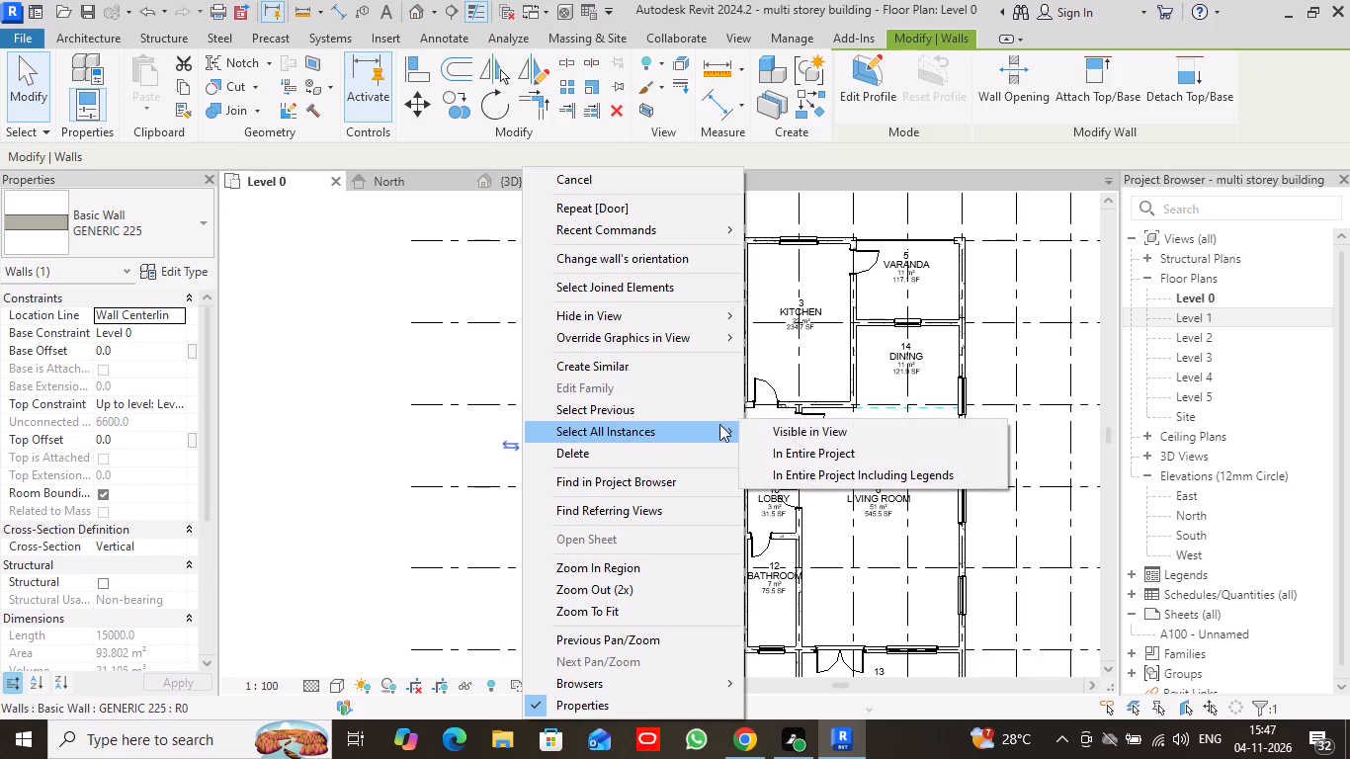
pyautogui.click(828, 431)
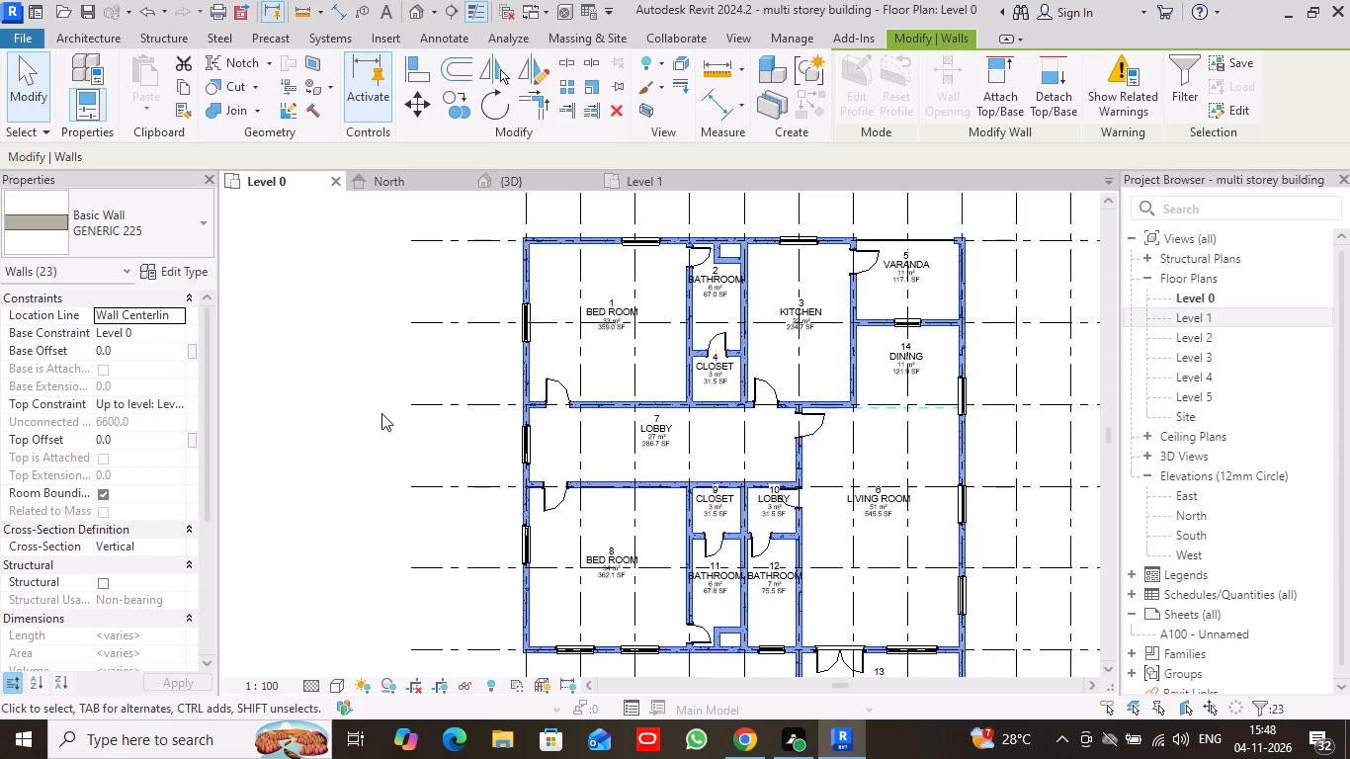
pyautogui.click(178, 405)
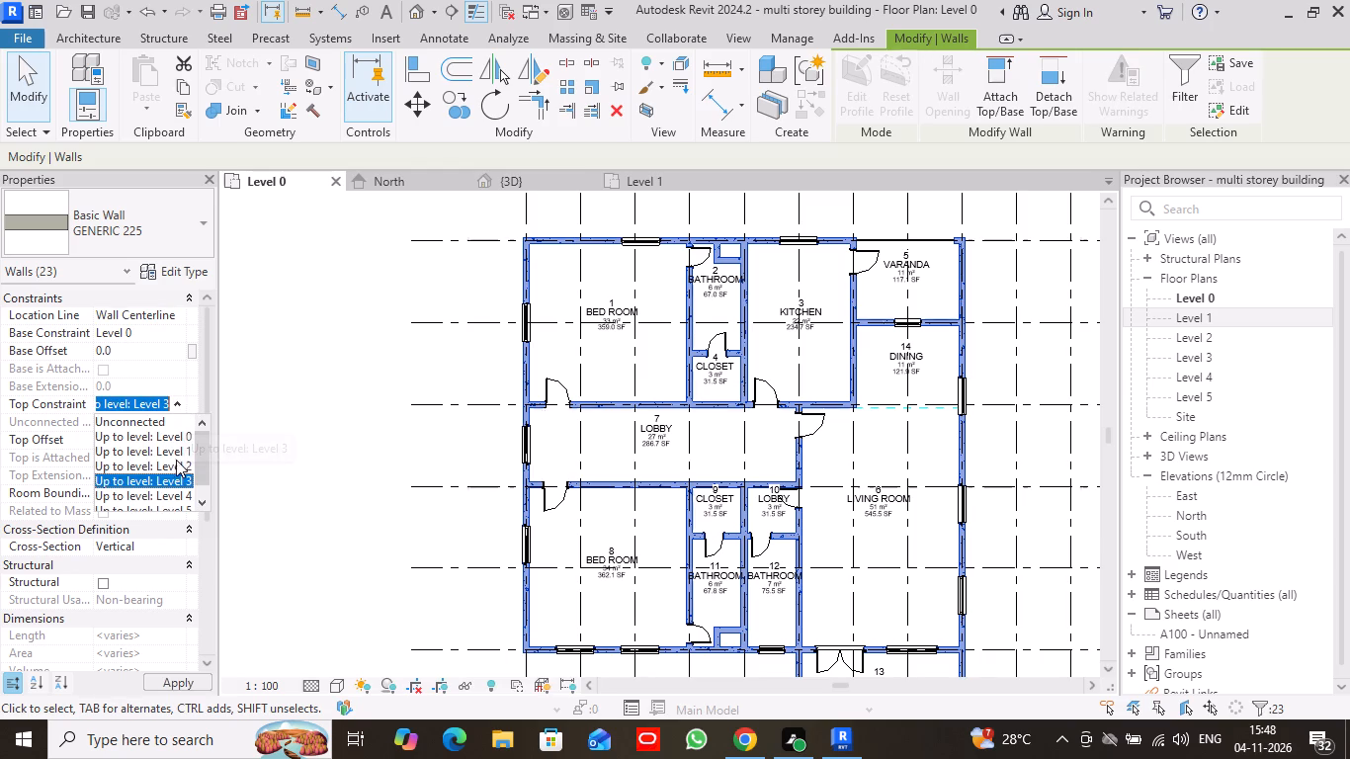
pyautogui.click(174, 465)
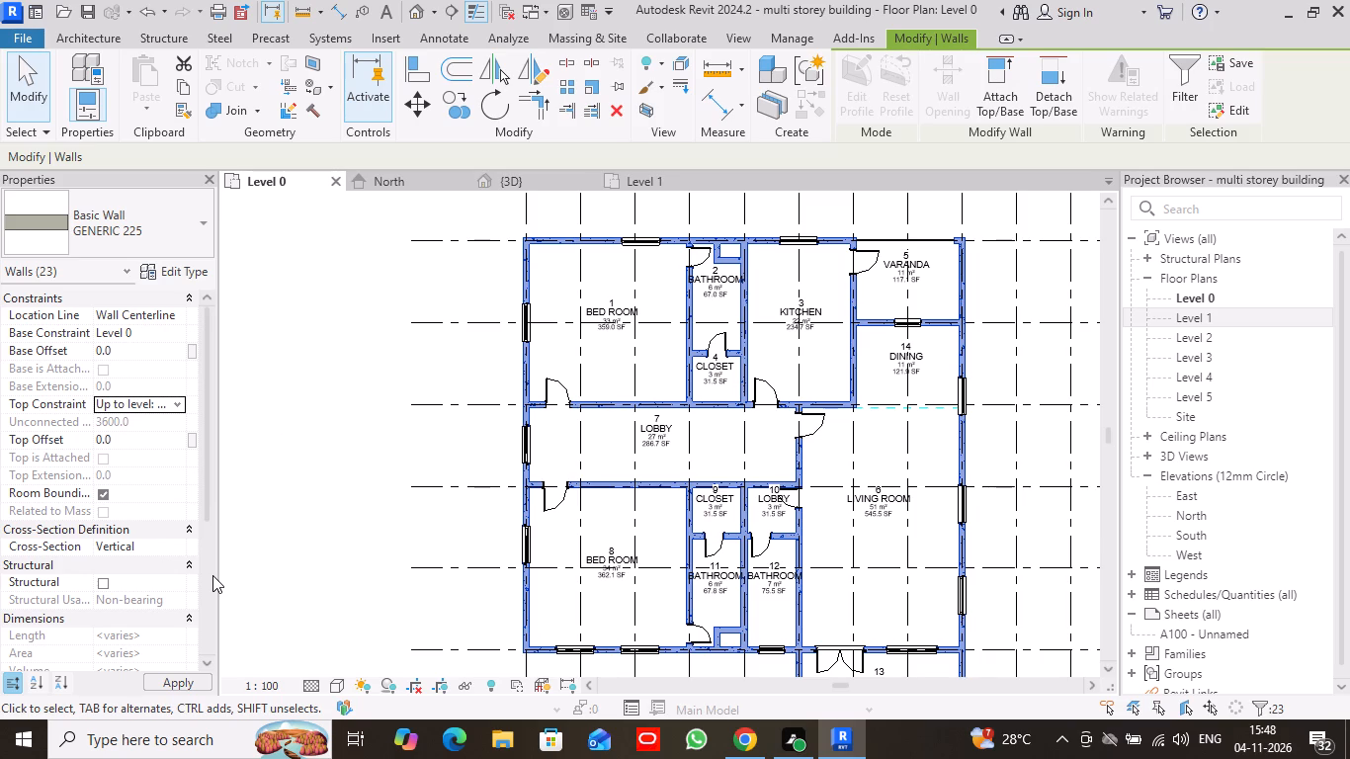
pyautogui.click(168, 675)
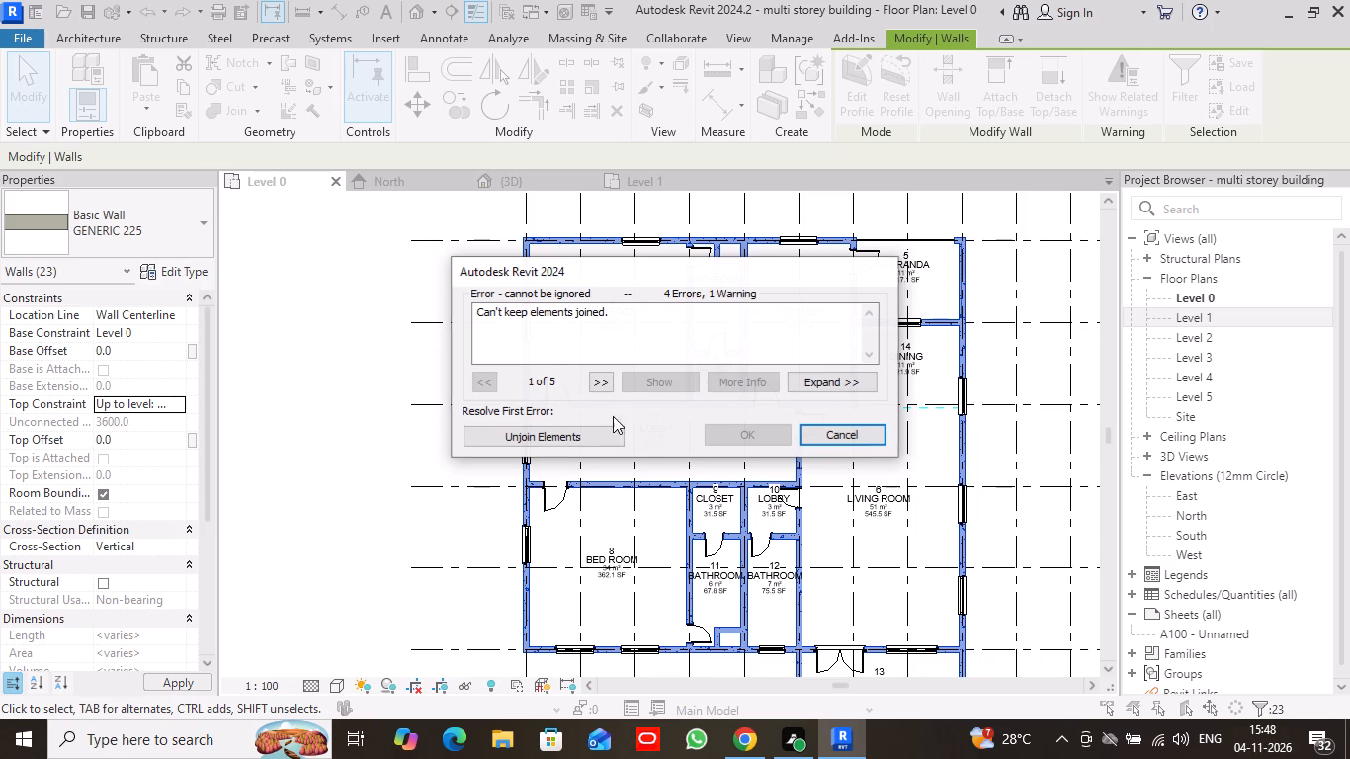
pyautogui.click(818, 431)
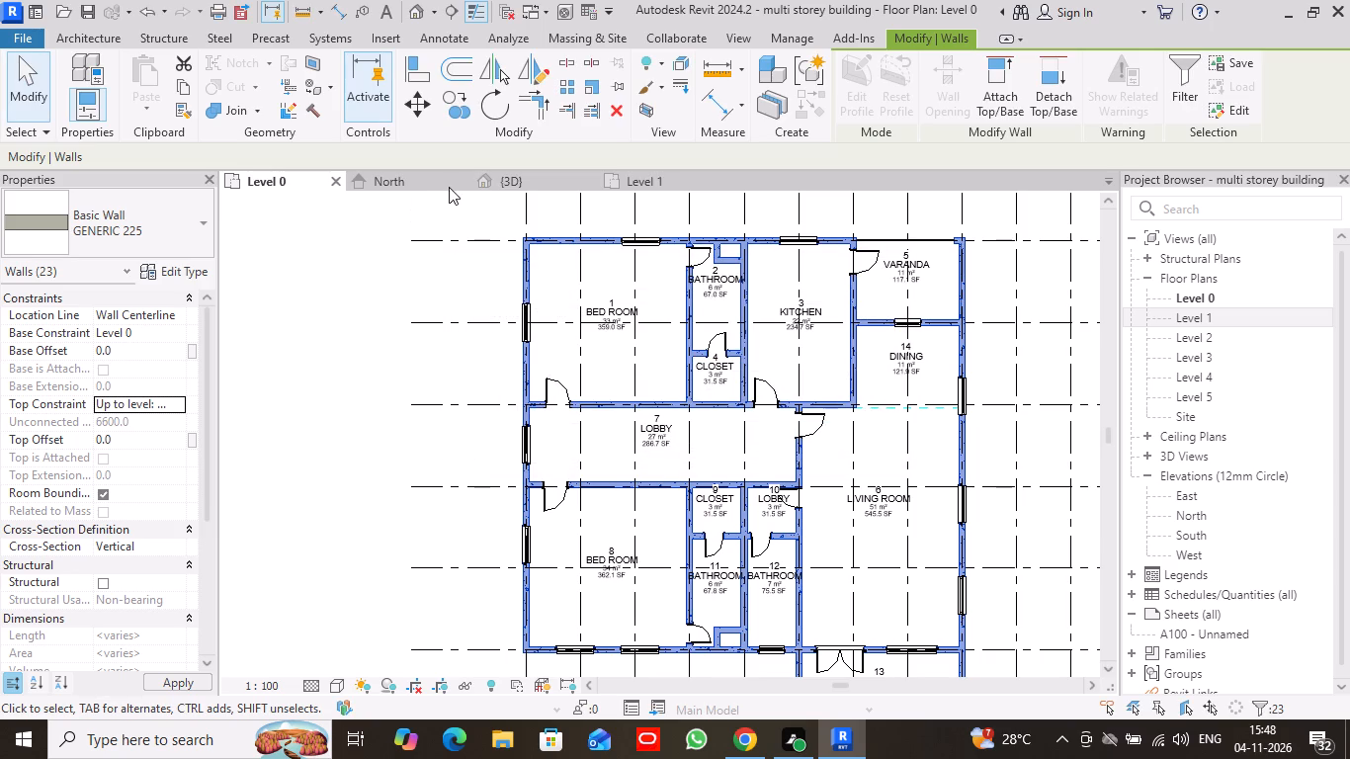
# Examine the wall heights against the level lines in the 3D view from the back, and check the Level 1 plan.
pyautogui.click(519, 184)
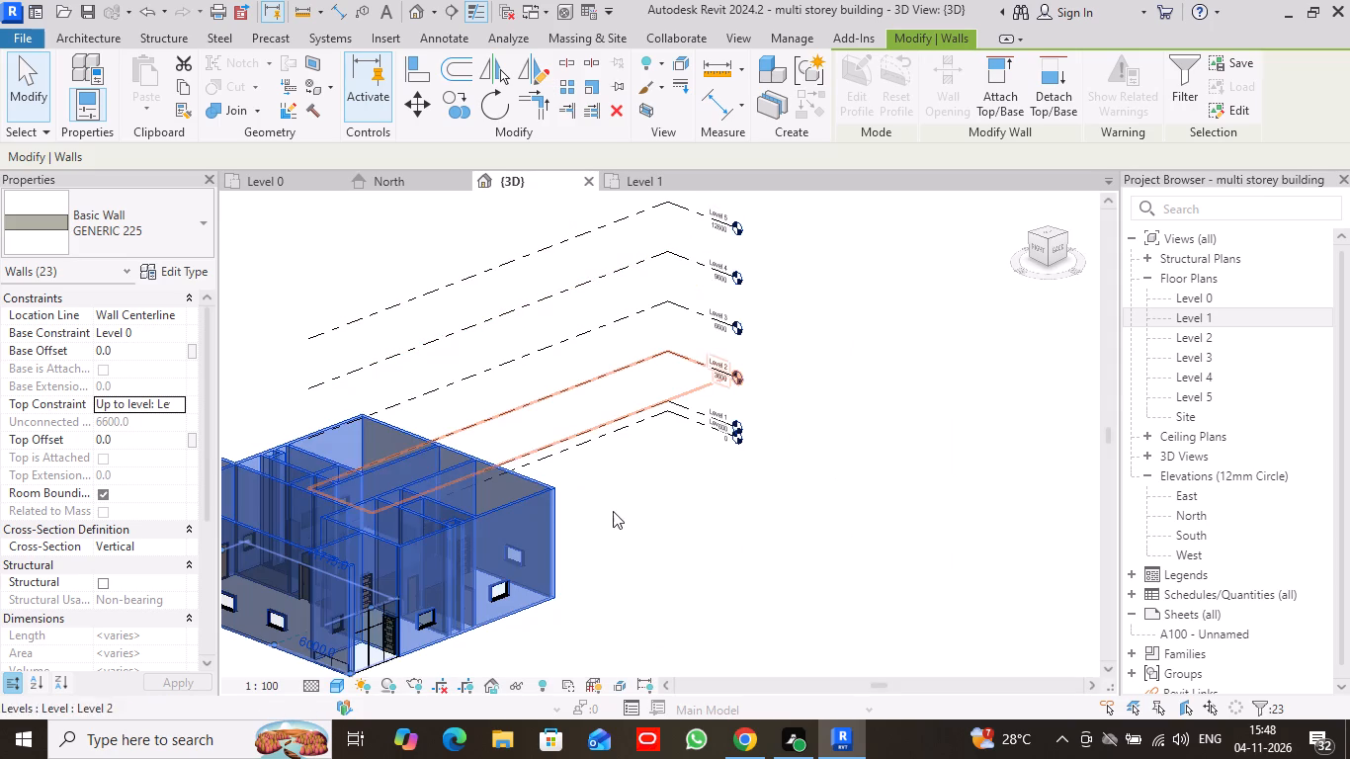
pyautogui.click(642, 512)
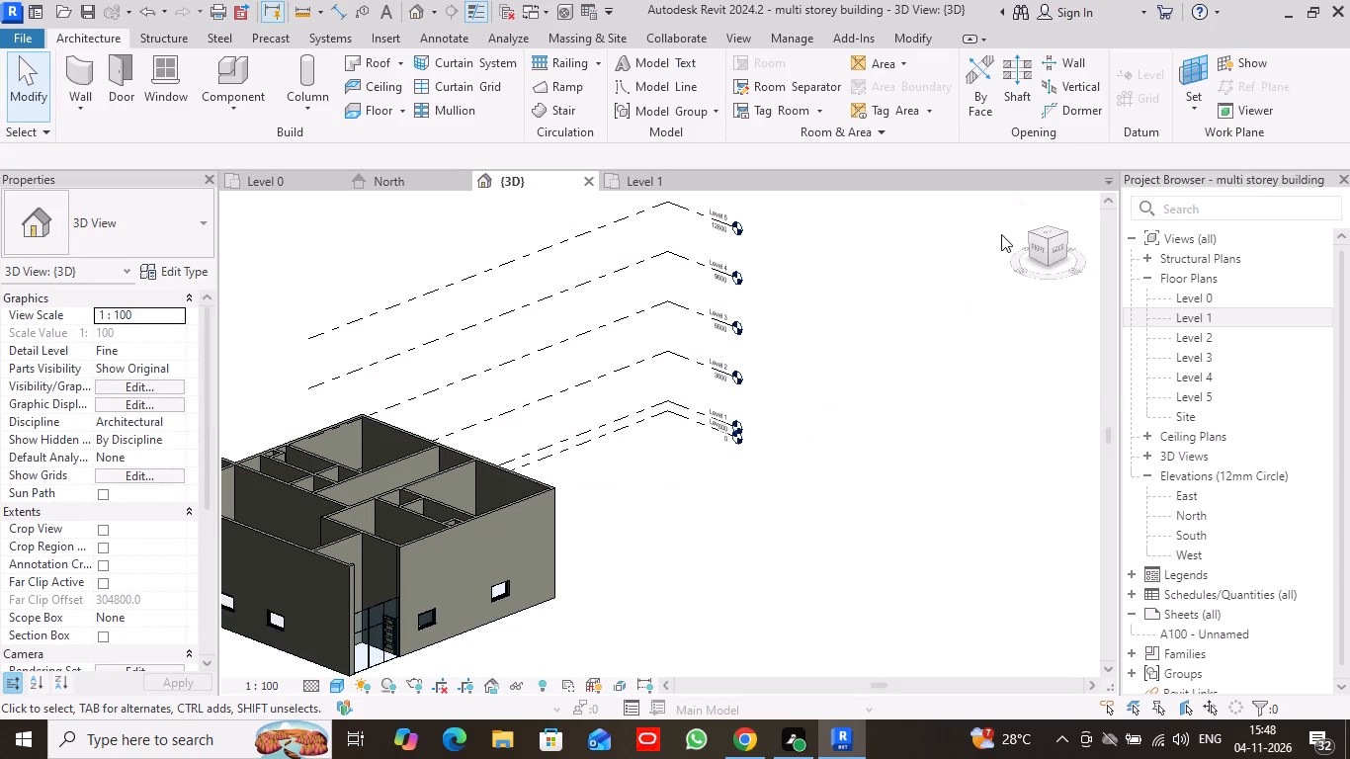
pyautogui.click(1056, 248)
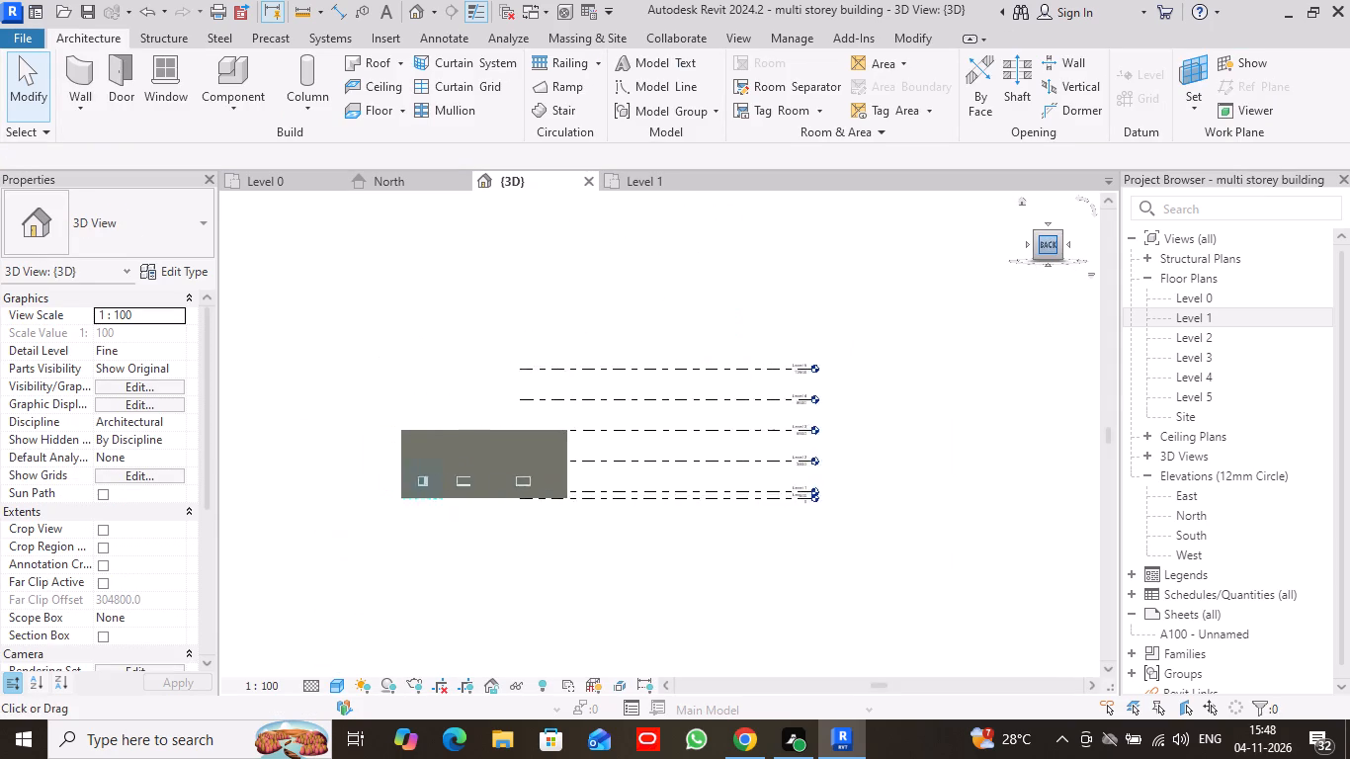
pyautogui.scroll(3, 671, 528)
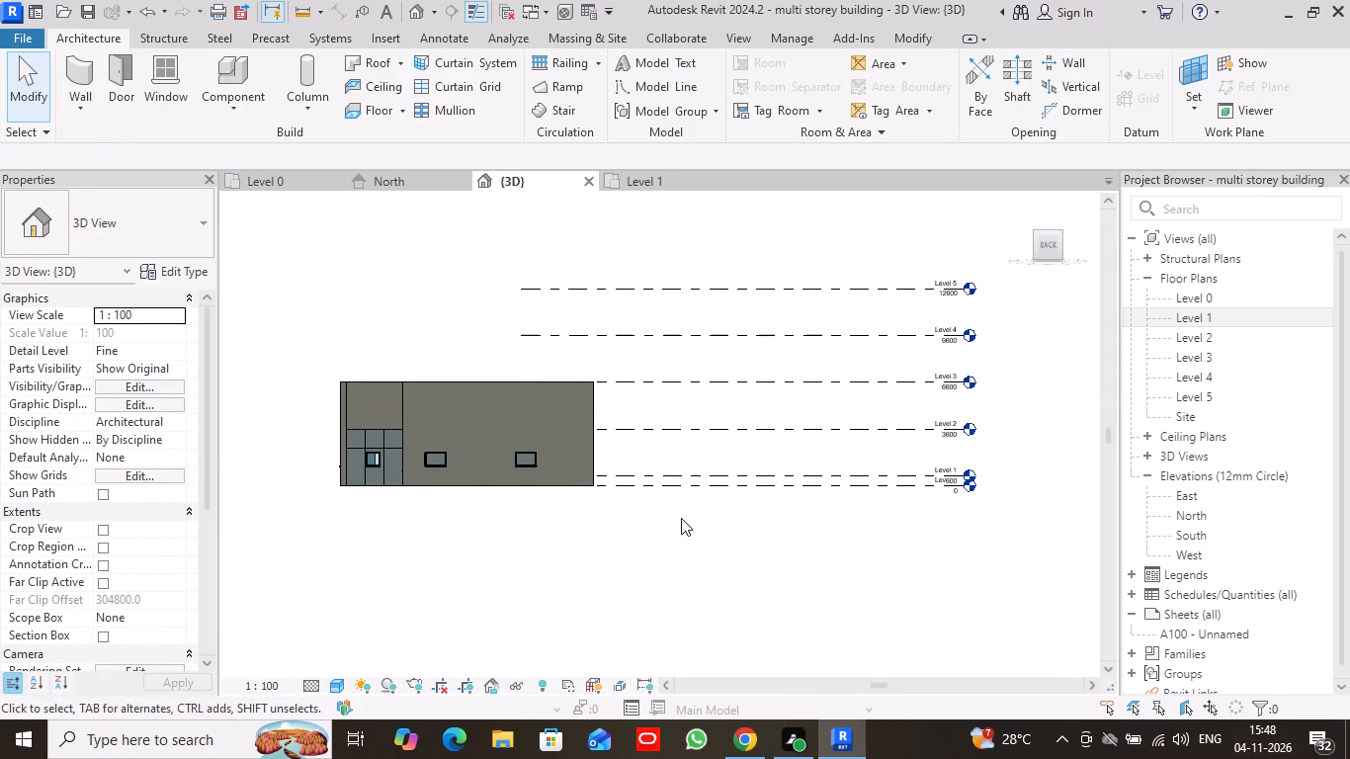
pyautogui.scroll(2, 697, 525)
pyautogui.scroll(-3, 697, 525)
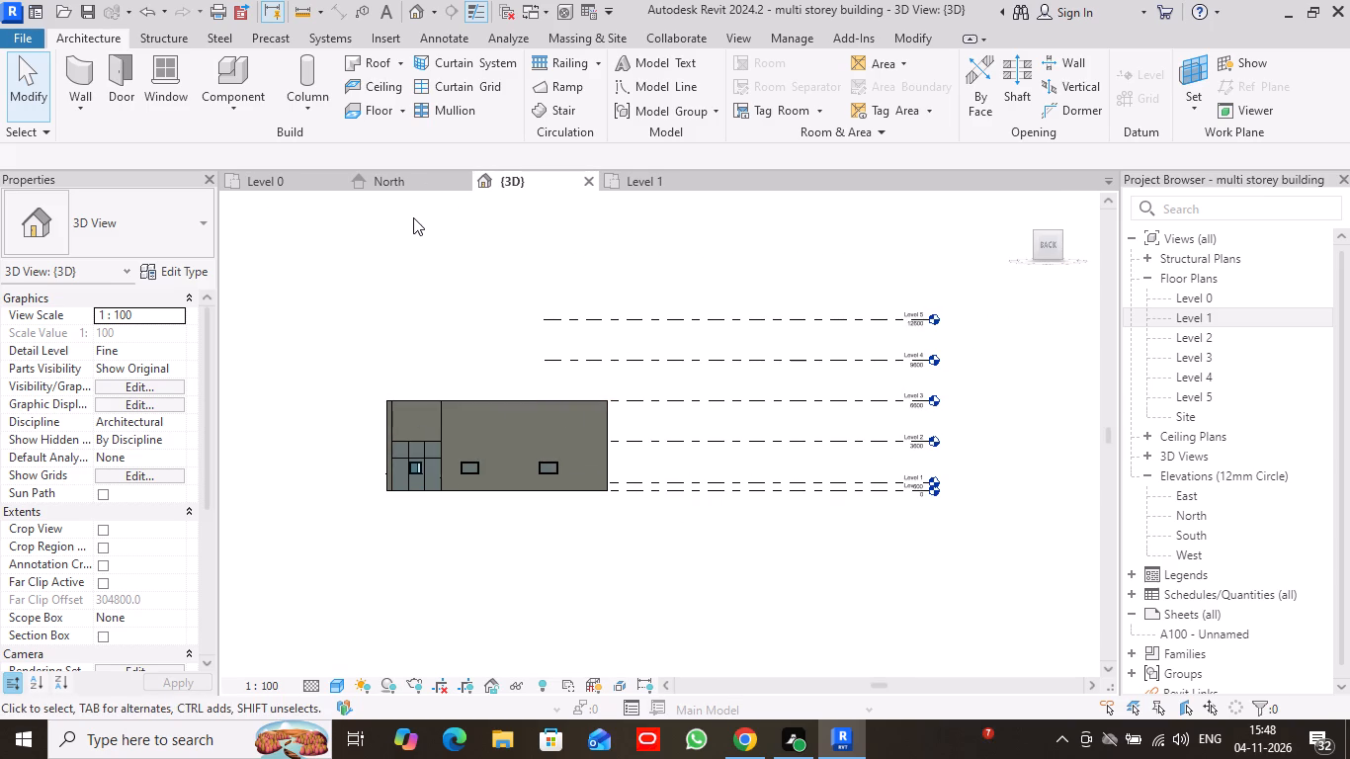
pyautogui.click(641, 177)
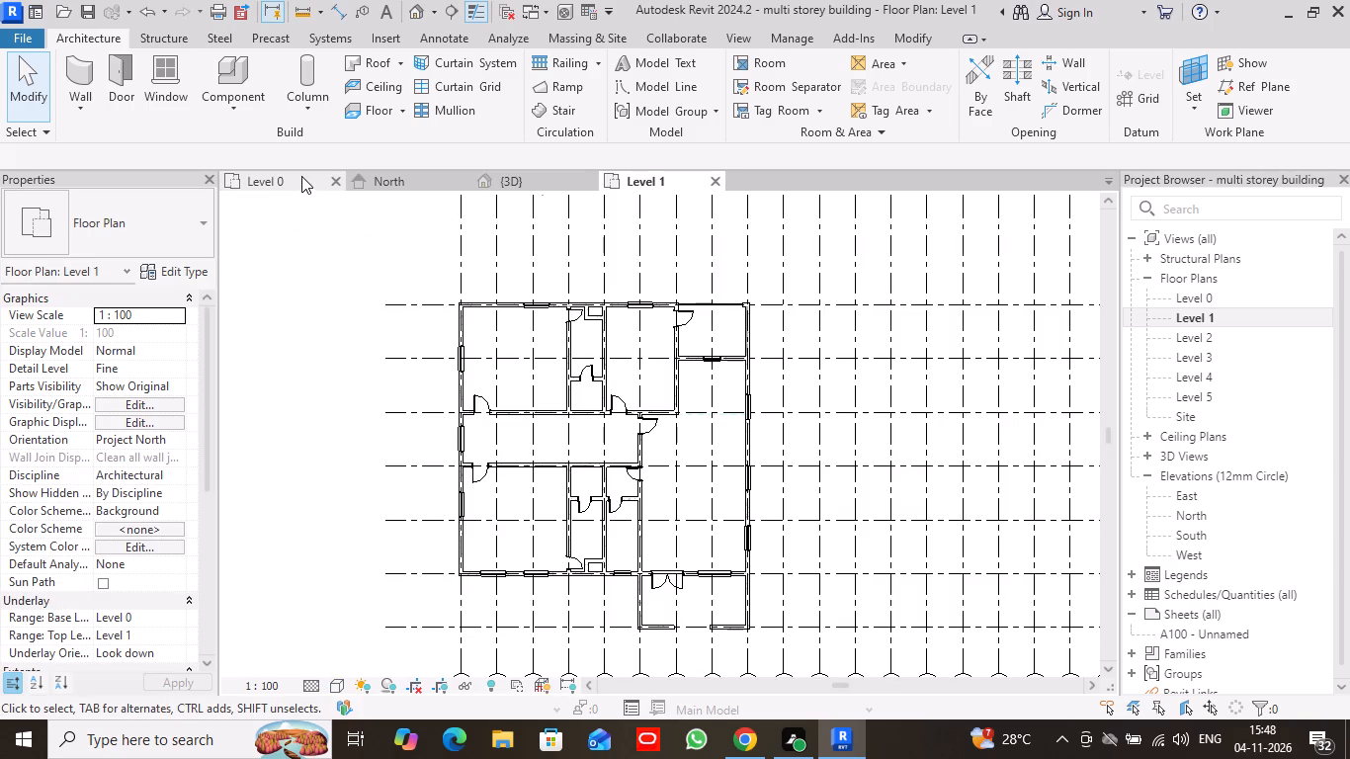
# Set the top constraint of all GENERIC 225 walls visible in the Level 0 plan to Level 2, unjoining and deleting the conflicting elements.
pyautogui.click(301, 176)
pyautogui.scroll(-3, 718, 323)
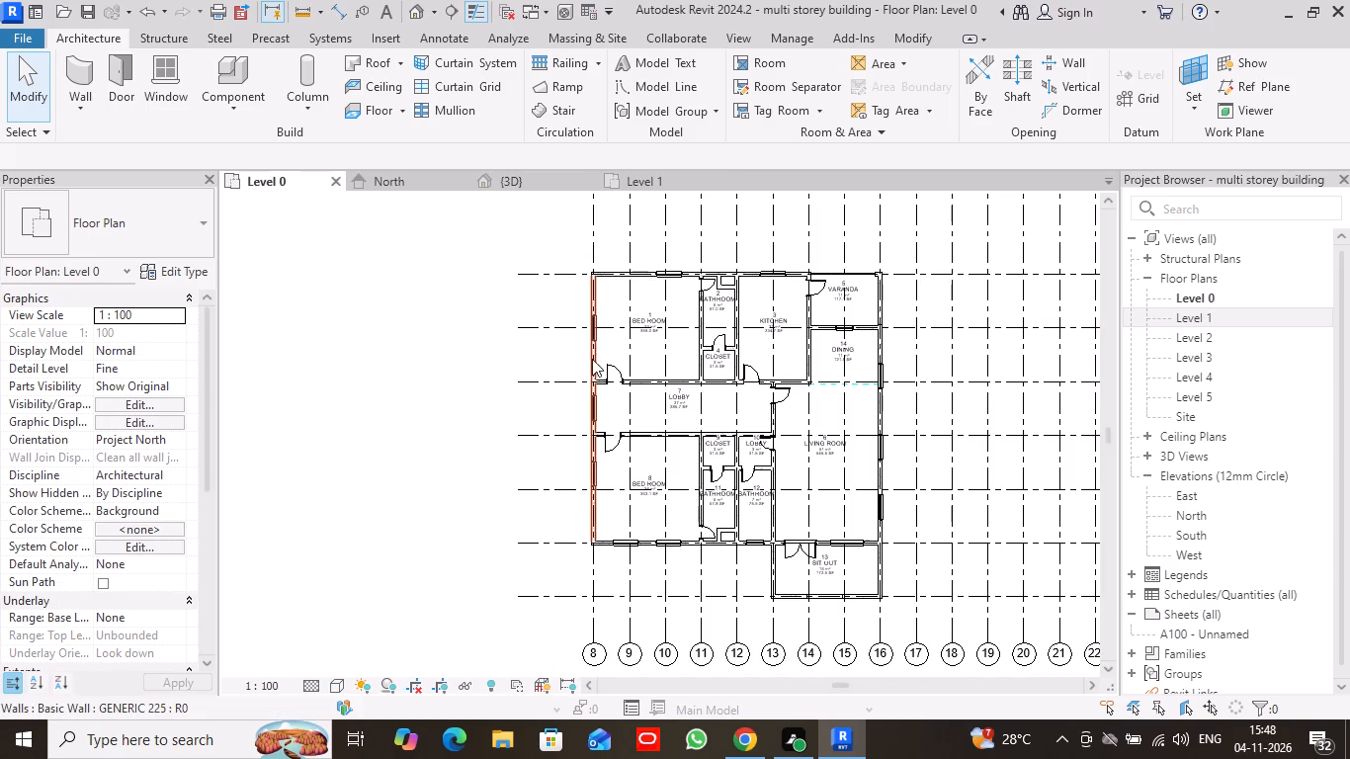
pyautogui.click(589, 300)
pyautogui.rightClick(589, 300)
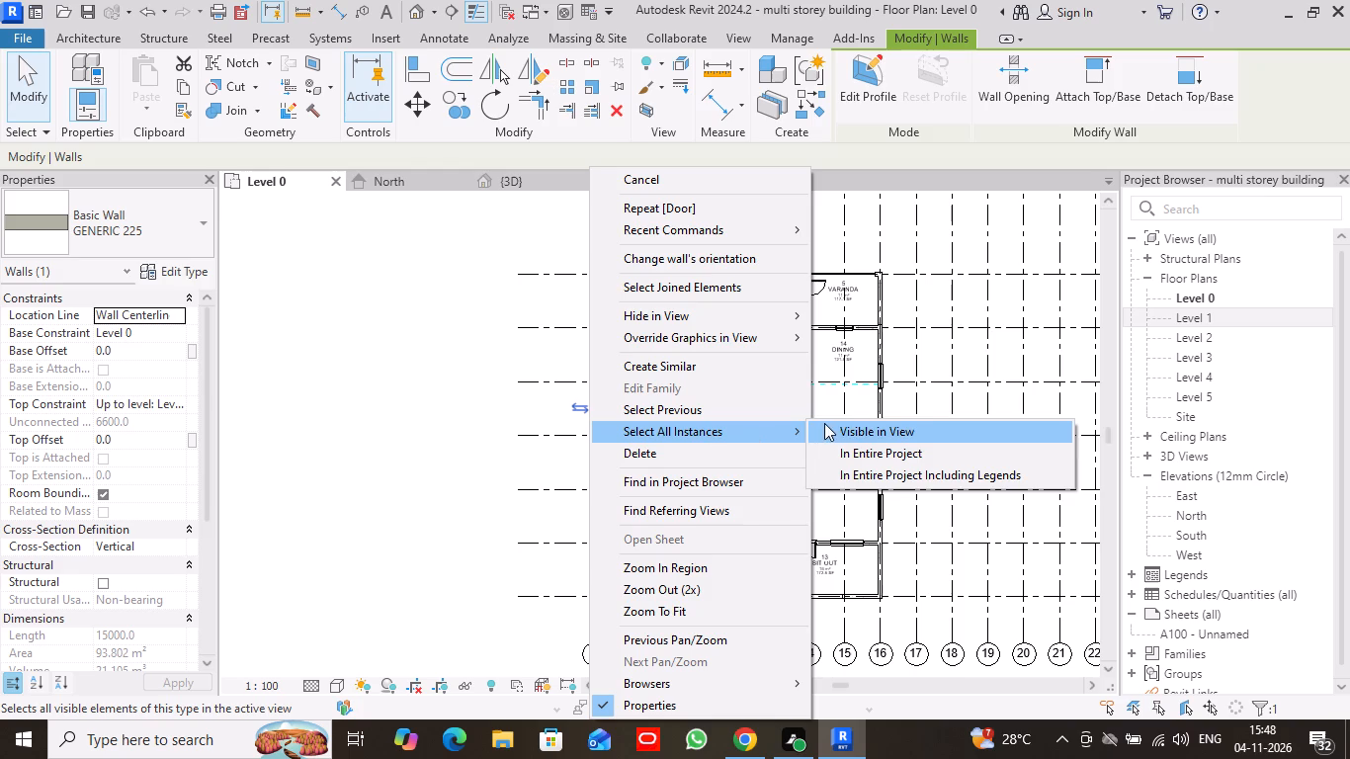
pyautogui.click(872, 423)
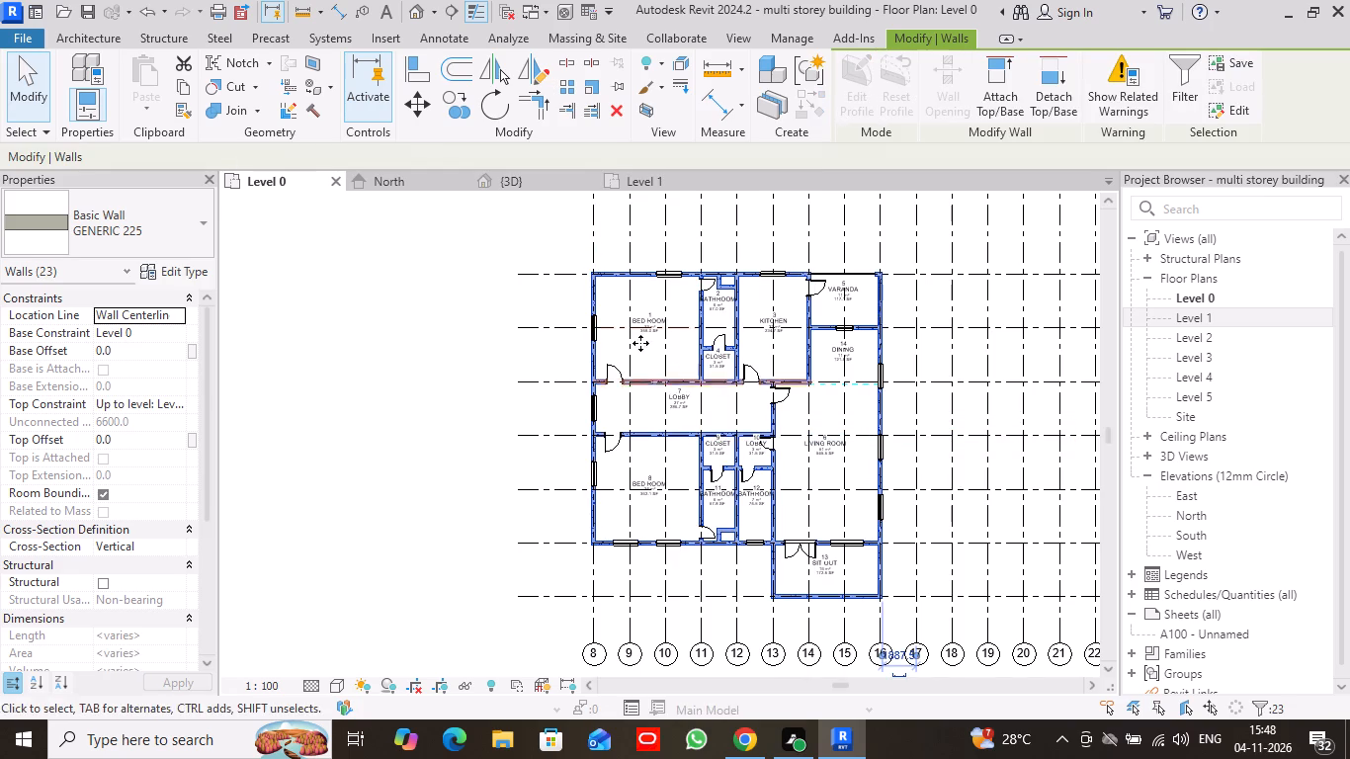
pyautogui.click(182, 407)
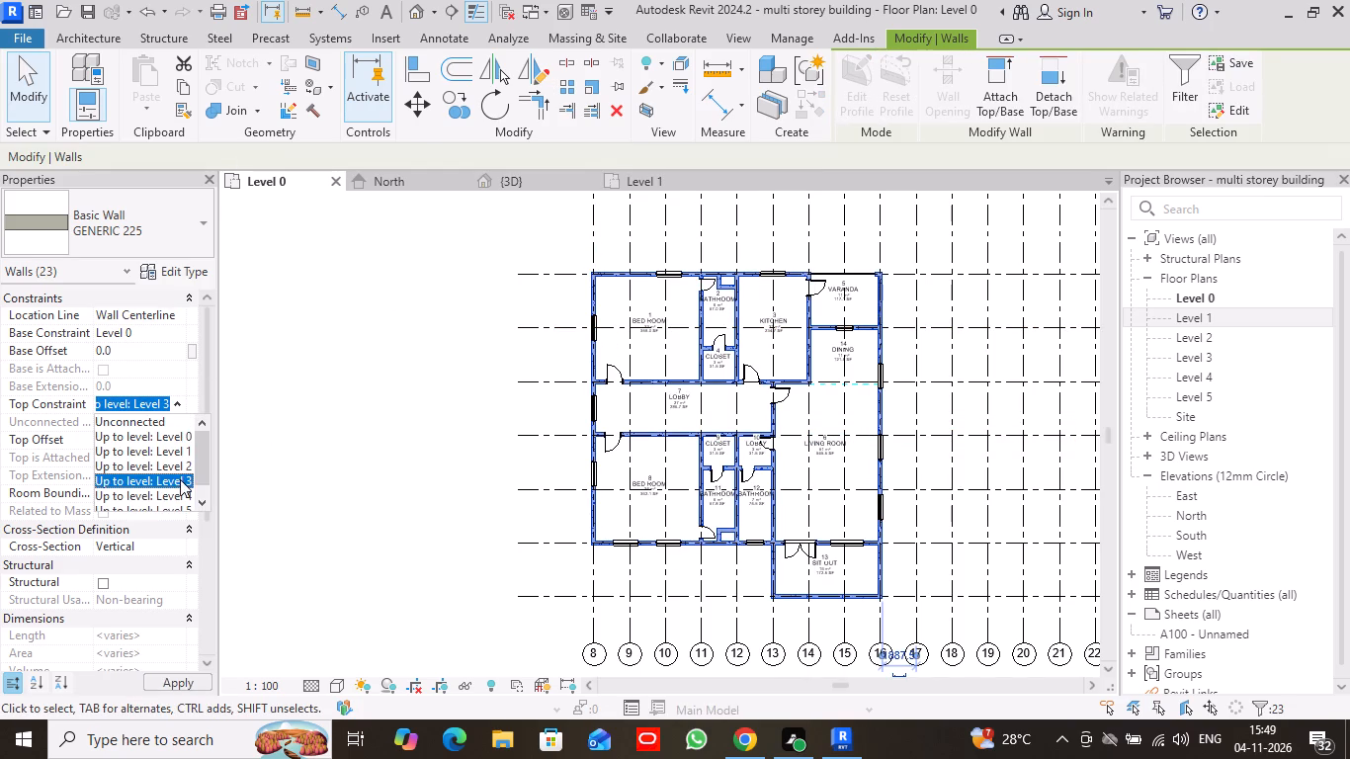
pyautogui.click(181, 470)
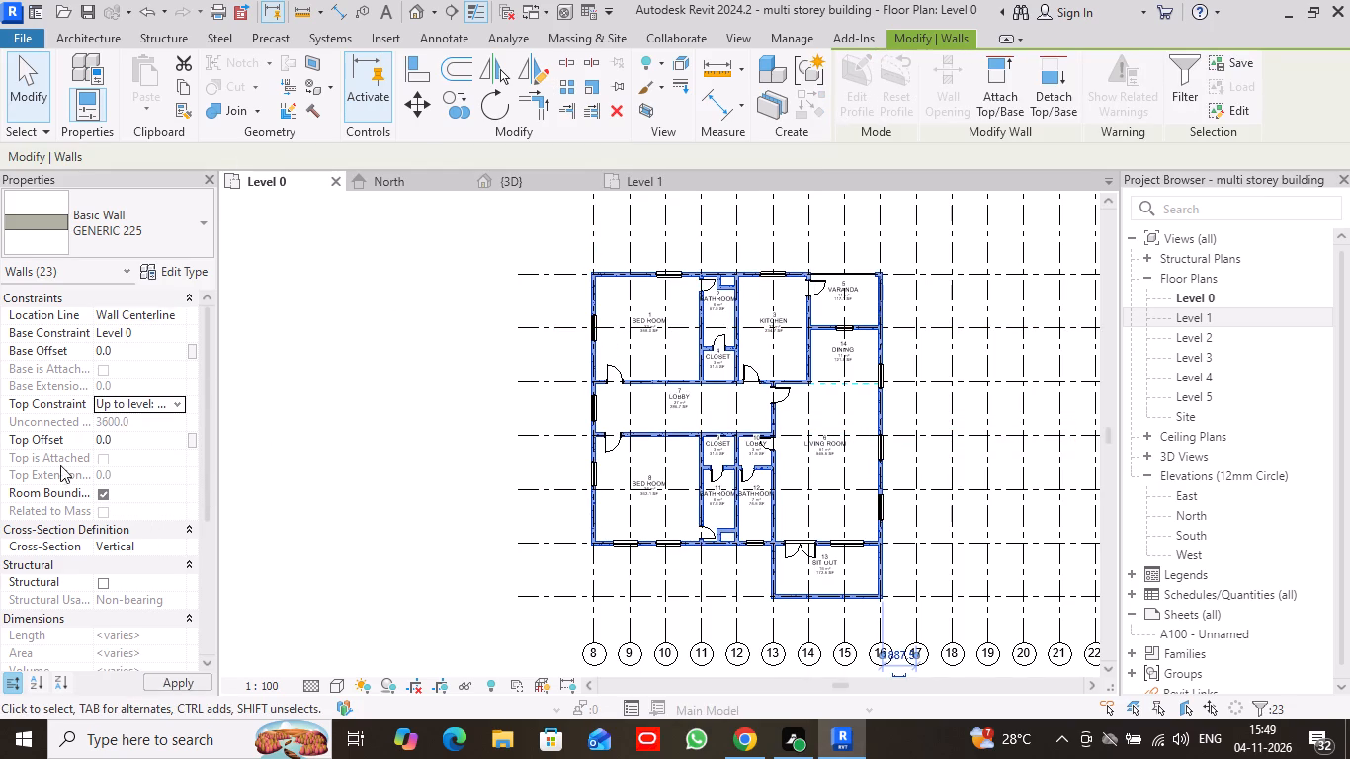
pyautogui.click(175, 682)
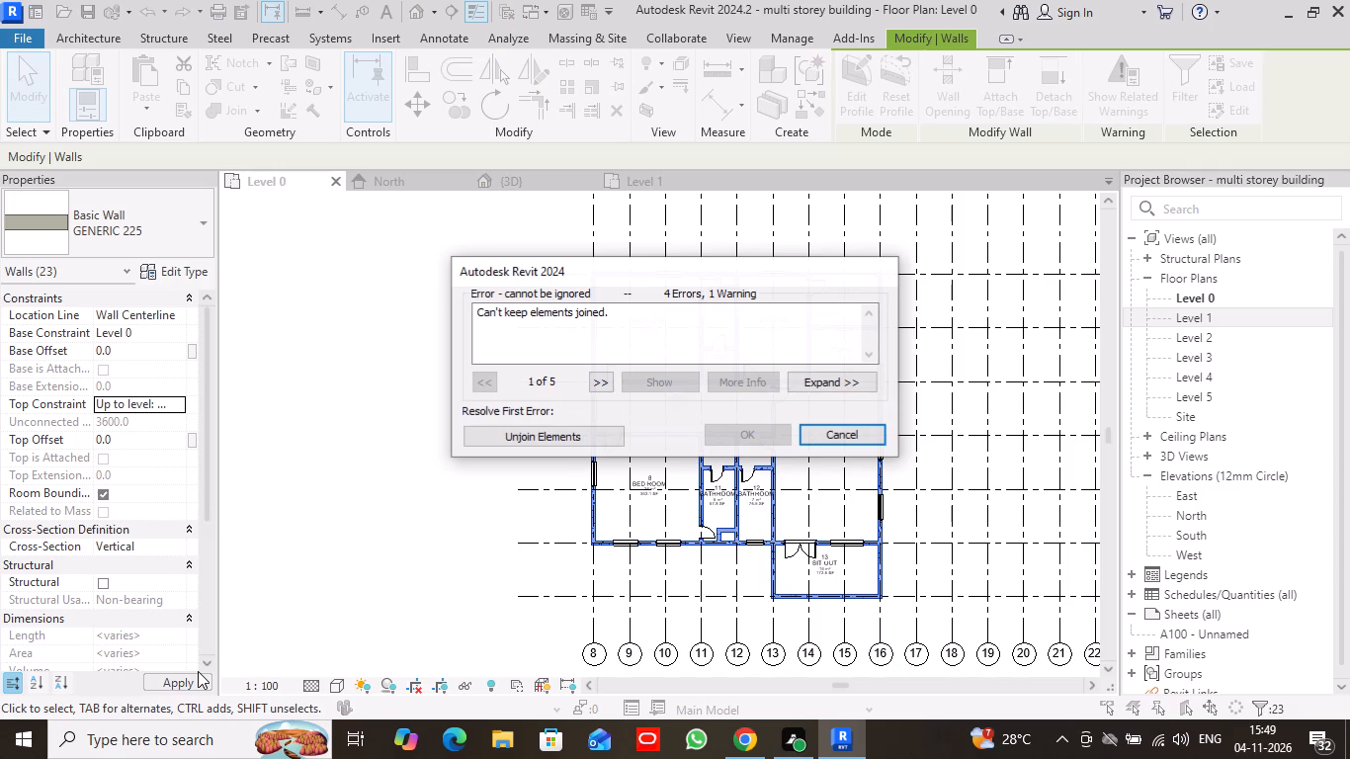
pyautogui.click(544, 441)
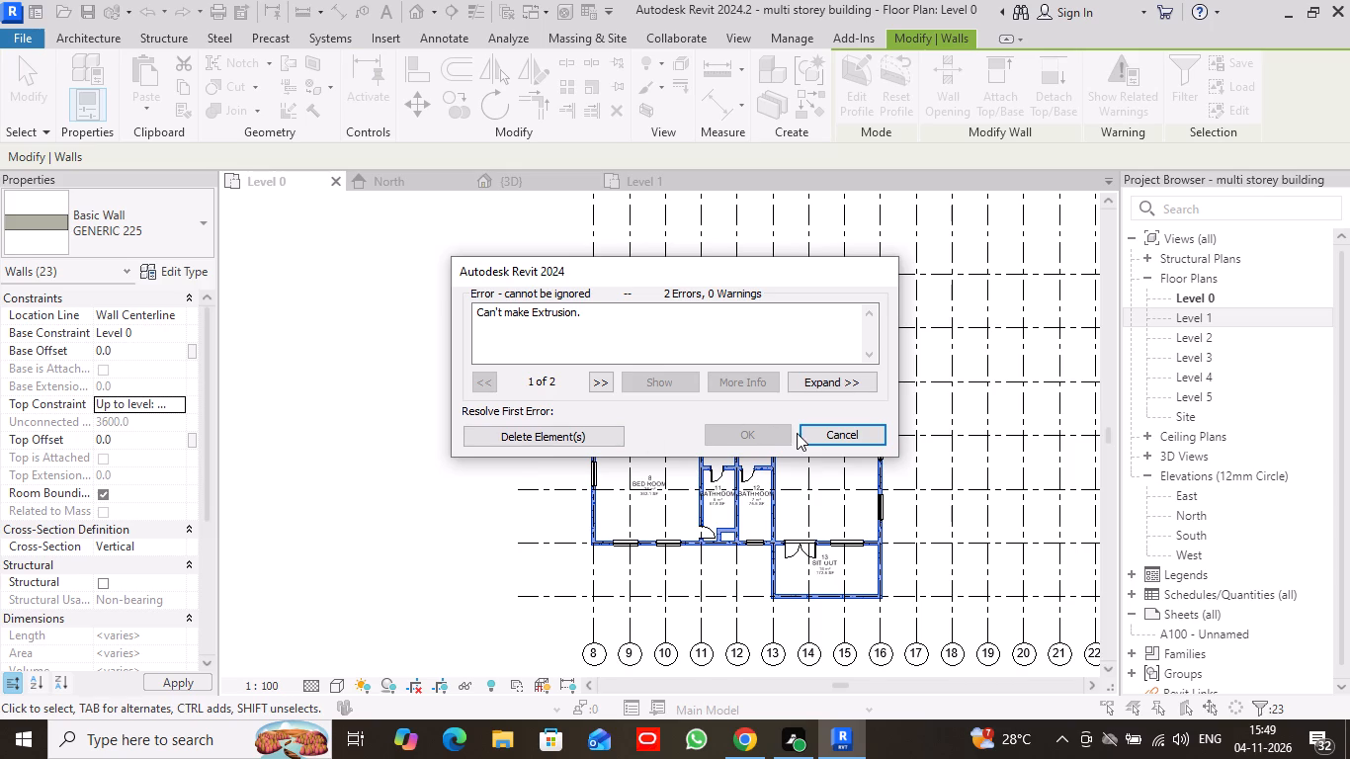
pyautogui.click(562, 438)
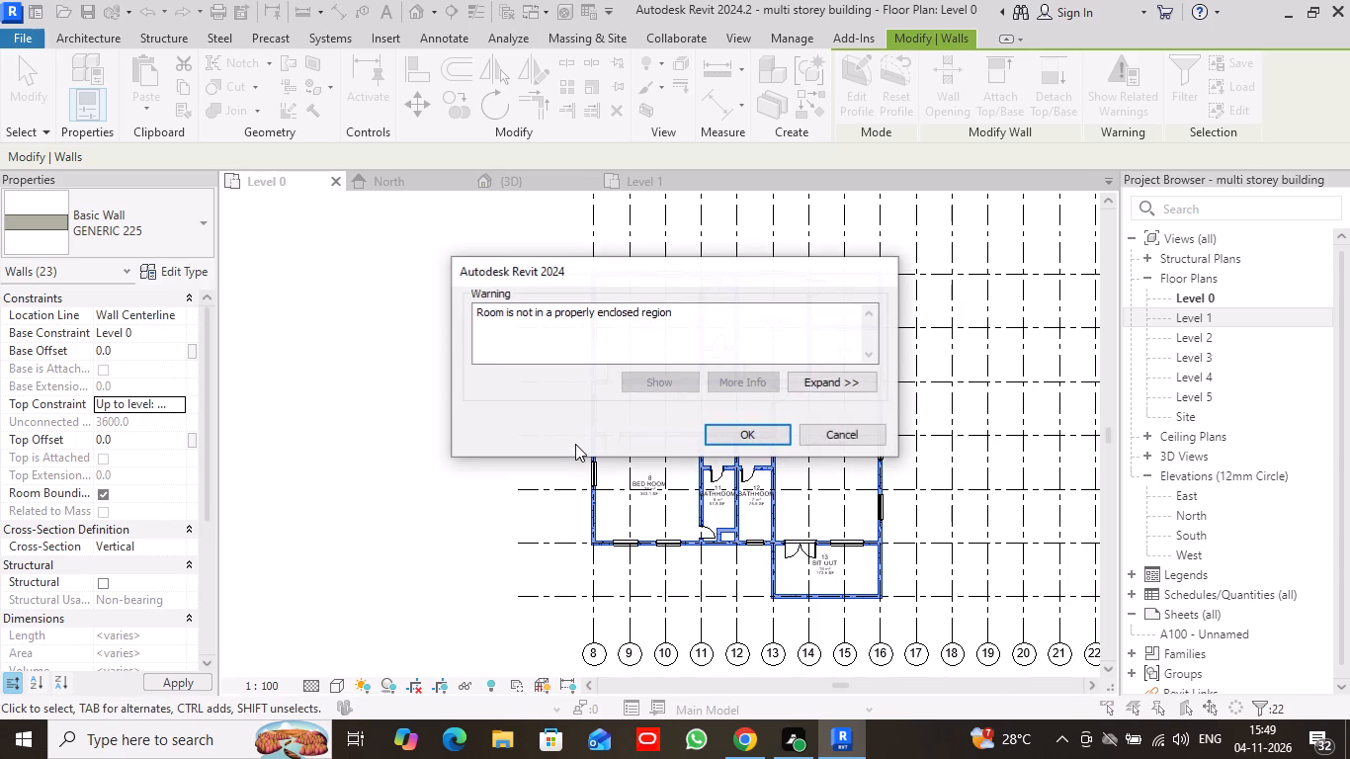
pyautogui.click(721, 428)
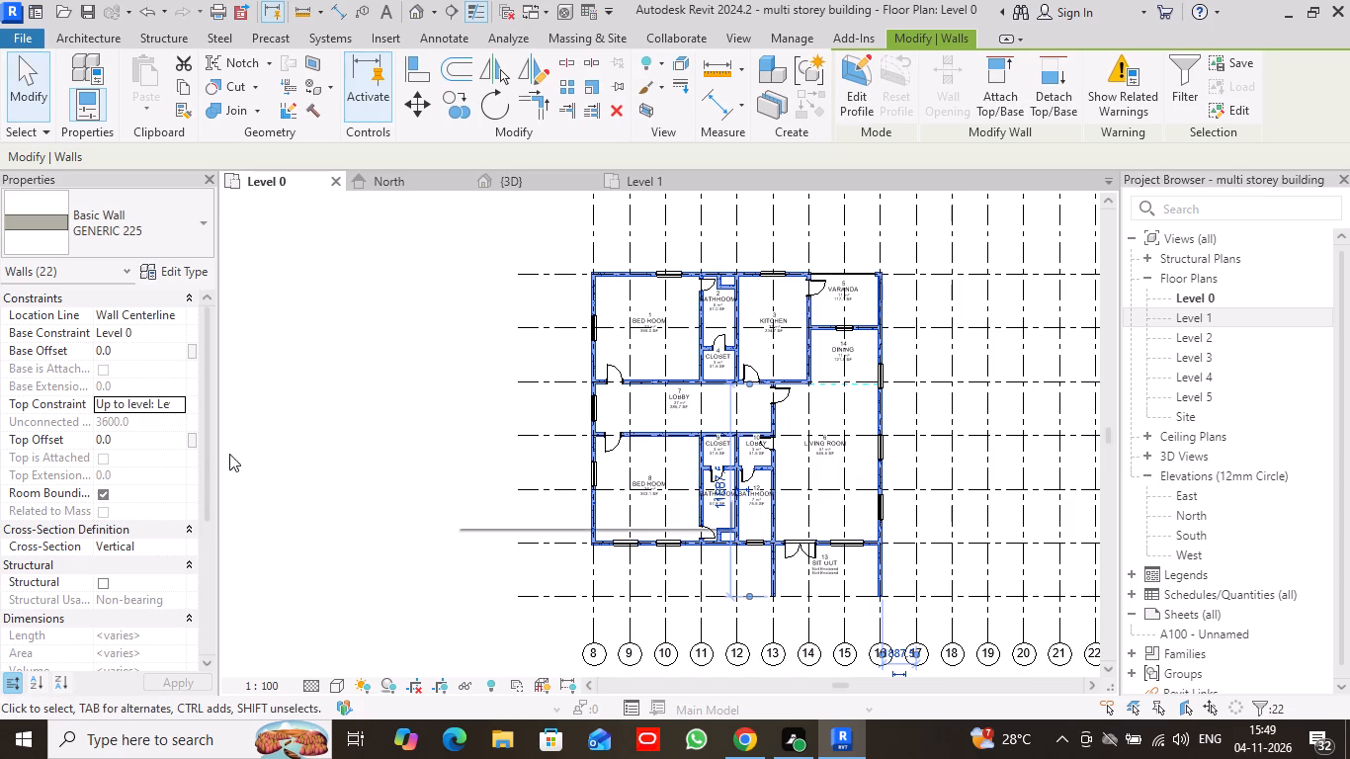
pyautogui.click(178, 401)
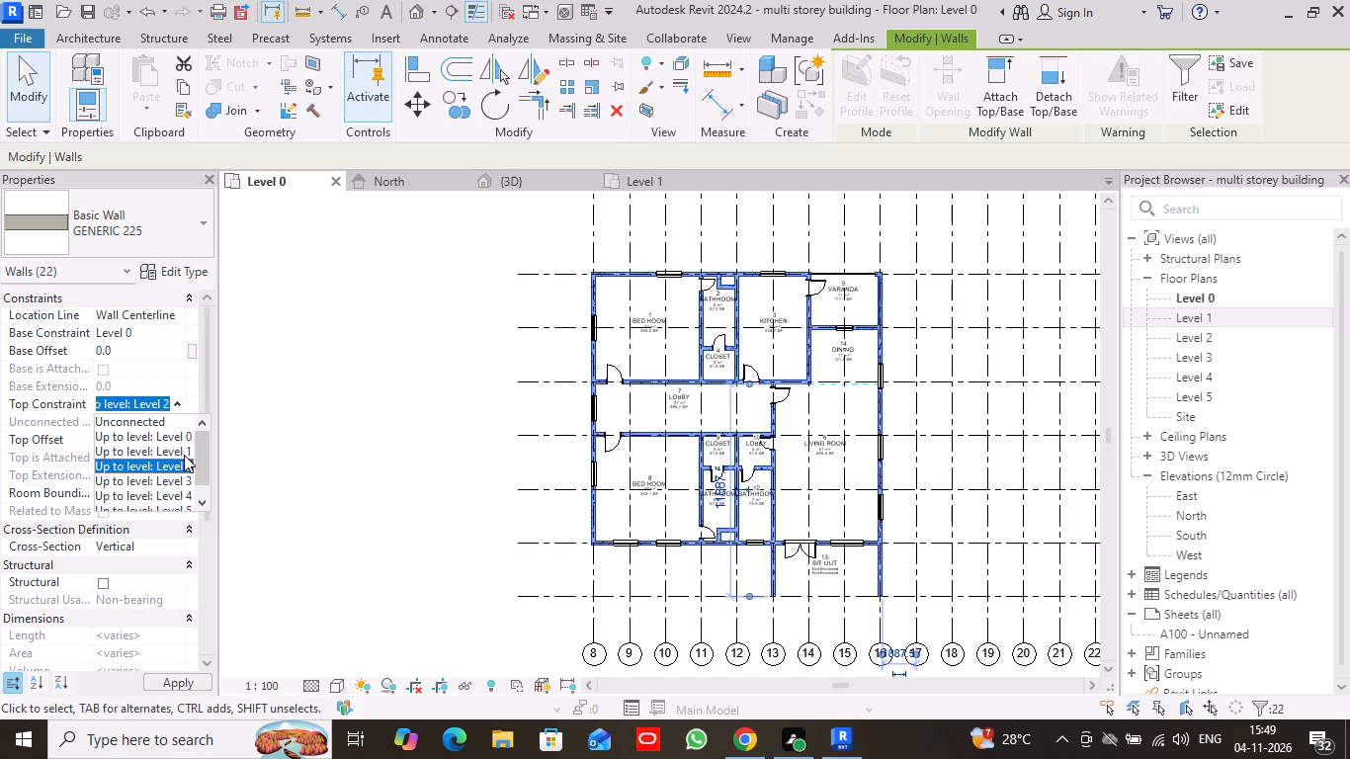
pyautogui.click(183, 464)
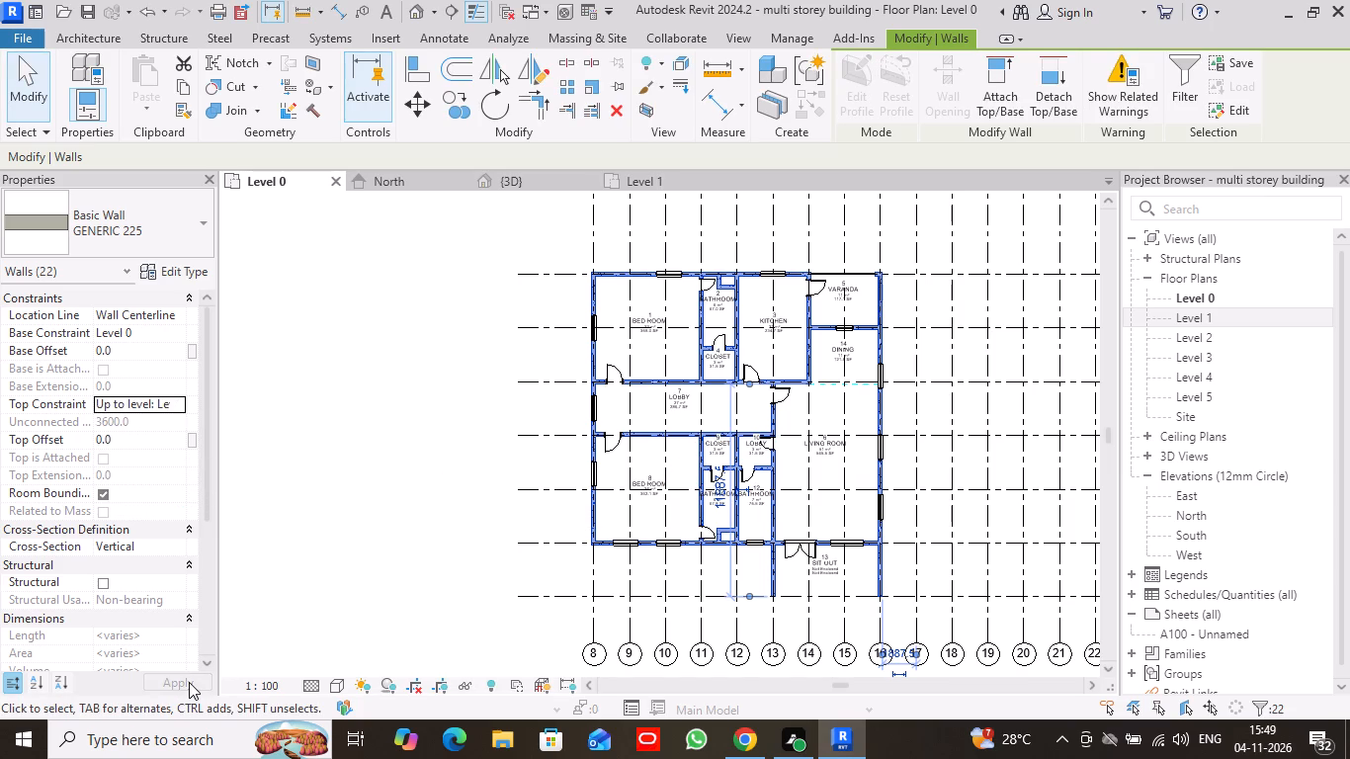
pyautogui.click(189, 682)
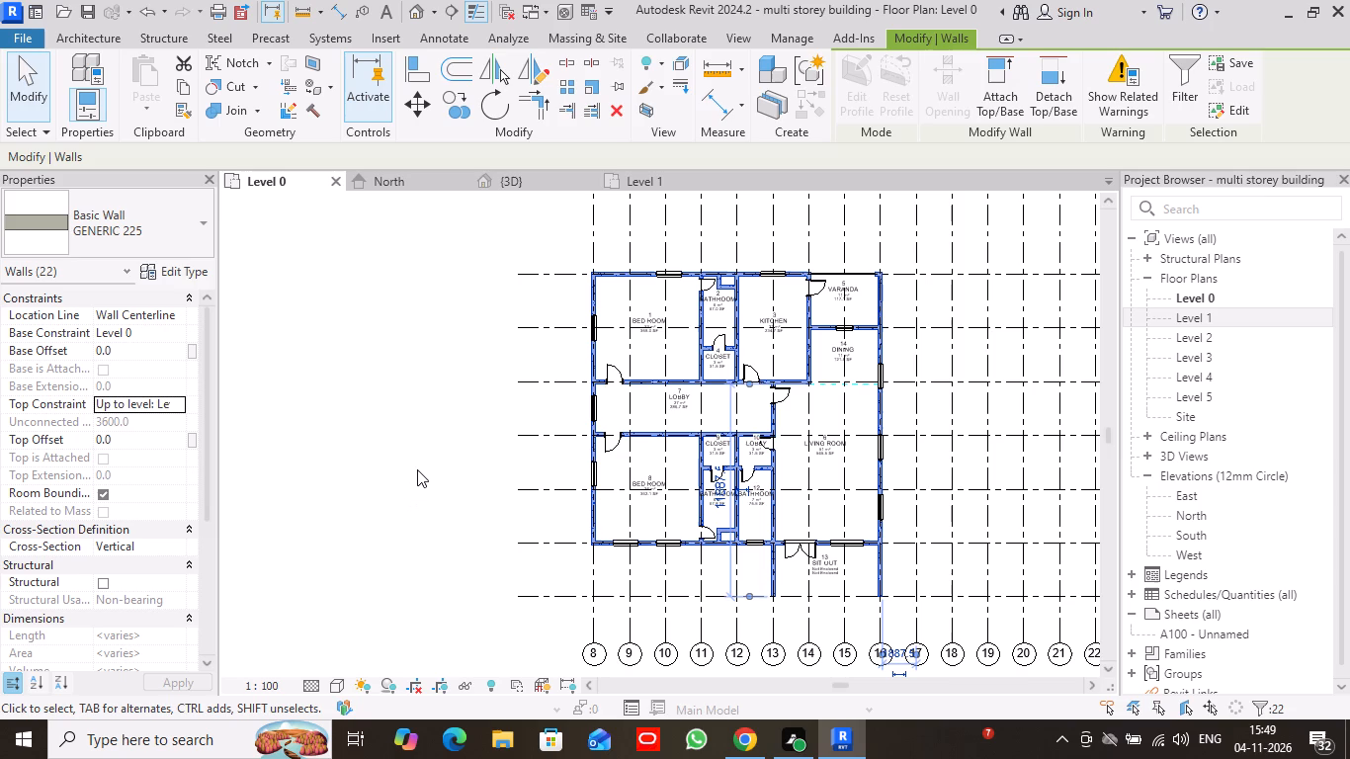
# Examine the shortened walls in the 3D view from the back, side, front and an angled view of the entrance.
pyautogui.click(498, 173)
pyautogui.click(502, 569)
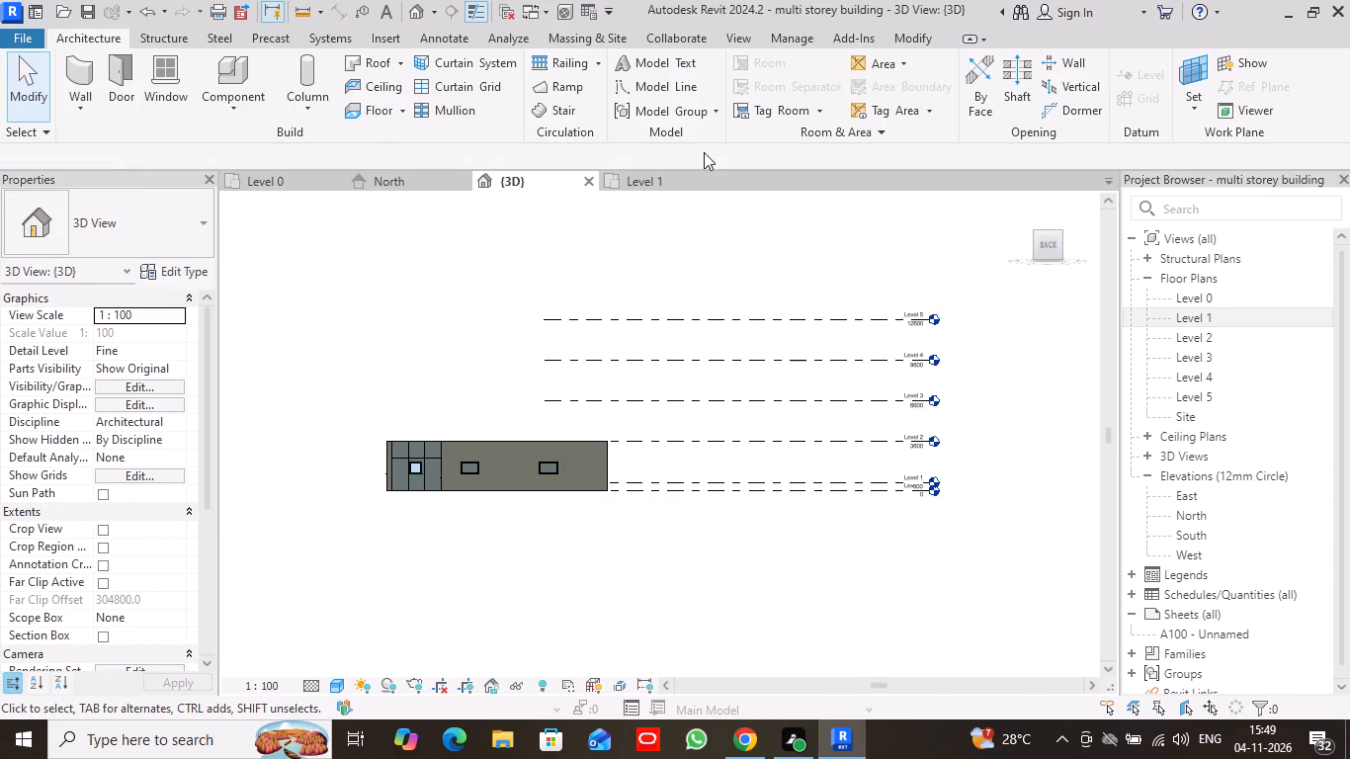
pyautogui.click(1051, 246)
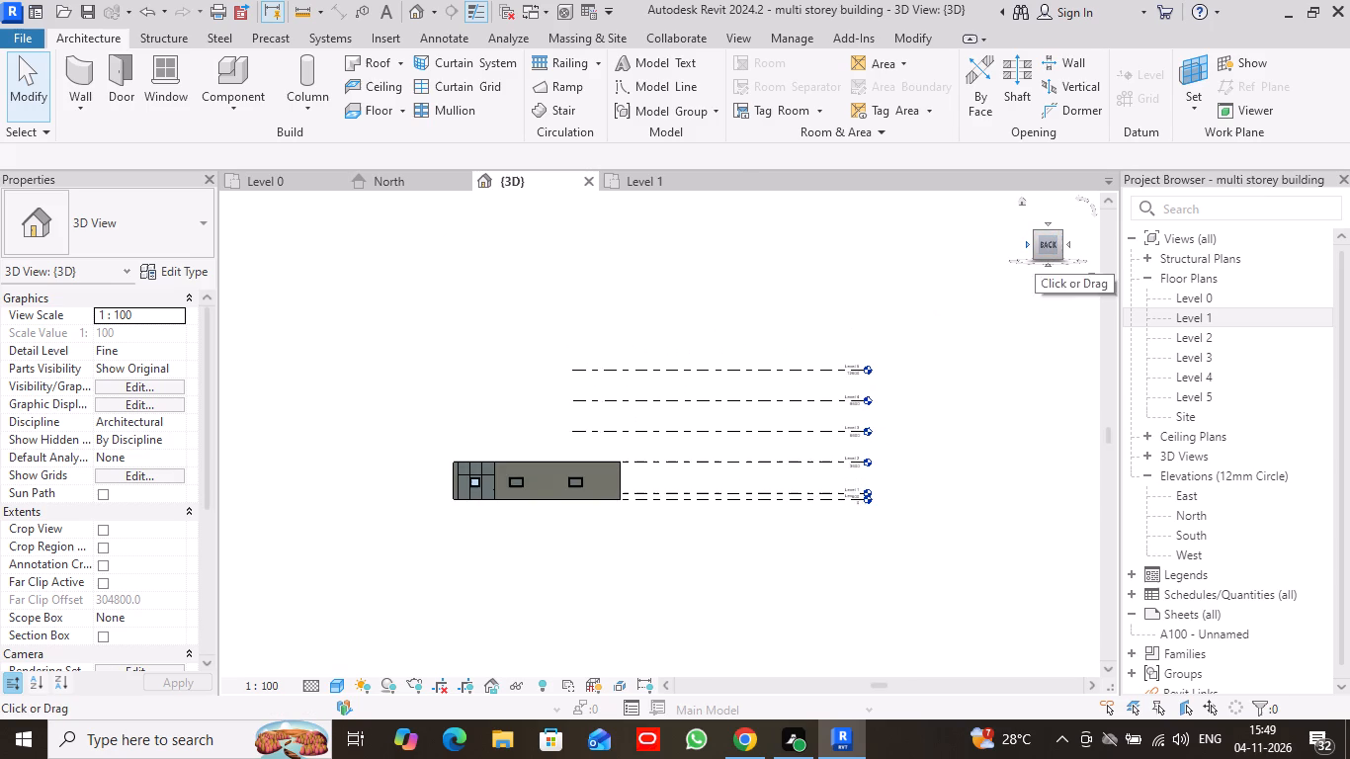
pyautogui.click(1032, 243)
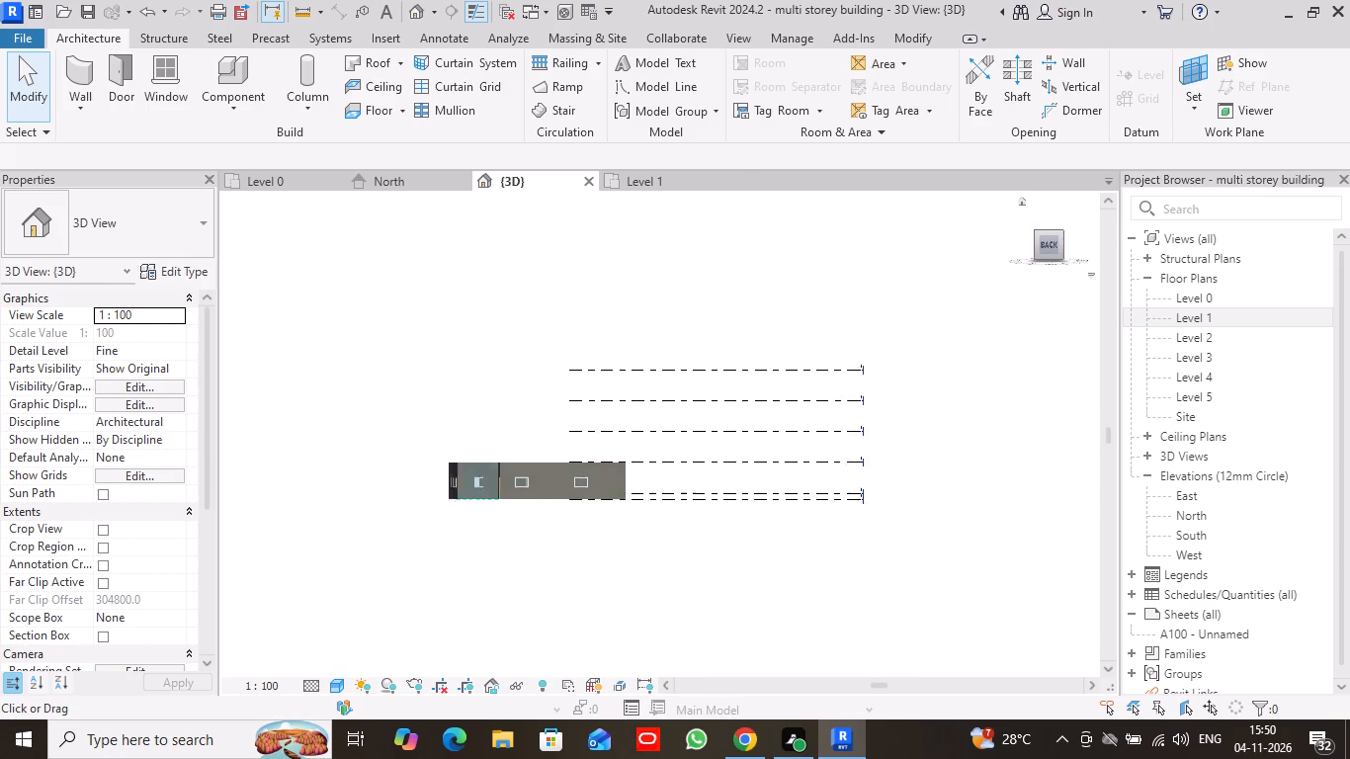
pyautogui.click(1036, 246)
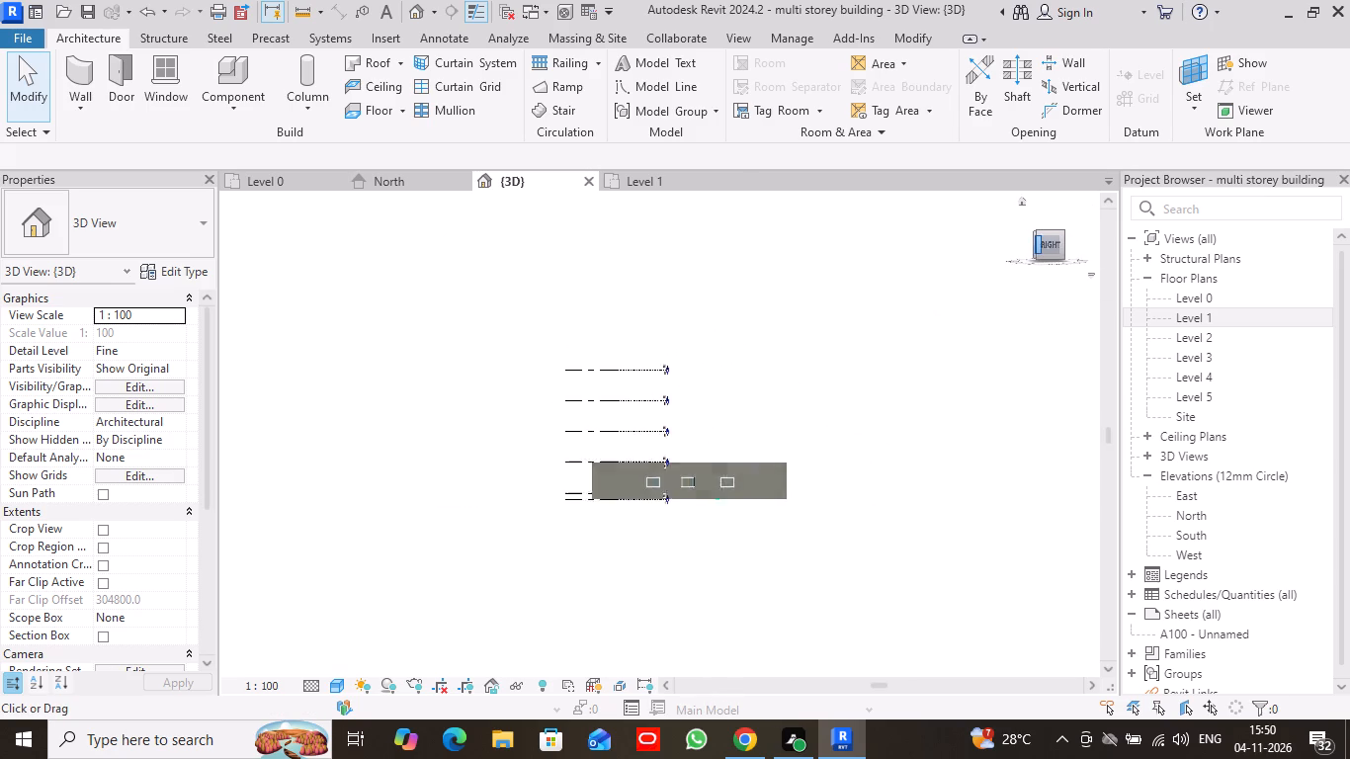
pyautogui.scroll(5, 719, 491)
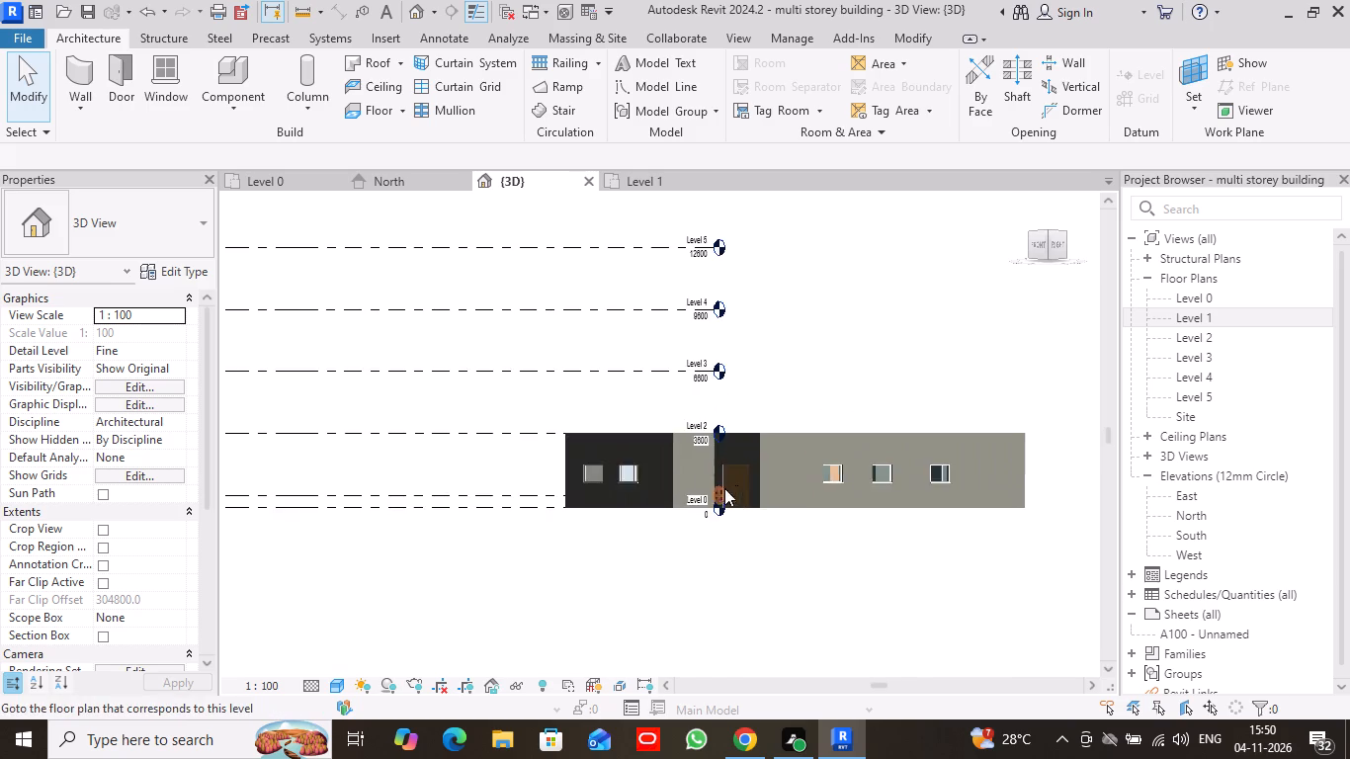
pyautogui.scroll(5, 746, 530)
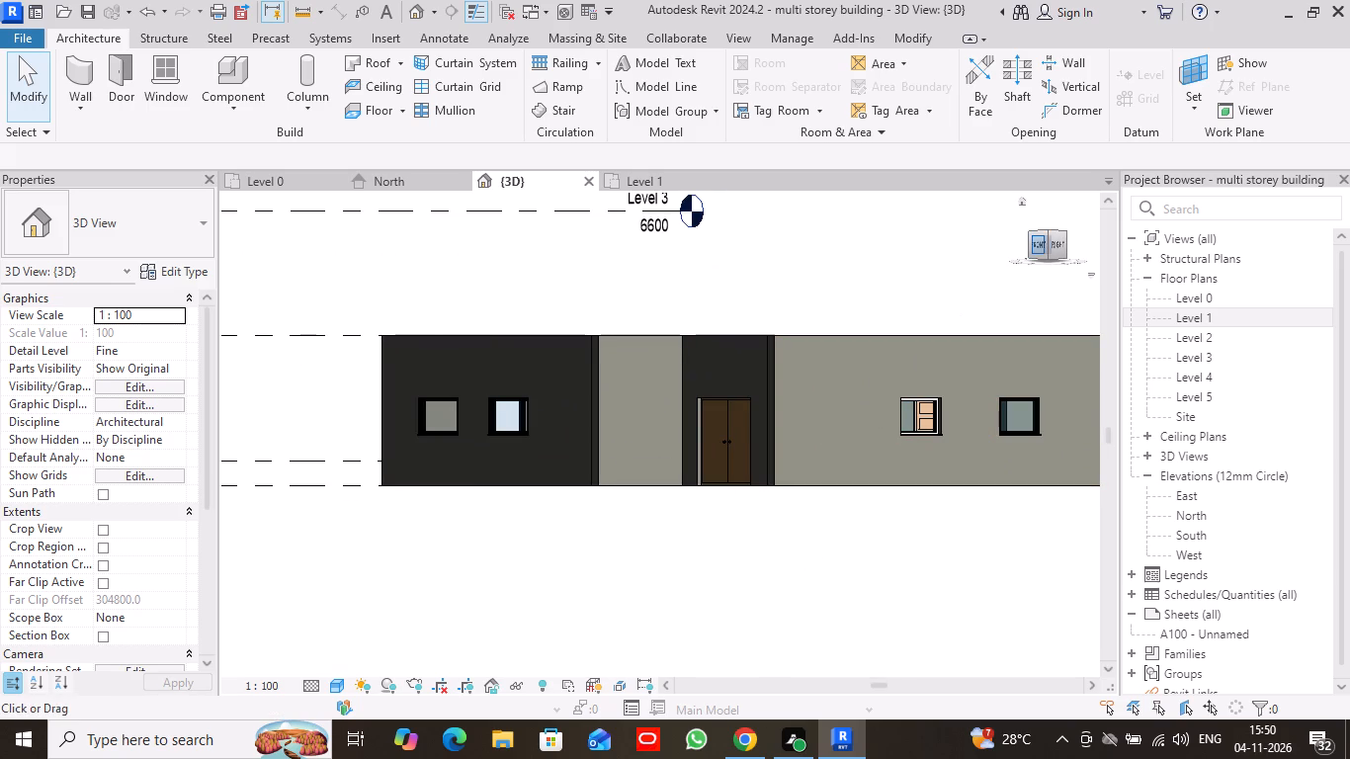
pyautogui.click(1036, 247)
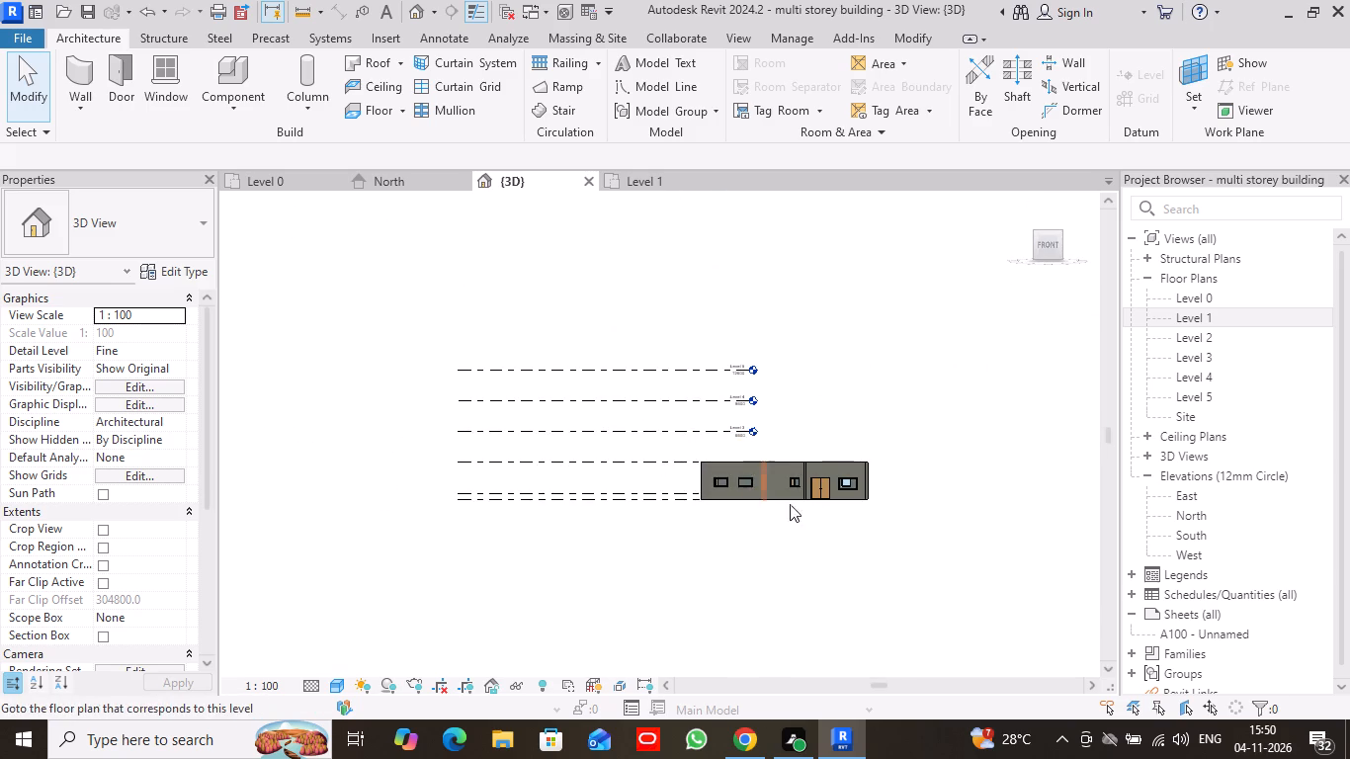
pyautogui.scroll(10, 827, 506)
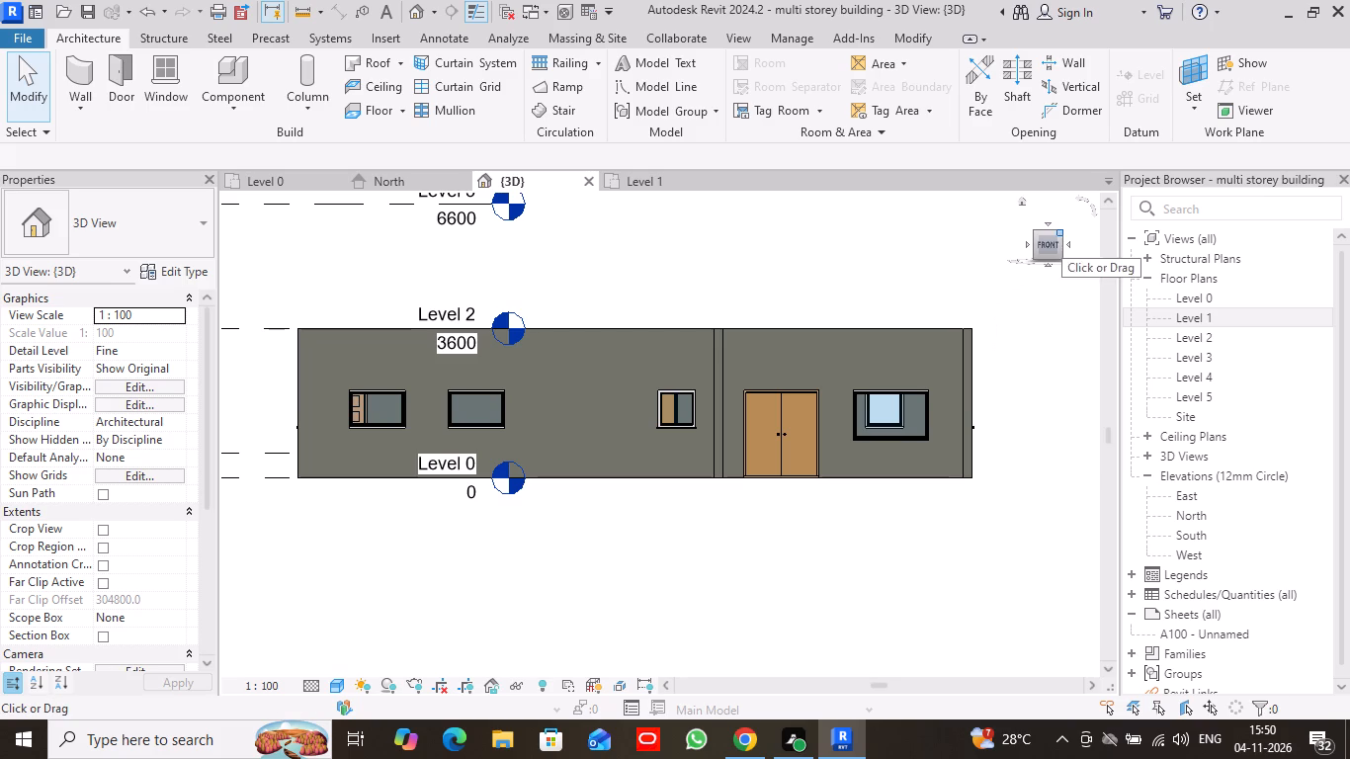
pyautogui.moveTo(1061, 231); pyautogui.dragTo(1005, 263)
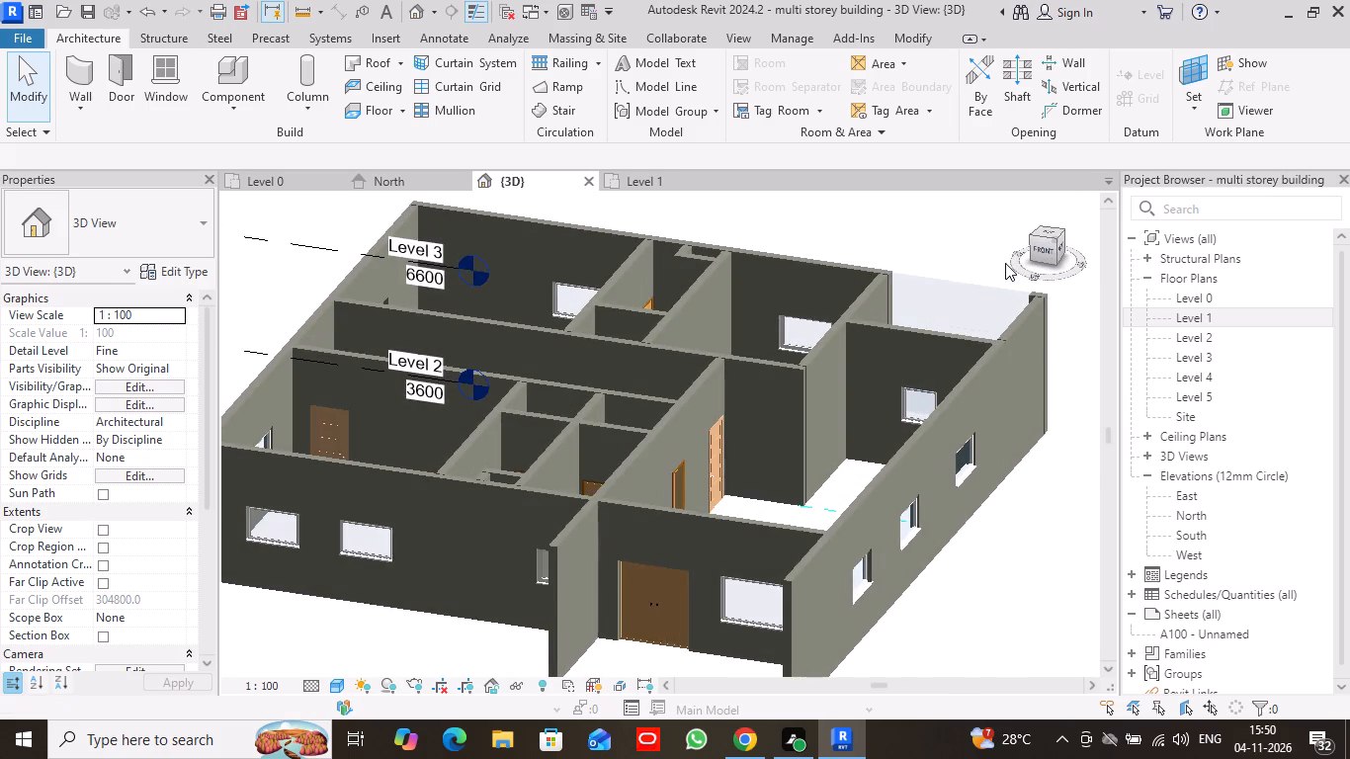
pyautogui.moveTo(1005, 263); pyautogui.dragTo(987, 253)
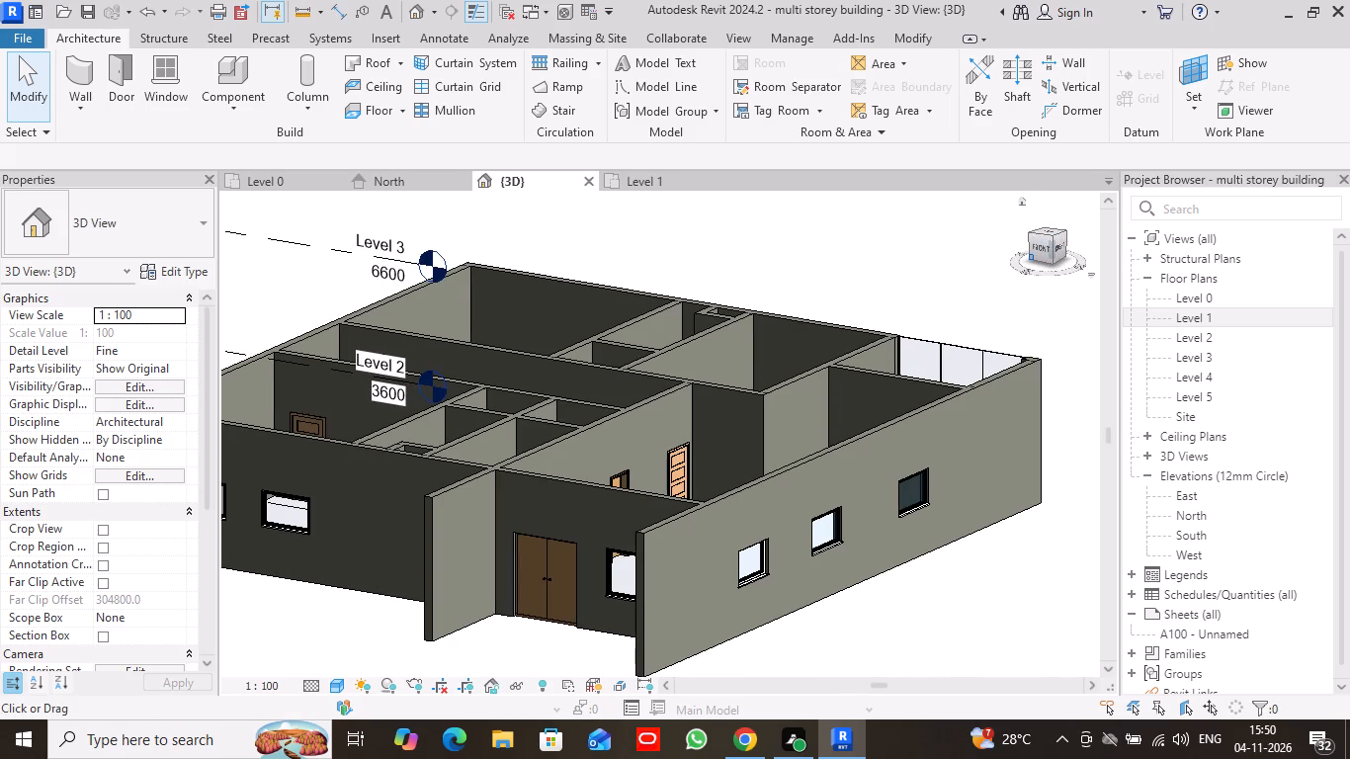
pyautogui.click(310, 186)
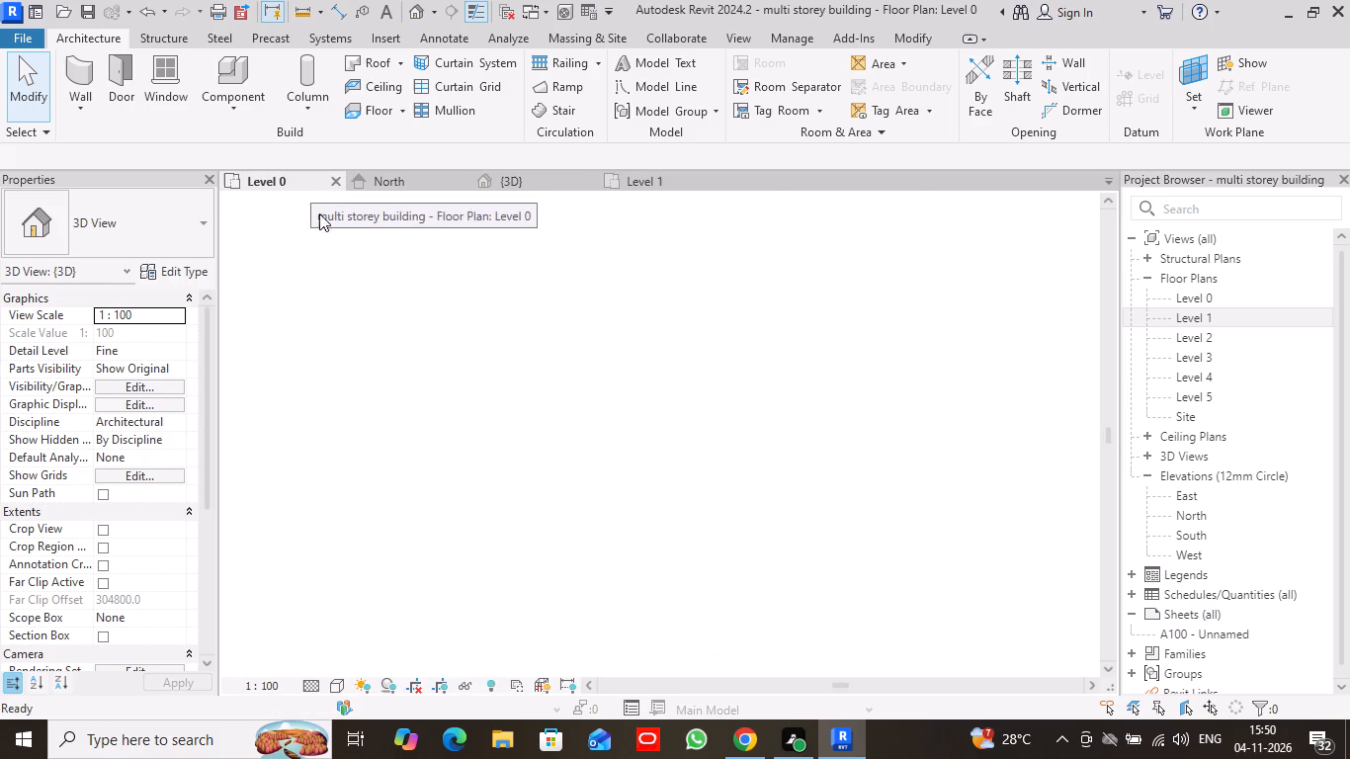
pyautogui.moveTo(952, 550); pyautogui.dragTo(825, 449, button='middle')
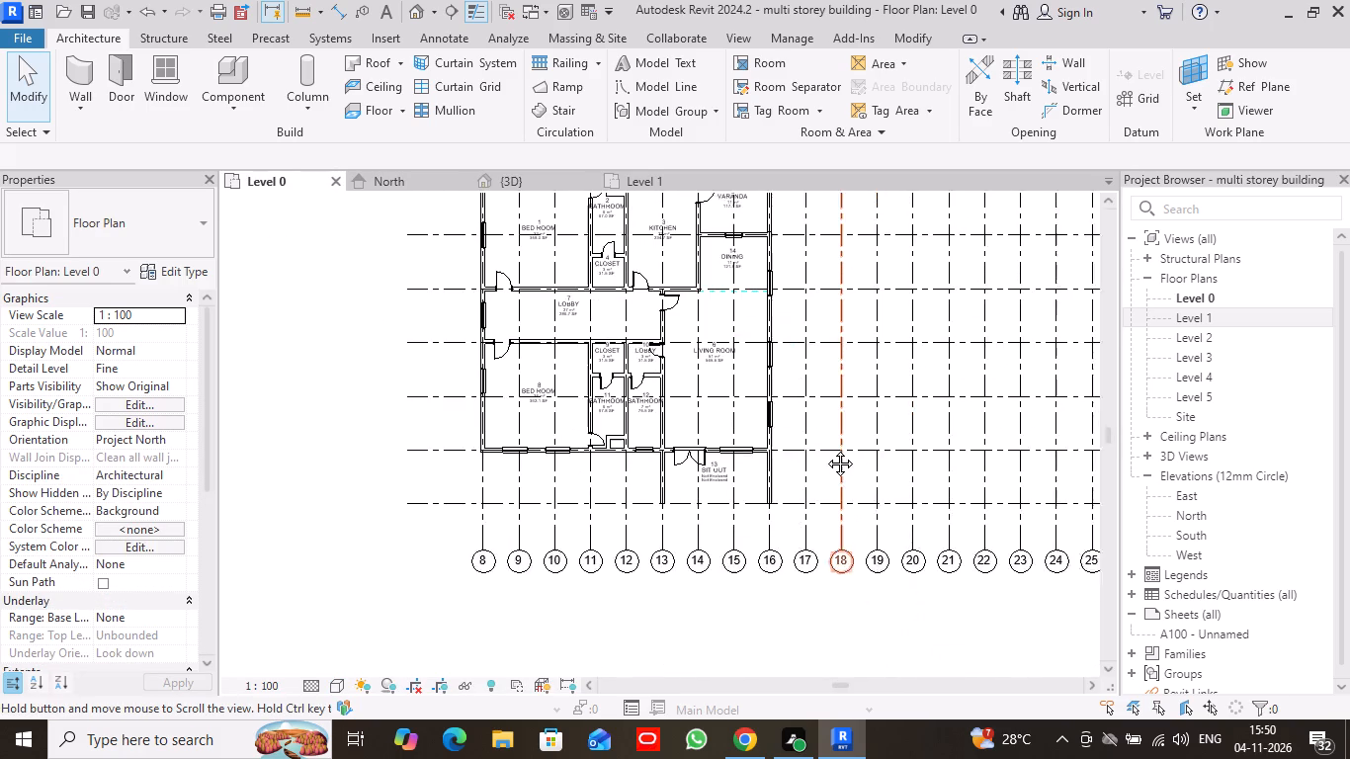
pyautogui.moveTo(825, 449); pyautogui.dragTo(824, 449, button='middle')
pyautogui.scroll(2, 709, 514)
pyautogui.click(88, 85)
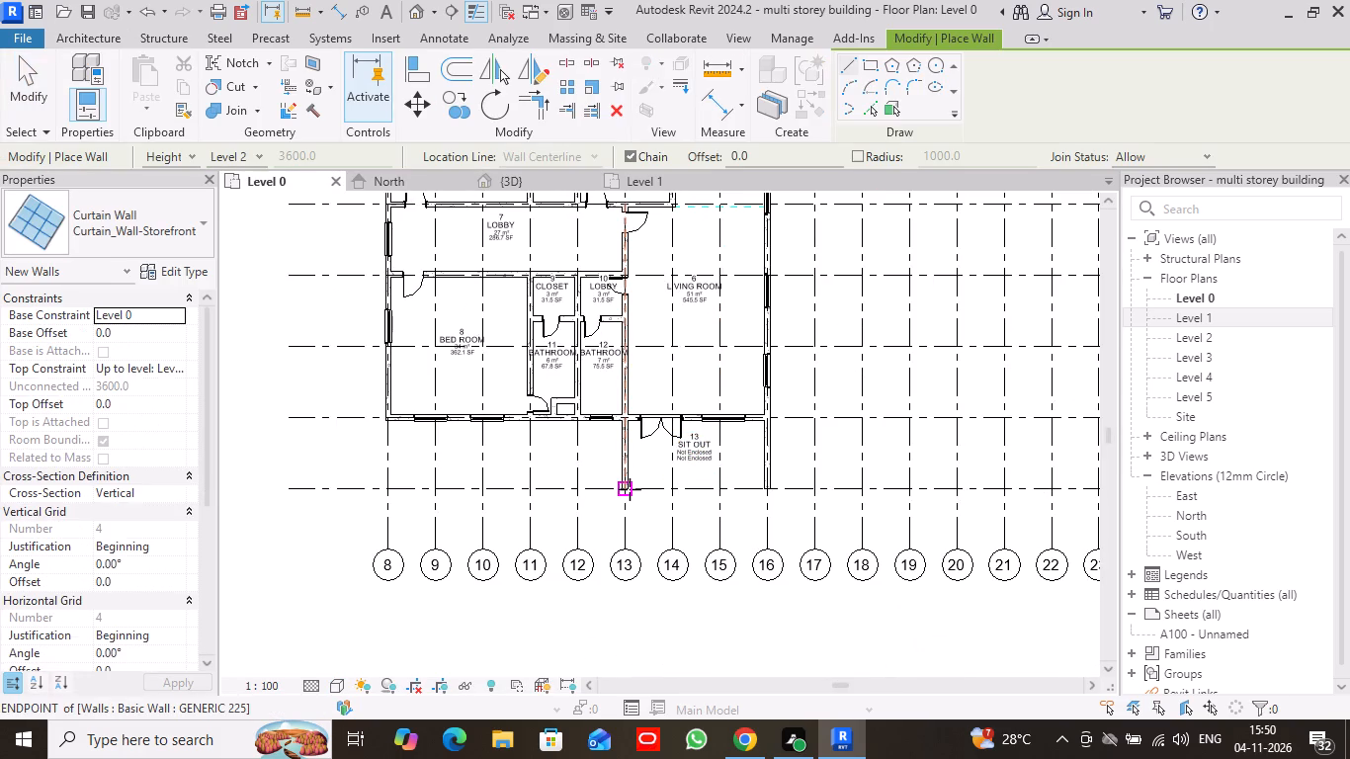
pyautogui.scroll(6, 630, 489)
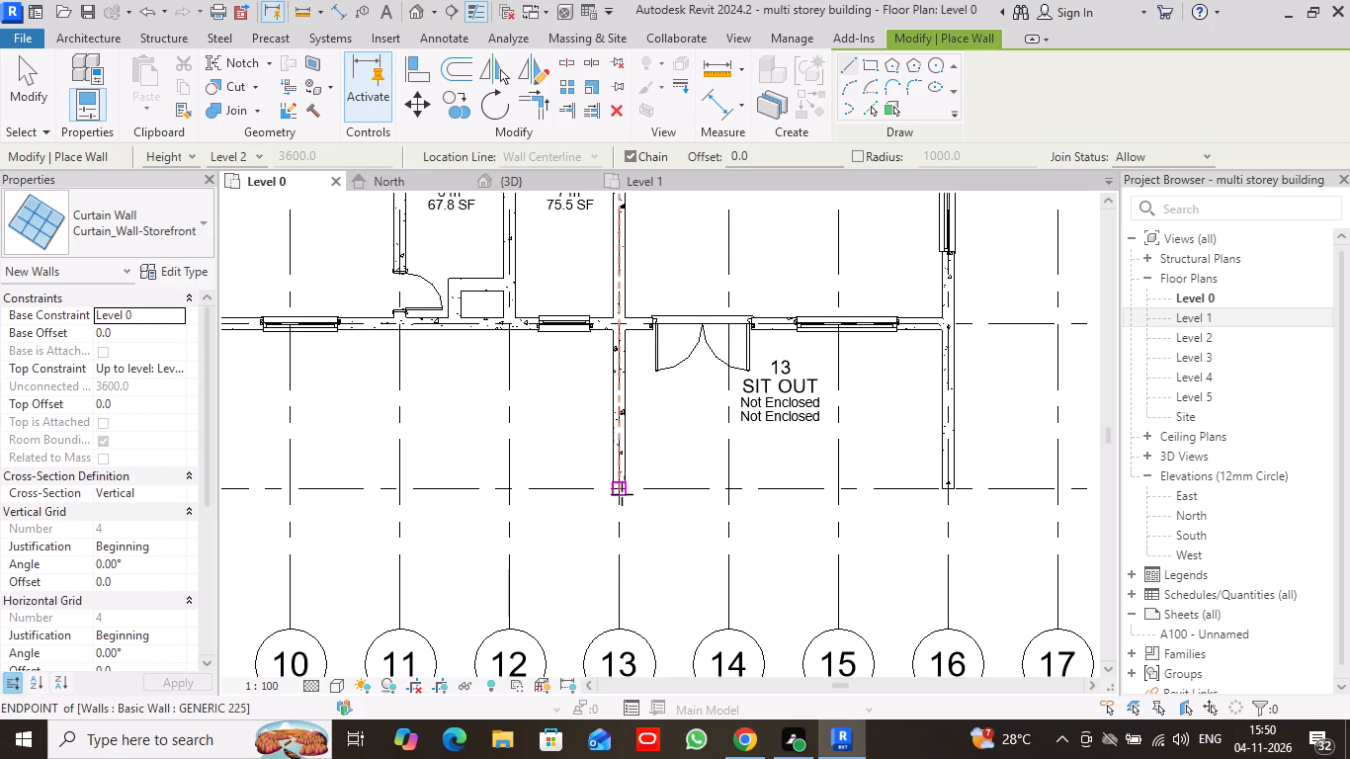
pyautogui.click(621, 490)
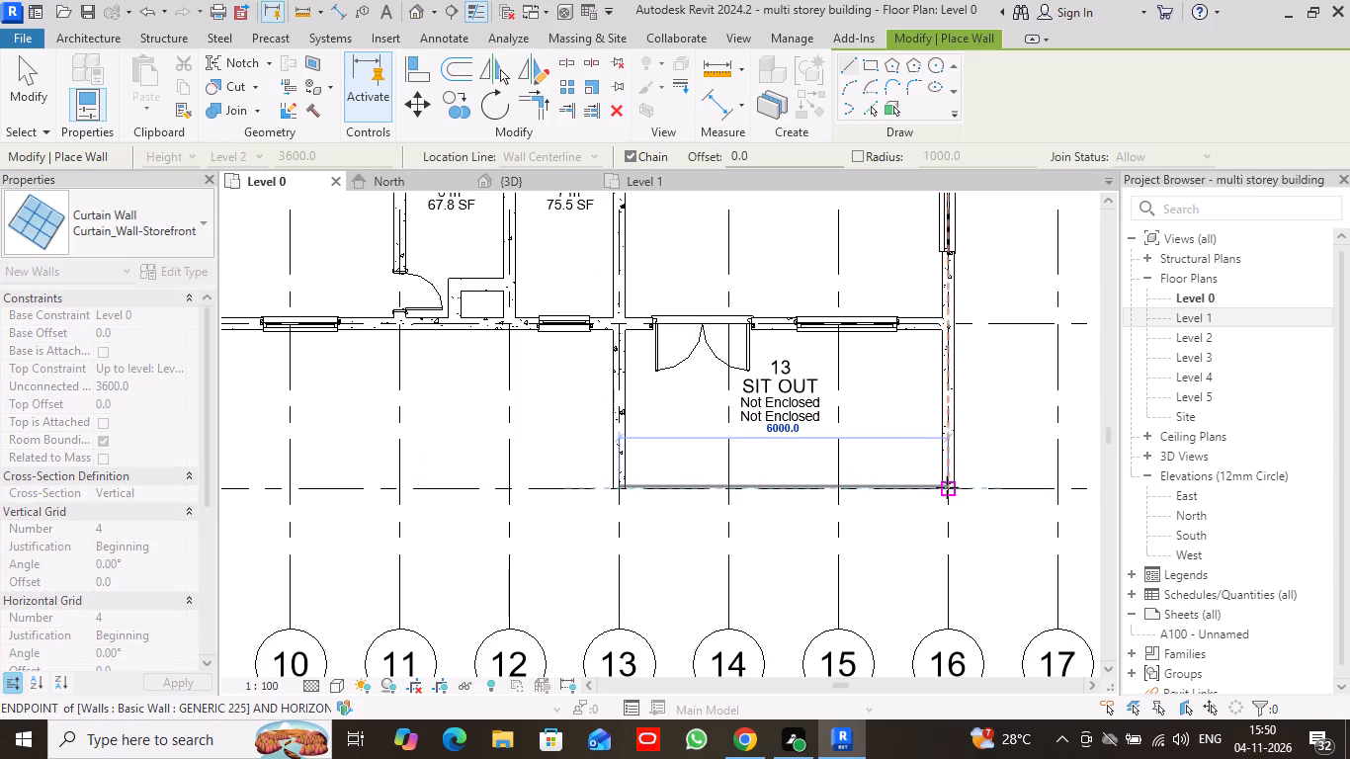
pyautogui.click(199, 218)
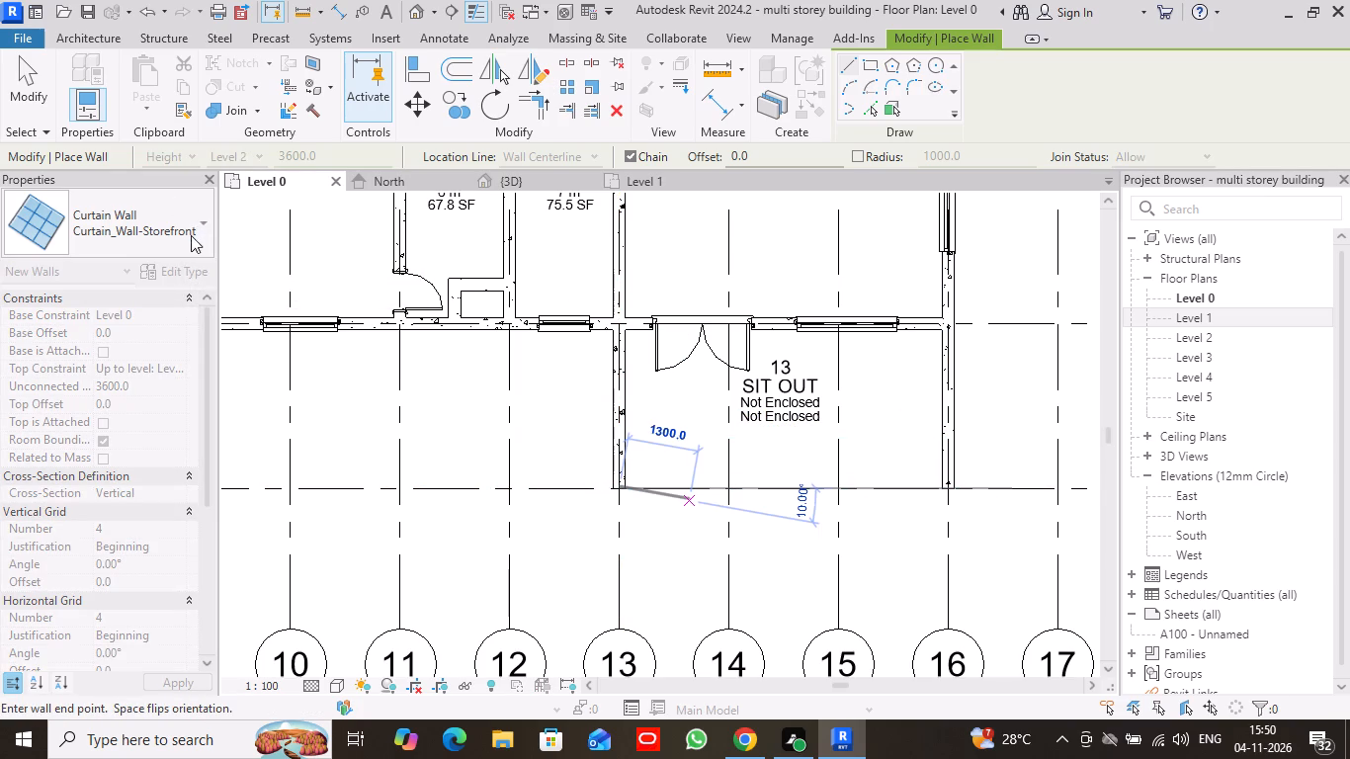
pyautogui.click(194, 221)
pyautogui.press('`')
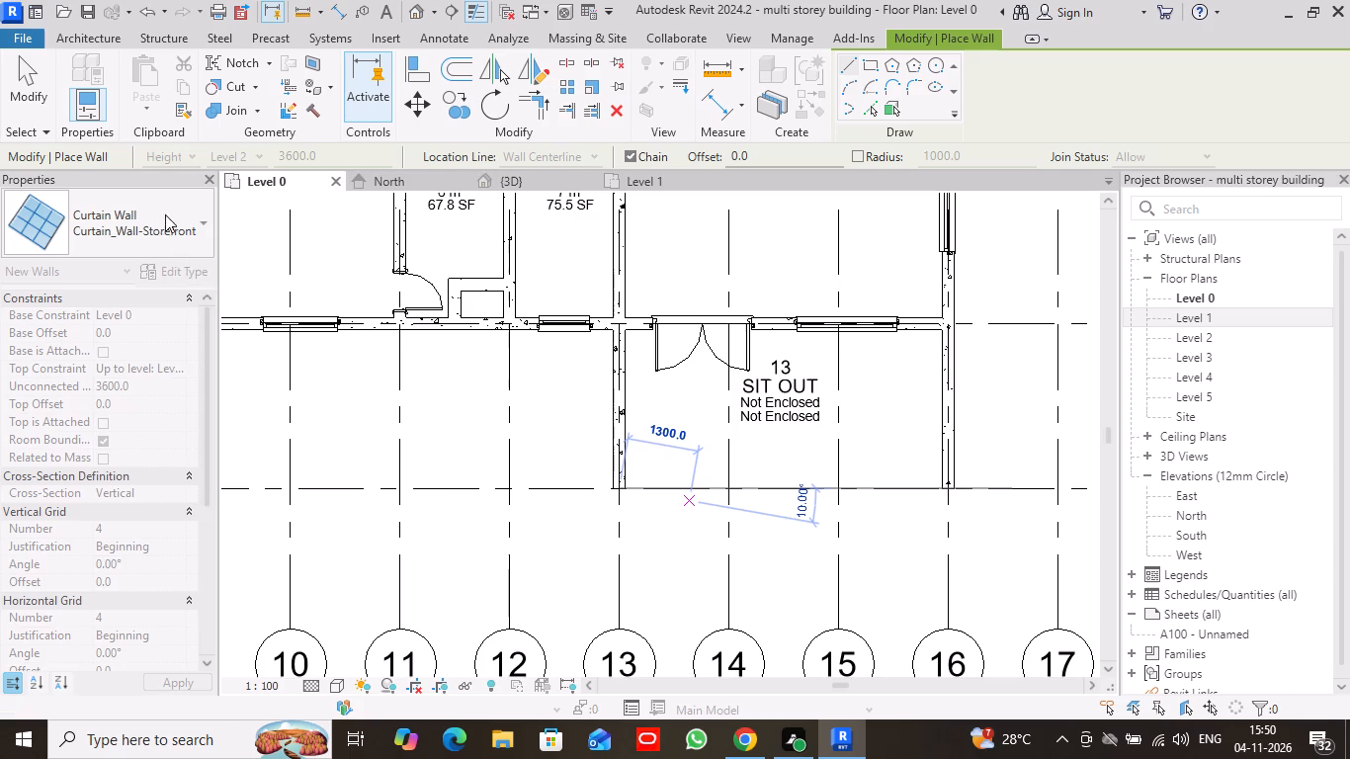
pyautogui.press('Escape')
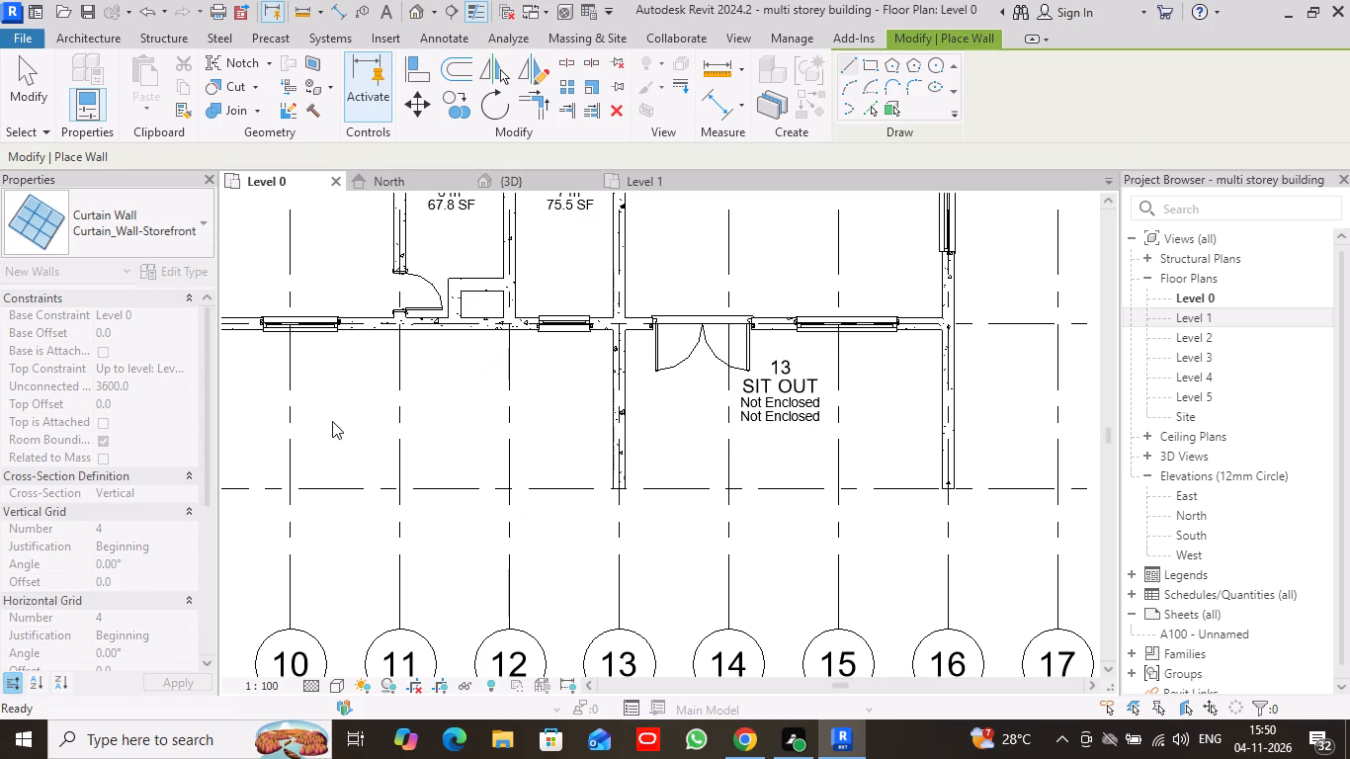
# Draw a 6000 mm GENERIC 225 wall across the open side of the Level 0 sit-out, from grid 13 to grid 16.
pyautogui.click(211, 222)
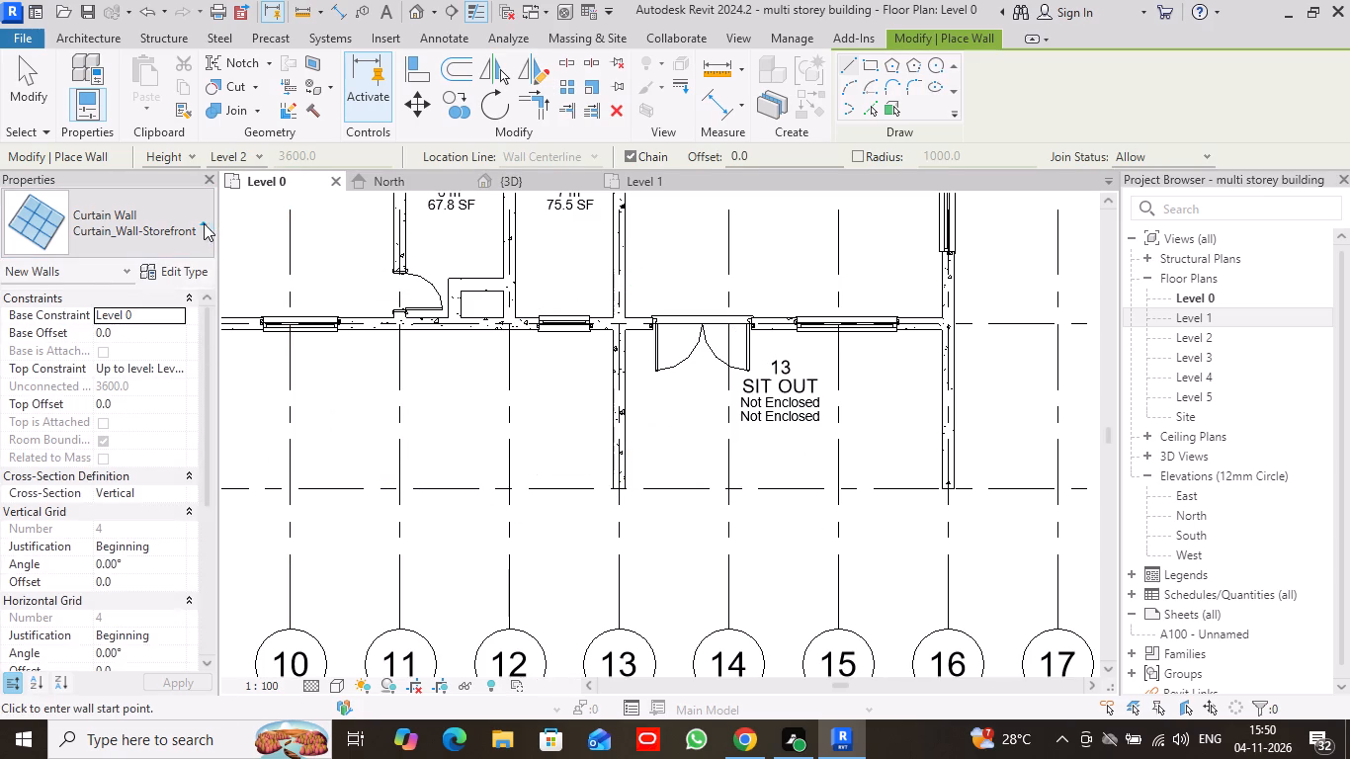
pyautogui.scroll(13, 166, 333)
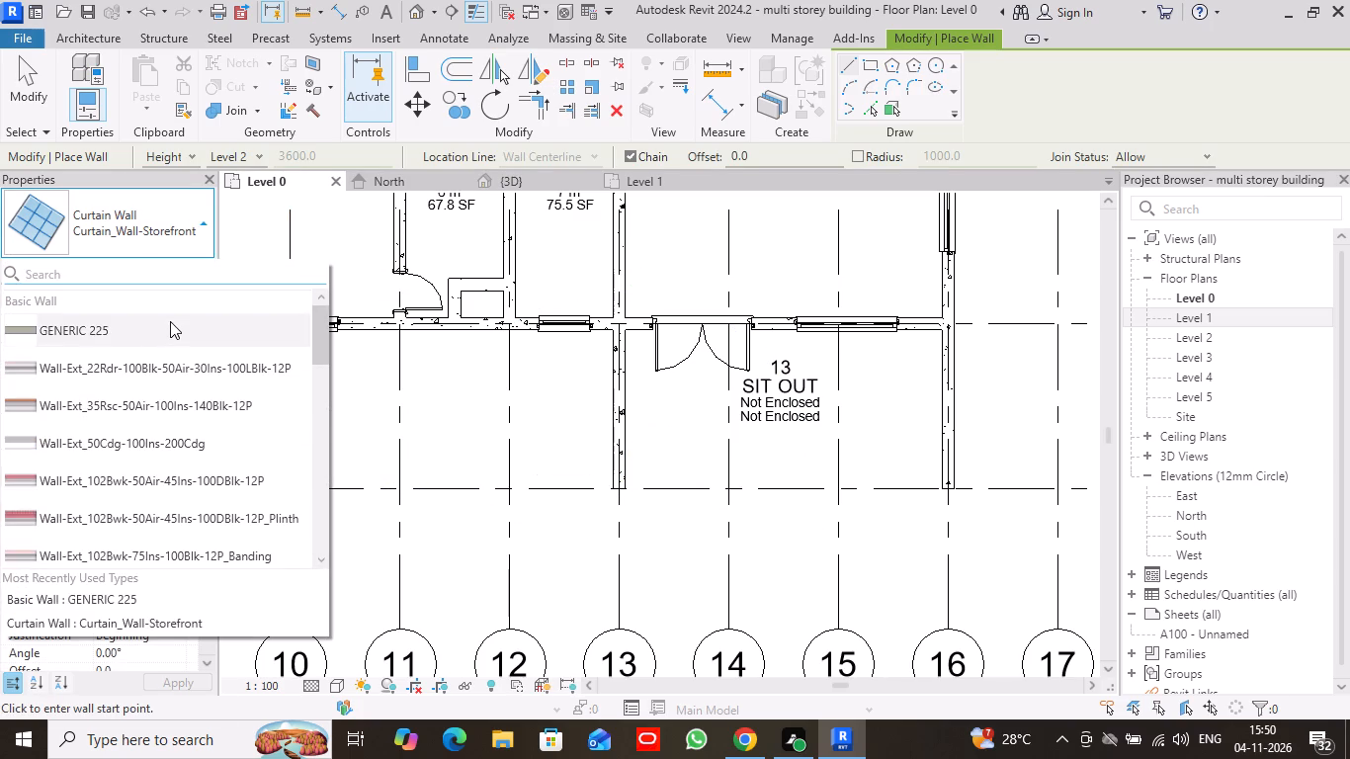
pyautogui.scroll(4, 170, 321)
pyautogui.click(143, 323)
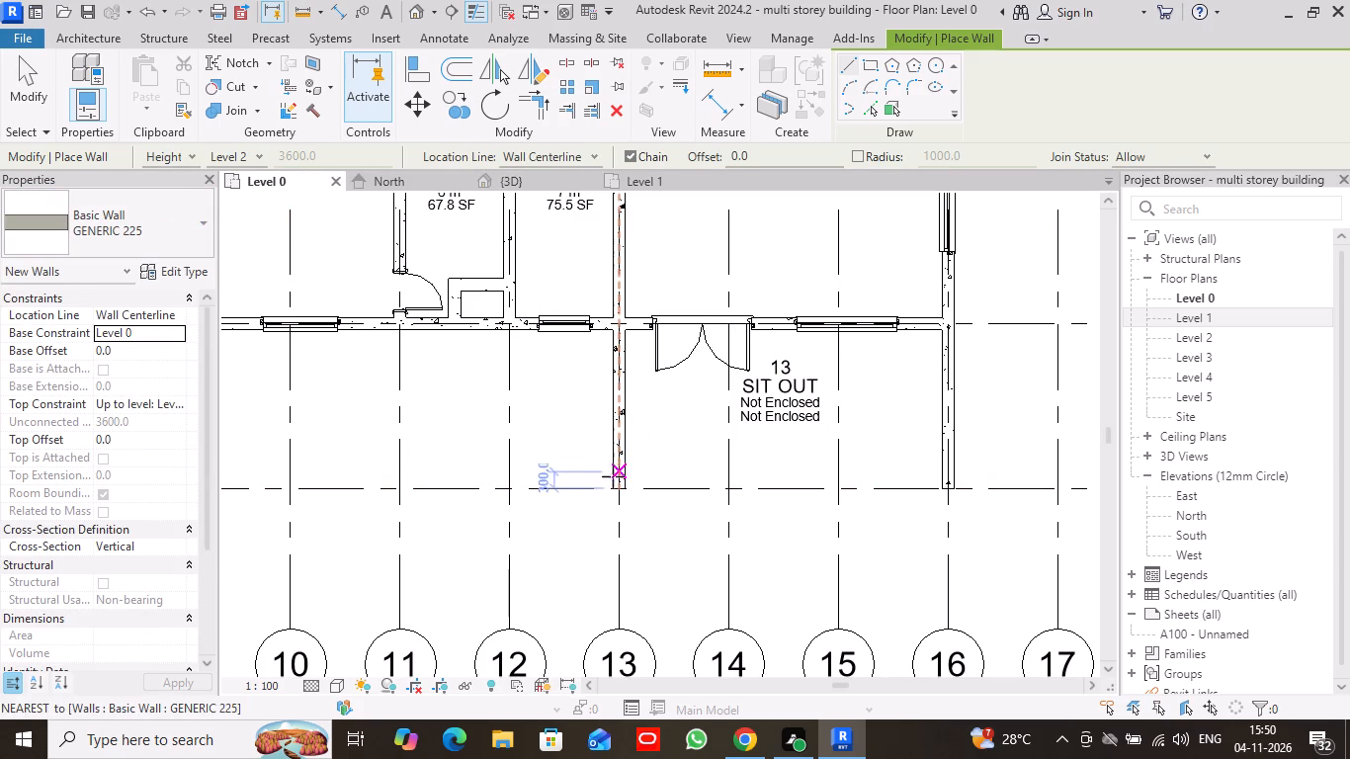
pyautogui.click(612, 485)
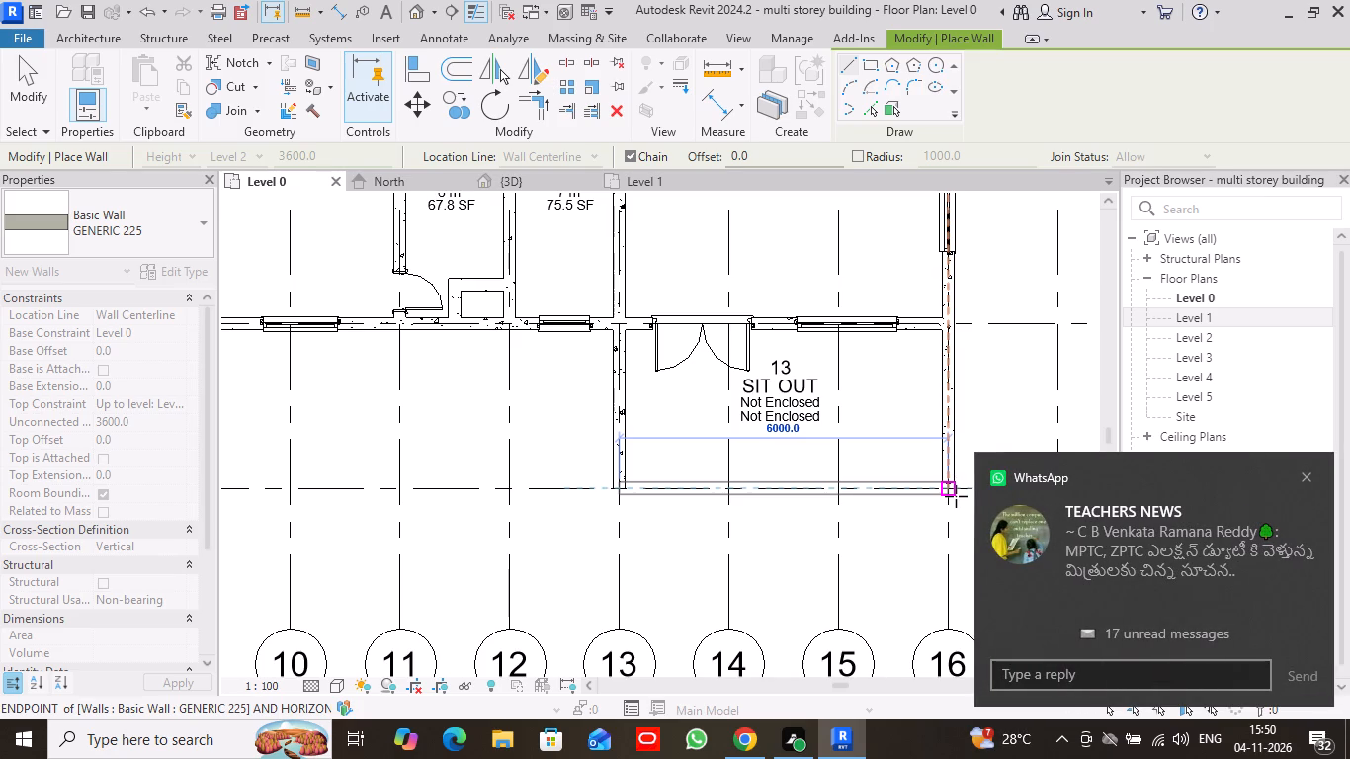
pyautogui.click(956, 496)
pyautogui.click(1311, 472)
pyautogui.scroll(-1, 888, 579)
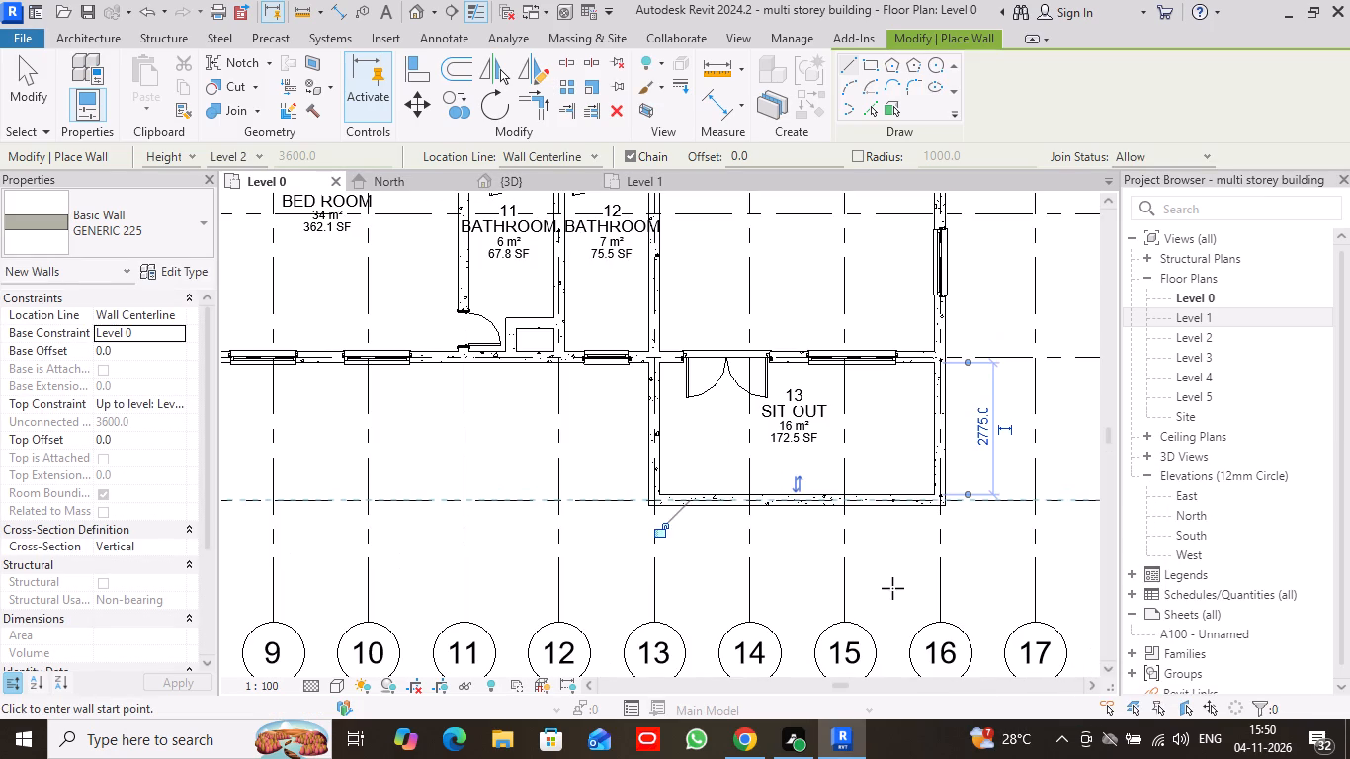
pyautogui.scroll(-1, 892, 604)
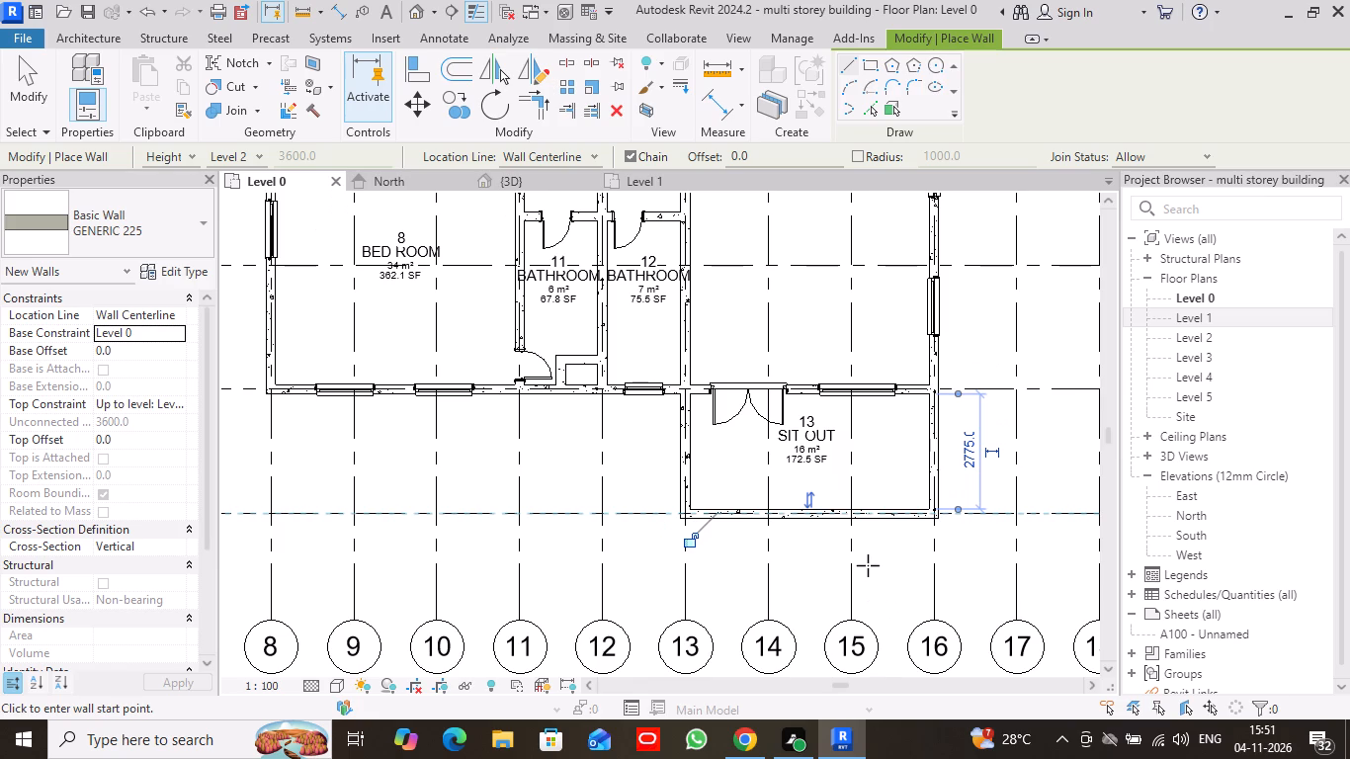
pyautogui.scroll(-1, 844, 561)
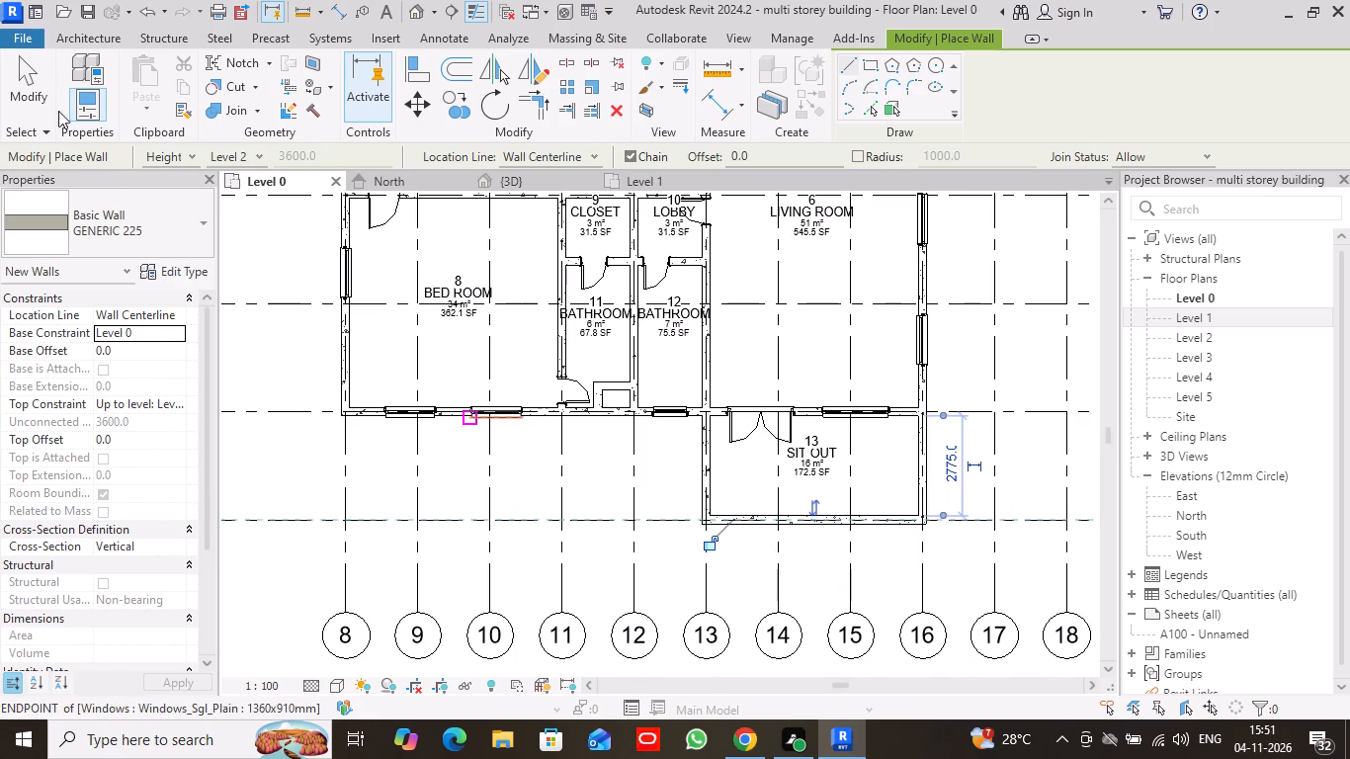
pyautogui.press('Escape')
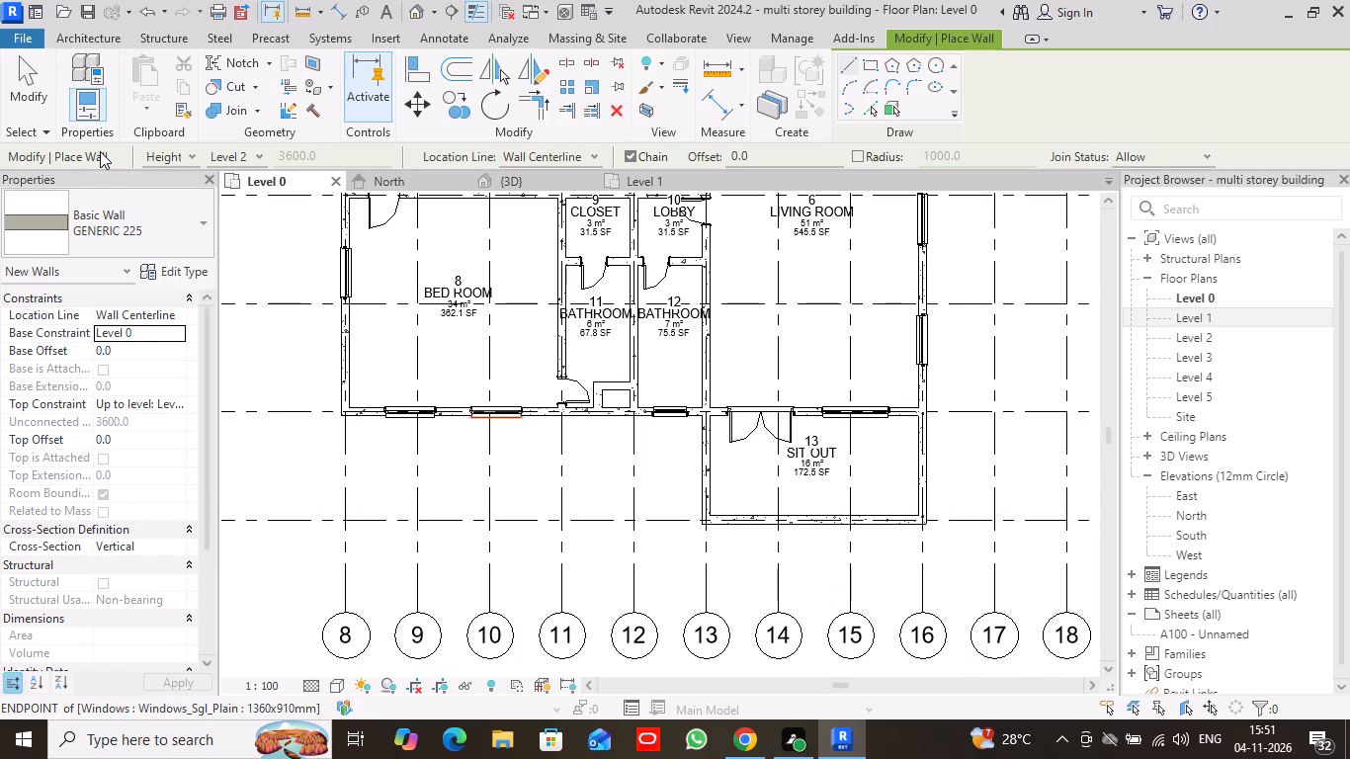
pyautogui.scroll(-2, 437, 300)
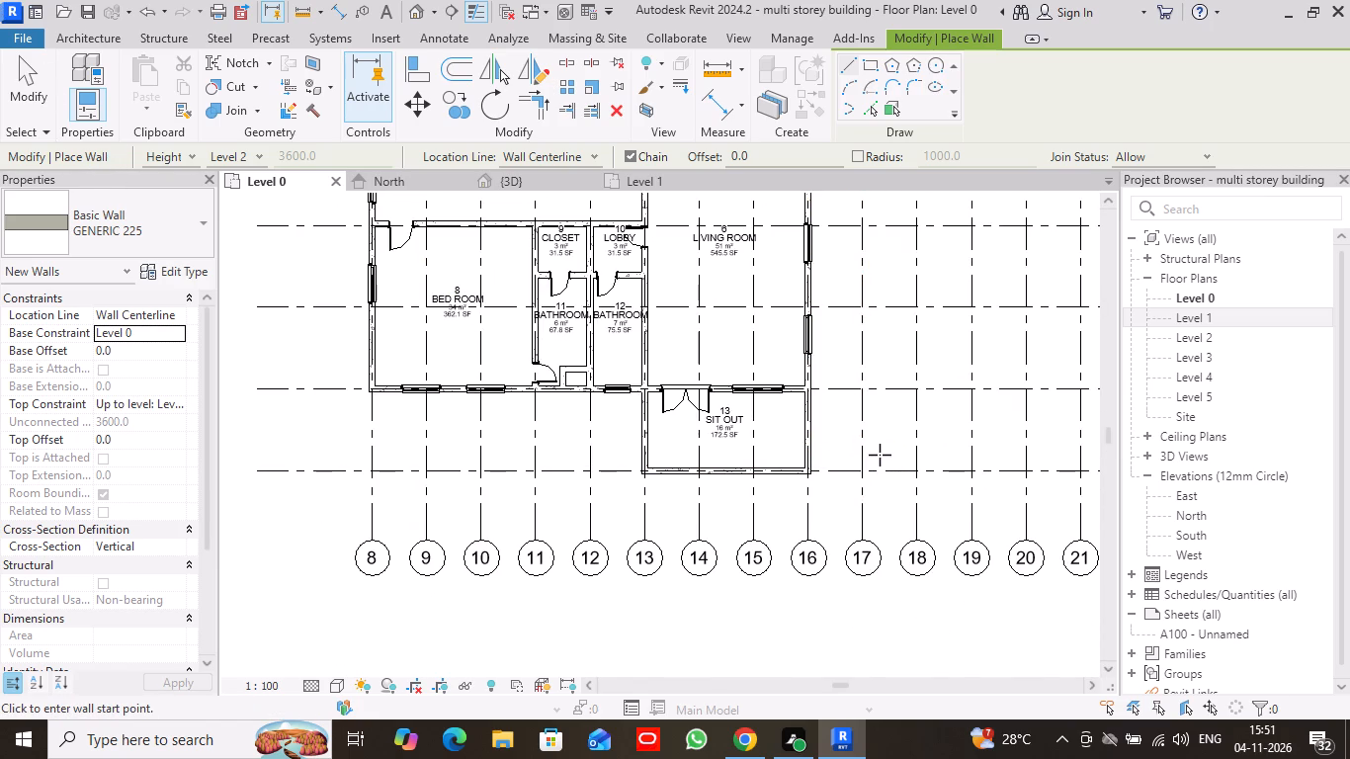
pyautogui.scroll(4, 880, 455)
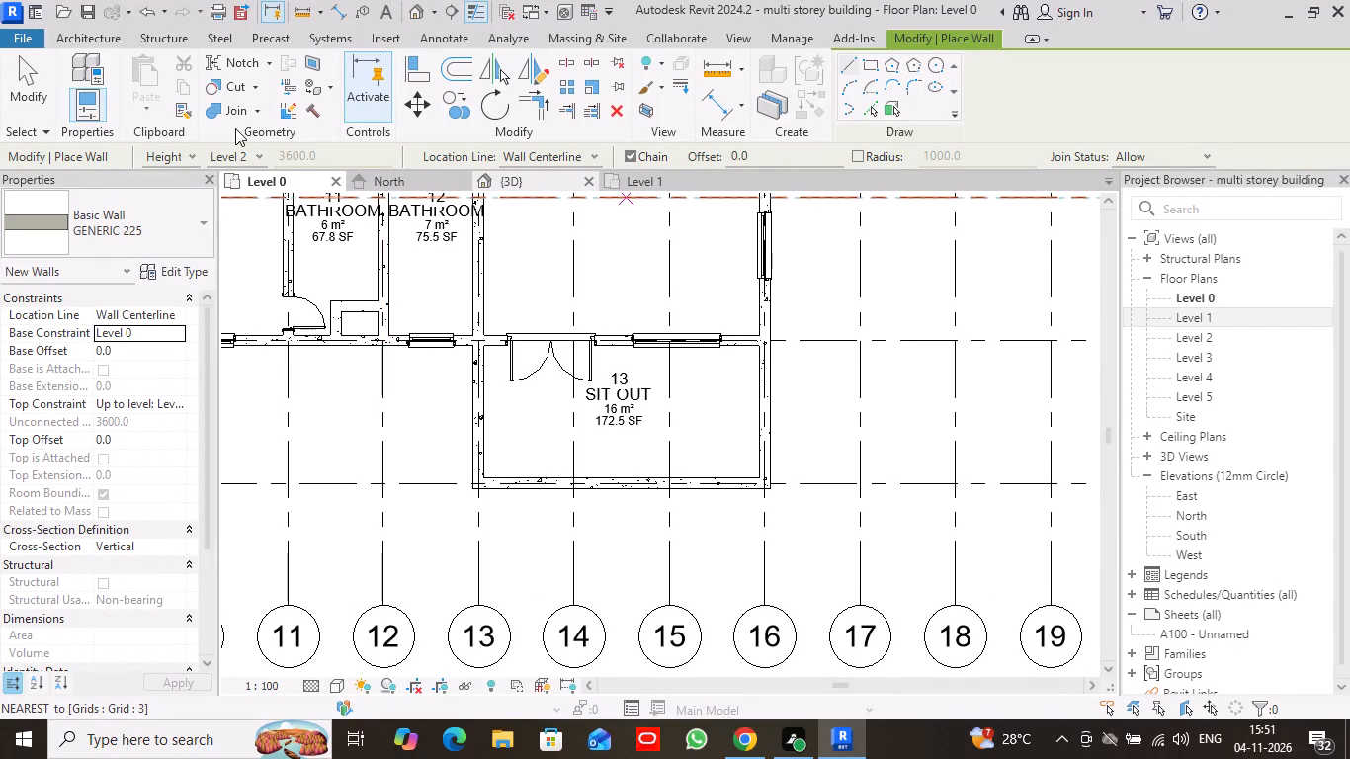
pyautogui.click(26, 67)
# Examine the enclosed sit-out and the building's walls in the 3D view from the left, back, right and front.
pyautogui.click(538, 176)
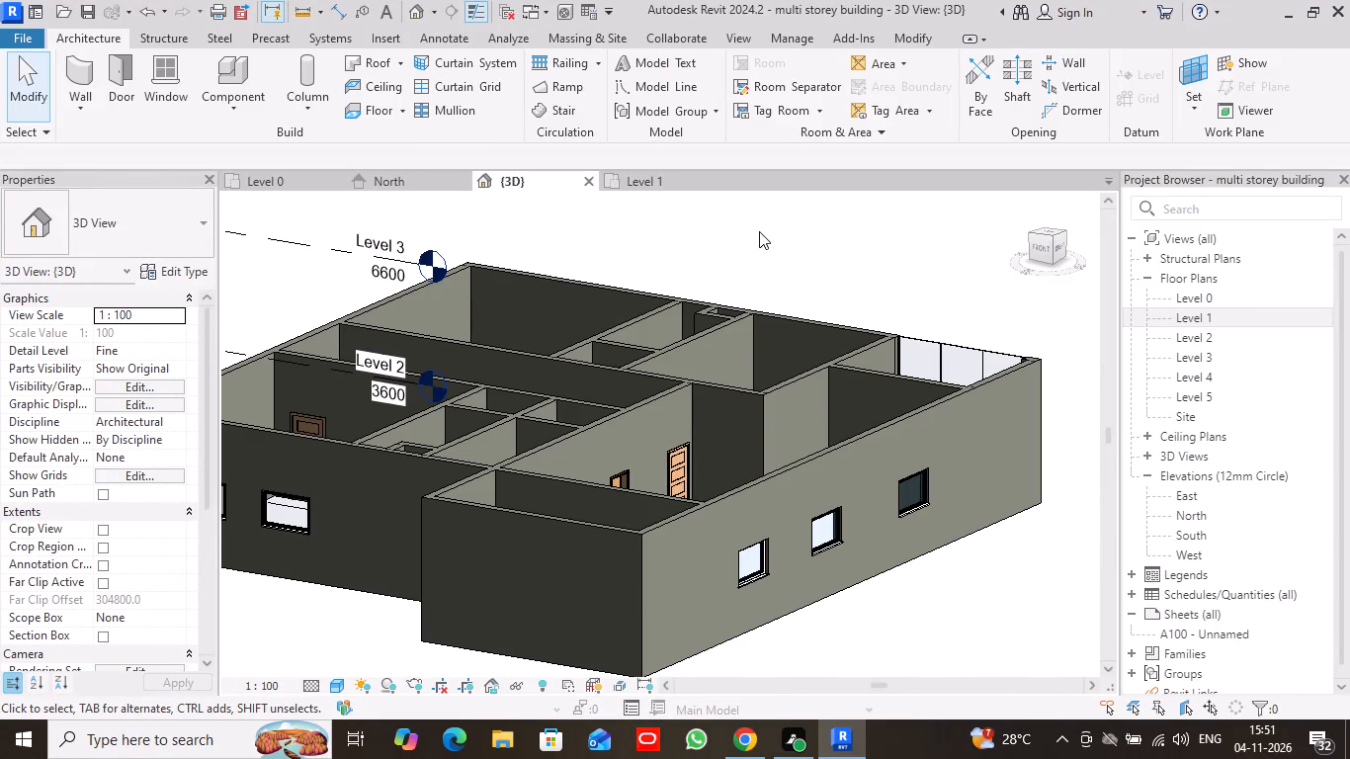
pyautogui.click(1041, 250)
pyautogui.click(1034, 243)
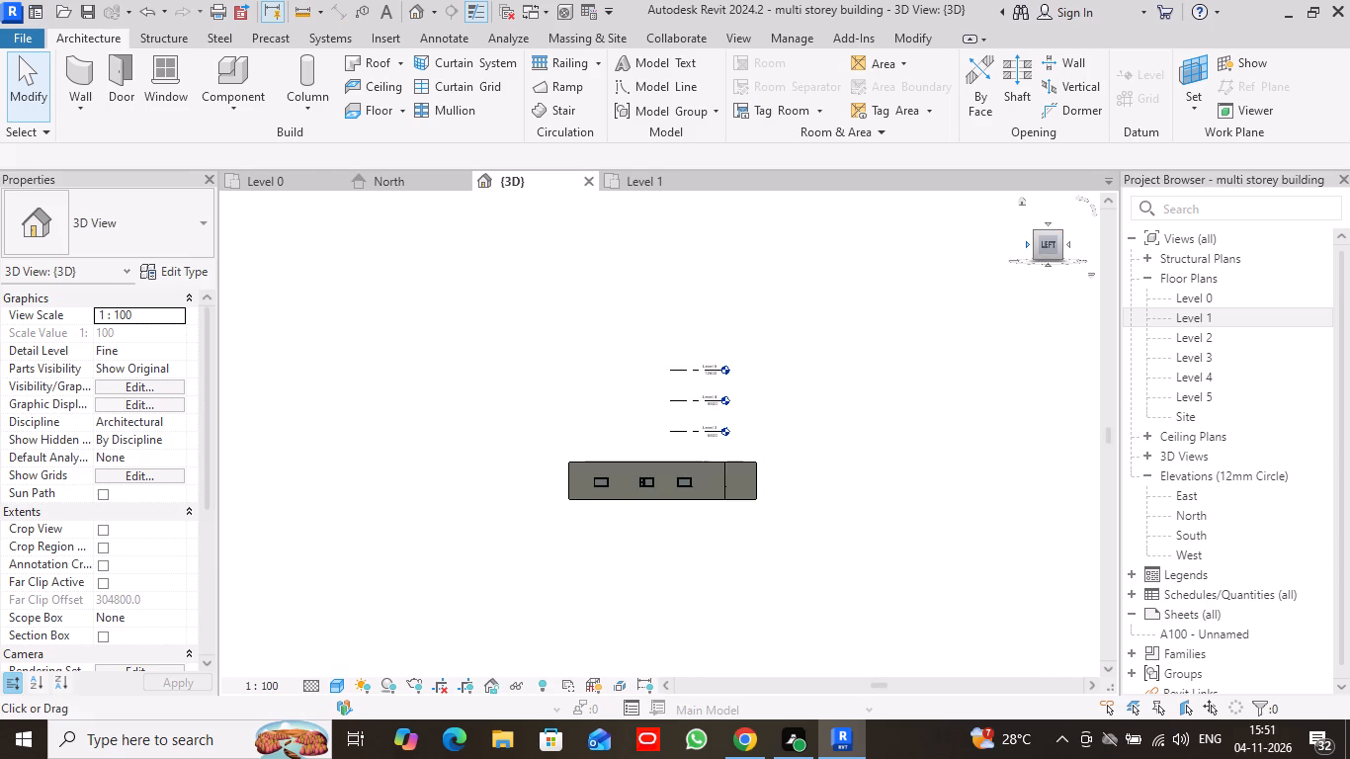
pyautogui.click(1026, 243)
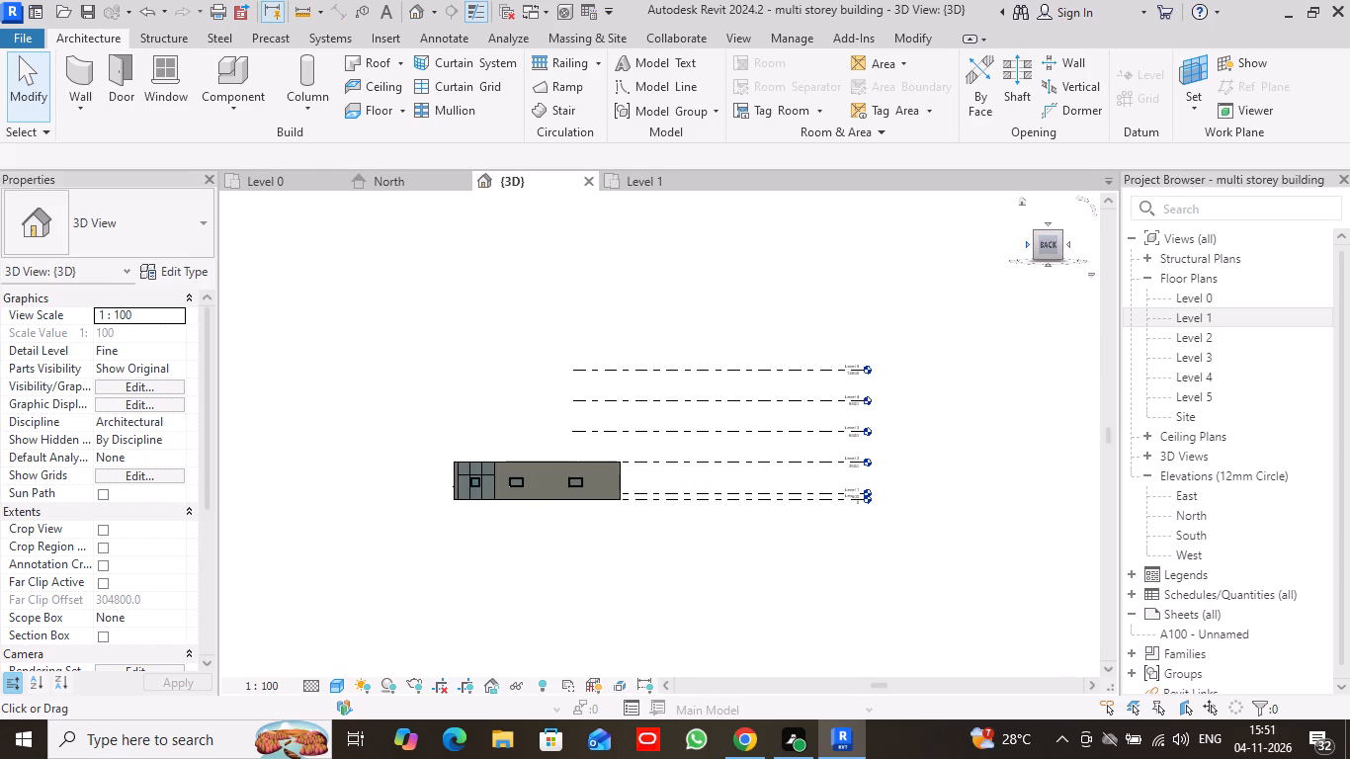
pyautogui.click(1028, 241)
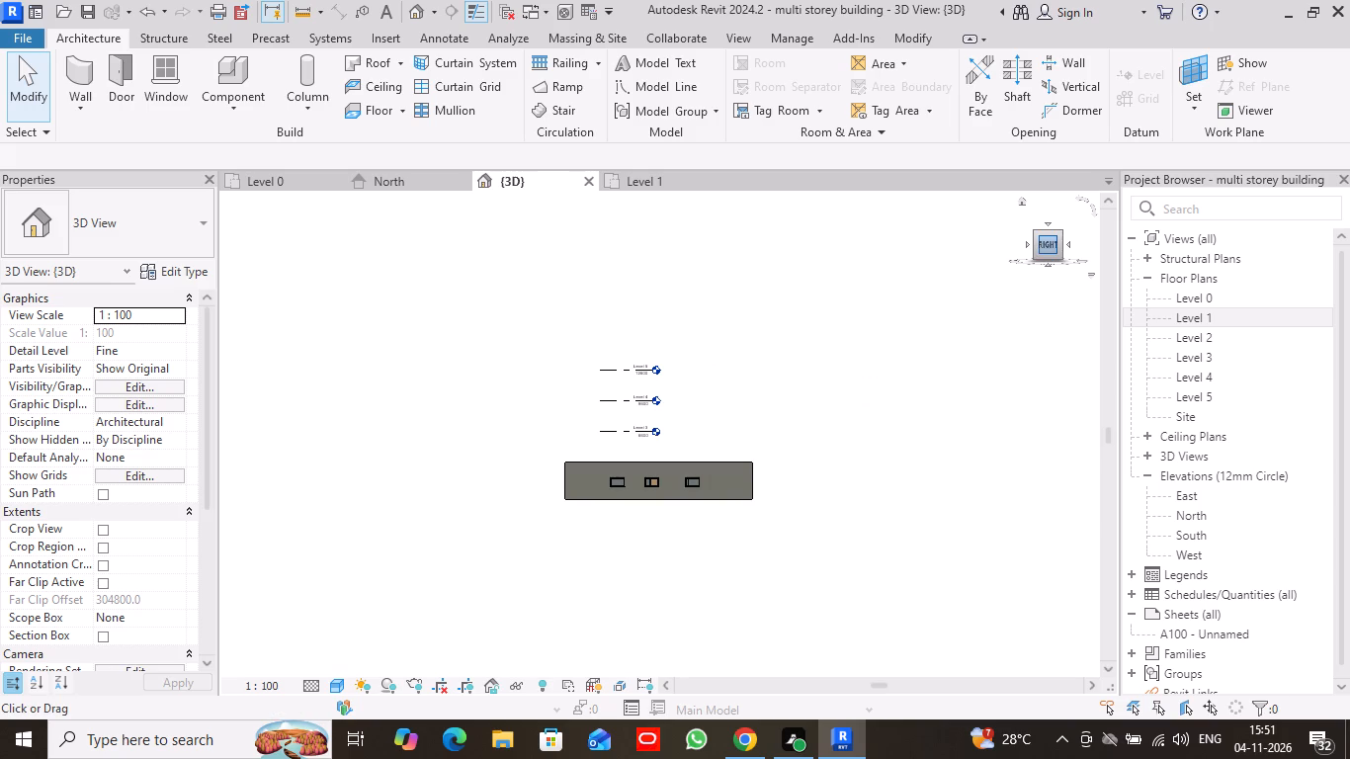
pyautogui.click(1033, 244)
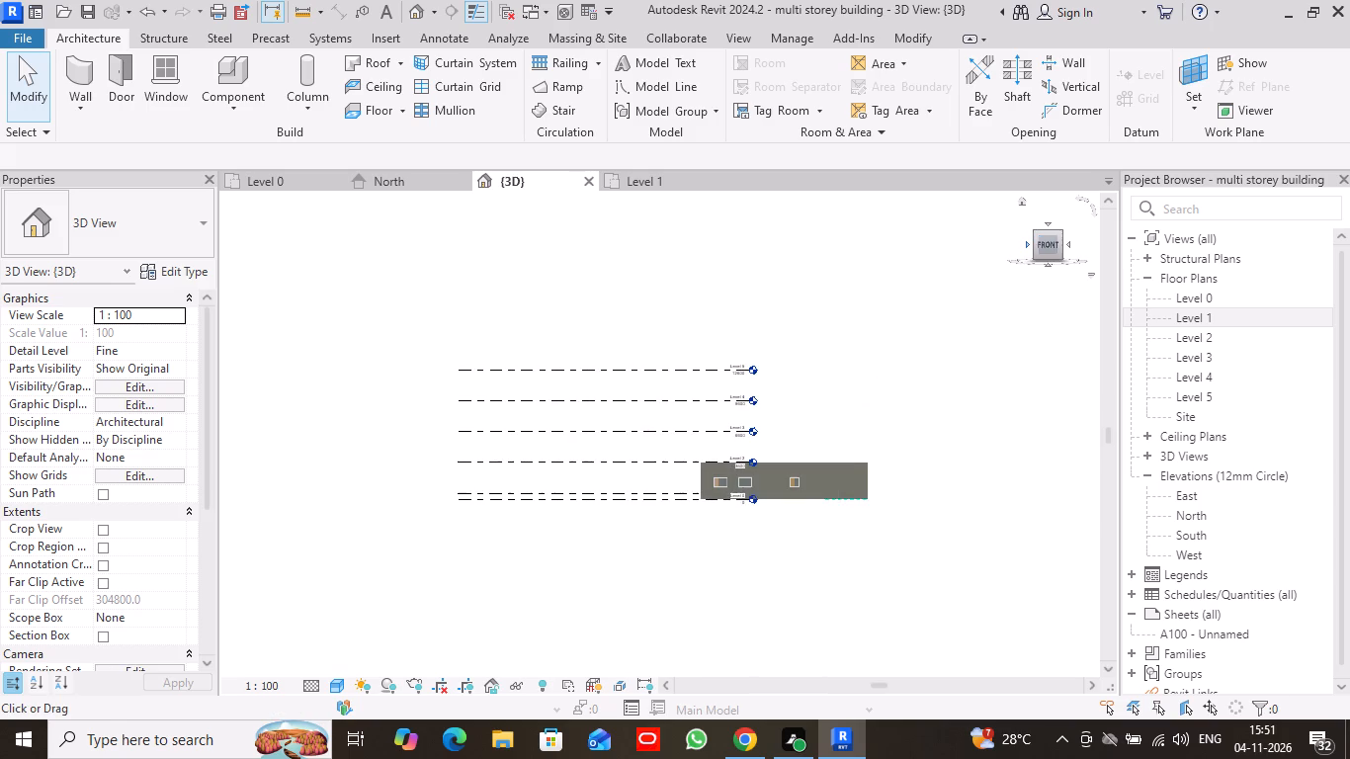
pyautogui.scroll(8, 885, 468)
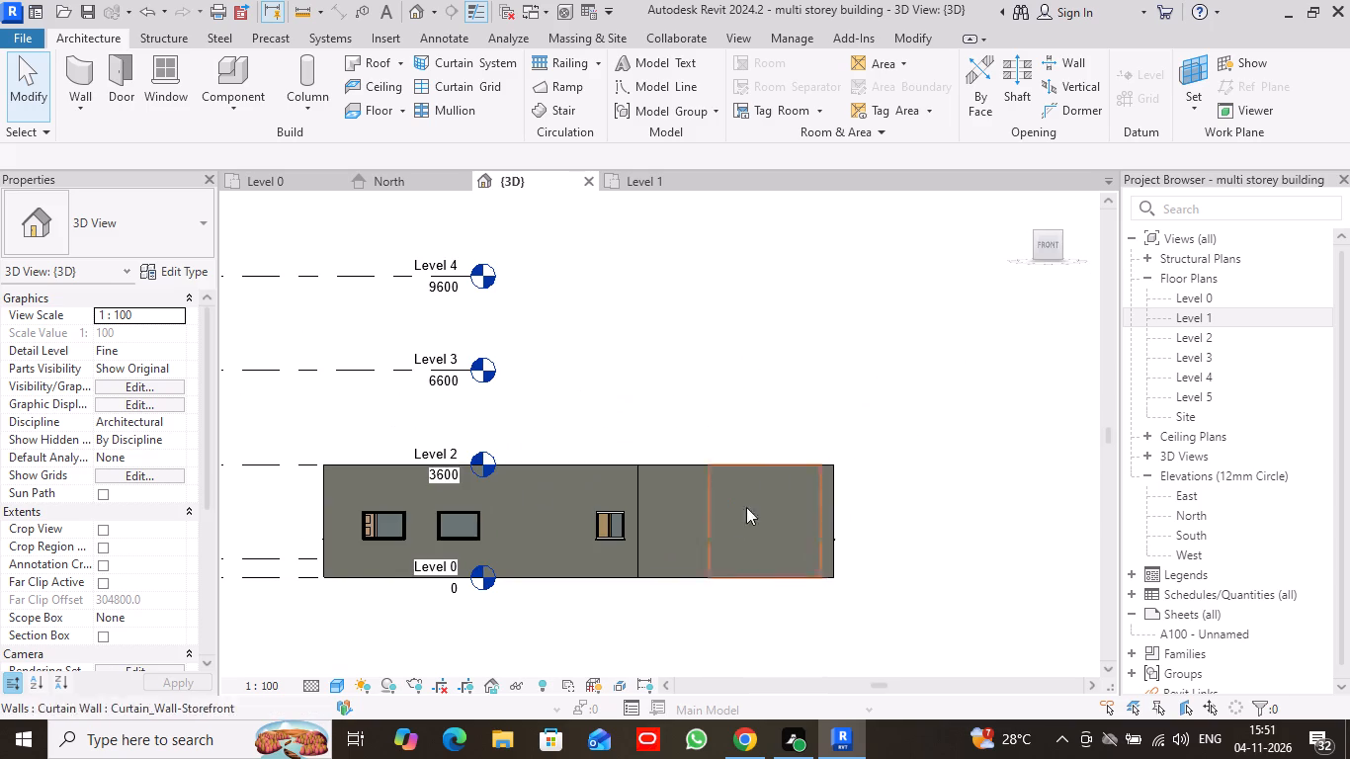
pyautogui.moveTo(849, 411); pyautogui.dragTo(820, 225, button='middle')
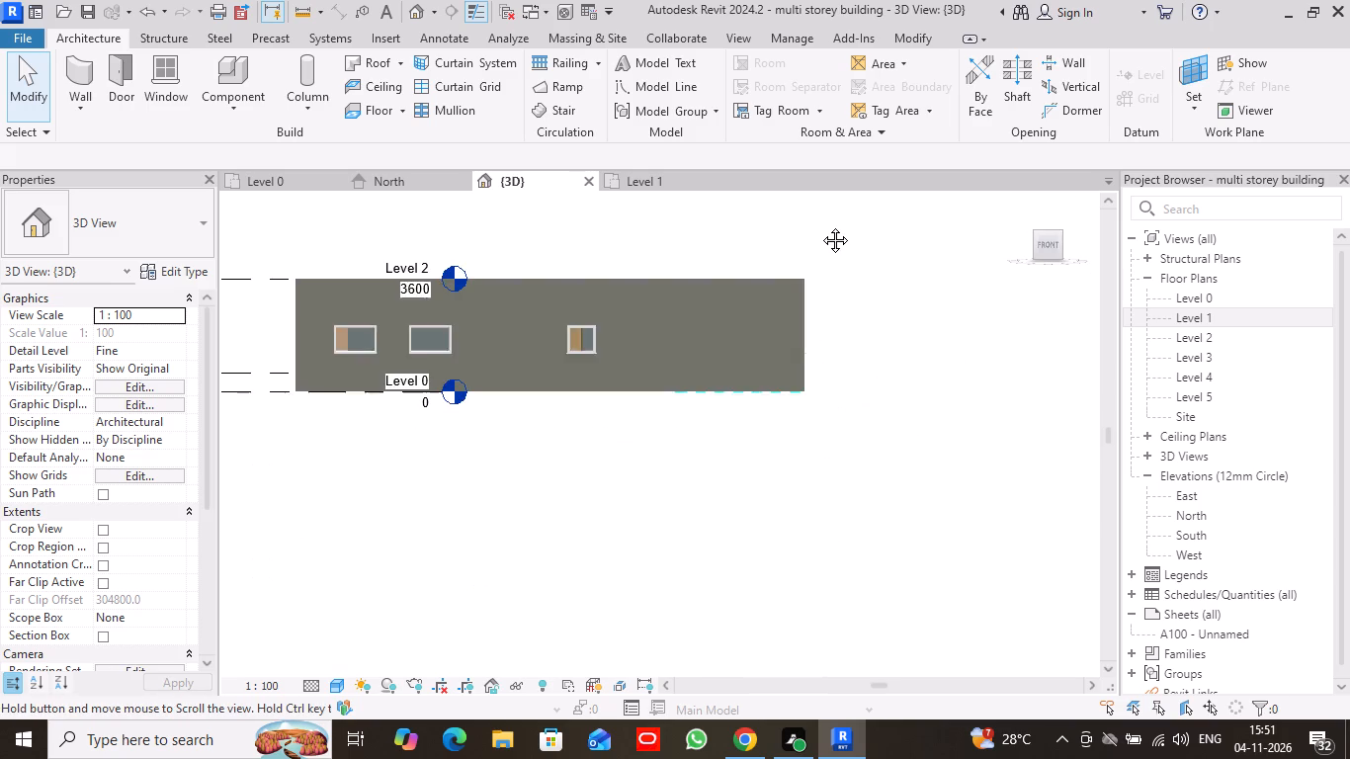
pyautogui.moveTo(820, 225); pyautogui.dragTo(820, 237, button='middle')
# Edit the profile of the sit-out's front wall, cutting a rectangular opening about 2007 mm high that traces the double door behind it.
pyautogui.click(701, 364)
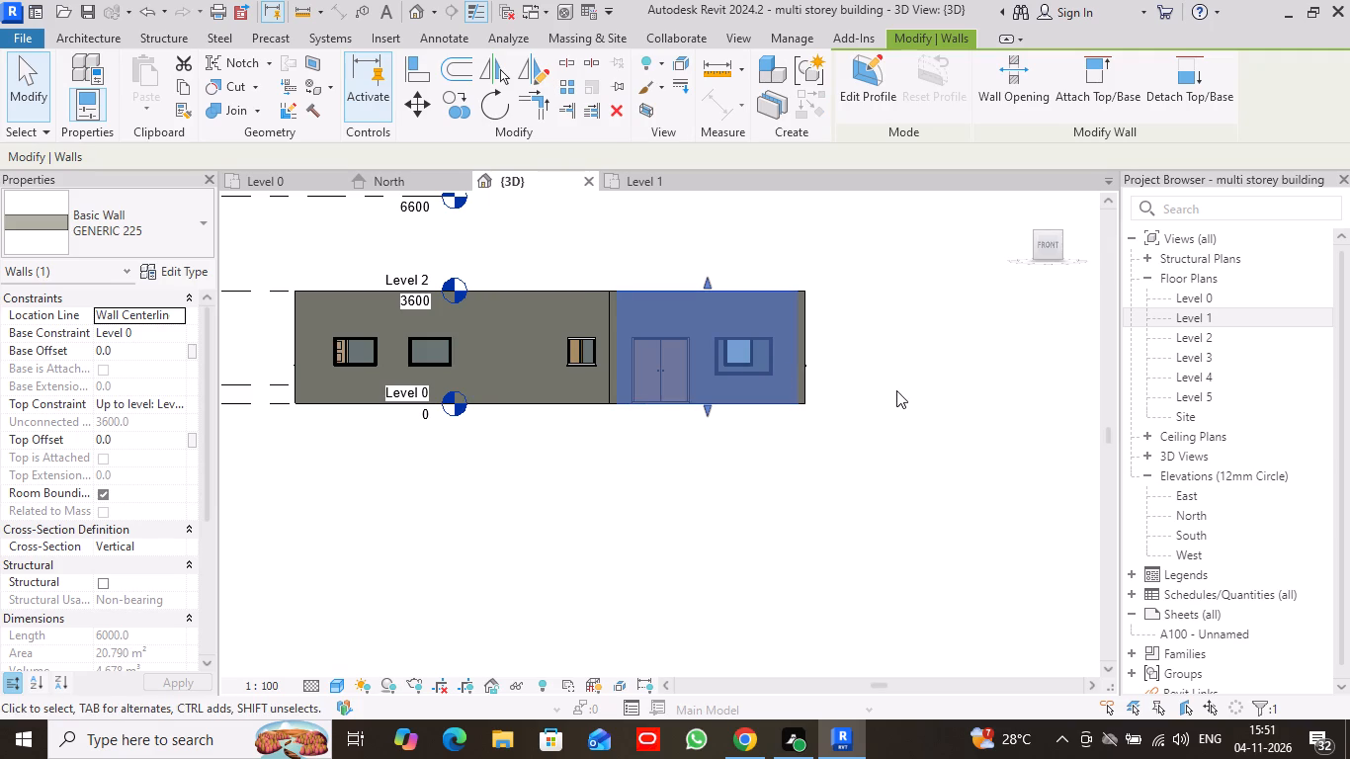
pyautogui.click(861, 89)
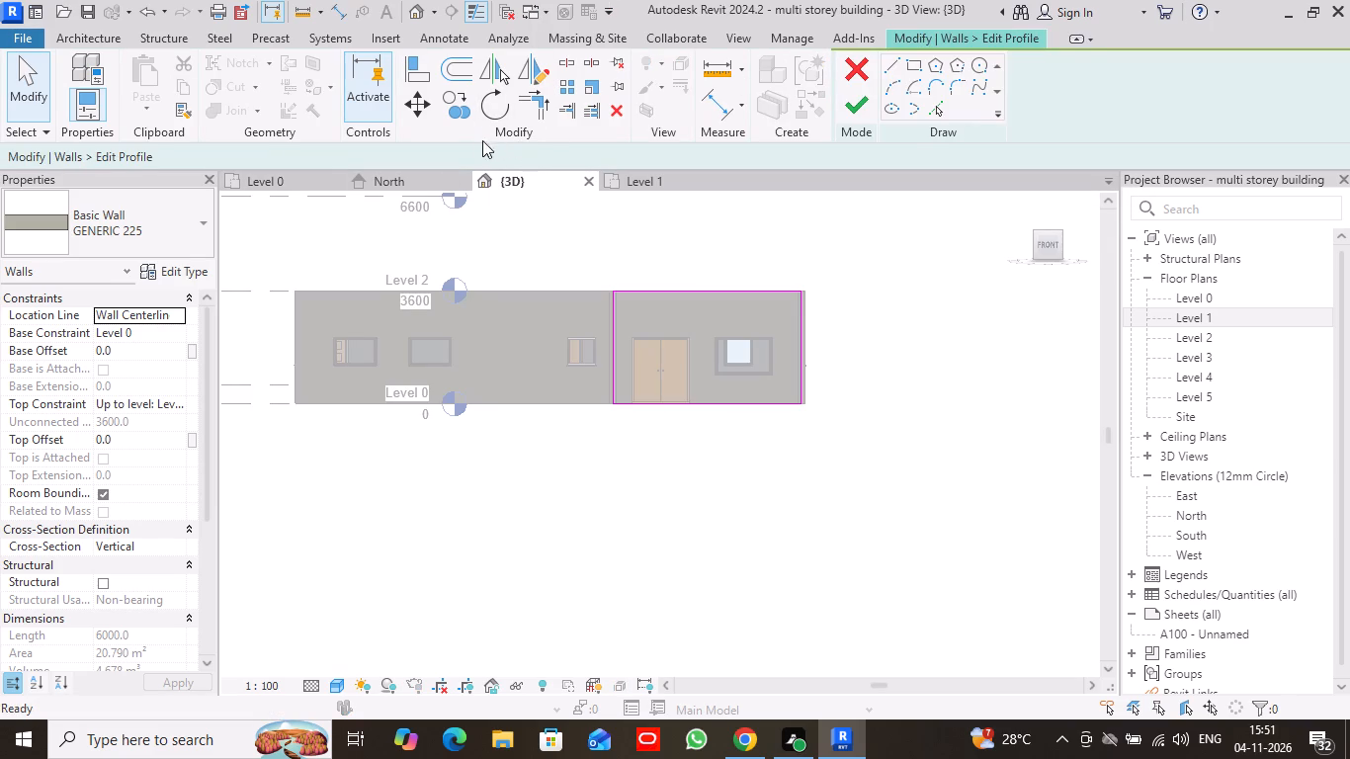
pyautogui.click(915, 67)
pyautogui.scroll(5, 721, 425)
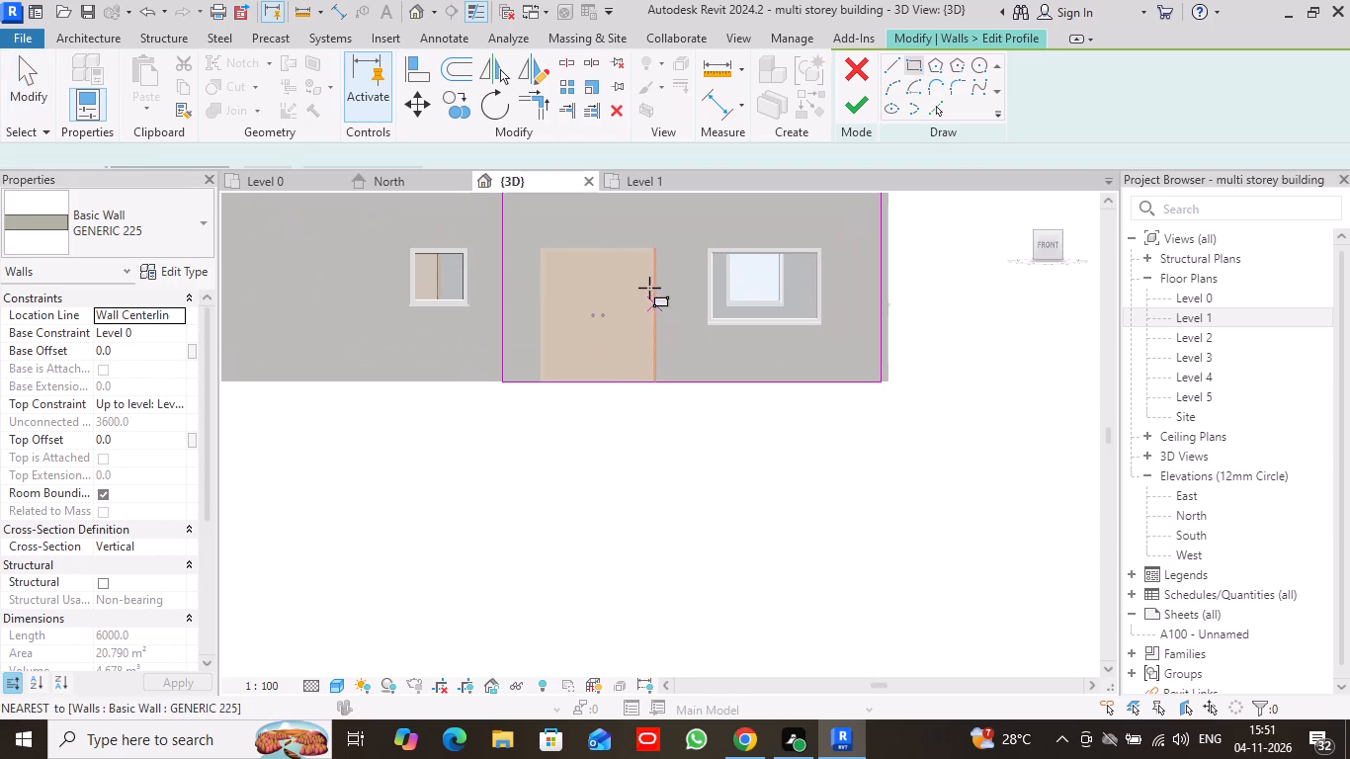
pyautogui.moveTo(629, 243); pyautogui.dragTo(685, 323, button='middle')
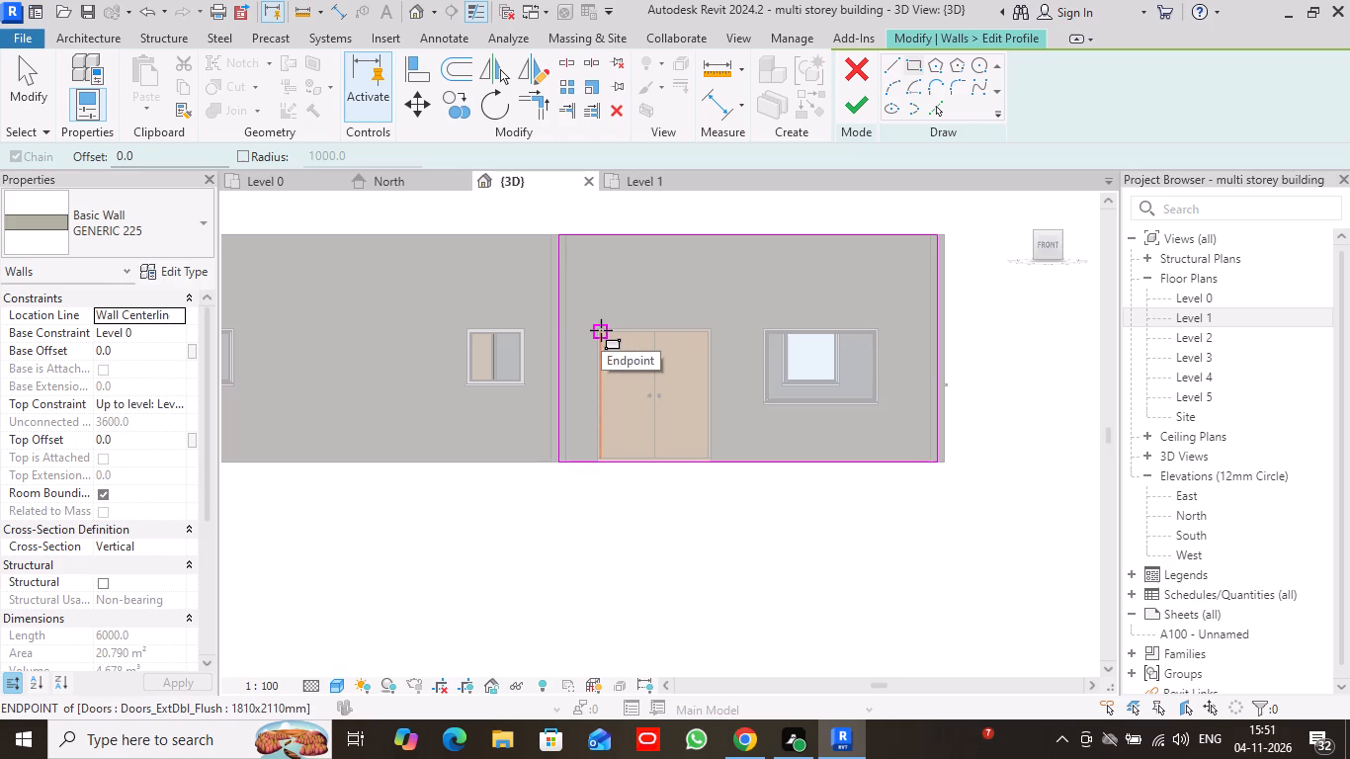
pyautogui.click(601, 330)
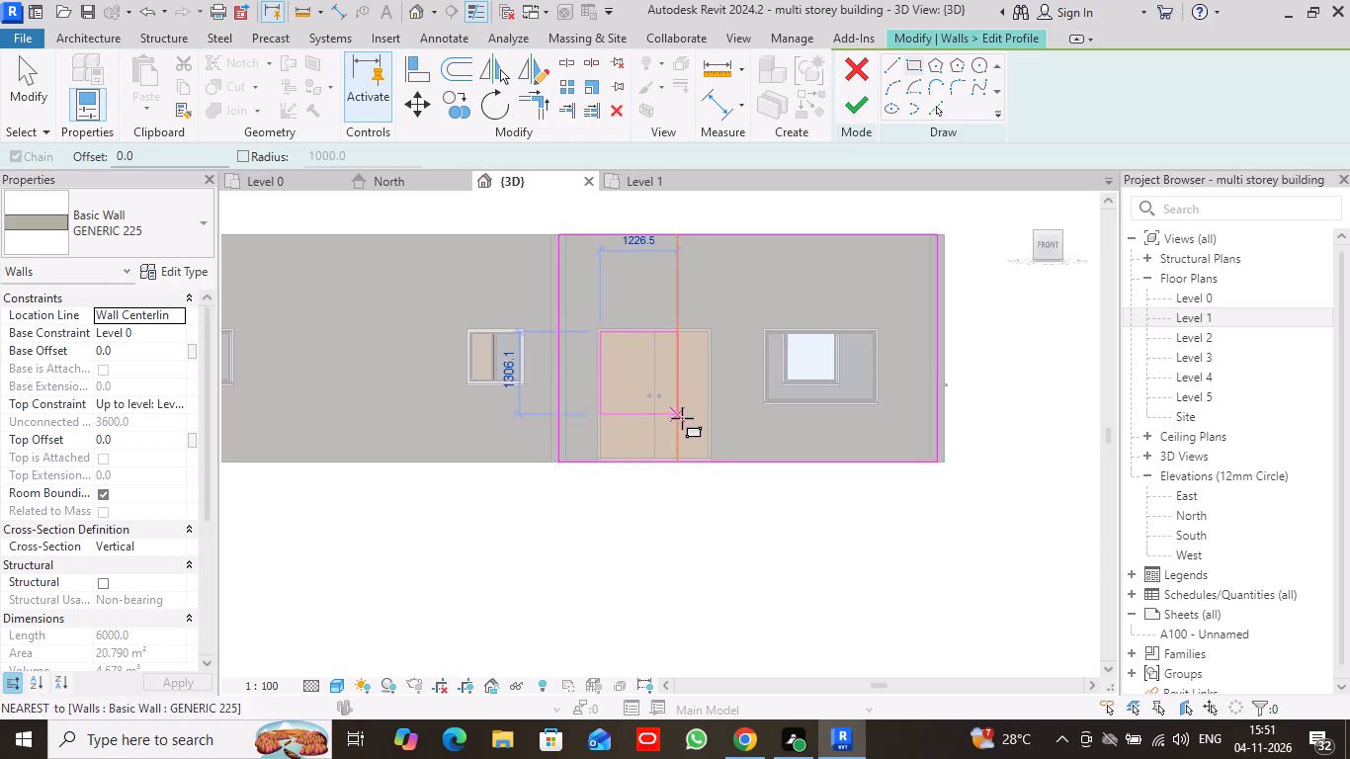
pyautogui.scroll(3, 699, 451)
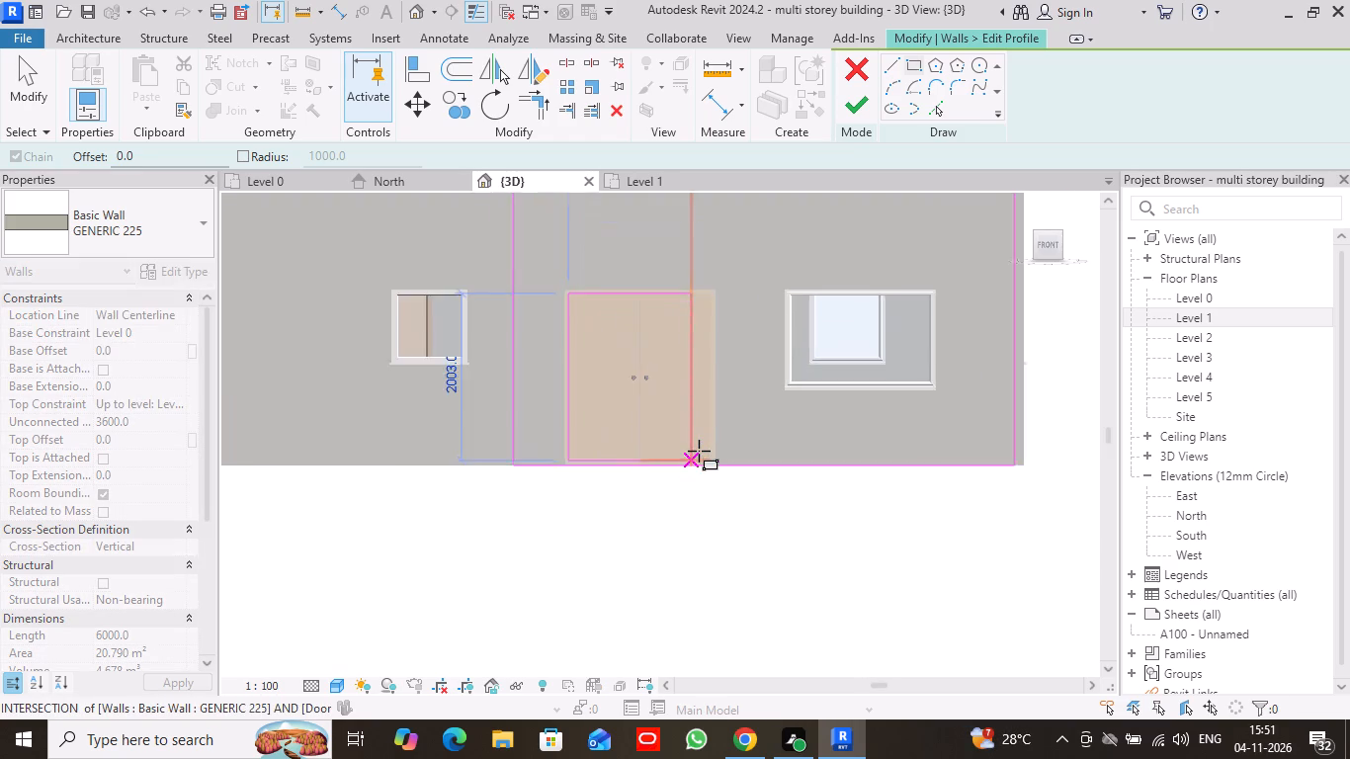
pyautogui.scroll(5, 699, 451)
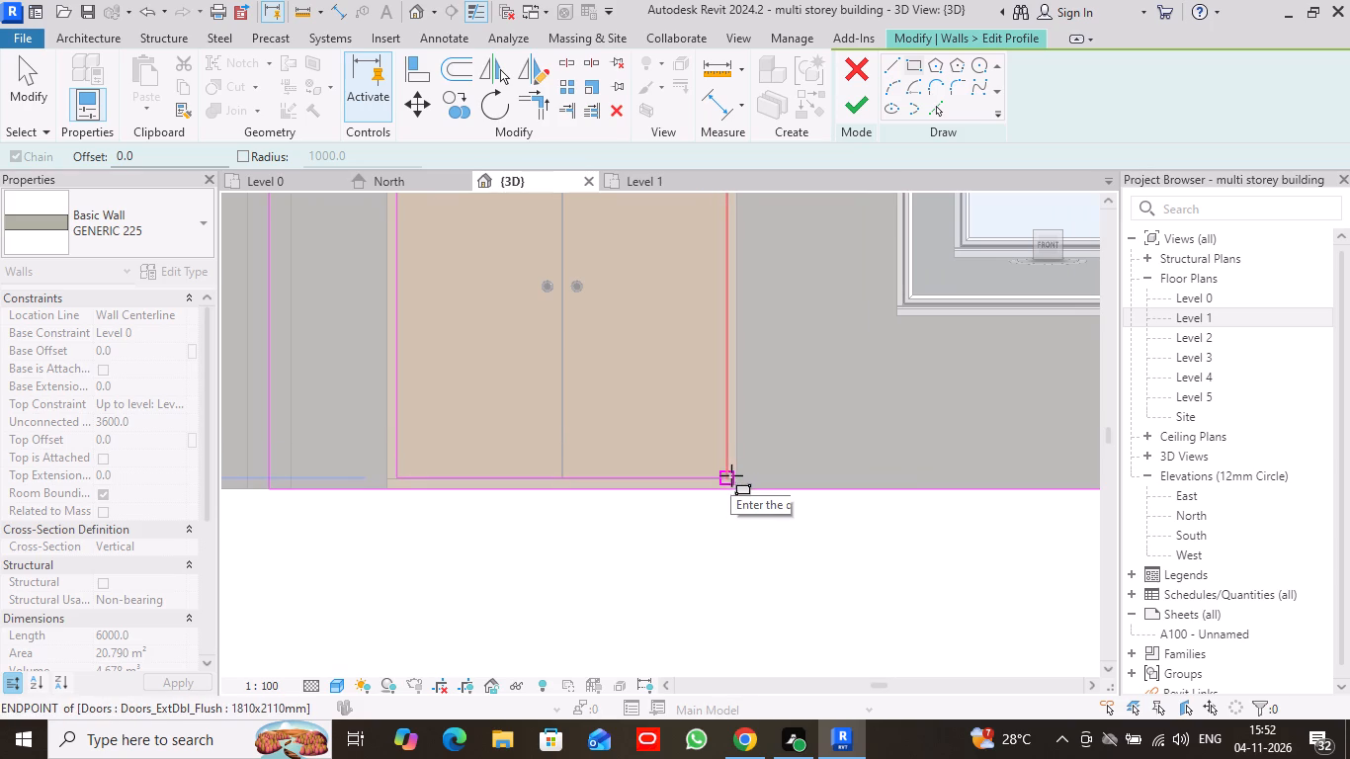
pyautogui.click(742, 473)
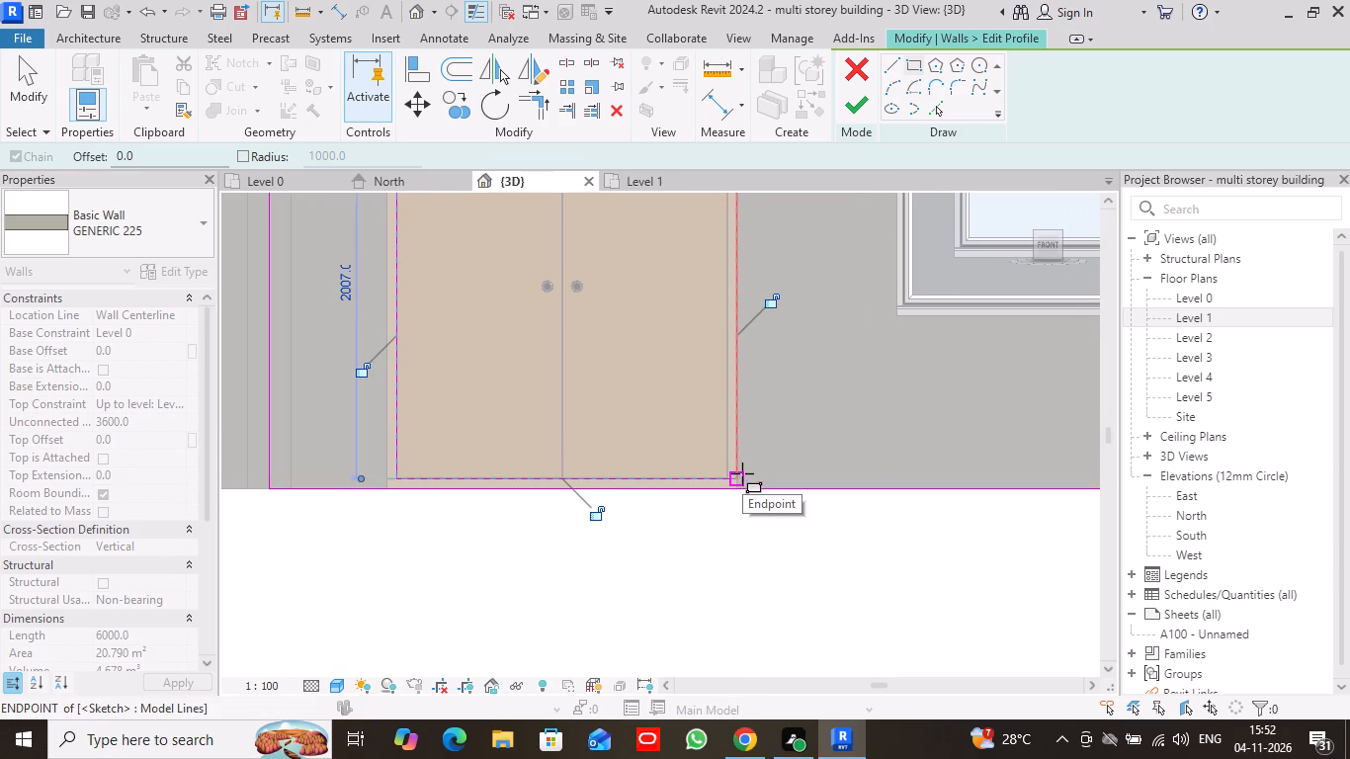
pyautogui.click(862, 112)
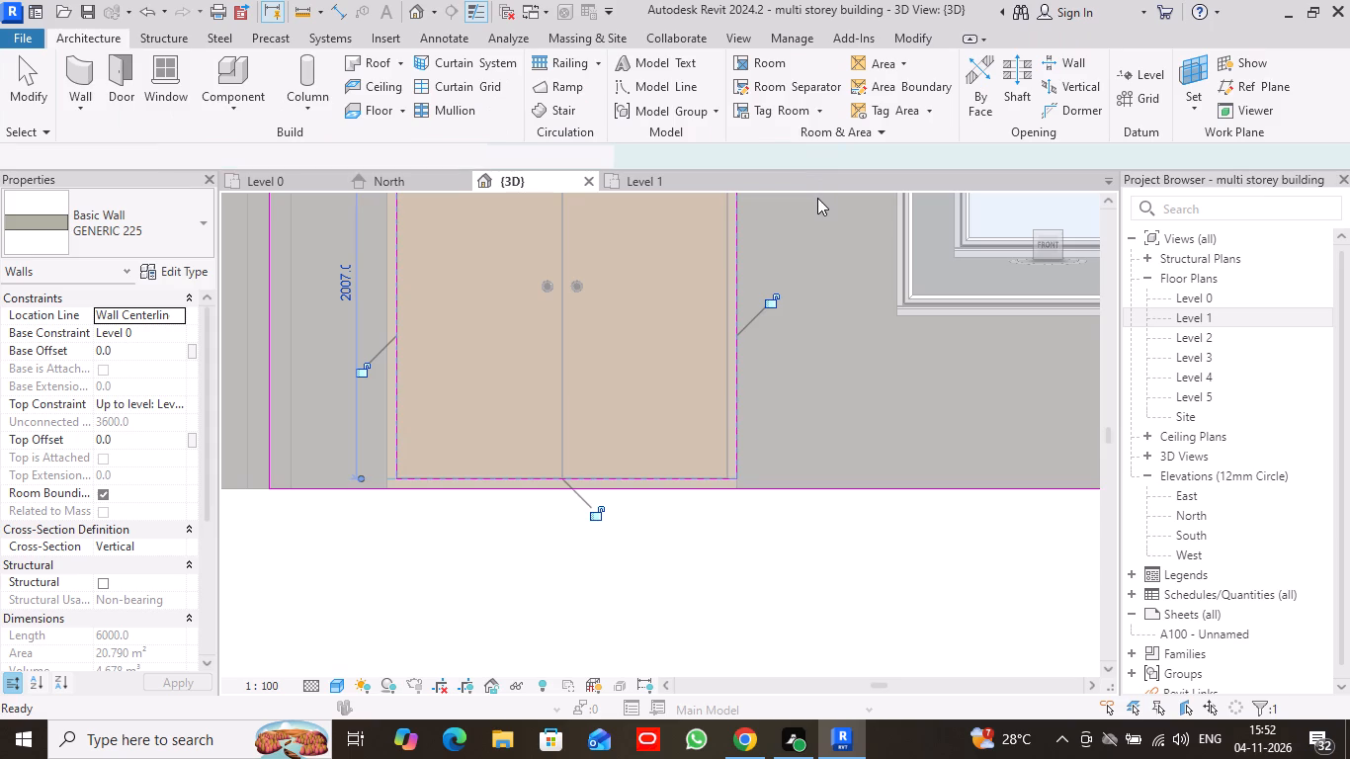
pyautogui.click(739, 635)
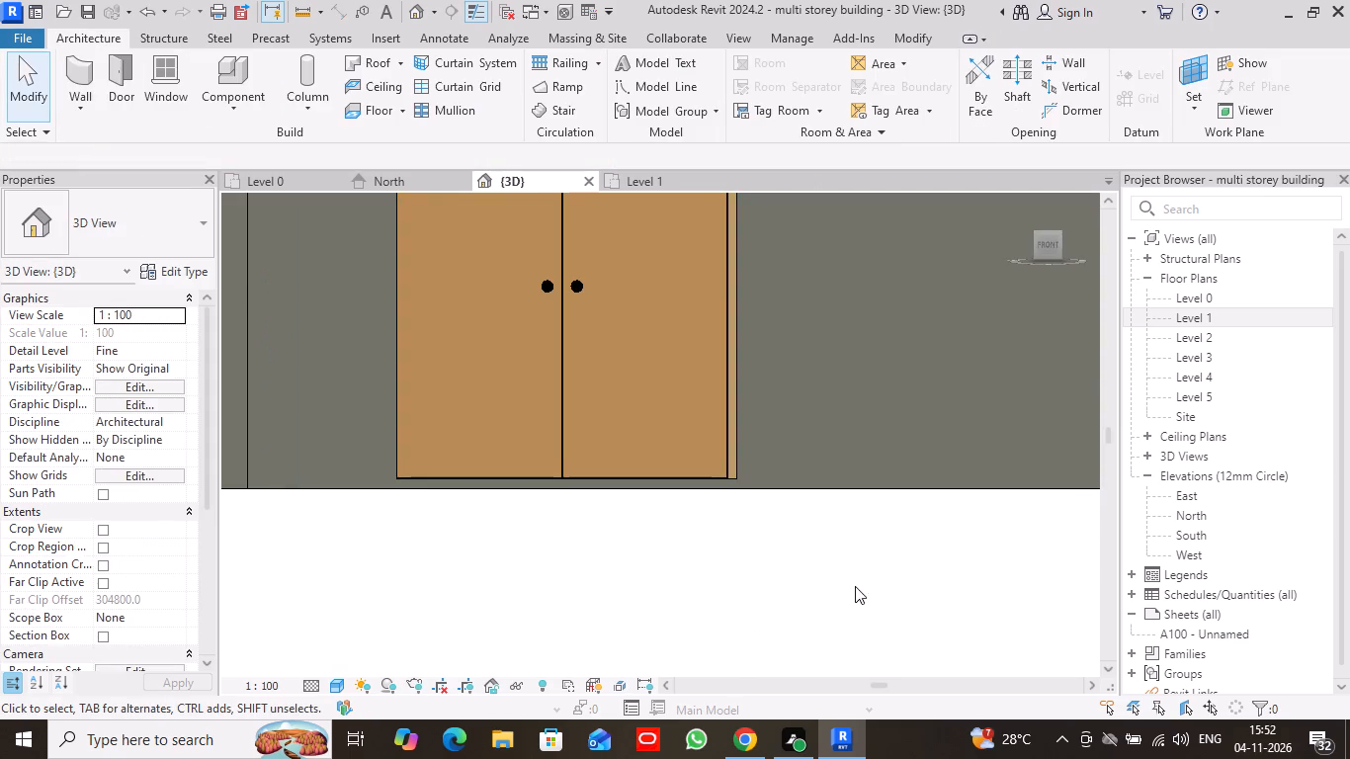
# Examine the new opening in the sit-out's front wall in an angled 3D view from the front corner.
pyautogui.scroll(-5, 865, 585)
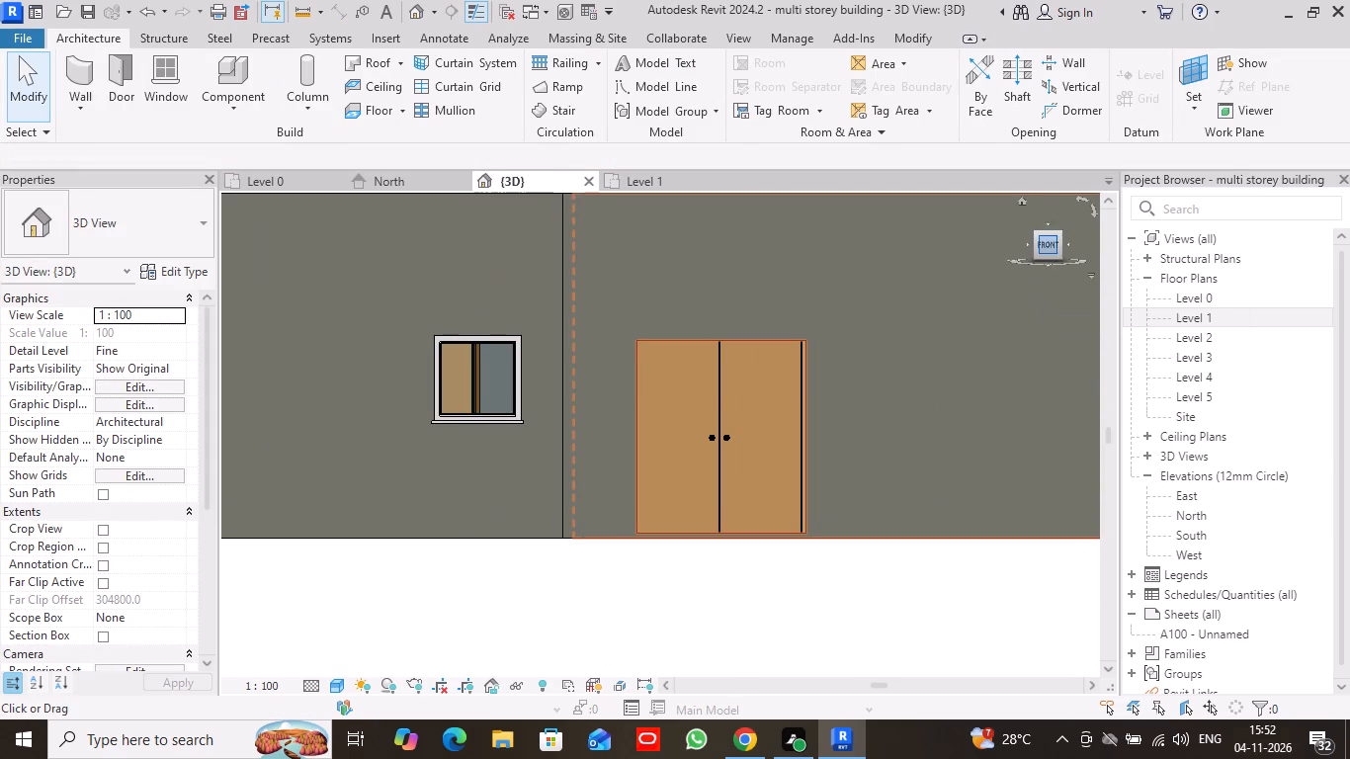
pyautogui.moveTo(1062, 233); pyautogui.dragTo(1008, 247)
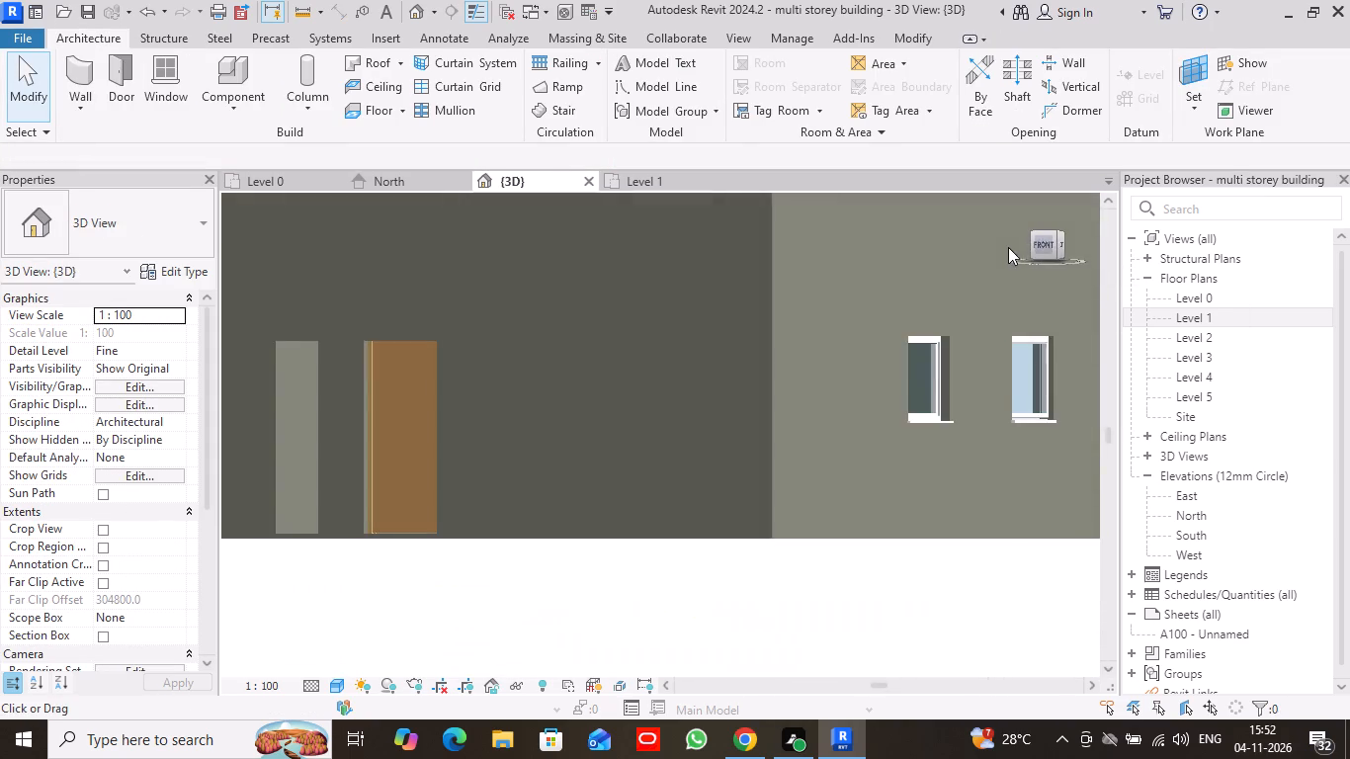
pyautogui.moveTo(1008, 247); pyautogui.dragTo(1020, 283)
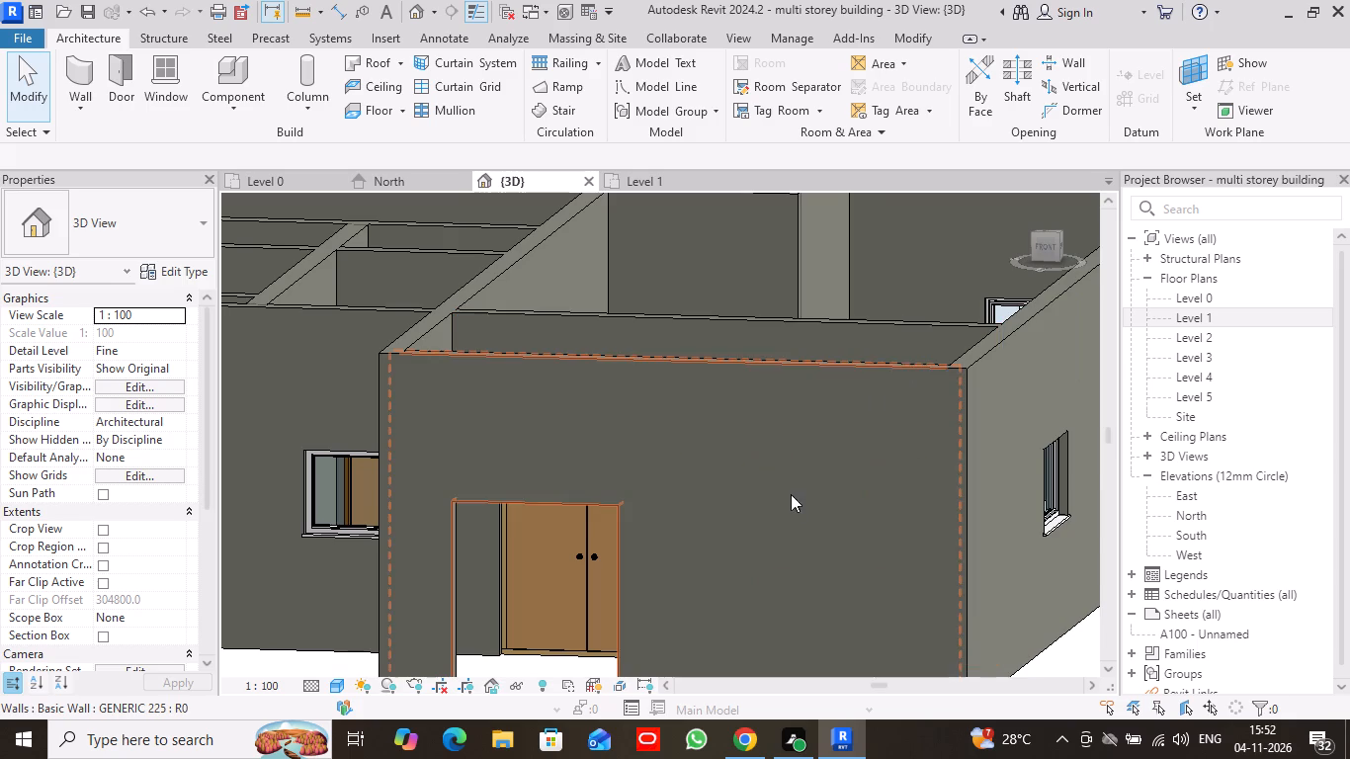
pyautogui.scroll(-1, 1091, 653)
pyautogui.moveTo(1083, 655); pyautogui.dragTo(1062, 621, button='middle')
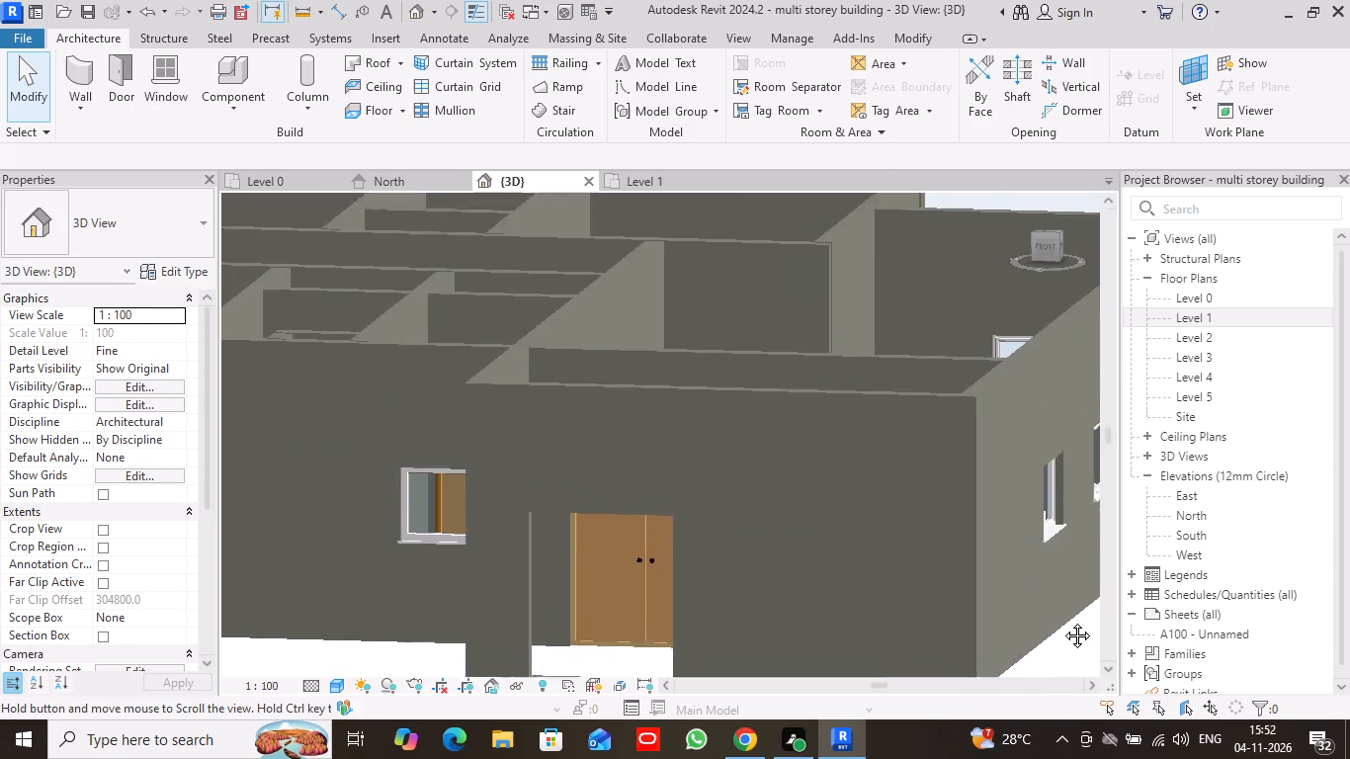
pyautogui.moveTo(1062, 621); pyautogui.dragTo(1037, 574, button='middle')
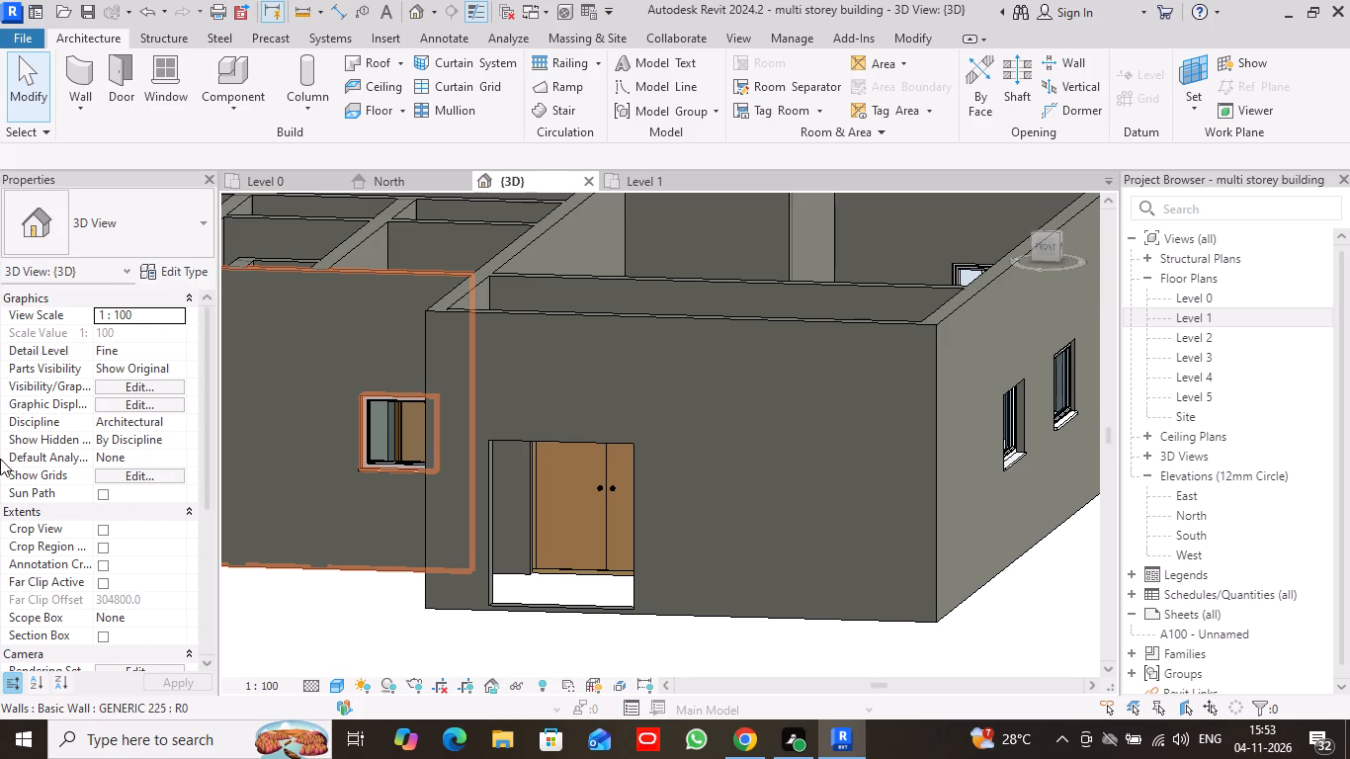
# Start placing an architectural column.
pyautogui.click(304, 103)
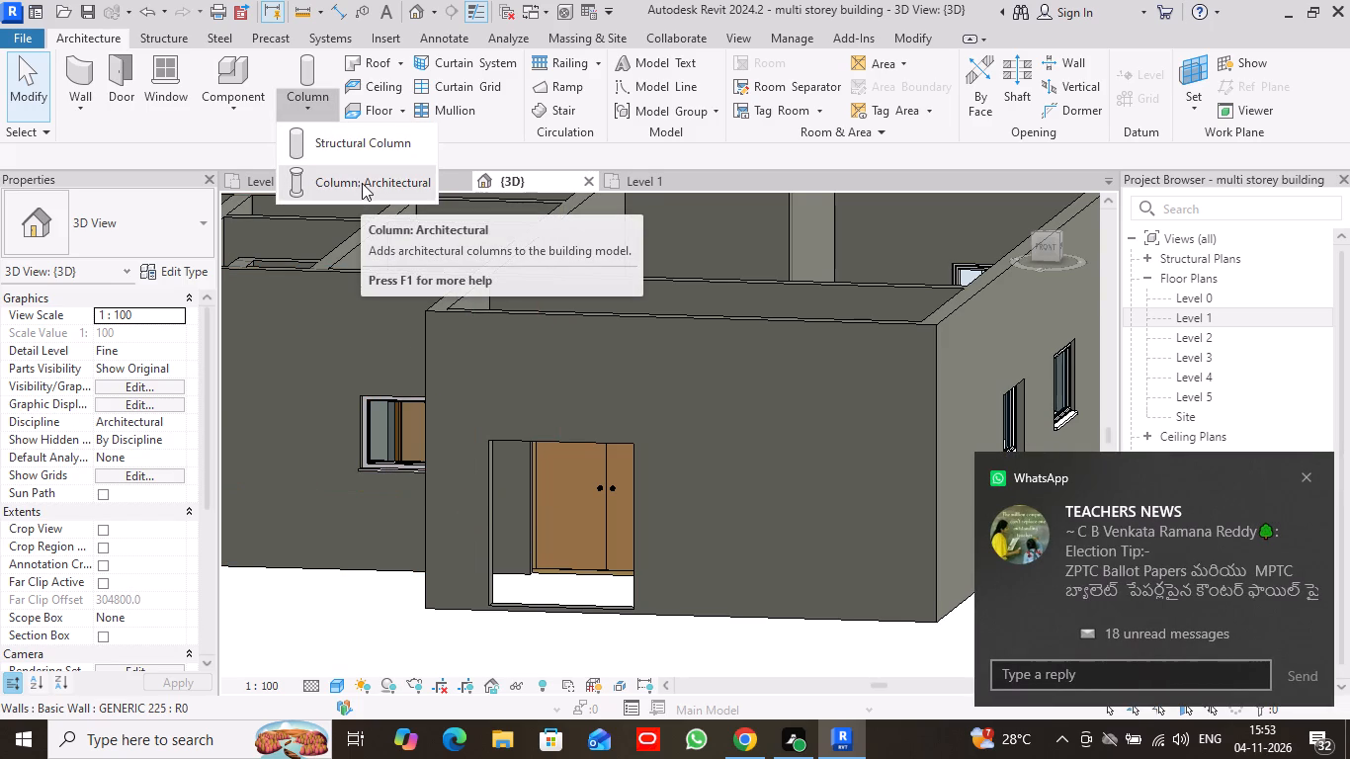
pyautogui.click(362, 183)
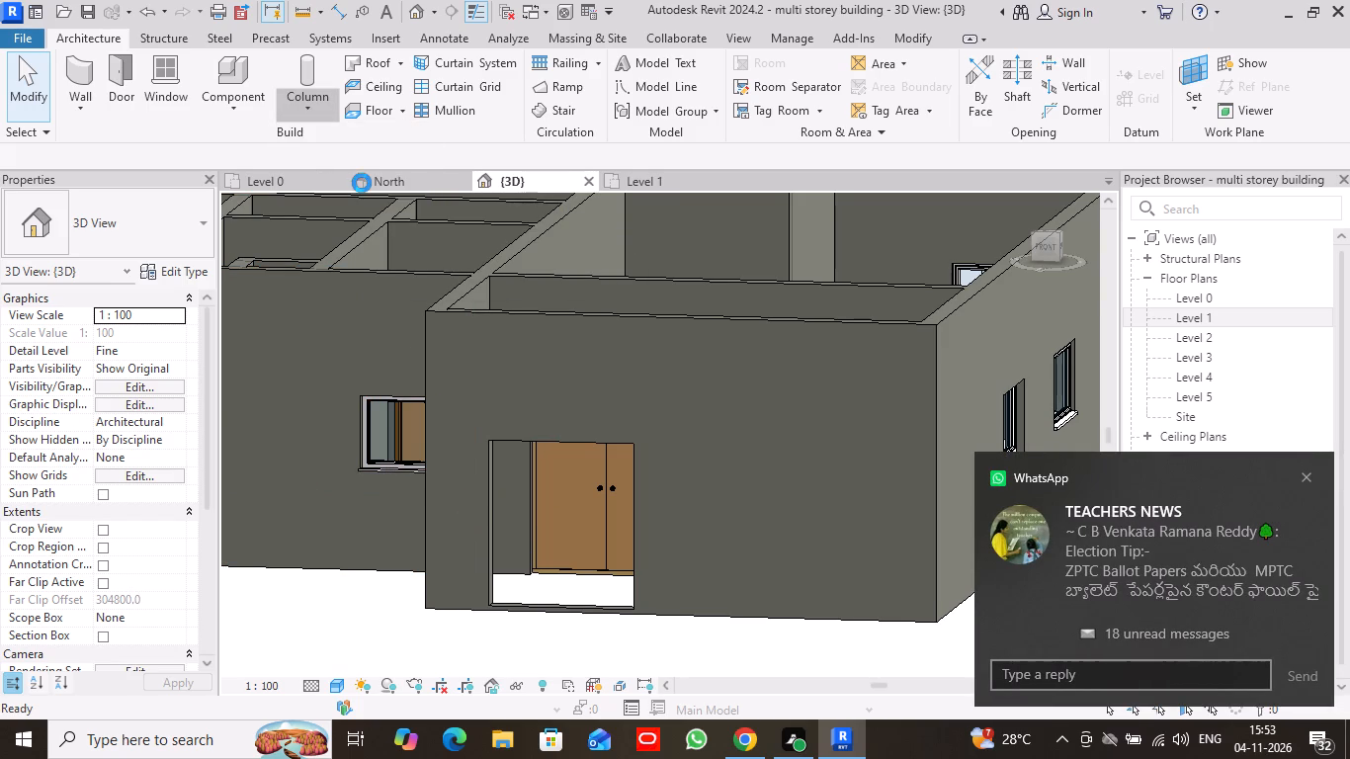
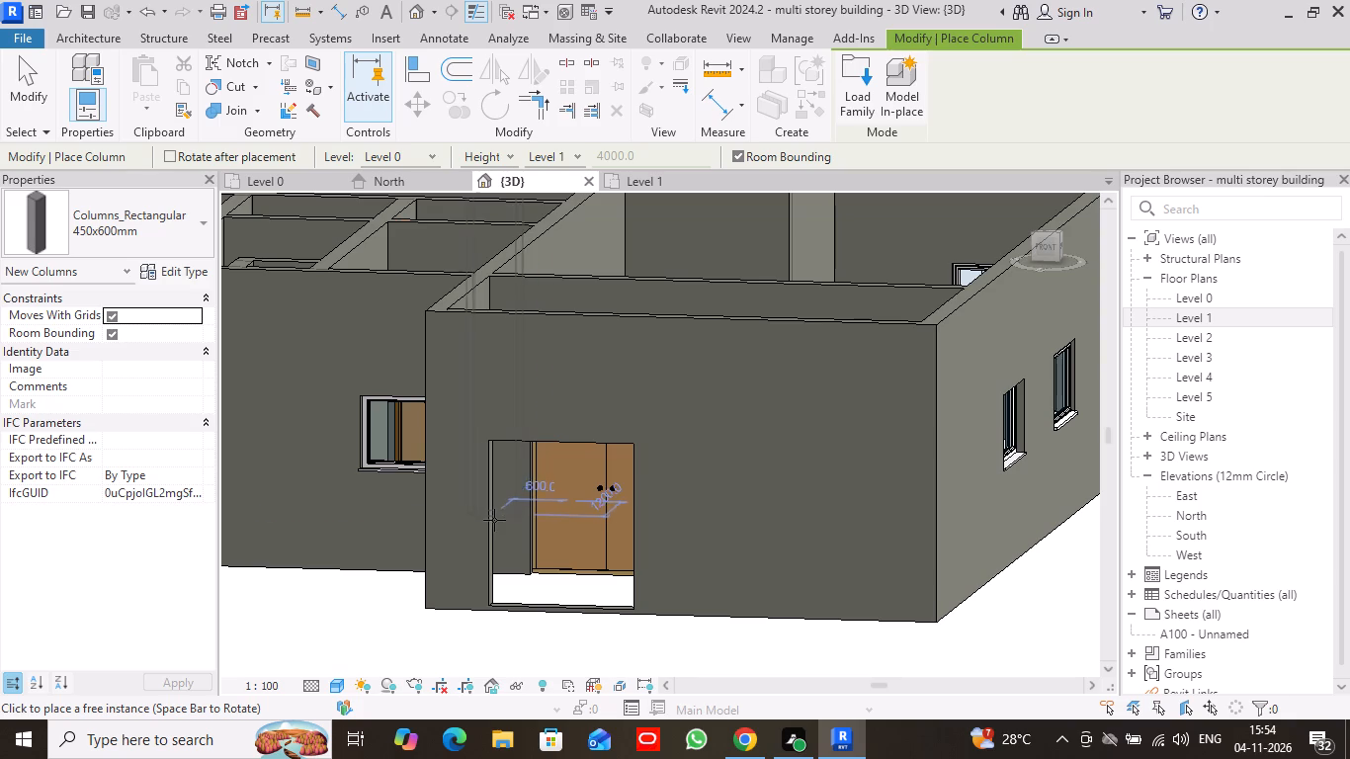
# Delete the sit-out's front wall with the cut opening in the 3D view.
pyautogui.click(31, 81)
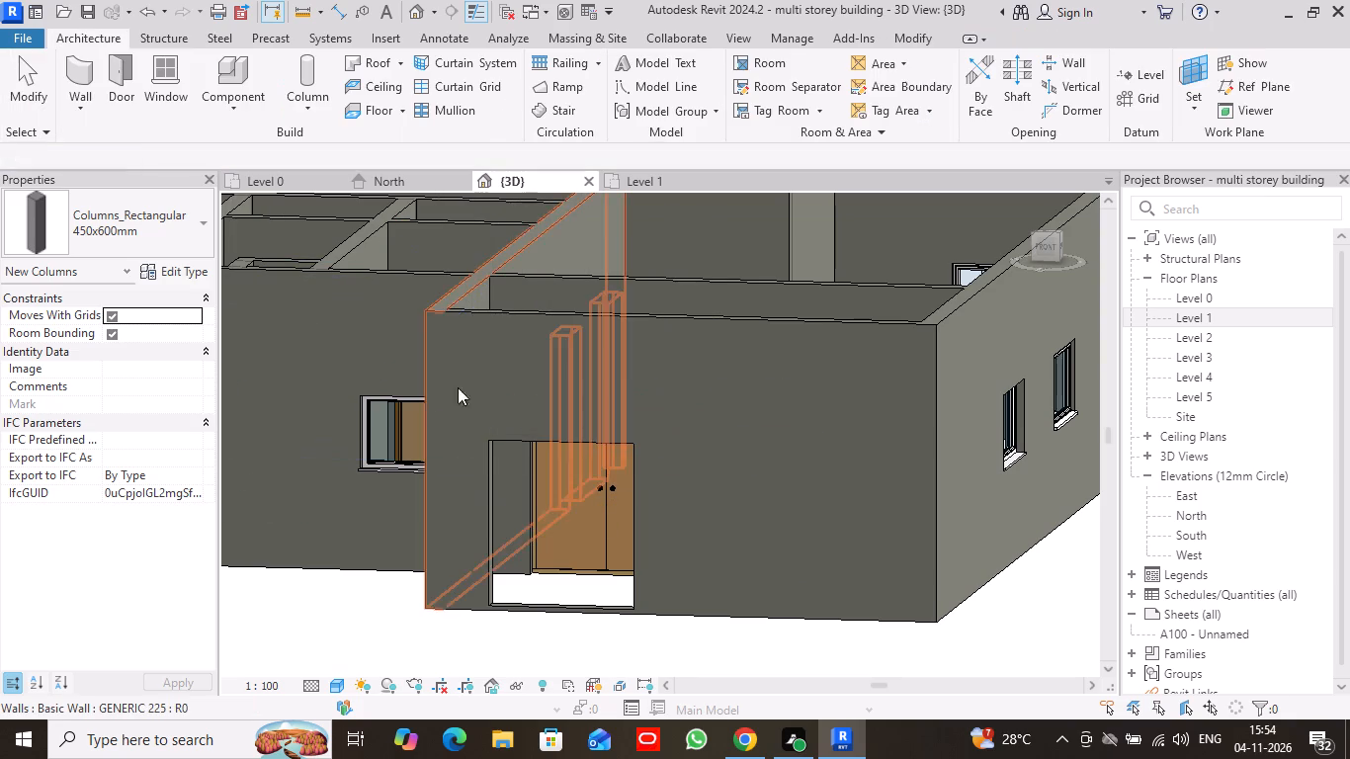
pyautogui.click(526, 416)
pyautogui.rightClick(526, 416)
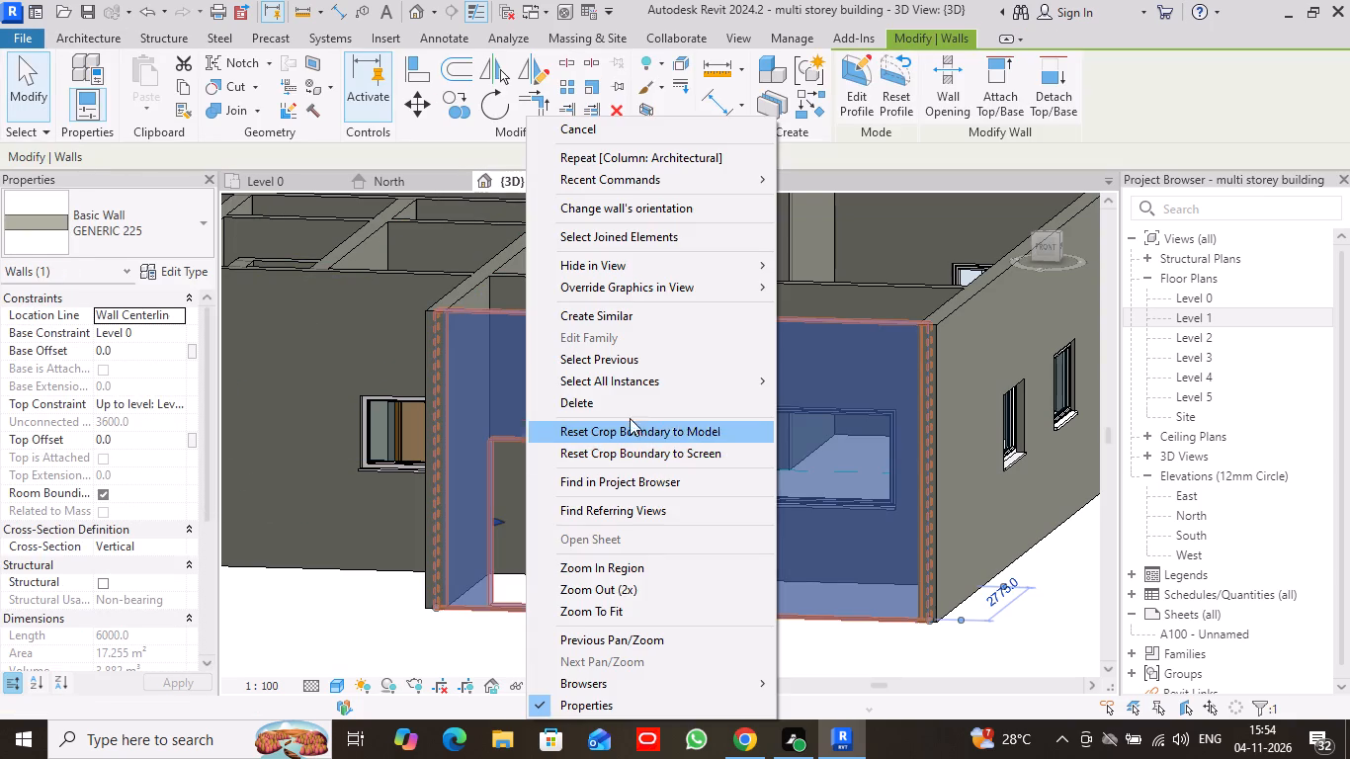
pyautogui.click(579, 401)
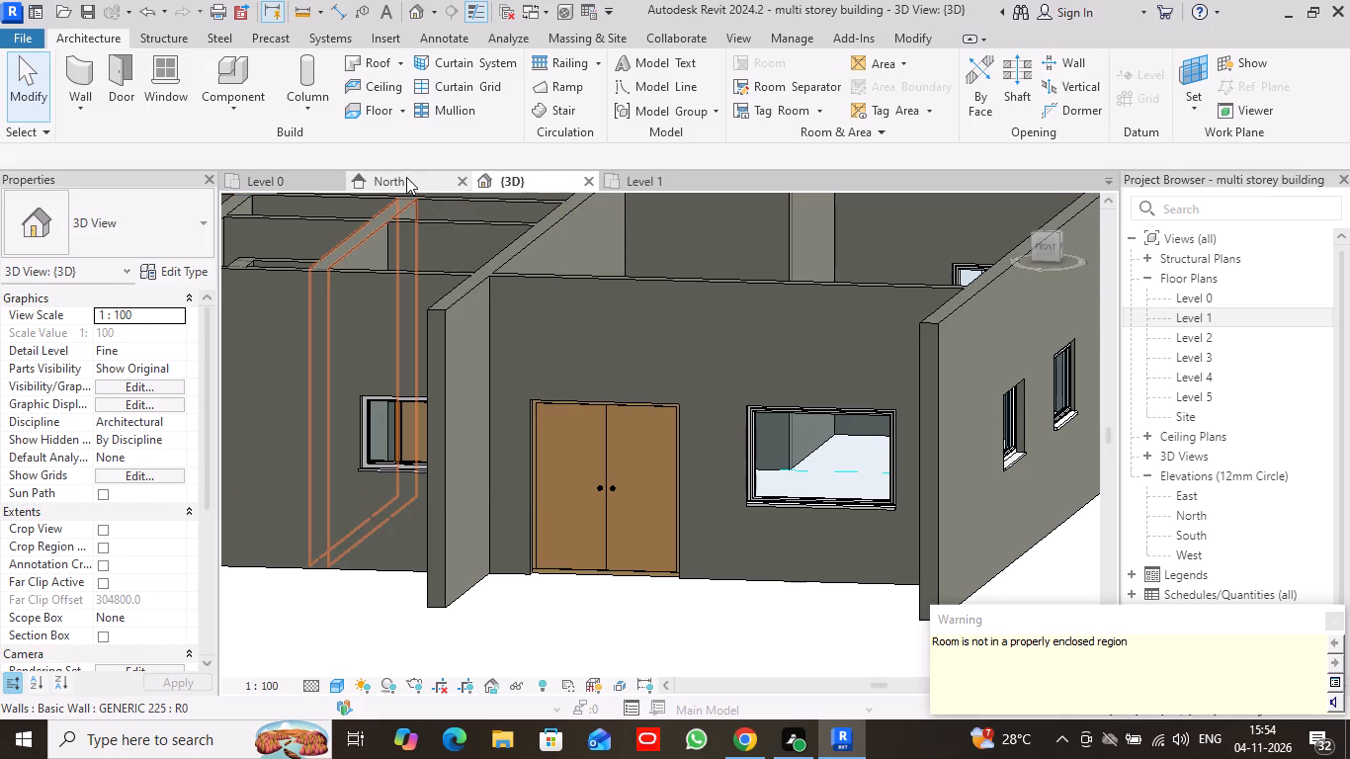
# In the Level 0 floor plan, shorten the sit-out side wall on grid 13 to about 9100 mm, ending at the house's front wall.
pyautogui.click(406, 177)
pyautogui.click(304, 180)
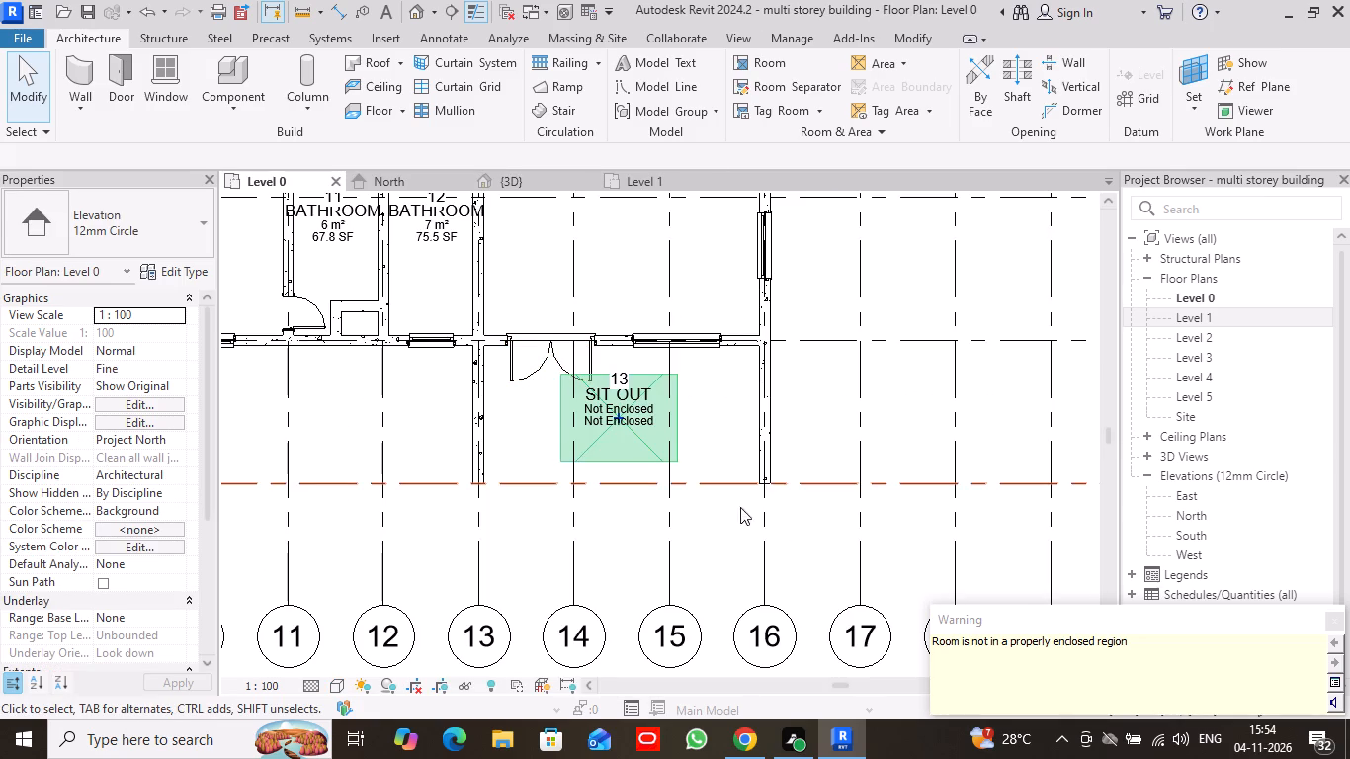
pyautogui.scroll(-1, 707, 516)
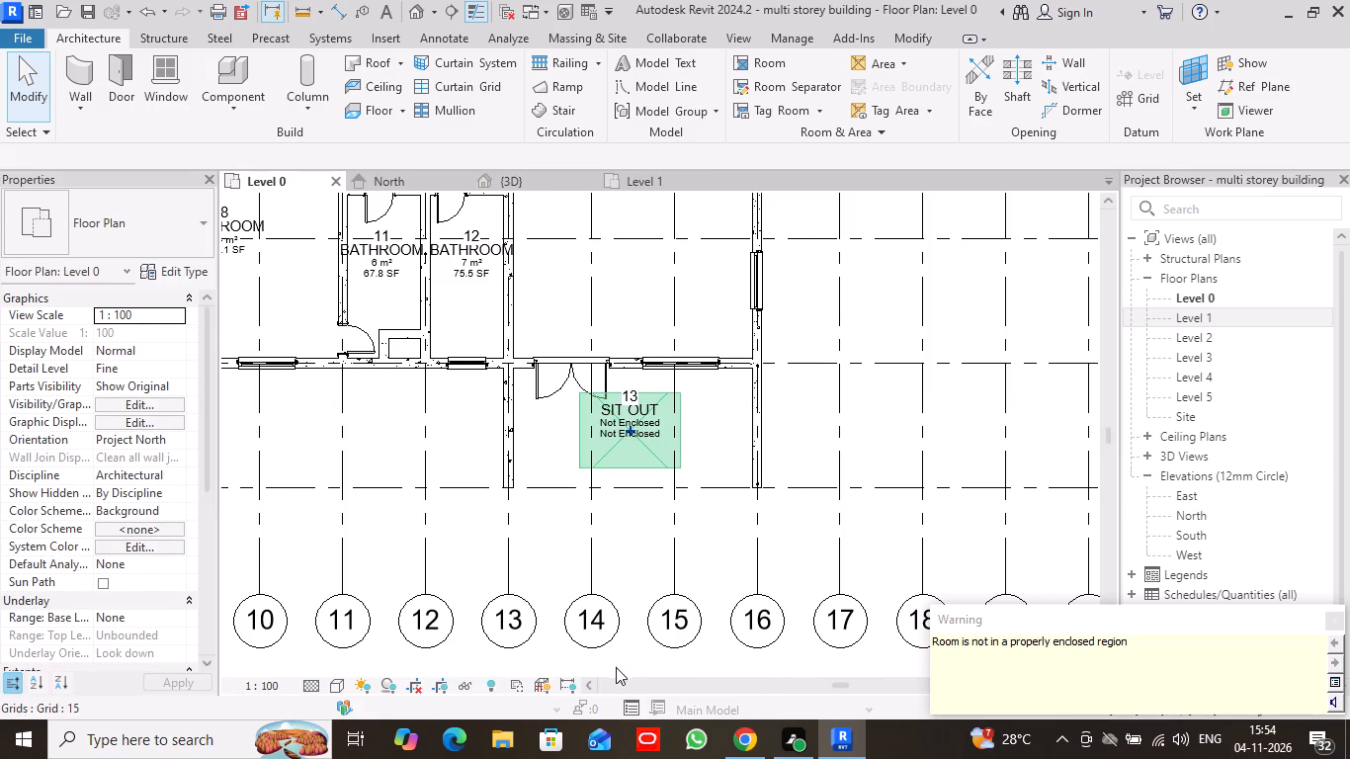
pyautogui.click(646, 669)
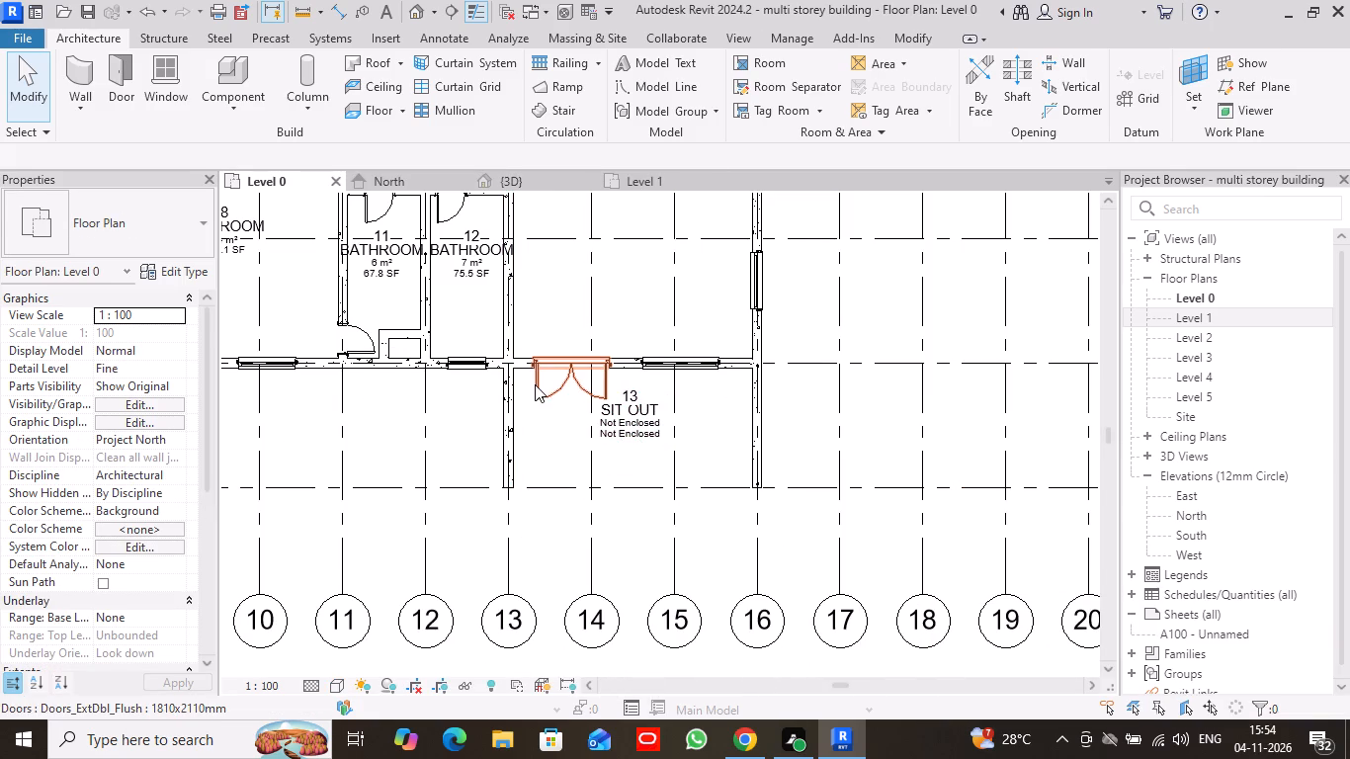
pyautogui.scroll(9, 534, 388)
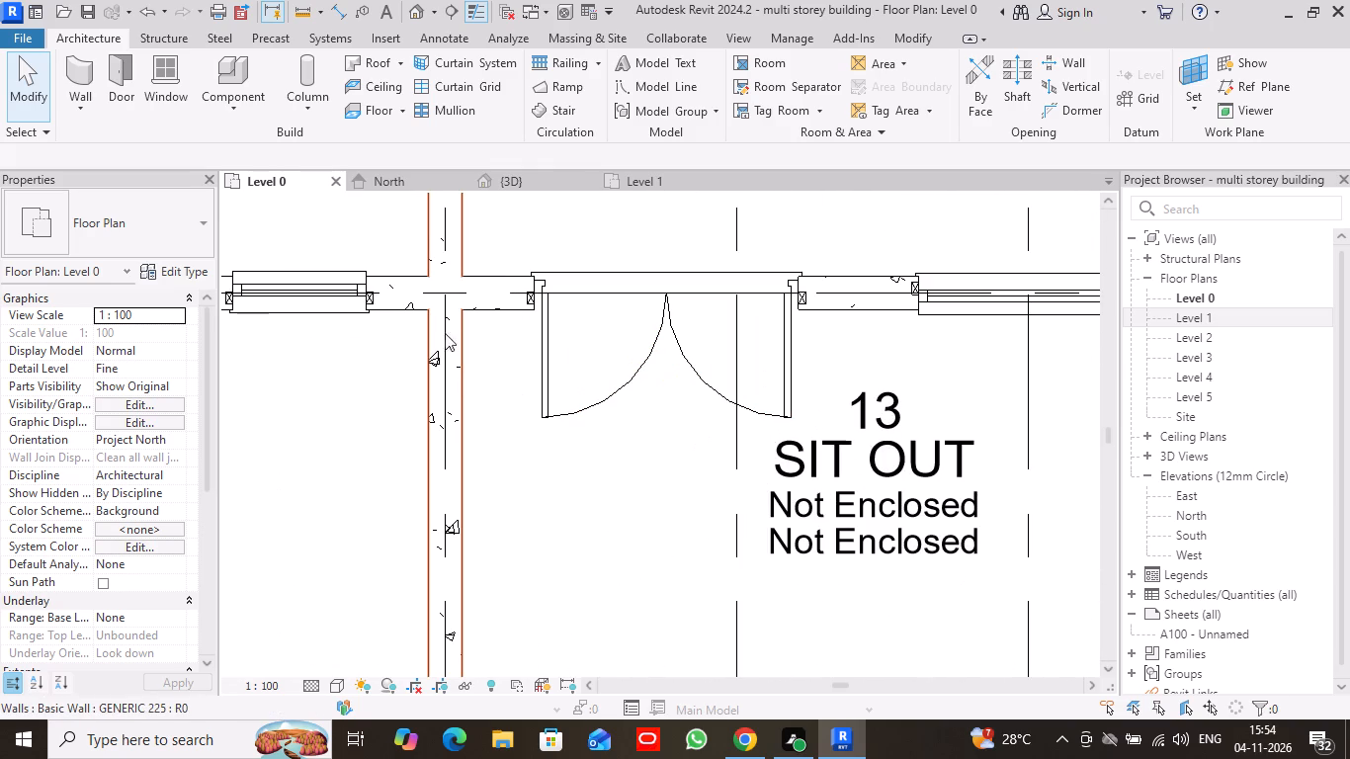
pyautogui.scroll(-4, 492, 456)
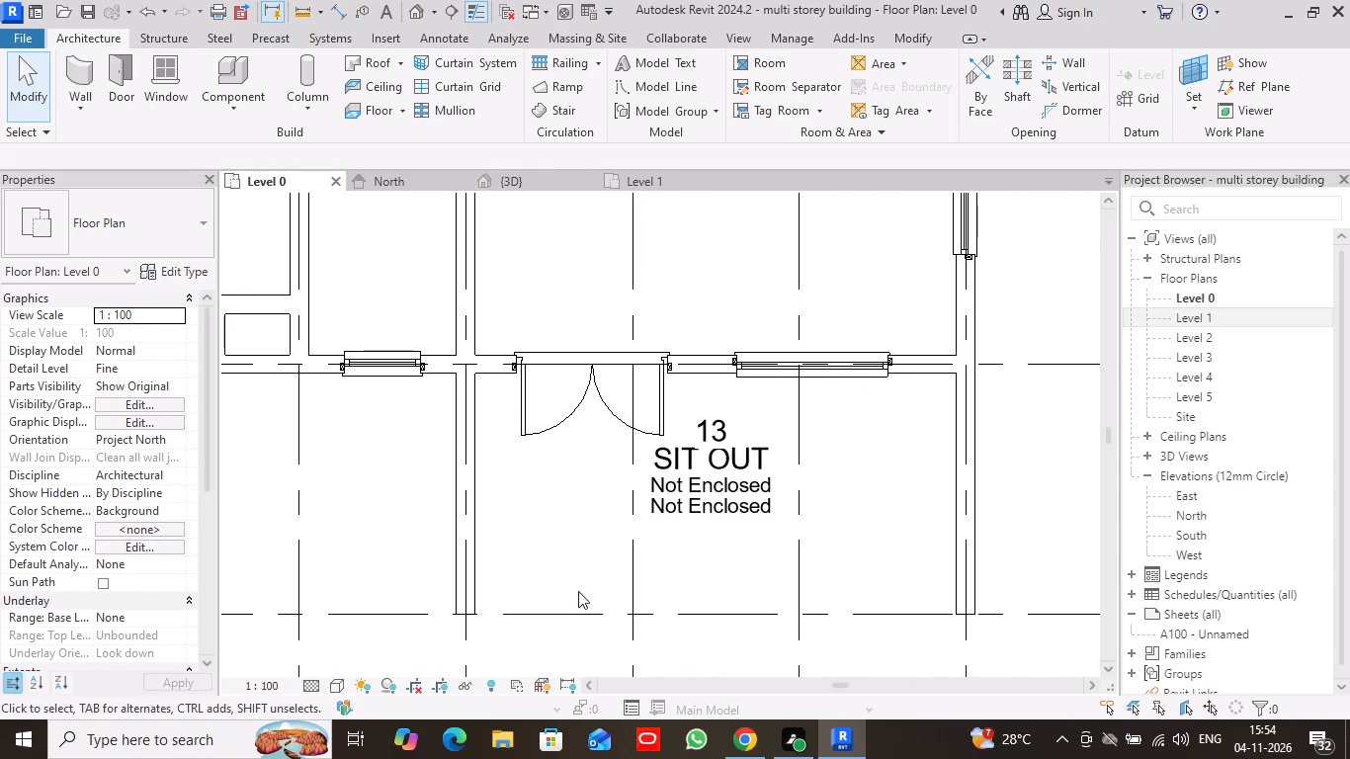
pyautogui.click(459, 605)
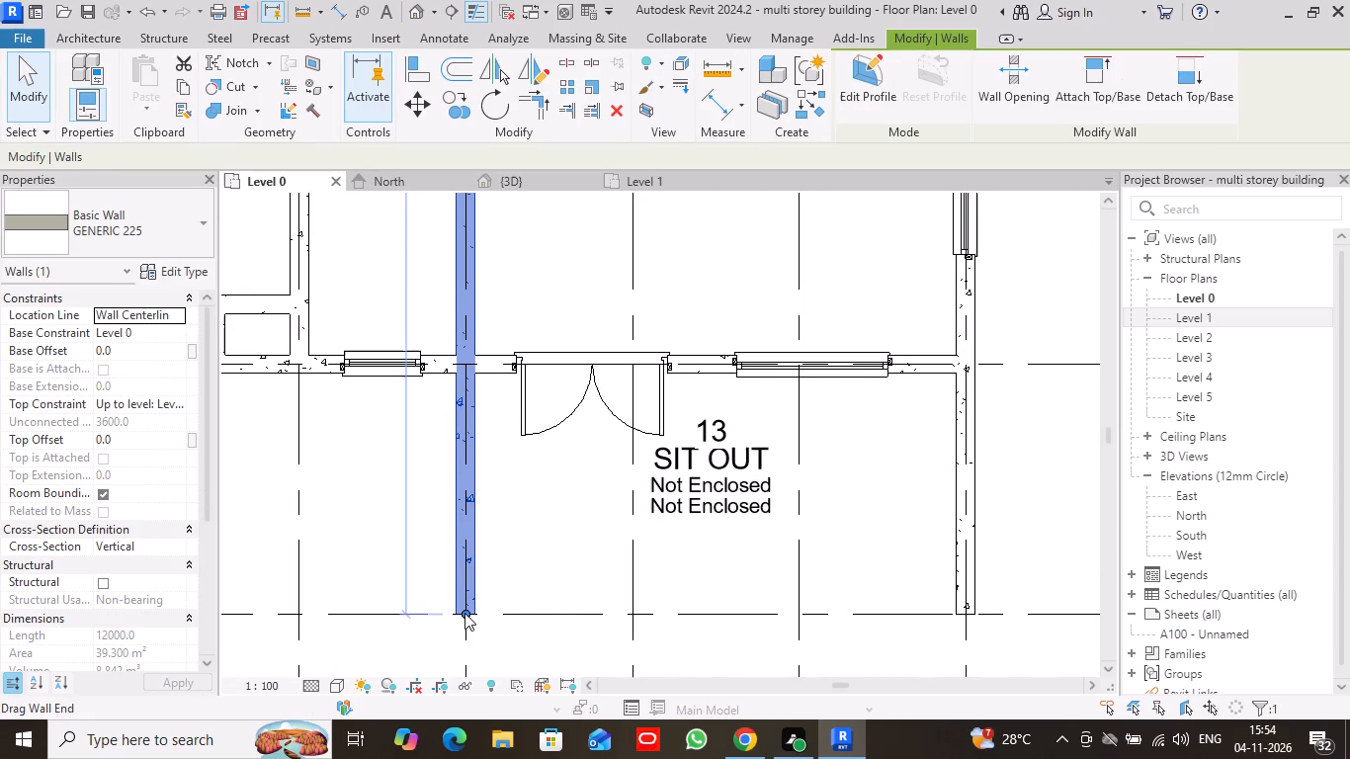
pyautogui.moveTo(464, 613); pyautogui.dragTo(469, 390)
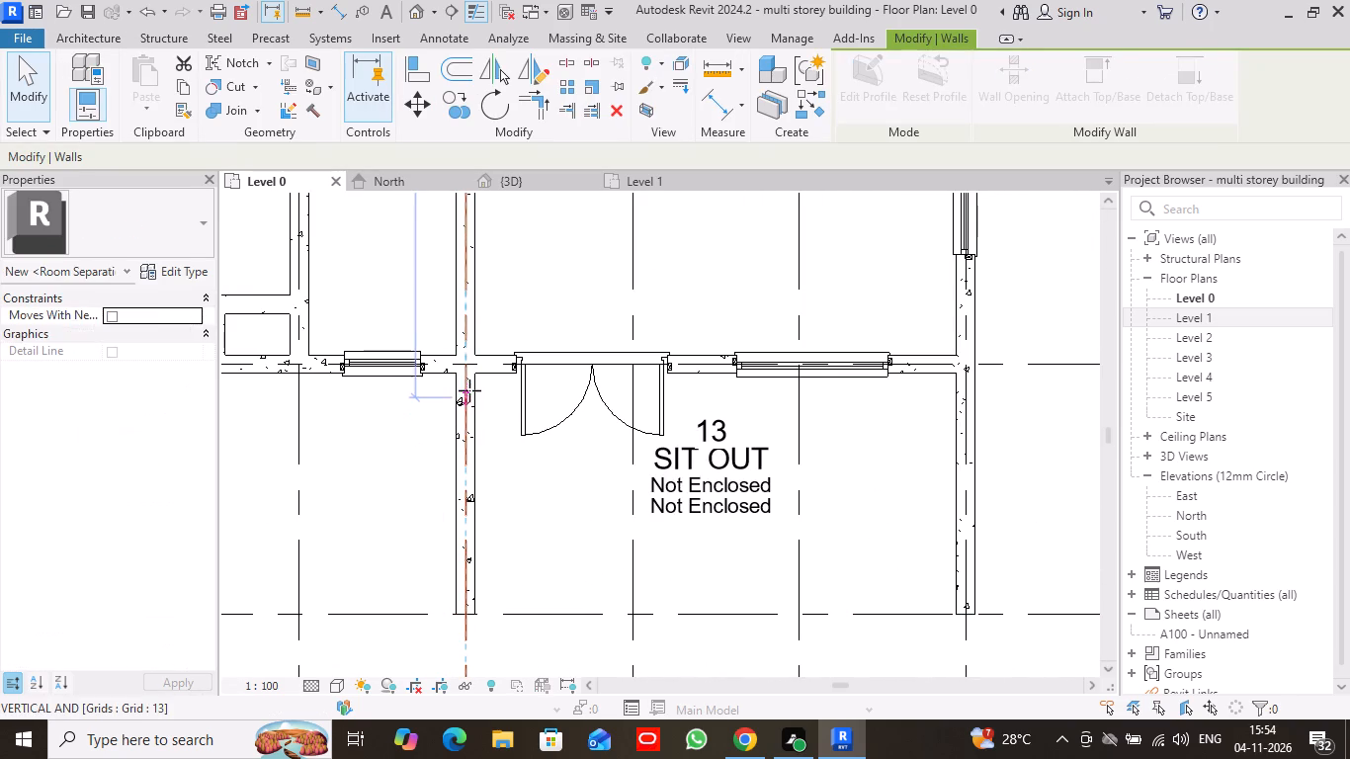
pyautogui.moveTo(469, 390); pyautogui.dragTo(471, 375)
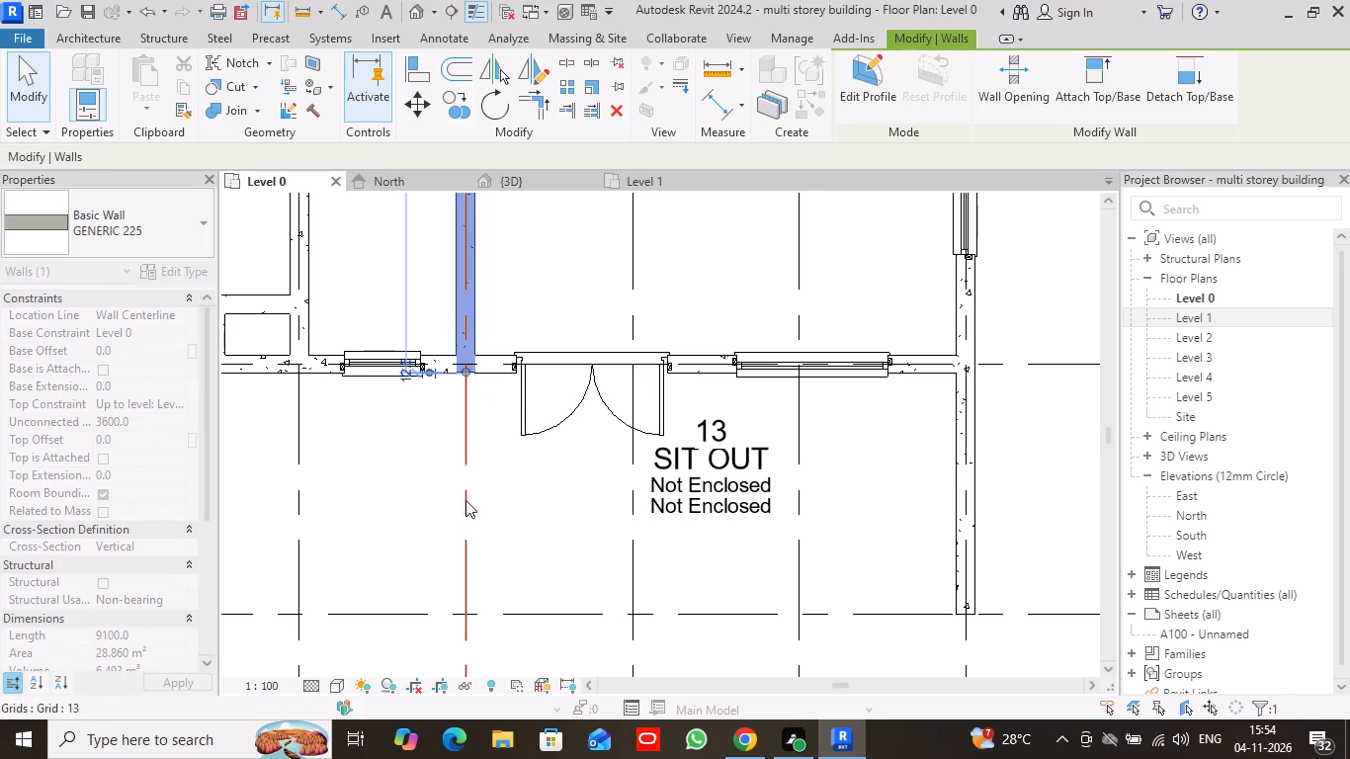
pyautogui.click(410, 485)
# Fine-adjust the end of the shortened grid 13 wall to meet the outer face of the house's front wall.
pyautogui.scroll(10, 446, 418)
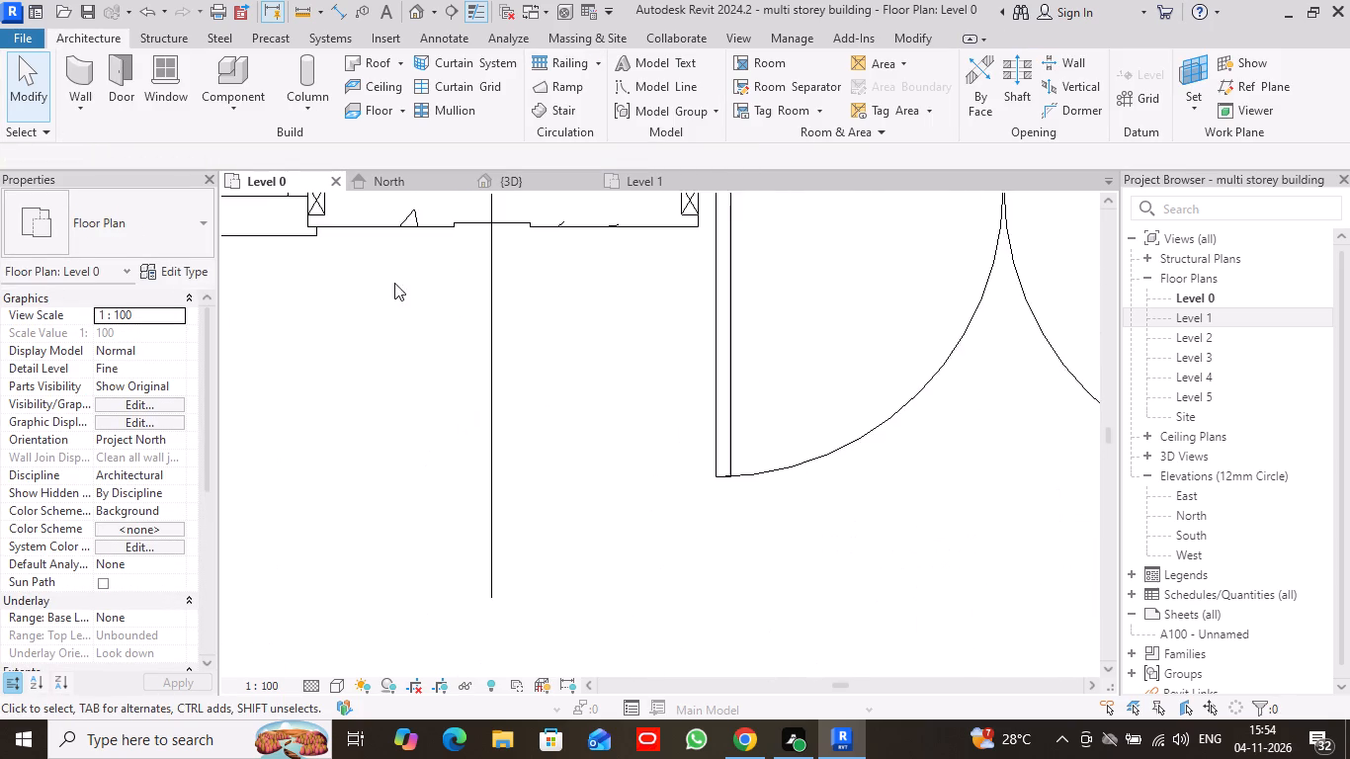
pyautogui.moveTo(394, 283); pyautogui.dragTo(402, 415, button='middle')
pyautogui.scroll(1, 416, 415)
pyautogui.click(515, 343)
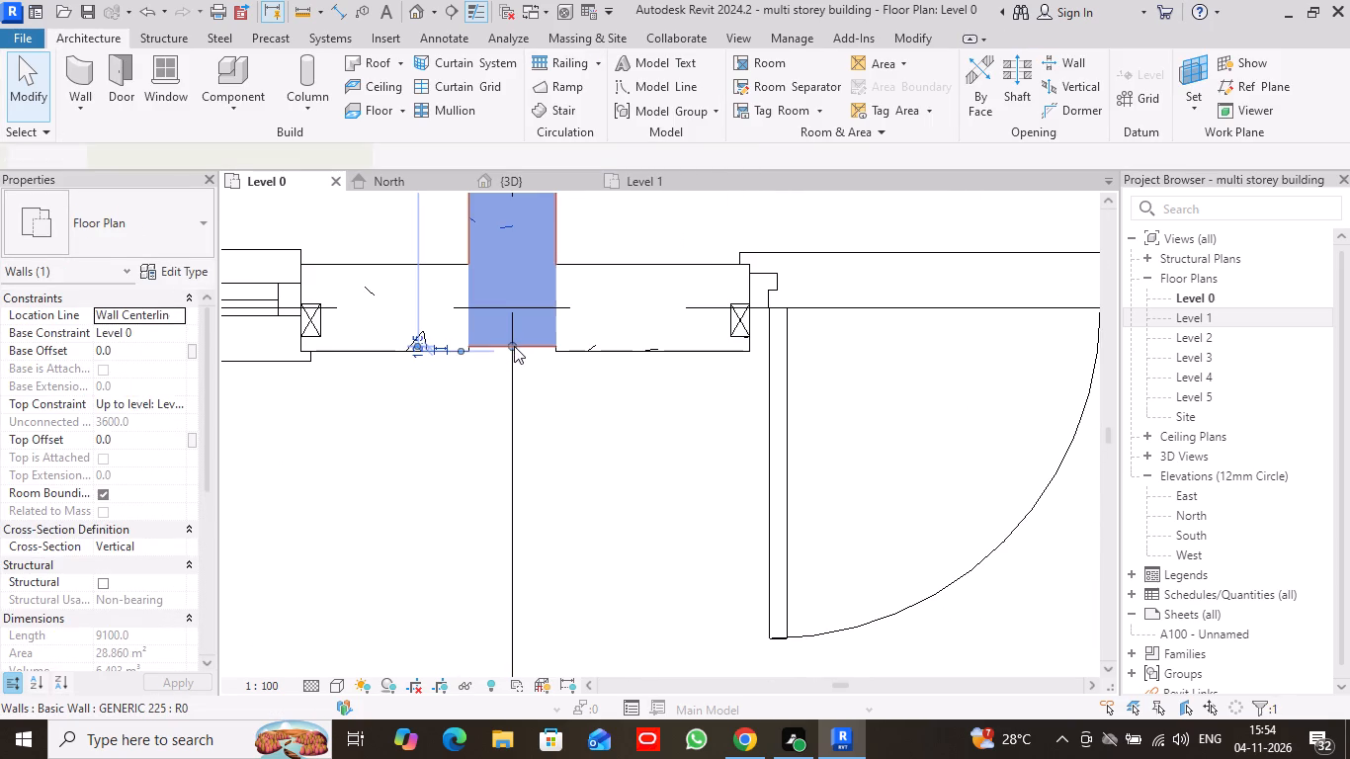
pyautogui.click(513, 346)
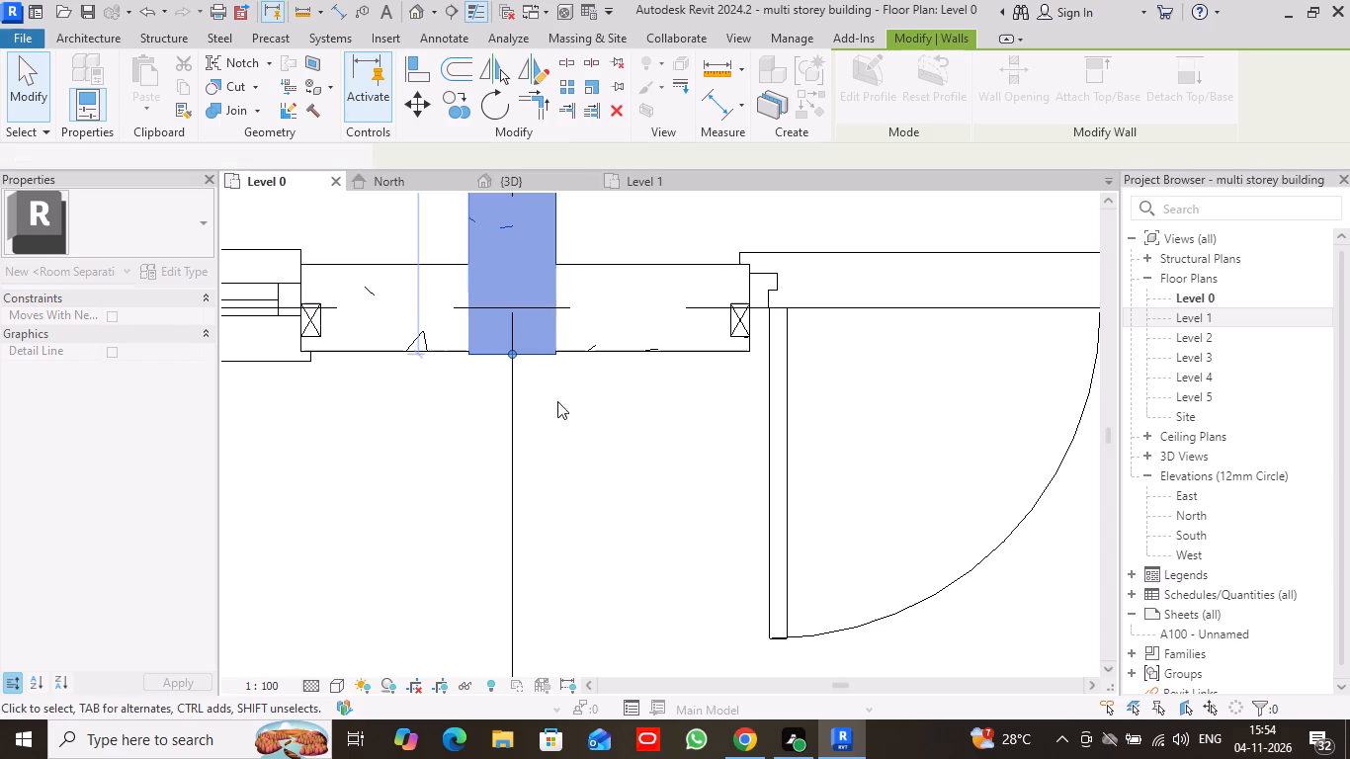
pyautogui.click(579, 436)
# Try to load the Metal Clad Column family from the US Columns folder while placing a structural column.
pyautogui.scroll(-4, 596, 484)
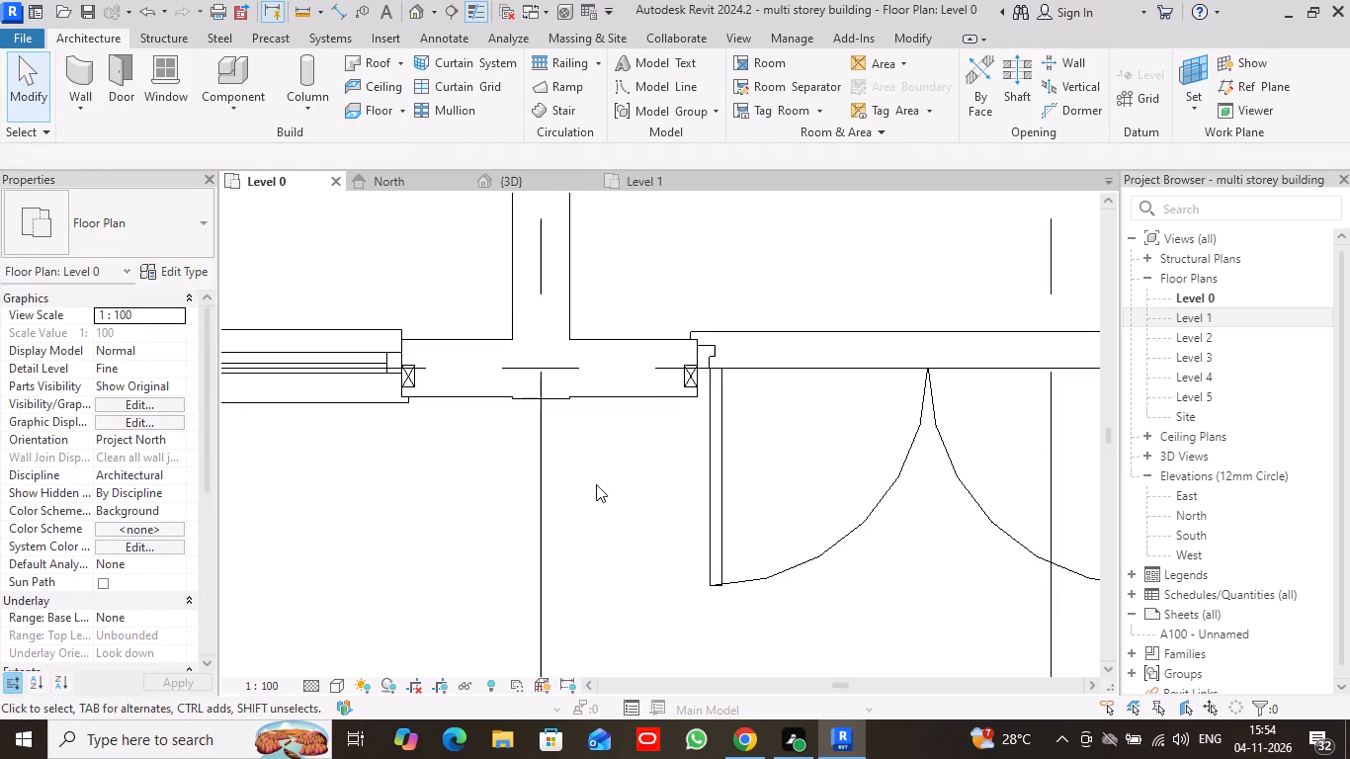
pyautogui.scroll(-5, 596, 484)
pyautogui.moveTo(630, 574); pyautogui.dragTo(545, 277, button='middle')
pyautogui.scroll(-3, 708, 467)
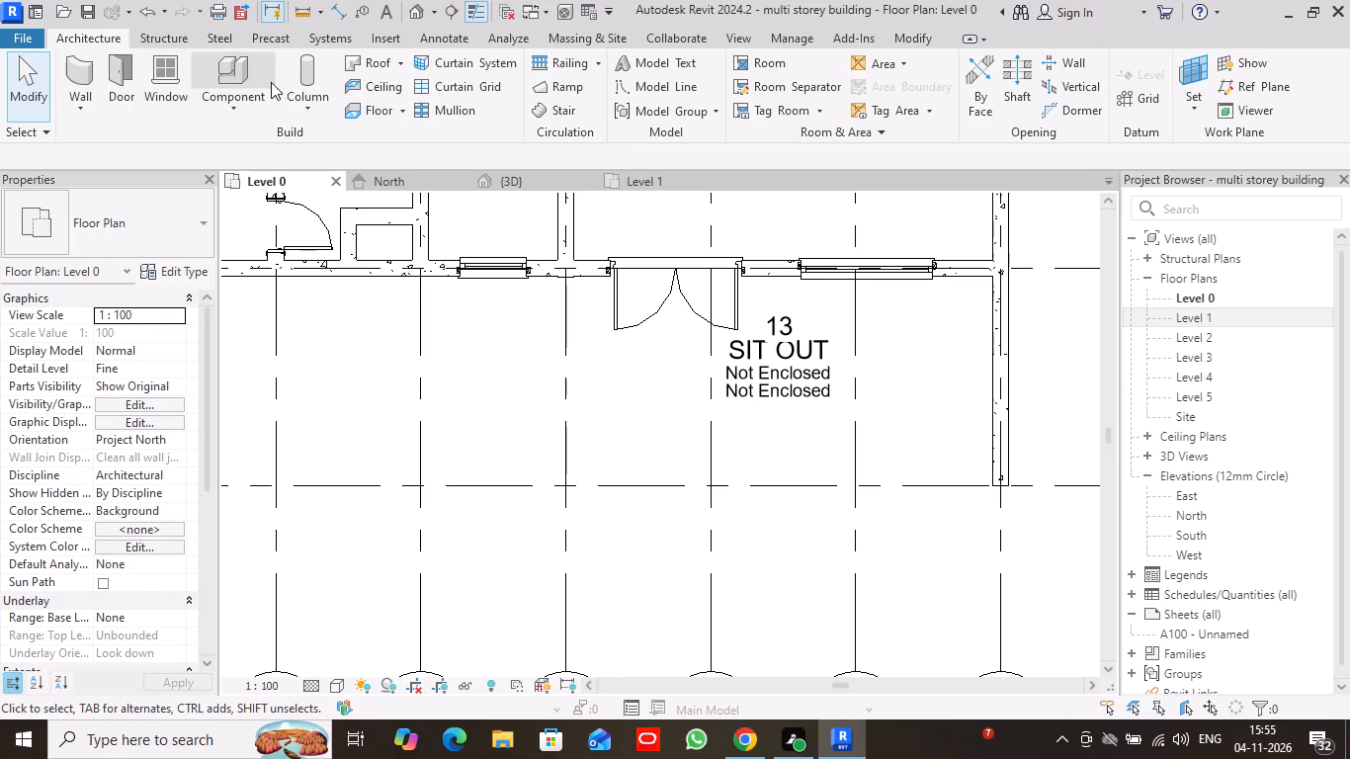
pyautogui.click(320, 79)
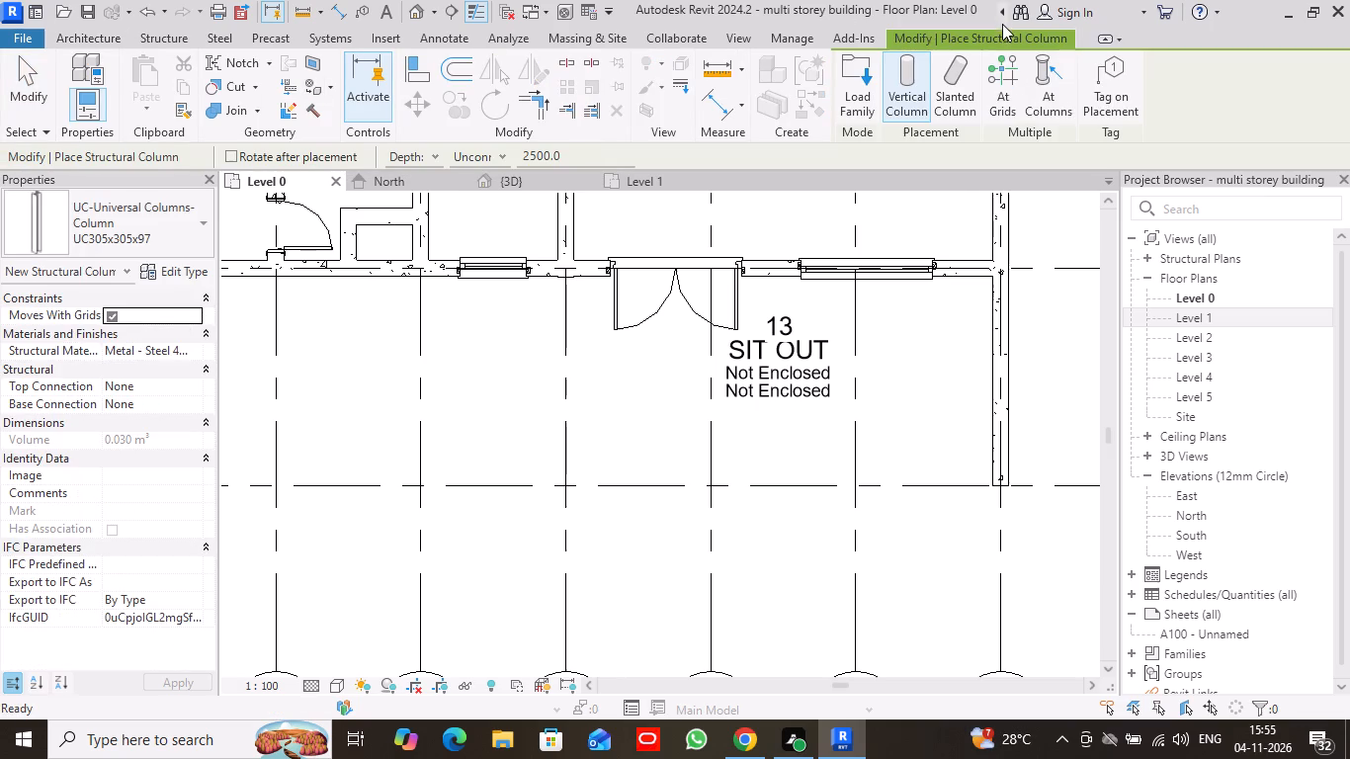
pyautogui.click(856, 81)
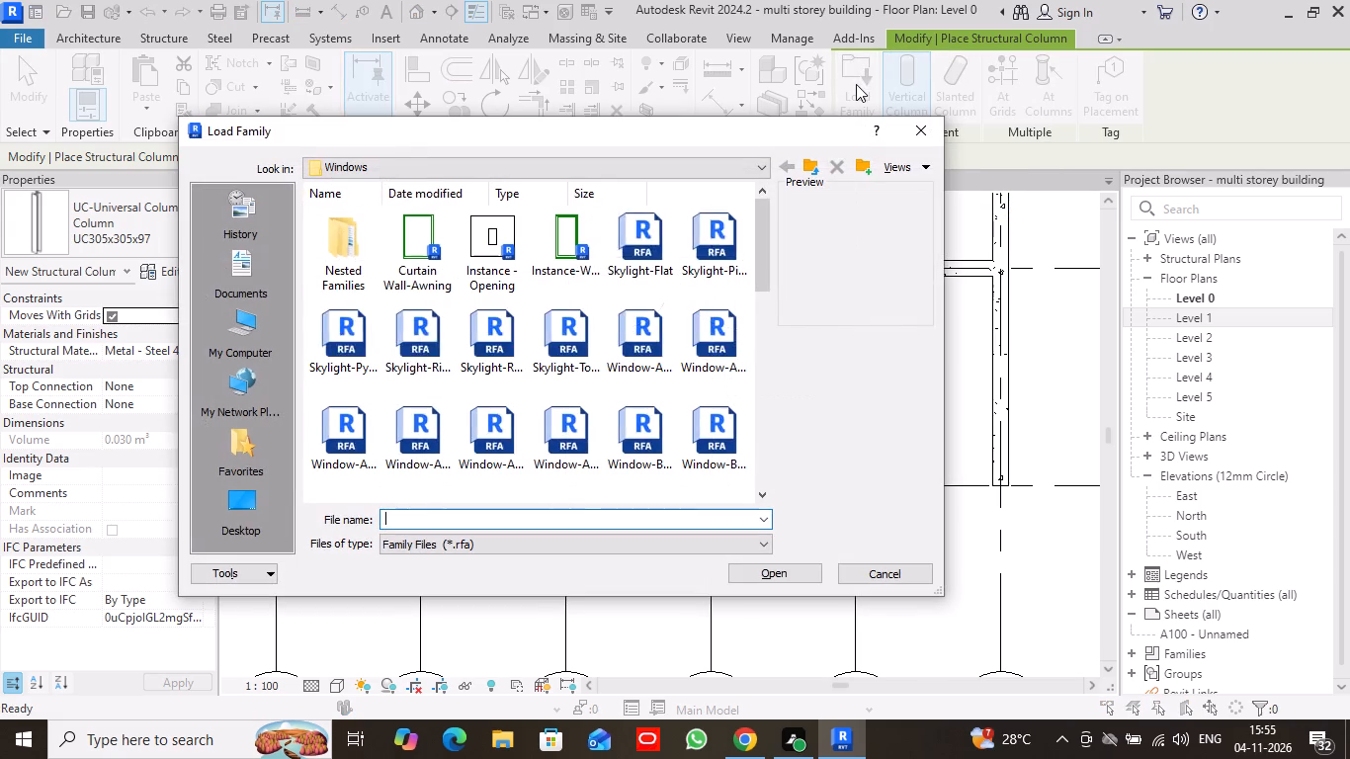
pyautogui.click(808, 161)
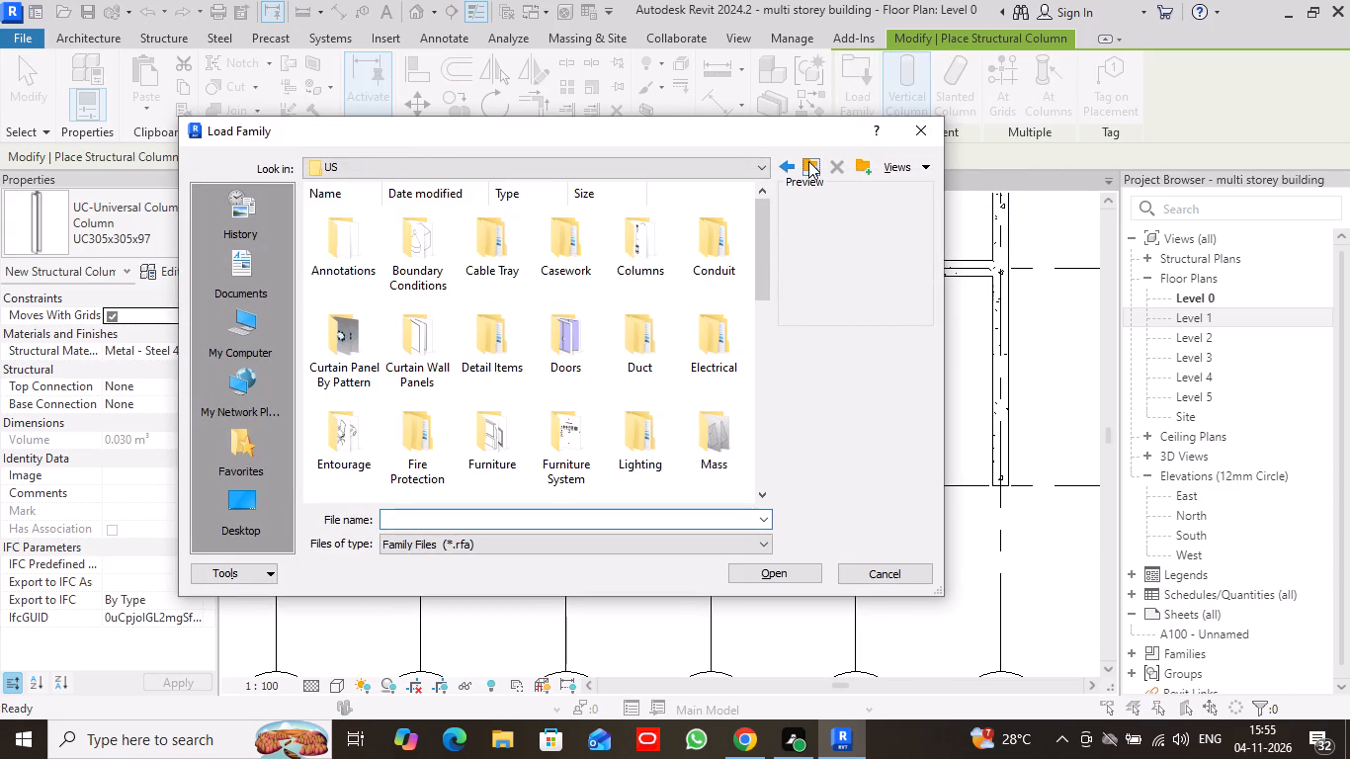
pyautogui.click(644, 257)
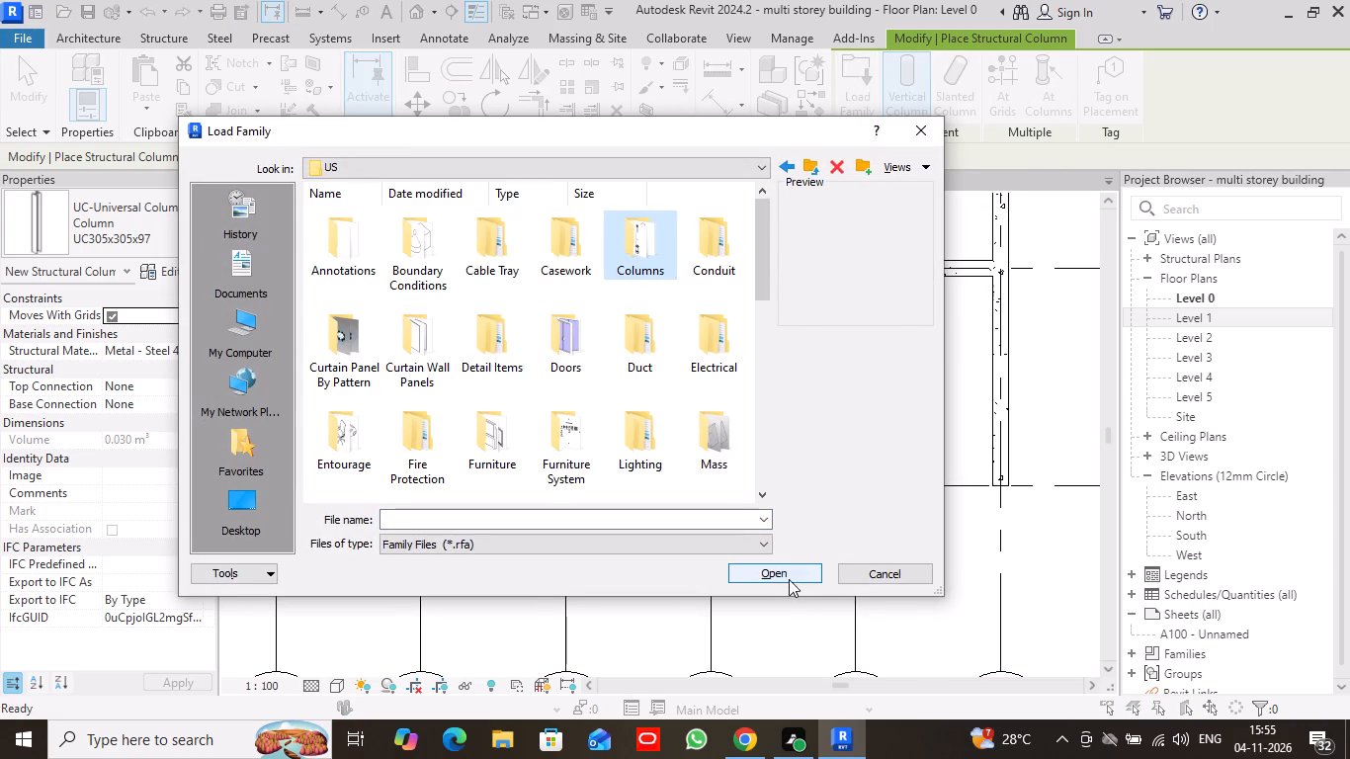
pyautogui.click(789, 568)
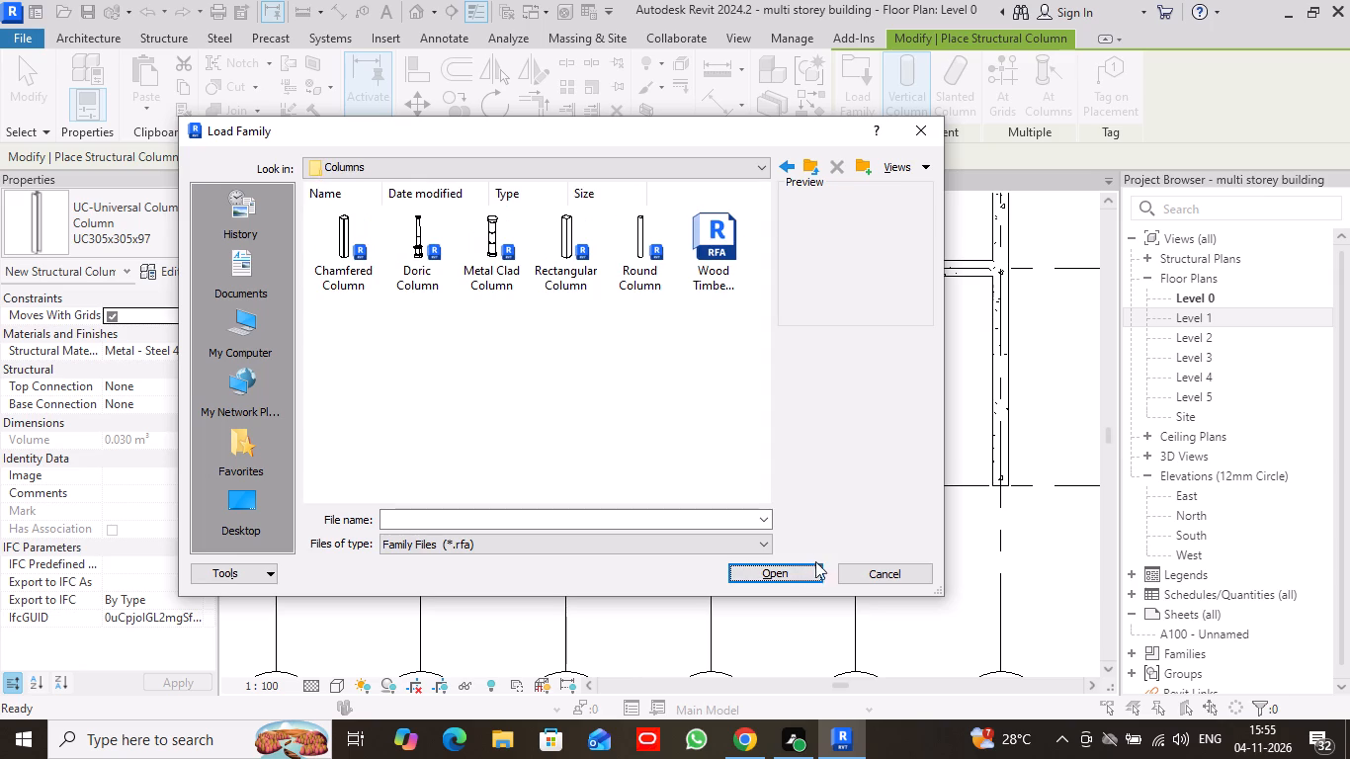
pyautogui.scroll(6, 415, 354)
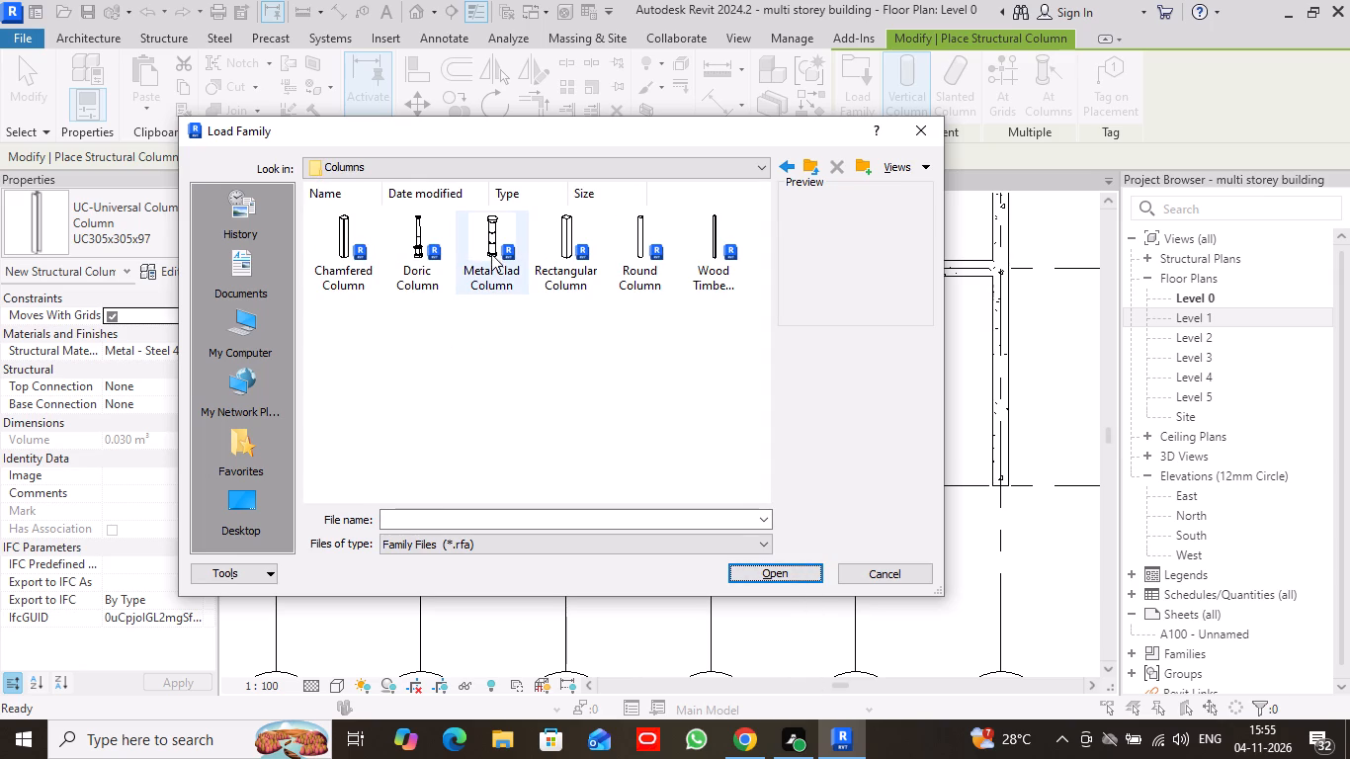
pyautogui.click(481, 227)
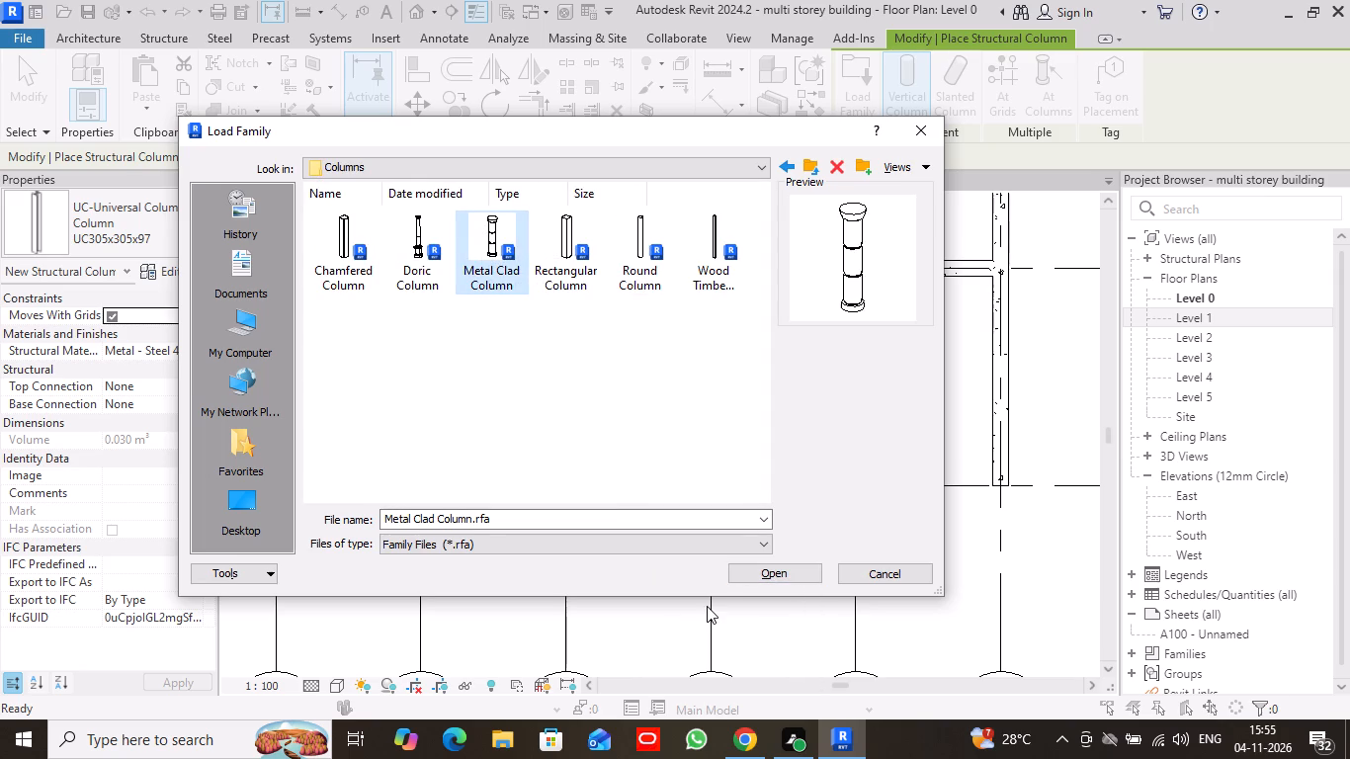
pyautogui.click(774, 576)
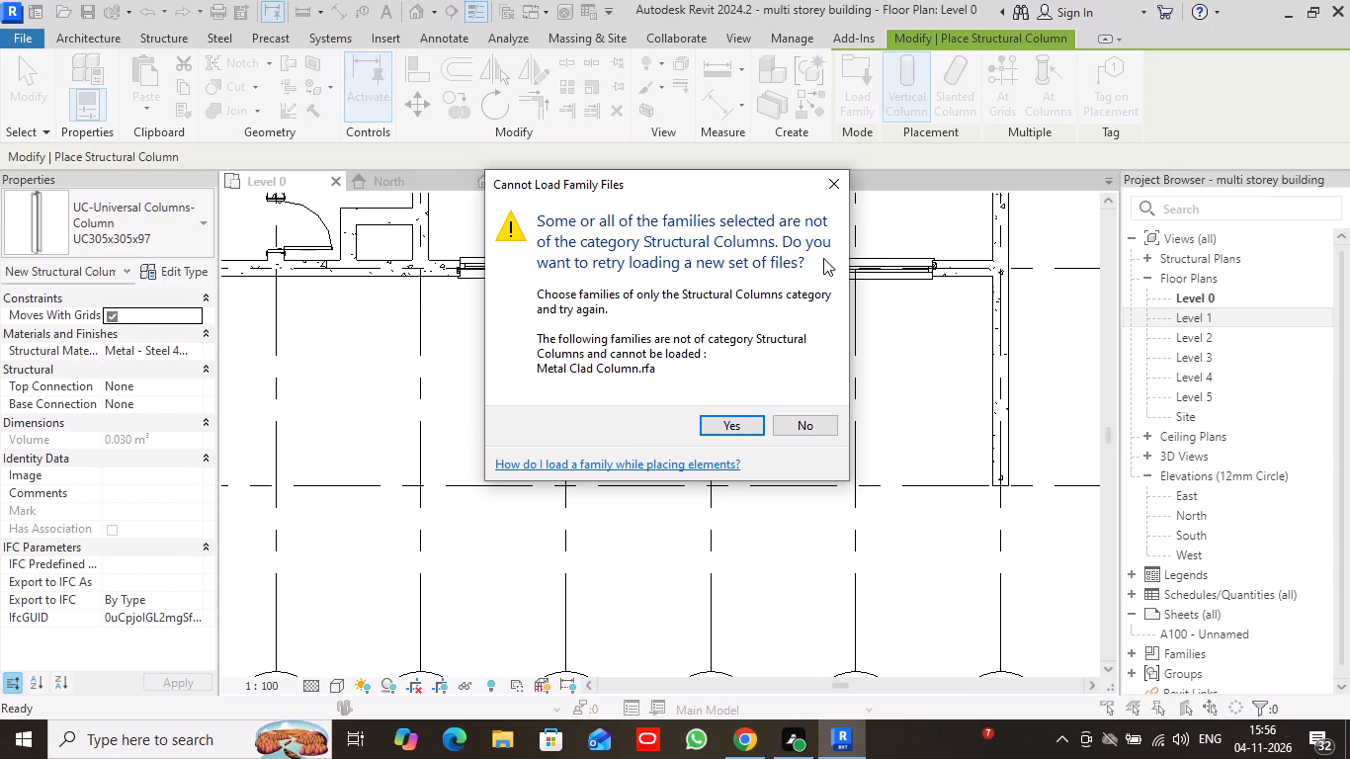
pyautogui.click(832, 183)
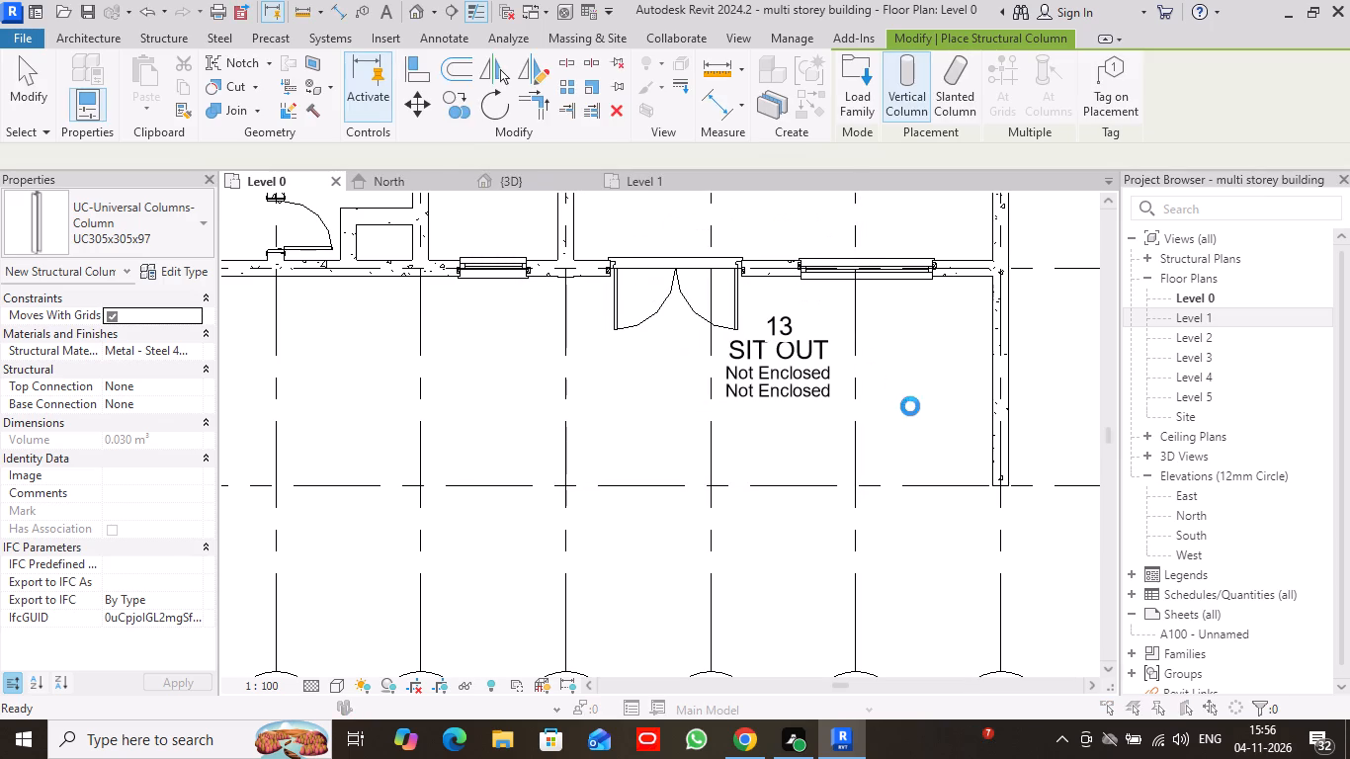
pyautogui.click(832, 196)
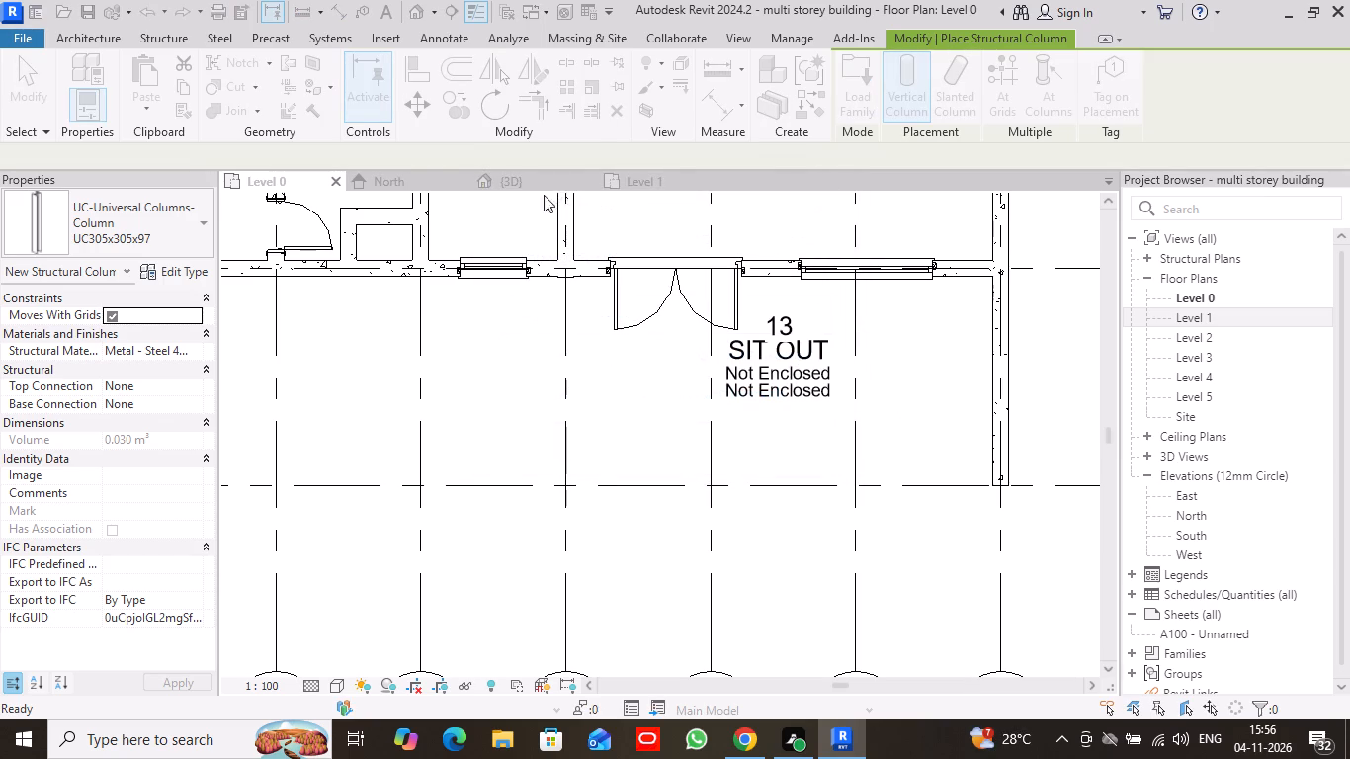
# Examine the Level 1 and Level 2 floor plans, close Level 2, and review the whole Level 0 plan.
pyautogui.click(659, 181)
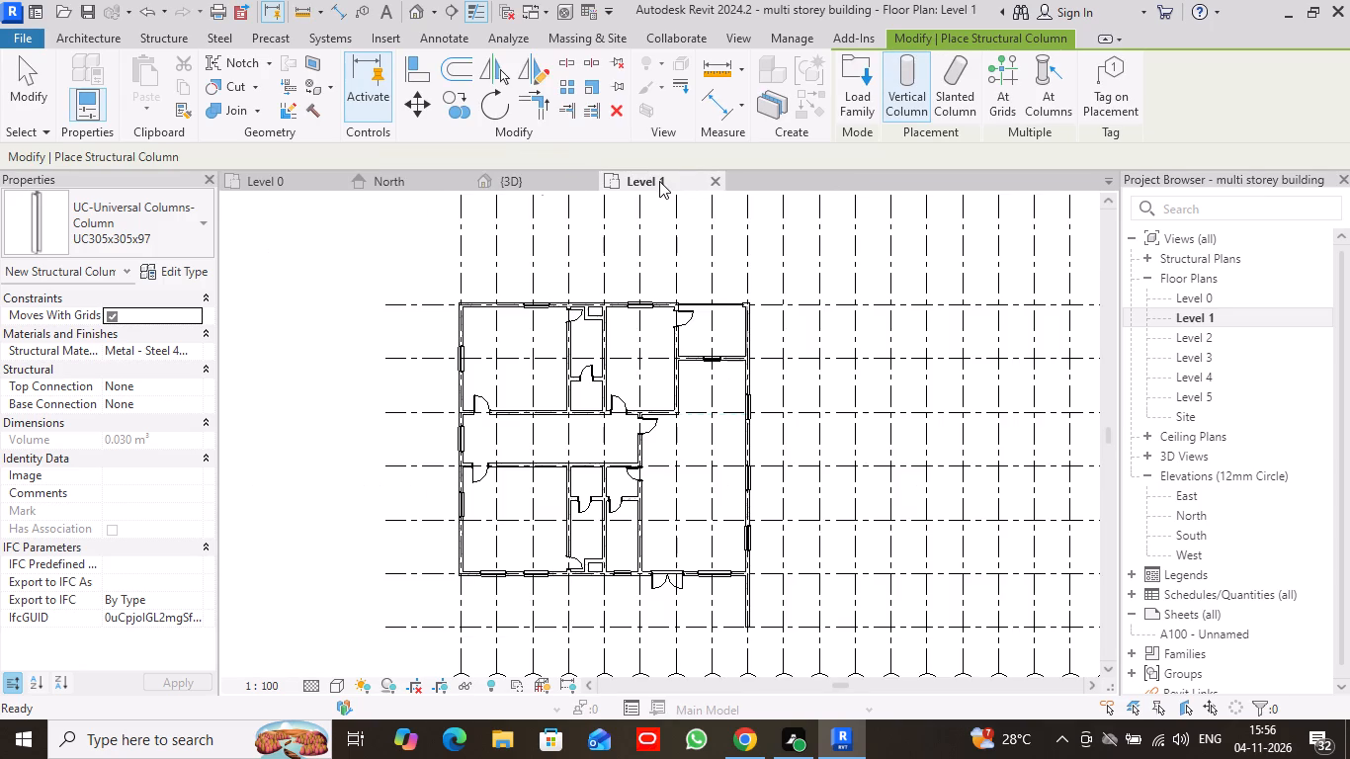
pyautogui.click(1201, 338)
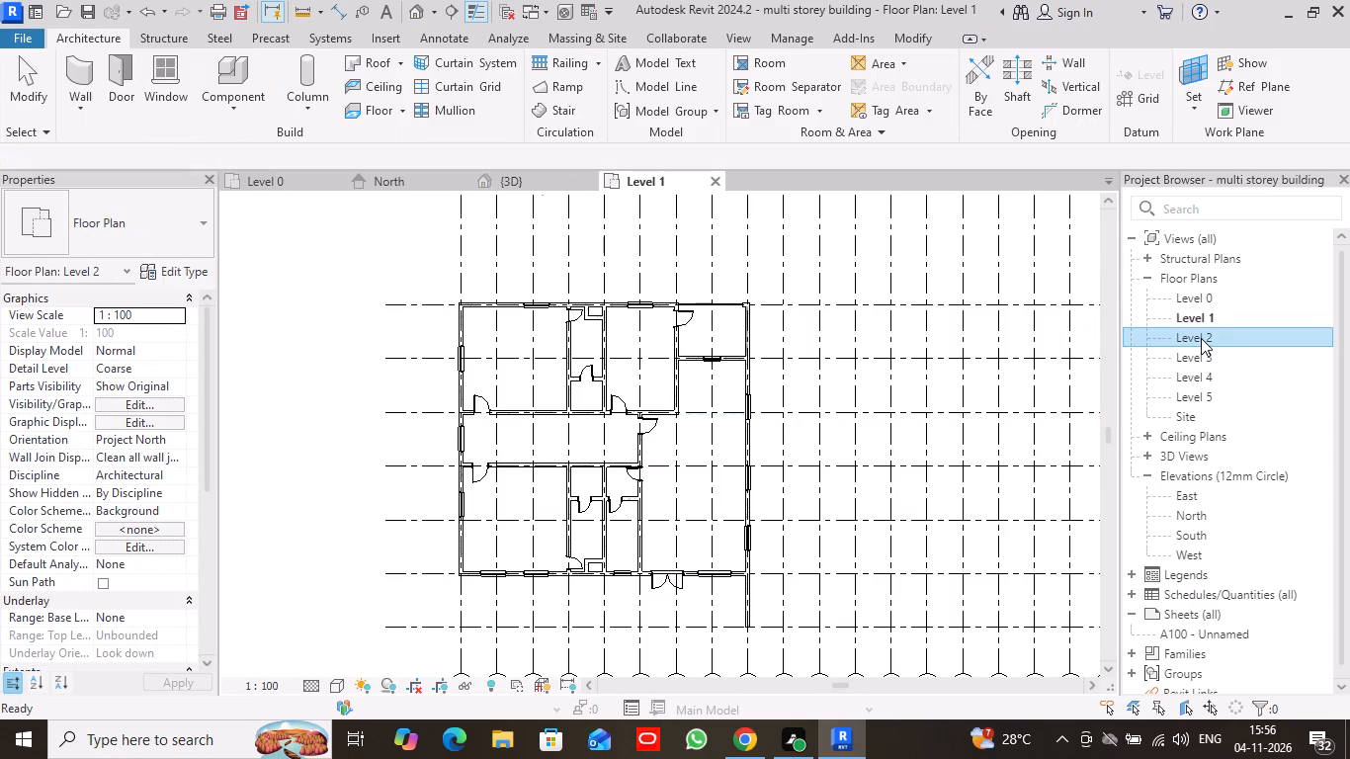
pyautogui.doubleClick(1201, 338)
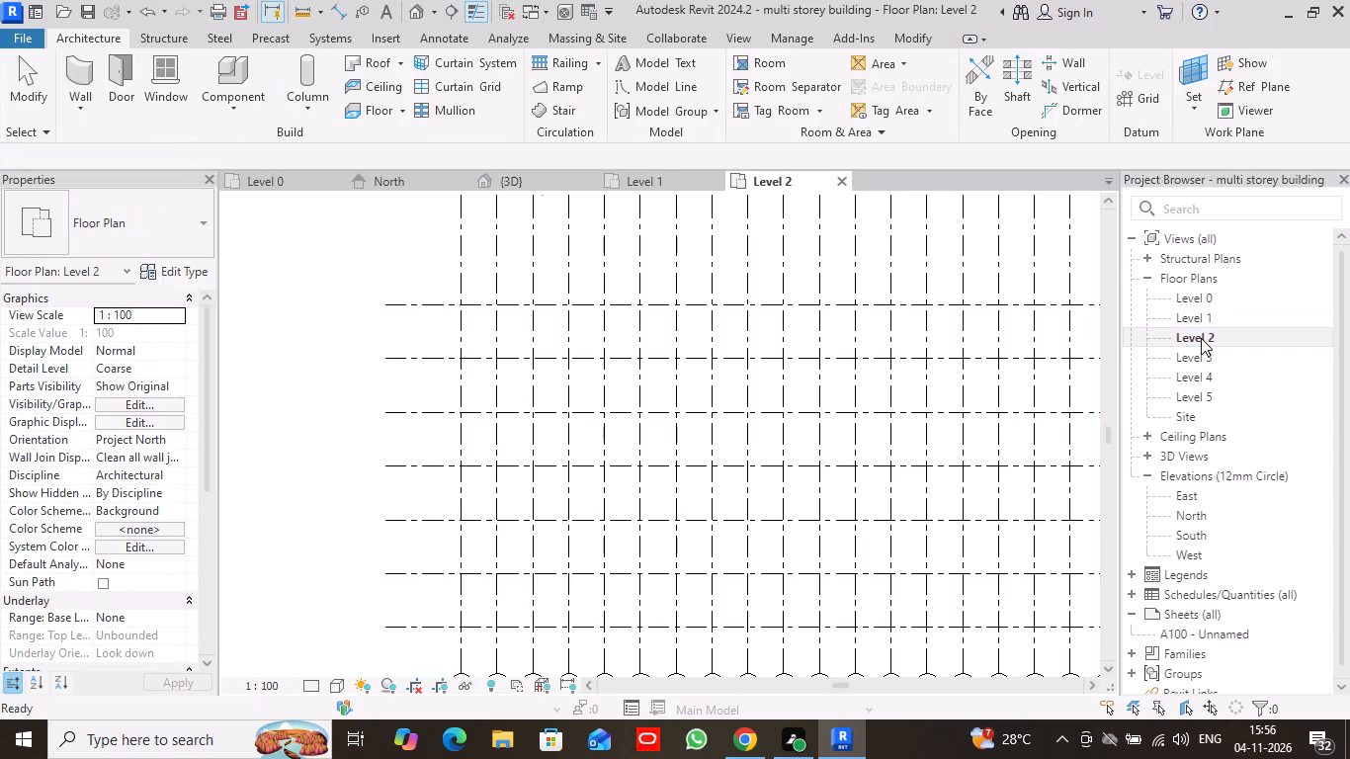
pyautogui.click(841, 181)
pyautogui.click(303, 176)
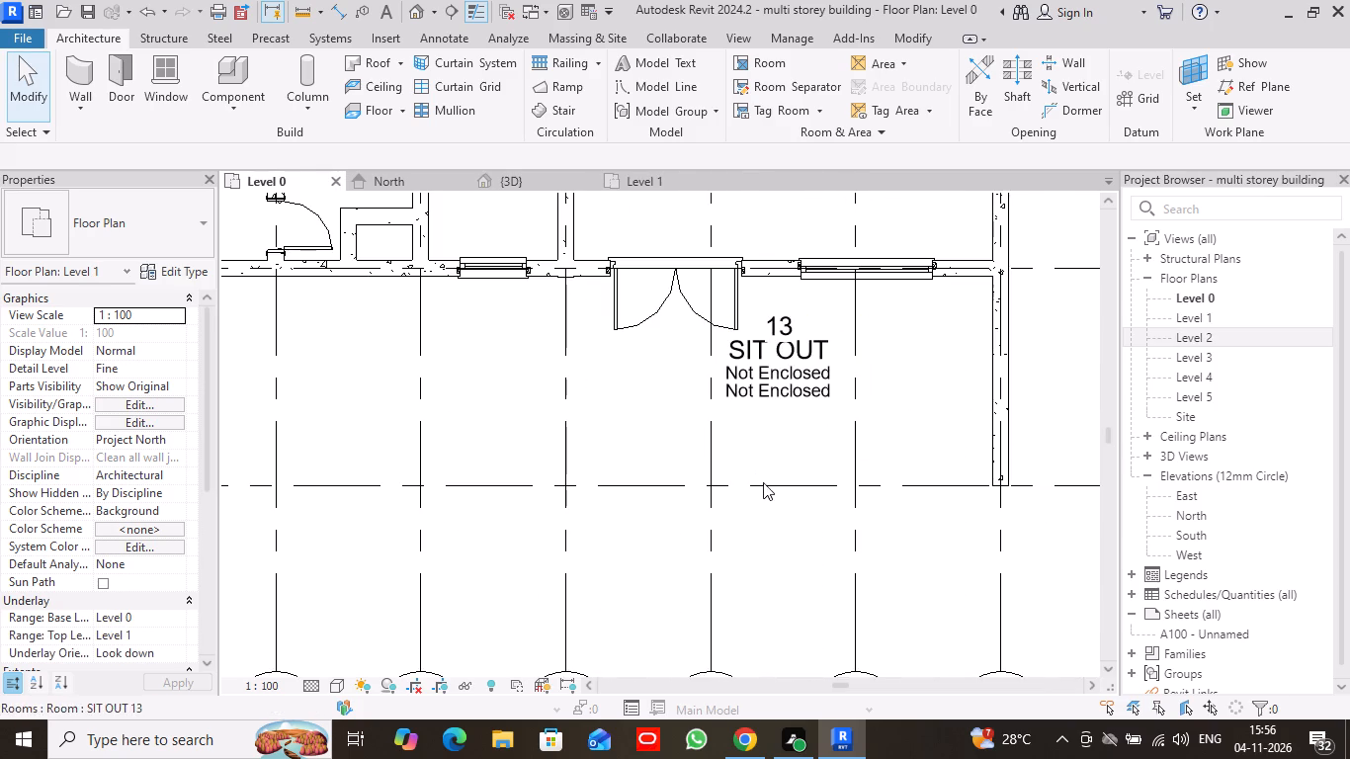
pyautogui.scroll(-4, 767, 489)
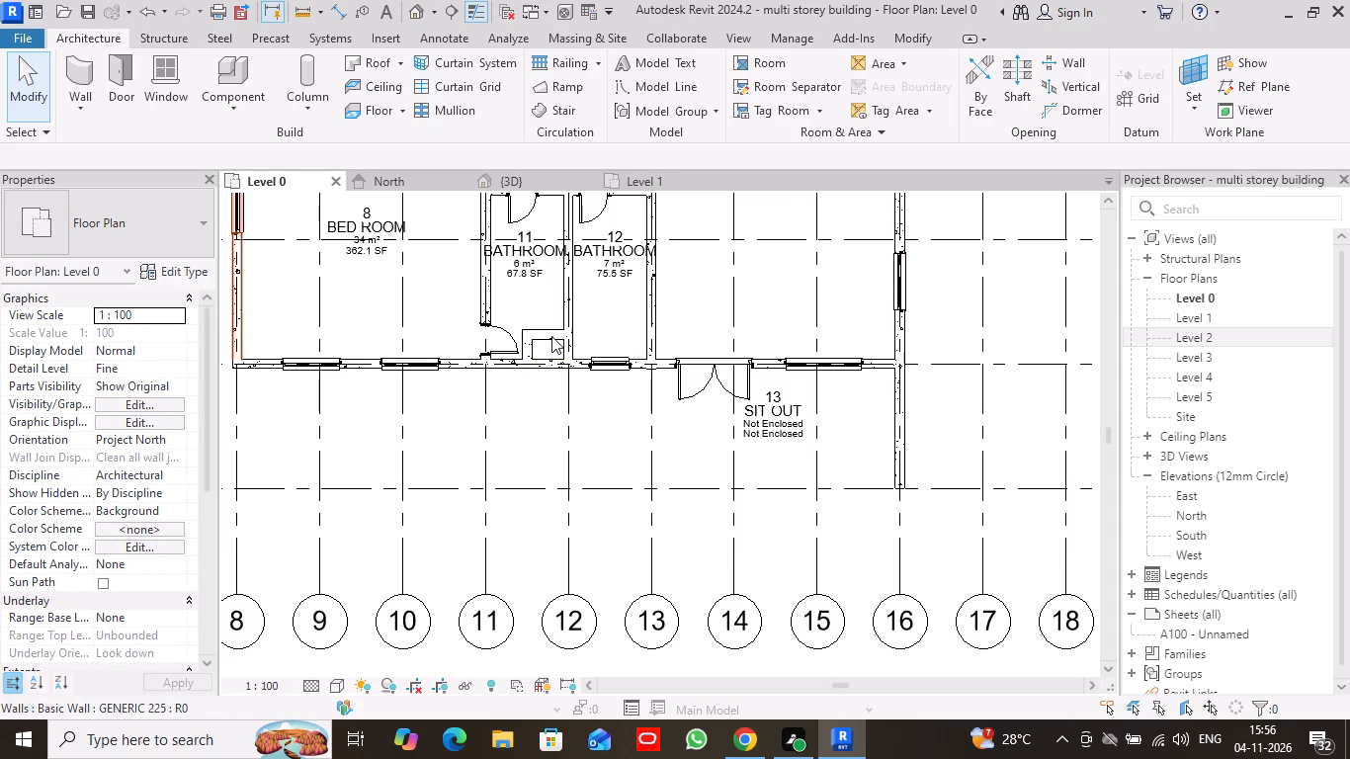
pyautogui.scroll(-4, 731, 387)
pyautogui.scroll(-3, 789, 321)
pyautogui.moveTo(895, 261); pyautogui.dragTo(857, 320, button='middle')
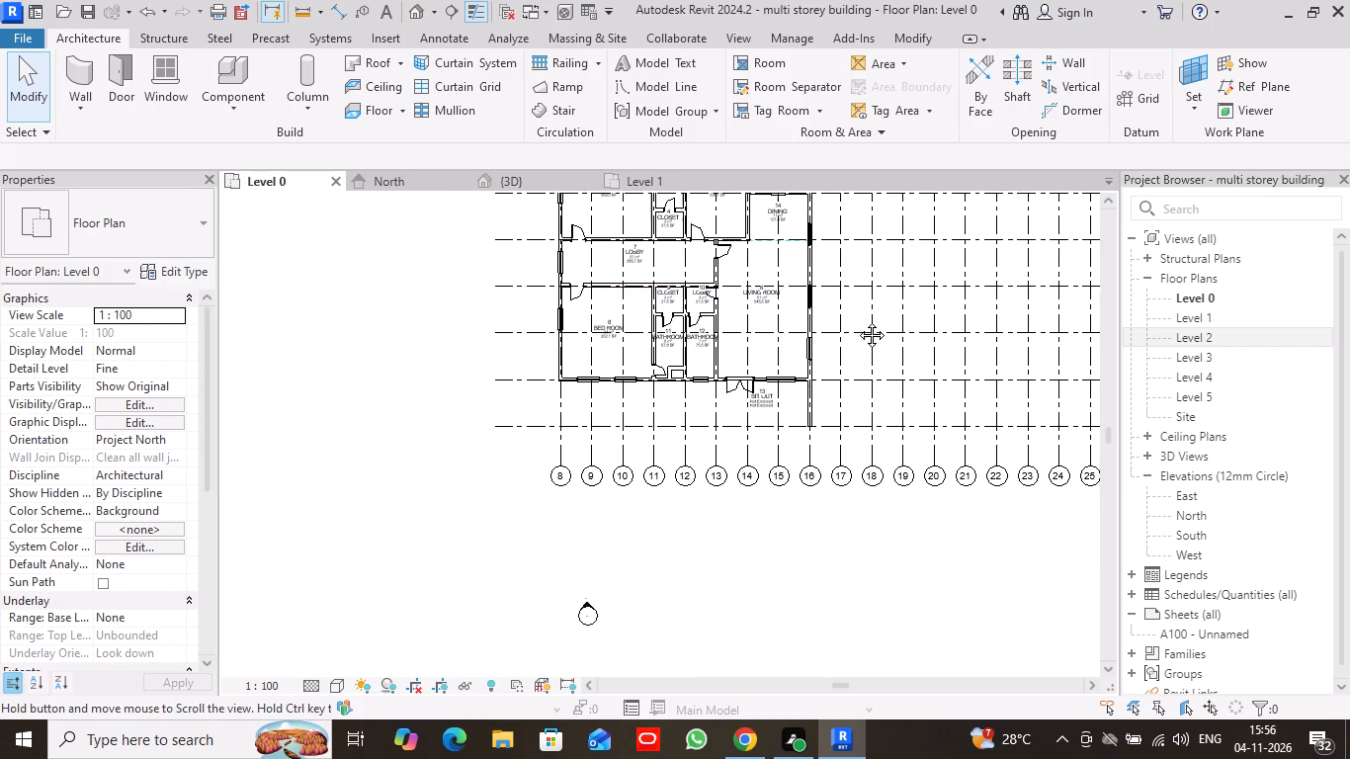
pyautogui.moveTo(857, 320); pyautogui.dragTo(829, 374, button='middle')
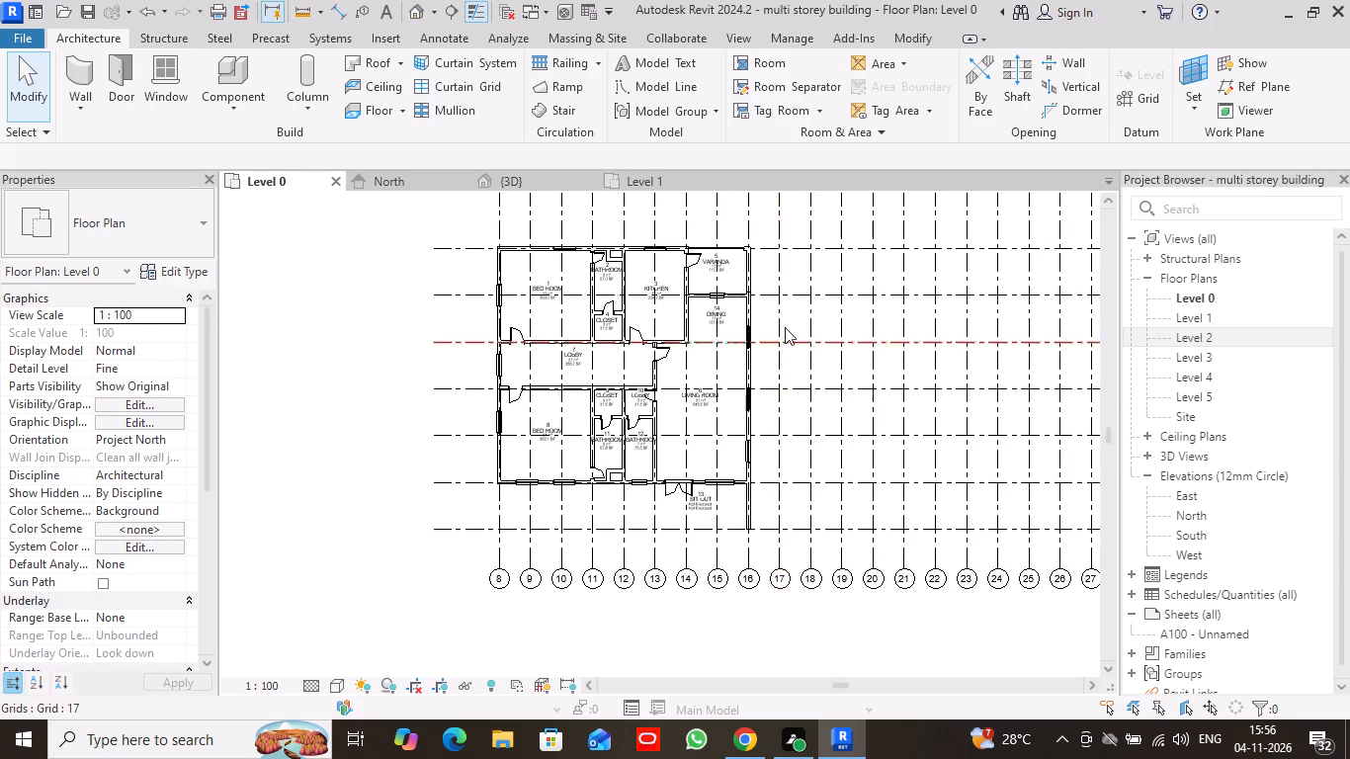
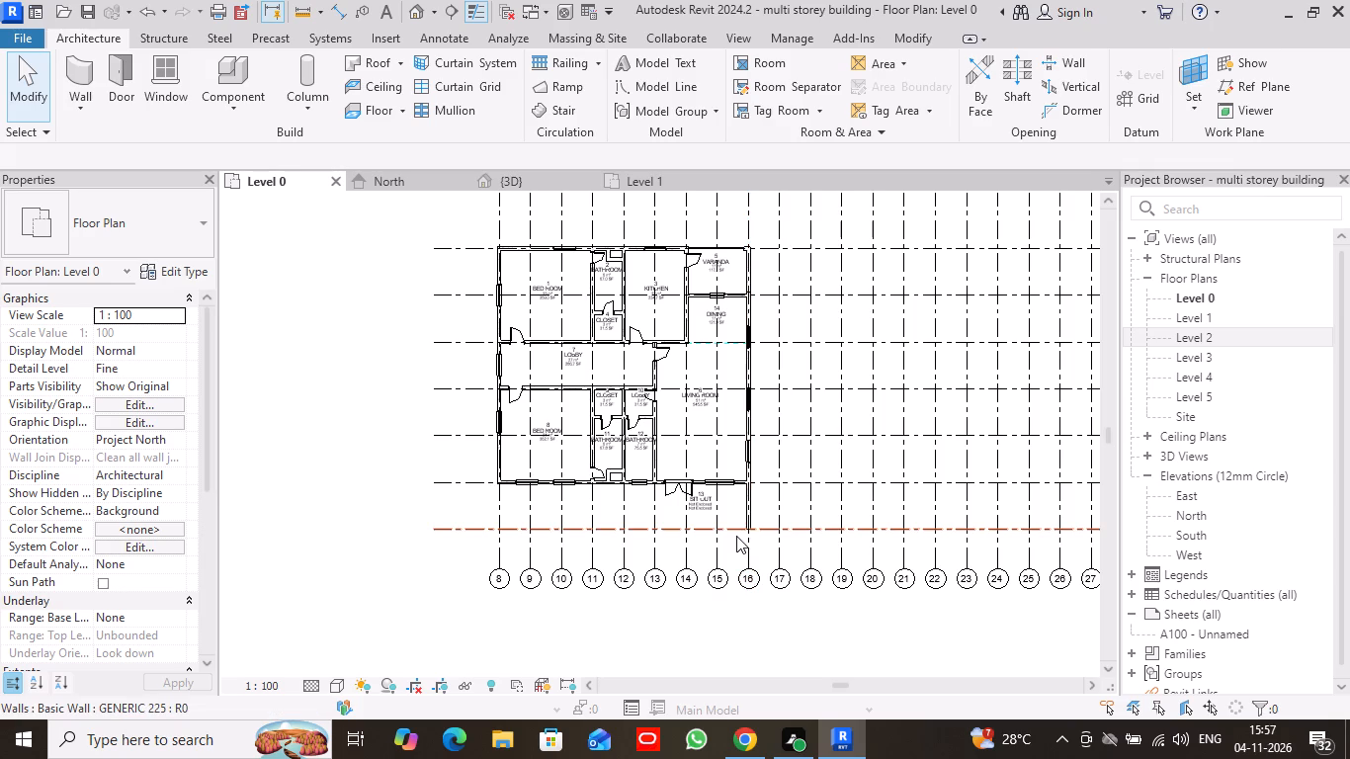
# On Level 0, draw GENERIC 225 walls up to Level 1 around the sit-out: 2880 mm along grid 13, then 6000 mm along grid 1 to grid 16.
pyautogui.scroll(3, 763, 491)
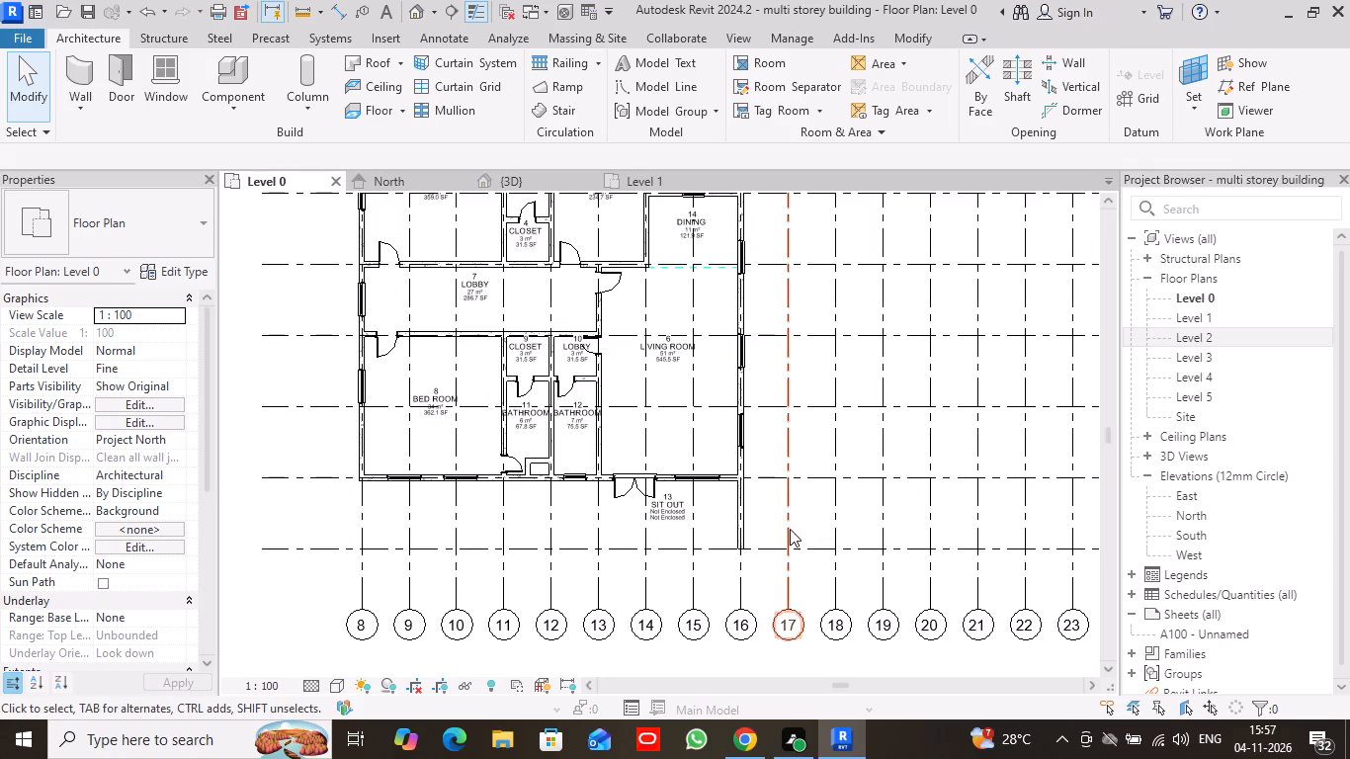
pyautogui.scroll(5, 792, 520)
pyautogui.moveTo(747, 534); pyautogui.dragTo(853, 458, button='middle')
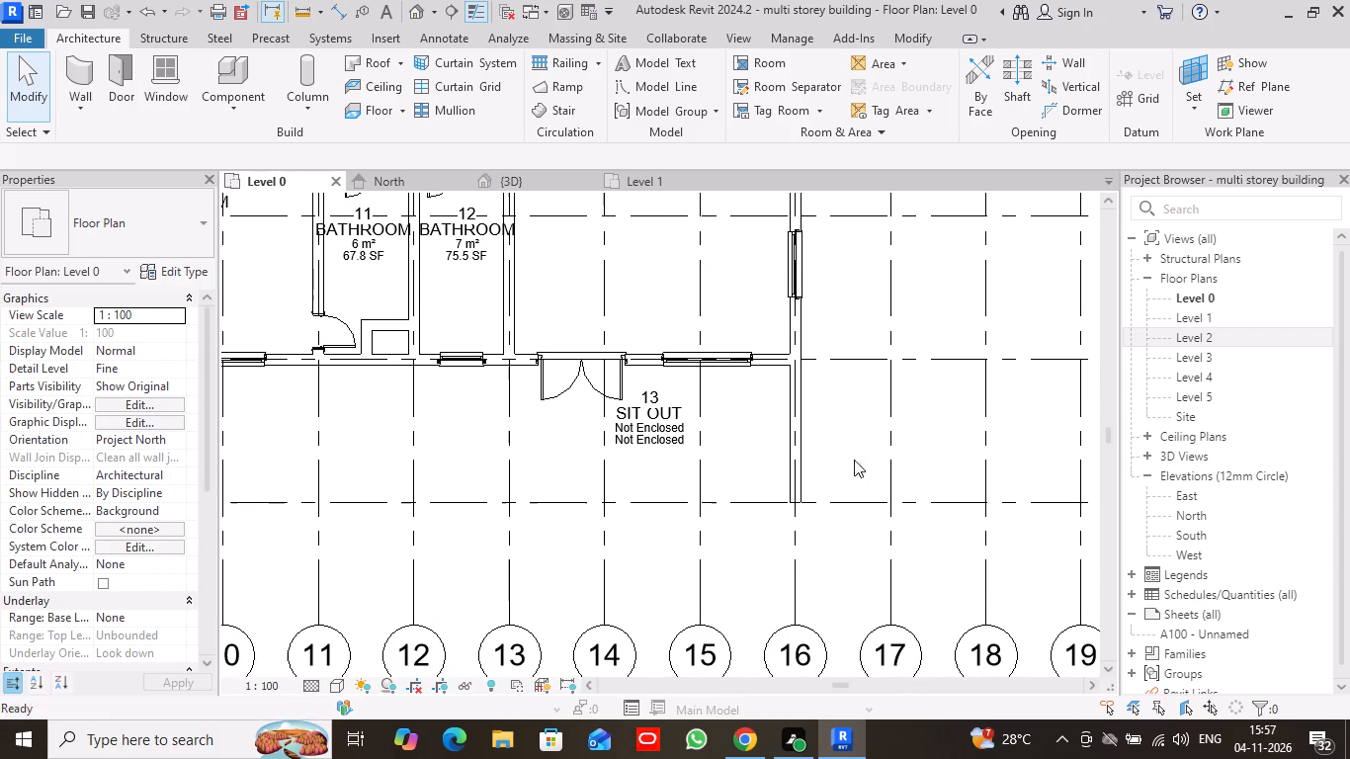
pyautogui.click(81, 71)
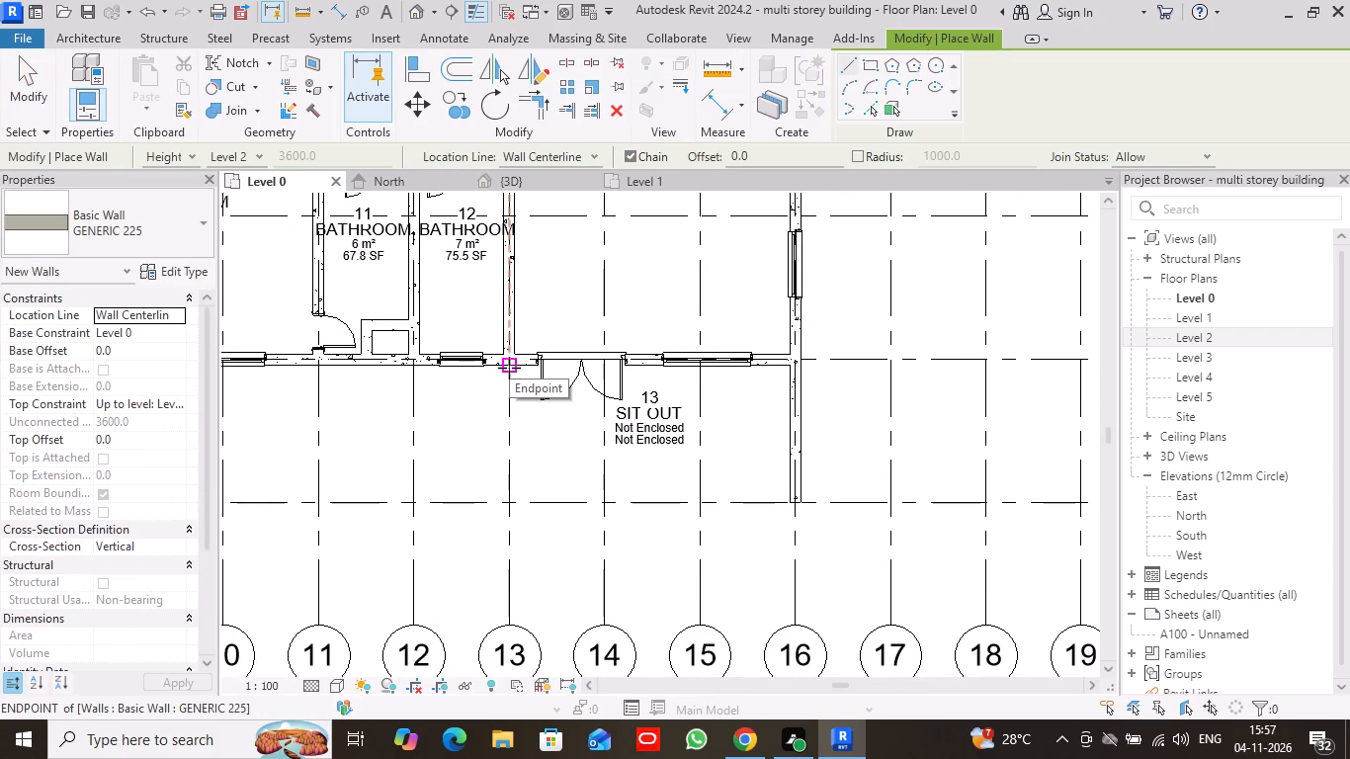
pyautogui.scroll(2, 509, 368)
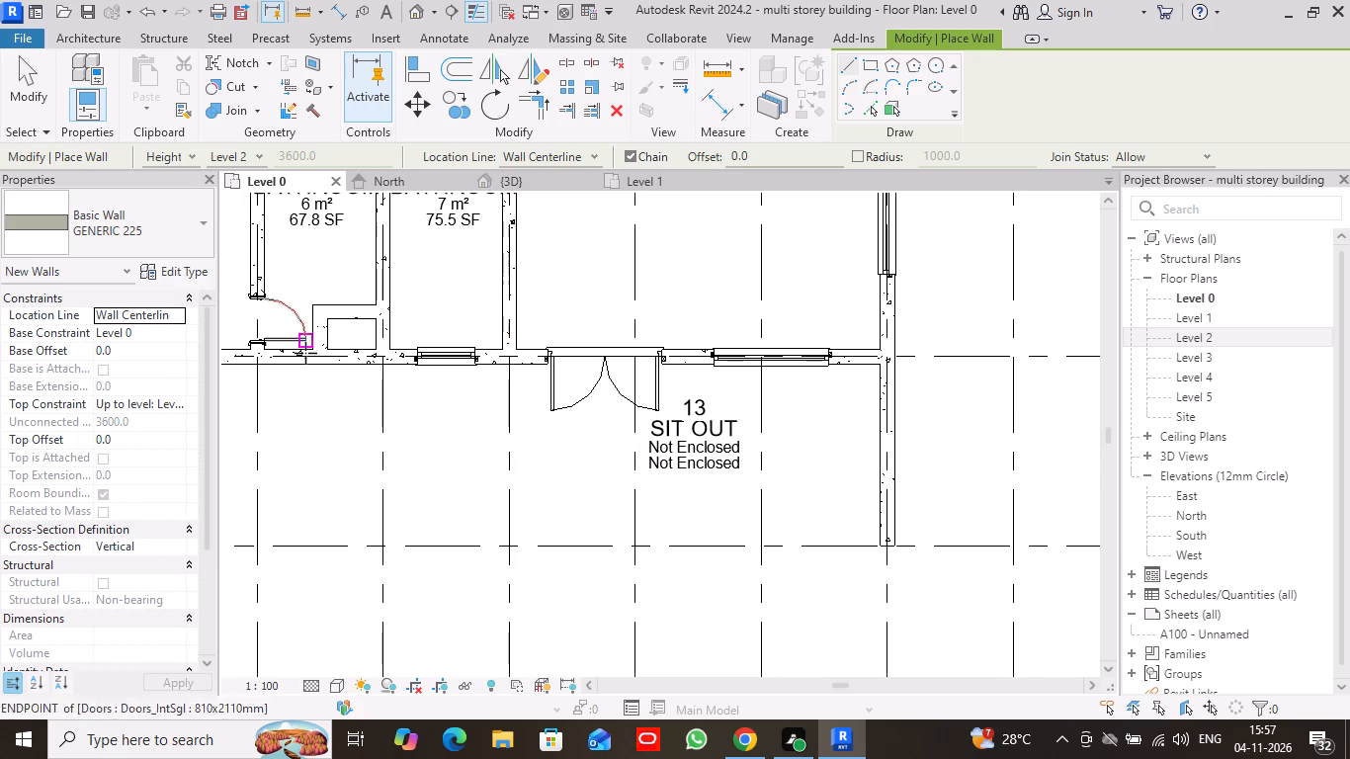
pyautogui.click(179, 405)
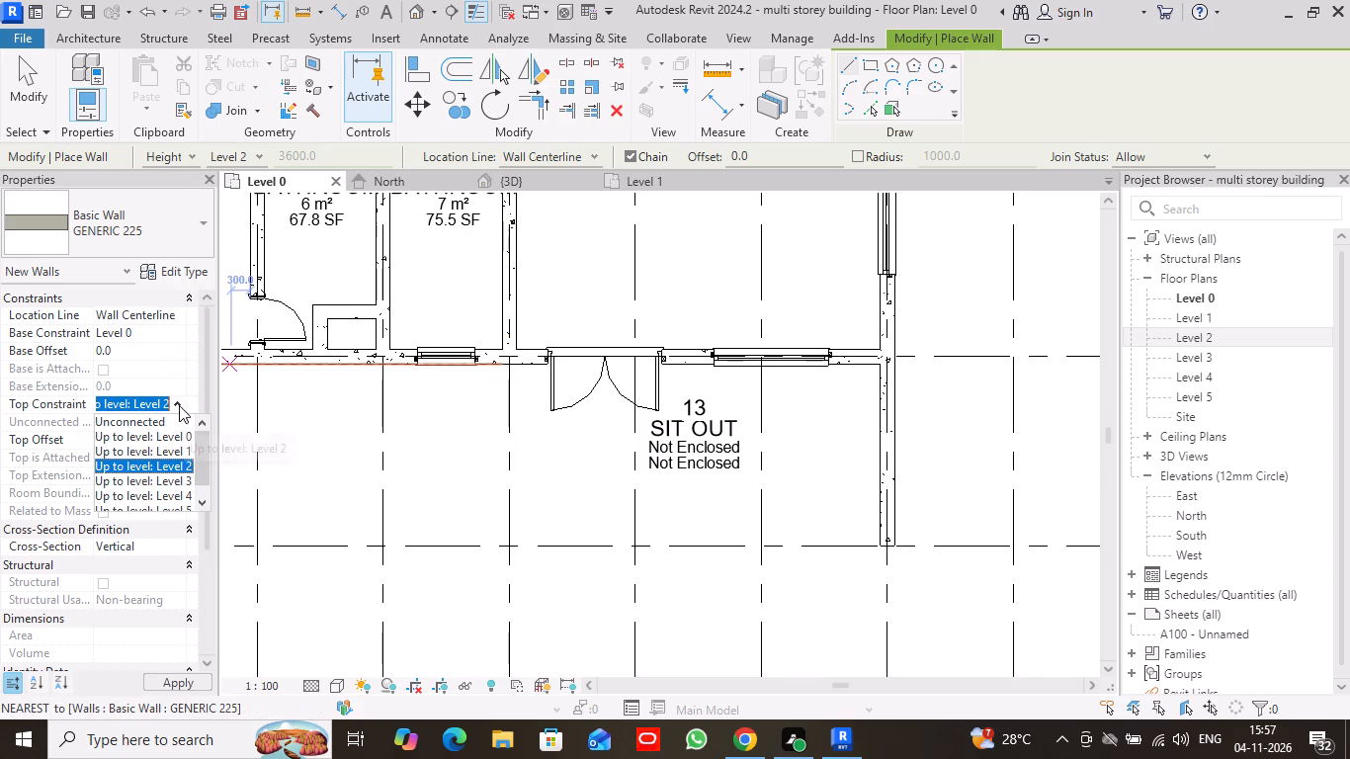
pyautogui.click(165, 451)
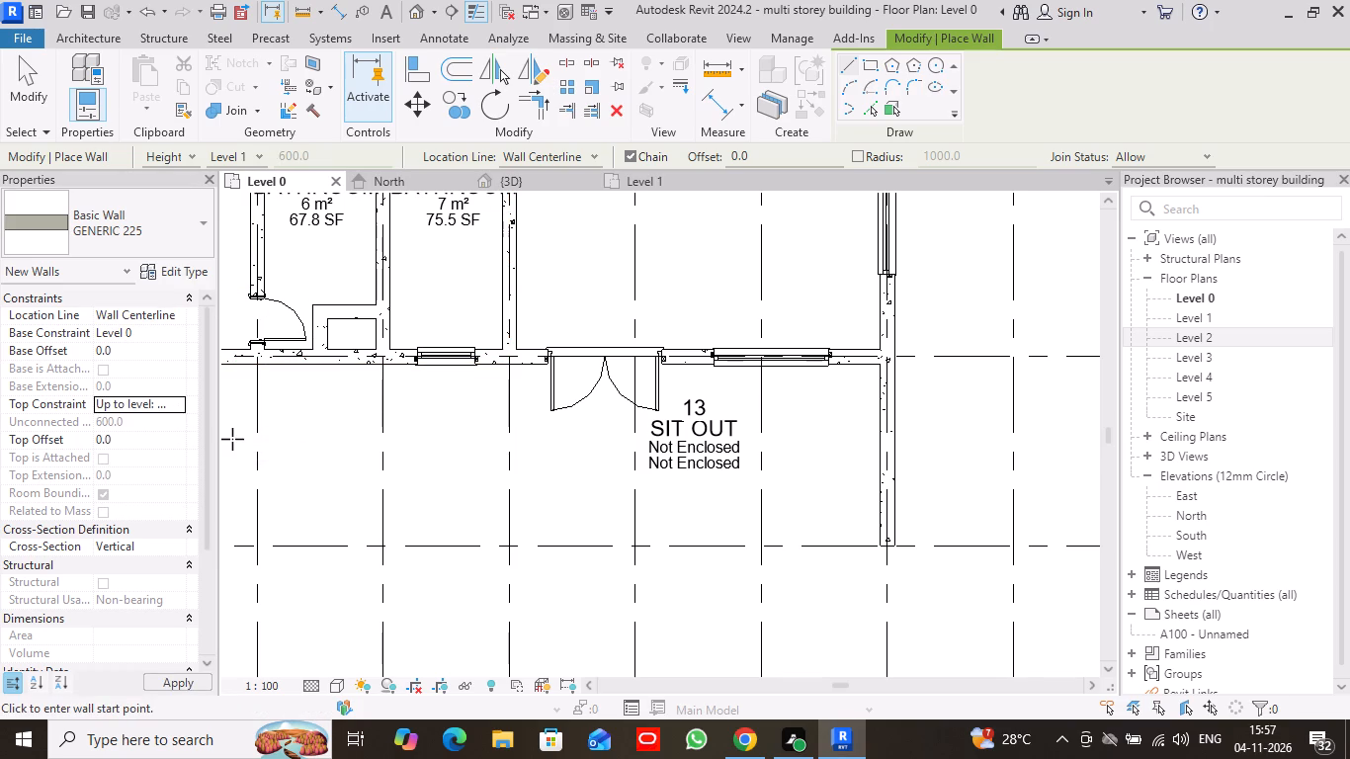
pyautogui.click(510, 369)
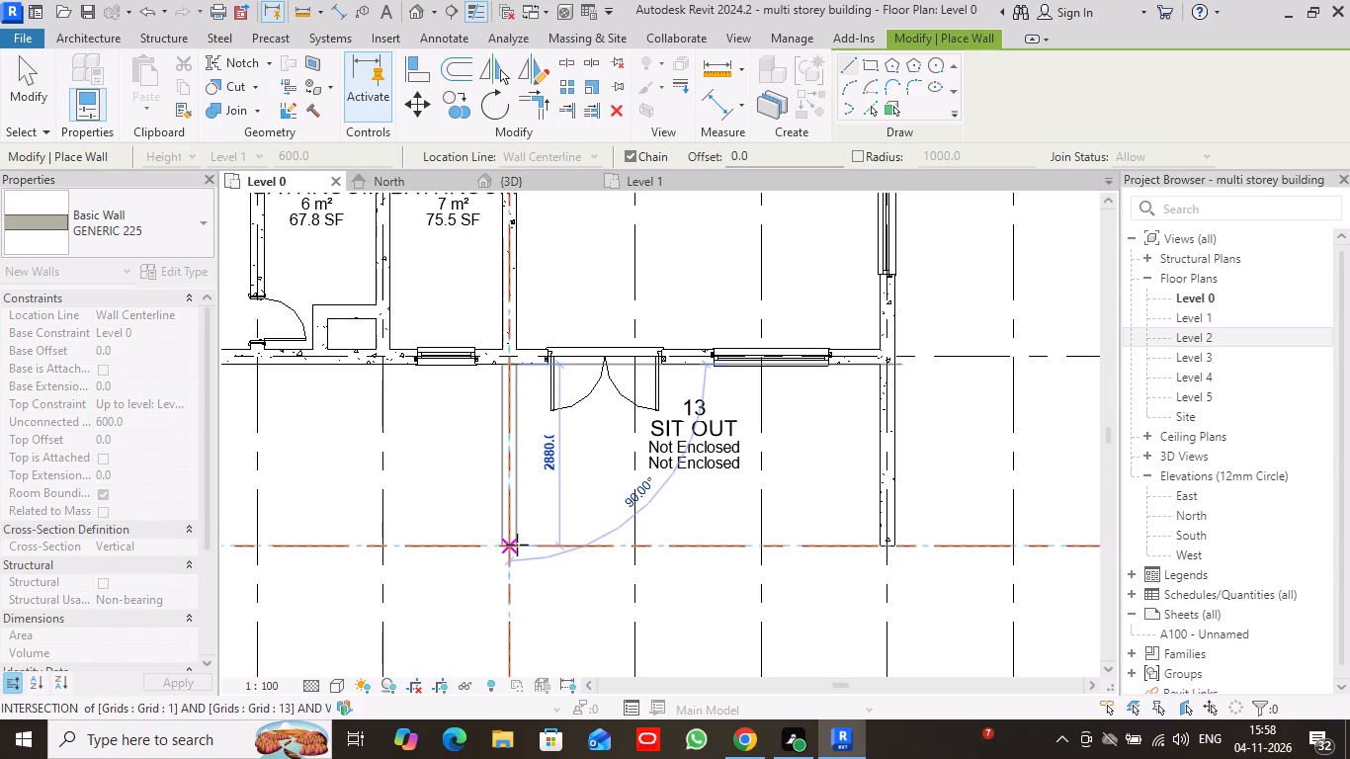
pyautogui.click(517, 545)
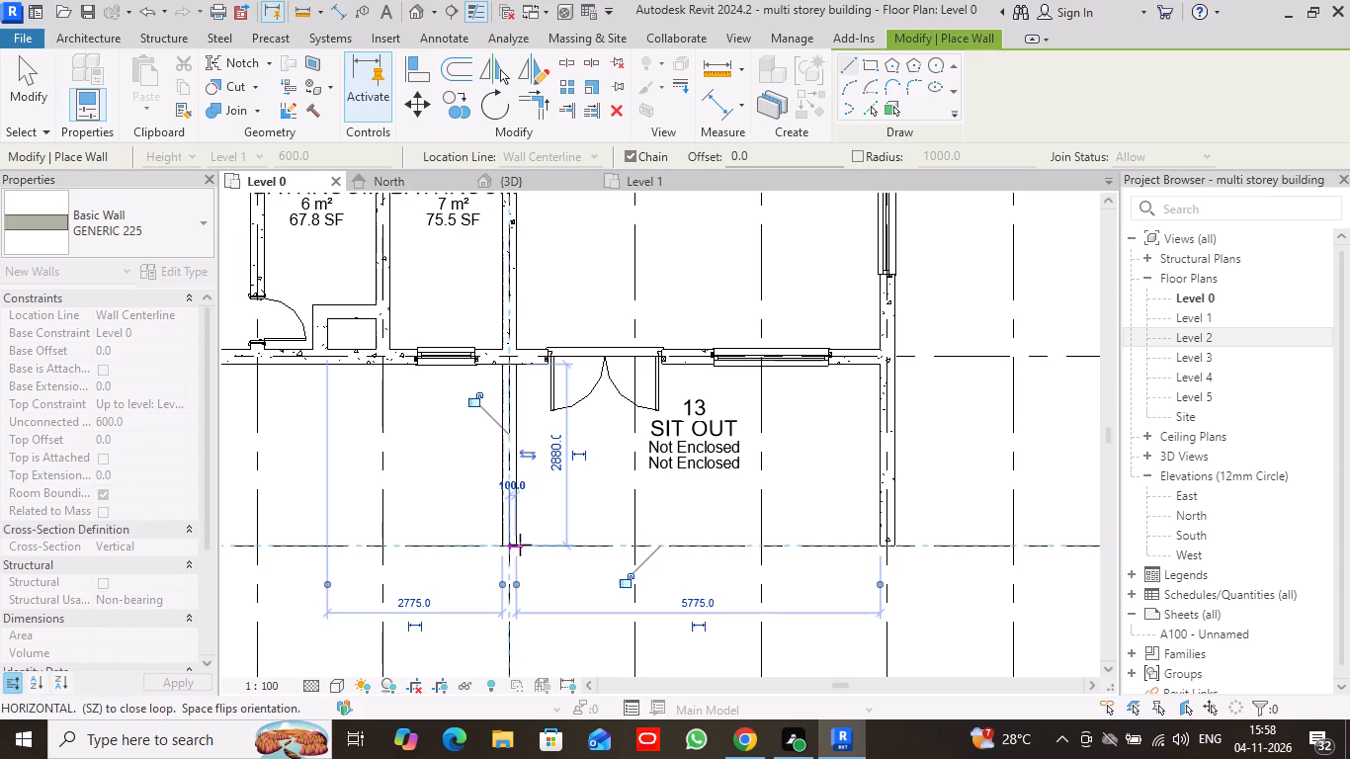
pyautogui.click(888, 545)
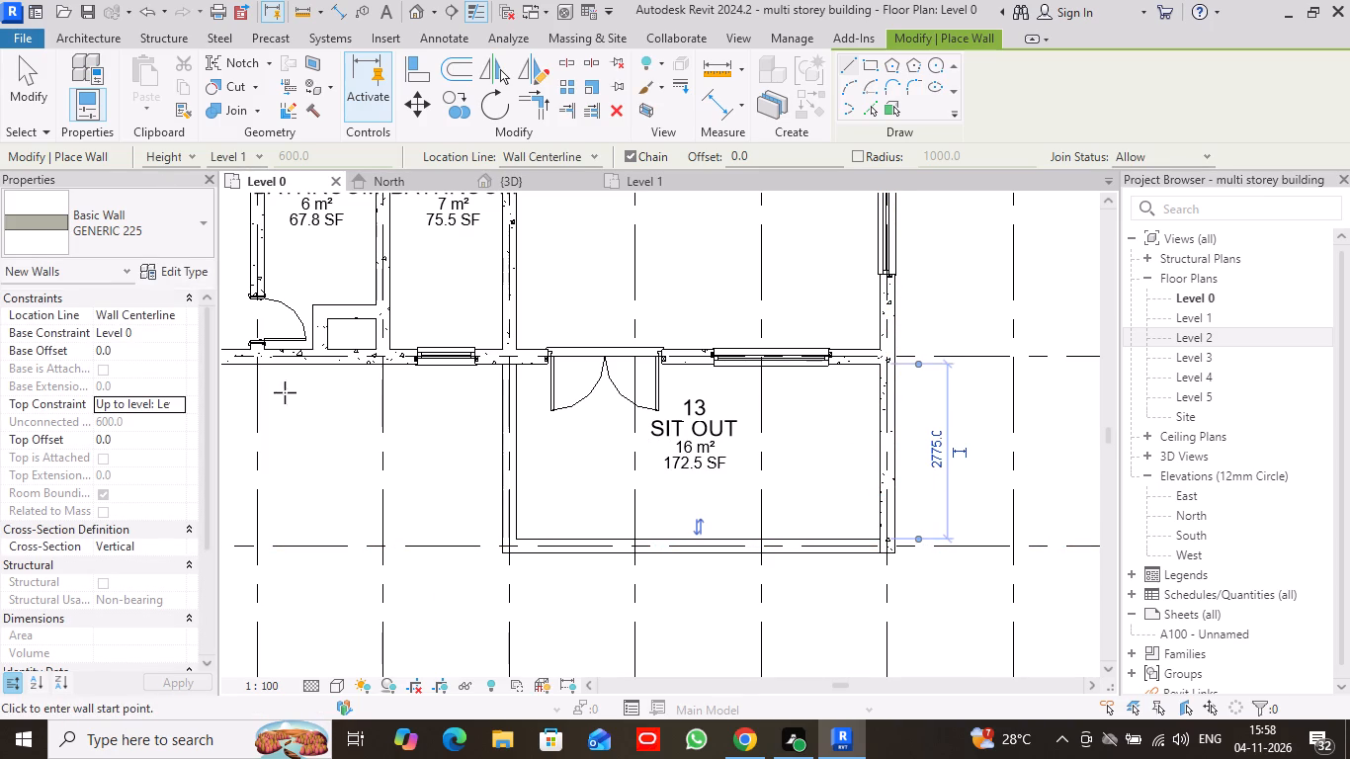
pyautogui.click(15, 83)
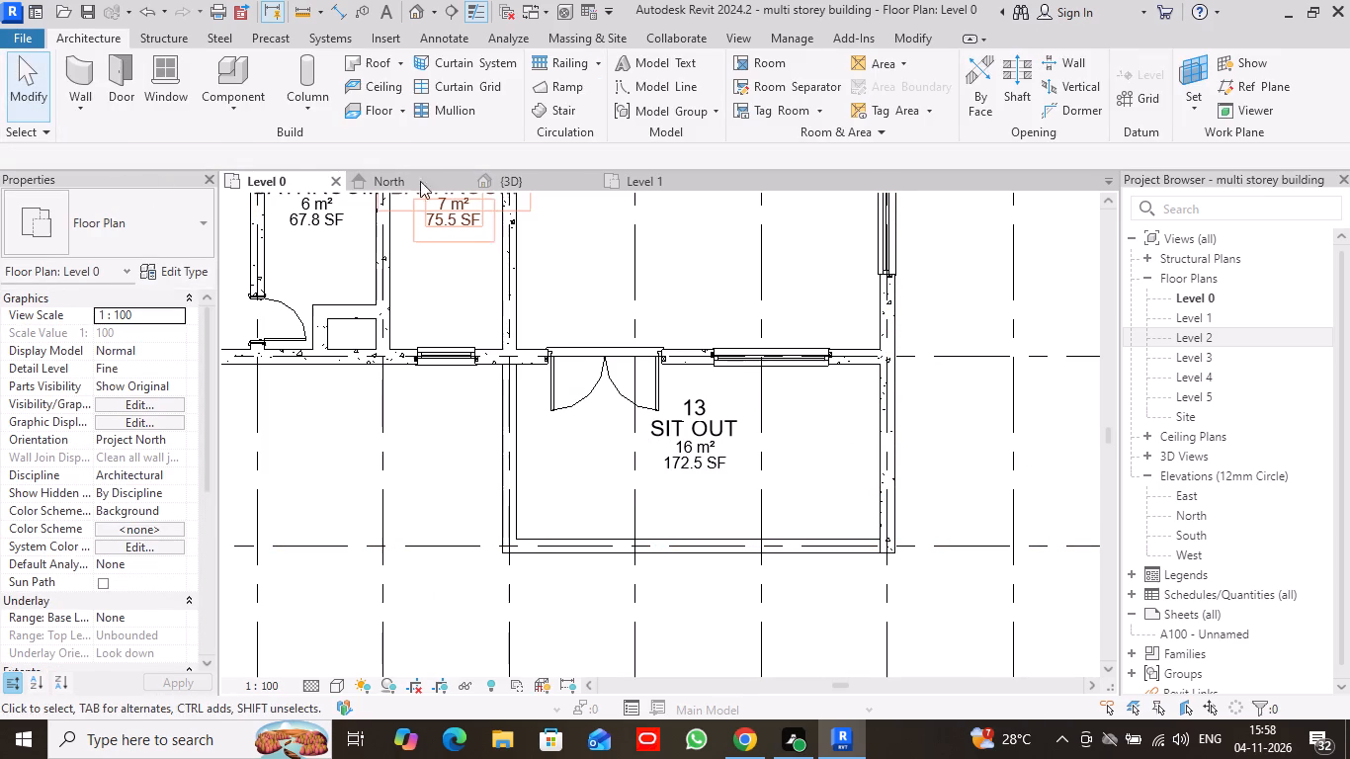
# Examine the low sit-out walls in the 3D view and compare them in the Level 0 and Level 1 floor plans.
pyautogui.click(521, 179)
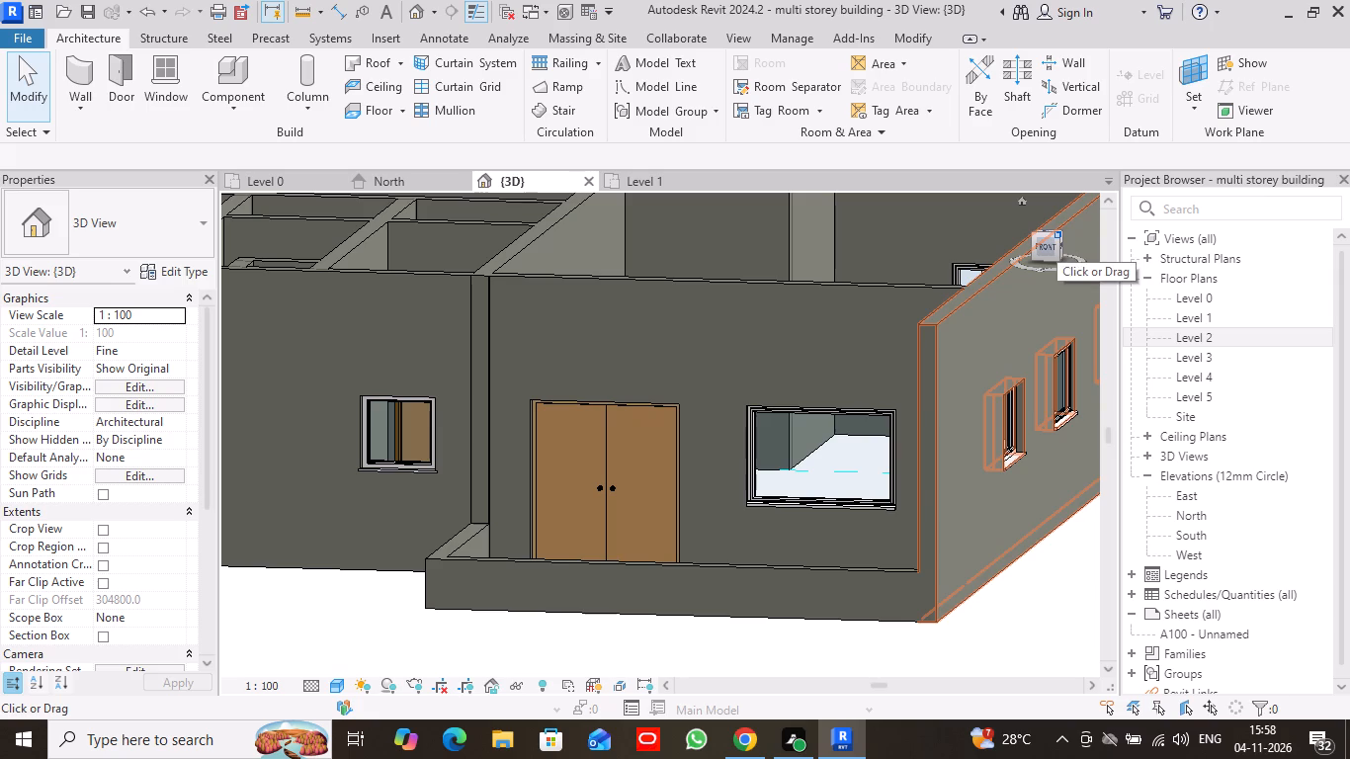
pyautogui.moveTo(1056, 235); pyautogui.dragTo(989, 227)
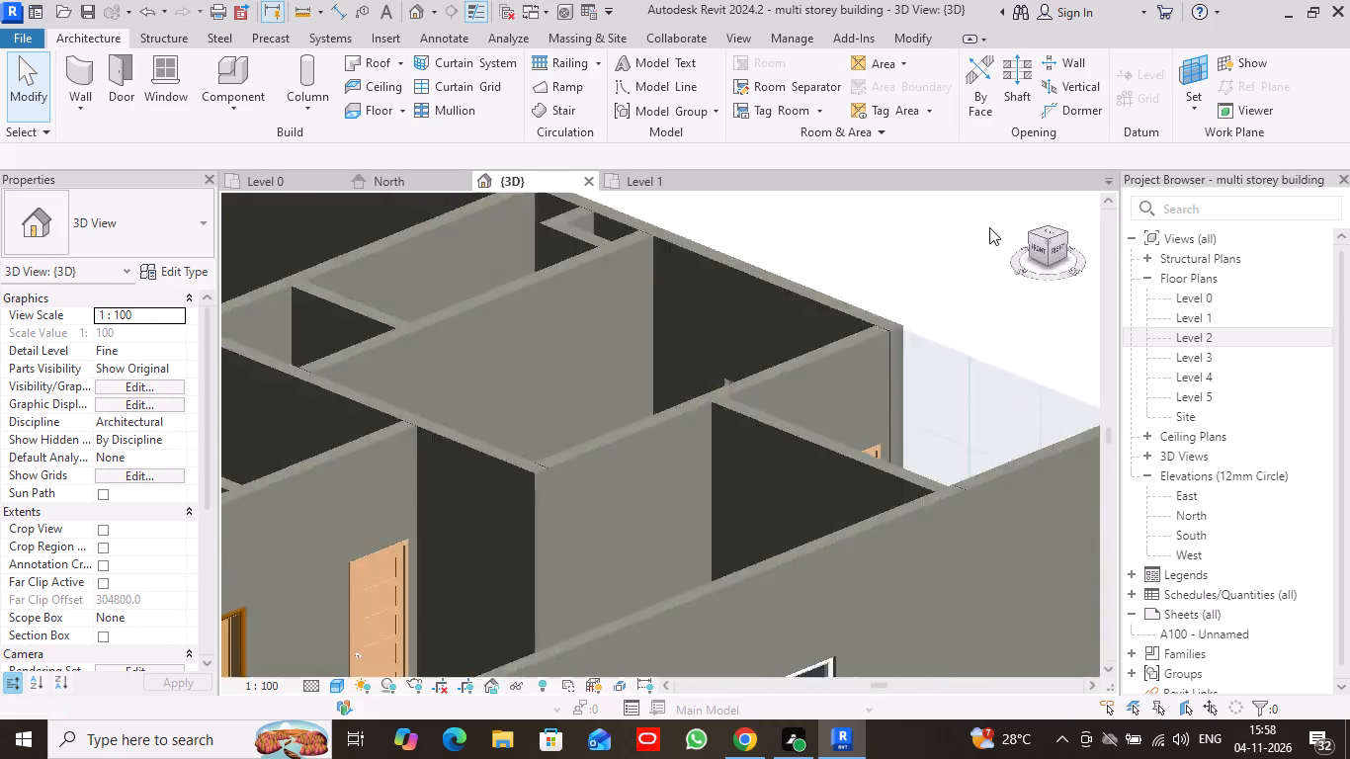
pyautogui.moveTo(989, 227); pyautogui.dragTo(980, 271)
pyautogui.scroll(-3, 631, 505)
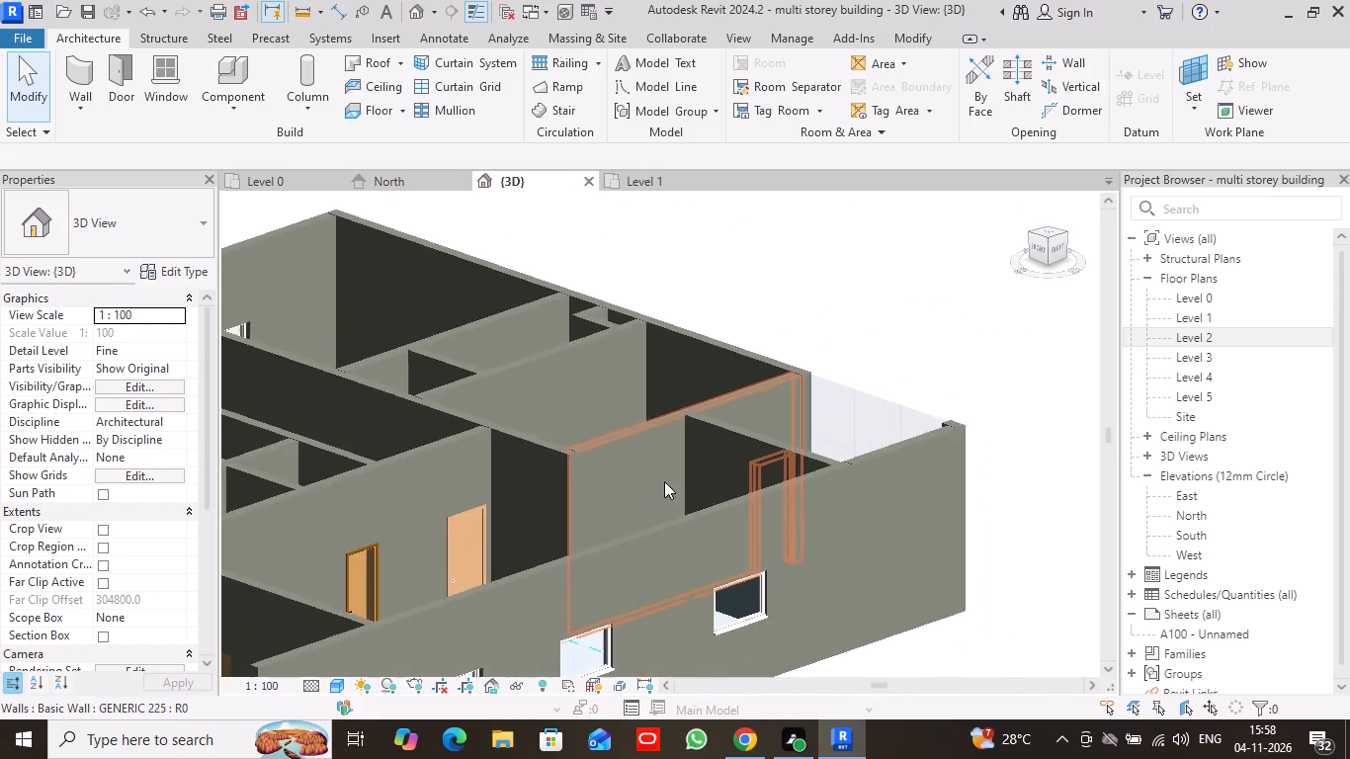
pyautogui.moveTo(629, 496); pyautogui.dragTo(880, 303, button='middle')
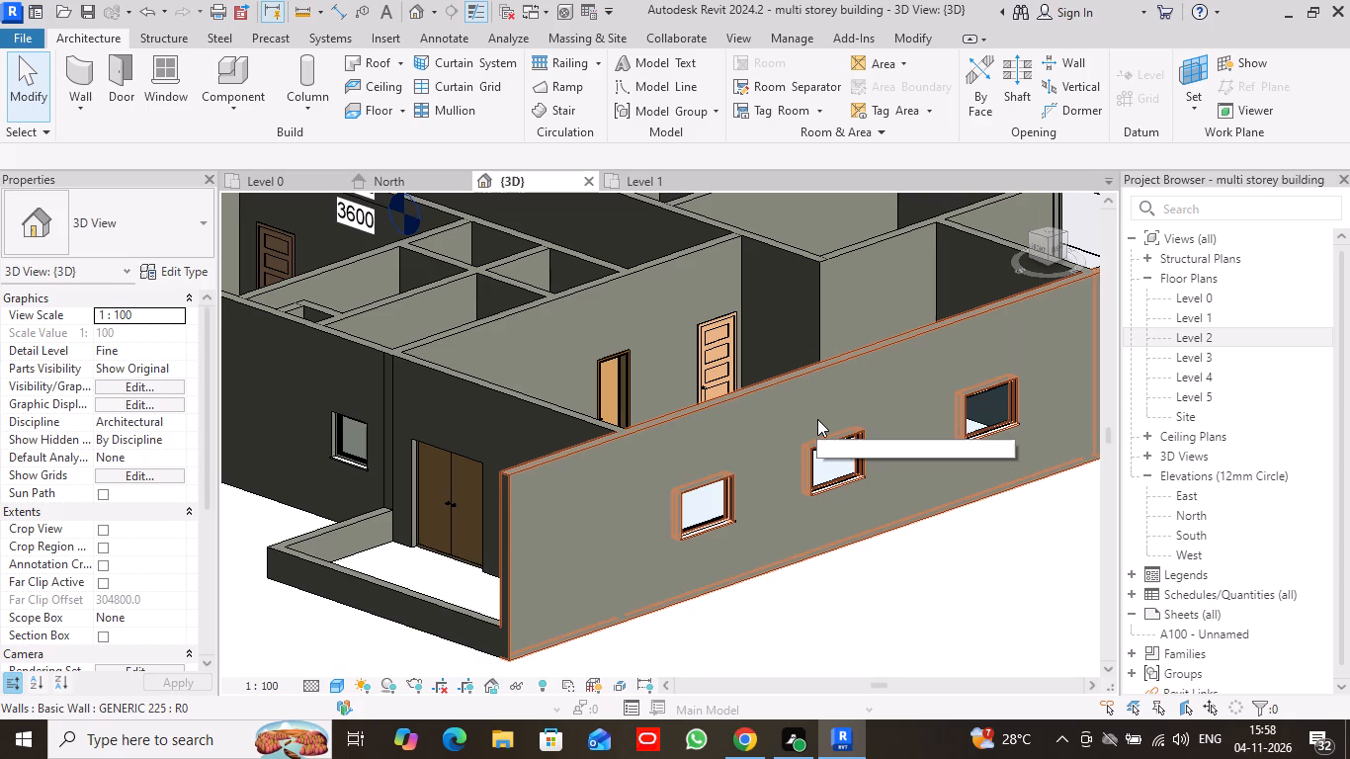
pyautogui.scroll(-1, 818, 418)
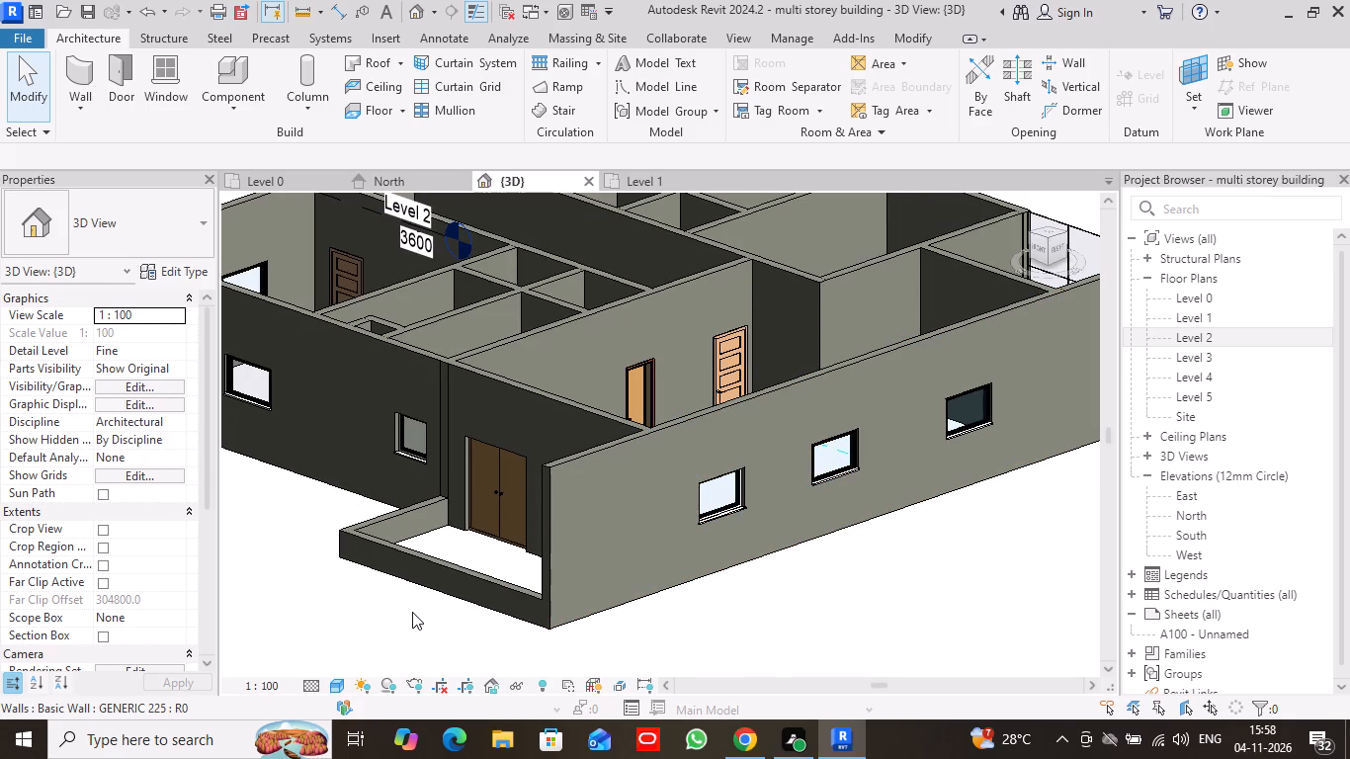
pyautogui.click(305, 184)
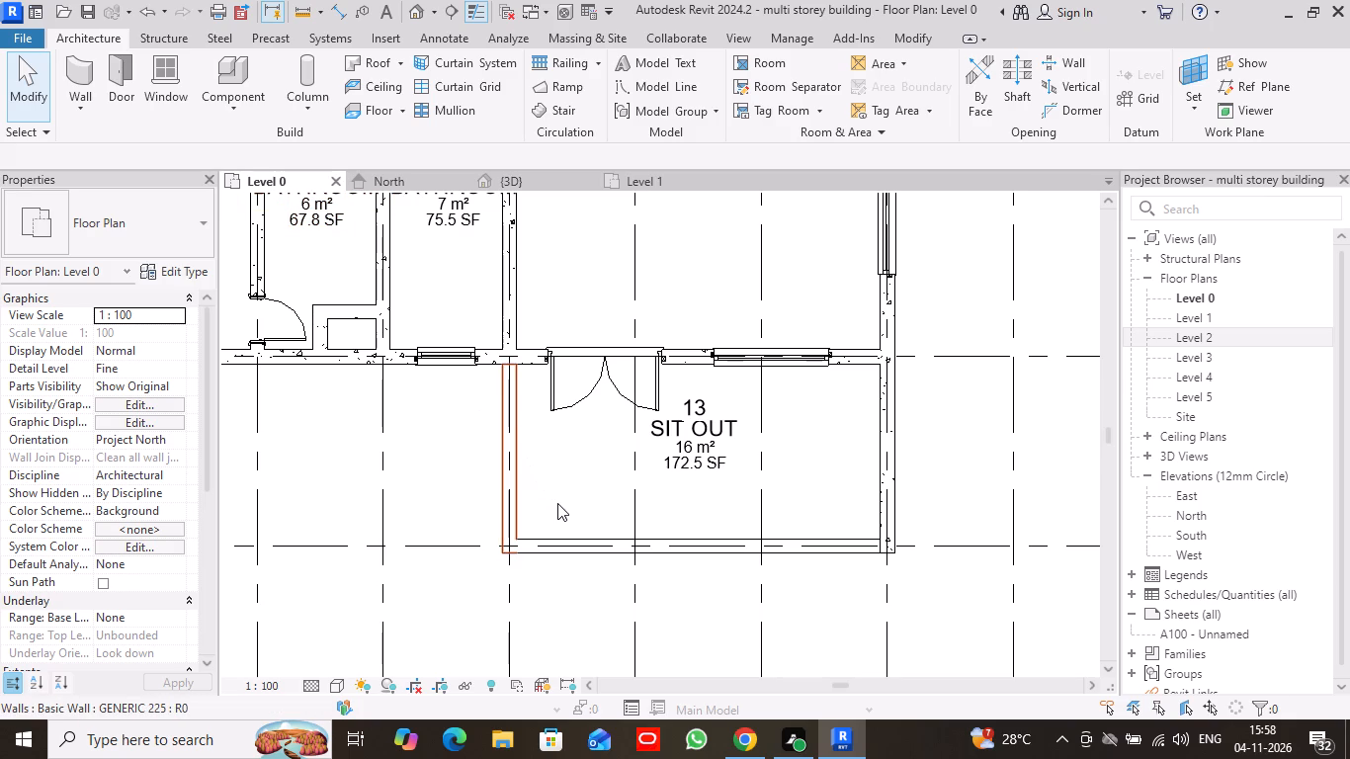
pyautogui.click(678, 181)
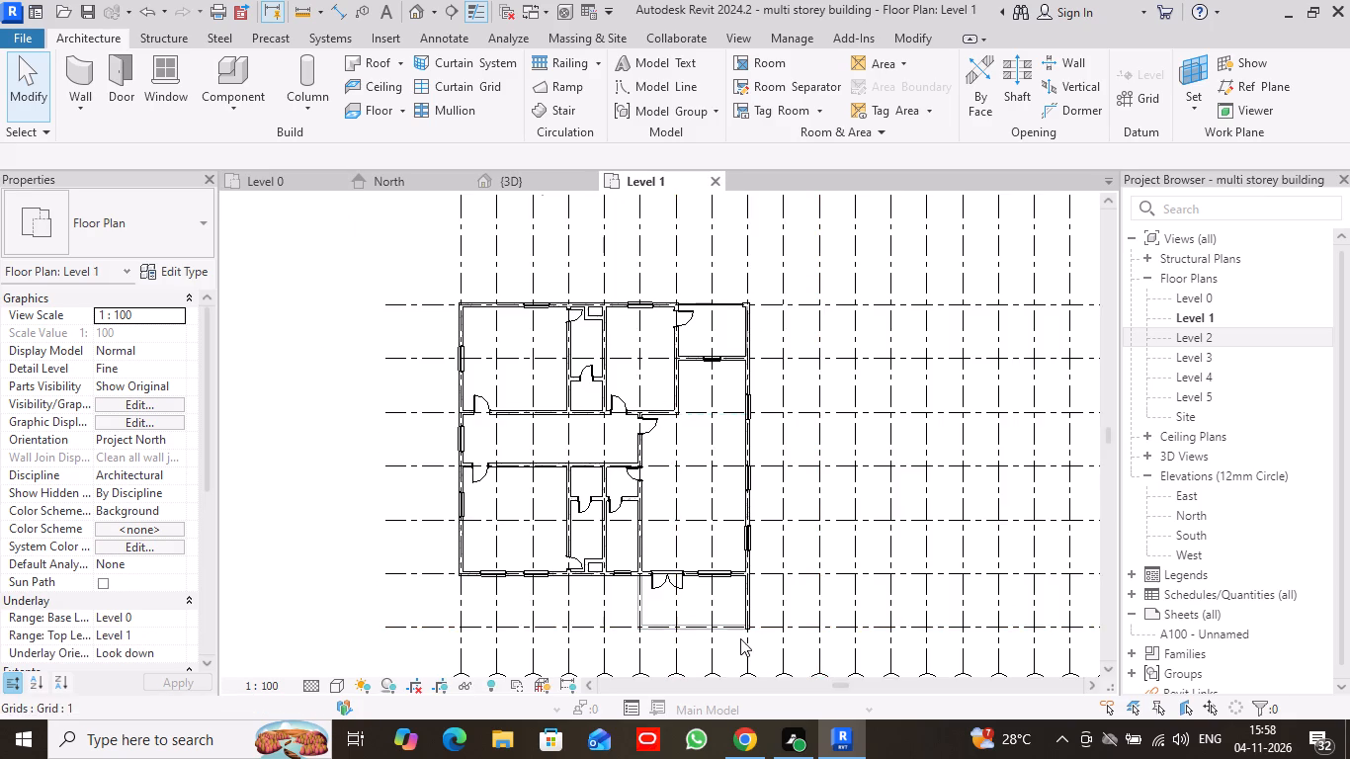
pyautogui.scroll(5, 740, 638)
pyautogui.moveTo(568, 639); pyautogui.dragTo(627, 539, button='middle')
pyautogui.scroll(4, 627, 539)
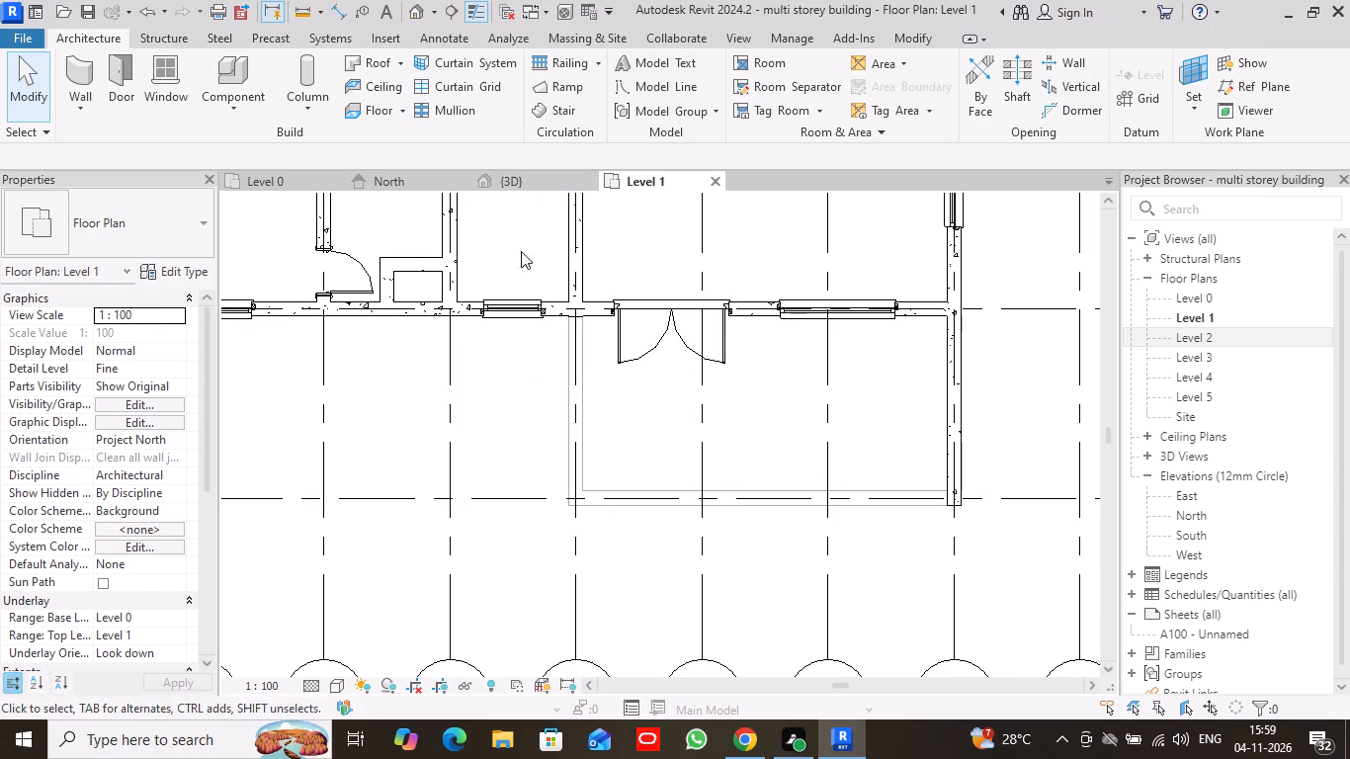
pyautogui.click(312, 183)
pyautogui.click(618, 548)
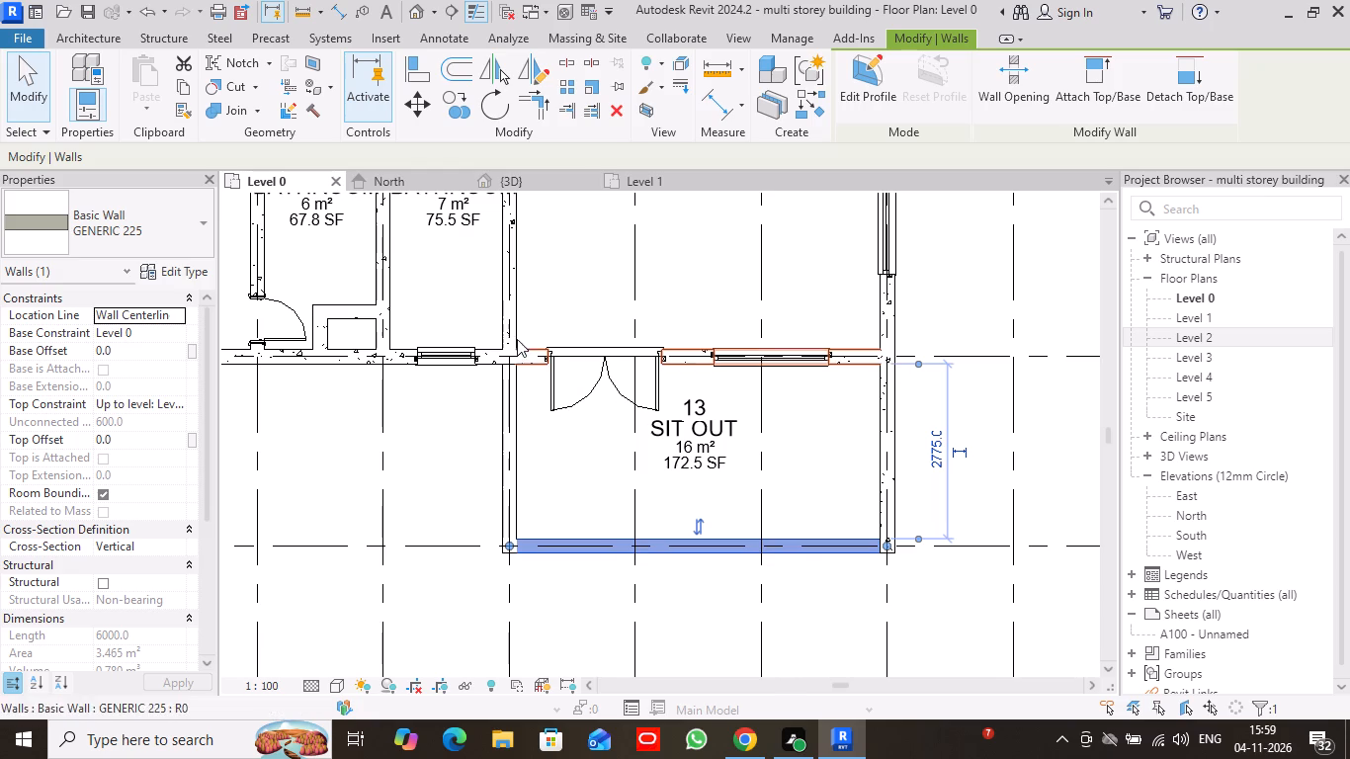
pyautogui.click(642, 179)
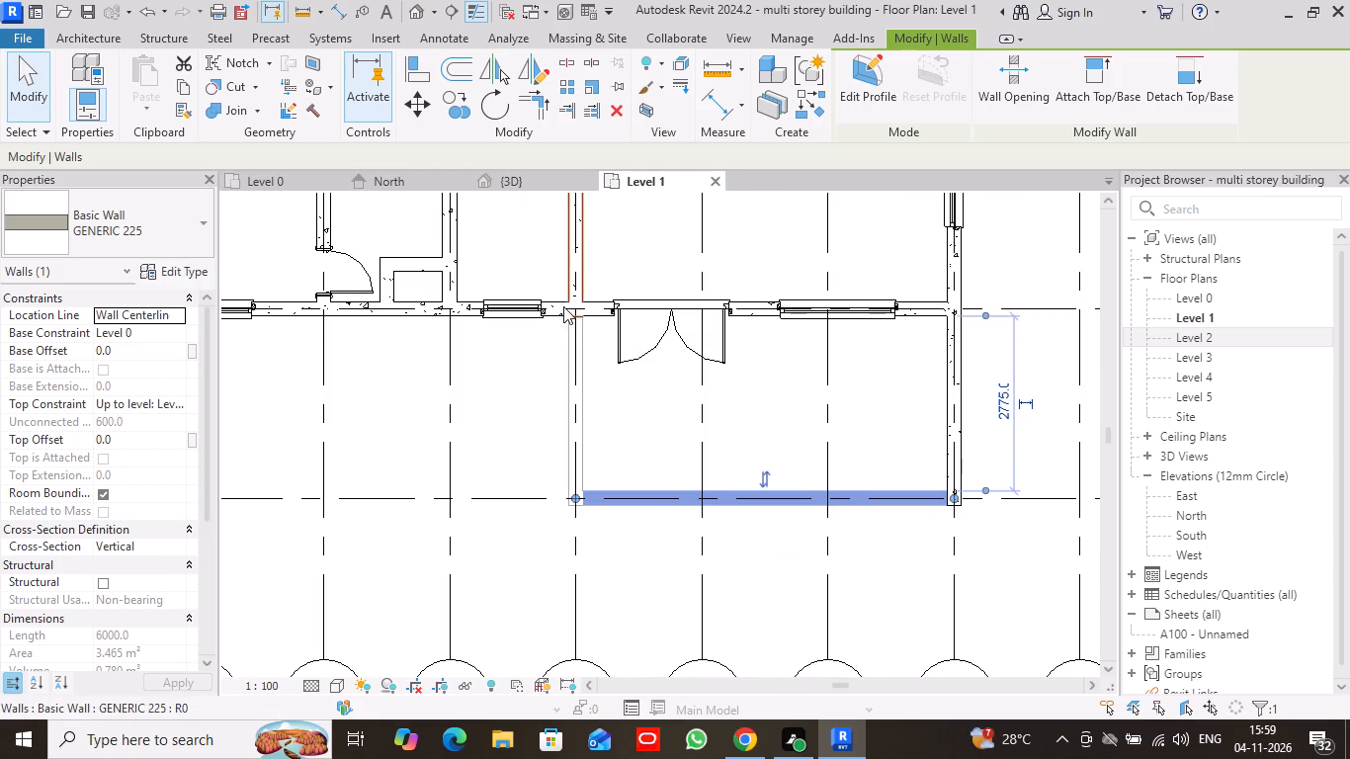
pyautogui.click(740, 594)
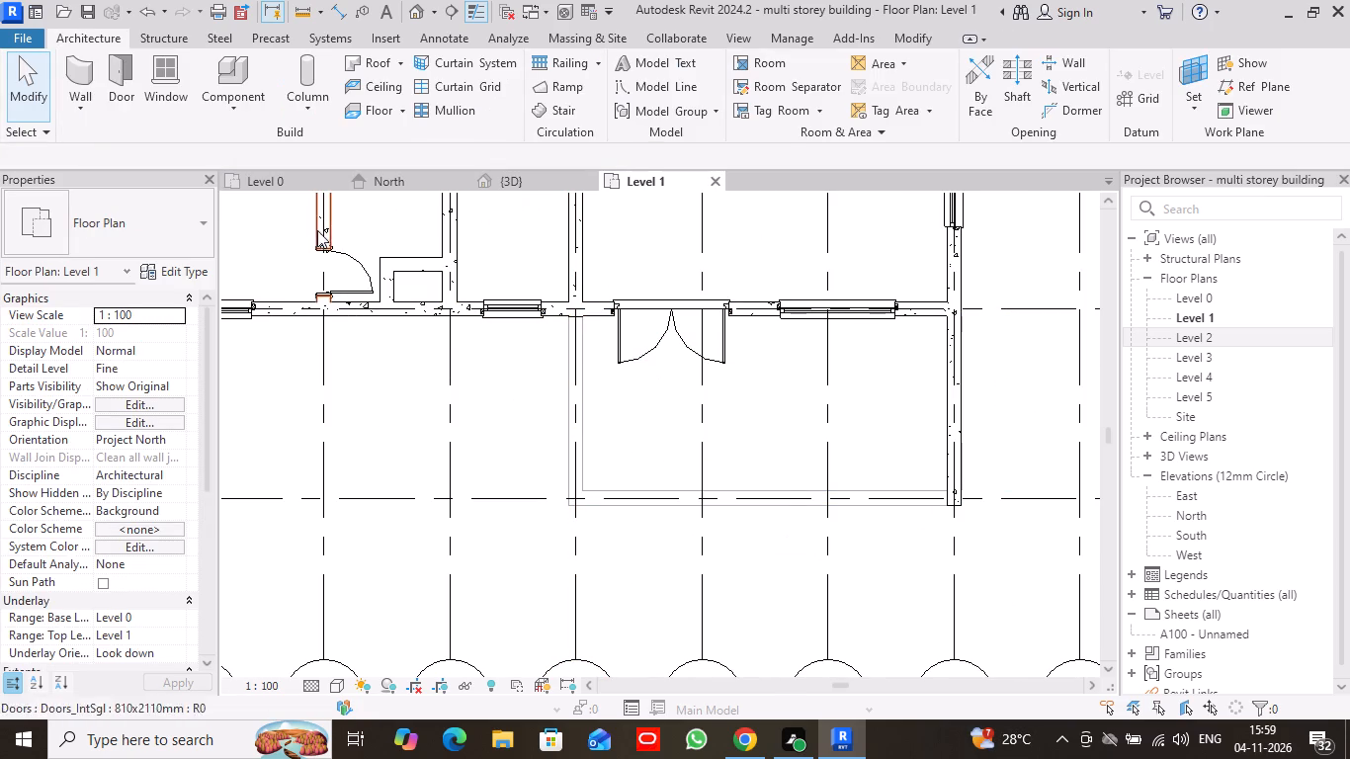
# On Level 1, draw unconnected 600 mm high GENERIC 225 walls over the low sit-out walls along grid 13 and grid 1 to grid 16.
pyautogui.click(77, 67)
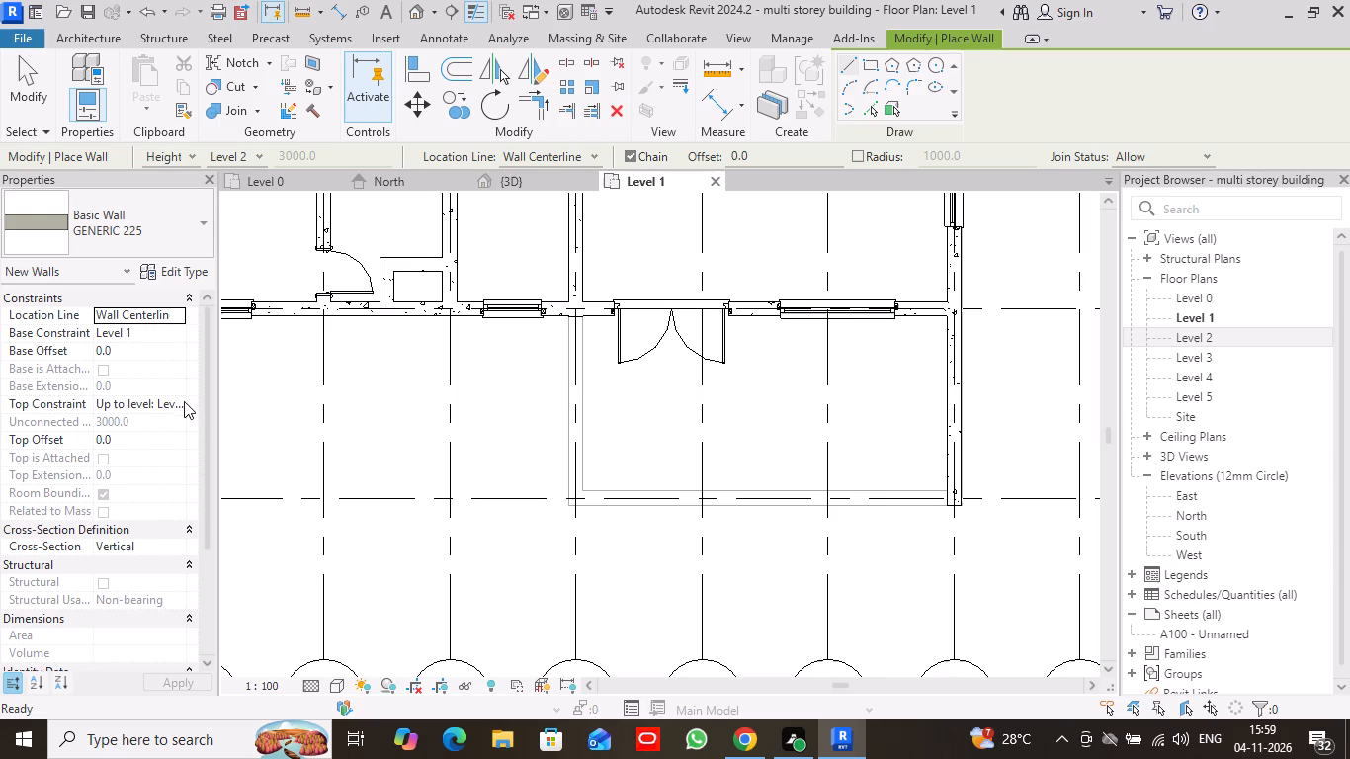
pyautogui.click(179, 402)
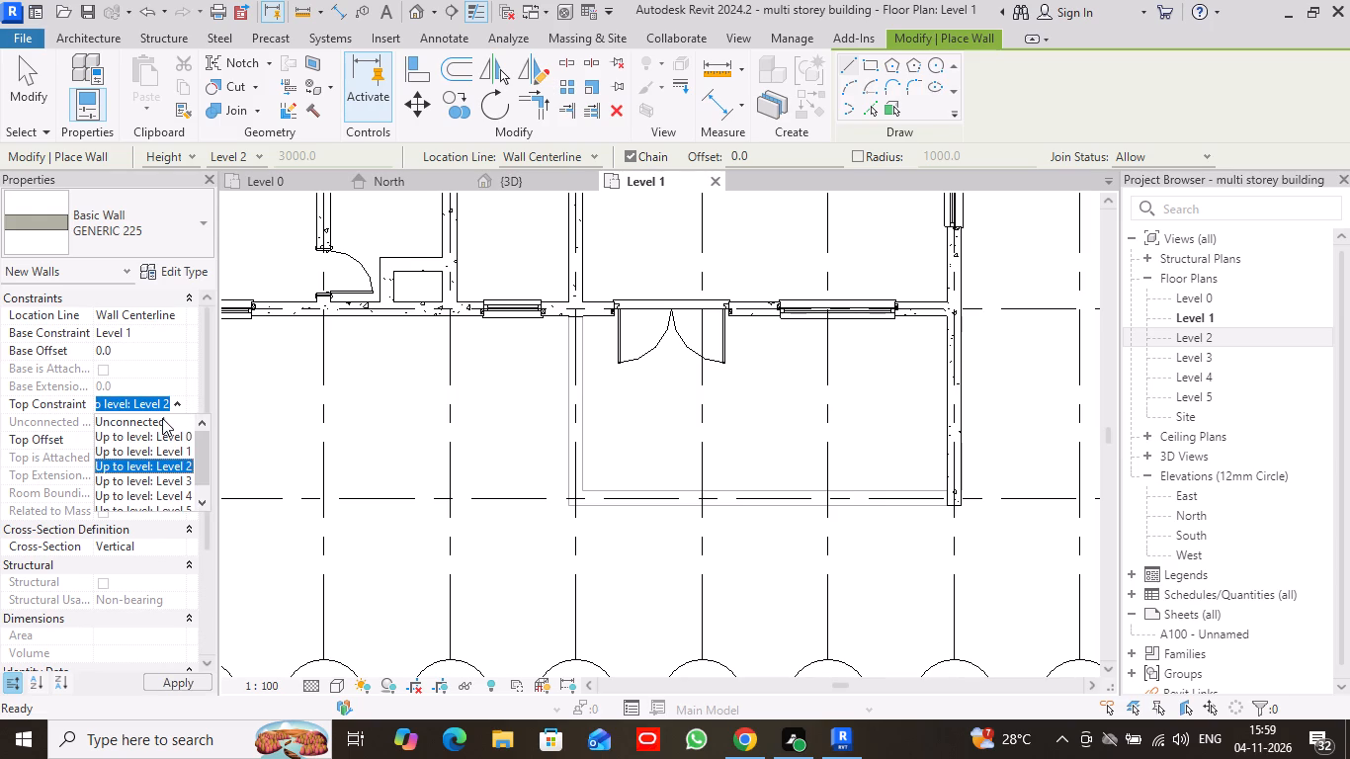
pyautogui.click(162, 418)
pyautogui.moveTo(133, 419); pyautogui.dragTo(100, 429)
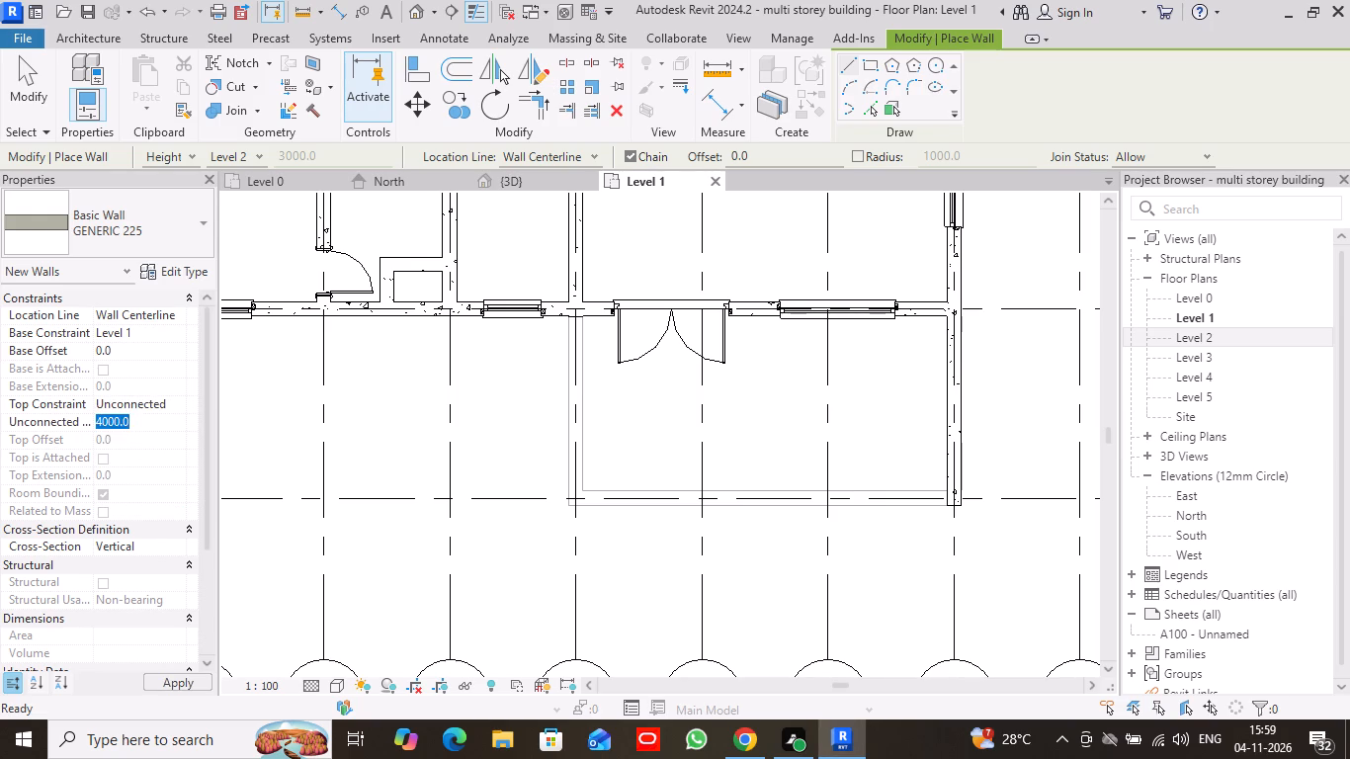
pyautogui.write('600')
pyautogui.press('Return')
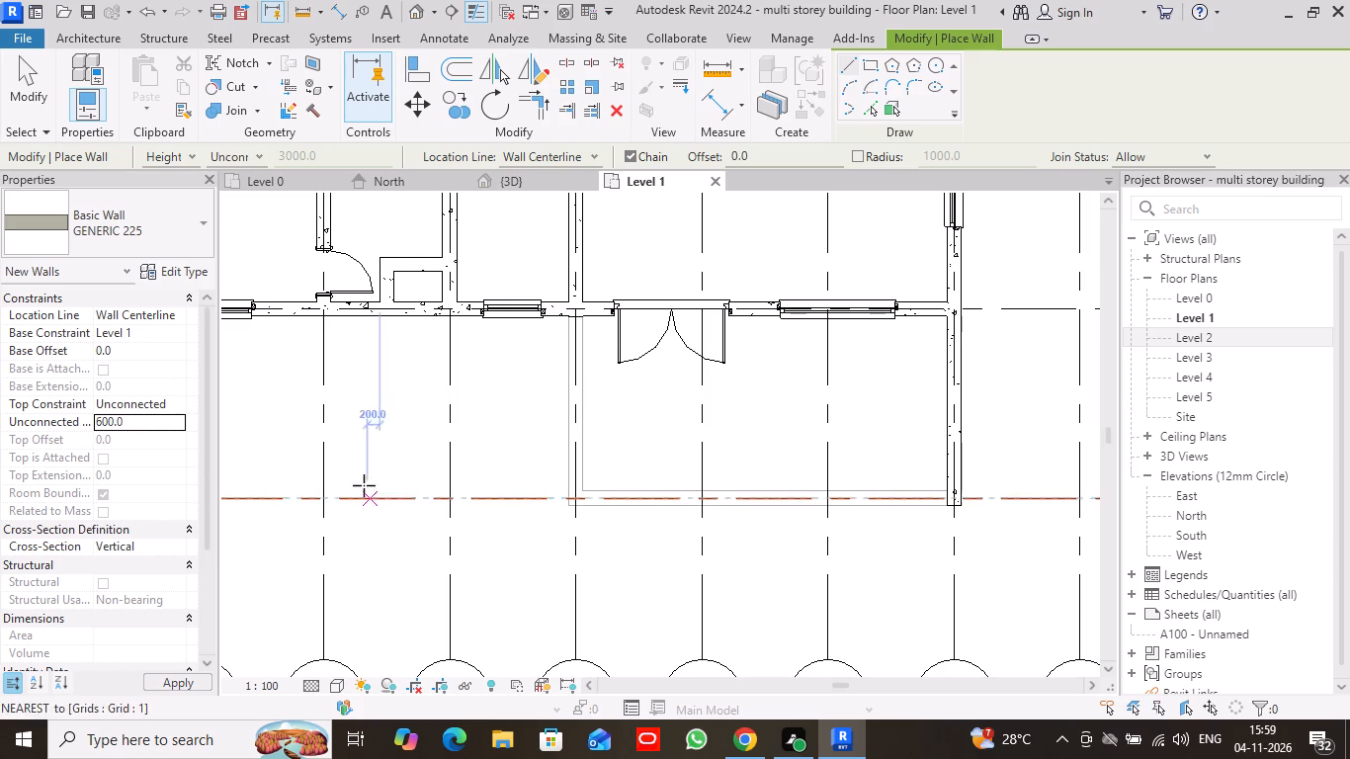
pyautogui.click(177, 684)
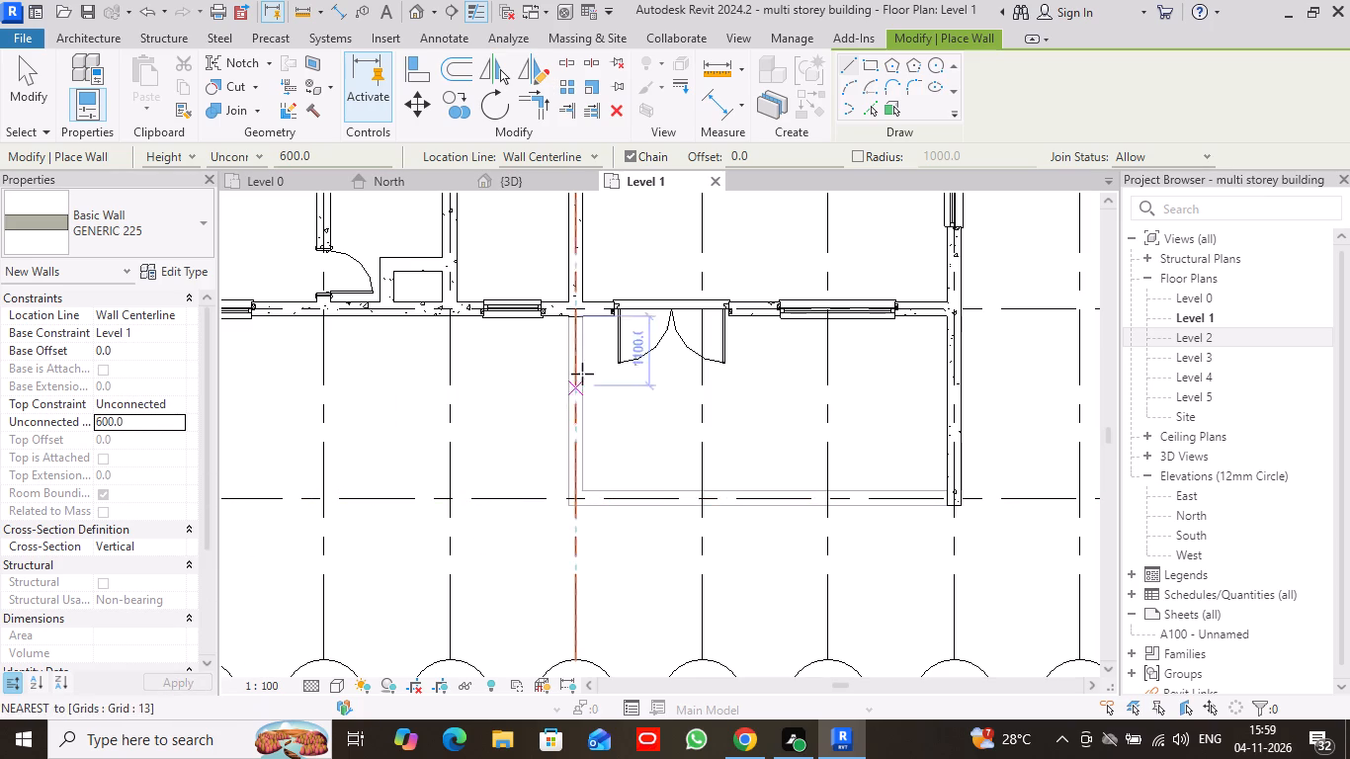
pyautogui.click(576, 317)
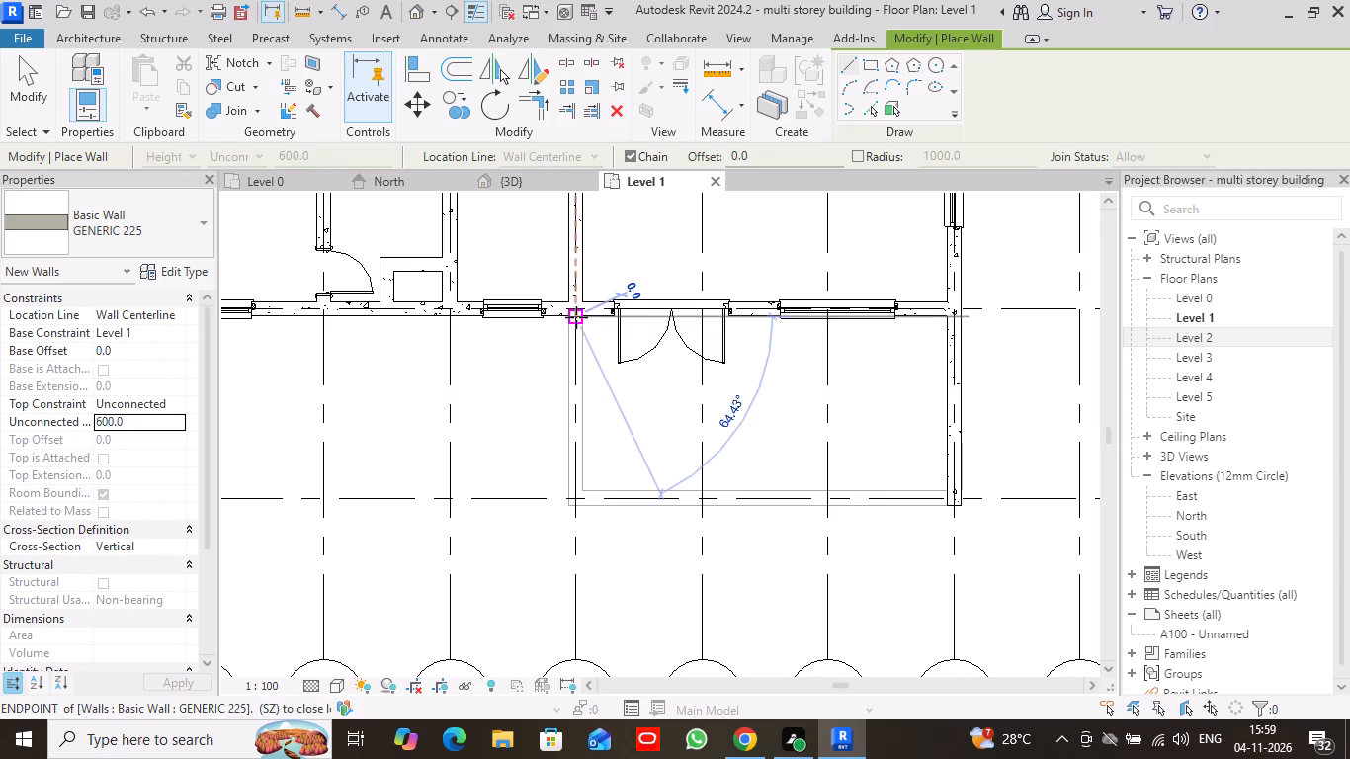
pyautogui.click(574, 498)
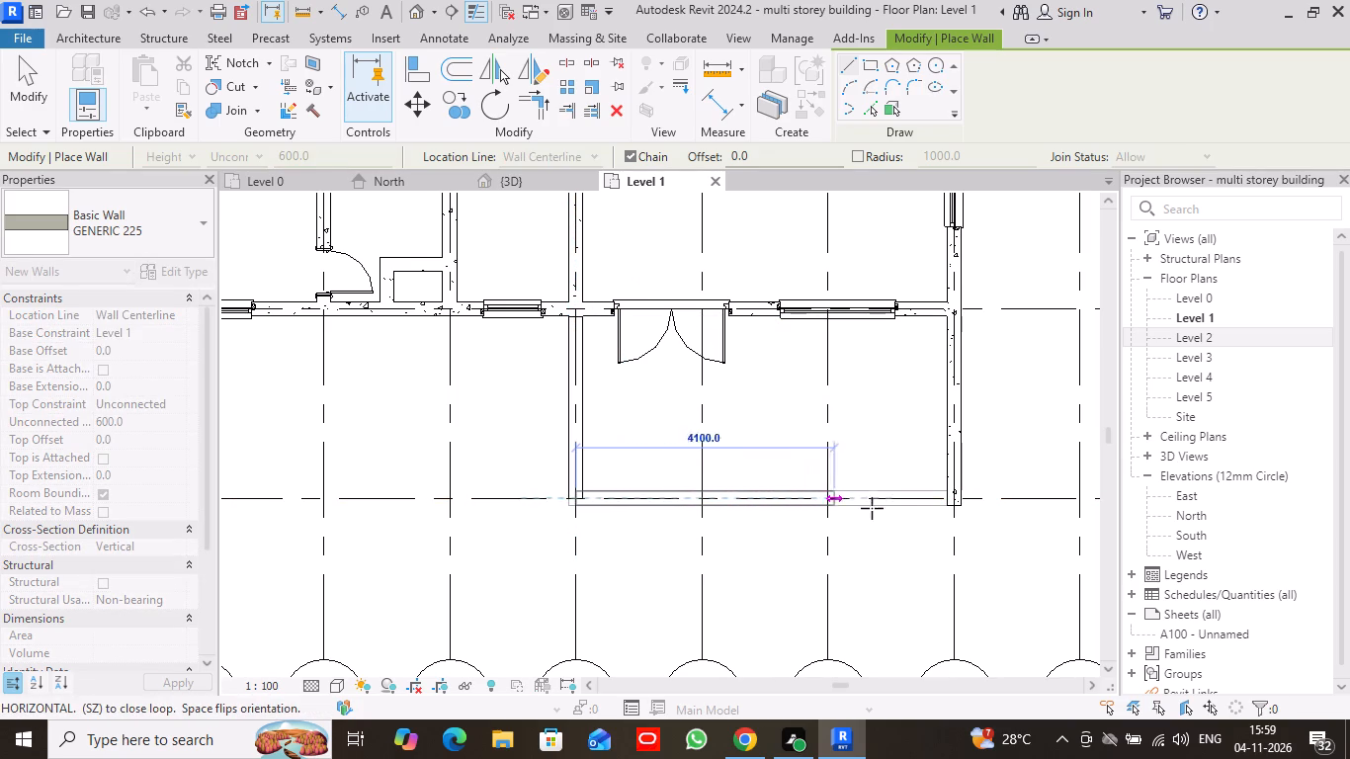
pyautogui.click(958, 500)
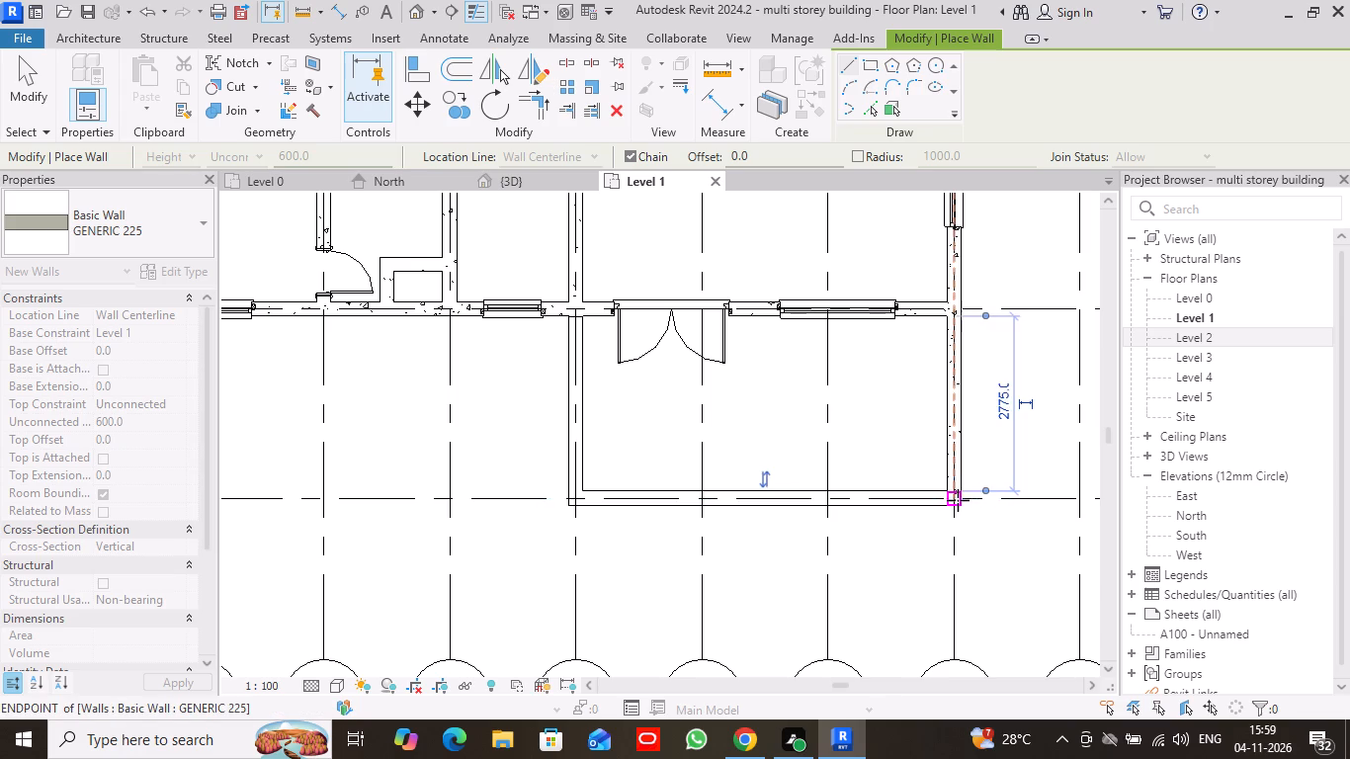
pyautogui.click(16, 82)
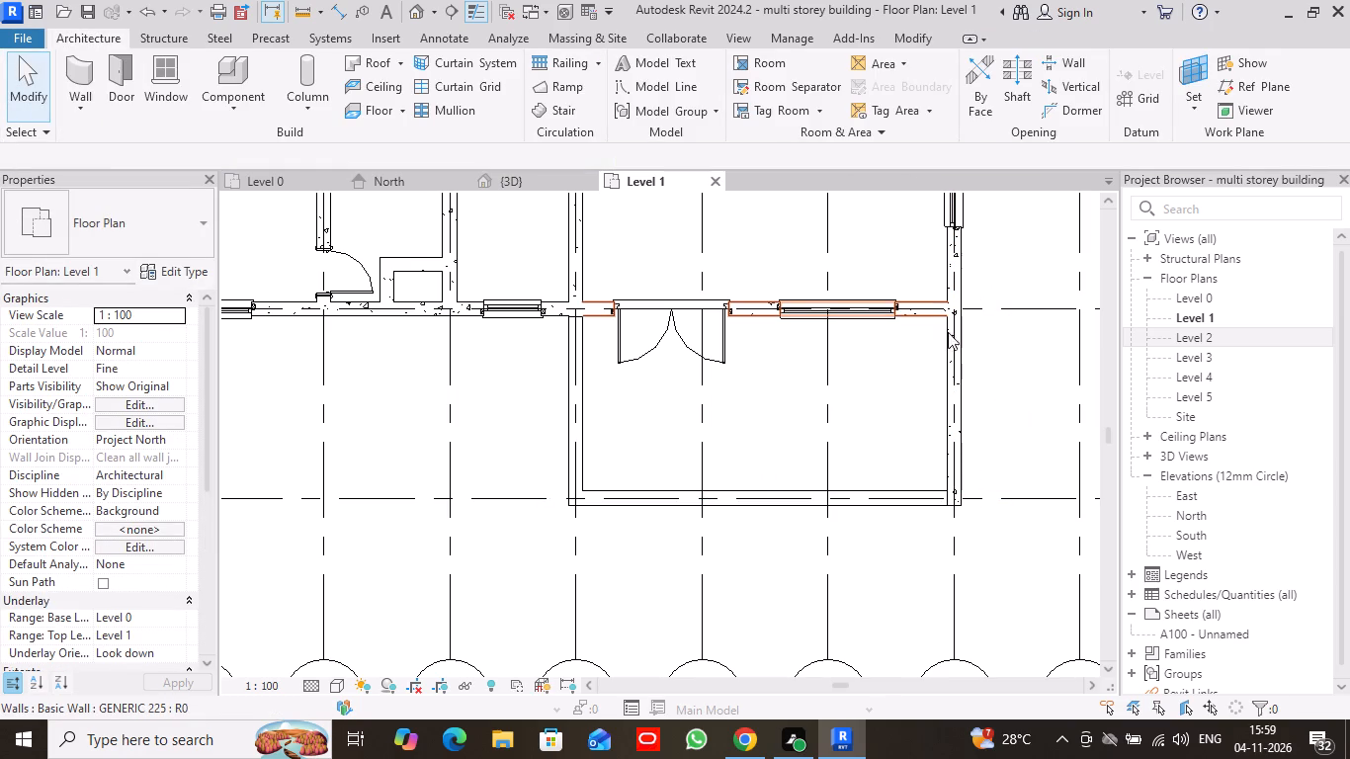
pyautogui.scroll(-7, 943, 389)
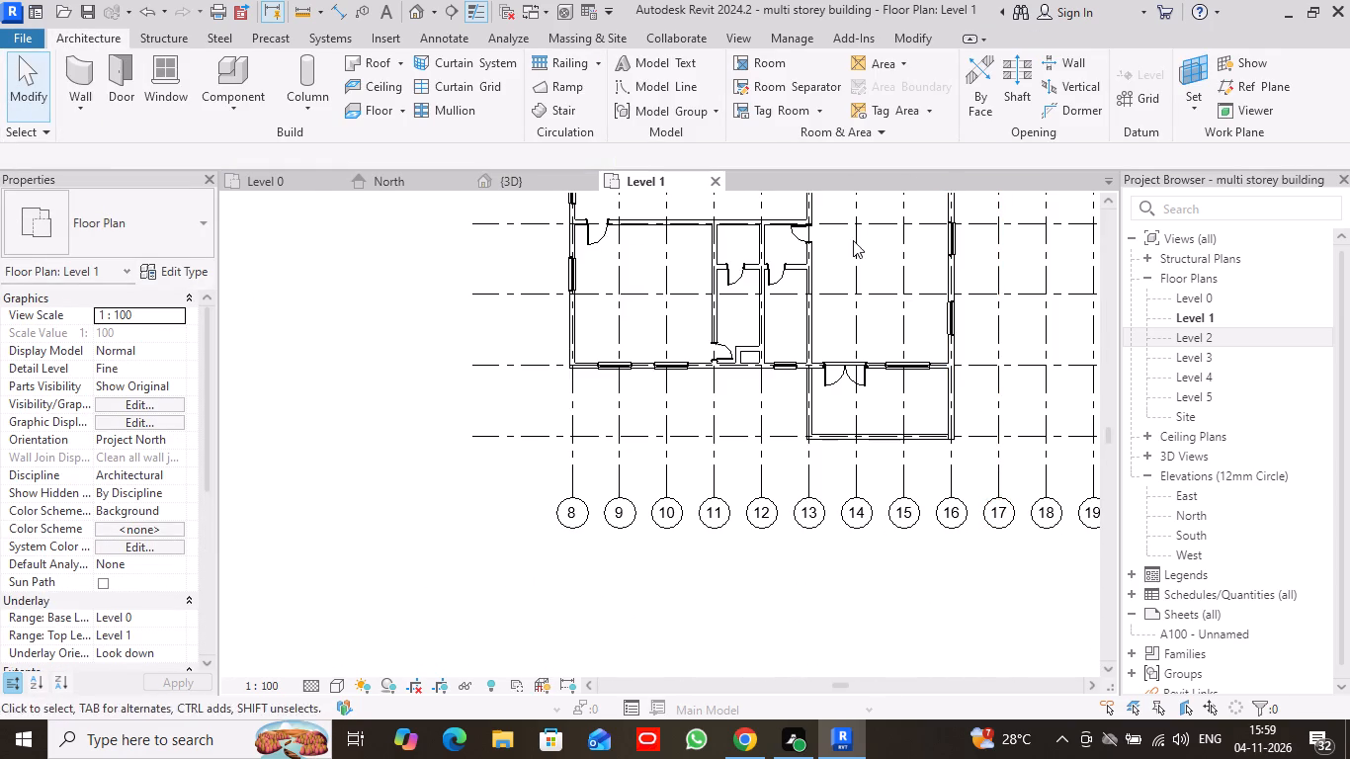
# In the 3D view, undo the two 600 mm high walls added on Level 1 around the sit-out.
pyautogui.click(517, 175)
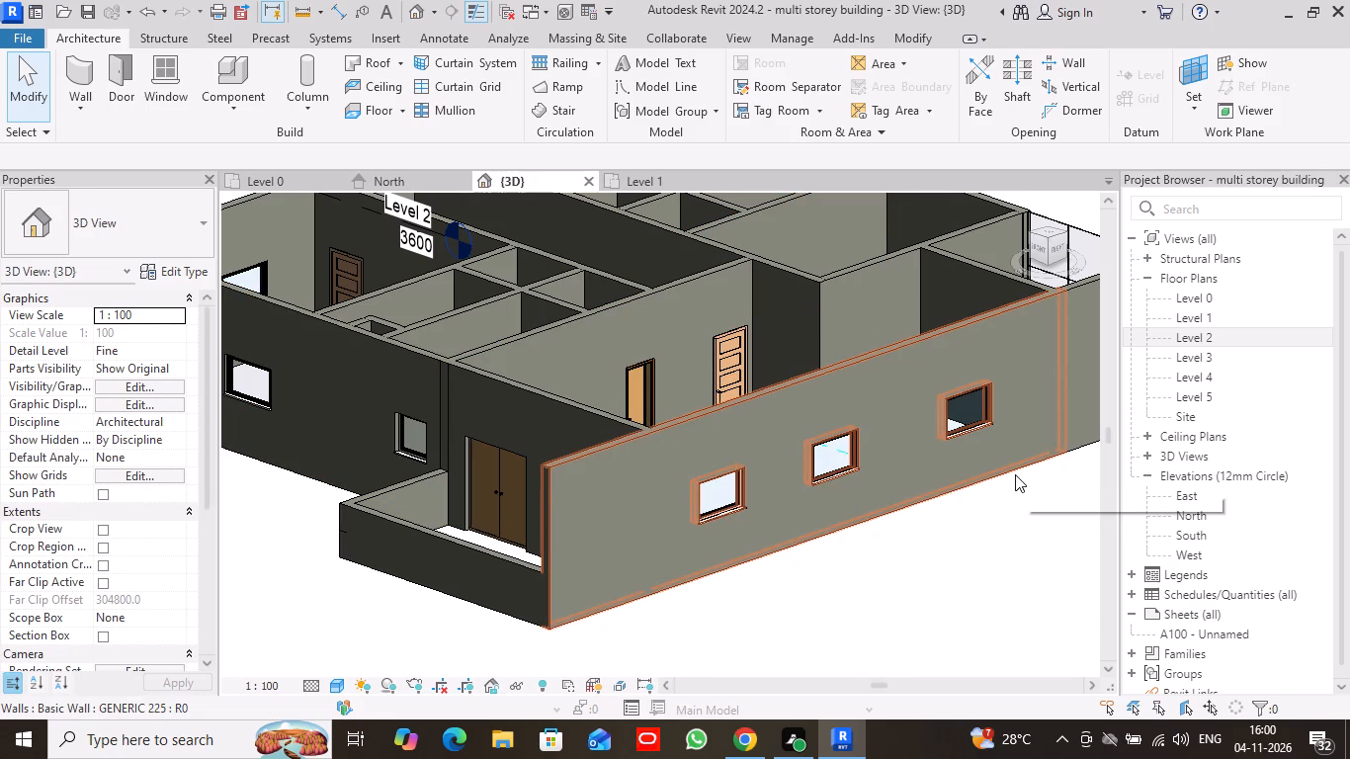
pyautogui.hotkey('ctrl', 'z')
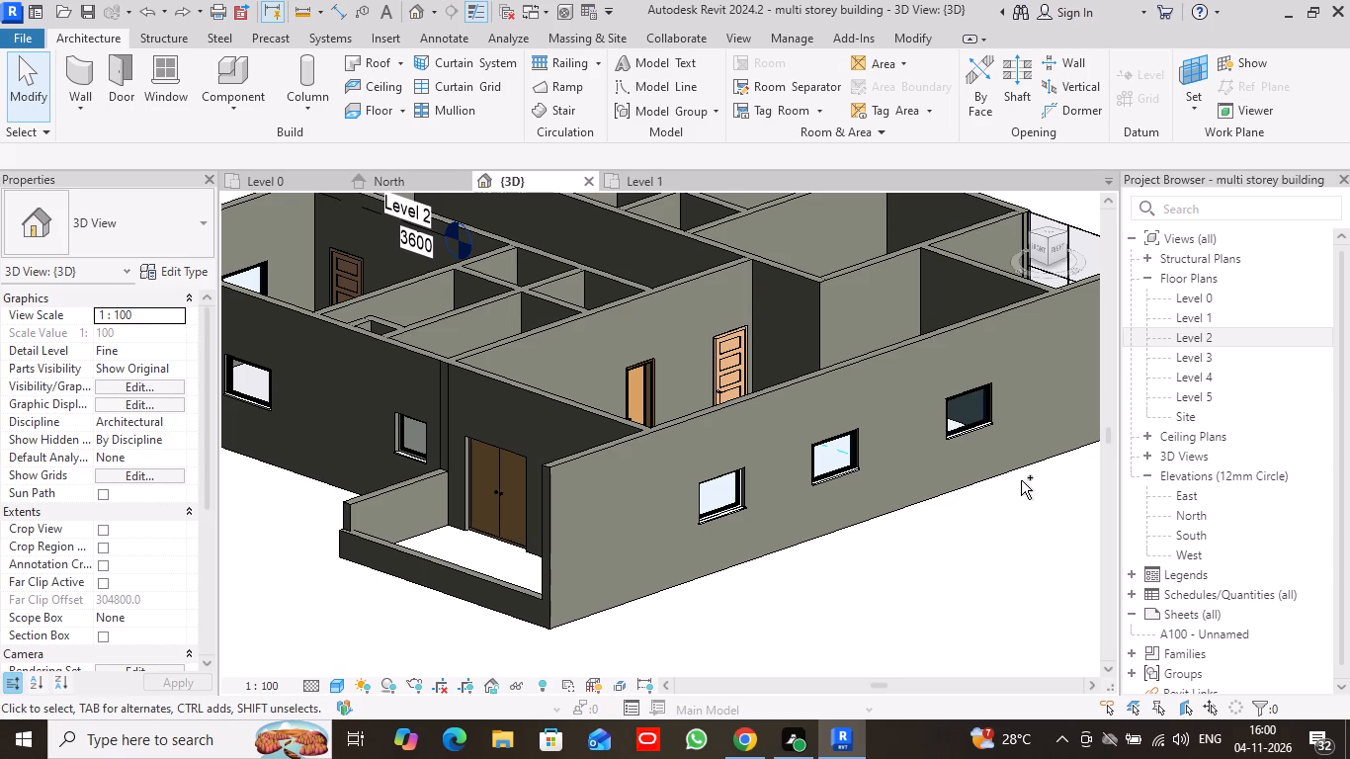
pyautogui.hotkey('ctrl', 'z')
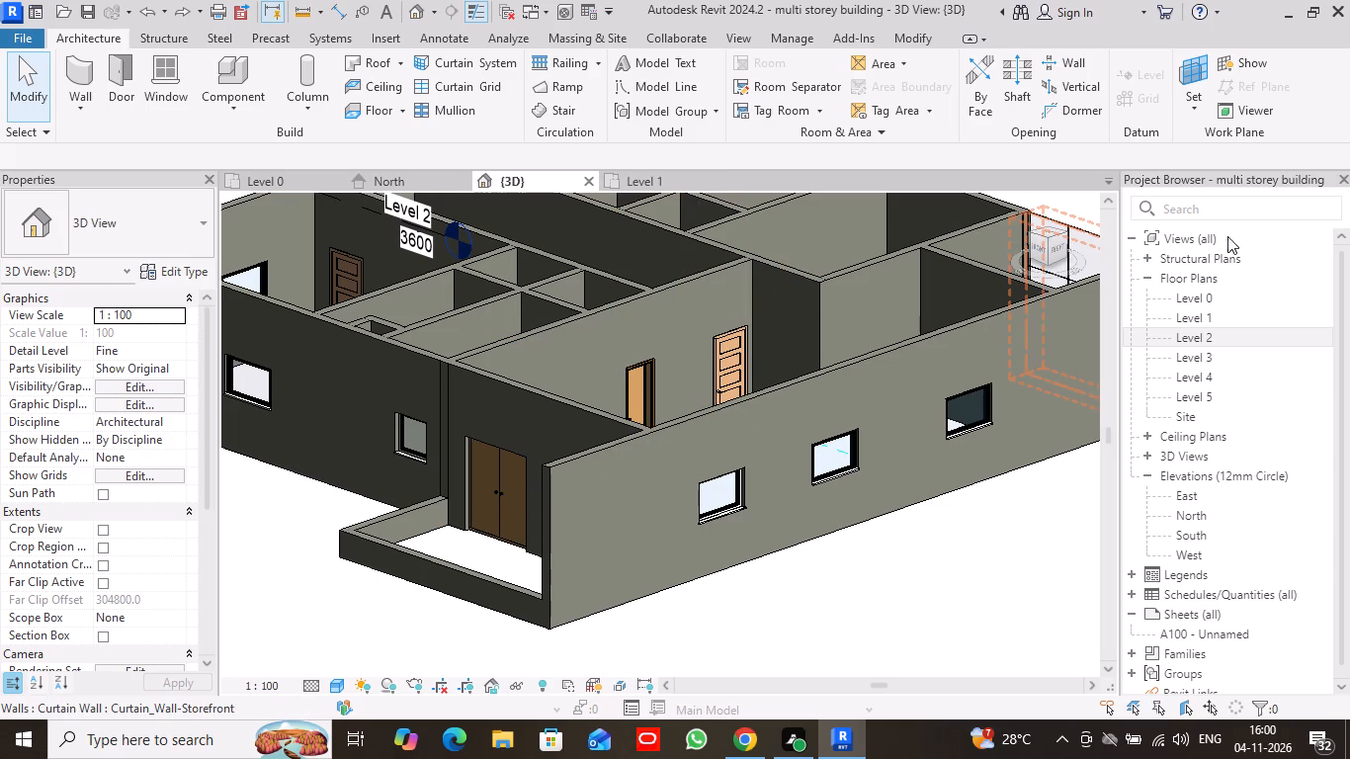
# Compare the Level 2 and Level 1 floor plans with the 3D view, and examine the sit-out and its low walls.
pyautogui.doubleClick(1208, 338)
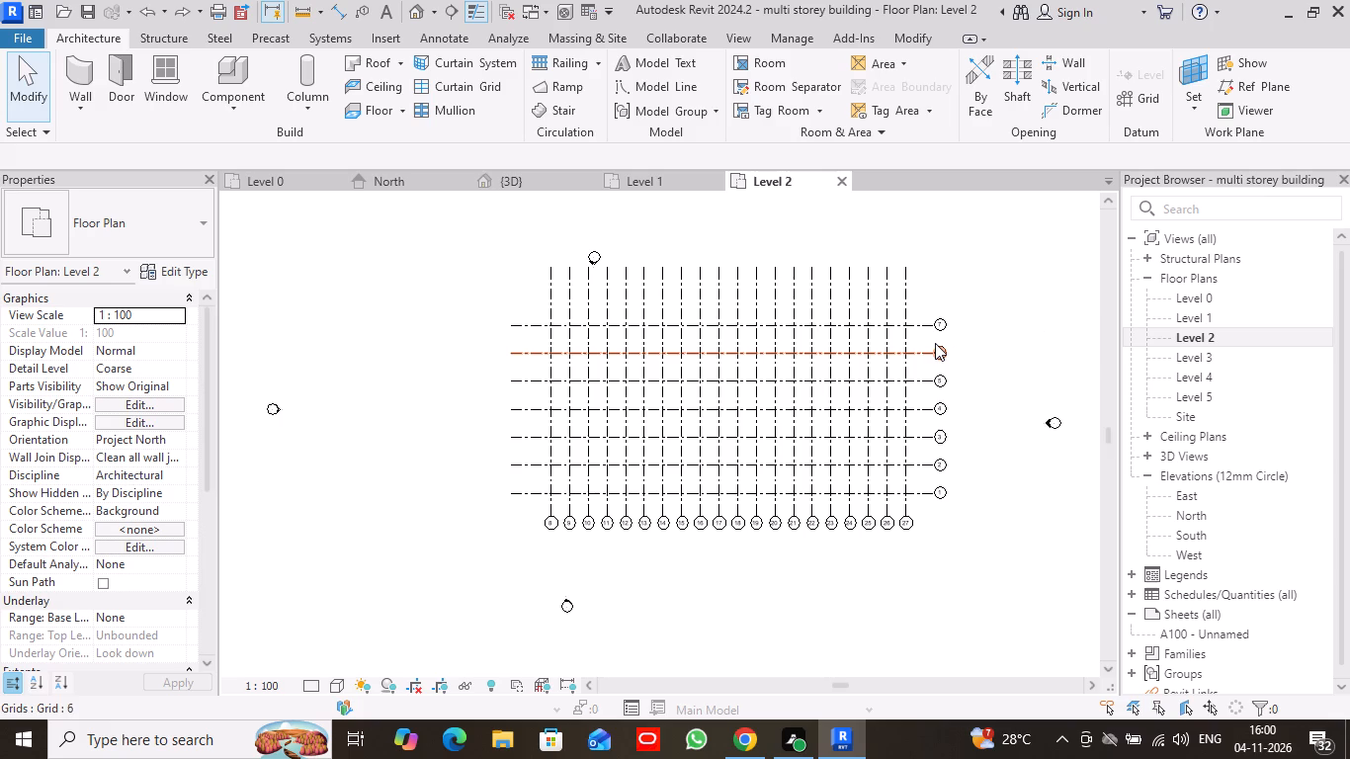
pyautogui.click(652, 187)
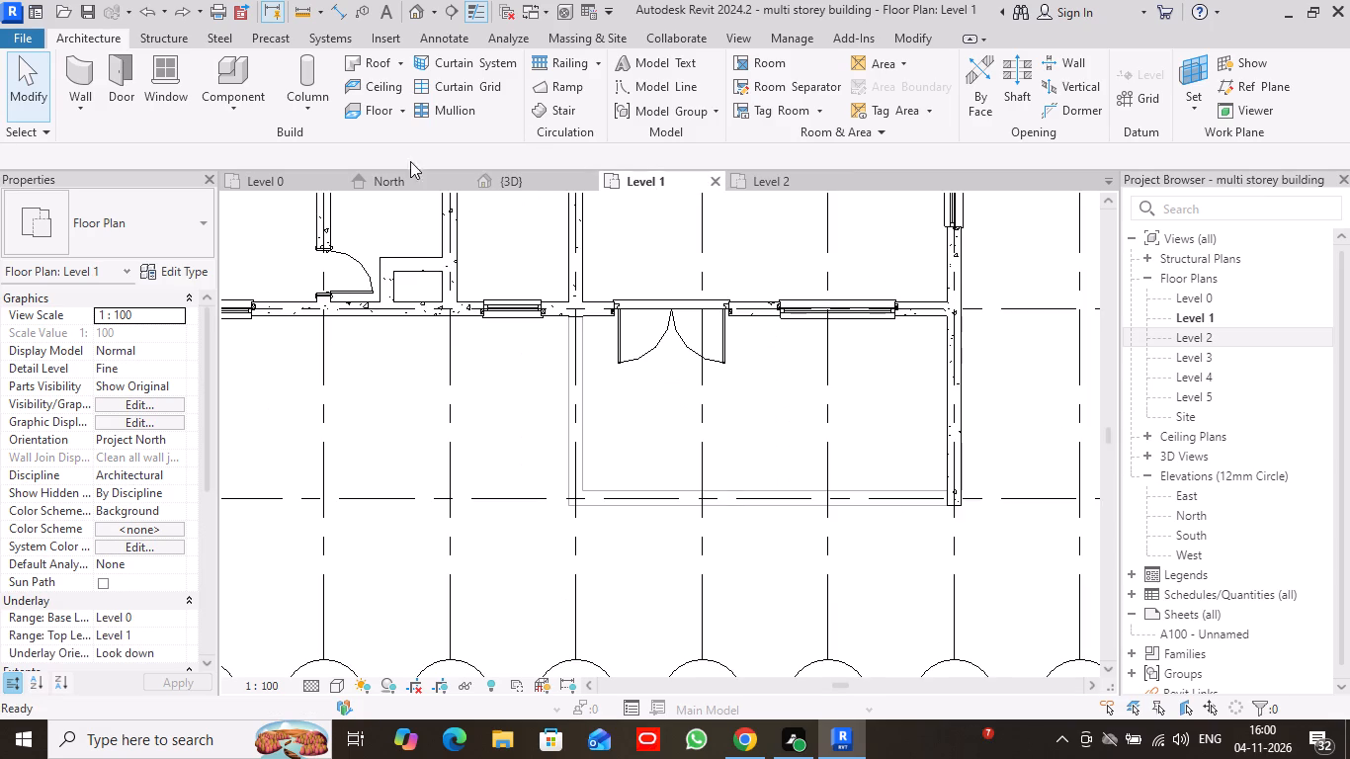
pyautogui.click(511, 179)
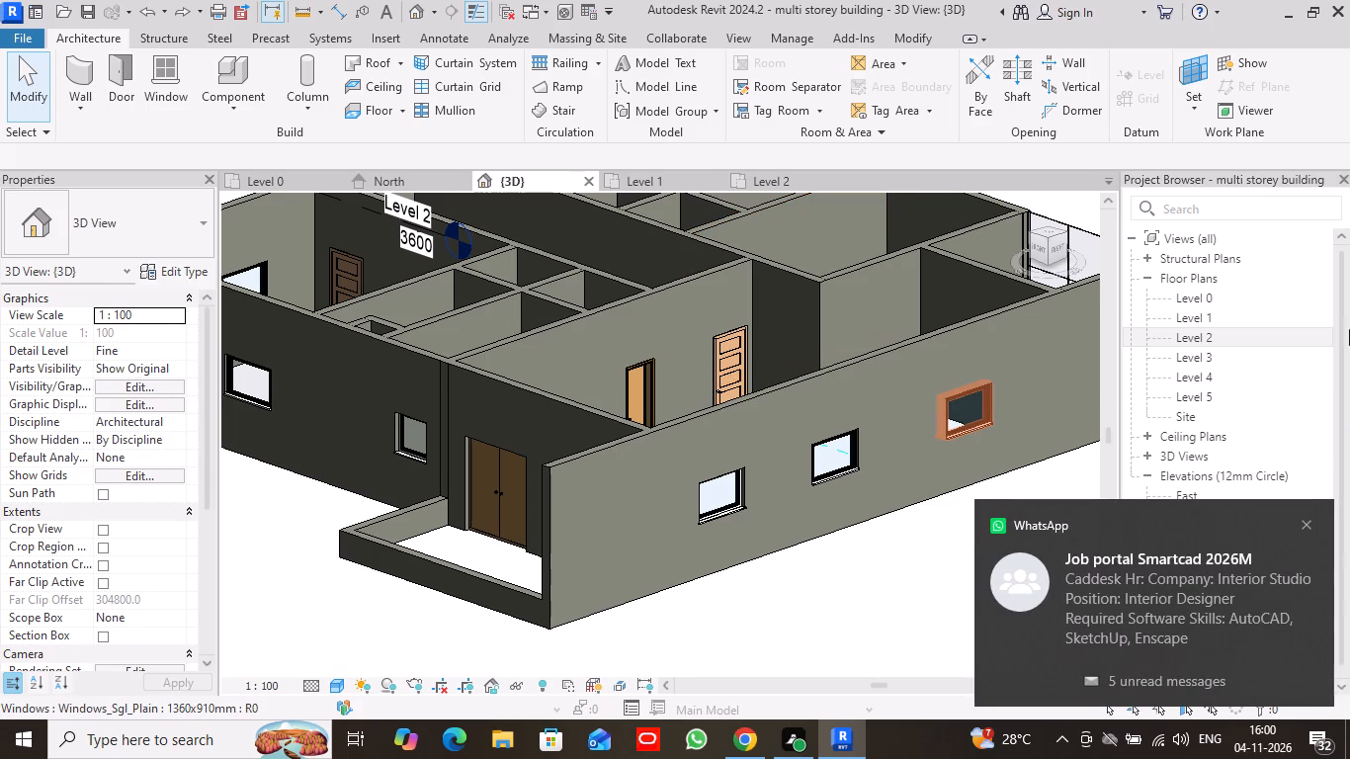
pyautogui.click(1308, 525)
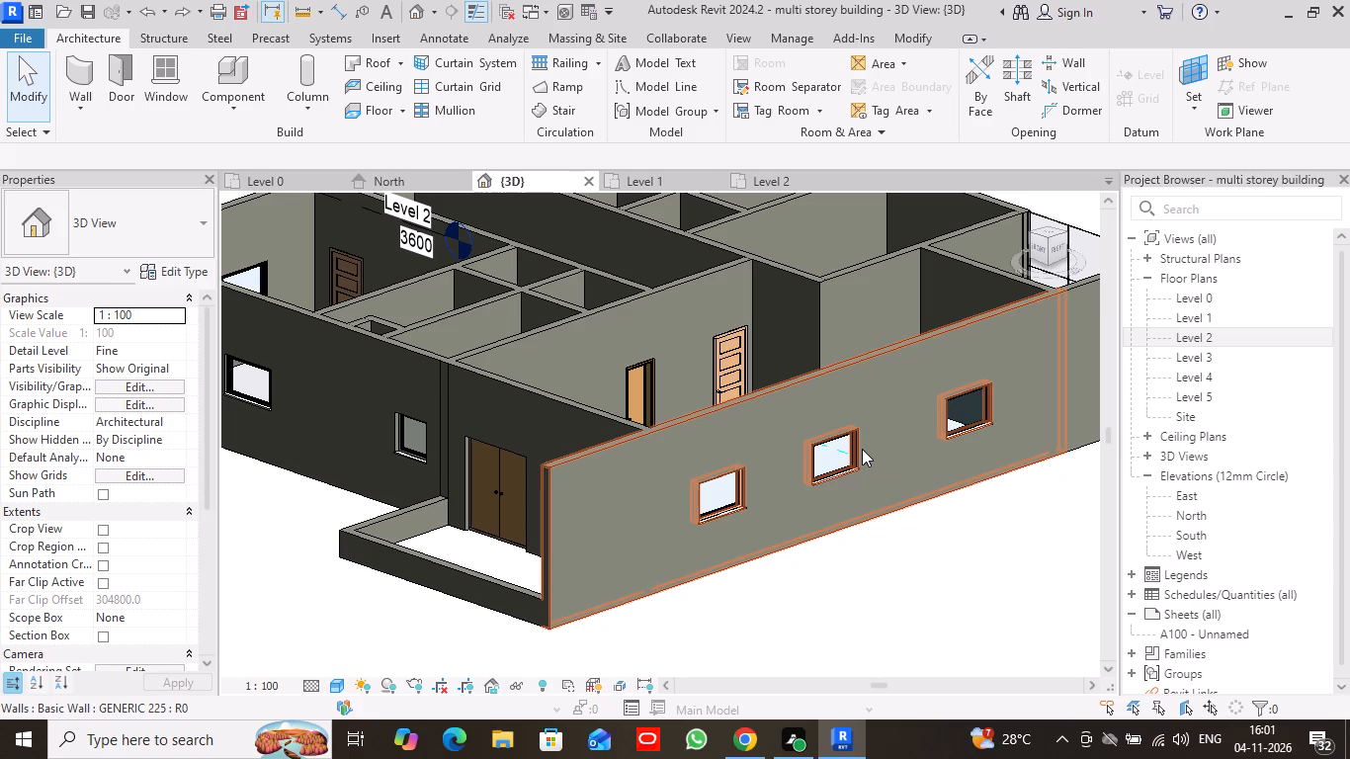
pyautogui.click(839, 180)
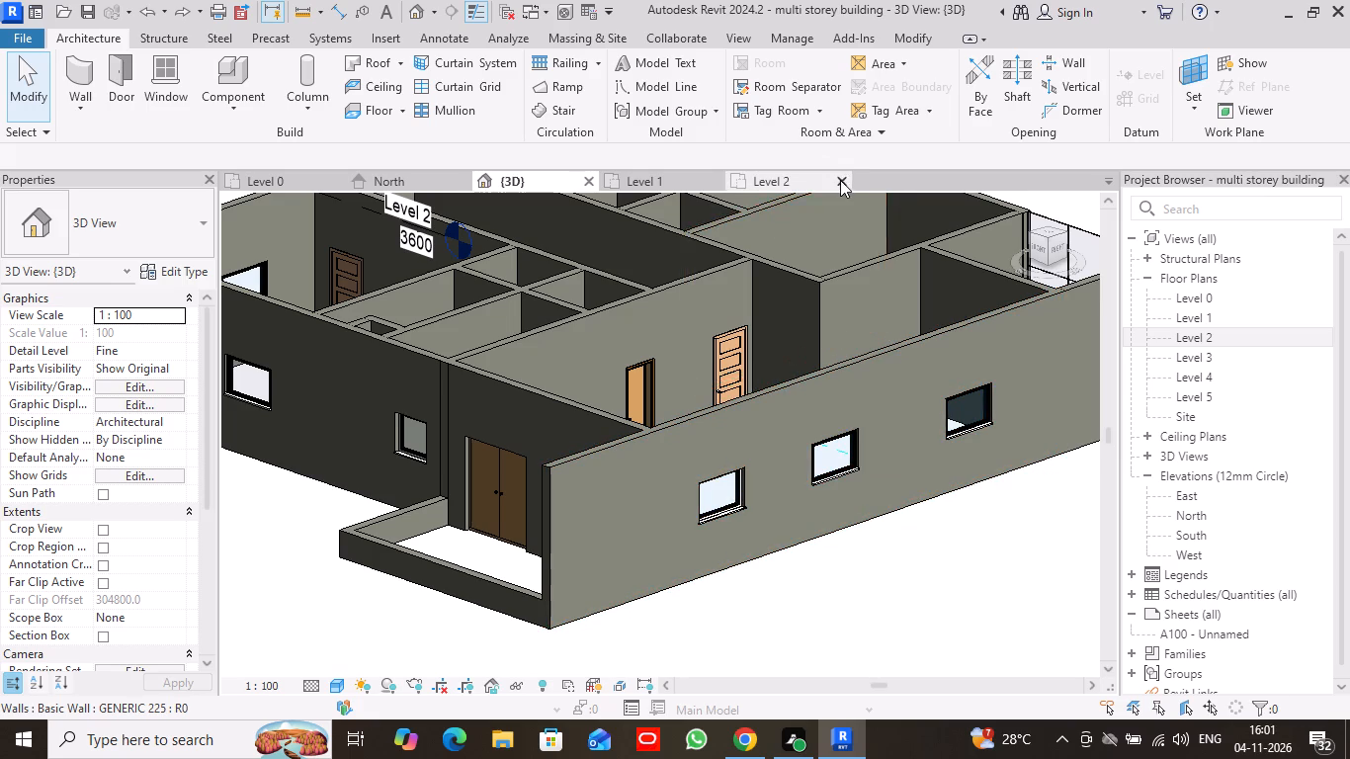
pyautogui.scroll(-2, 725, 452)
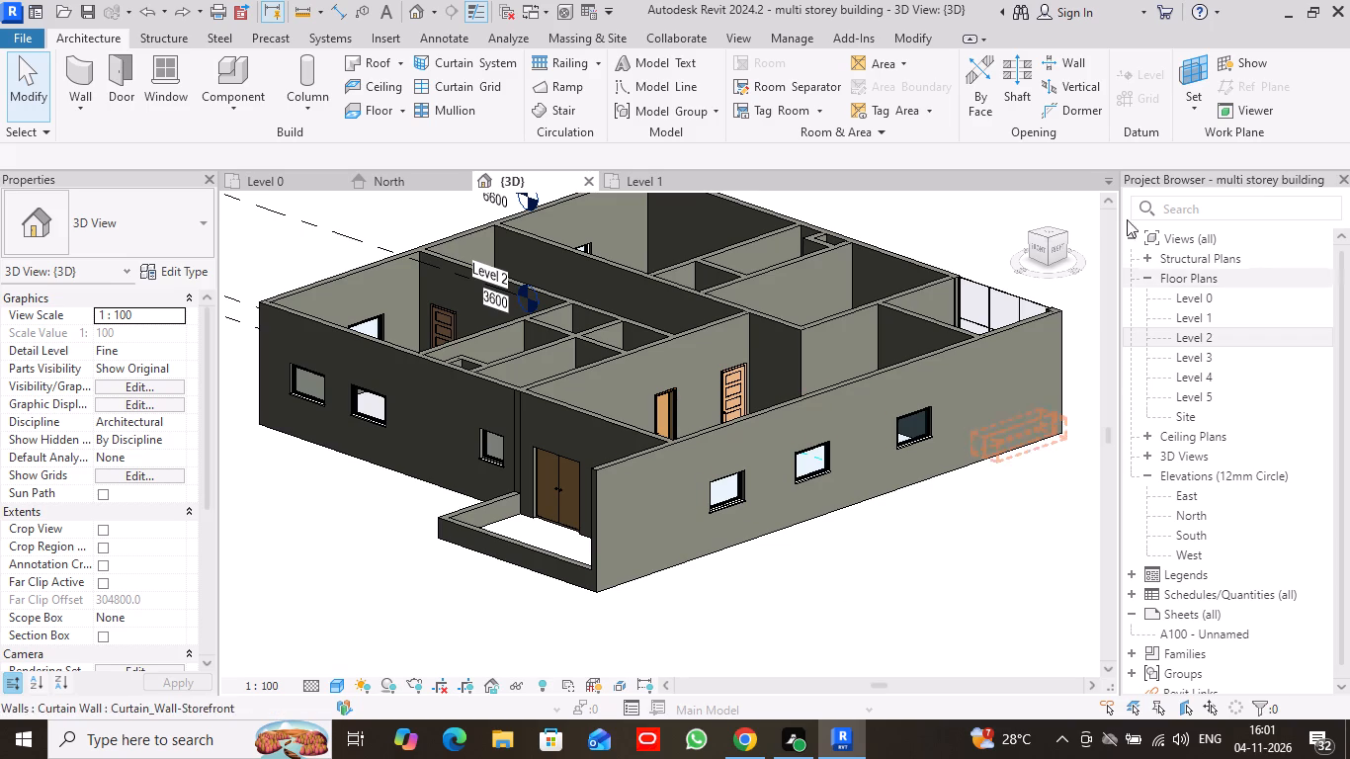
pyautogui.moveTo(1048, 241); pyautogui.dragTo(1077, 261)
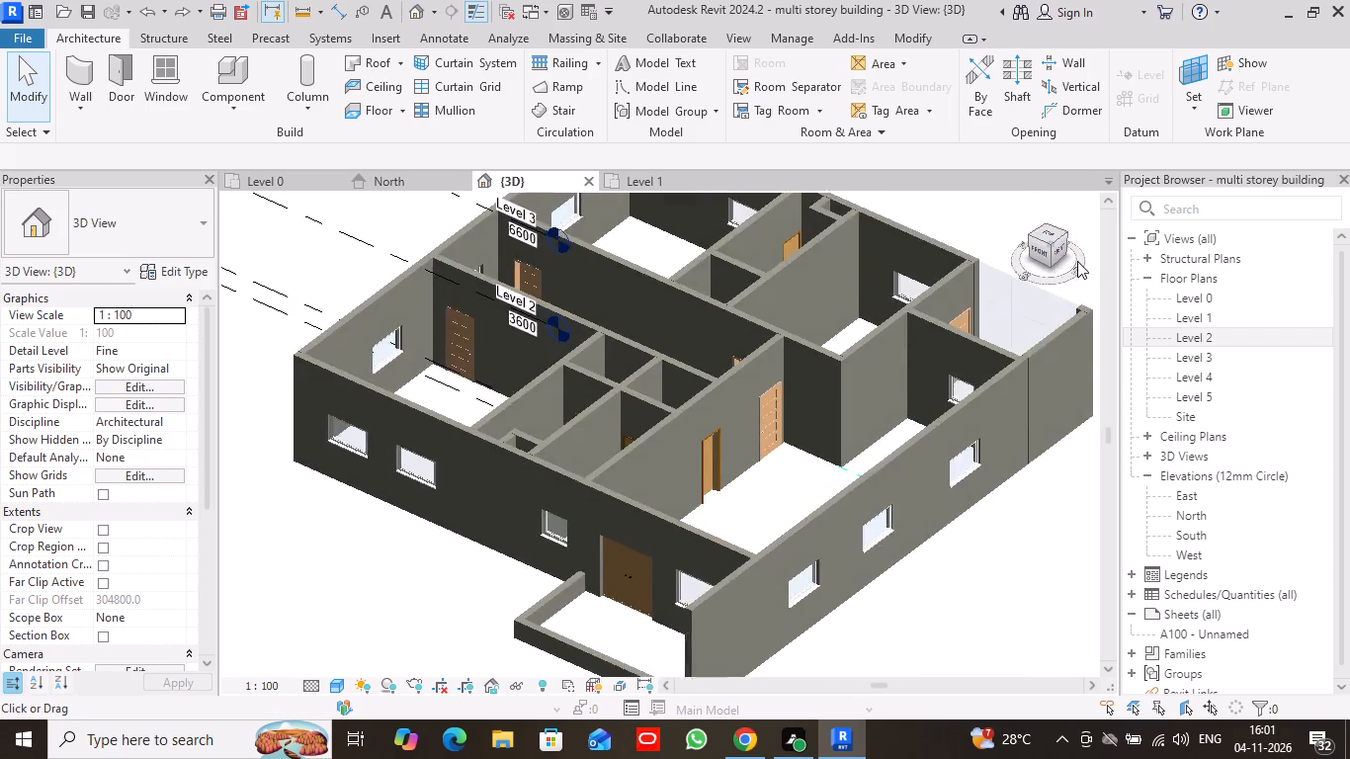
pyautogui.moveTo(1077, 261); pyautogui.dragTo(226, 273)
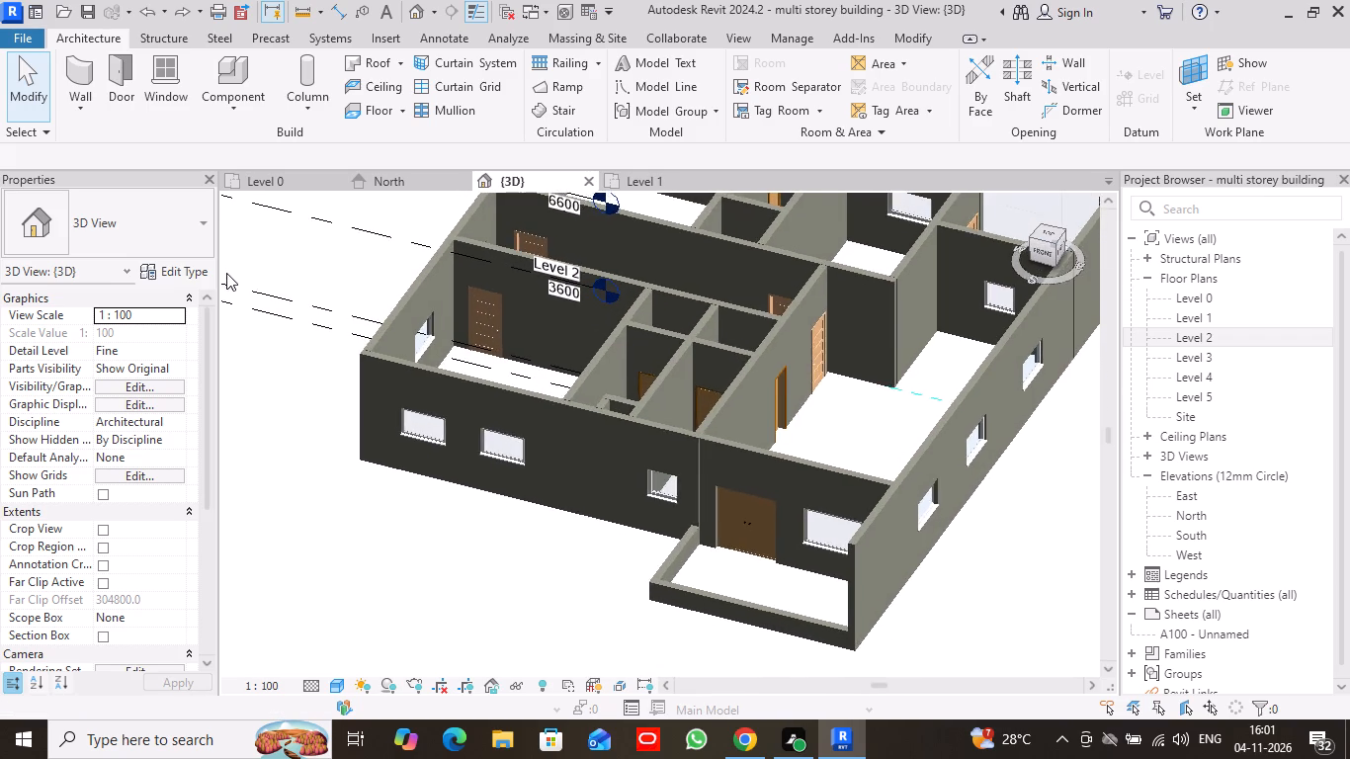
pyautogui.moveTo(226, 273); pyautogui.dragTo(1090, 295)
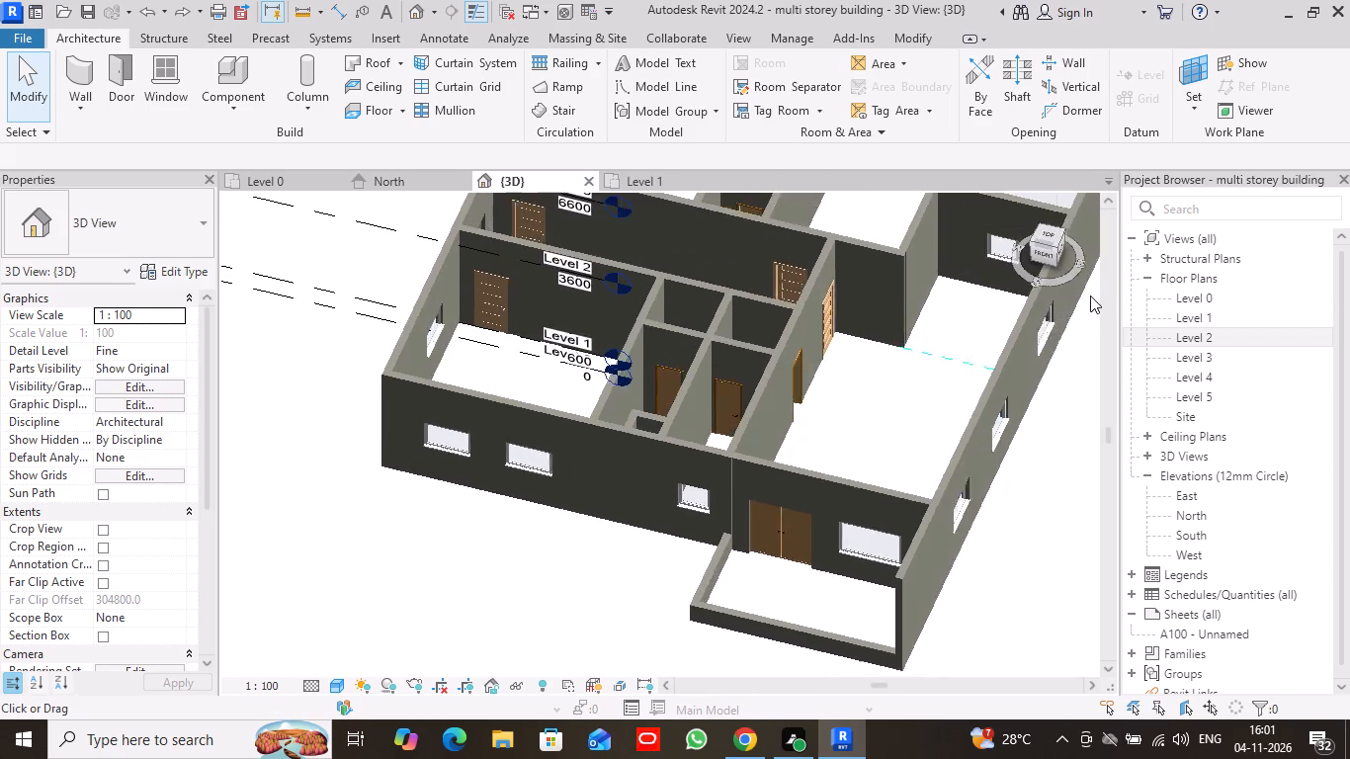
pyautogui.moveTo(1090, 295); pyautogui.dragTo(1087, 299)
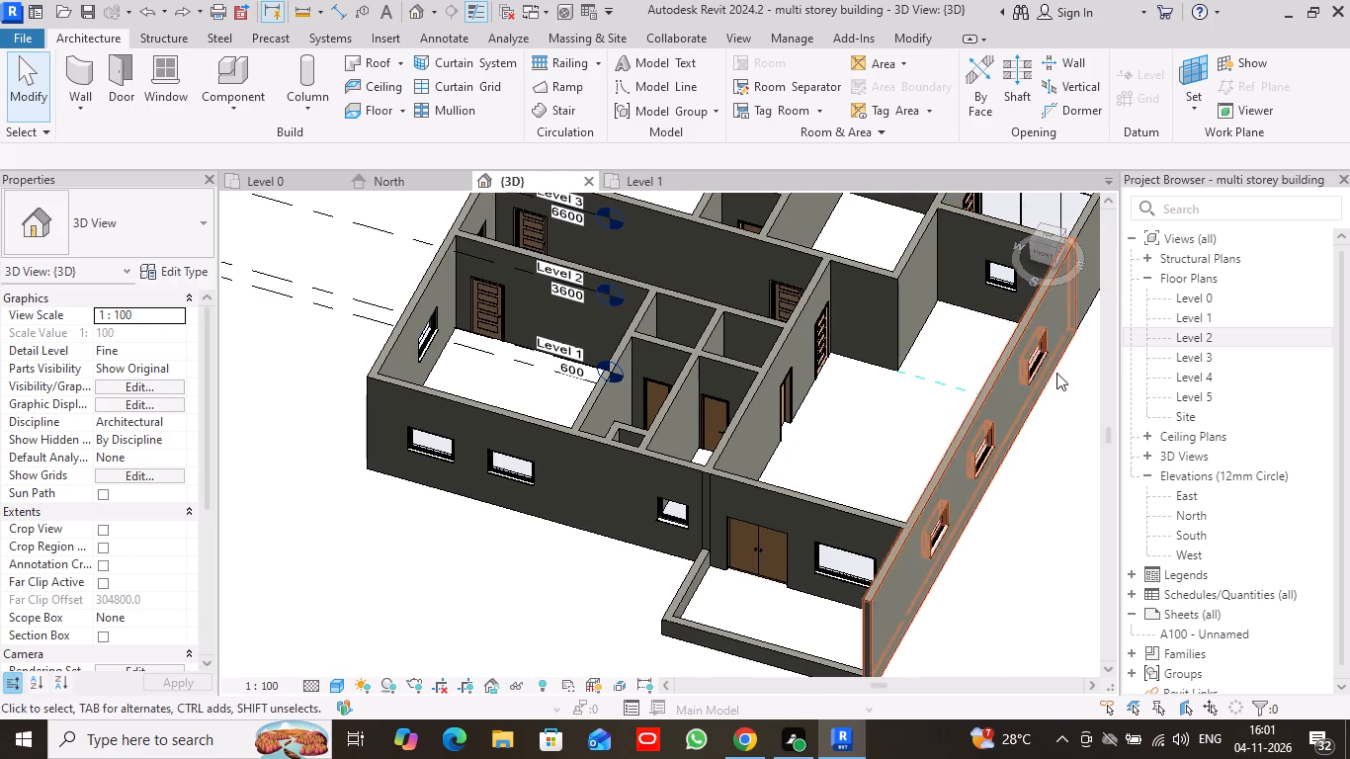
pyautogui.scroll(-2, 1055, 373)
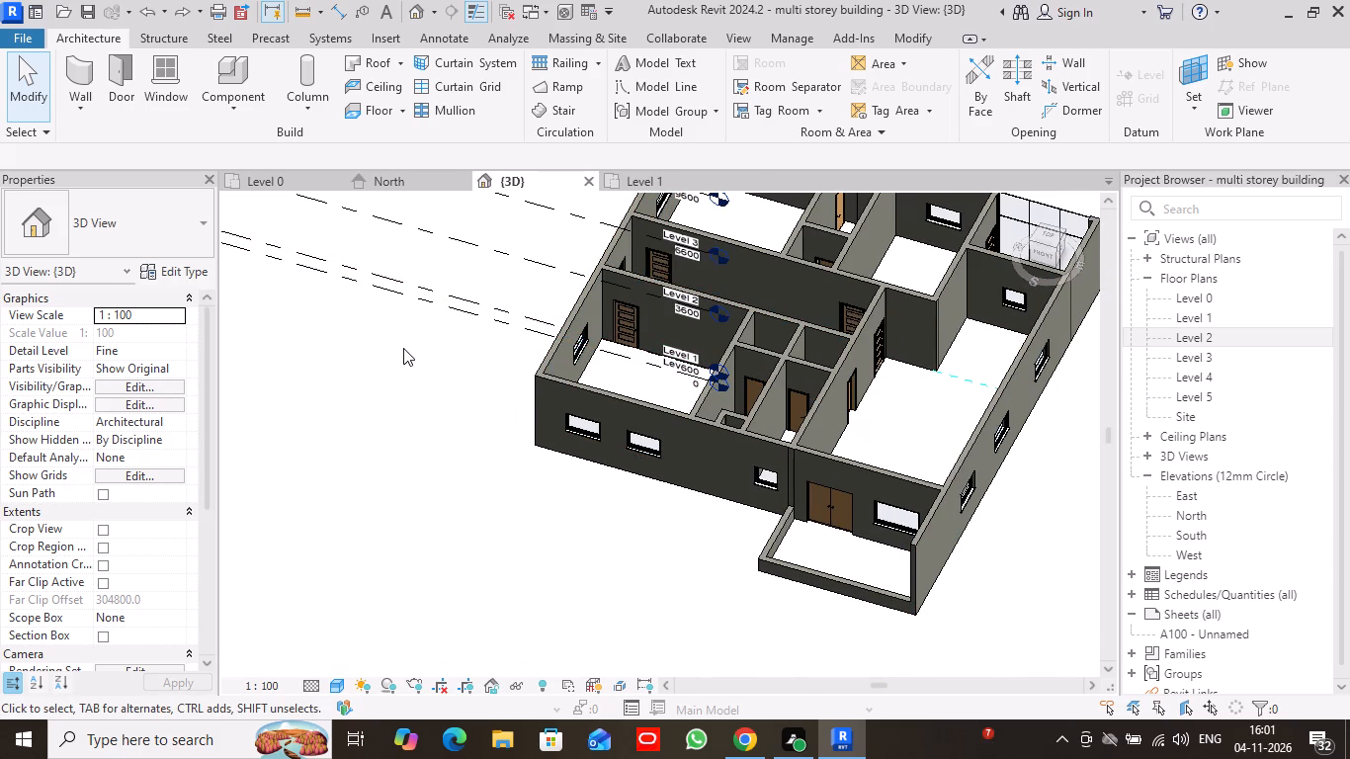
pyautogui.scroll(-1, 389, 360)
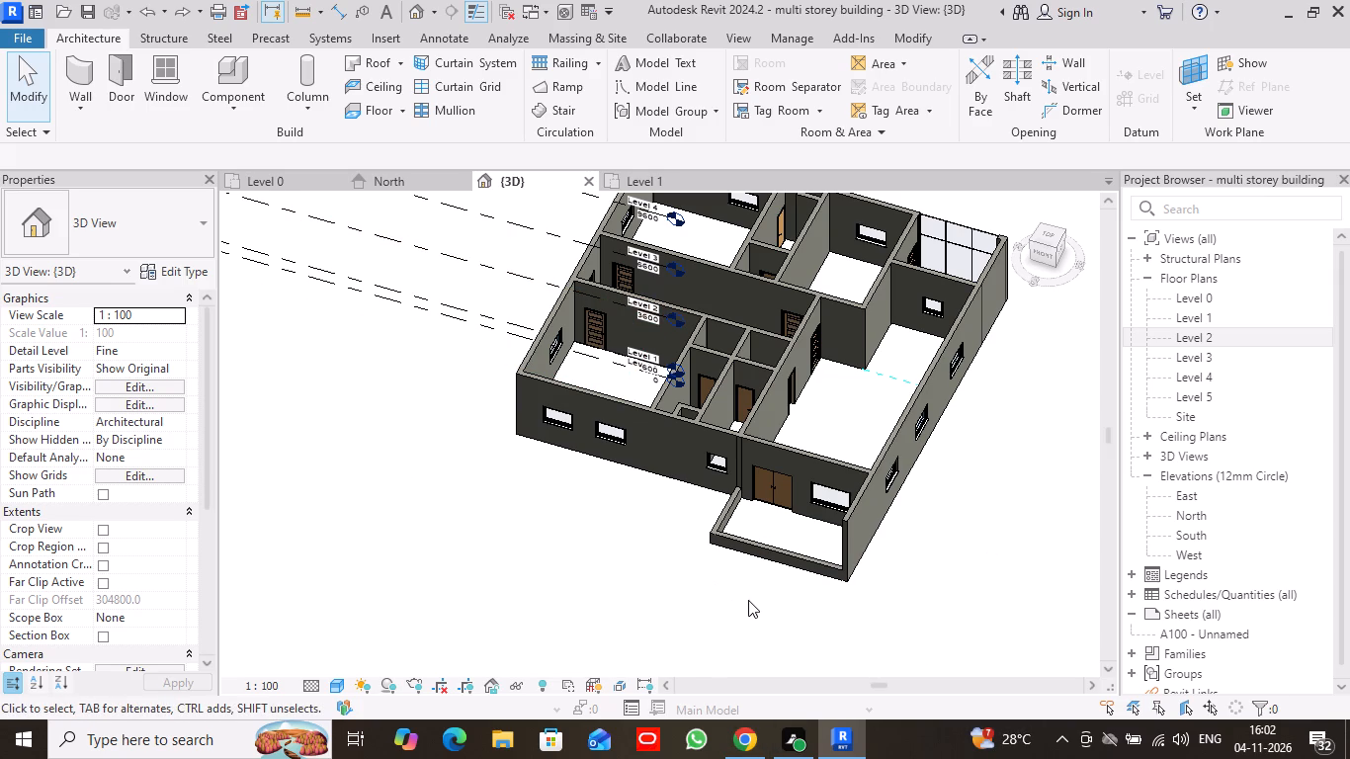
pyautogui.scroll(3, 653, 534)
pyautogui.moveTo(648, 492); pyautogui.dragTo(645, 494, button='middle')
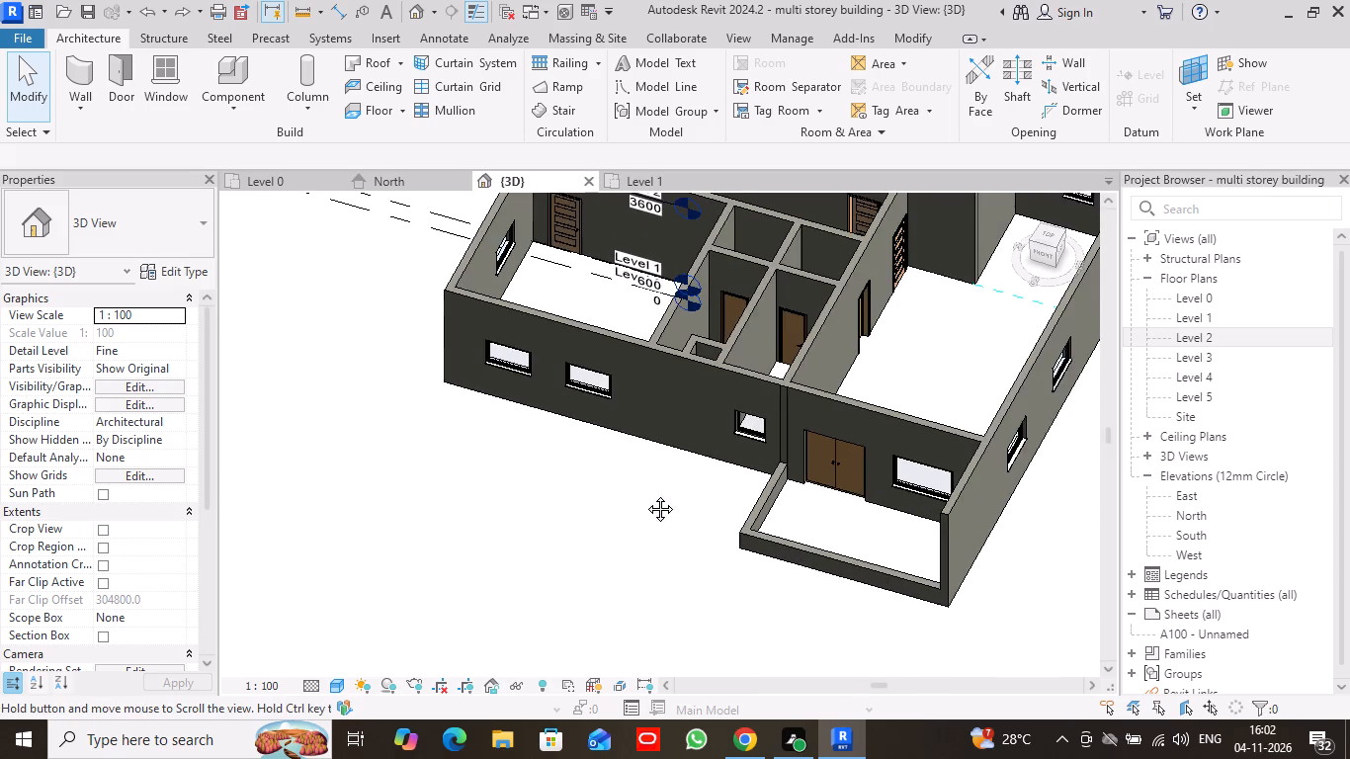
pyautogui.moveTo(645, 494); pyautogui.dragTo(521, 525, button='middle')
pyautogui.scroll(1, 516, 501)
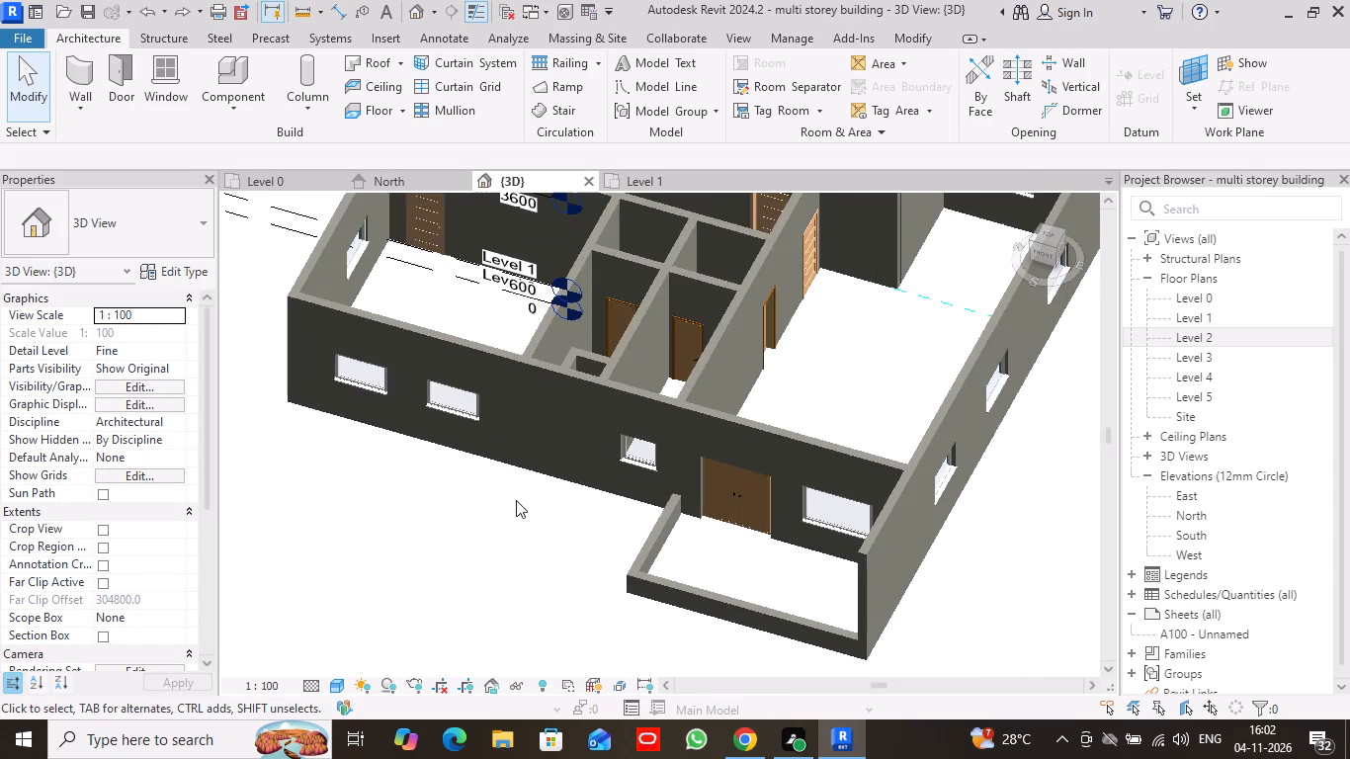
pyautogui.scroll(-5, 516, 500)
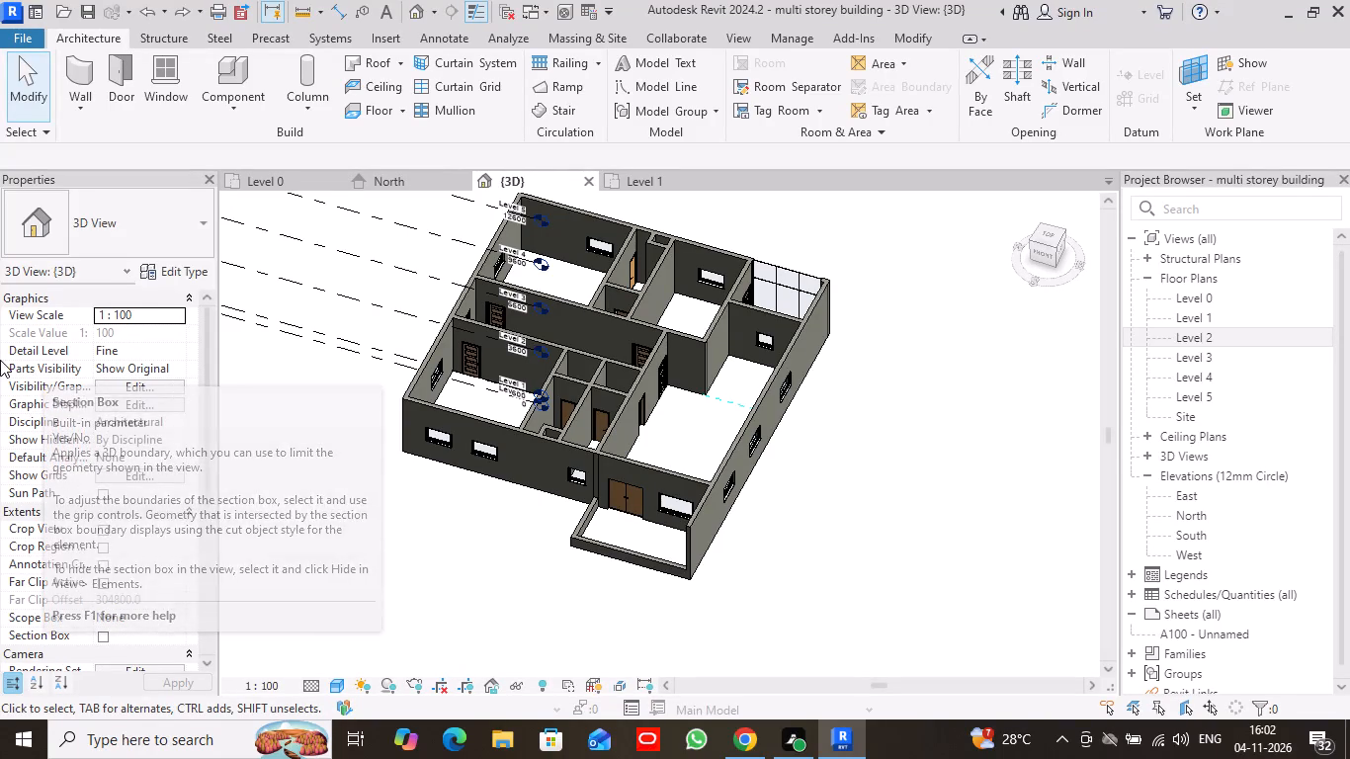
# Create an in-place model in the Casework family category.
pyautogui.click(233, 111)
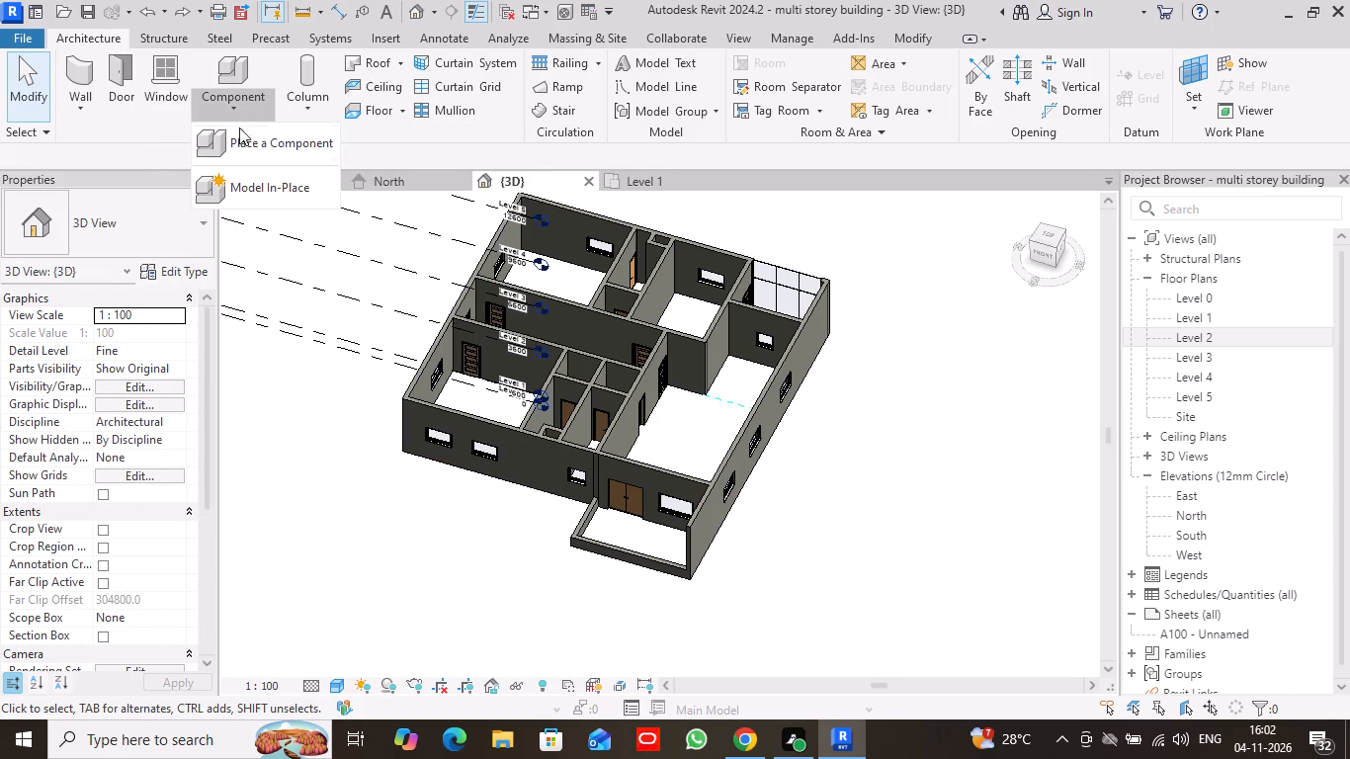
pyautogui.click(258, 178)
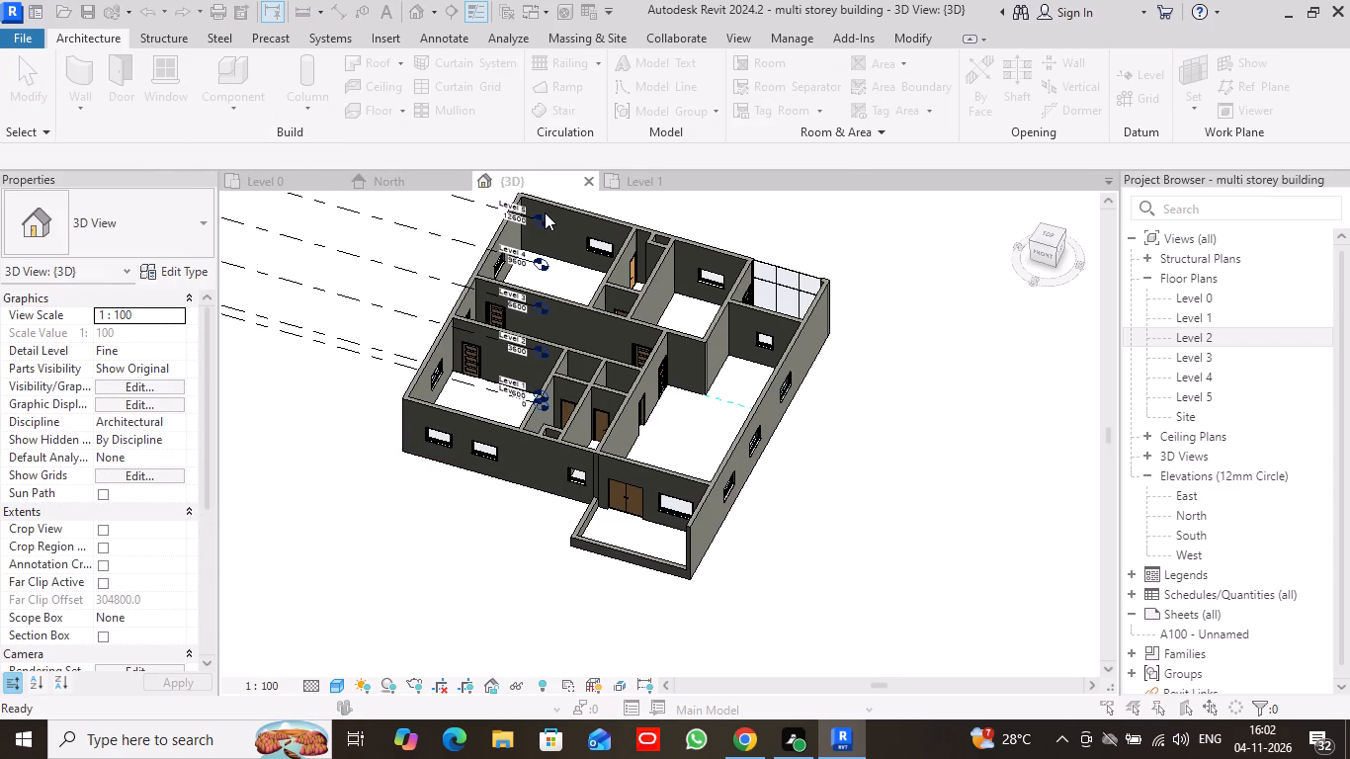
pyautogui.click(593, 293)
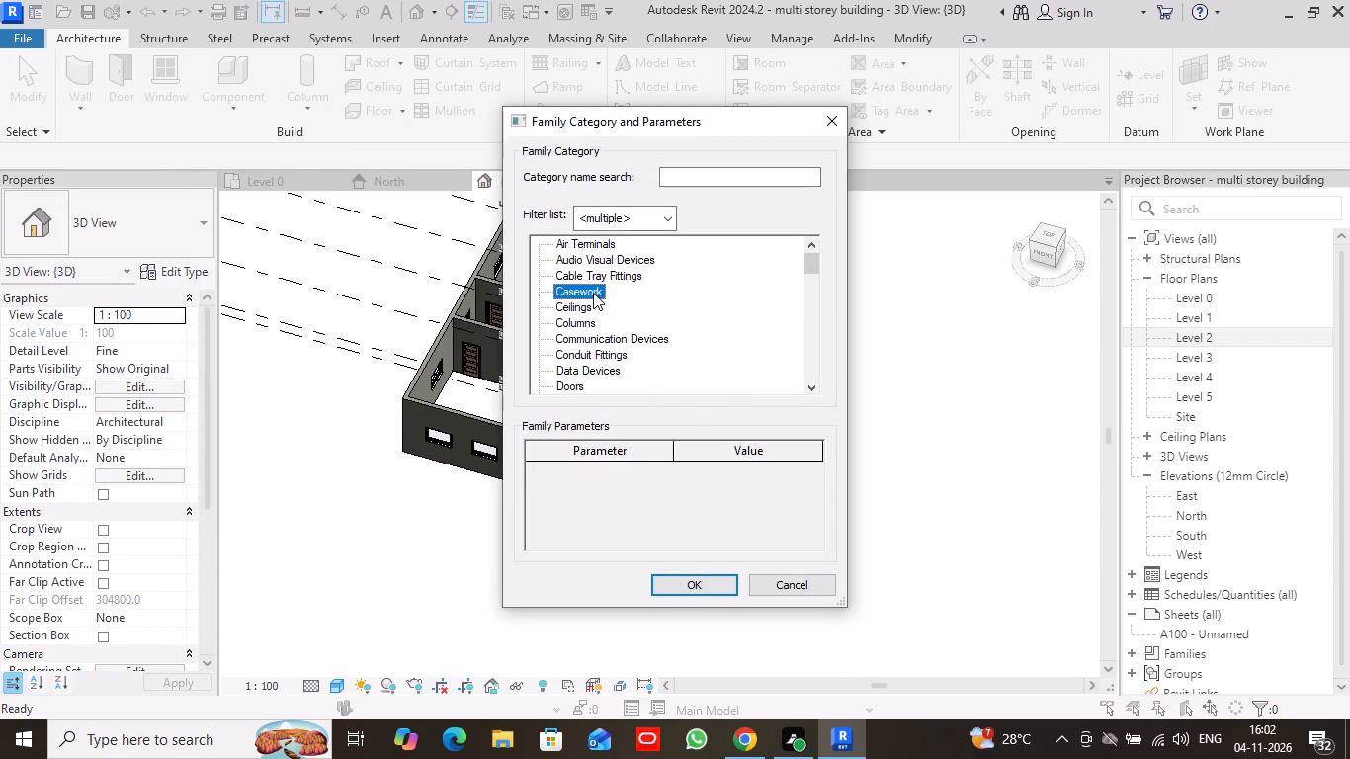
pyautogui.click(696, 583)
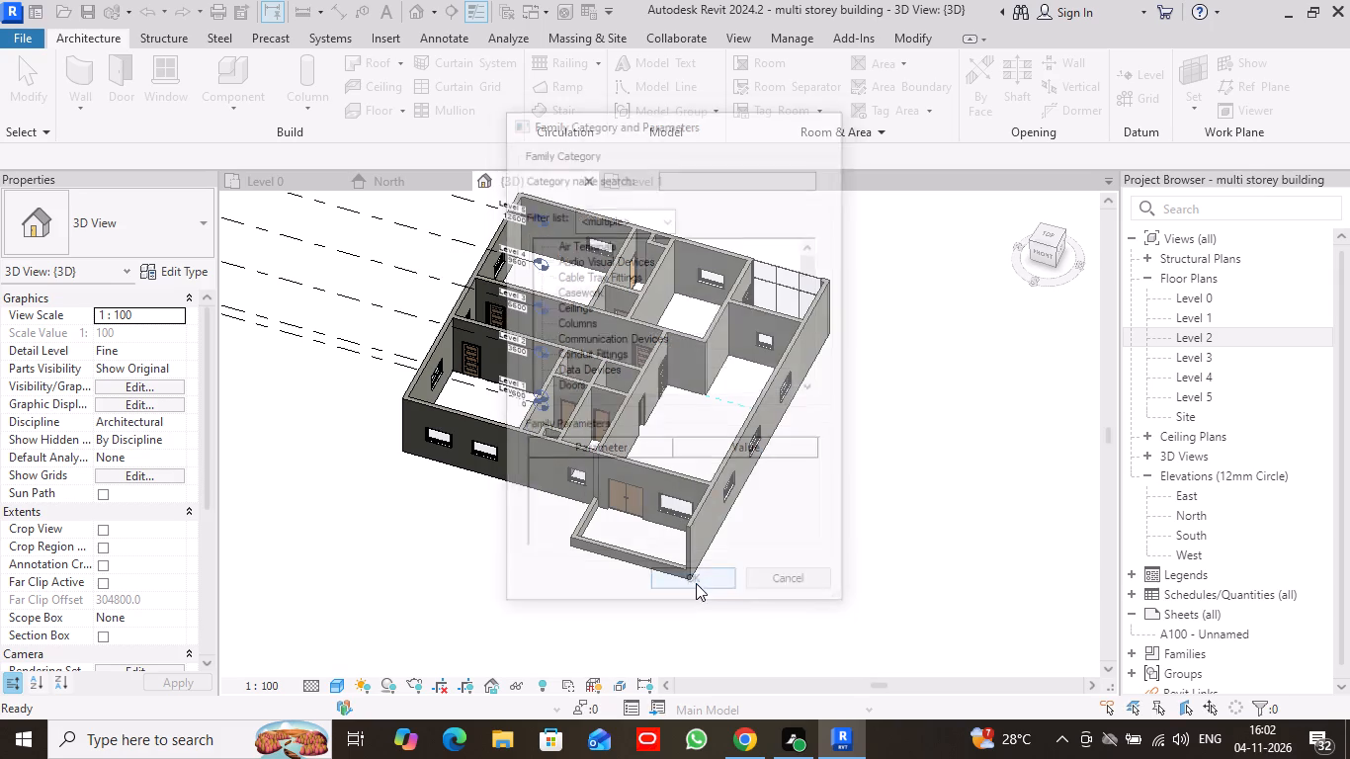
pyautogui.click(680, 397)
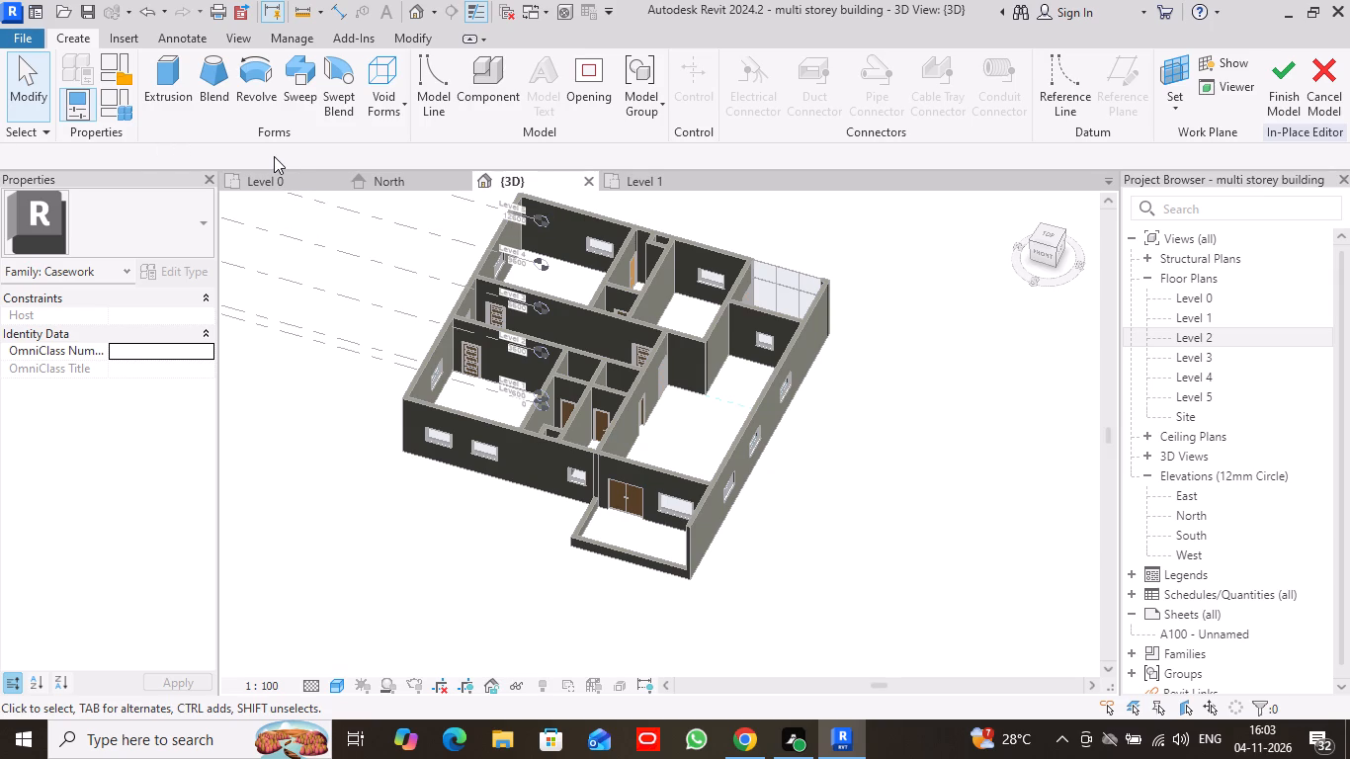
# On Level 1, sketch a rectangular extrusion profile 225 mm wide and about 480 mm deep at the sit-out's grid 13 and grid 1 wall corner.
pyautogui.click(645, 181)
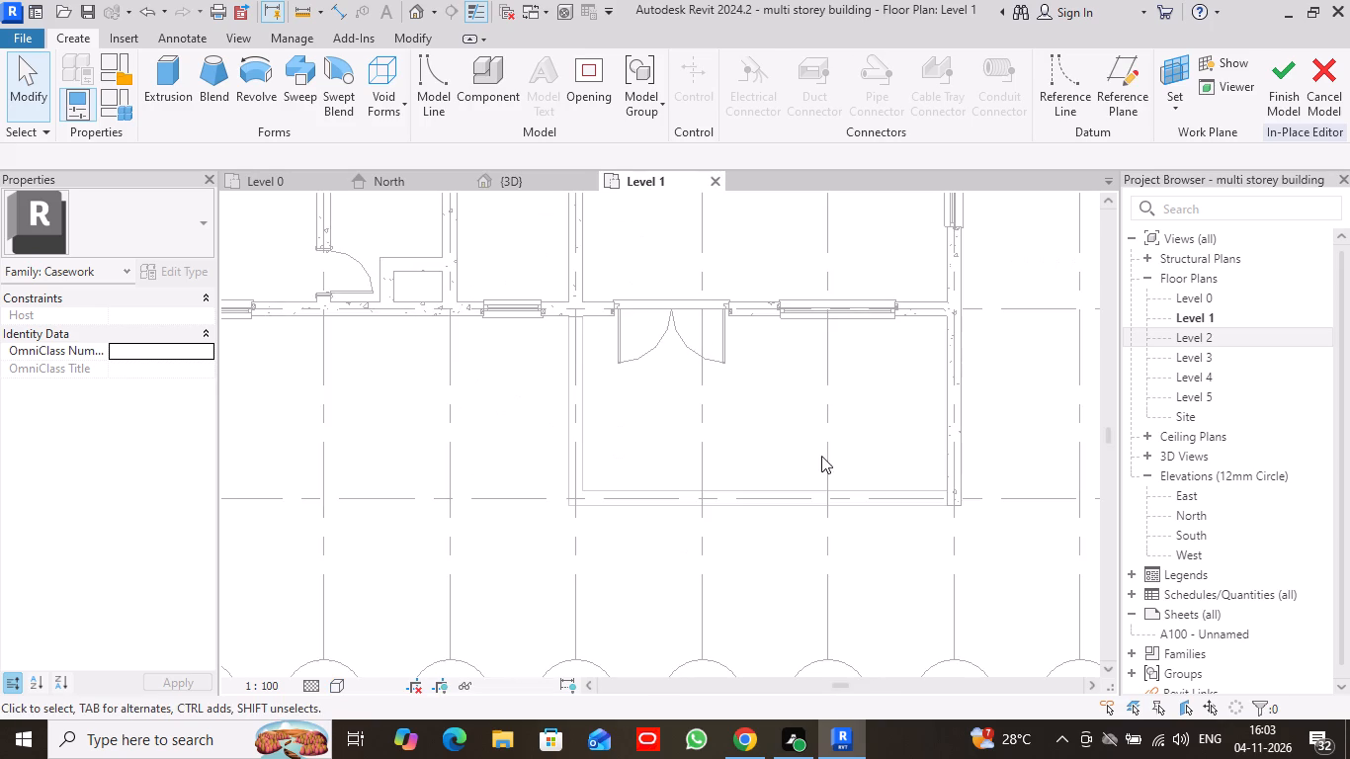
pyautogui.scroll(-2, 845, 592)
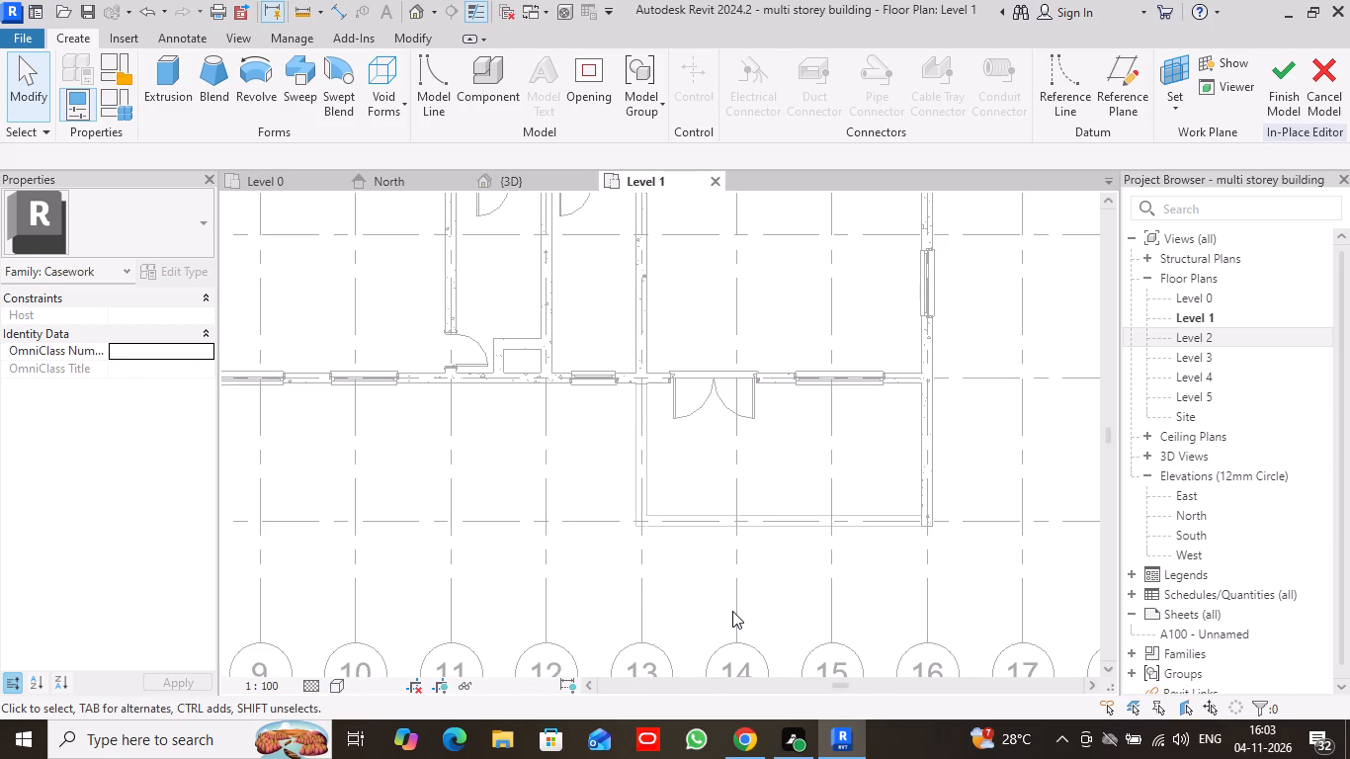
pyautogui.click(154, 61)
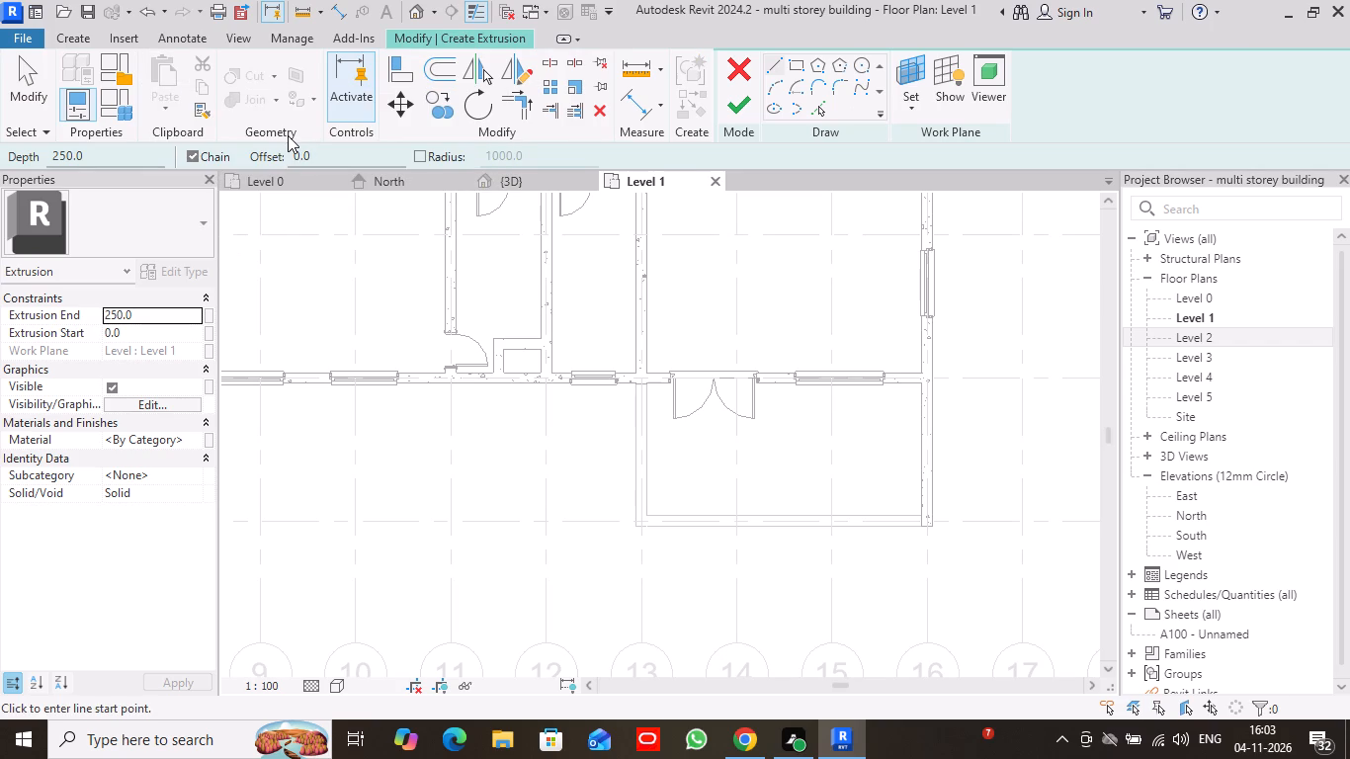
pyautogui.scroll(5, 627, 544)
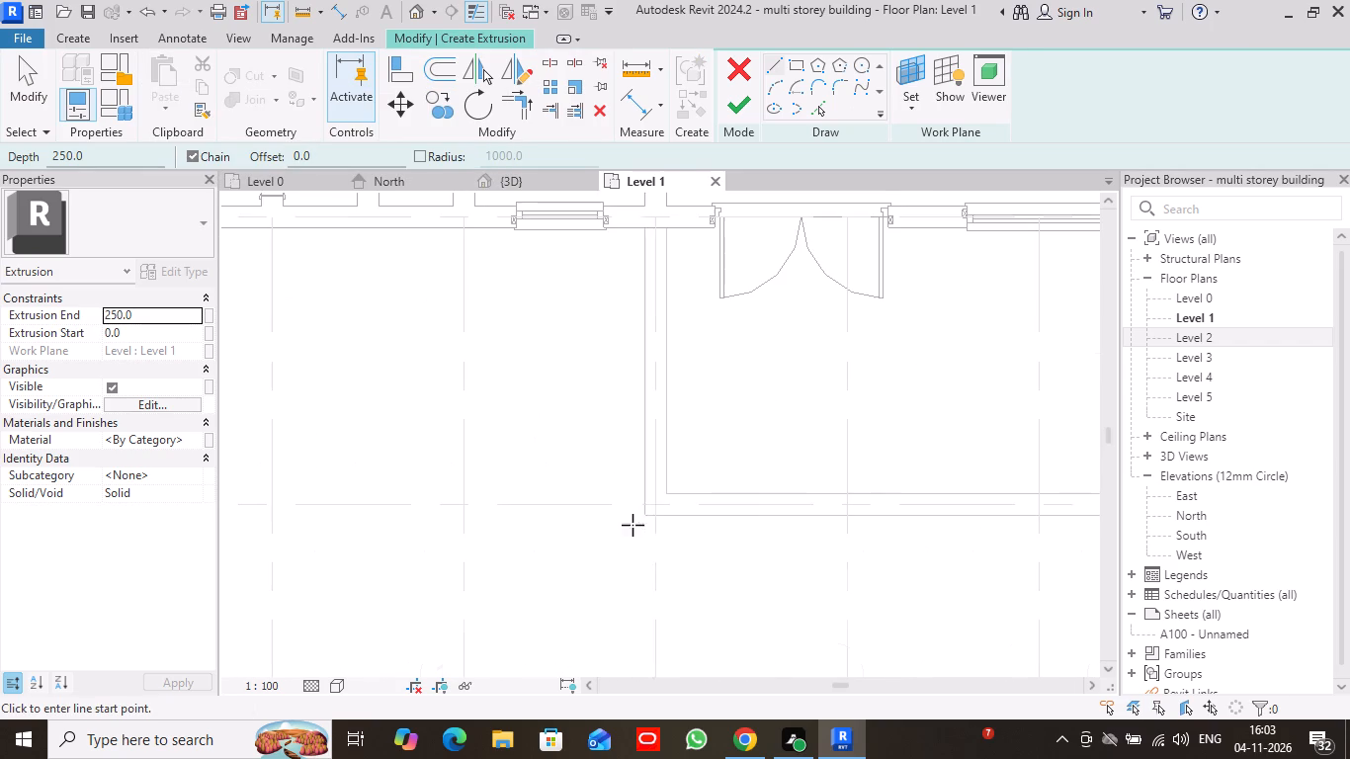
pyautogui.scroll(3, 664, 546)
pyautogui.moveTo(648, 525); pyautogui.dragTo(613, 461, button='middle')
pyautogui.scroll(2, 613, 461)
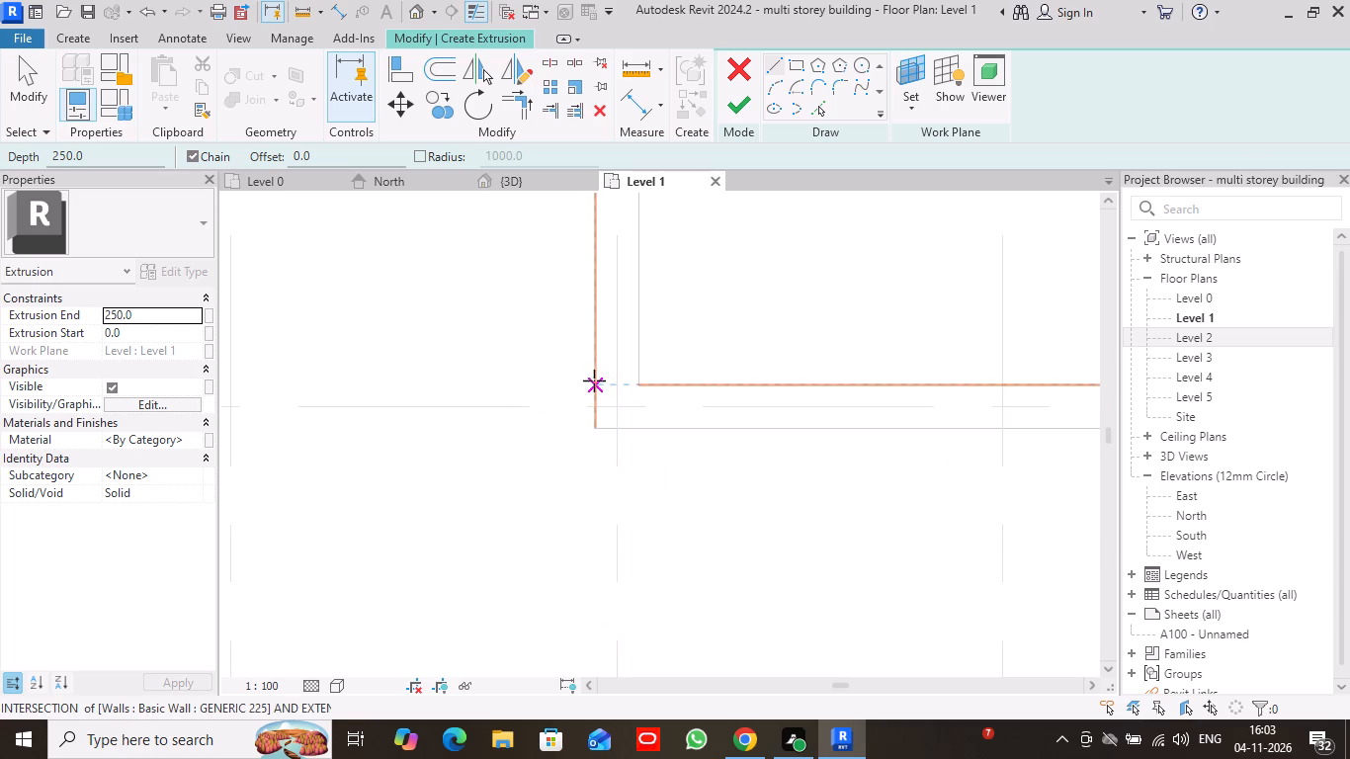
pyautogui.click(597, 384)
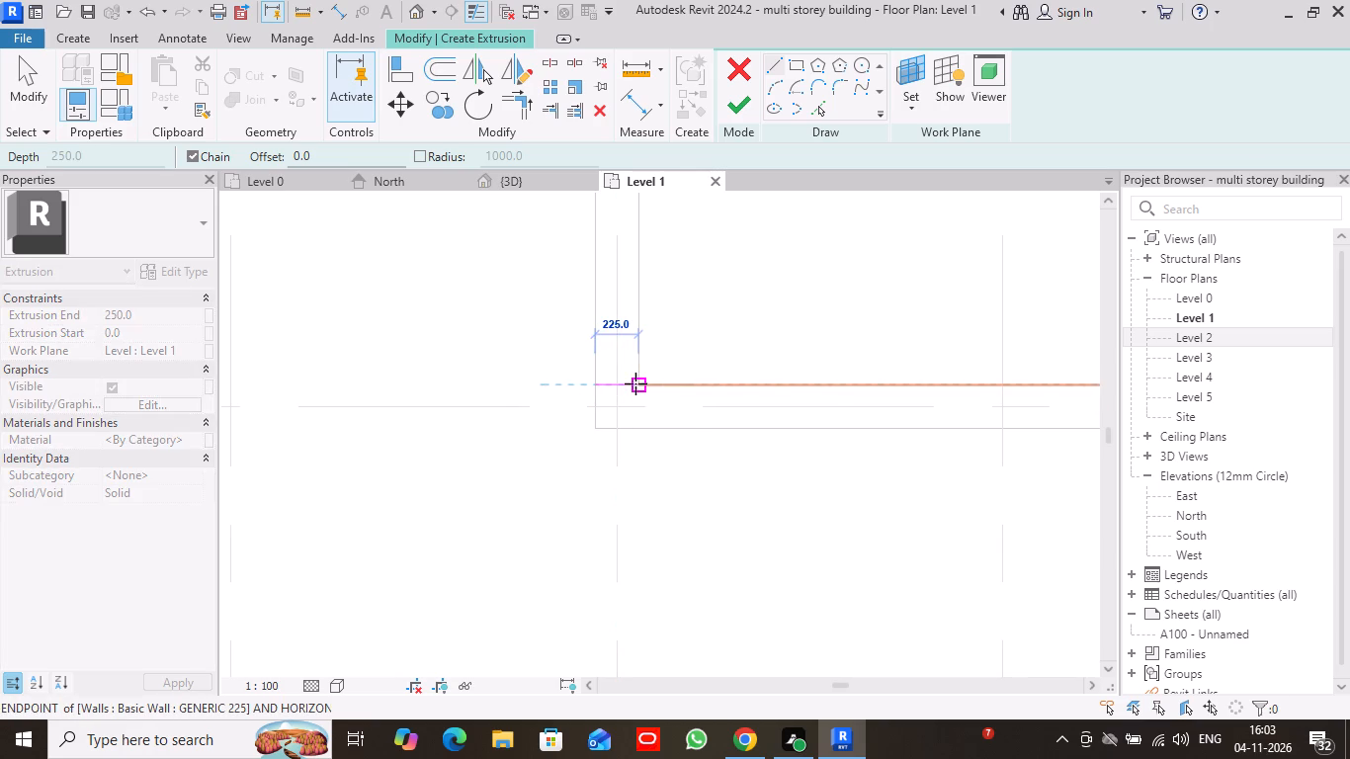
pyautogui.click(635, 383)
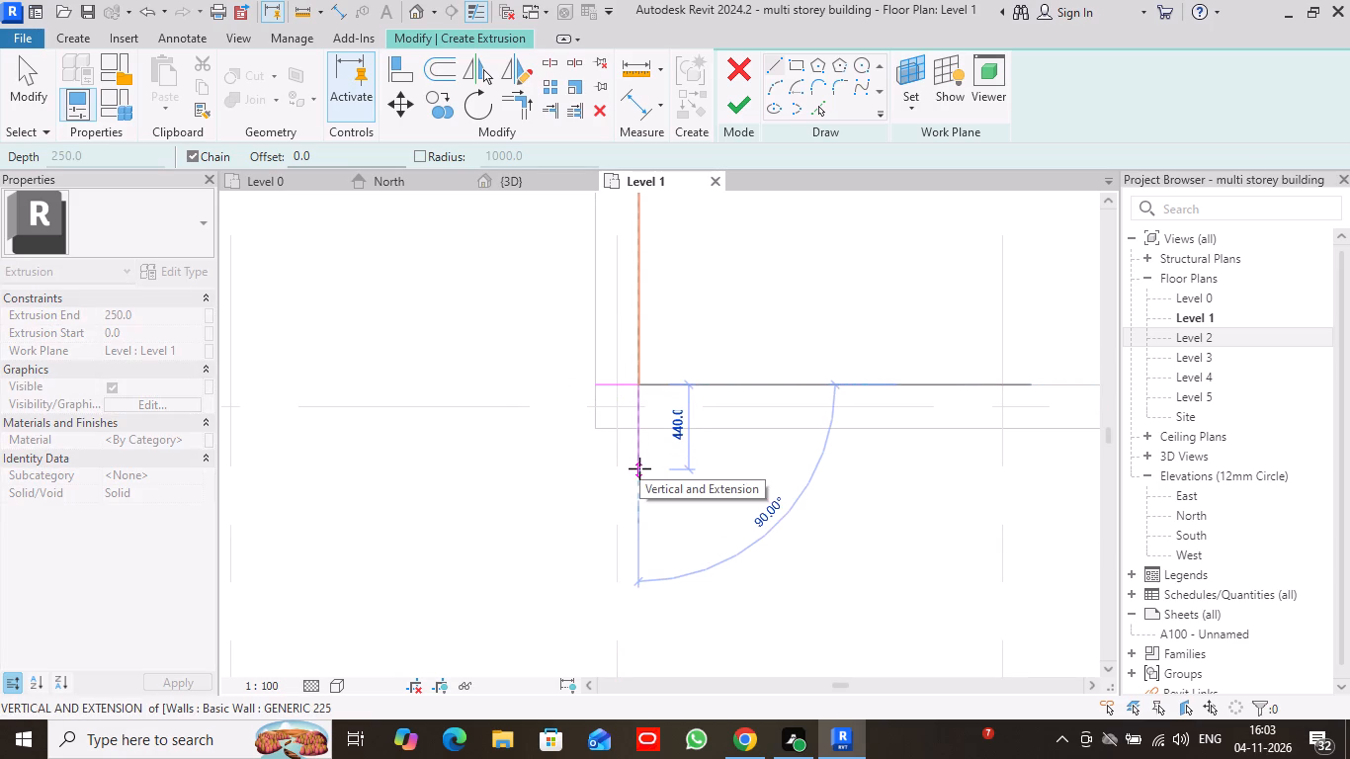
pyautogui.click(636, 476)
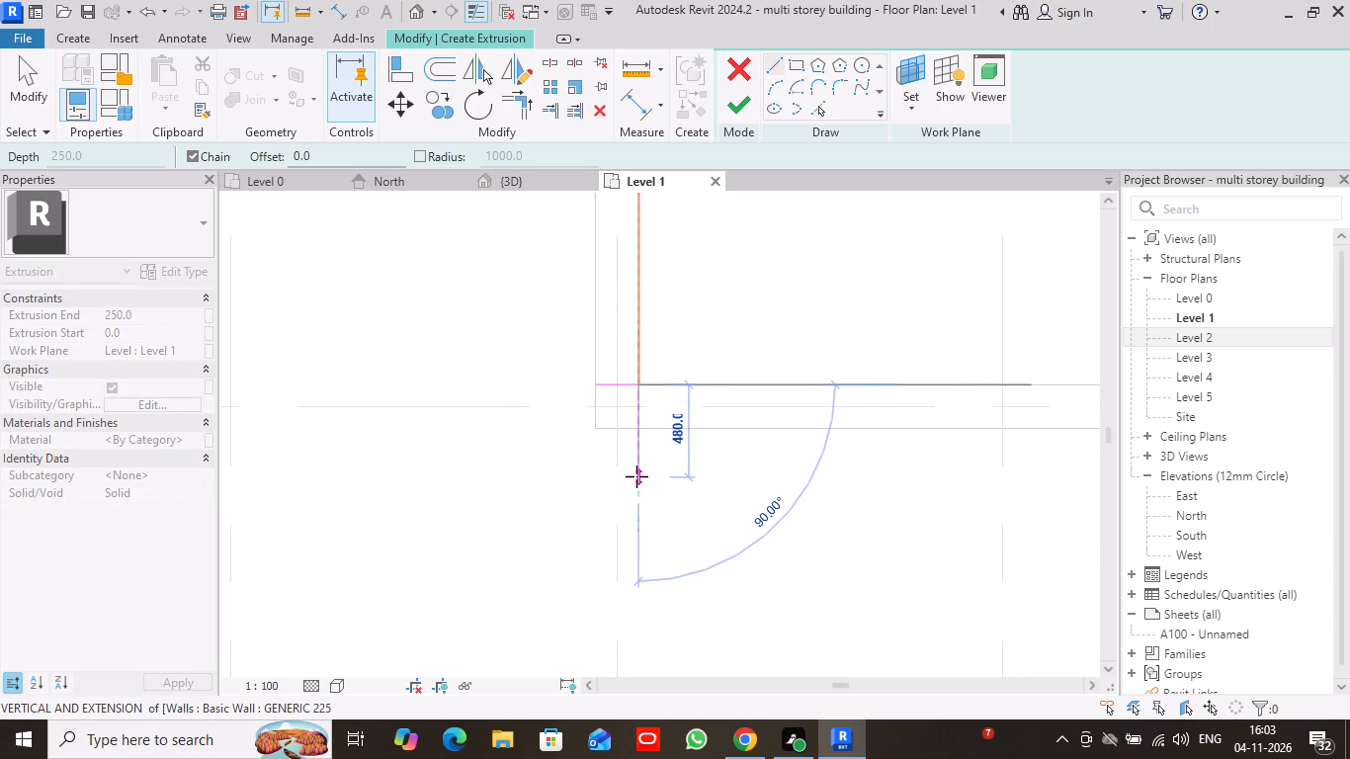
pyautogui.click(603, 474)
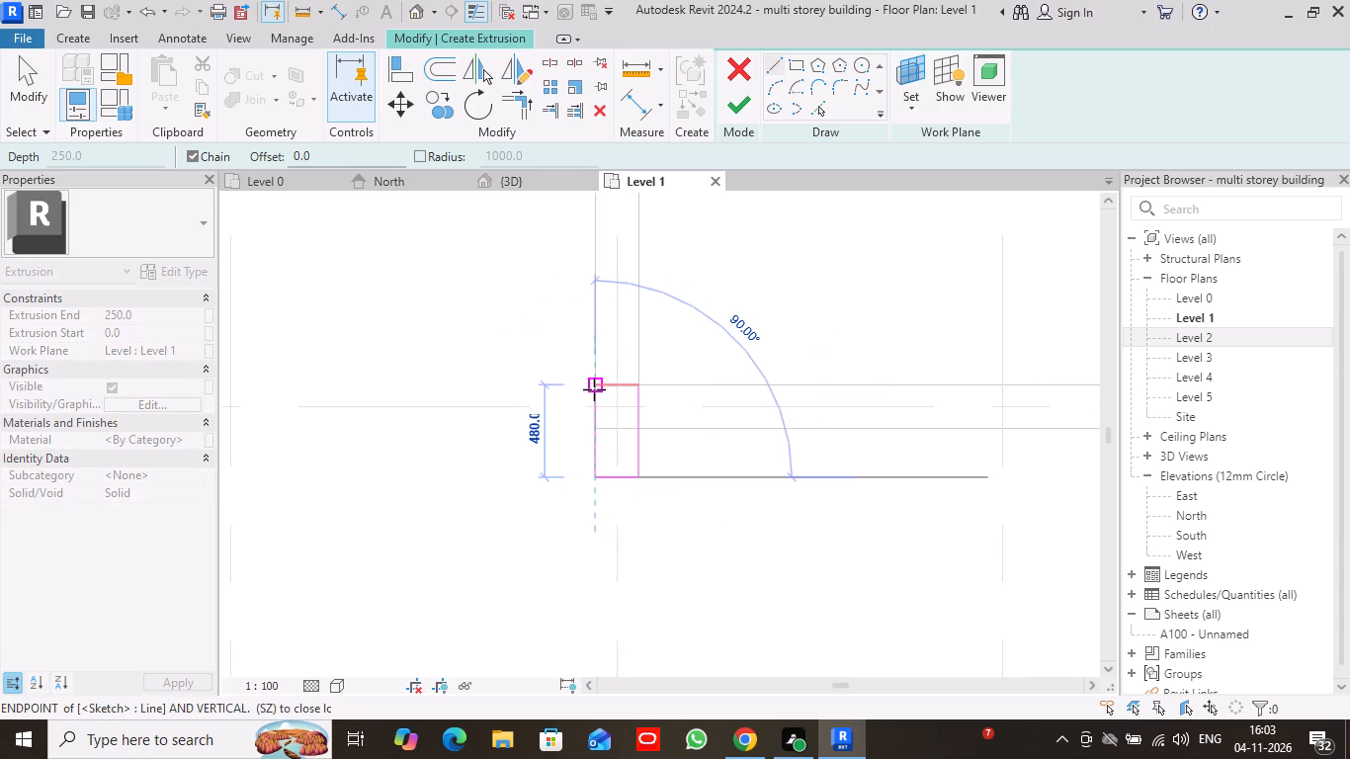
pyautogui.click(594, 388)
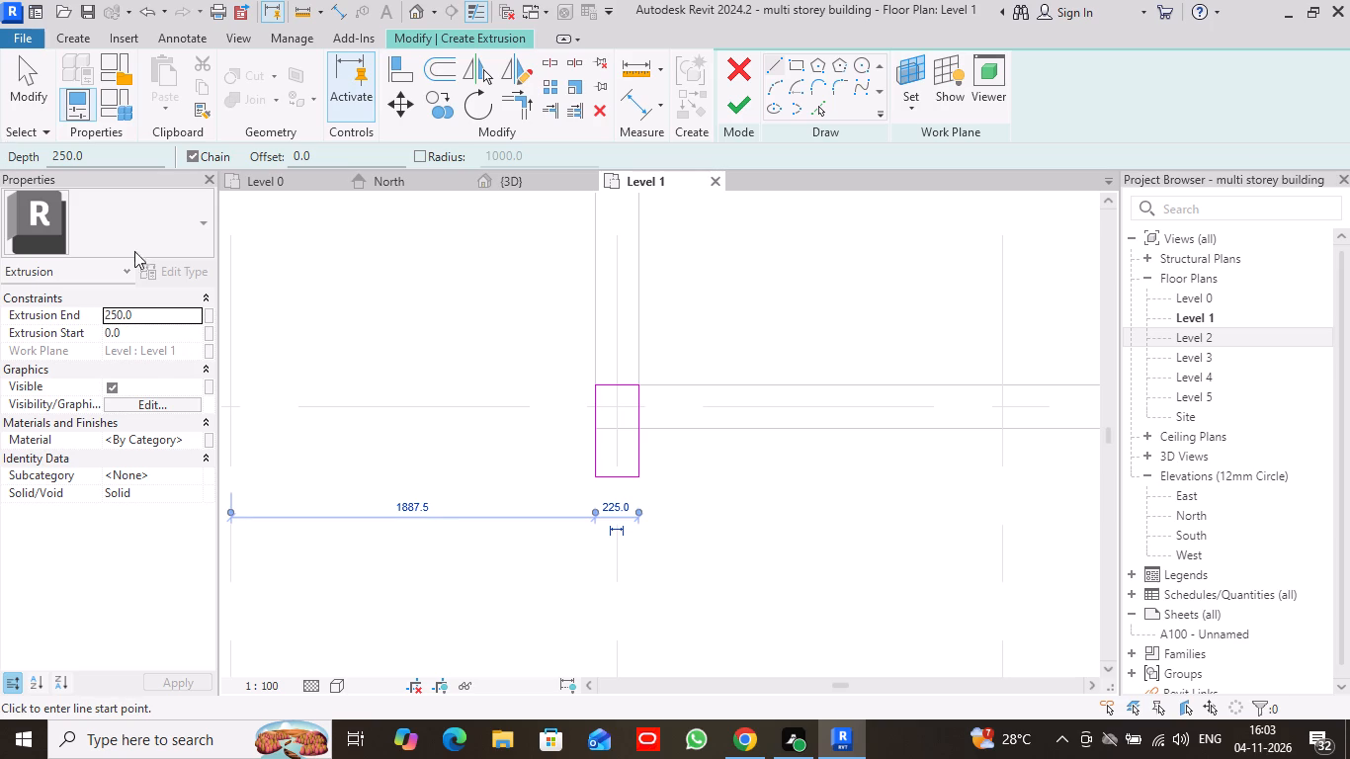
# Set the extrusion end of the corner profile to 2500 mm and finish the extrusion.
pyautogui.click(136, 312)
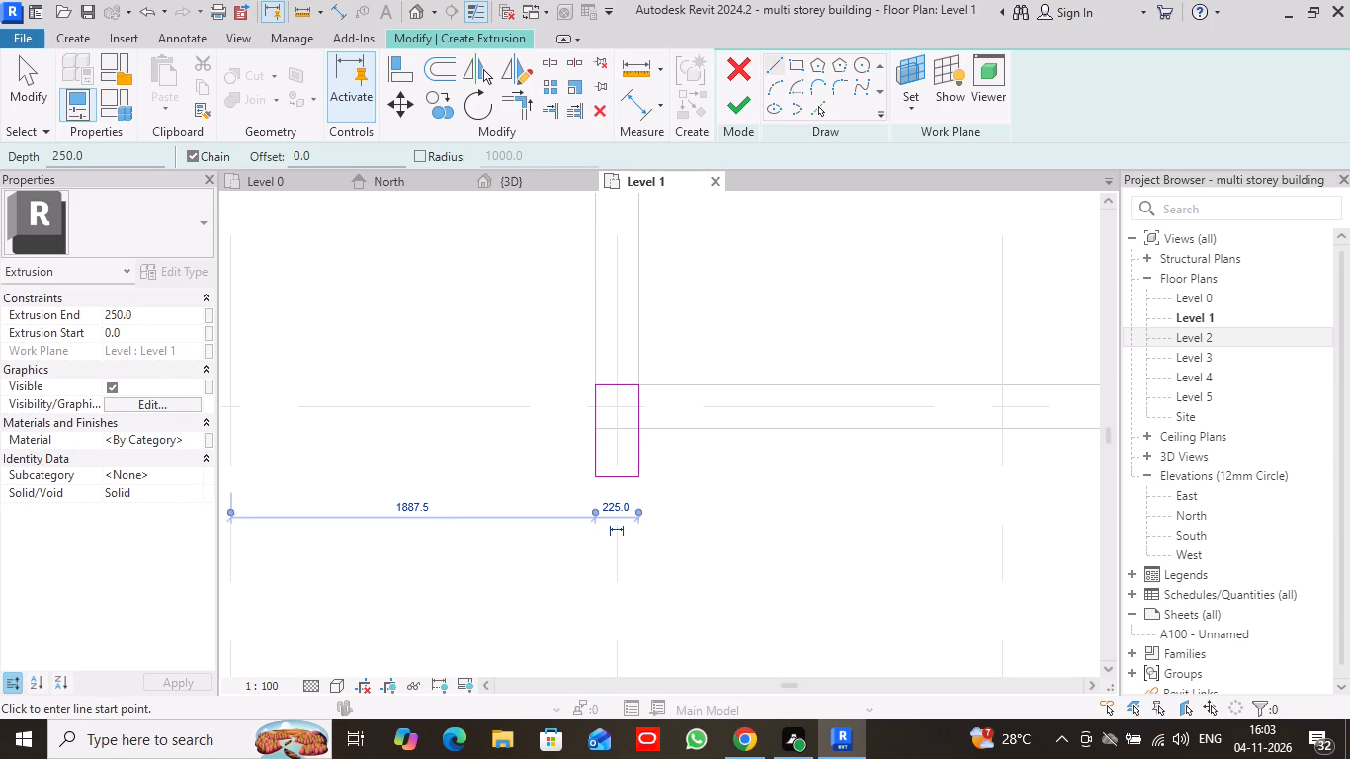
pyautogui.moveTo(136, 312); pyautogui.dragTo(47, 312)
pyautogui.write('2500')
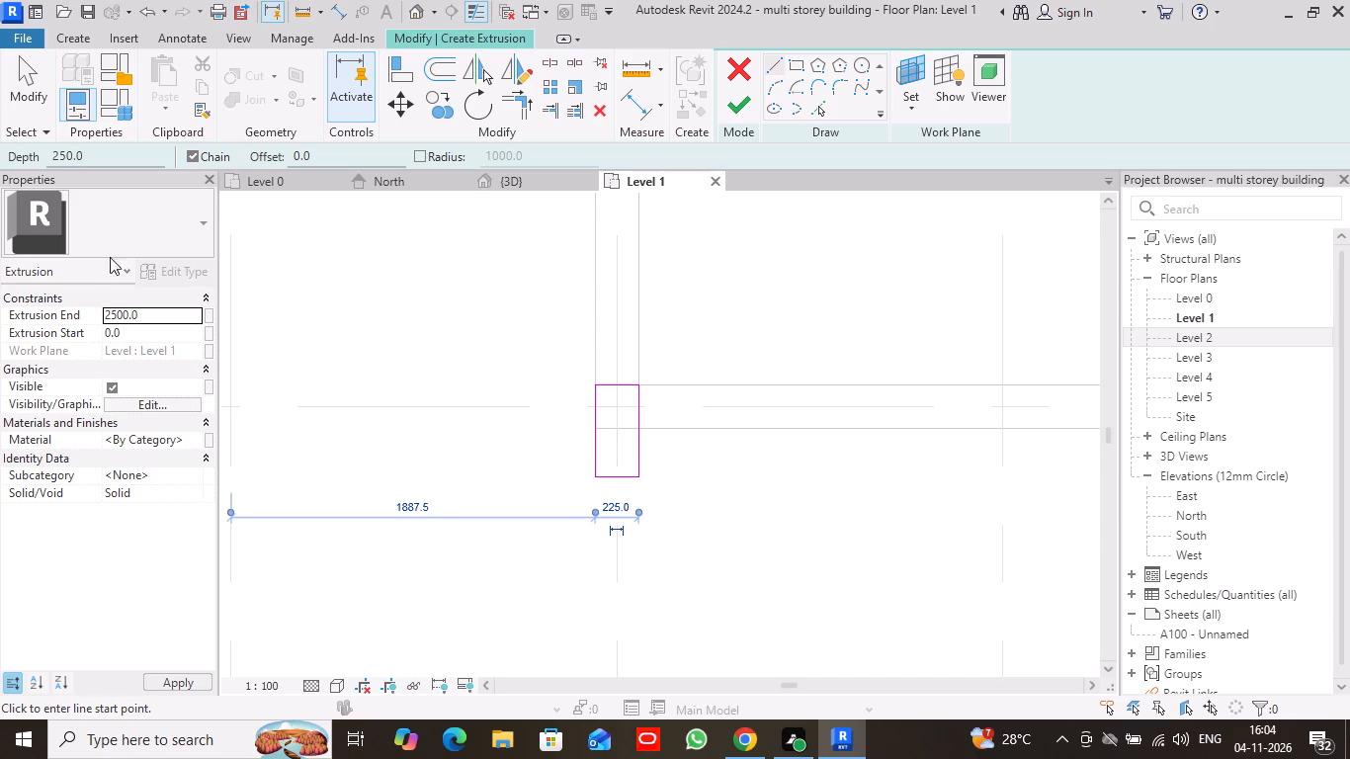
pyautogui.click(189, 684)
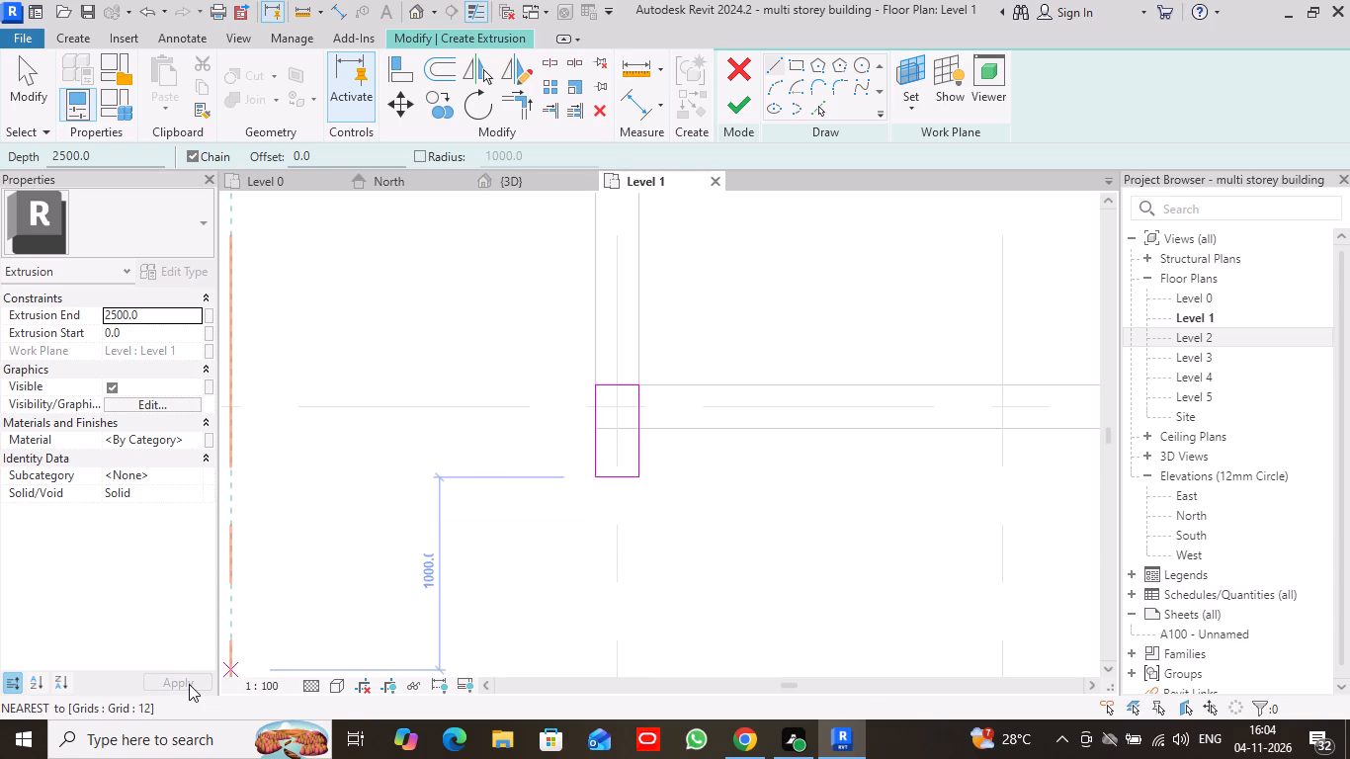
pyautogui.click(745, 94)
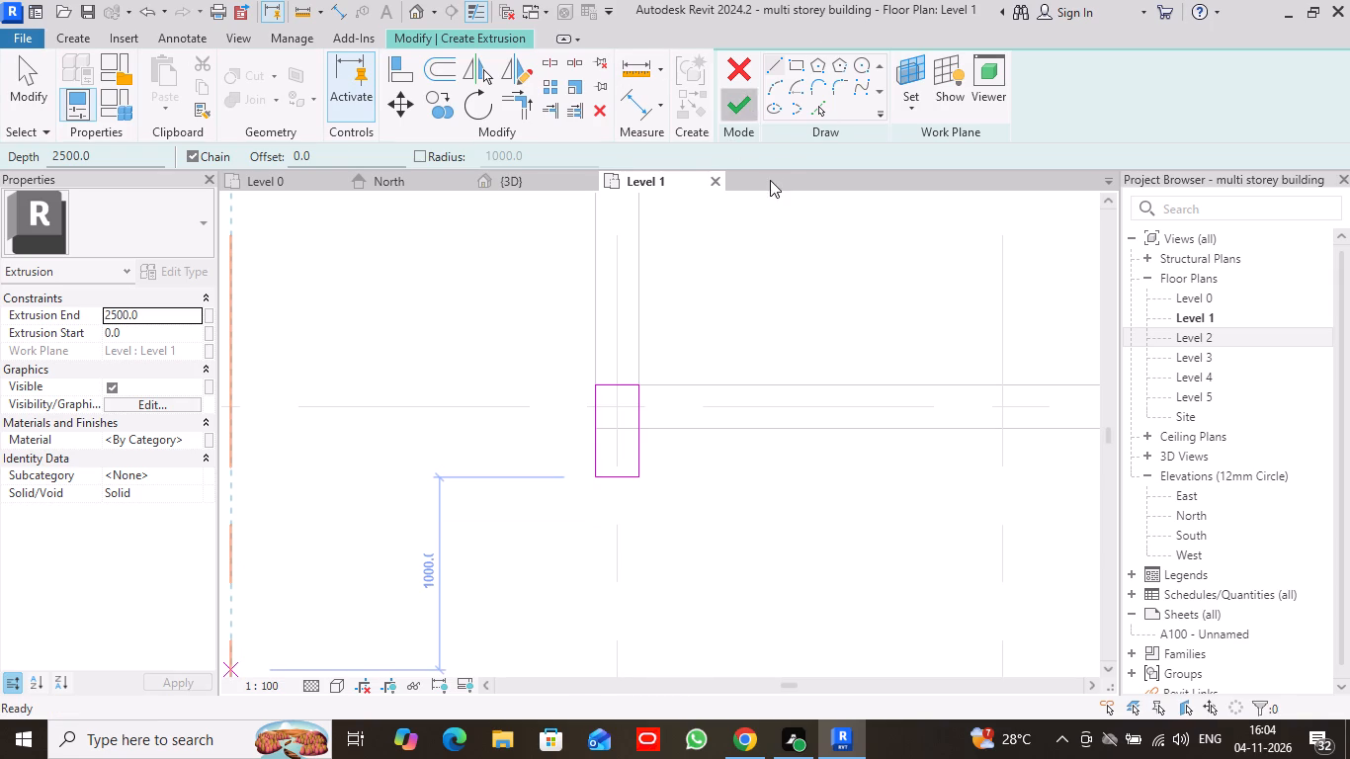
# Examine the corner column extrusion against the sit-out's low walls in the 3D, North, Level 0 and Level 1 views.
pyautogui.moveTo(754, 456); pyautogui.dragTo(759, 444)
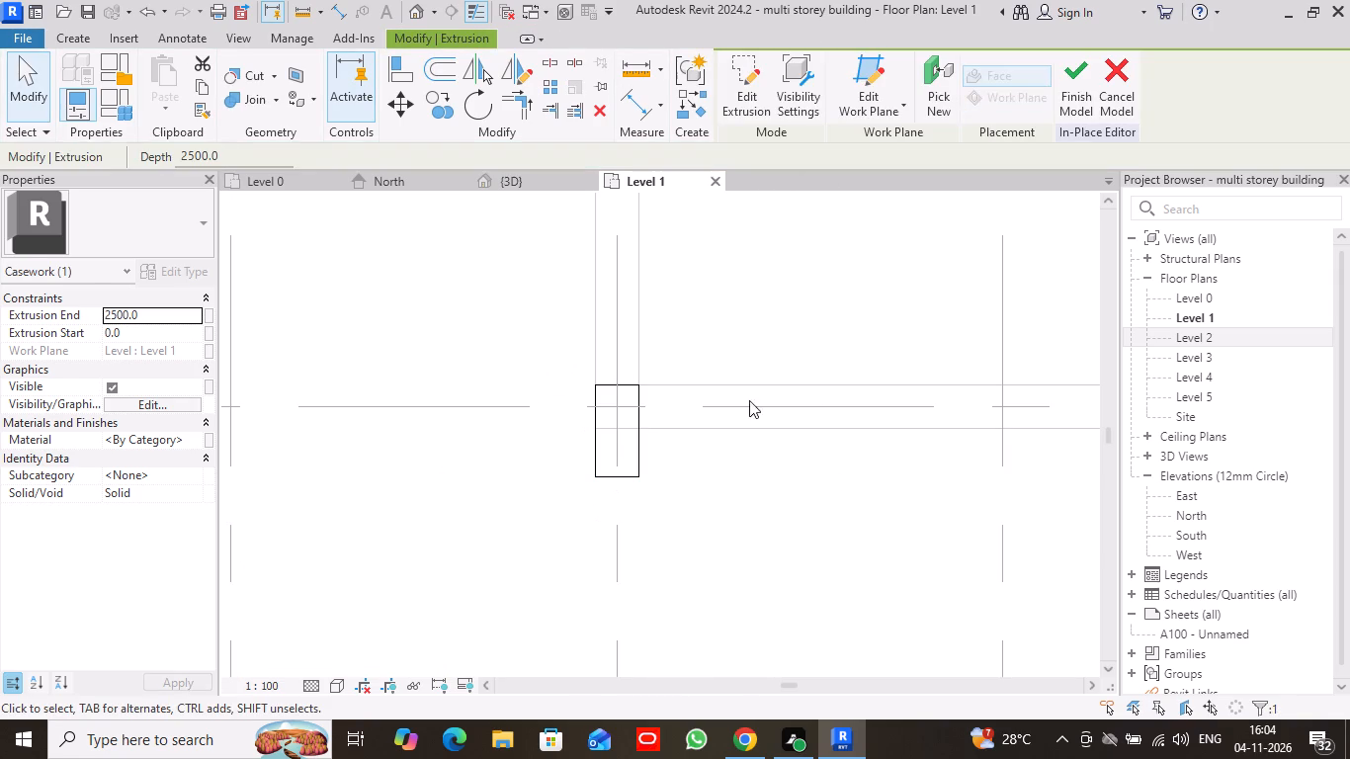
pyautogui.click(532, 187)
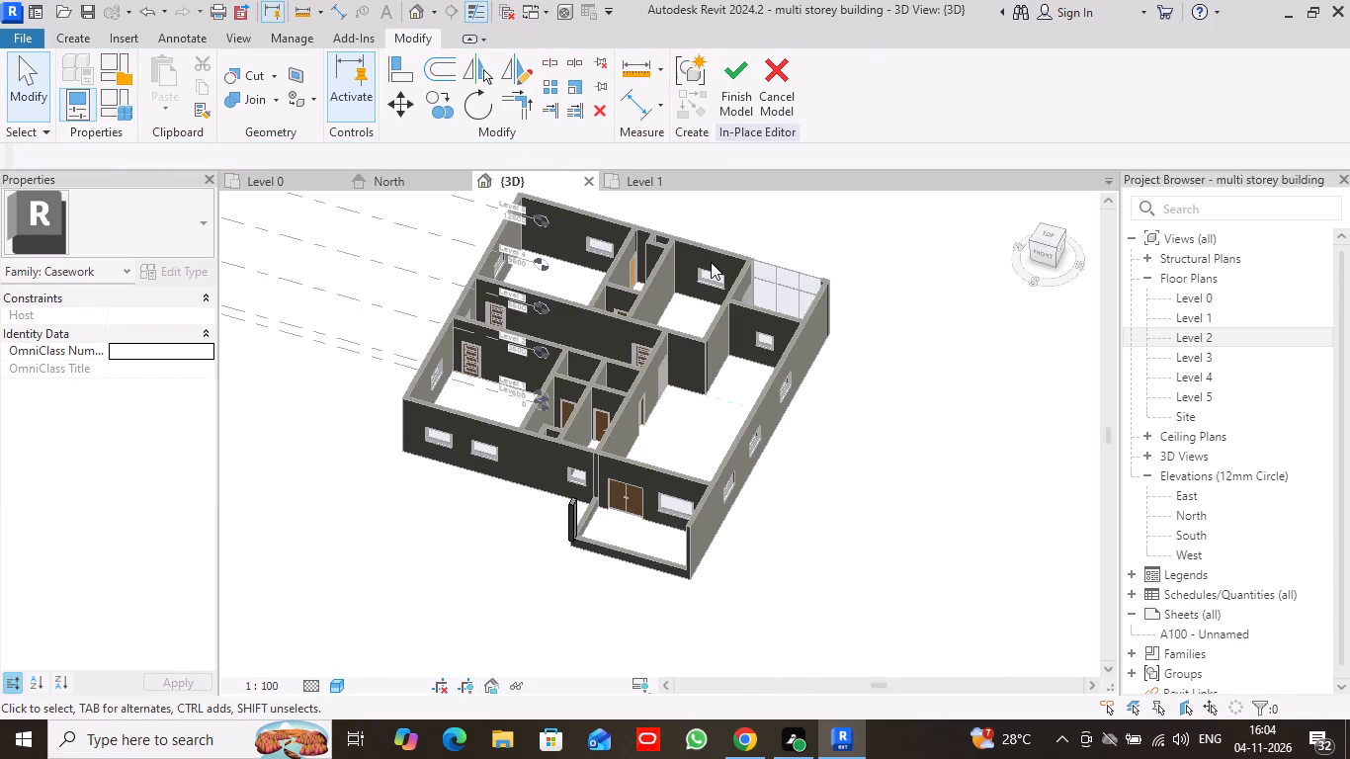
pyautogui.click(426, 181)
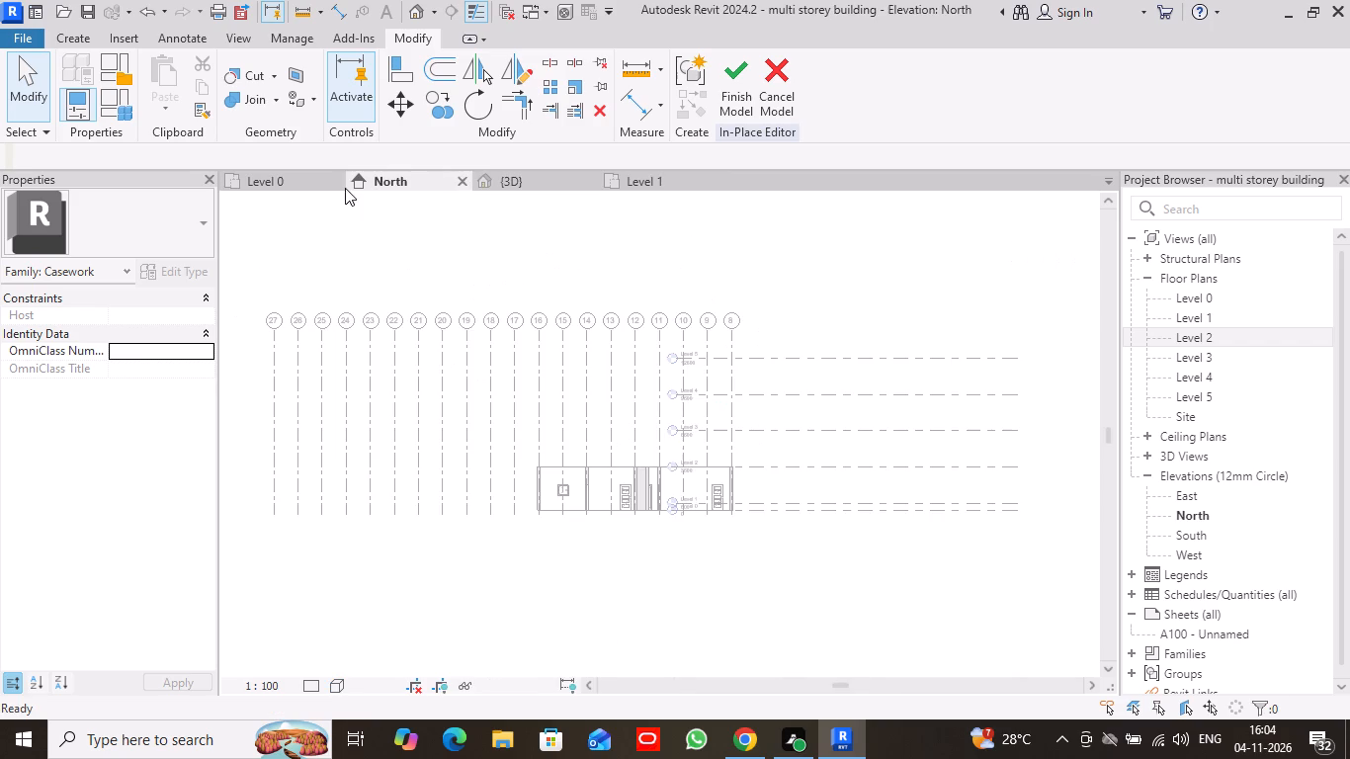
pyautogui.click(650, 181)
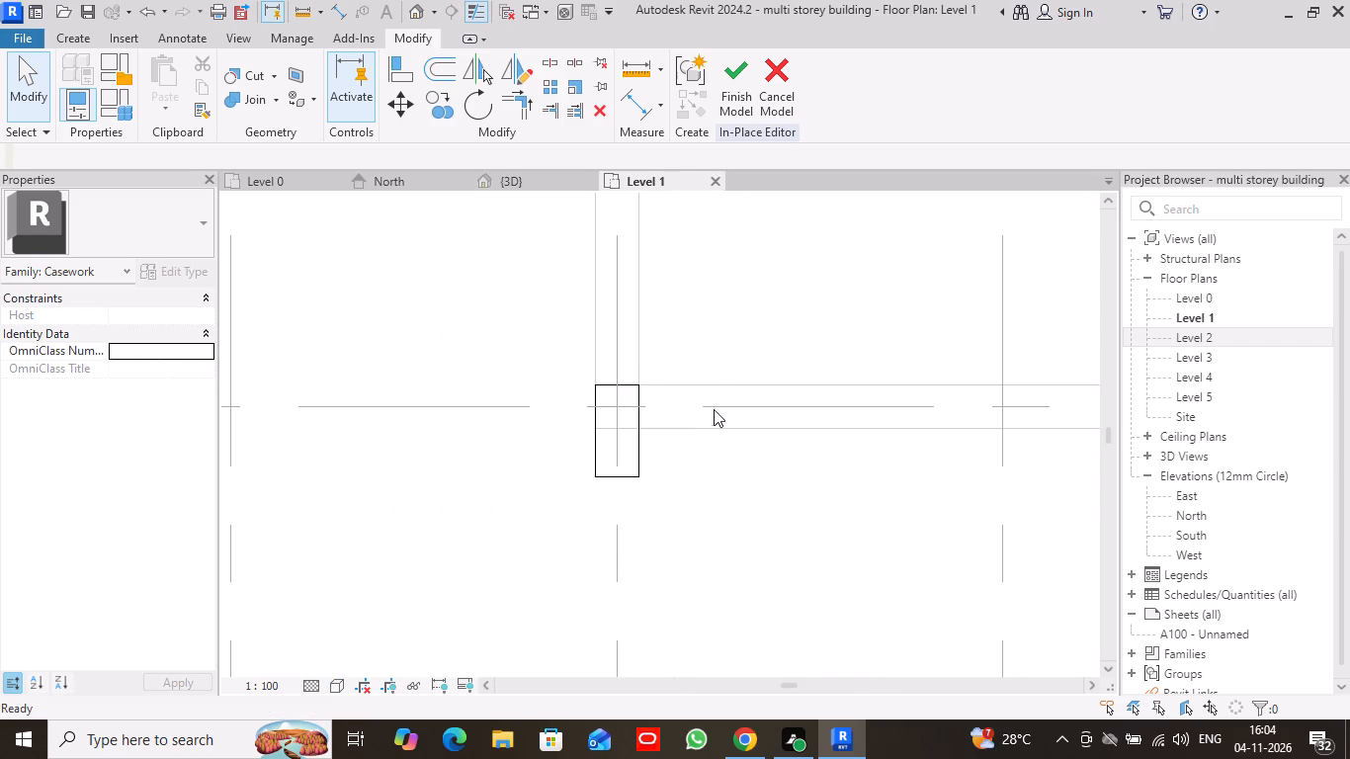
pyautogui.scroll(-7, 717, 414)
pyautogui.moveTo(927, 350); pyautogui.dragTo(832, 389, button='middle')
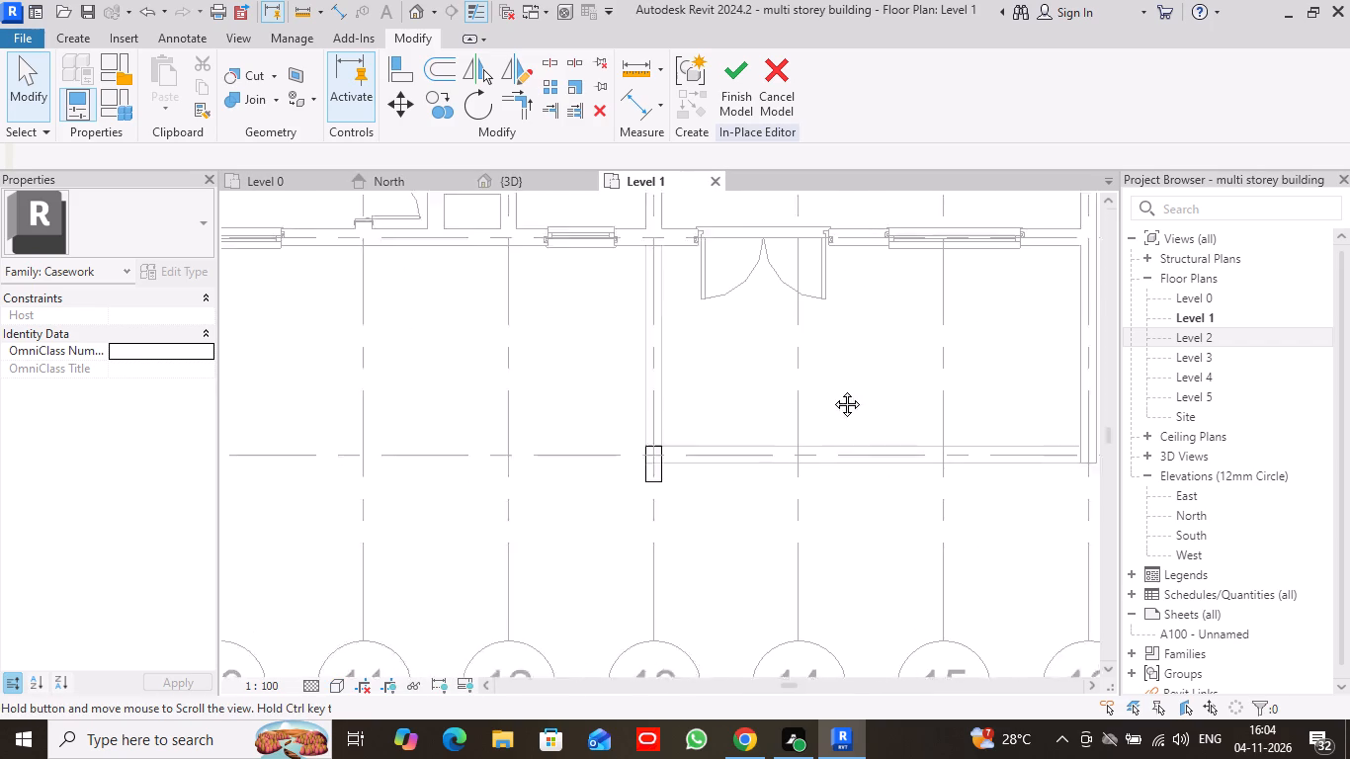
pyautogui.moveTo(832, 389); pyautogui.dragTo(804, 402, button='middle')
pyautogui.click(282, 181)
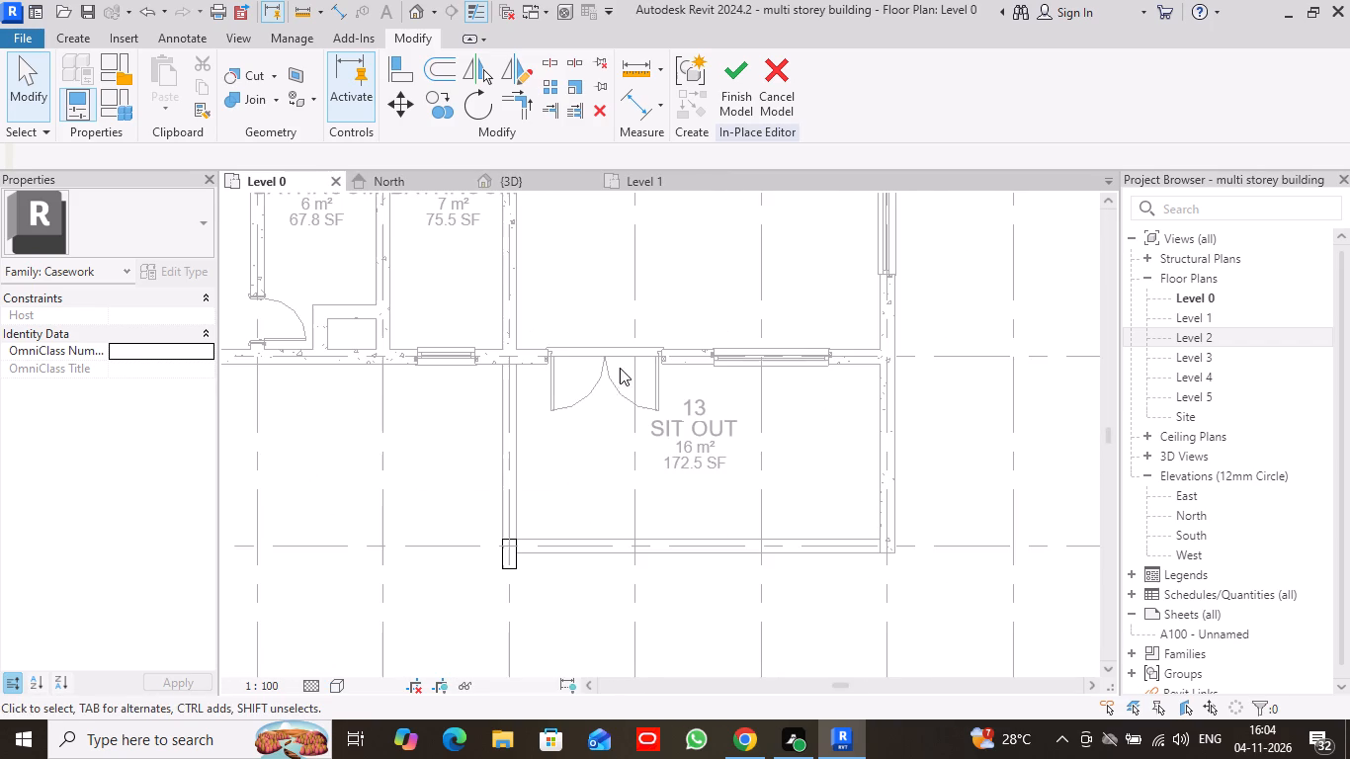
pyautogui.scroll(3, 570, 495)
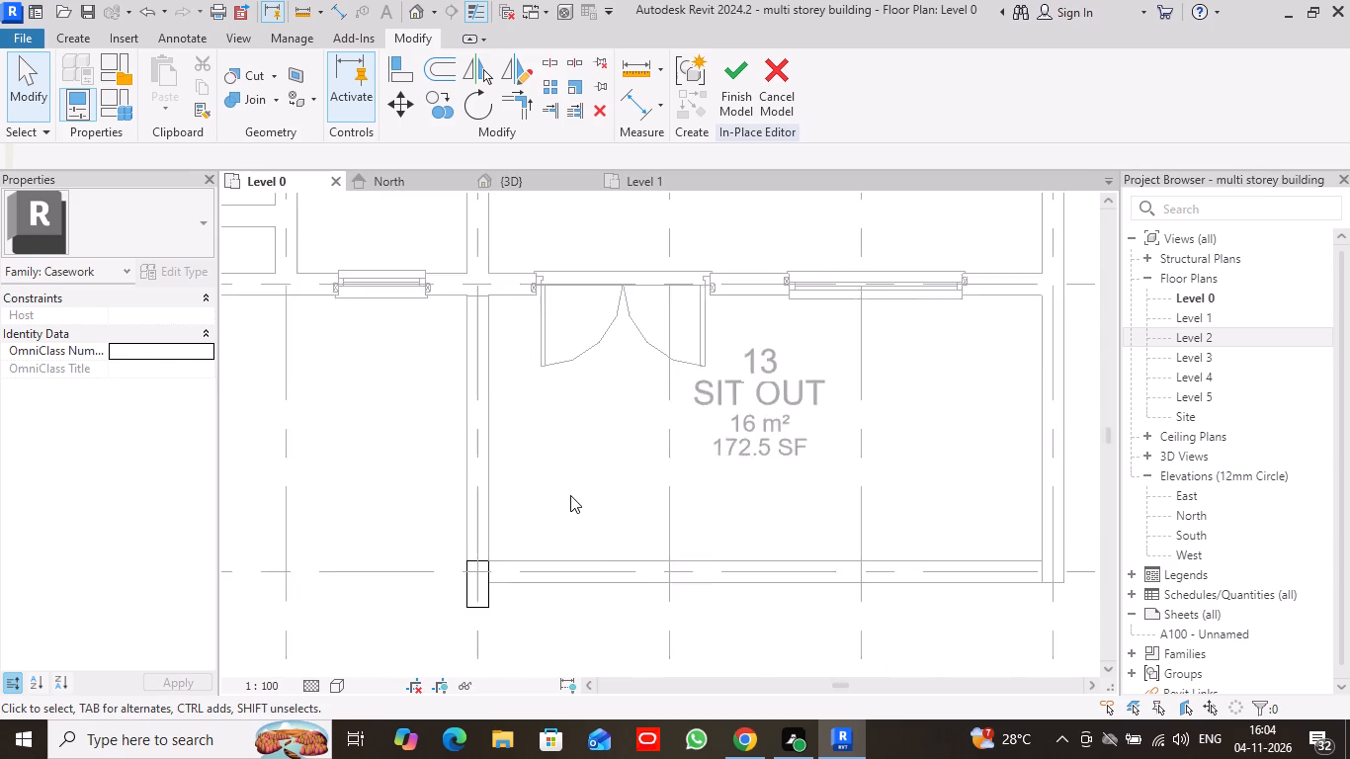
pyautogui.scroll(1, 570, 495)
pyautogui.scroll(-1, 570, 495)
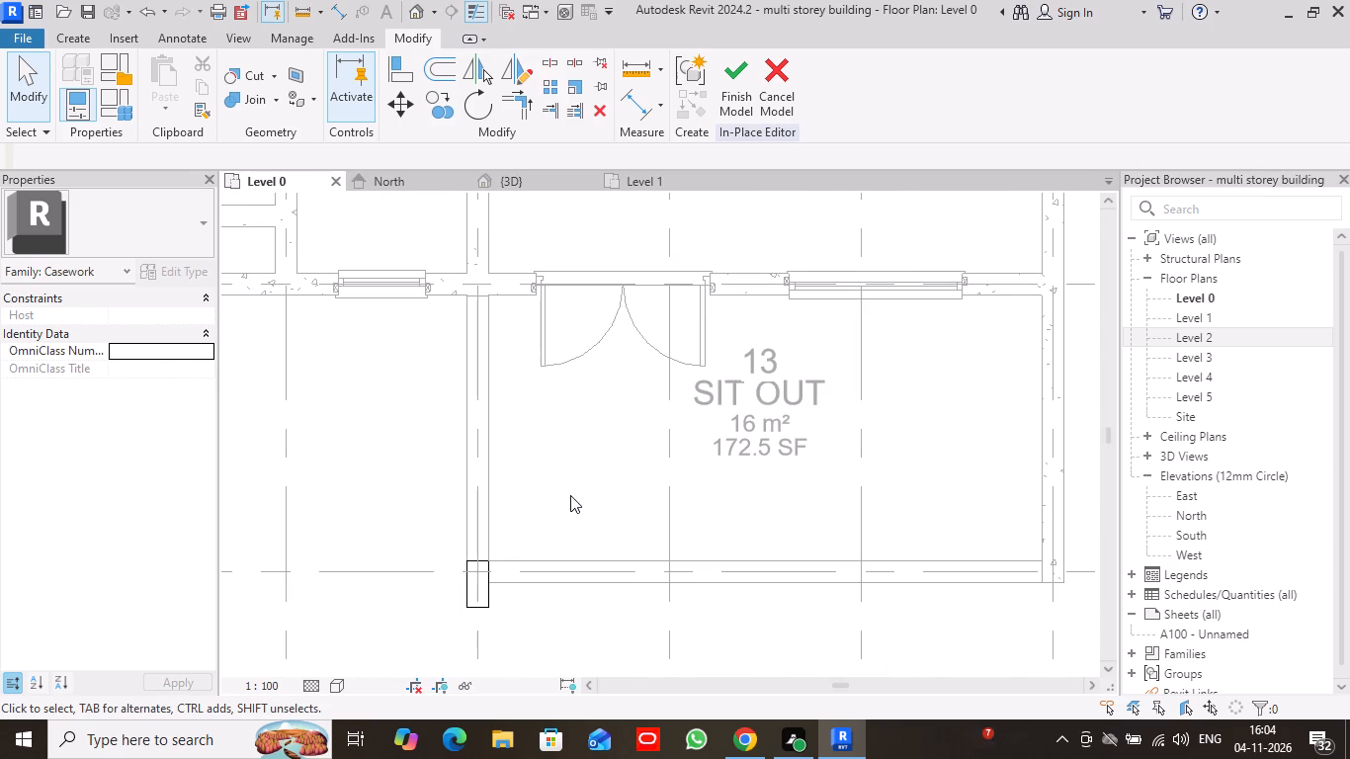
pyautogui.click(551, 171)
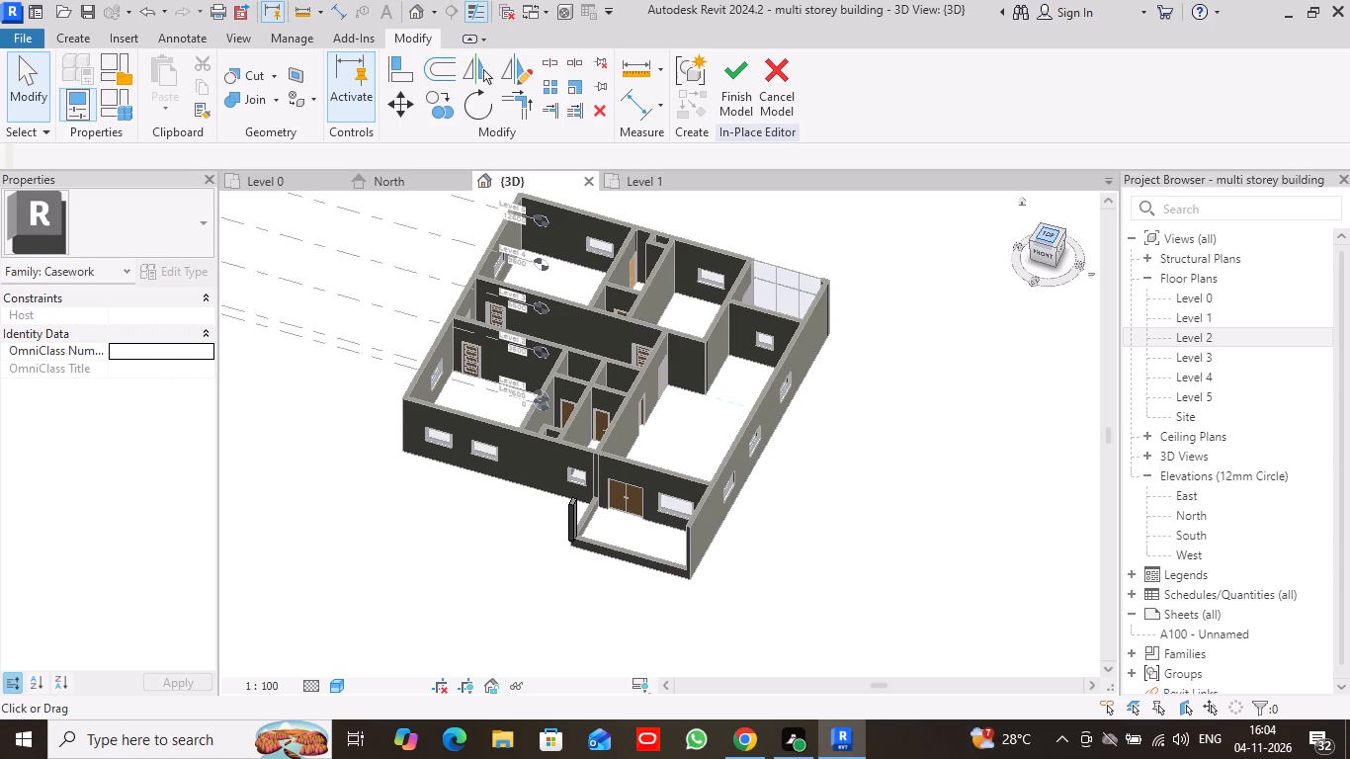
pyautogui.moveTo(1054, 247); pyautogui.dragTo(1001, 246)
pyautogui.scroll(-2, 867, 379)
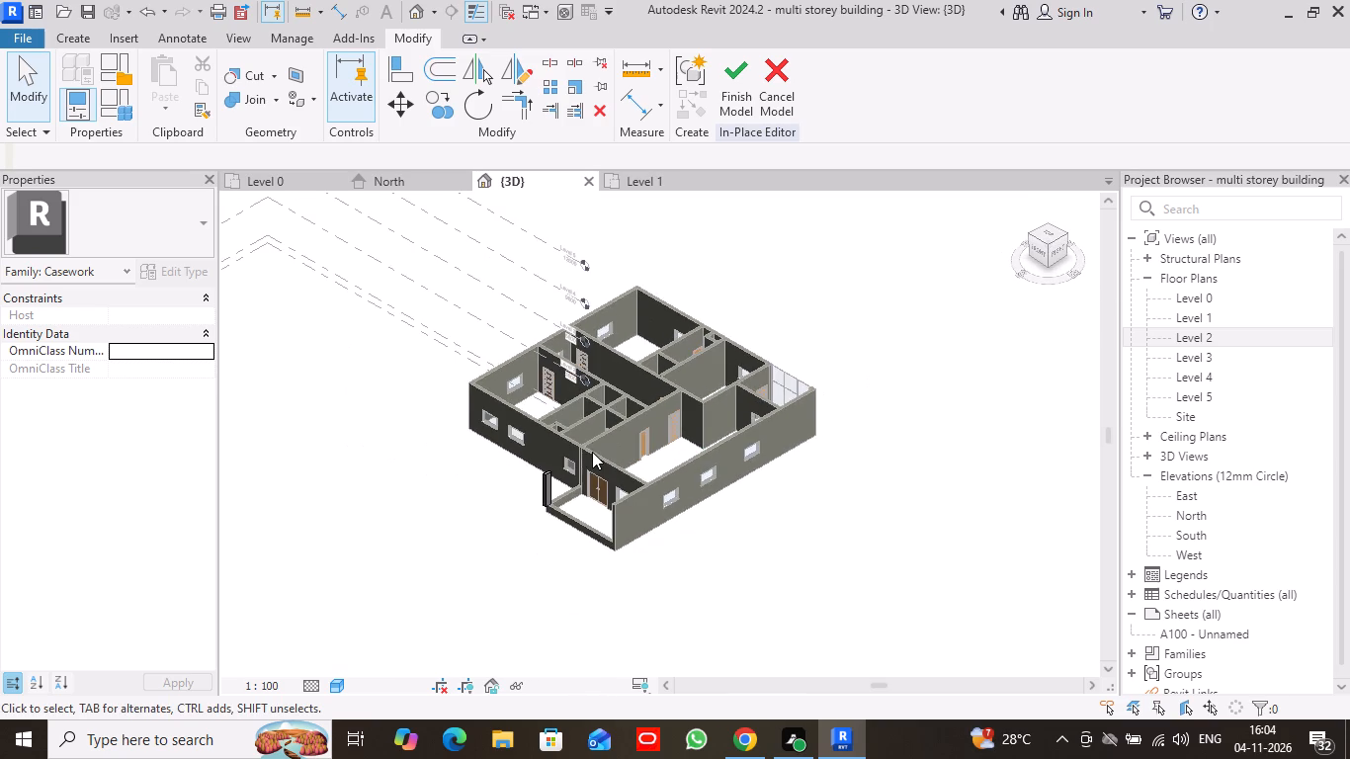
pyautogui.scroll(5, 594, 452)
pyautogui.scroll(5, 485, 559)
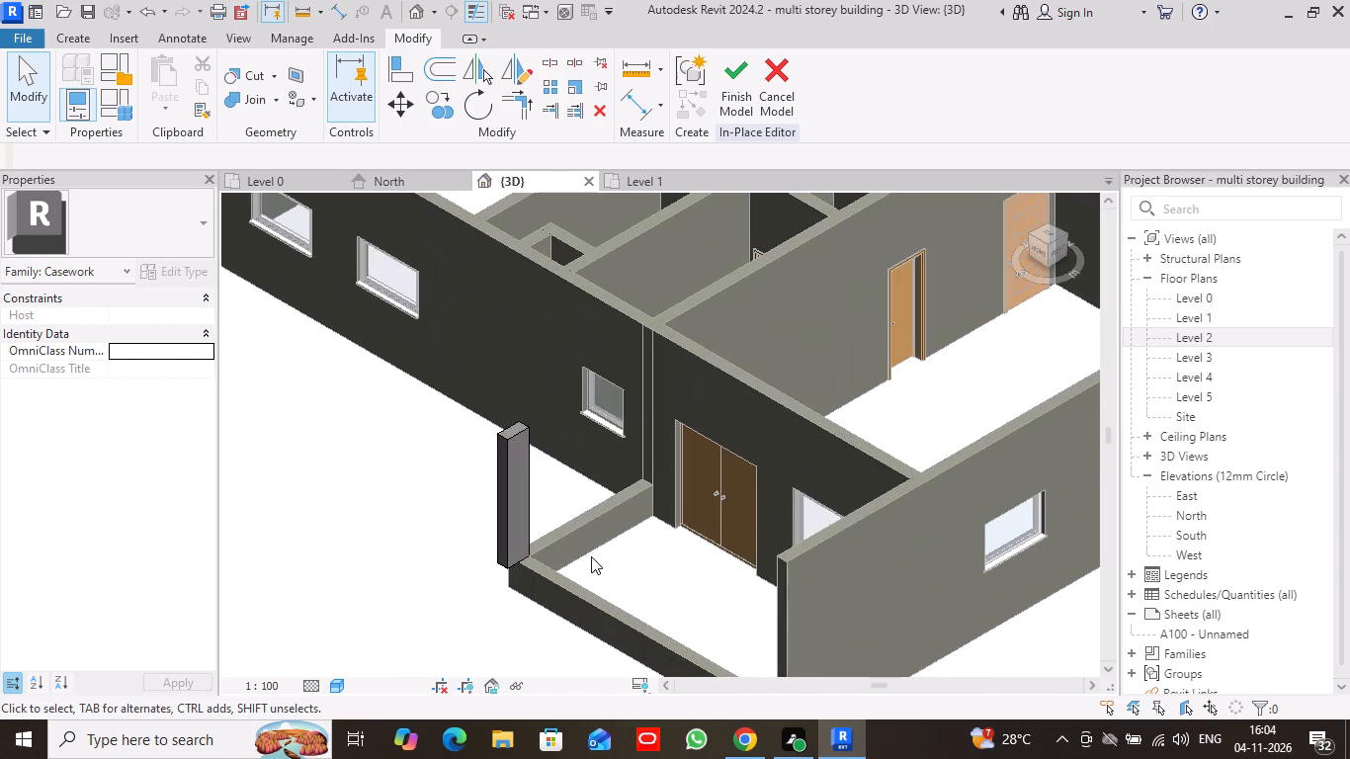
pyautogui.scroll(-6, 592, 556)
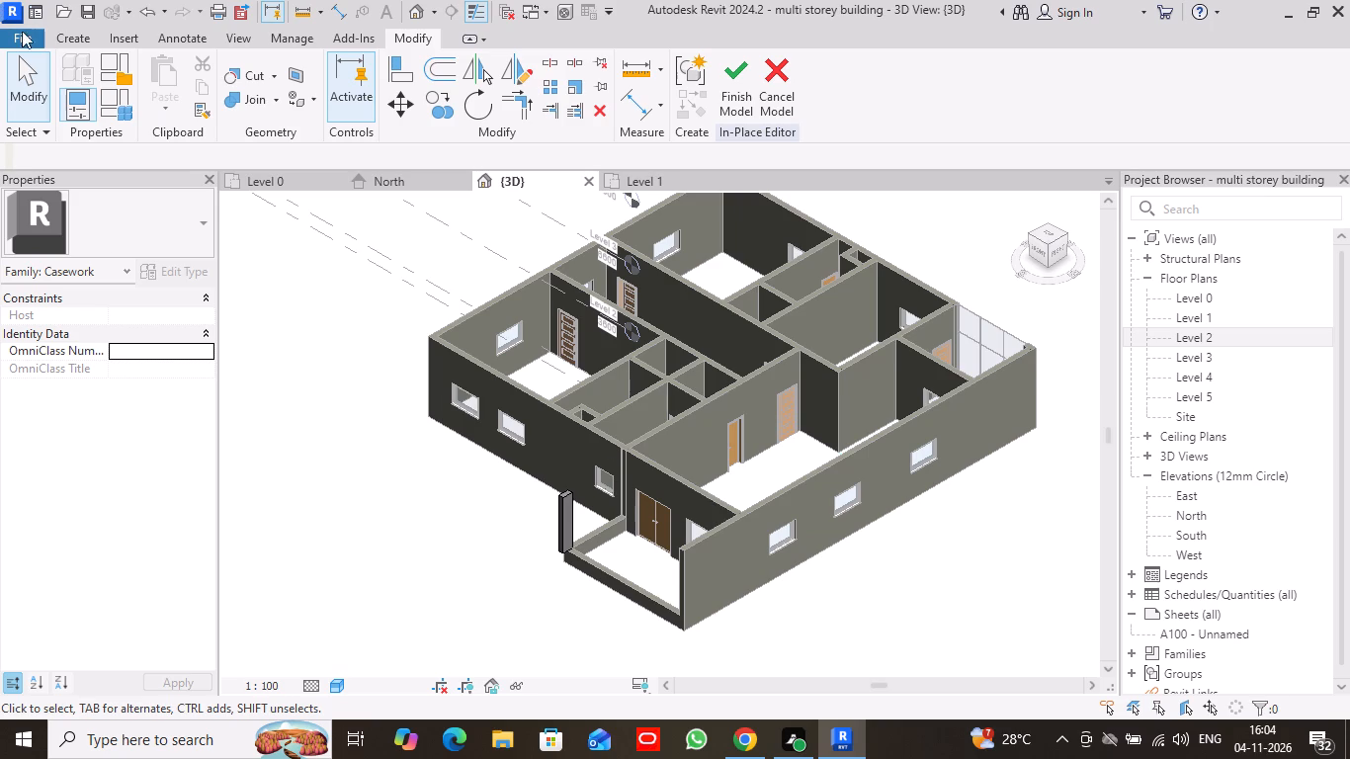
pyautogui.click(666, 181)
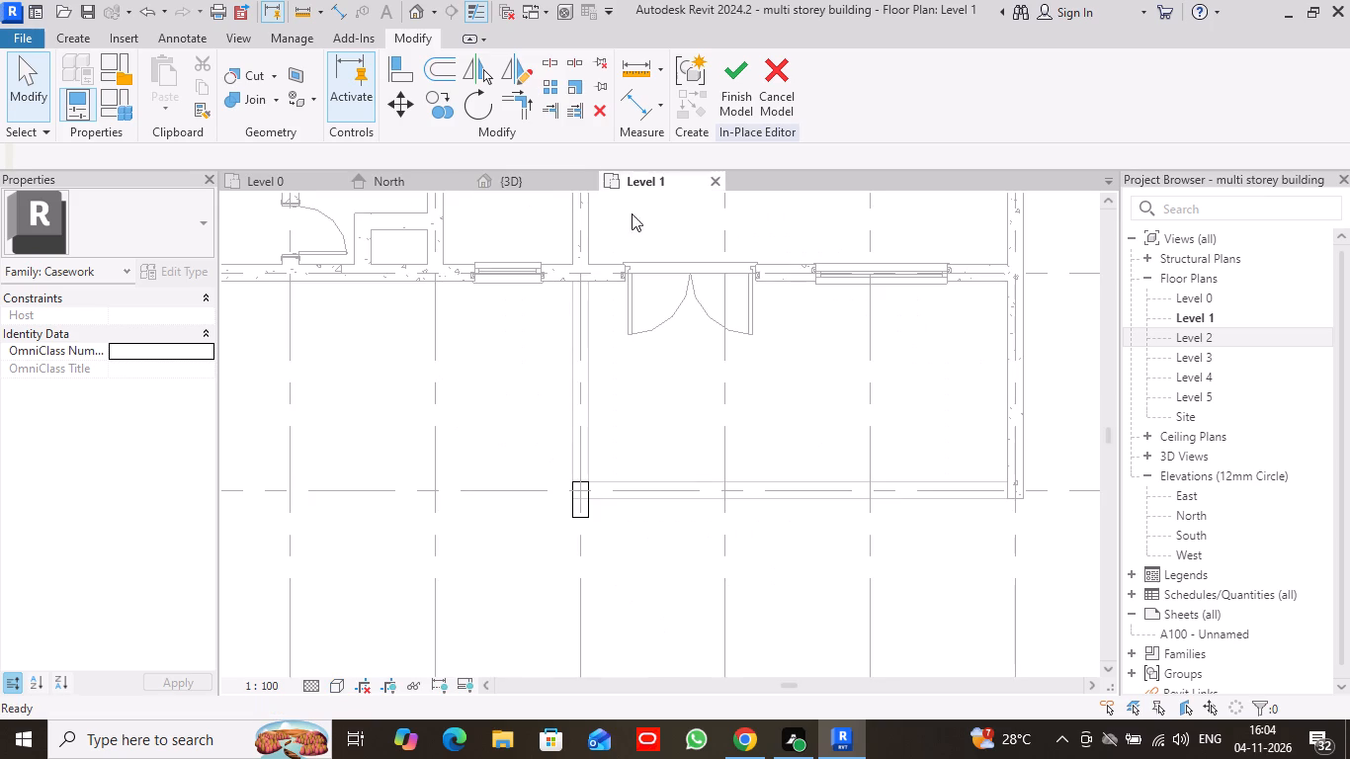
pyautogui.scroll(-1, 688, 431)
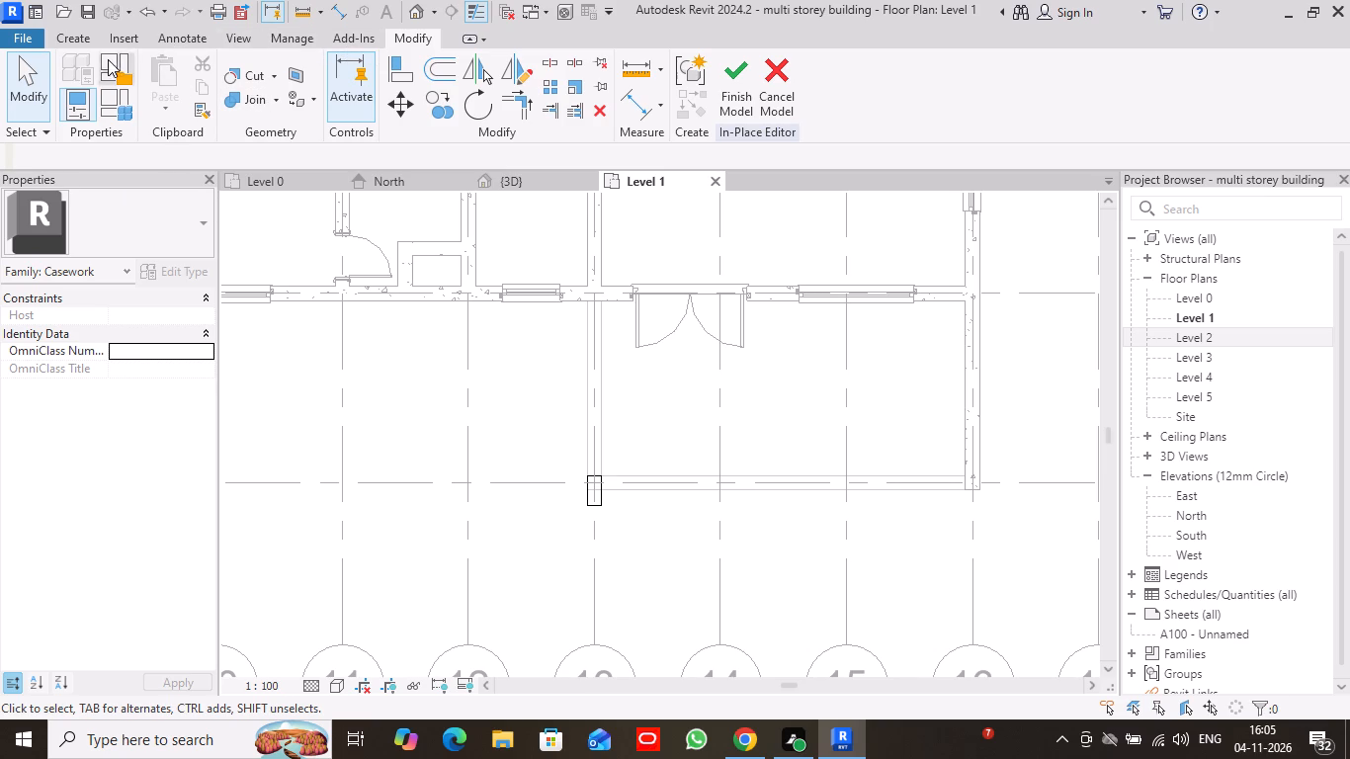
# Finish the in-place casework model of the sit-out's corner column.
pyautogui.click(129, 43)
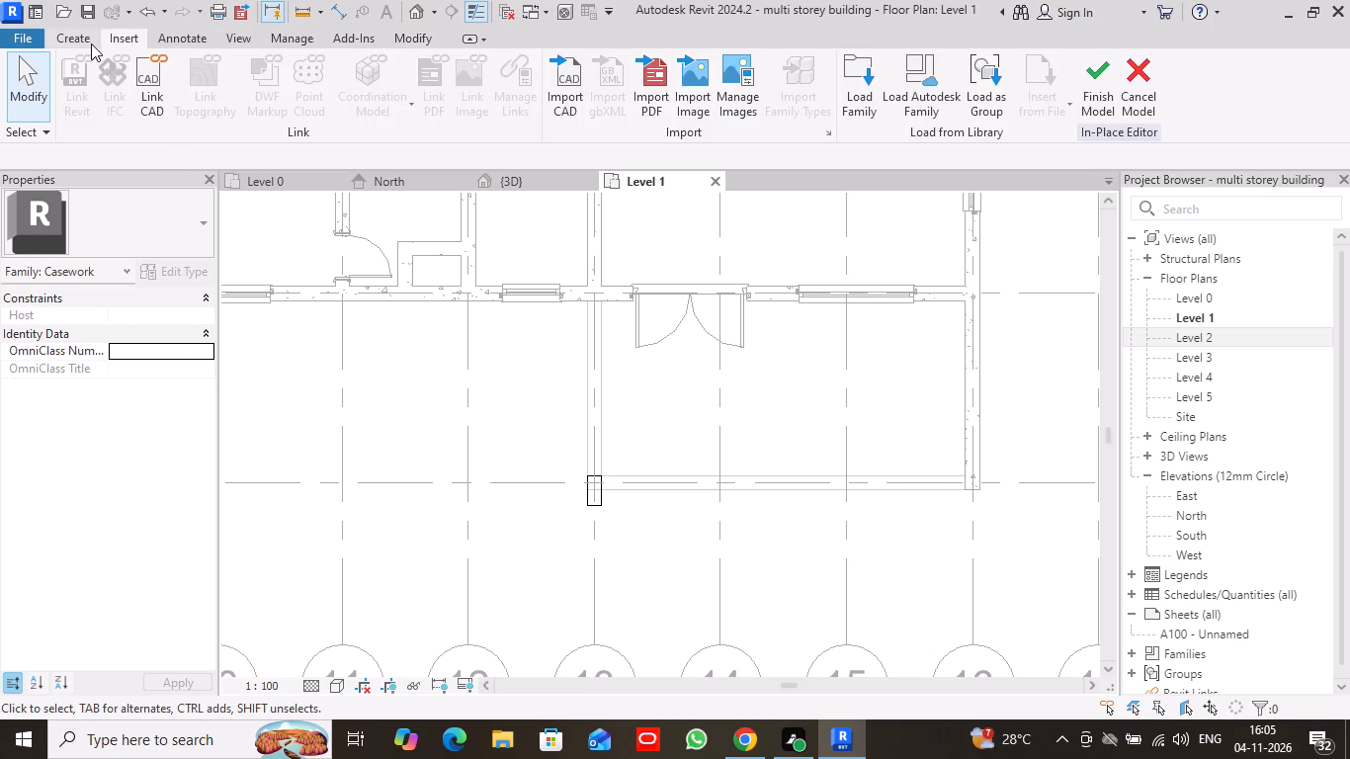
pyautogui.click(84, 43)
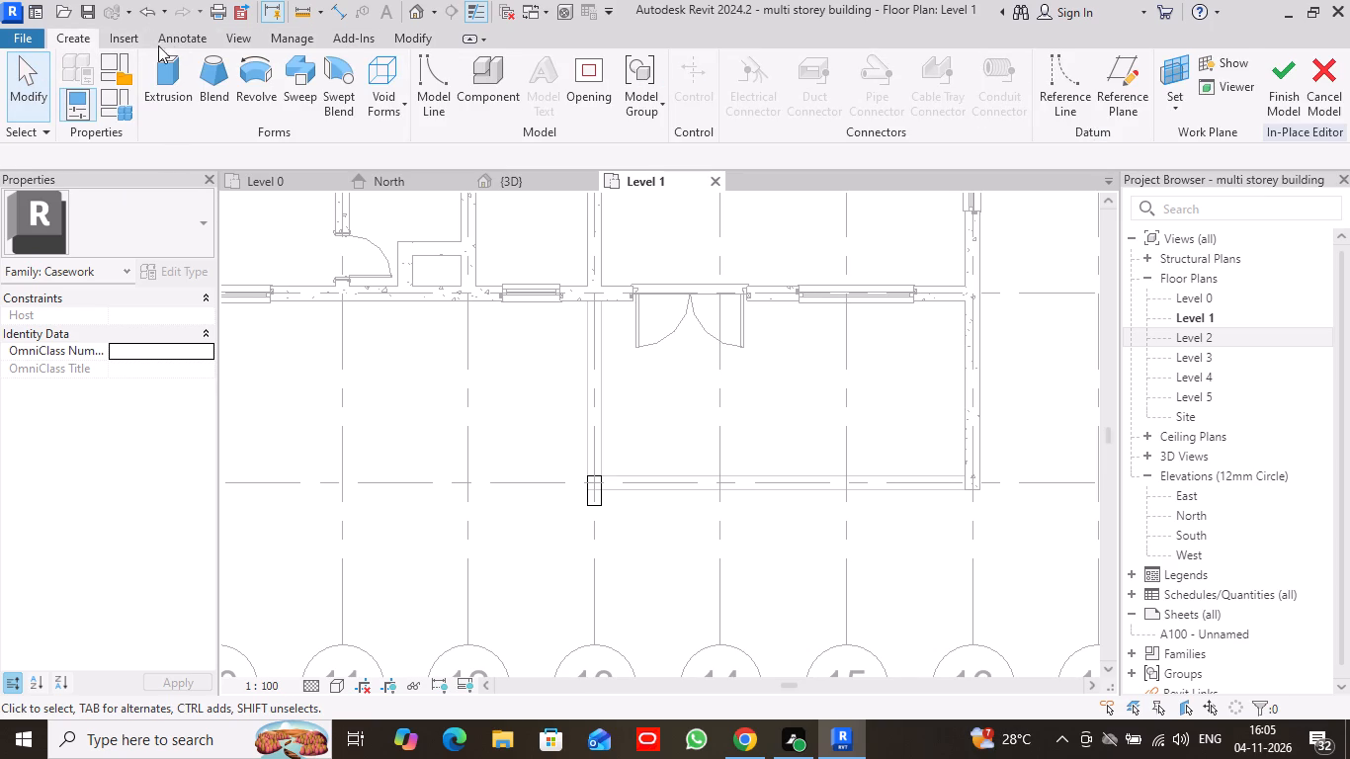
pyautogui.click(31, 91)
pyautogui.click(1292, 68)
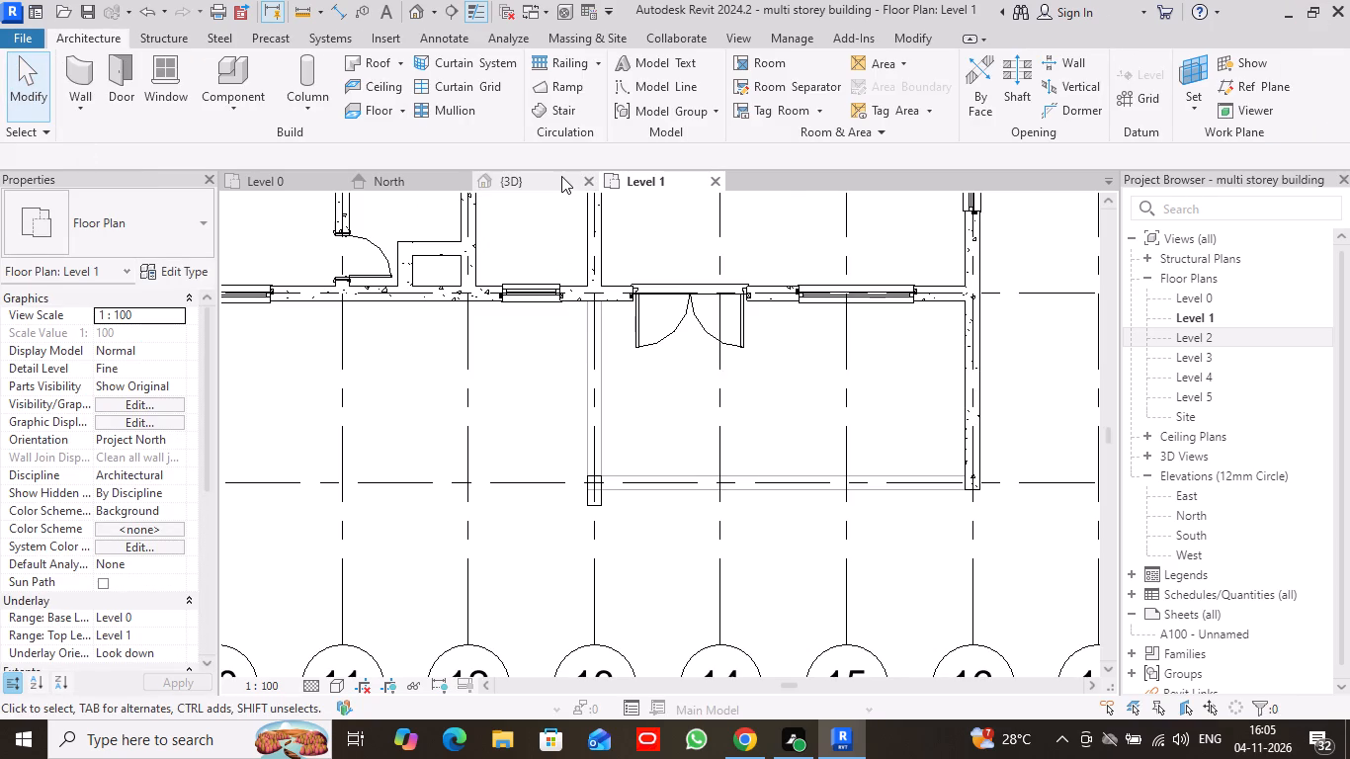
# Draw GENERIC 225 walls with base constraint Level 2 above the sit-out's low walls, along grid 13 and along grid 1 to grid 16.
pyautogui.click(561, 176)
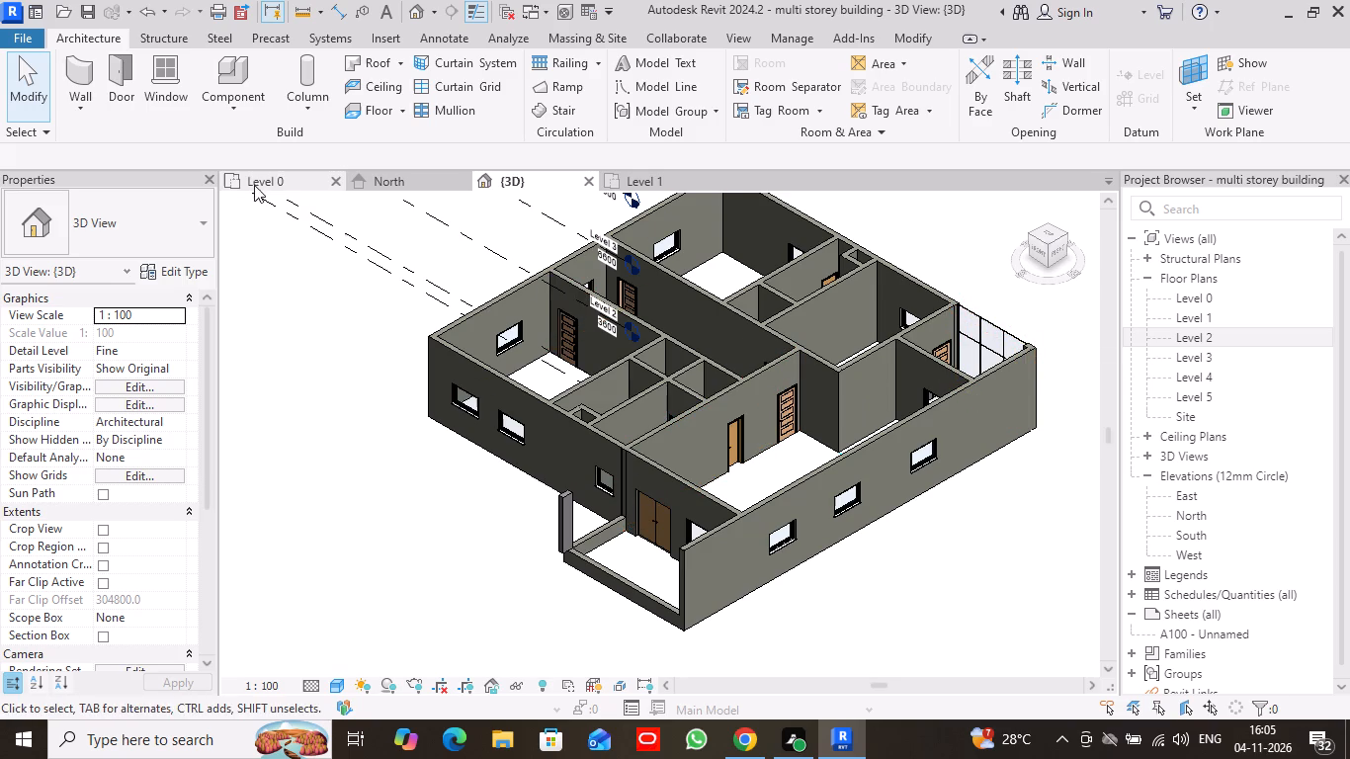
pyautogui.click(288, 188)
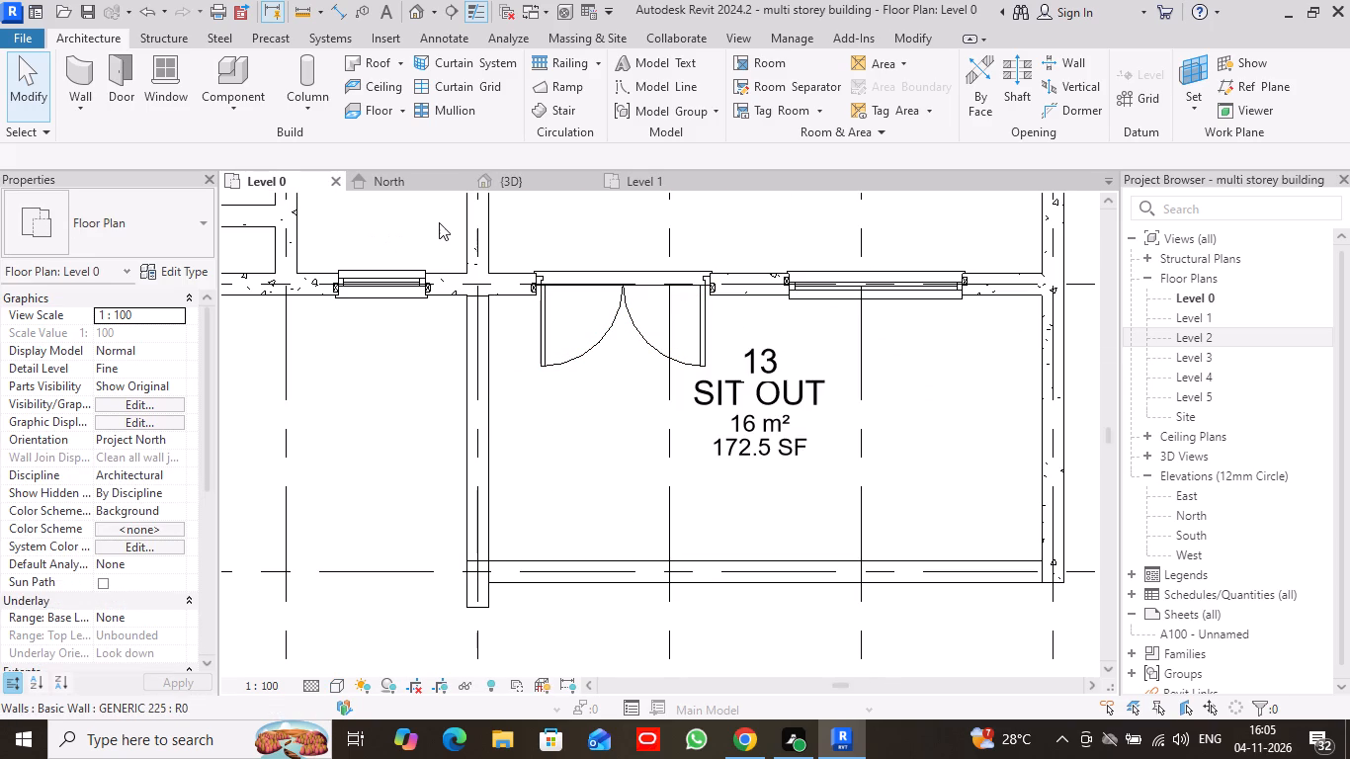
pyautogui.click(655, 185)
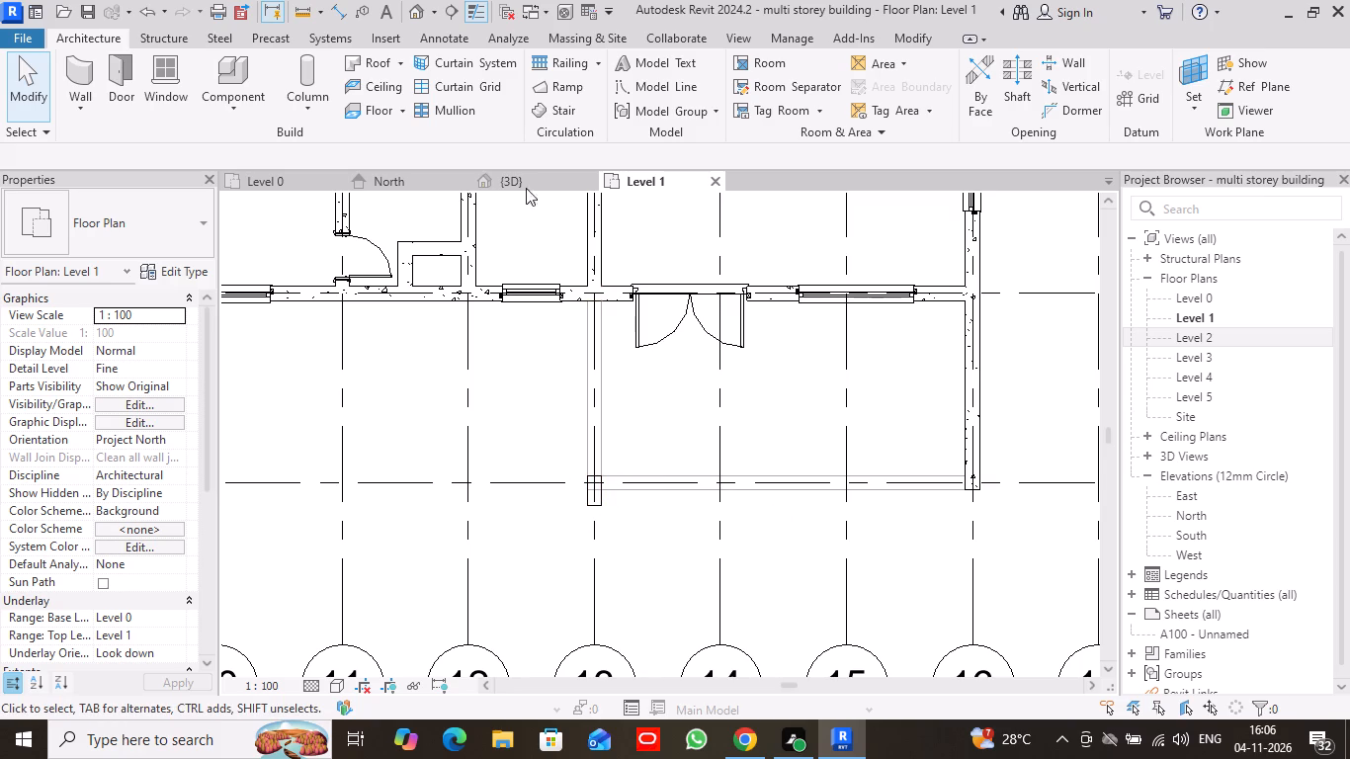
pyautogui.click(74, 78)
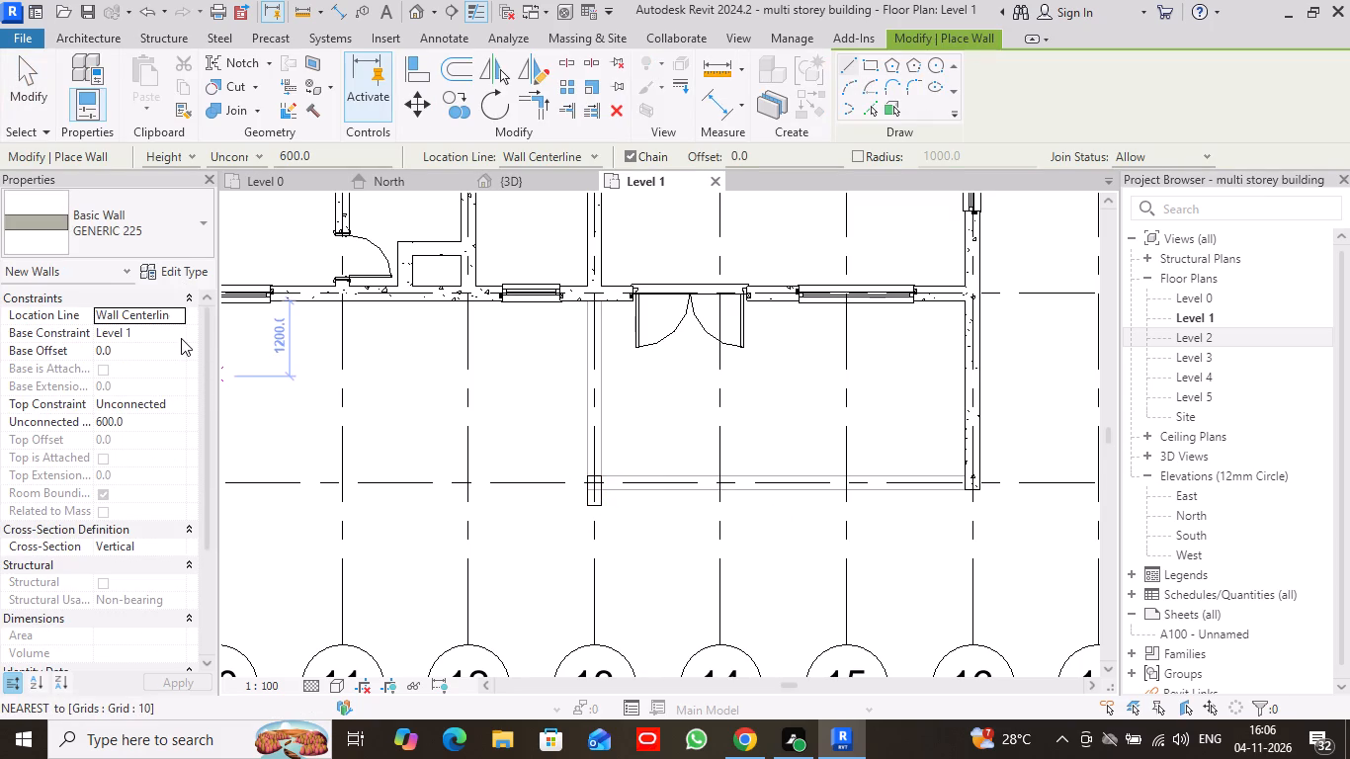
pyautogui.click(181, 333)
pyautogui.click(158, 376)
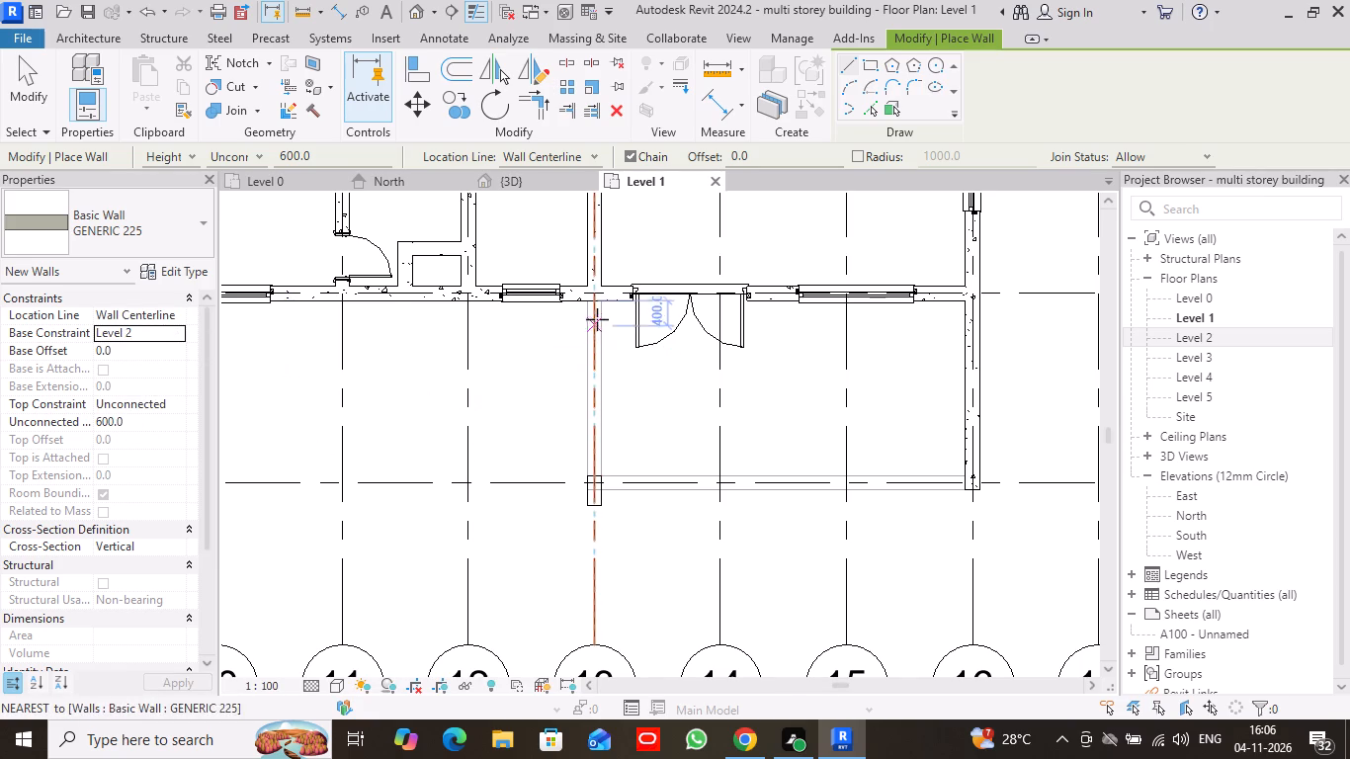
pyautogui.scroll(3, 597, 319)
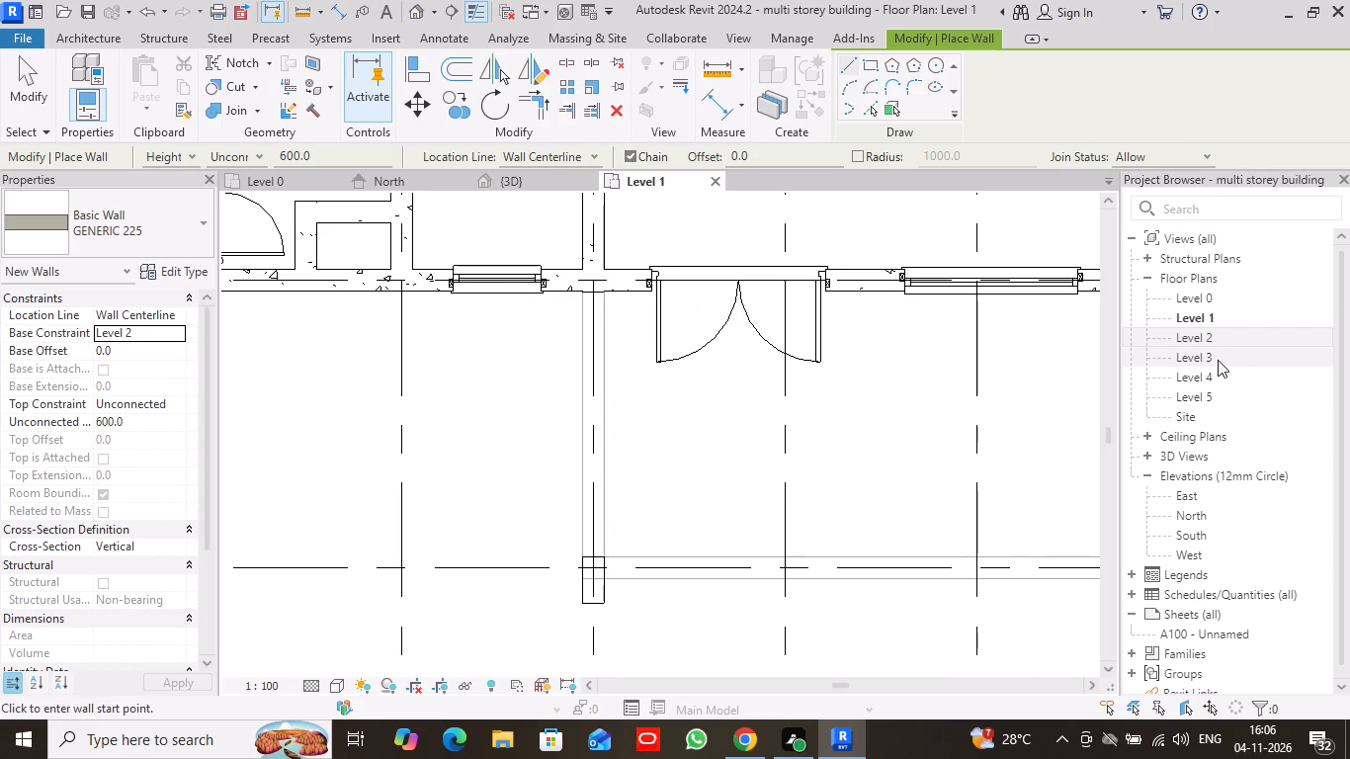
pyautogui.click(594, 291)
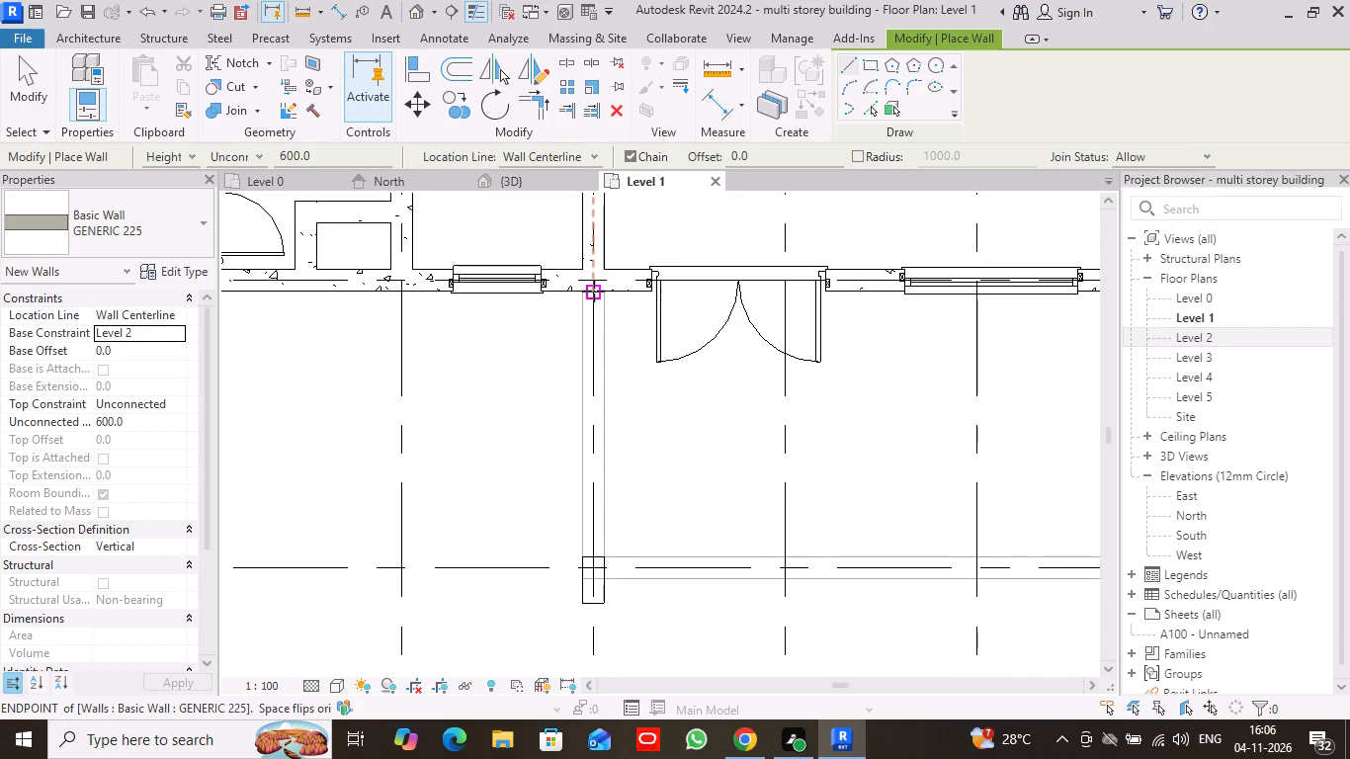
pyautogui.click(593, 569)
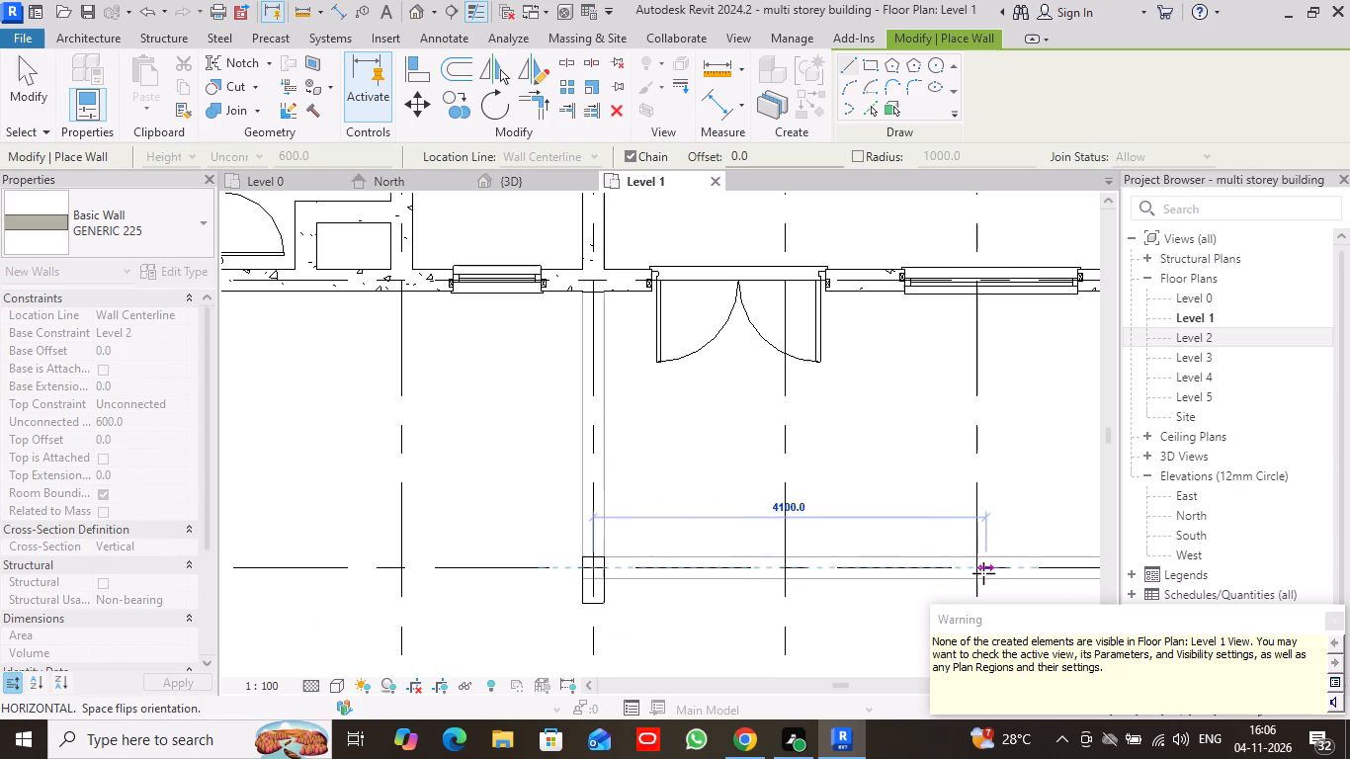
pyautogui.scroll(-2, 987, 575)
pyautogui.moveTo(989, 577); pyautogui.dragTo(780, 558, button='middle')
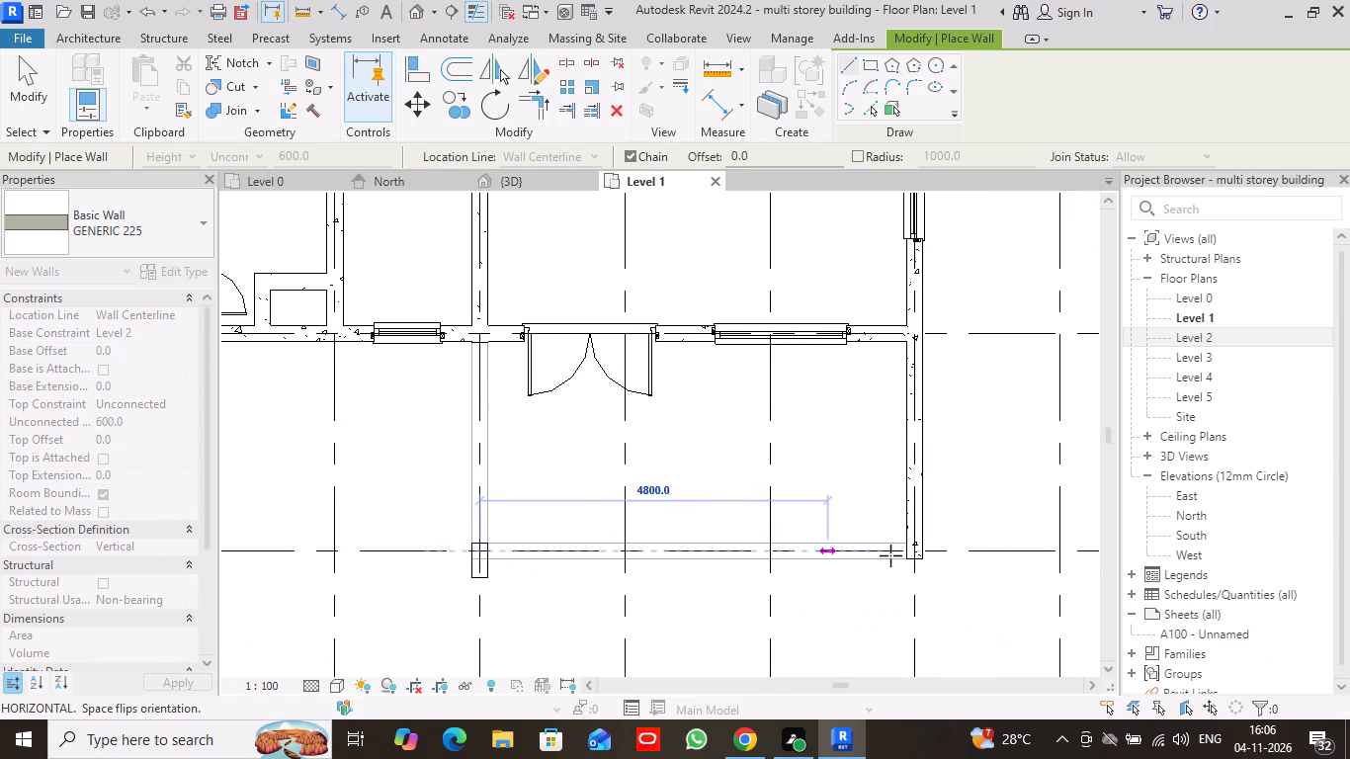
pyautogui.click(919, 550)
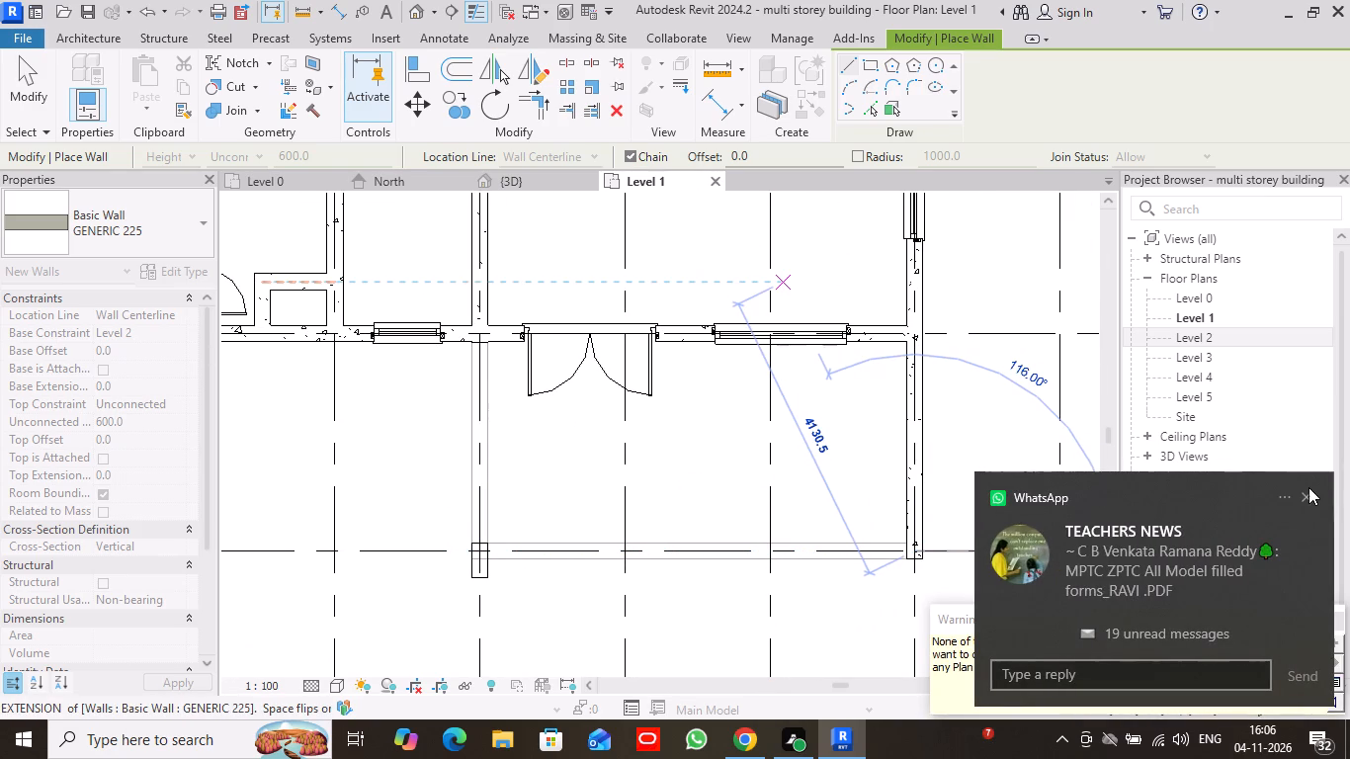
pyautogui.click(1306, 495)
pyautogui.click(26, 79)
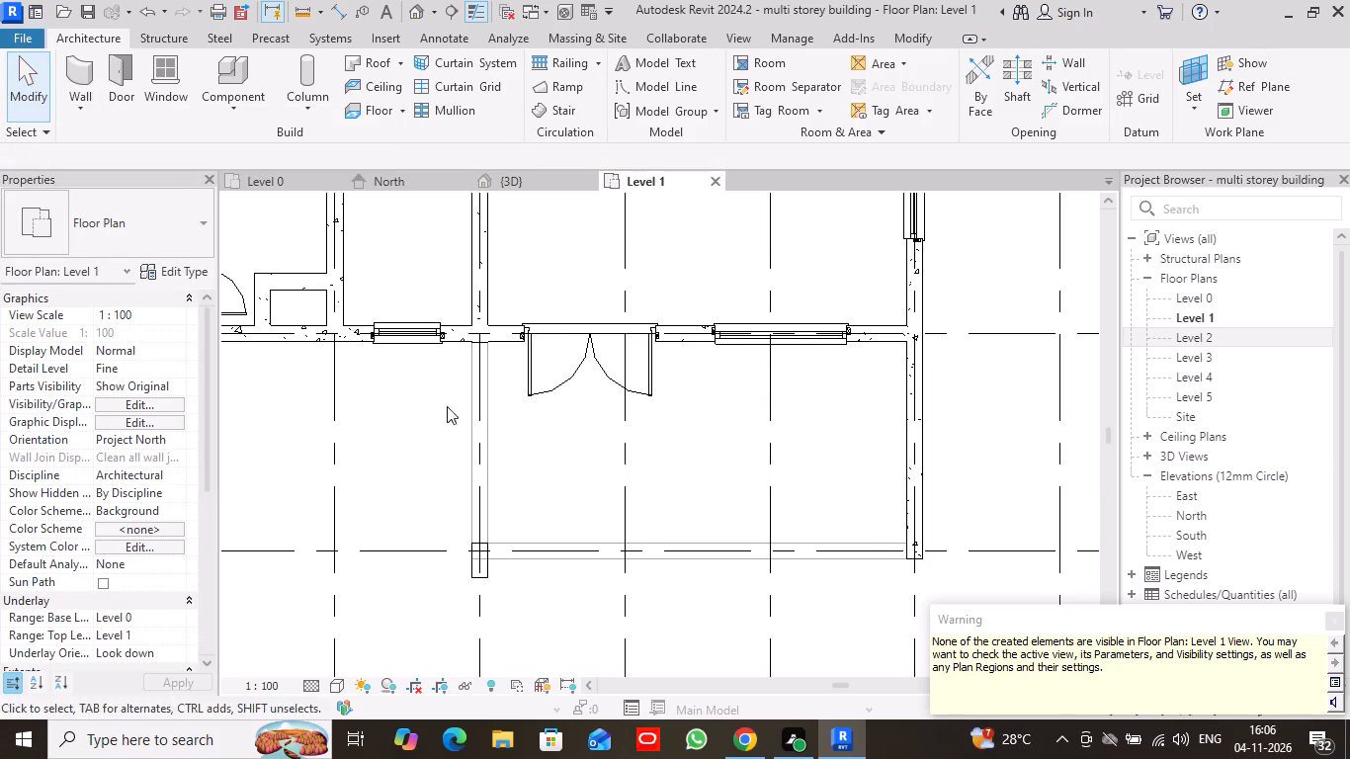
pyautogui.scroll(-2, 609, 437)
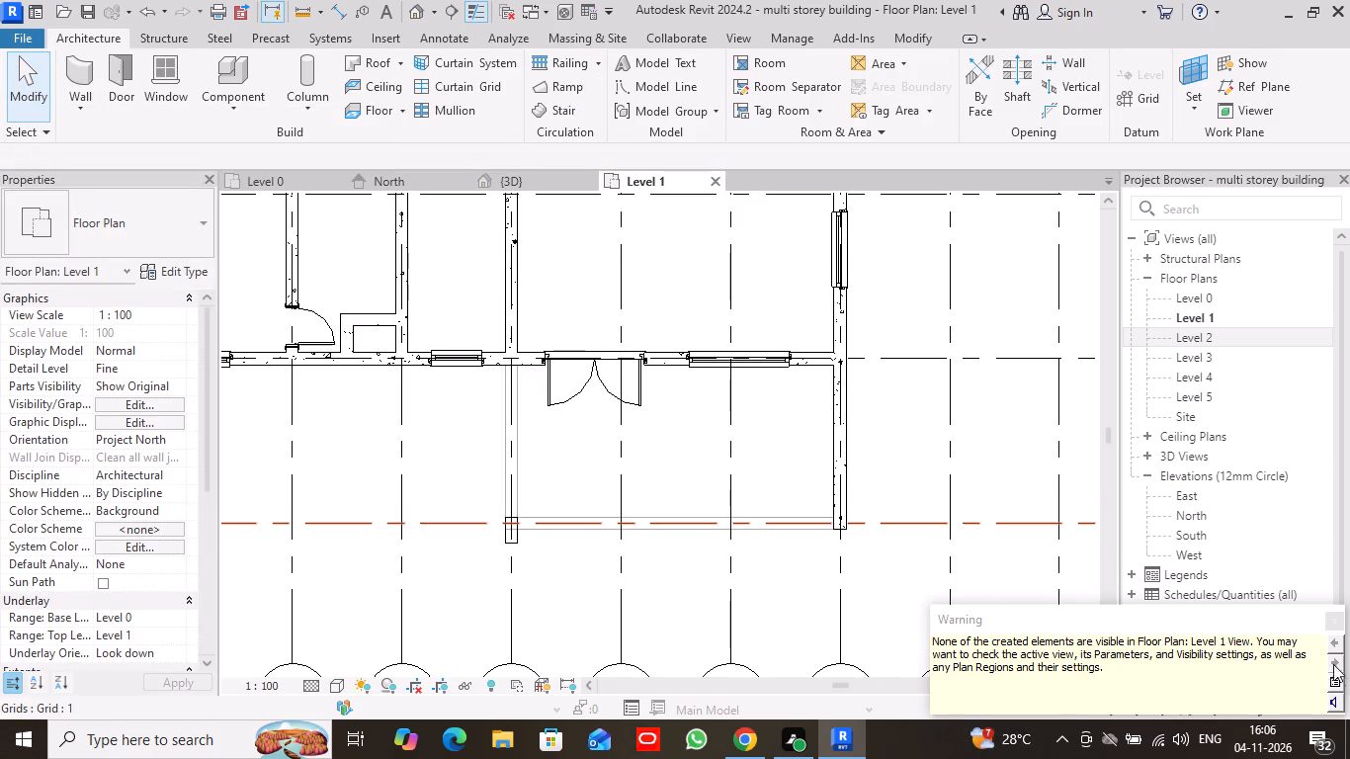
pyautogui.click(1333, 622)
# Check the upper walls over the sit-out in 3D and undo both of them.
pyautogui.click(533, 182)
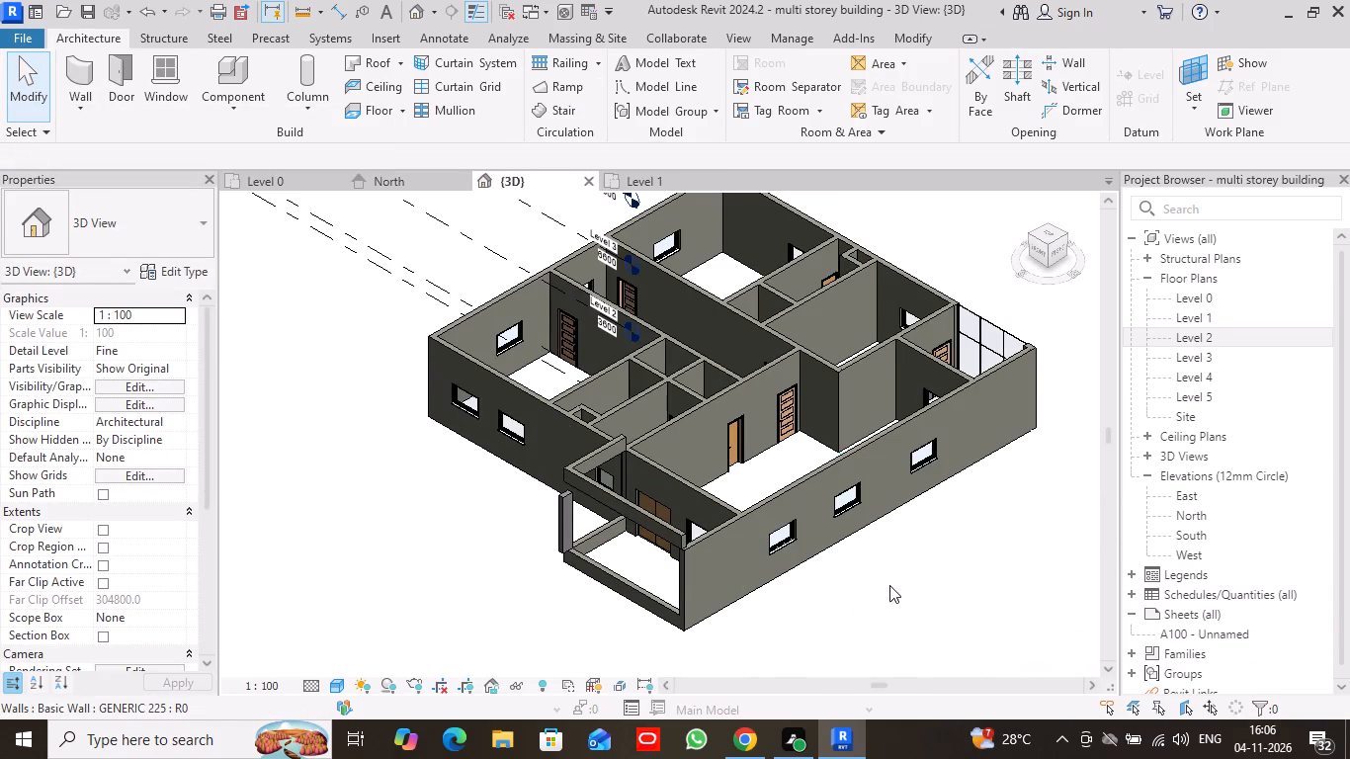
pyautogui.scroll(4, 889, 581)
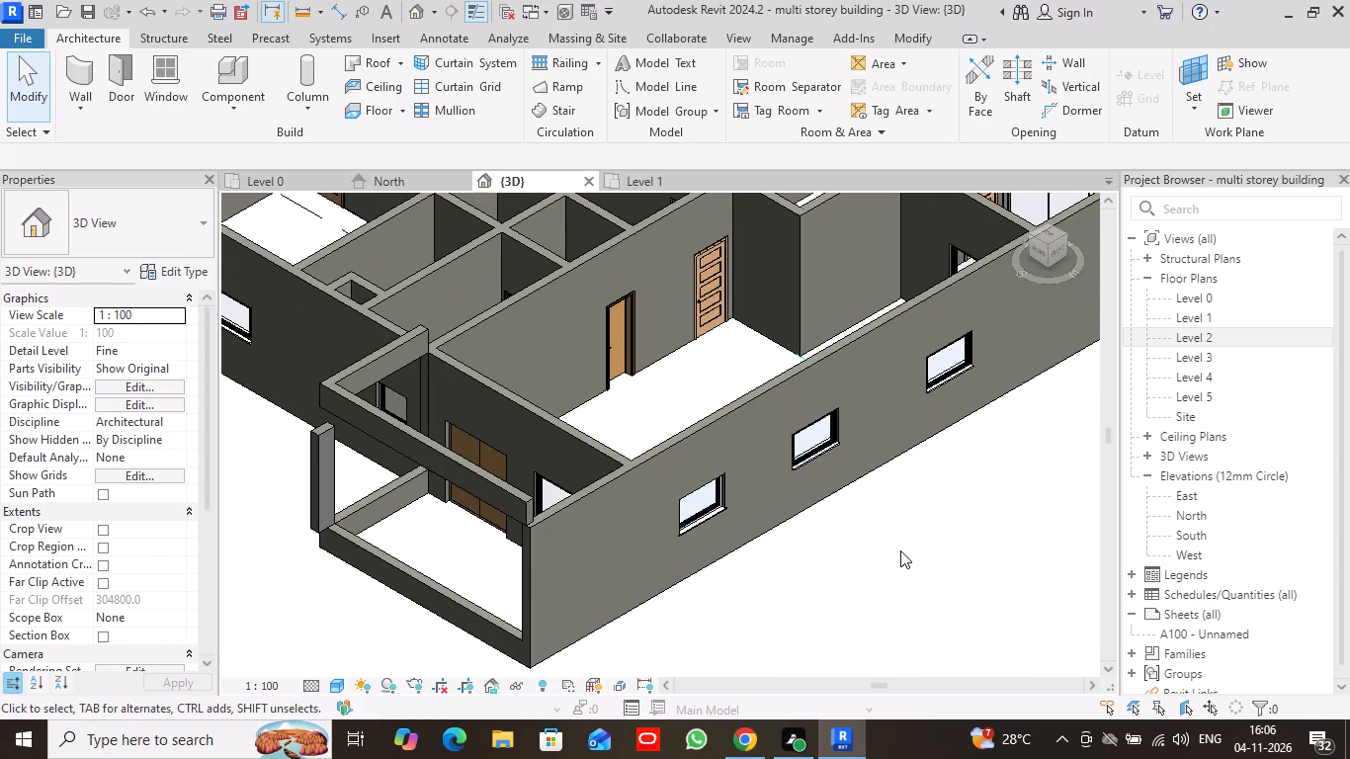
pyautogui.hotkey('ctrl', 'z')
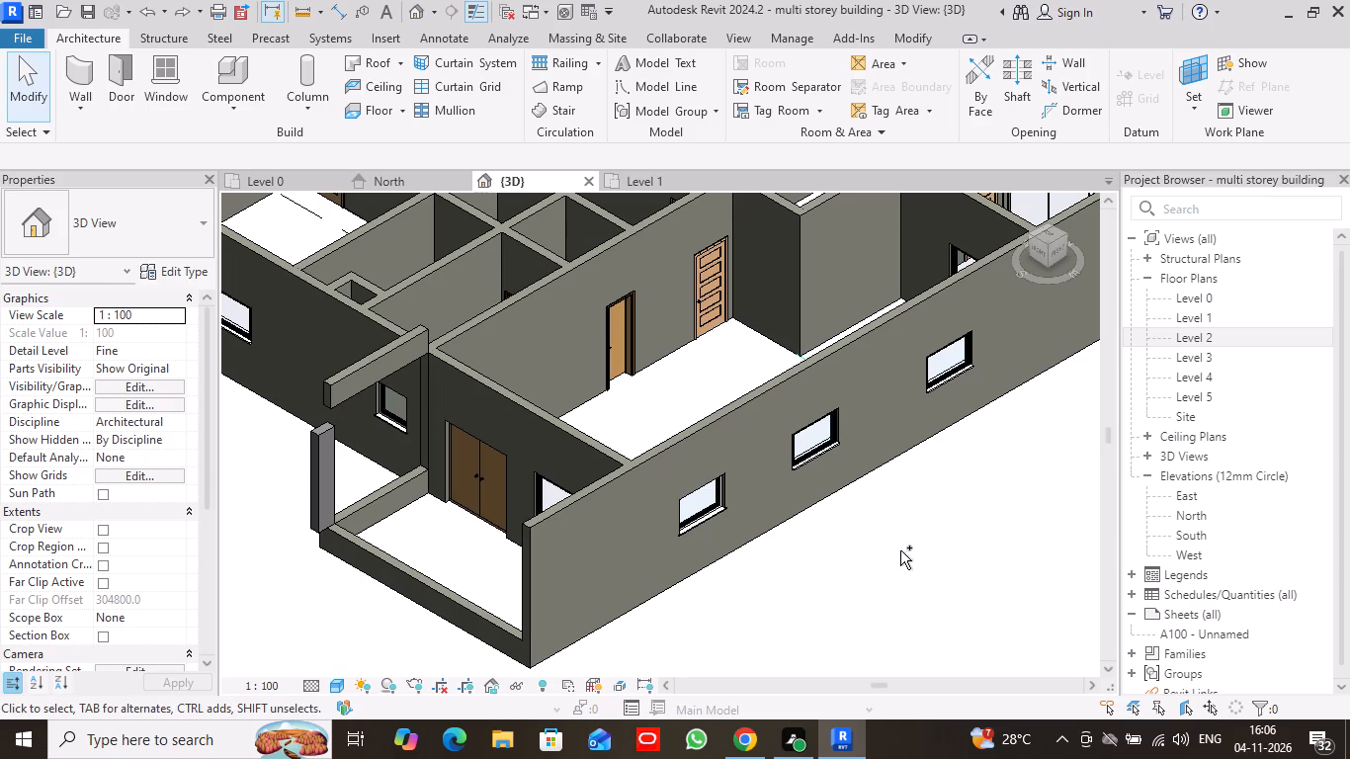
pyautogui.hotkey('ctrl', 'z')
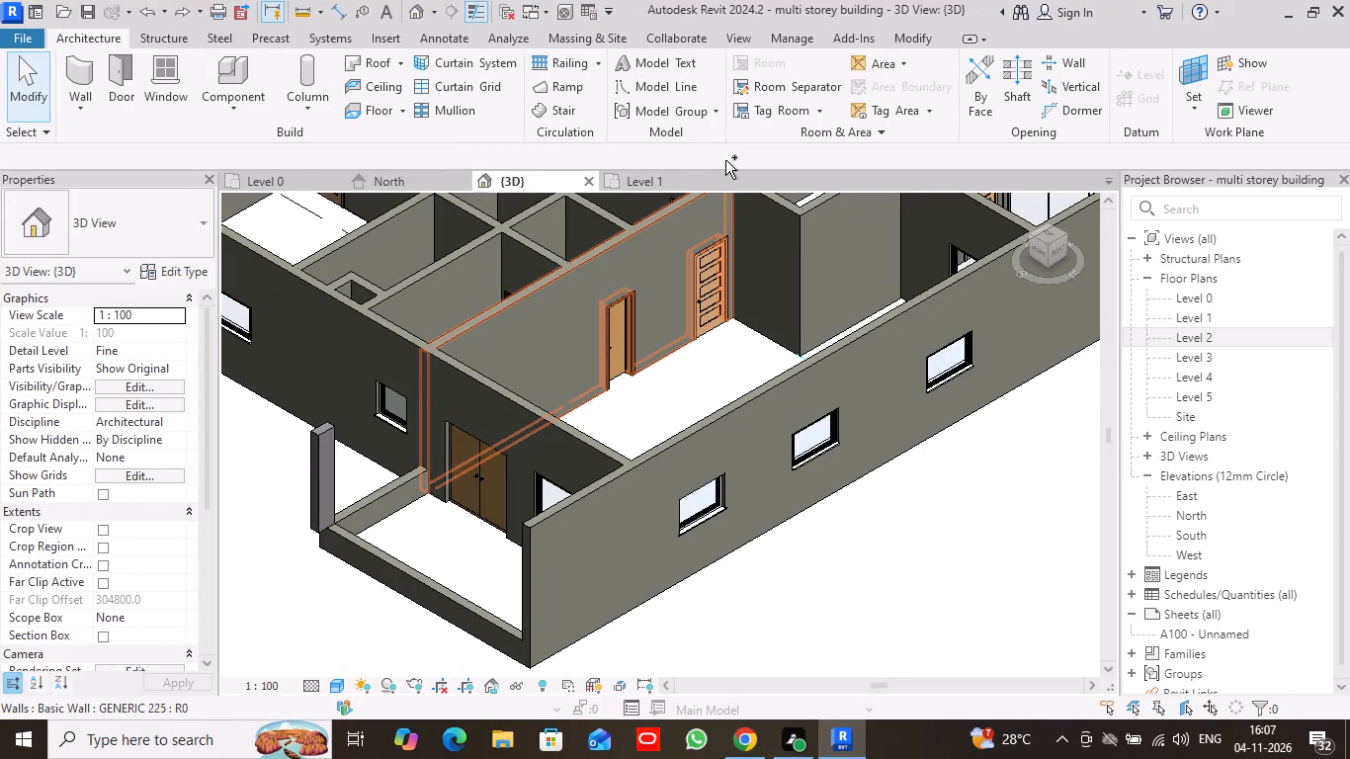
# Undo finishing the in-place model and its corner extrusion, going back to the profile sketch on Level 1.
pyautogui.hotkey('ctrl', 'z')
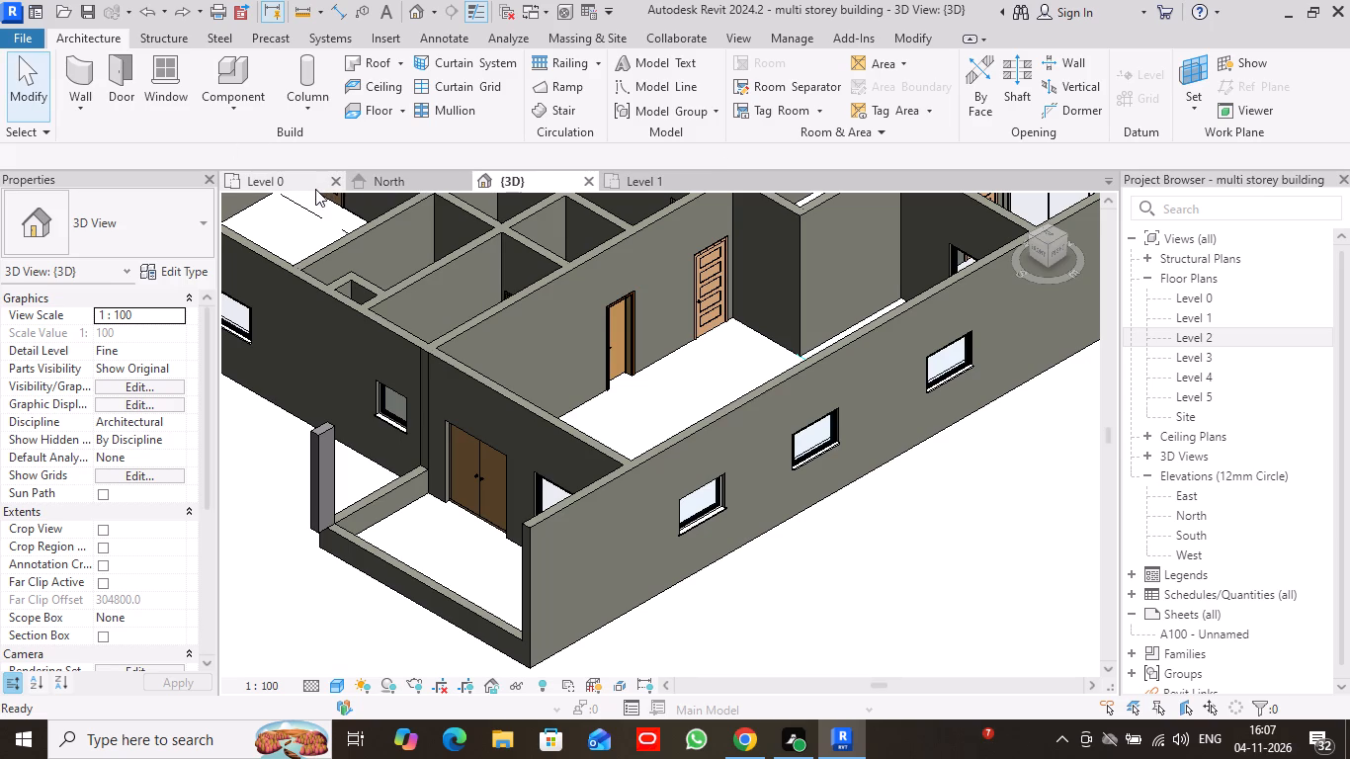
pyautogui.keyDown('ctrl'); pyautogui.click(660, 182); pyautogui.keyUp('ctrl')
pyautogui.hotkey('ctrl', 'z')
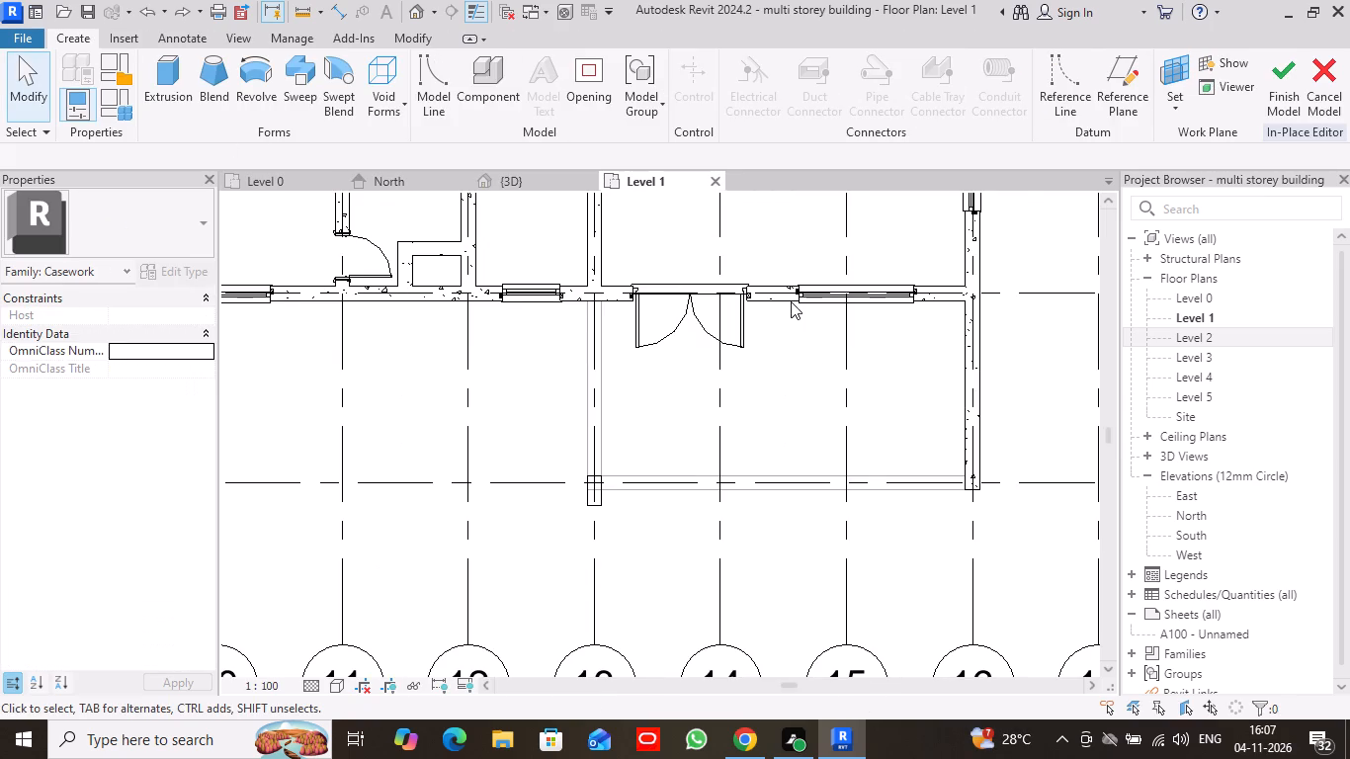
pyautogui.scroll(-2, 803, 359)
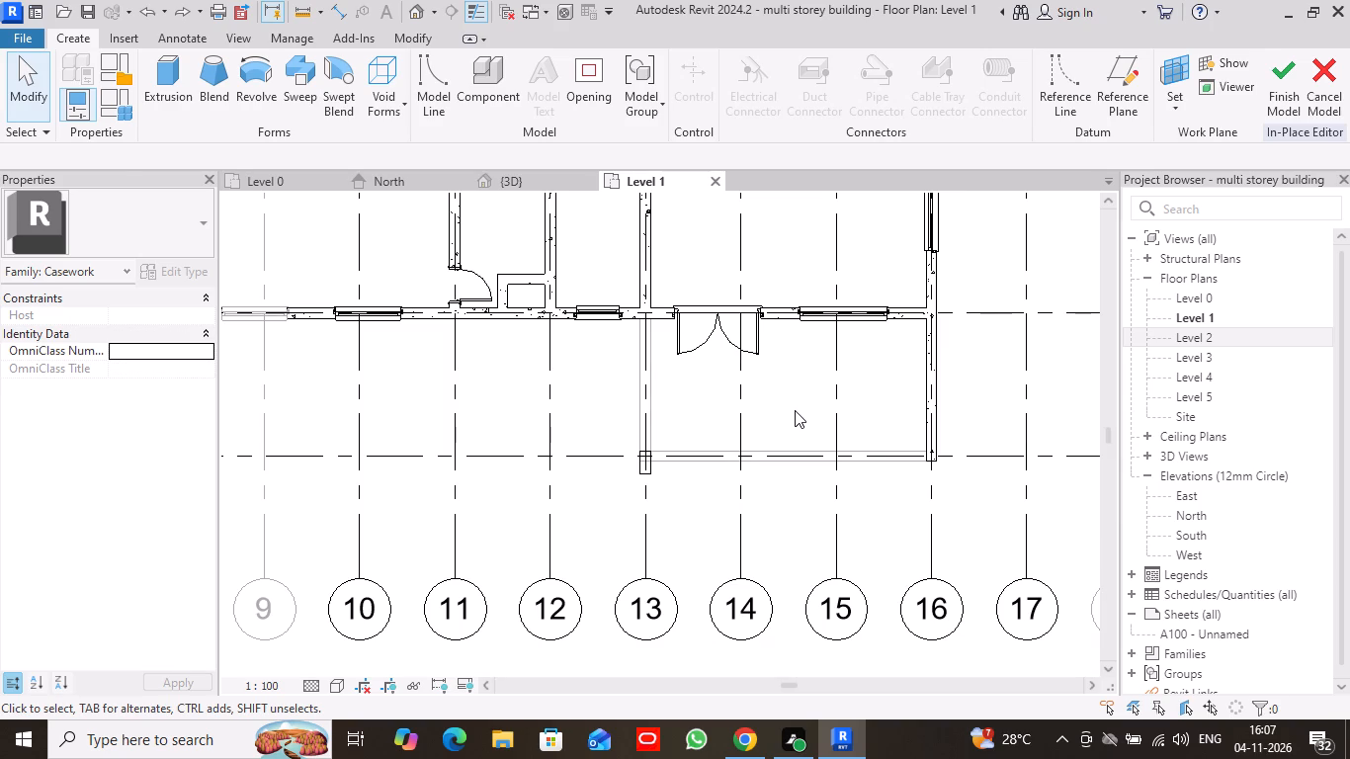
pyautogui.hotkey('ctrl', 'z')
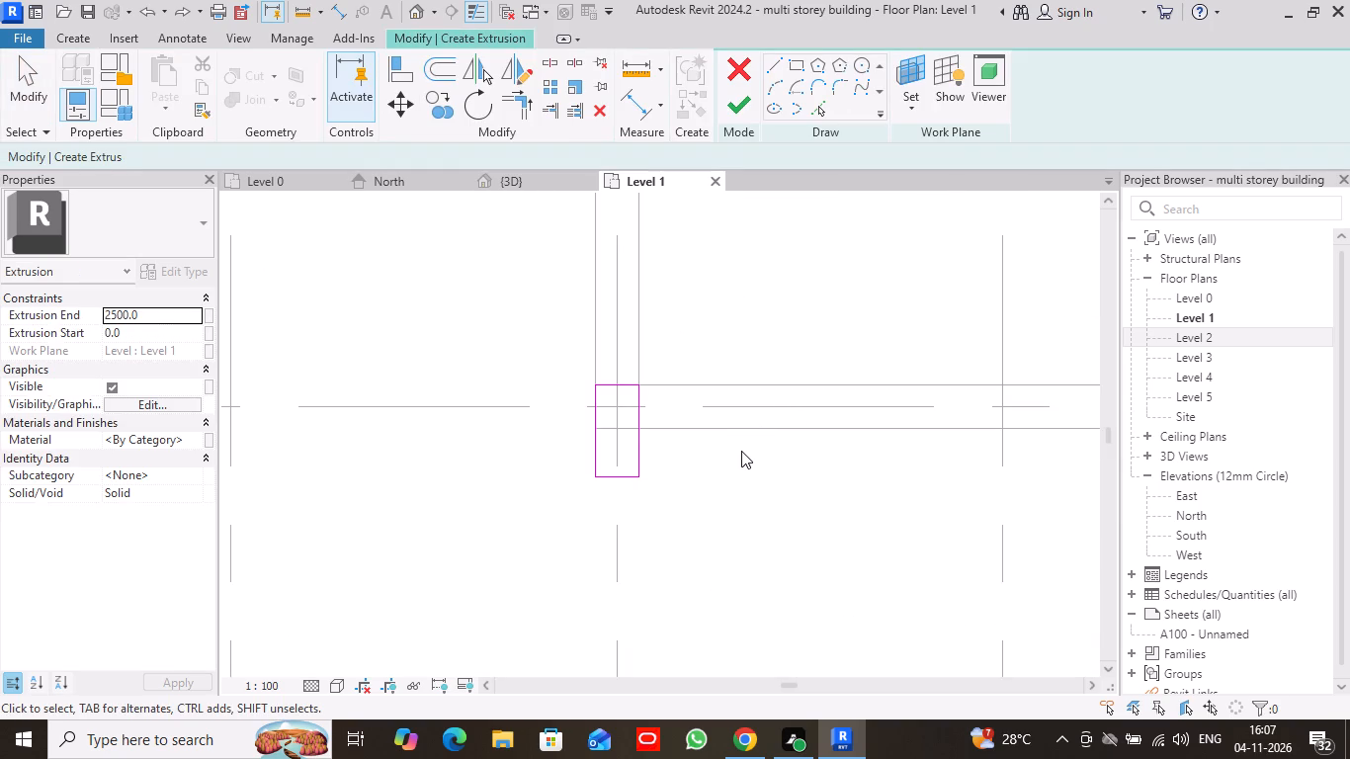
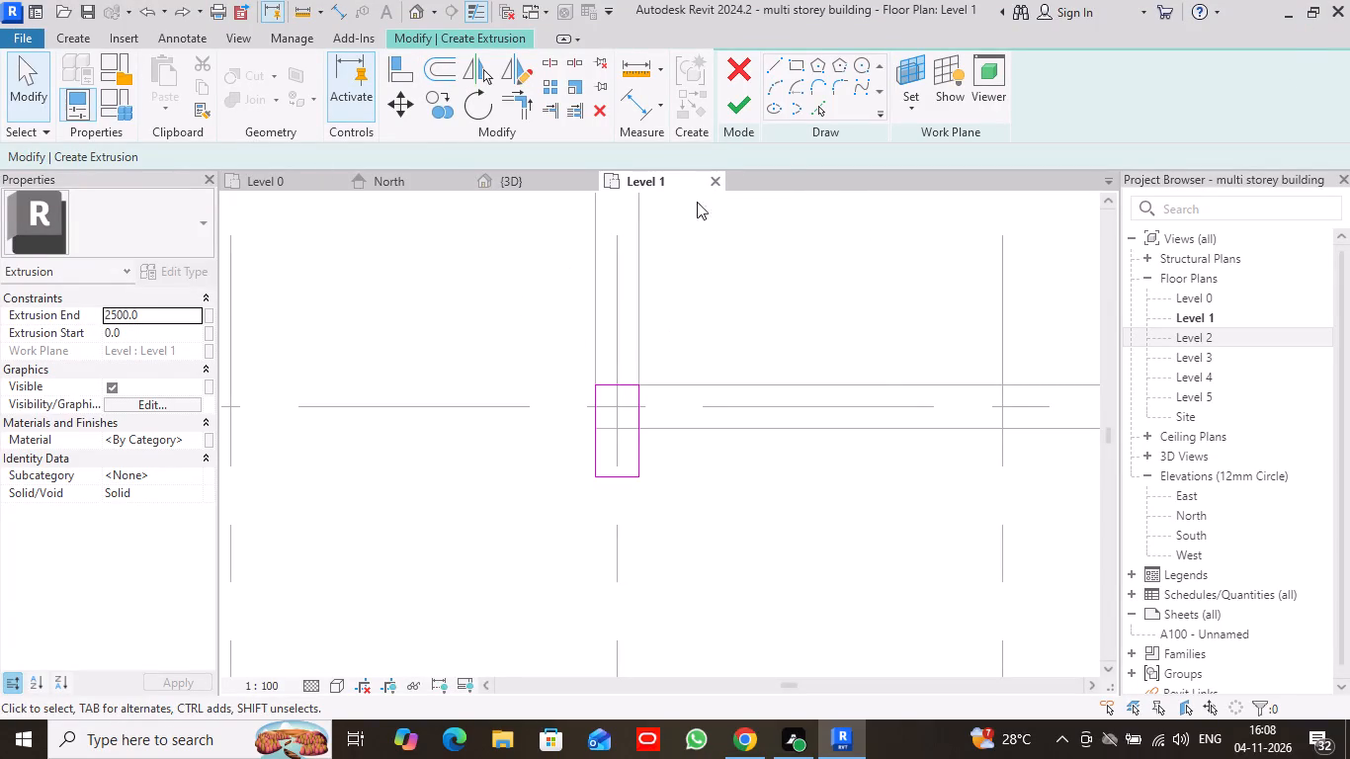
# Finish the profile sketch of the sit-out's corner column on Level 1 to re-create its extrusion.
pyautogui.click(79, 41)
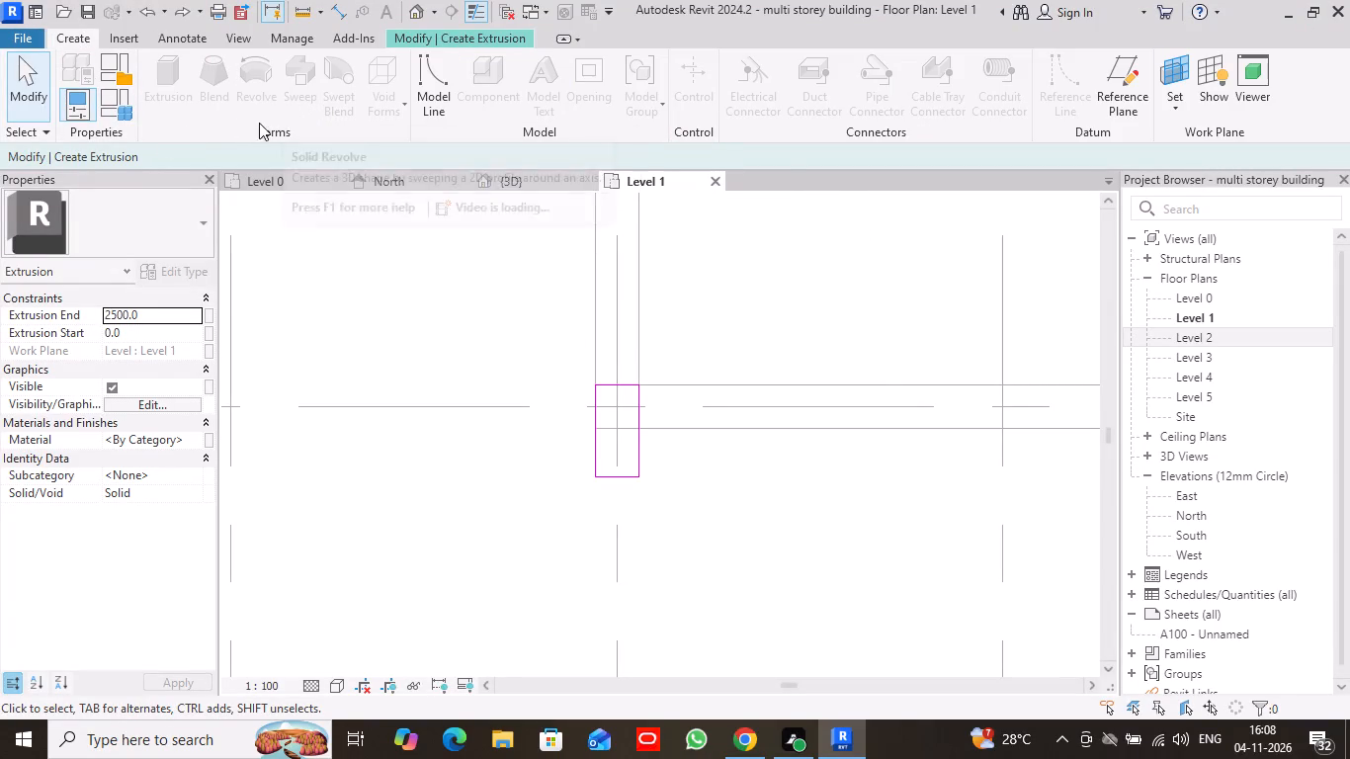
pyautogui.click(479, 35)
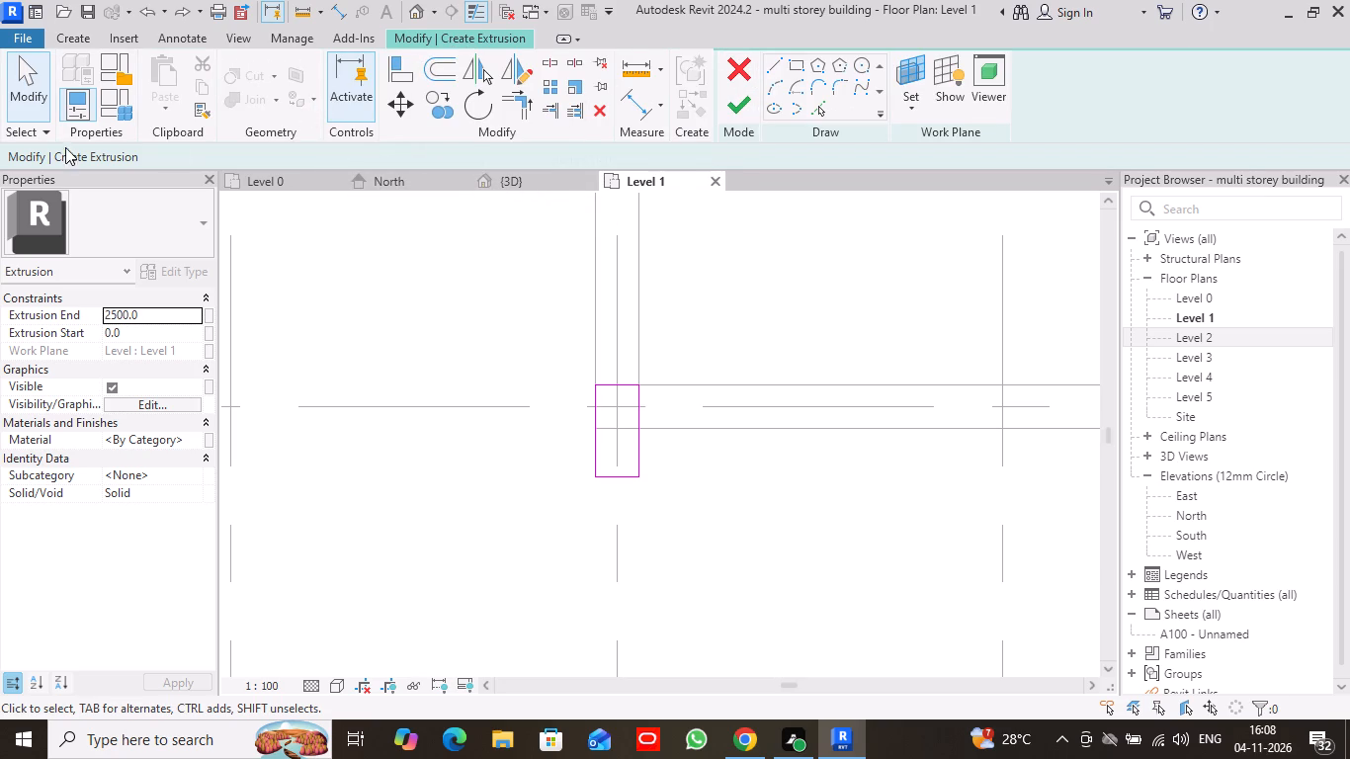
pyautogui.click(27, 99)
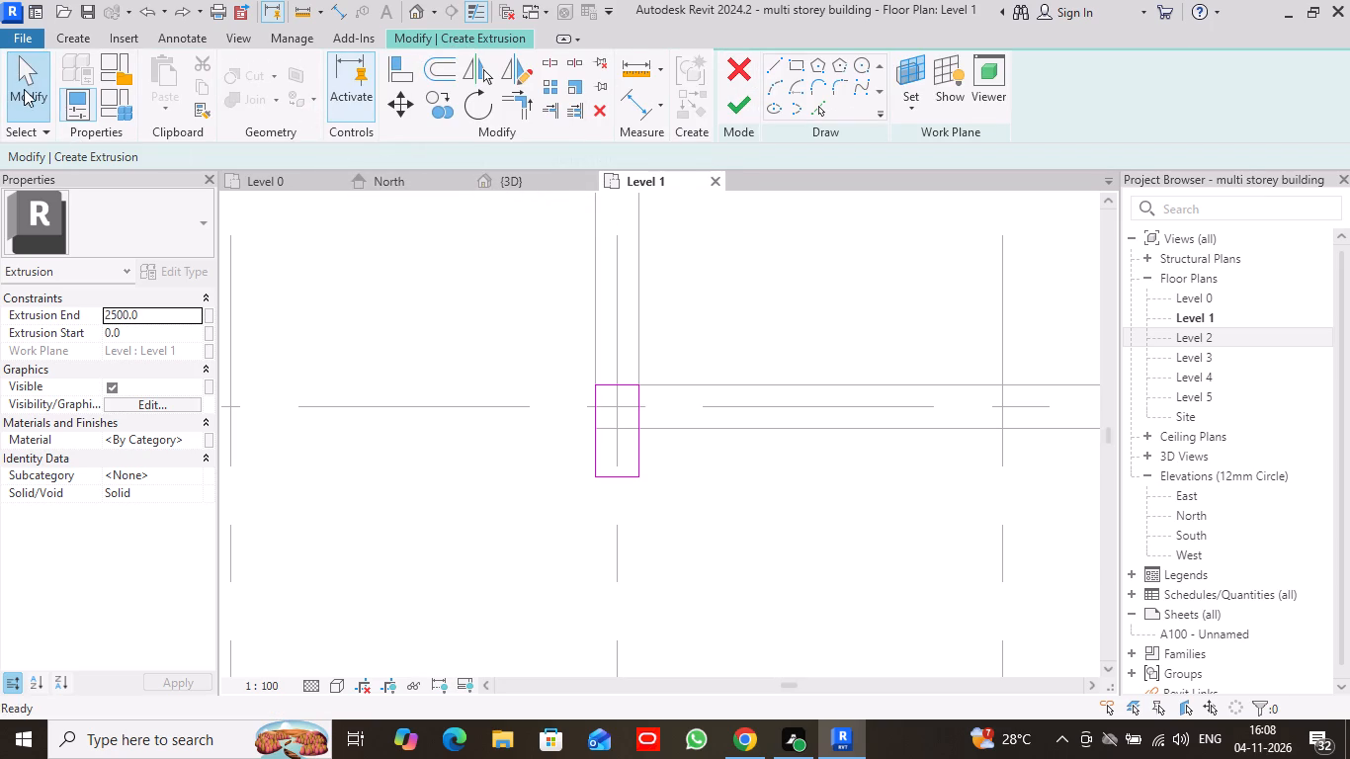
pyautogui.click(19, 84)
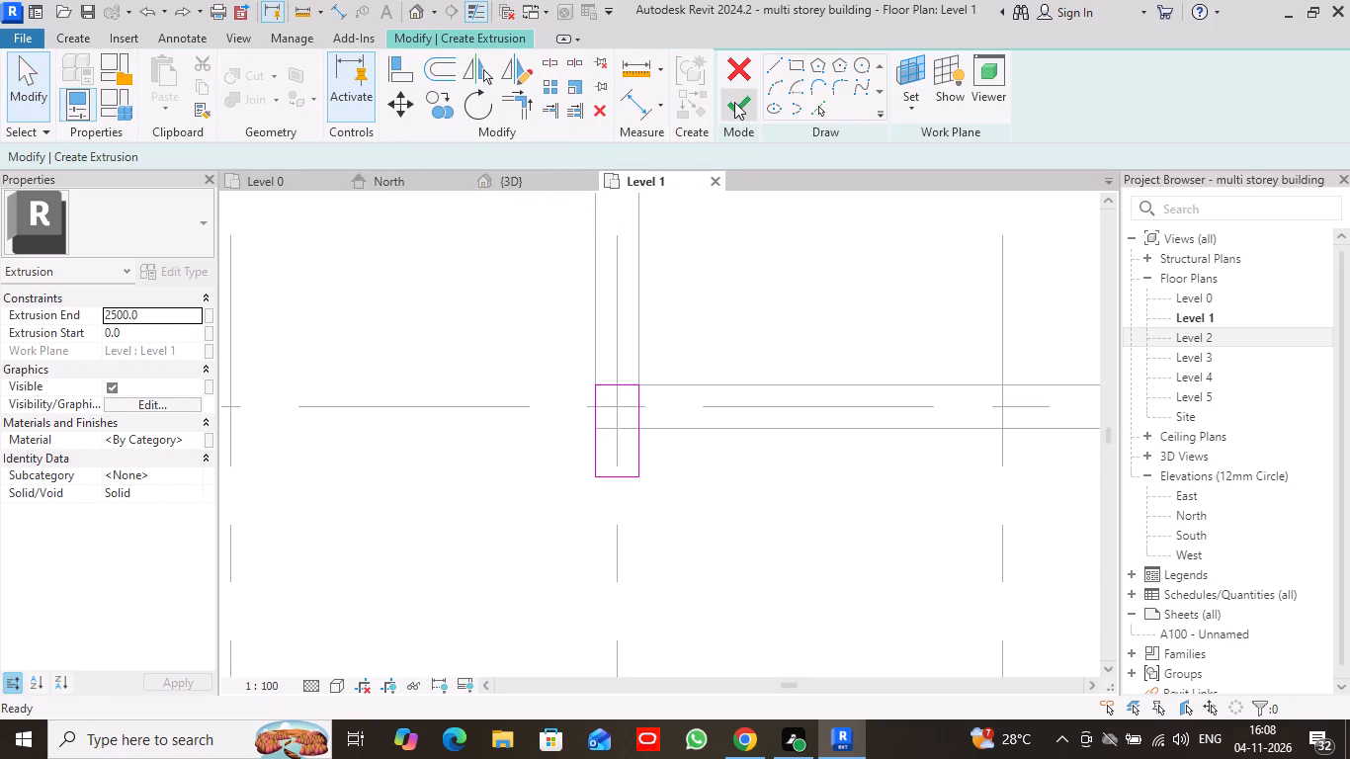
pyautogui.click(733, 103)
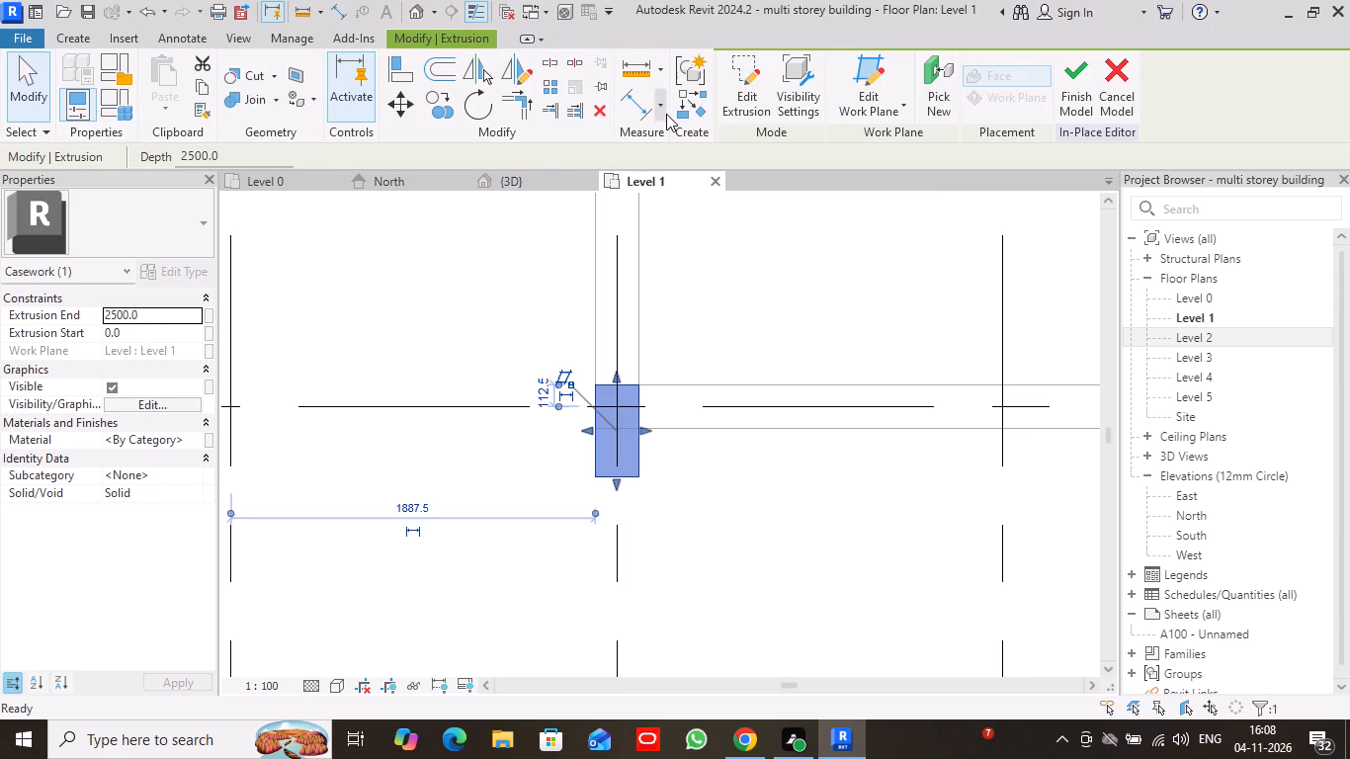
# Start a solid Sweep and create its path on Level 0 by picking the four edges of the sit-out's corner column.
pyautogui.click(80, 42)
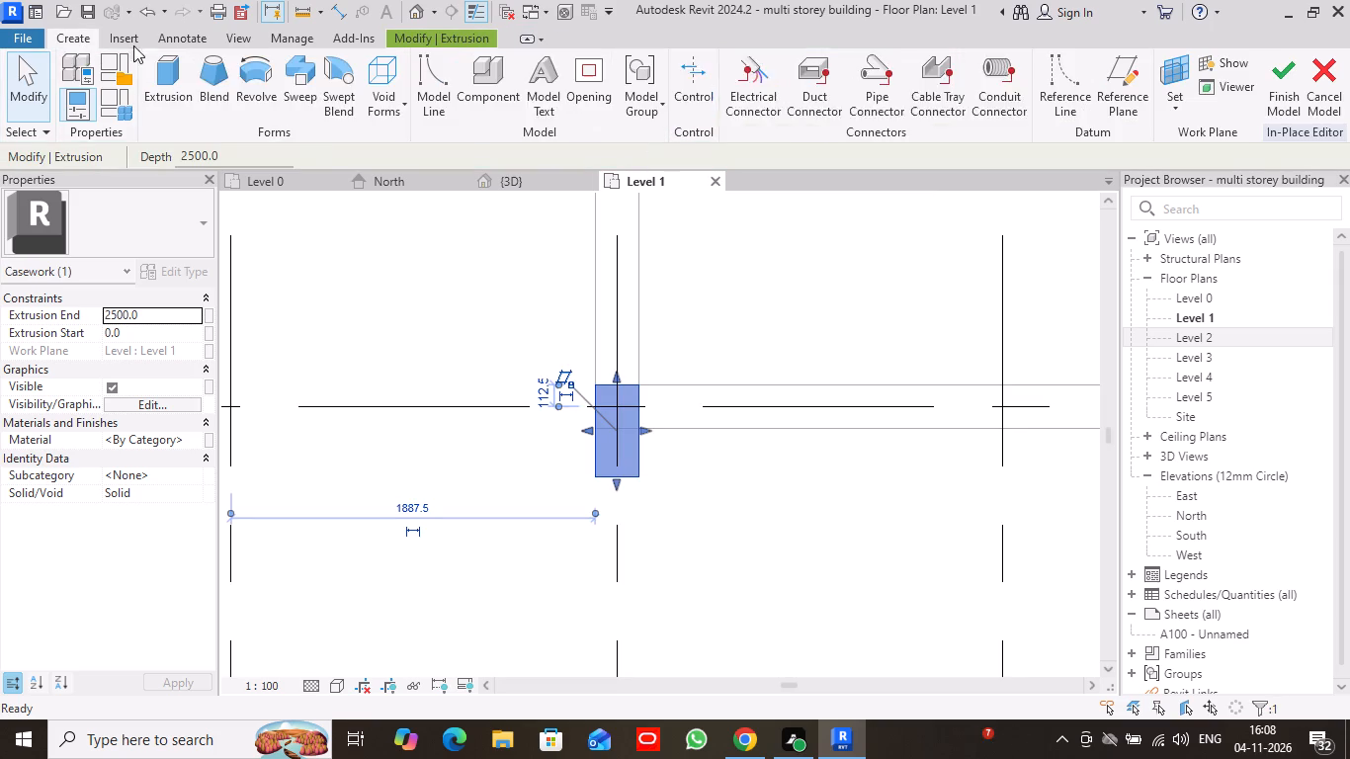
pyautogui.click(308, 97)
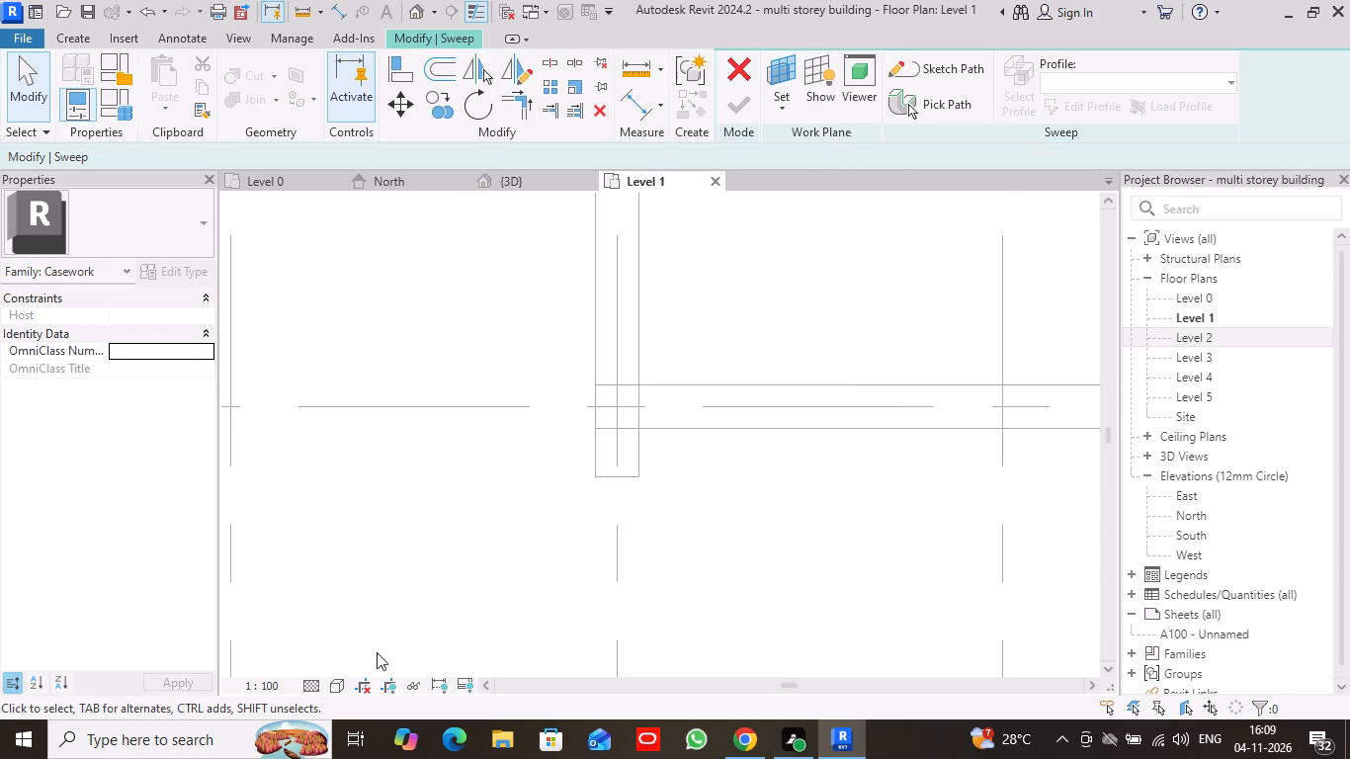
pyautogui.click(342, 682)
pyautogui.click(413, 585)
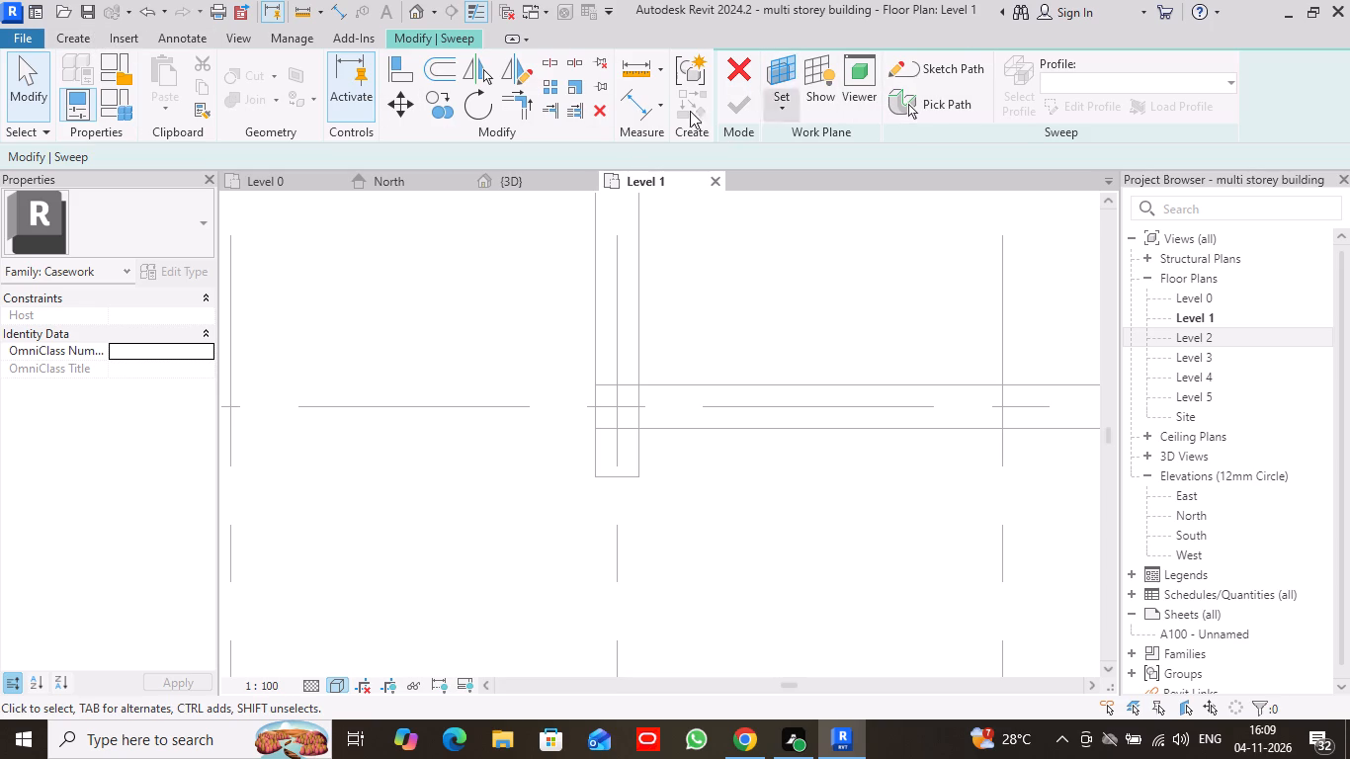
pyautogui.click(17, 68)
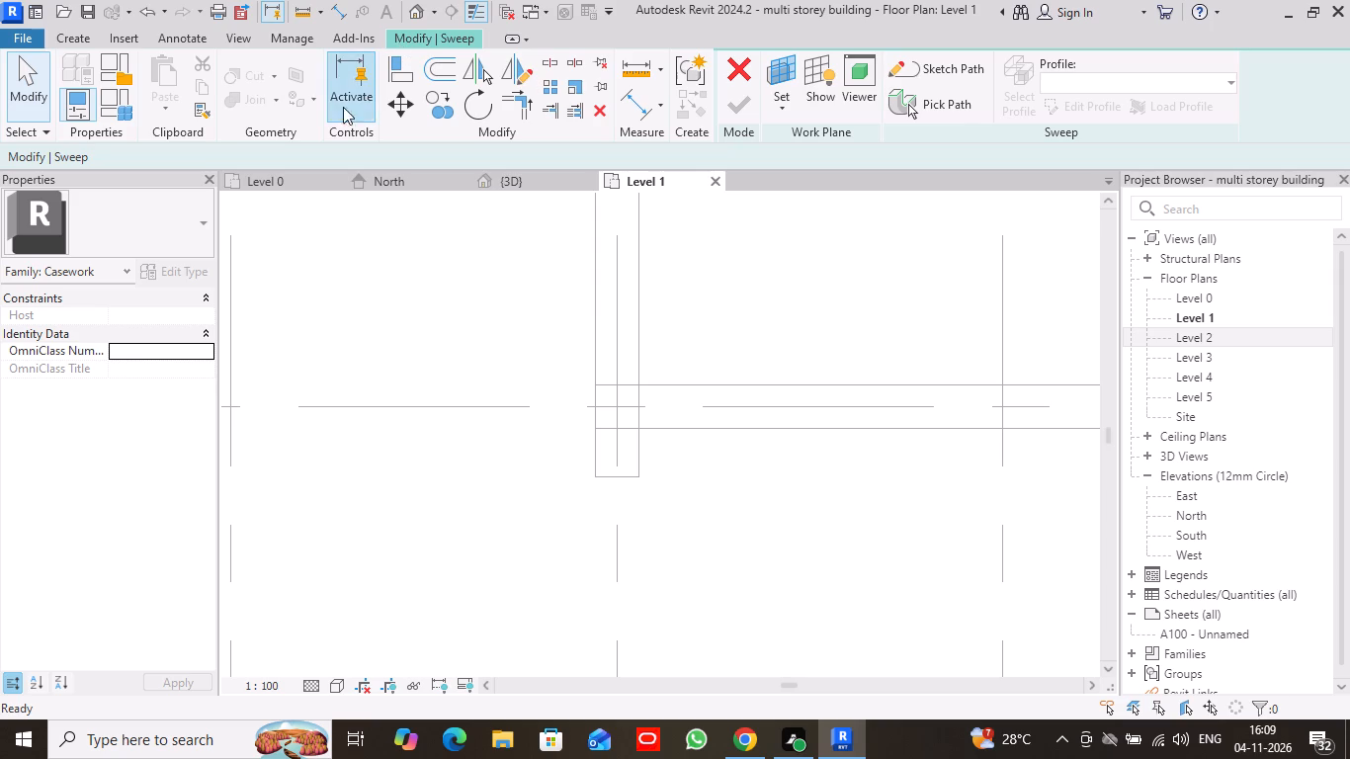
pyautogui.click(622, 436)
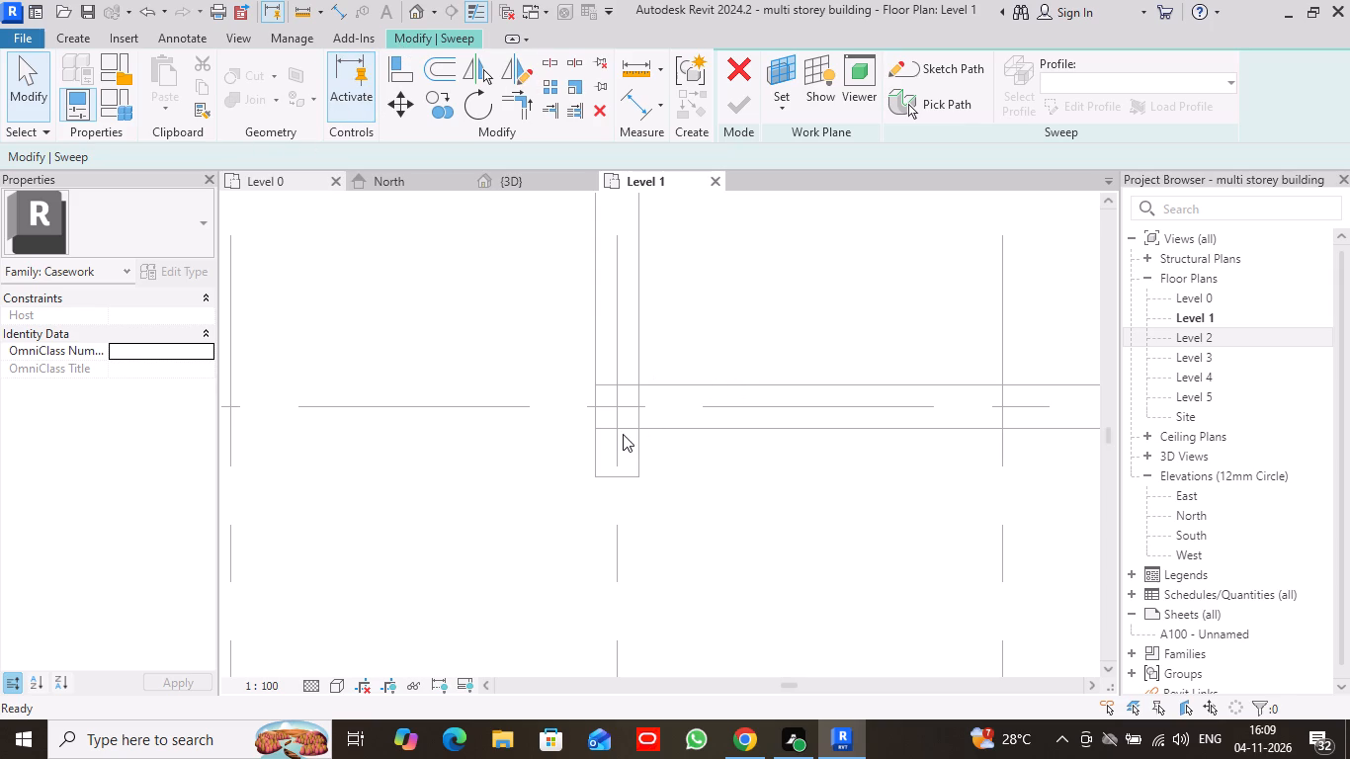
pyautogui.click(630, 449)
pyautogui.tripleClick(258, 444)
pyautogui.scroll(-3, 326, 396)
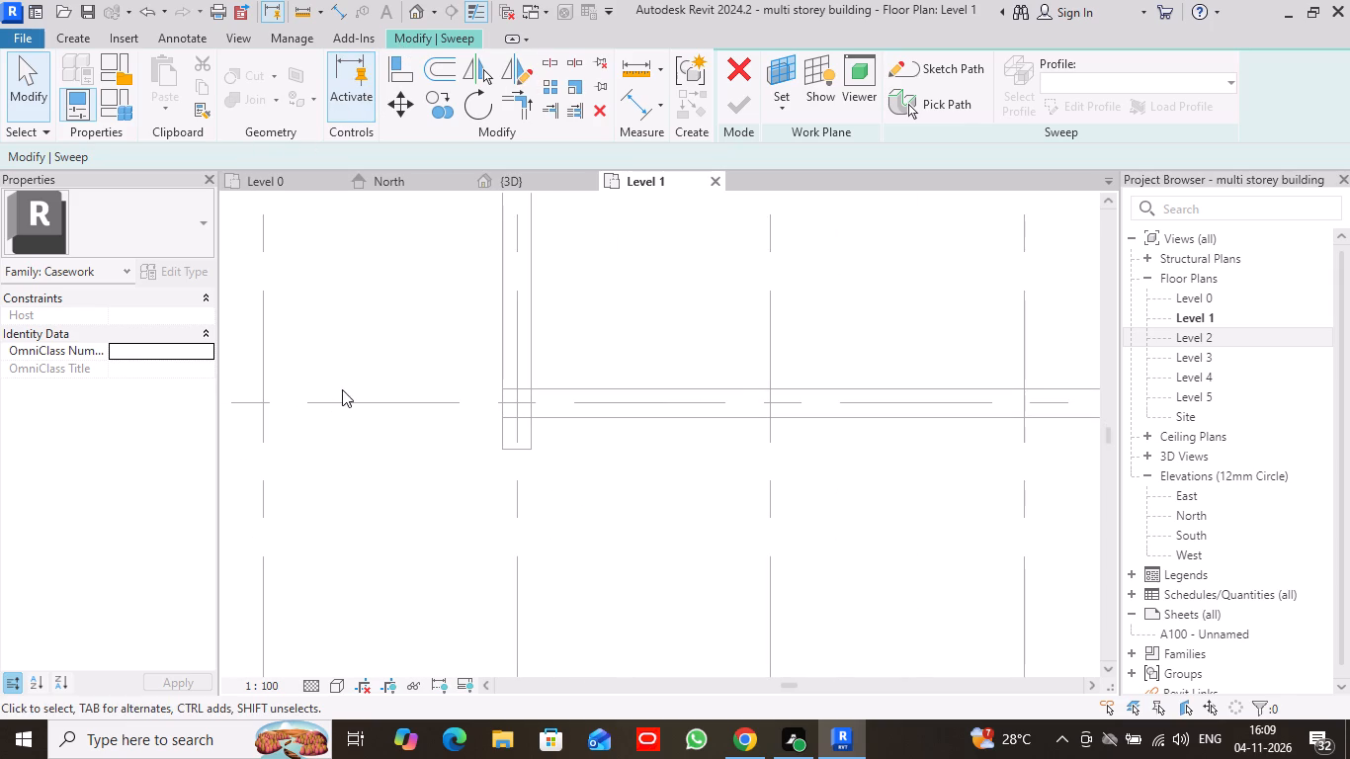
pyautogui.click(301, 180)
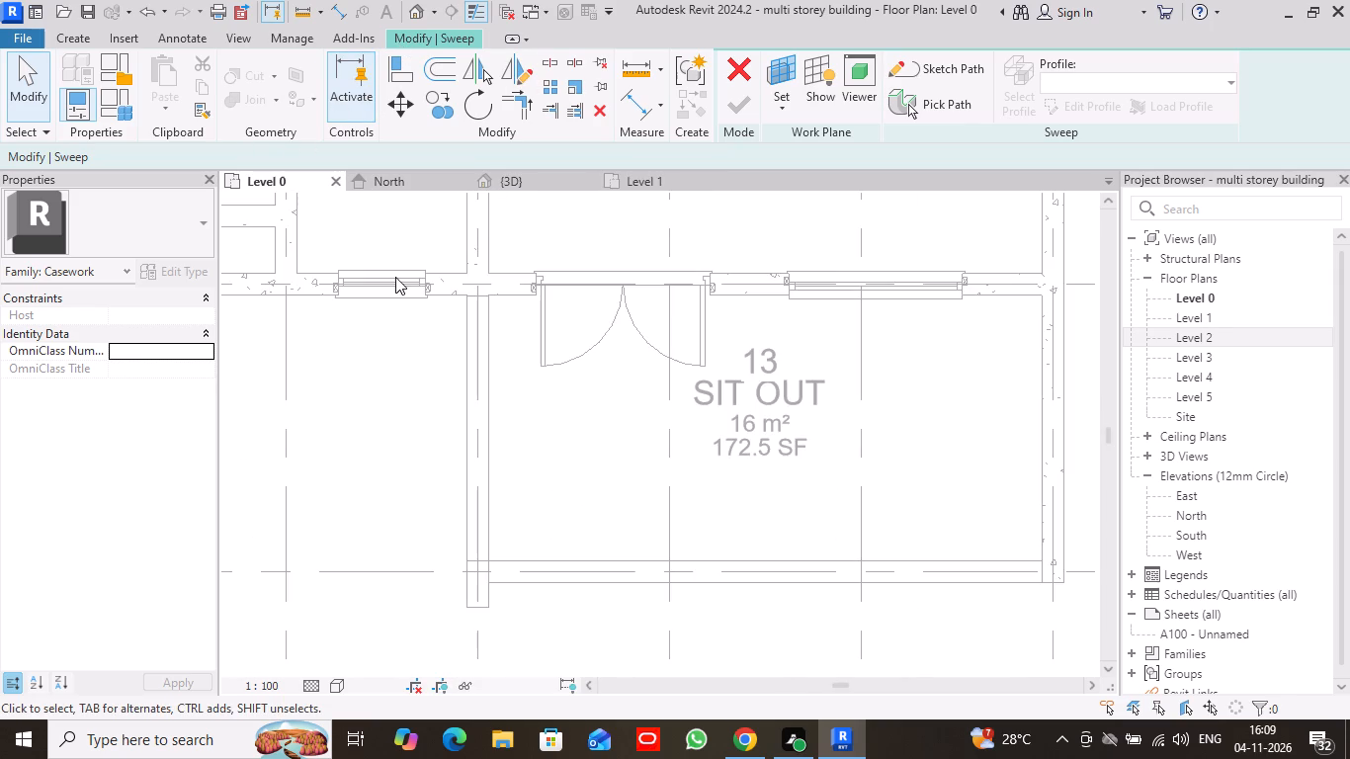
pyautogui.scroll(-1, 565, 443)
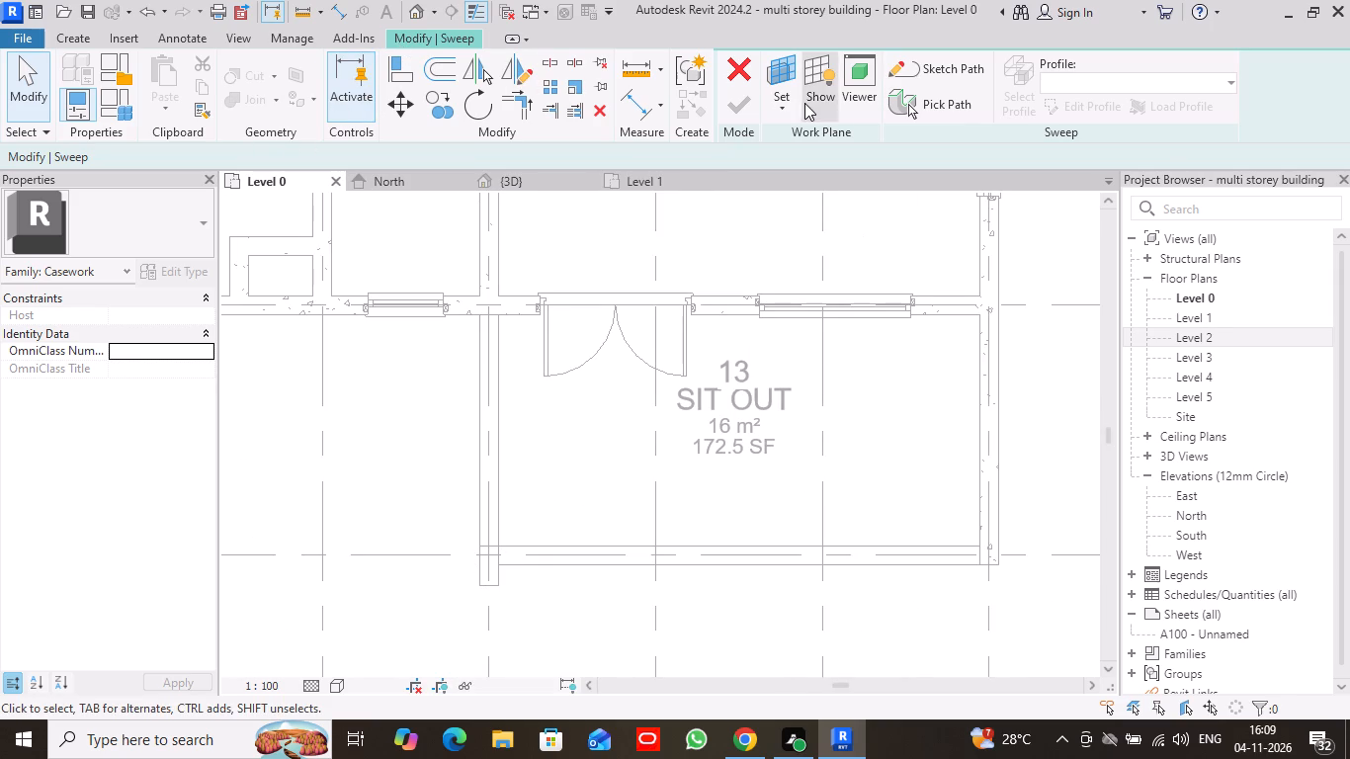
pyautogui.click(726, 110)
pyautogui.click(945, 74)
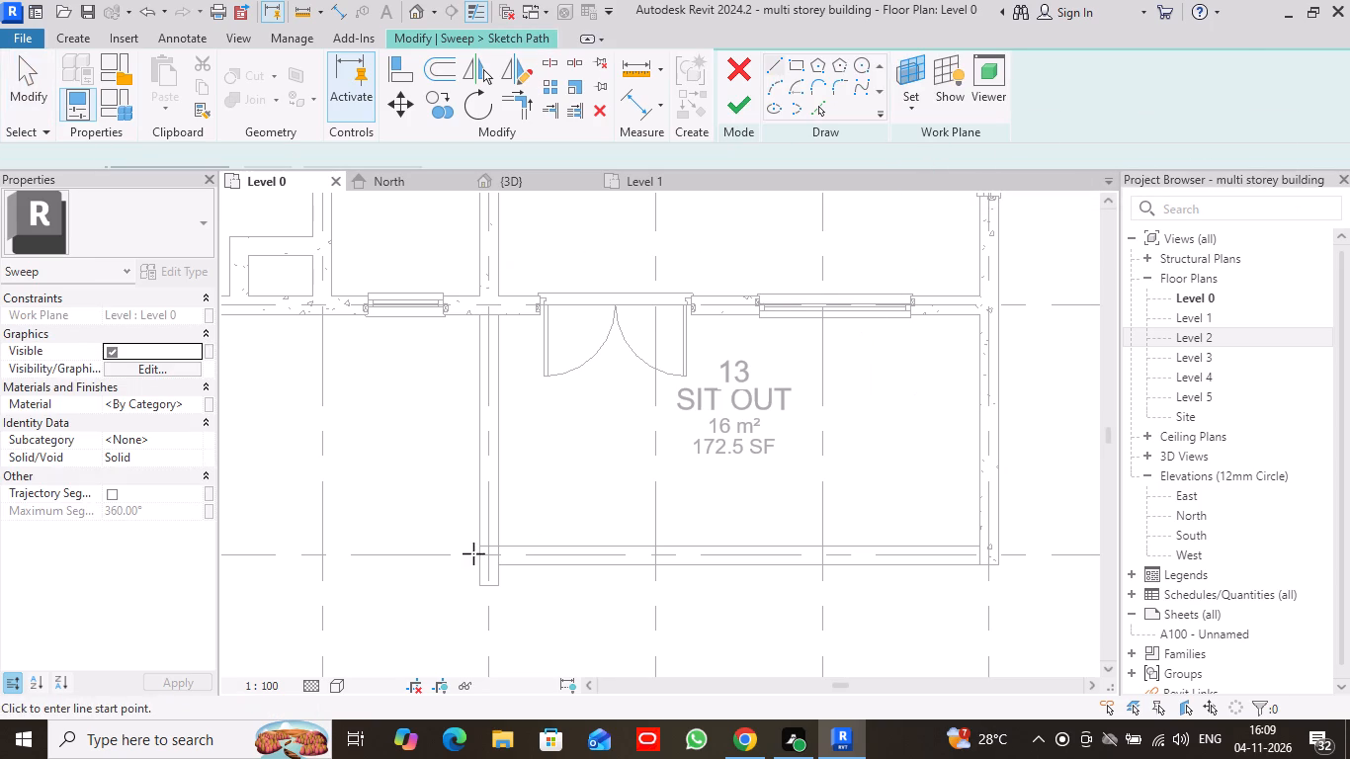
pyautogui.click(820, 111)
pyautogui.scroll(4, 513, 548)
pyautogui.moveTo(541, 524); pyautogui.dragTo(650, 431, button='middle')
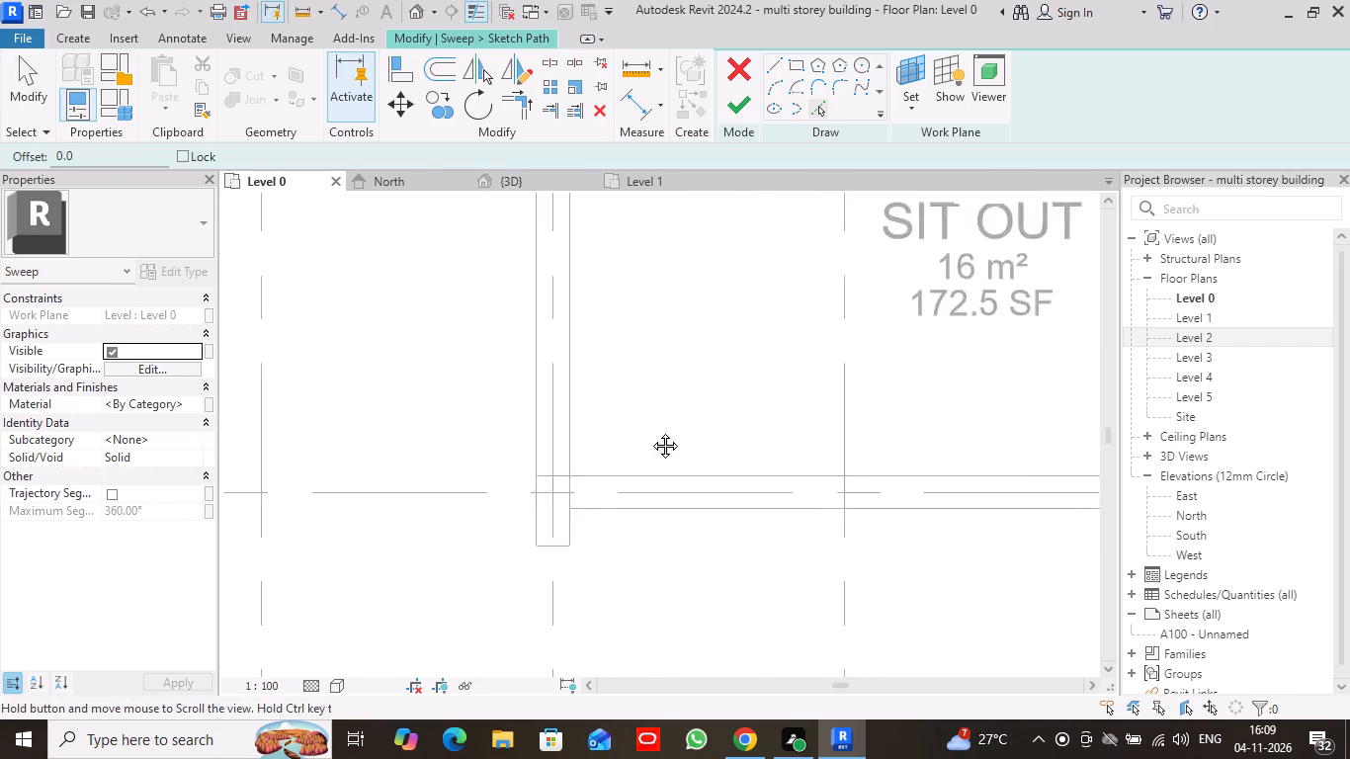
pyautogui.moveTo(650, 431); pyautogui.dragTo(696, 397, button='middle')
pyautogui.scroll(1, 696, 397)
pyautogui.scroll(5, 615, 513)
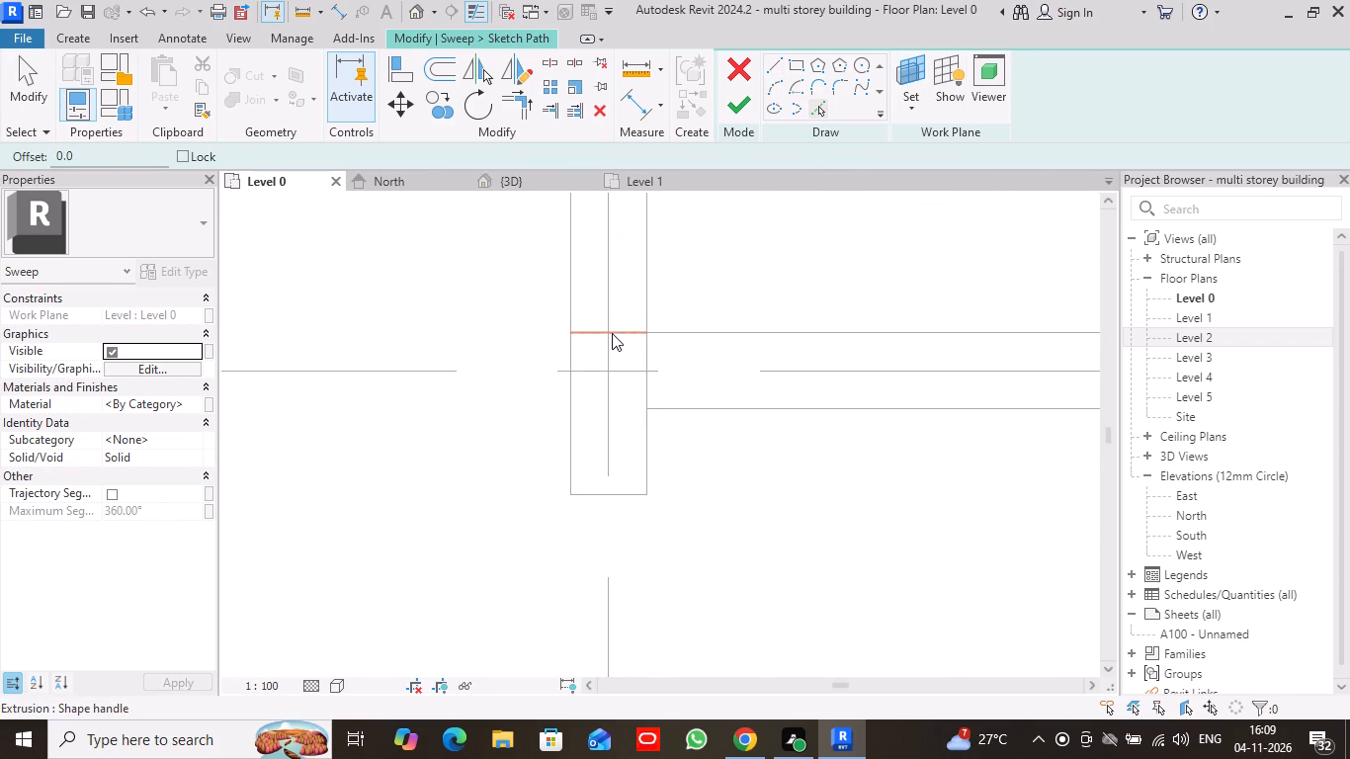
pyautogui.click(612, 333)
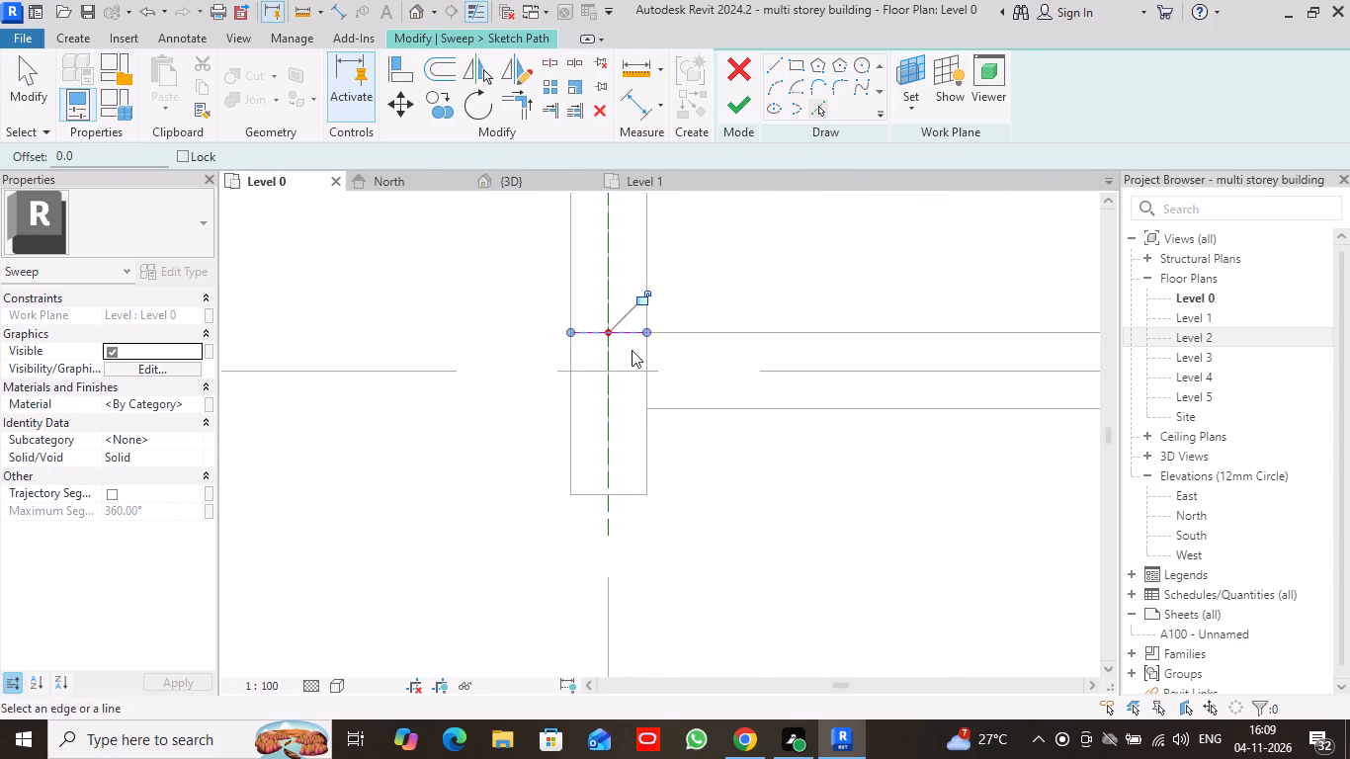
pyautogui.click(650, 386)
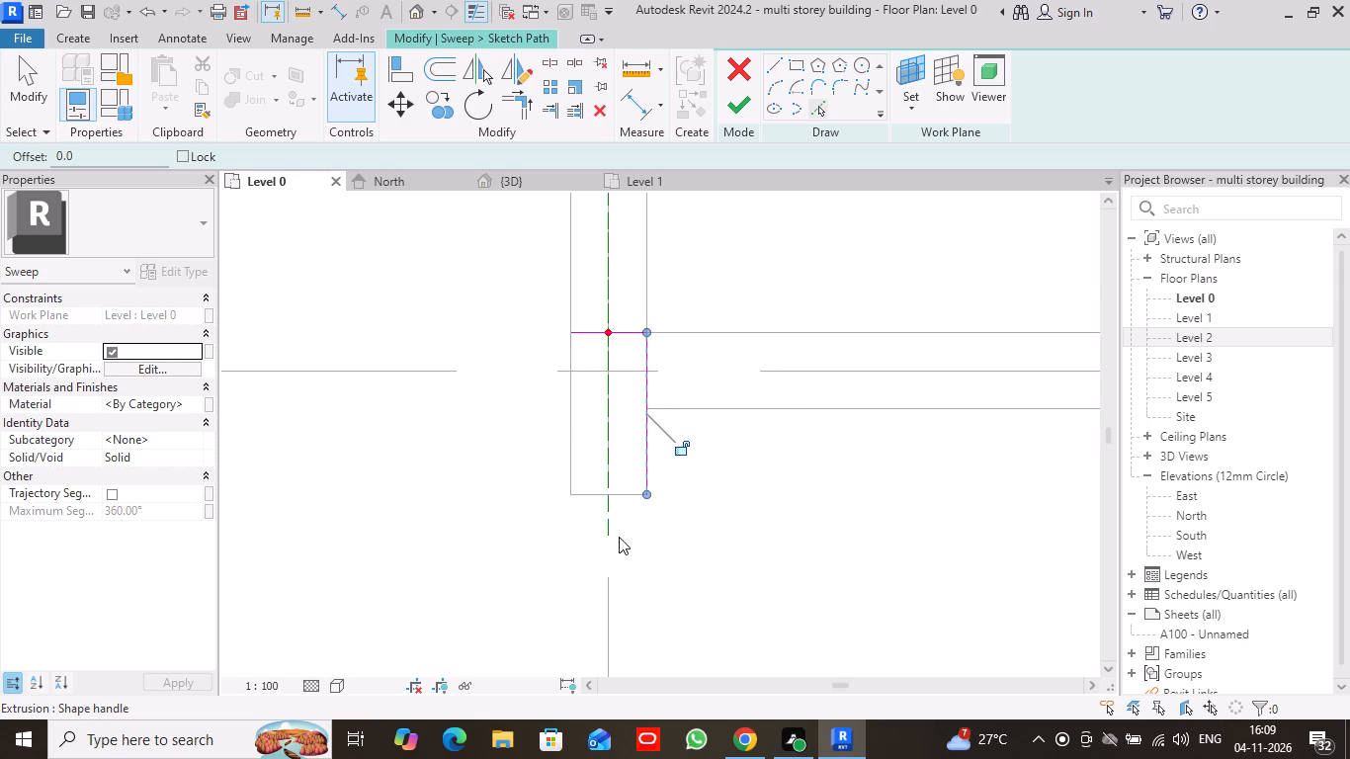
pyautogui.click(622, 495)
pyautogui.click(570, 416)
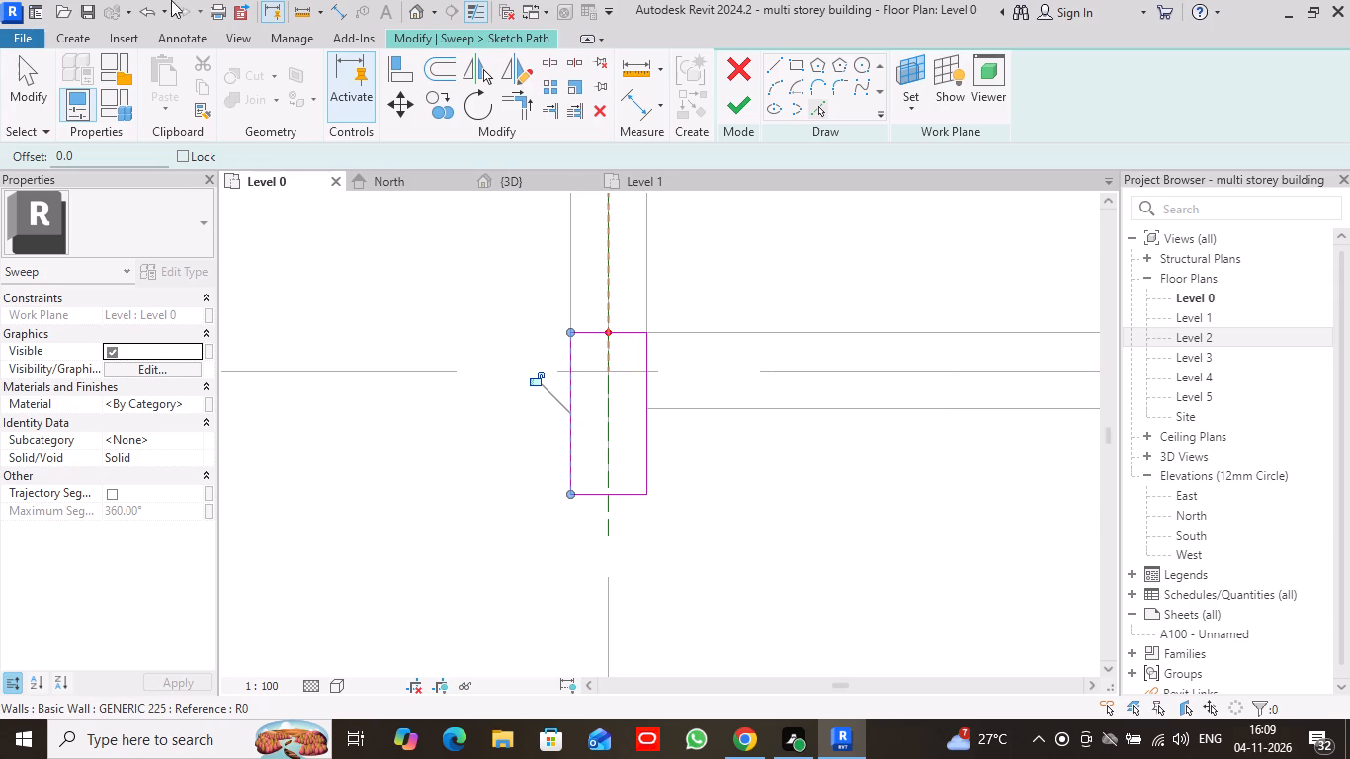
pyautogui.click(728, 114)
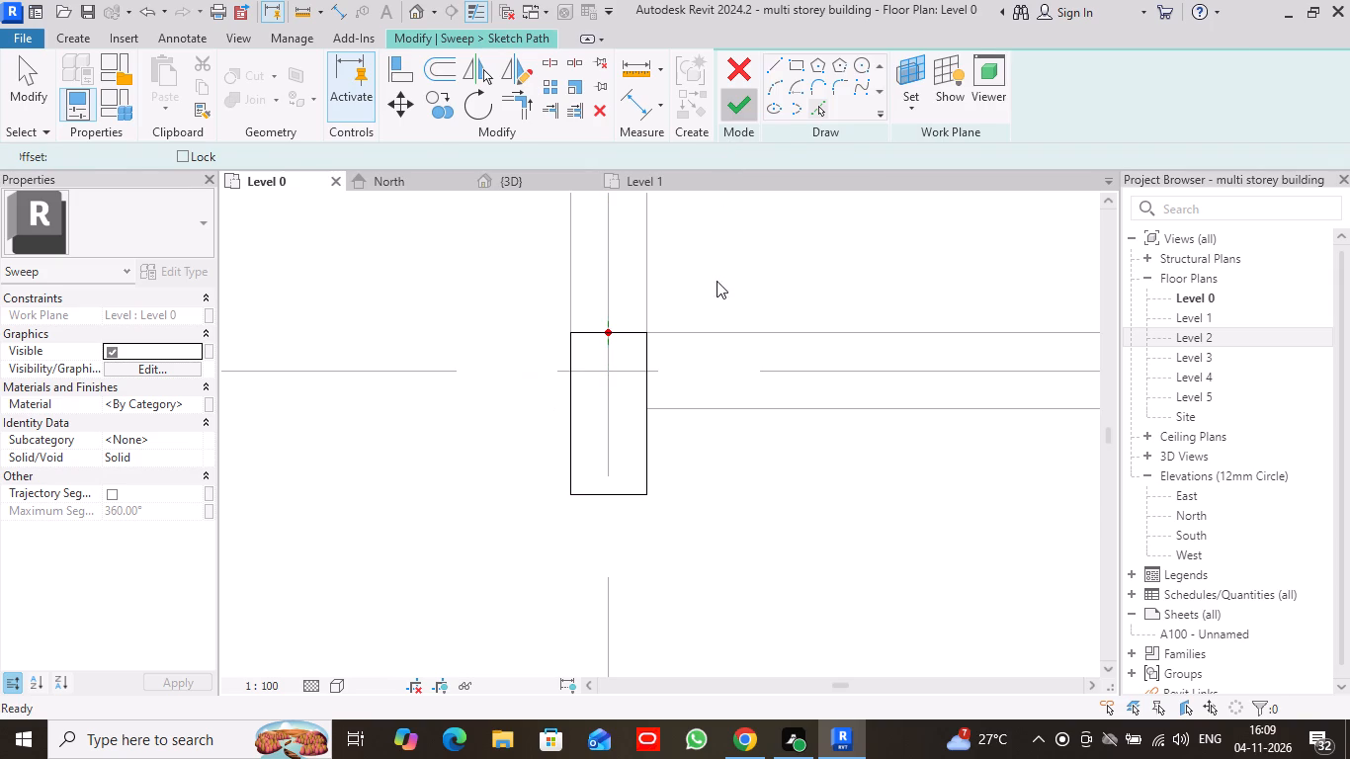
# Open the sweep's by-sketch profile for editing in the West elevation, at the base of the corner column.
pyautogui.scroll(-1, 717, 281)
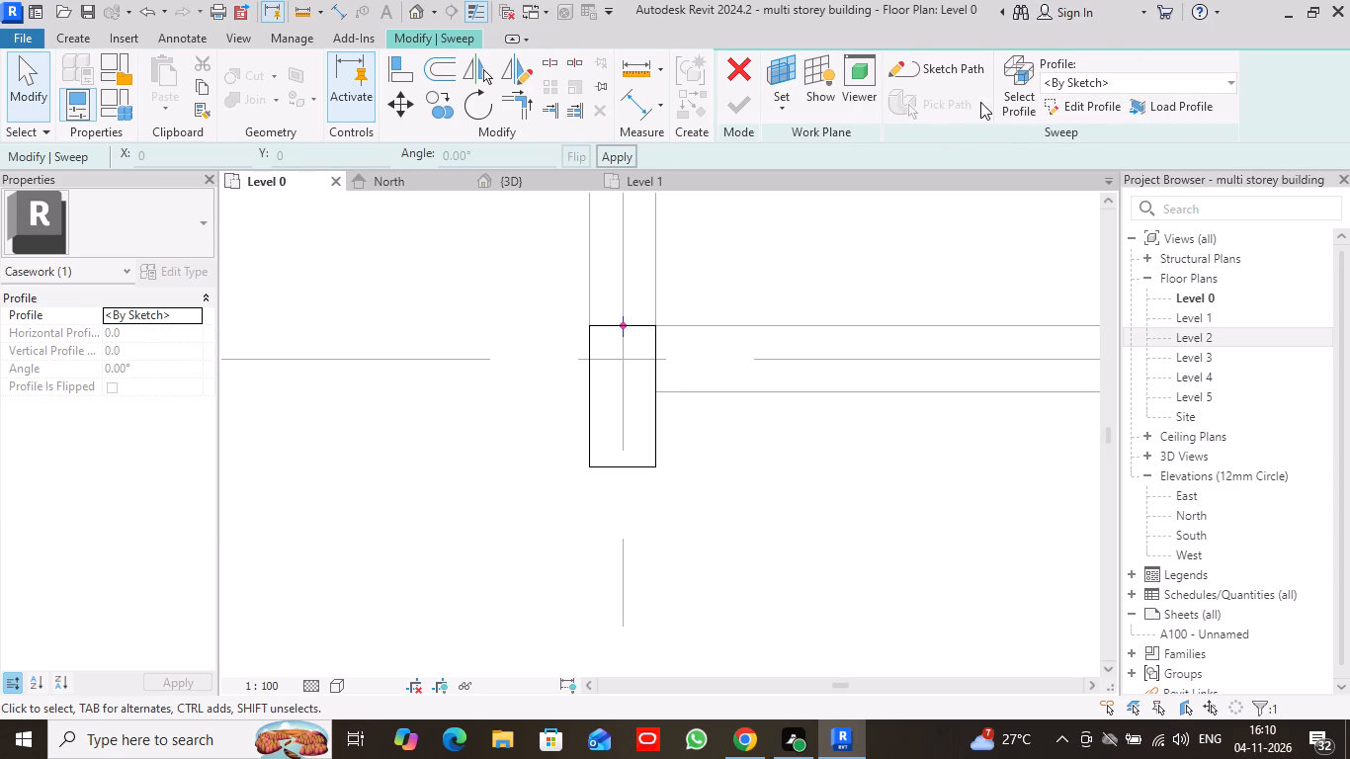
pyautogui.click(1101, 106)
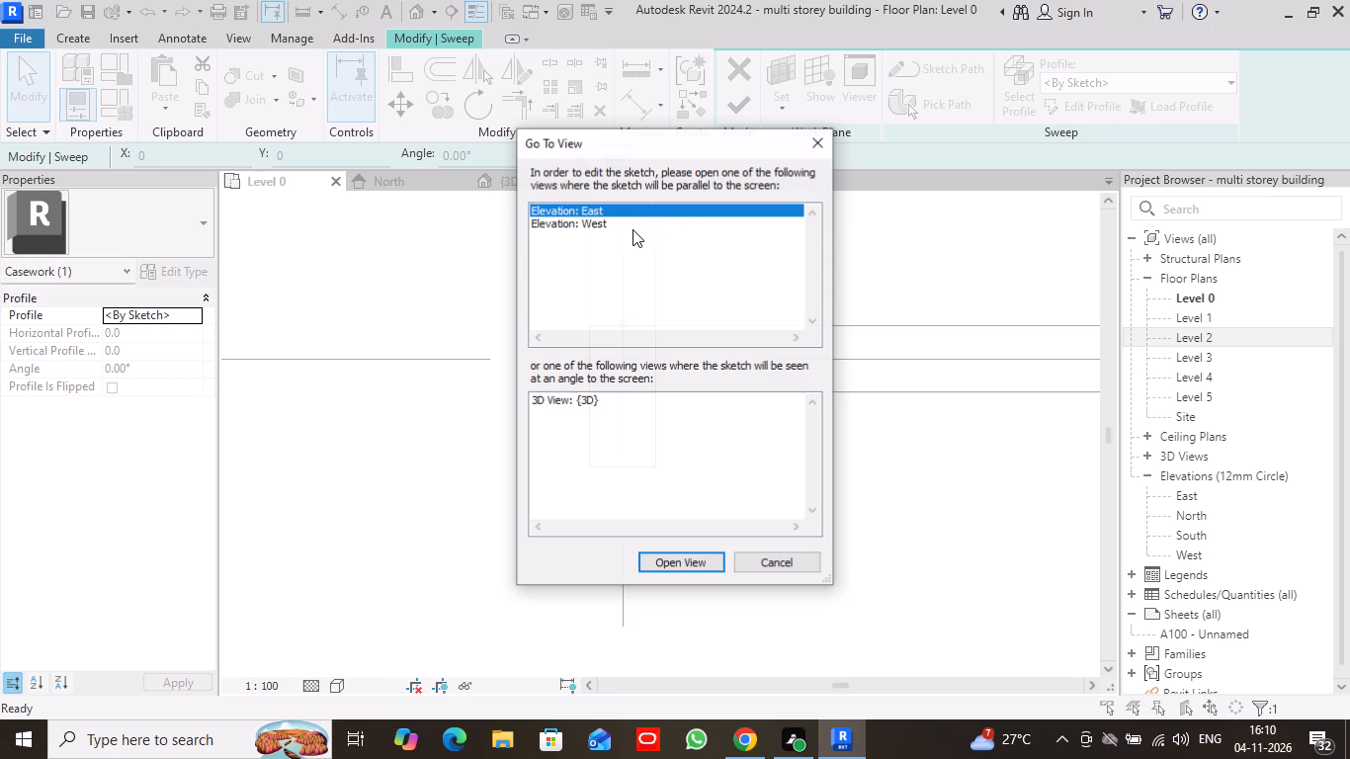
pyautogui.click(633, 229)
pyautogui.click(612, 219)
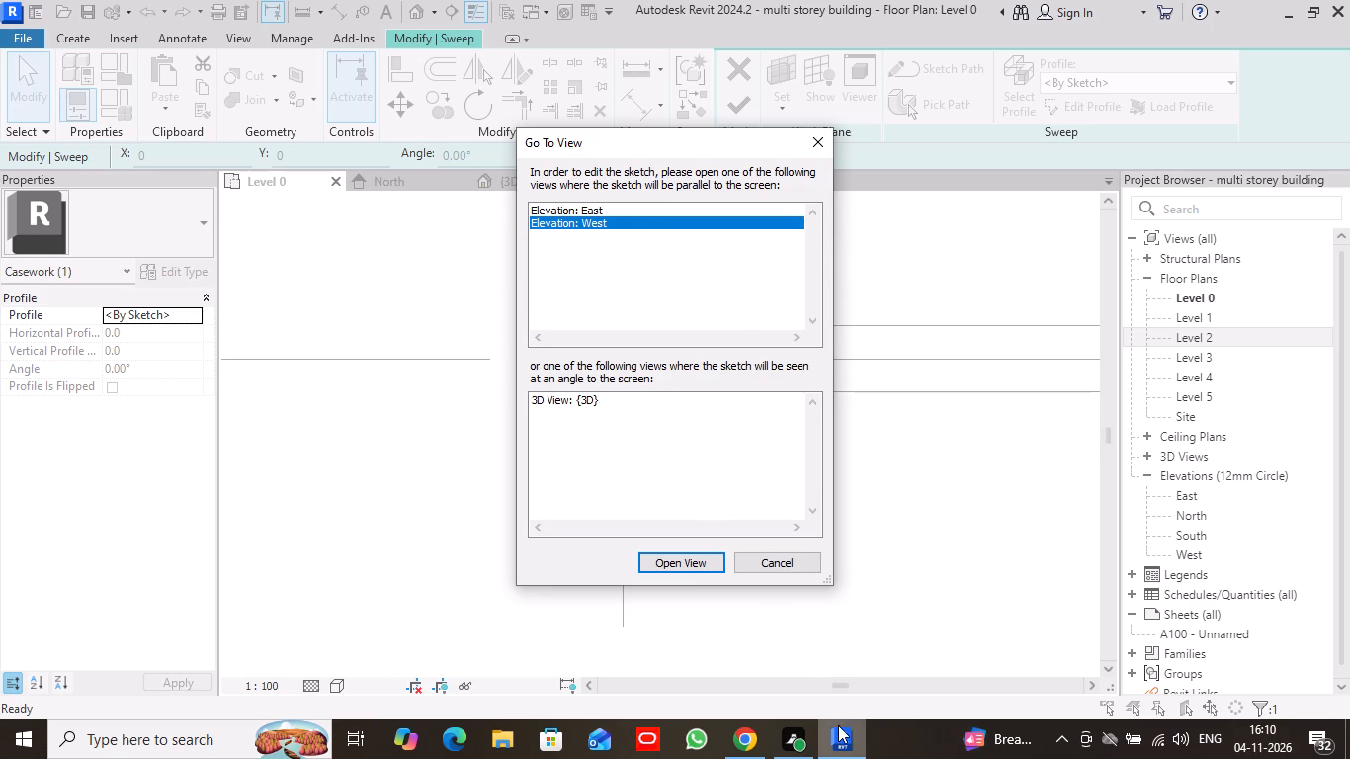
pyautogui.click(683, 566)
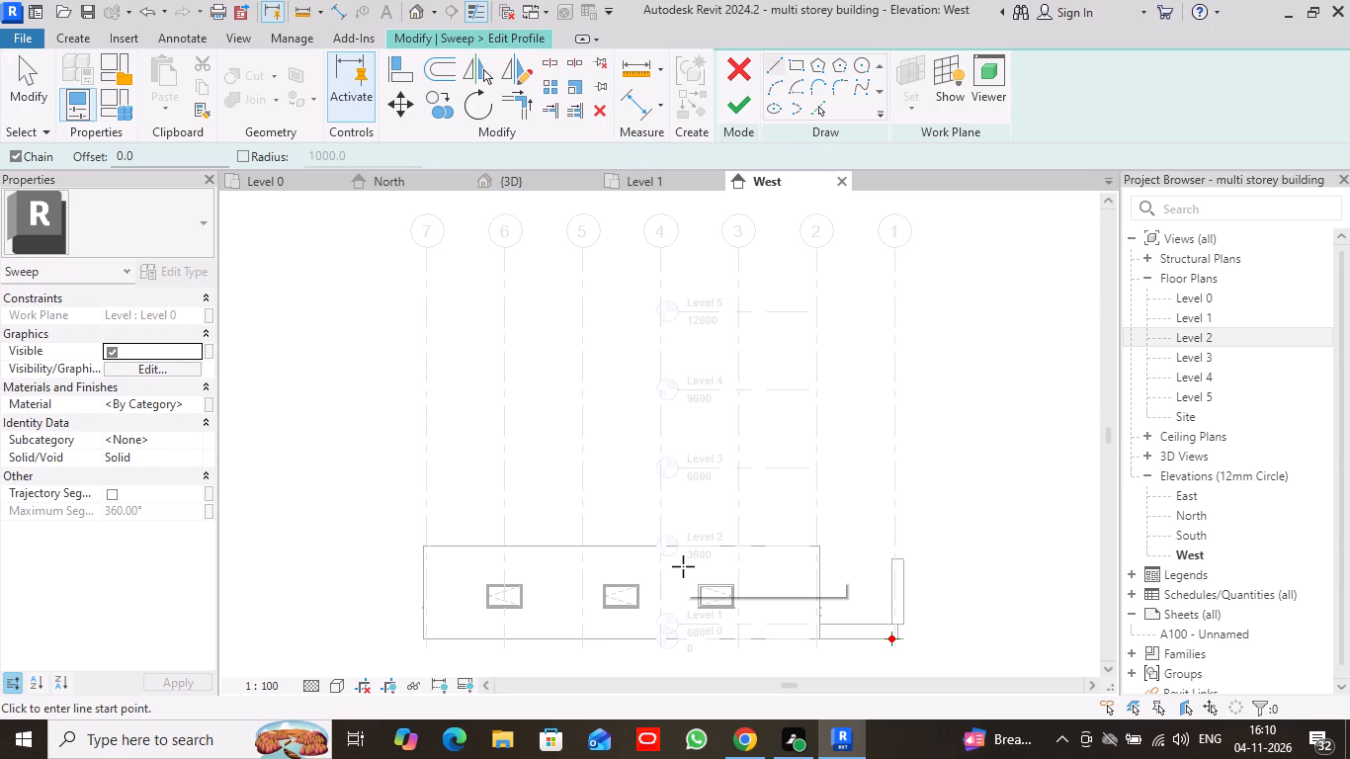
pyautogui.scroll(4, 826, 669)
pyautogui.scroll(5, 934, 667)
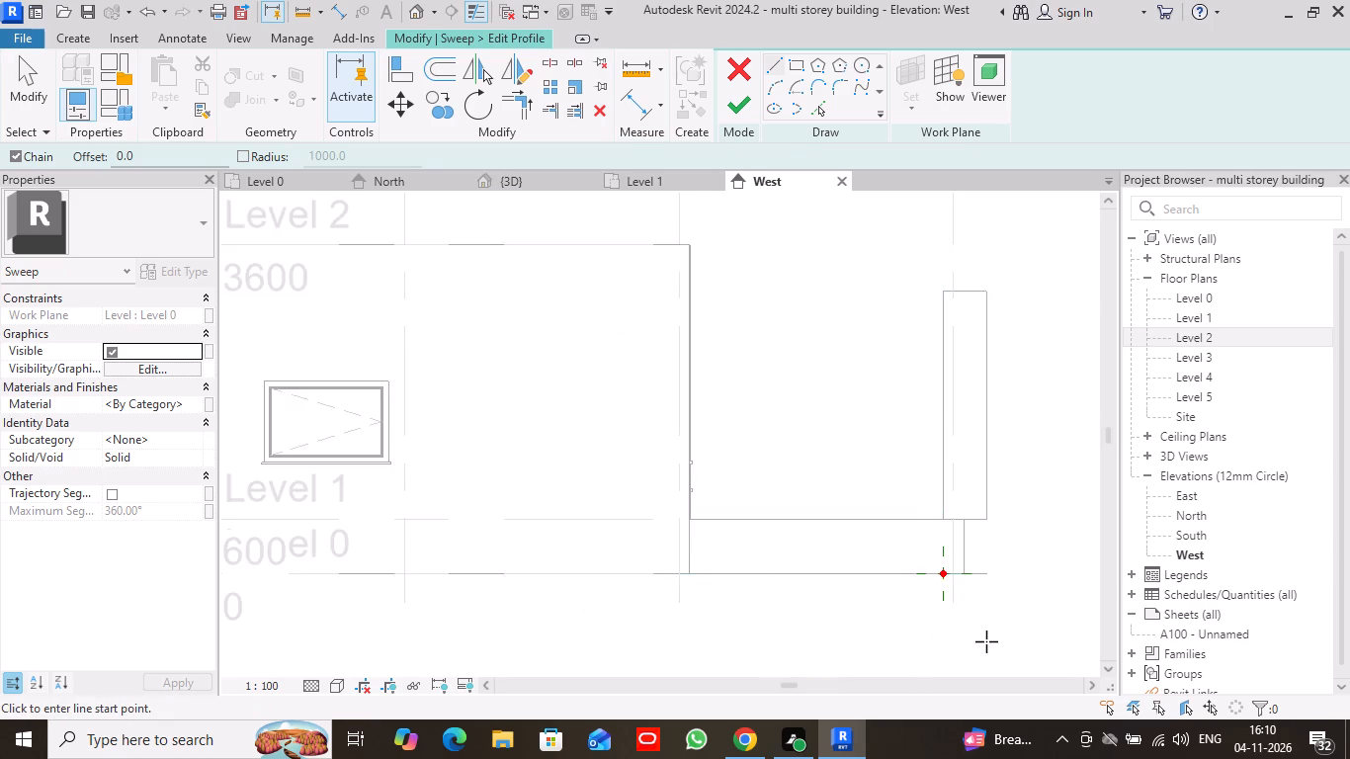
pyautogui.scroll(4, 997, 629)
pyautogui.moveTo(1012, 582); pyautogui.dragTo(873, 564, button='middle')
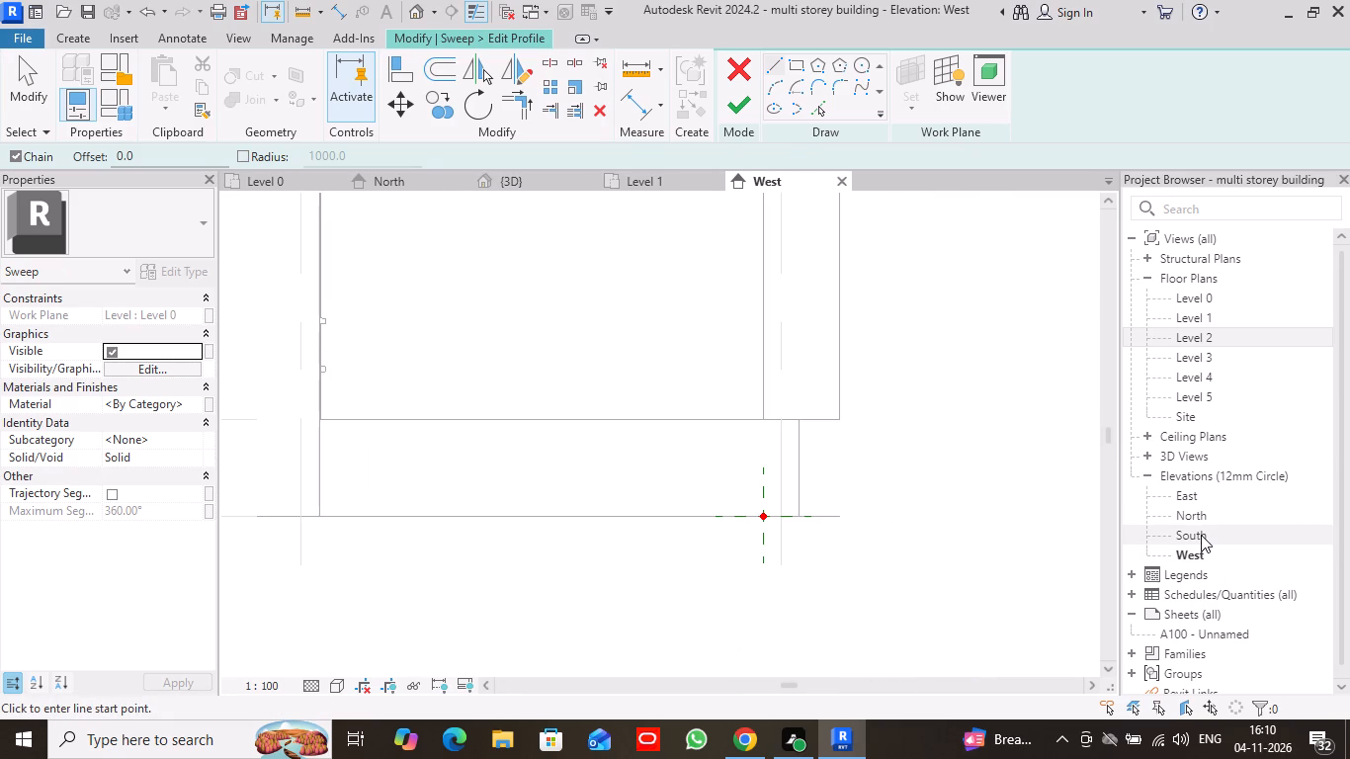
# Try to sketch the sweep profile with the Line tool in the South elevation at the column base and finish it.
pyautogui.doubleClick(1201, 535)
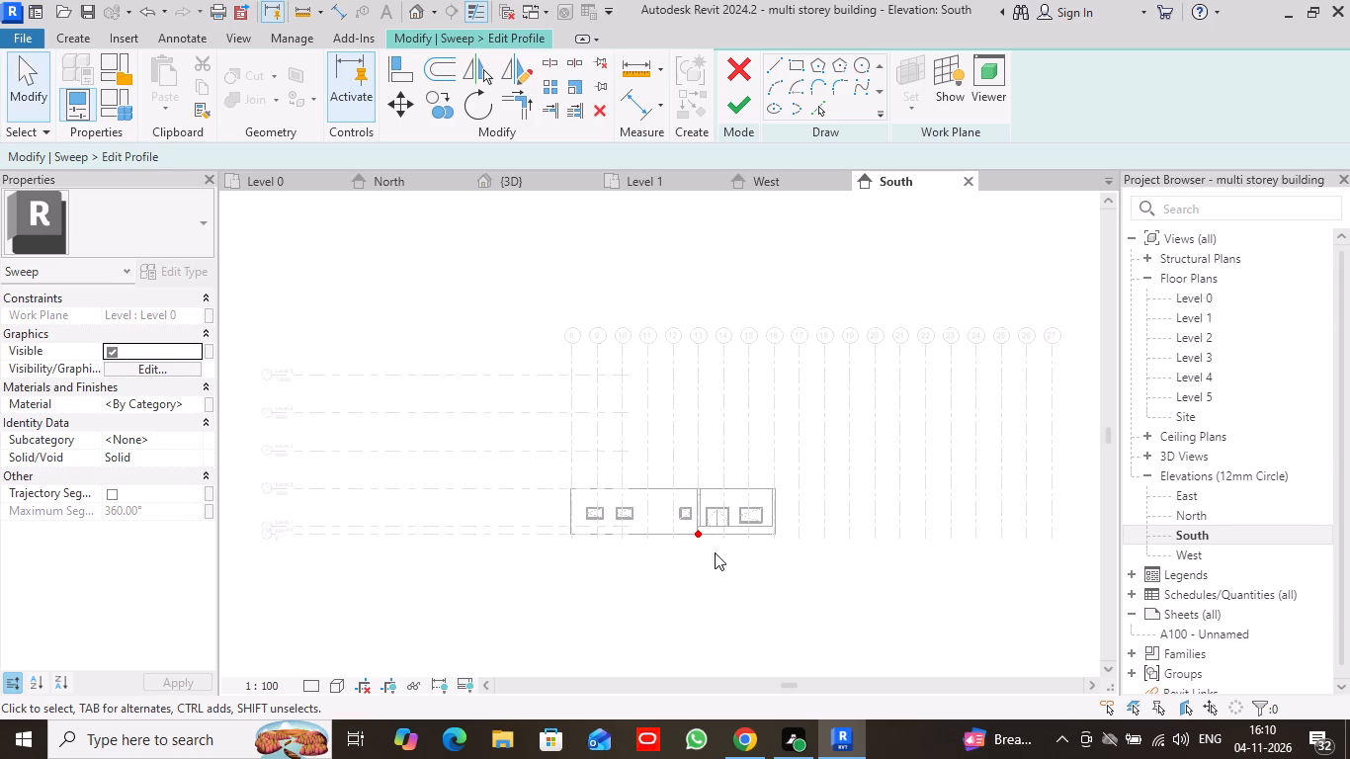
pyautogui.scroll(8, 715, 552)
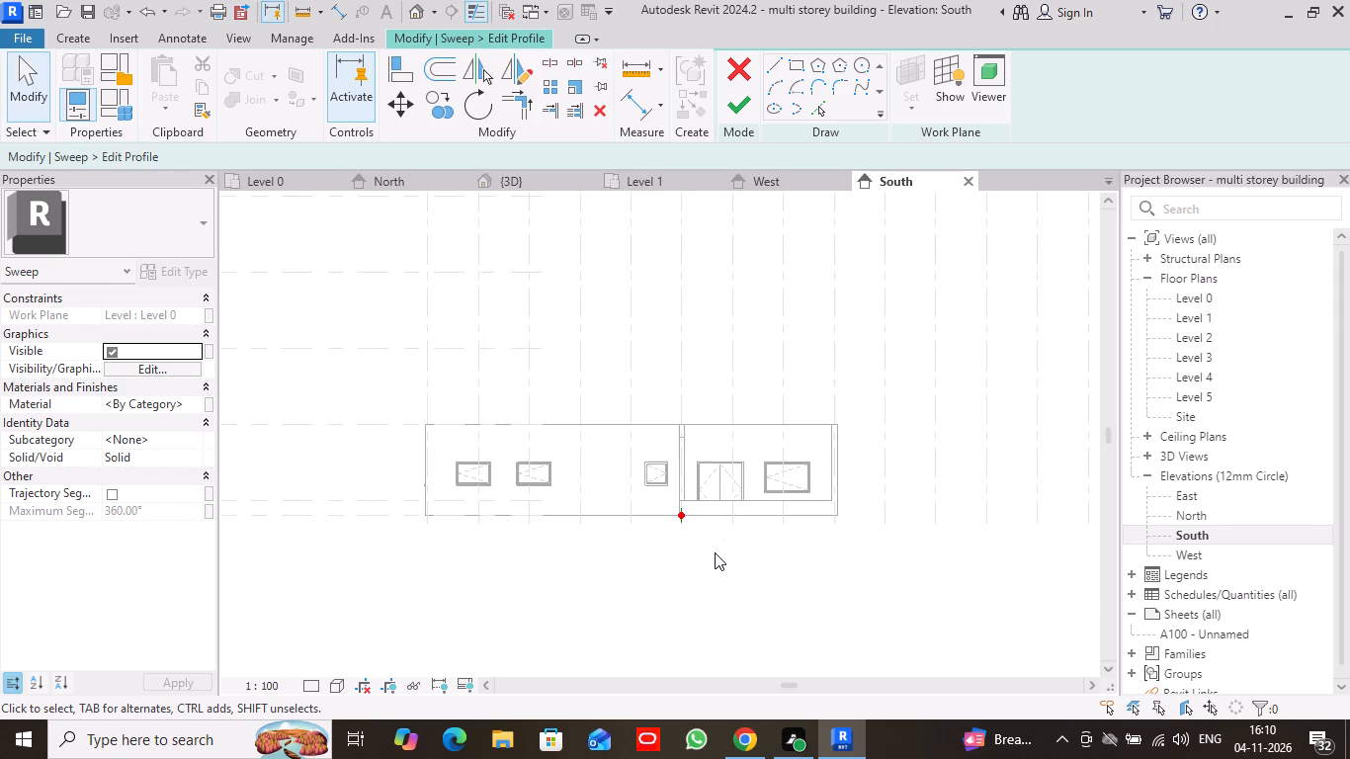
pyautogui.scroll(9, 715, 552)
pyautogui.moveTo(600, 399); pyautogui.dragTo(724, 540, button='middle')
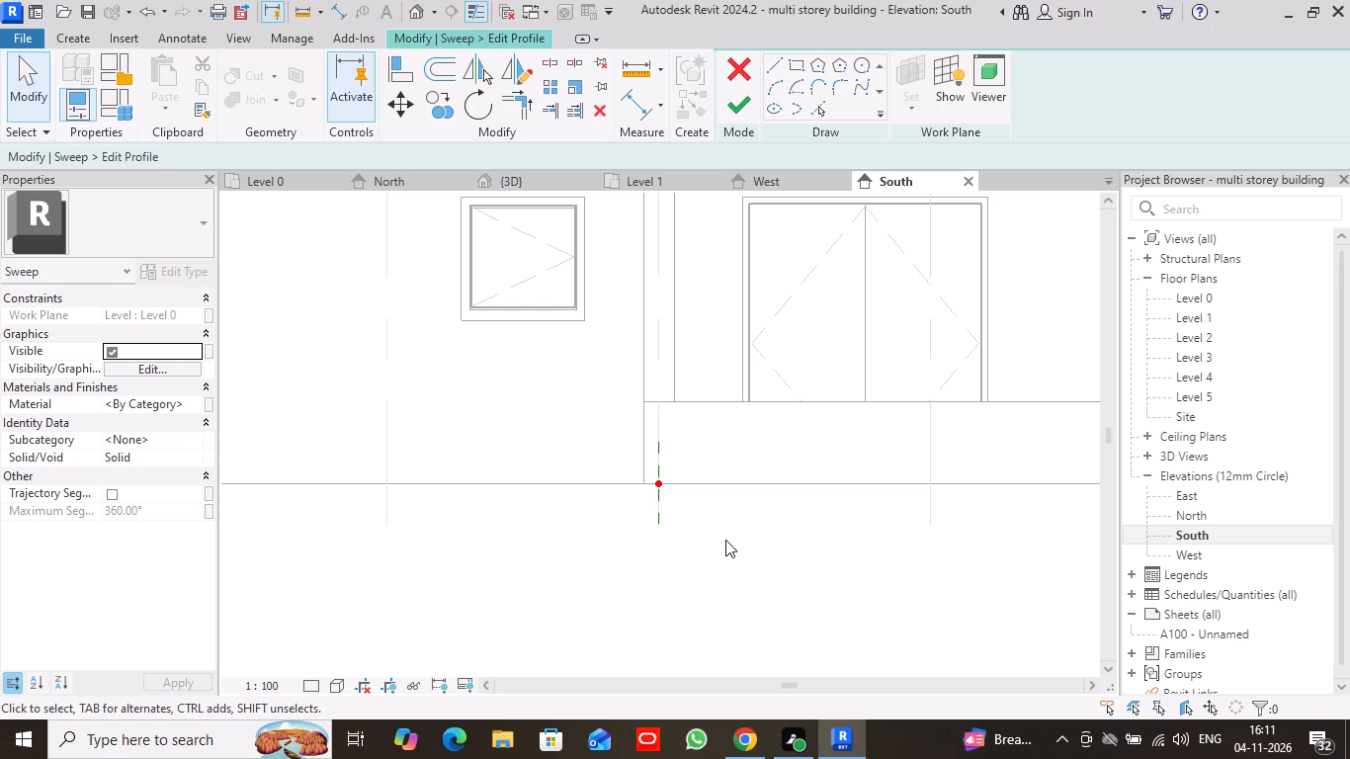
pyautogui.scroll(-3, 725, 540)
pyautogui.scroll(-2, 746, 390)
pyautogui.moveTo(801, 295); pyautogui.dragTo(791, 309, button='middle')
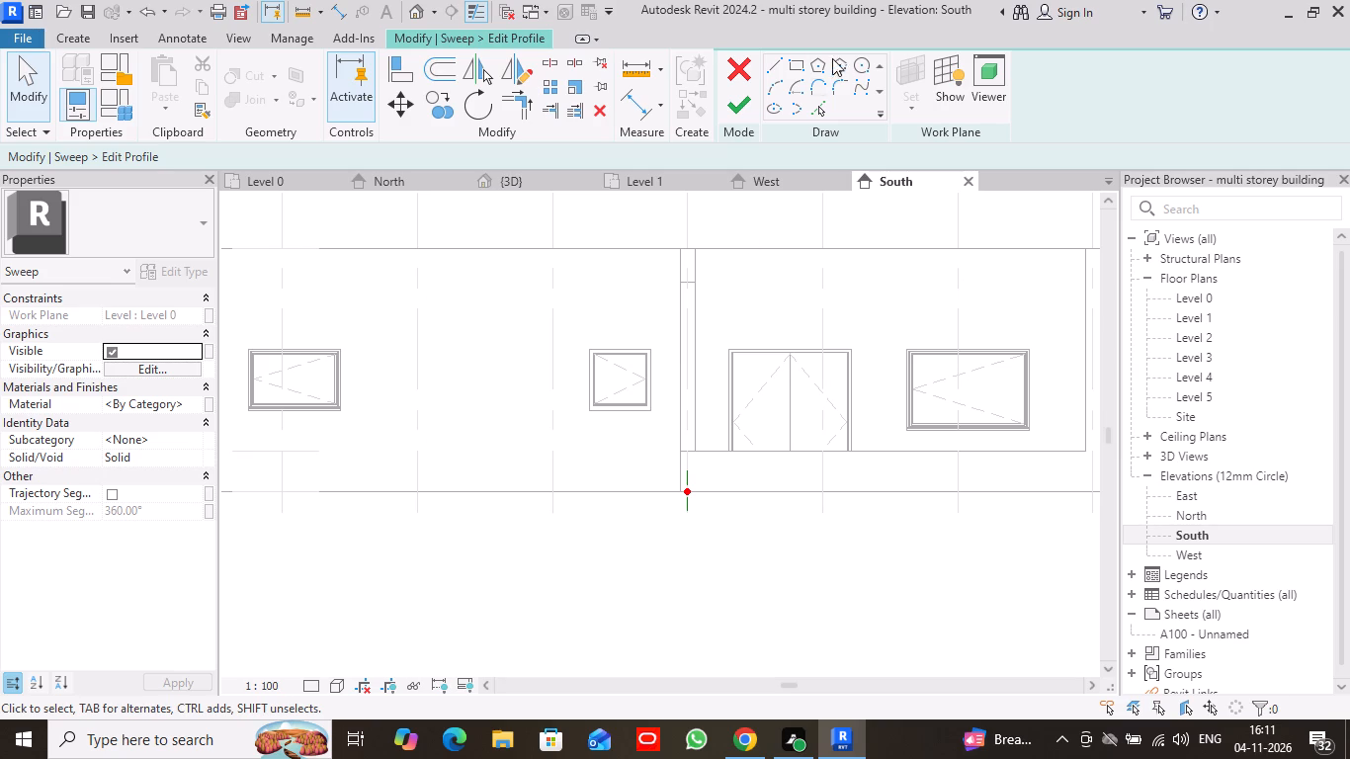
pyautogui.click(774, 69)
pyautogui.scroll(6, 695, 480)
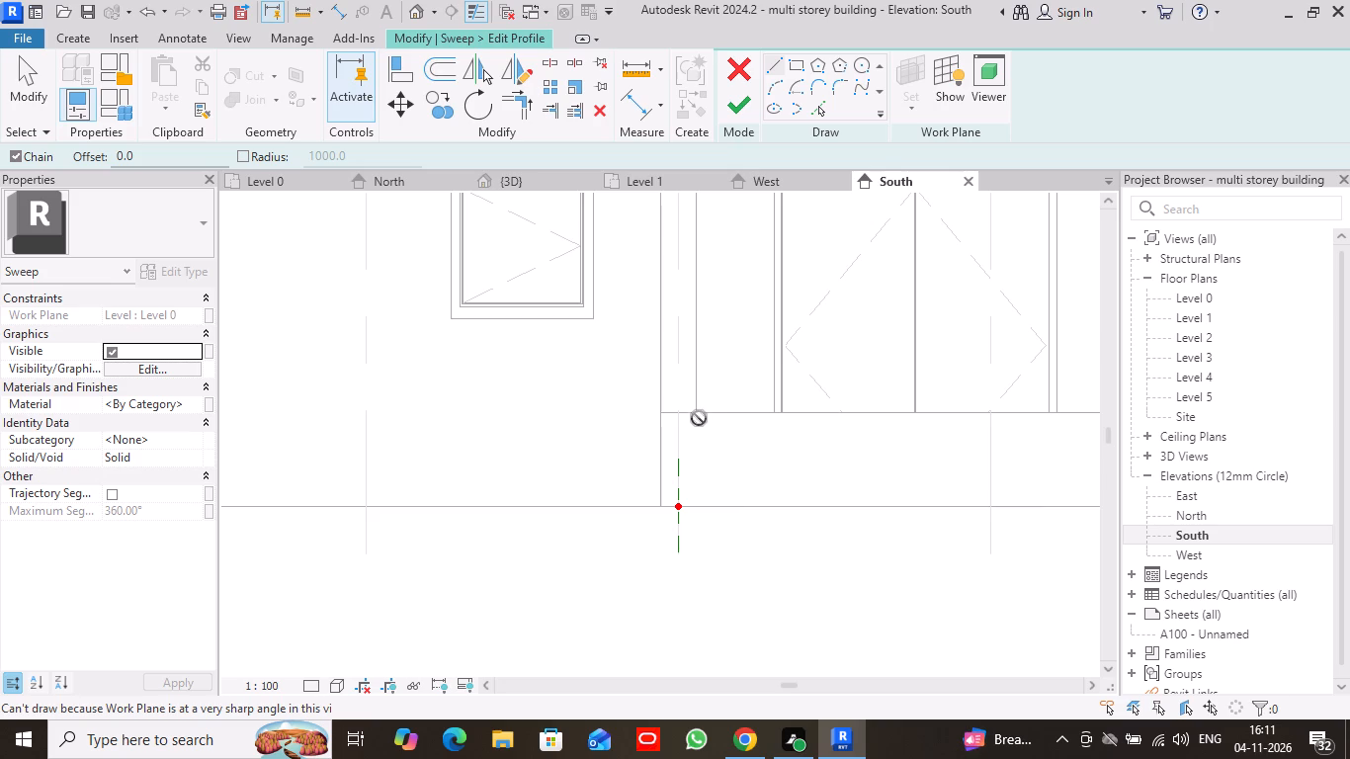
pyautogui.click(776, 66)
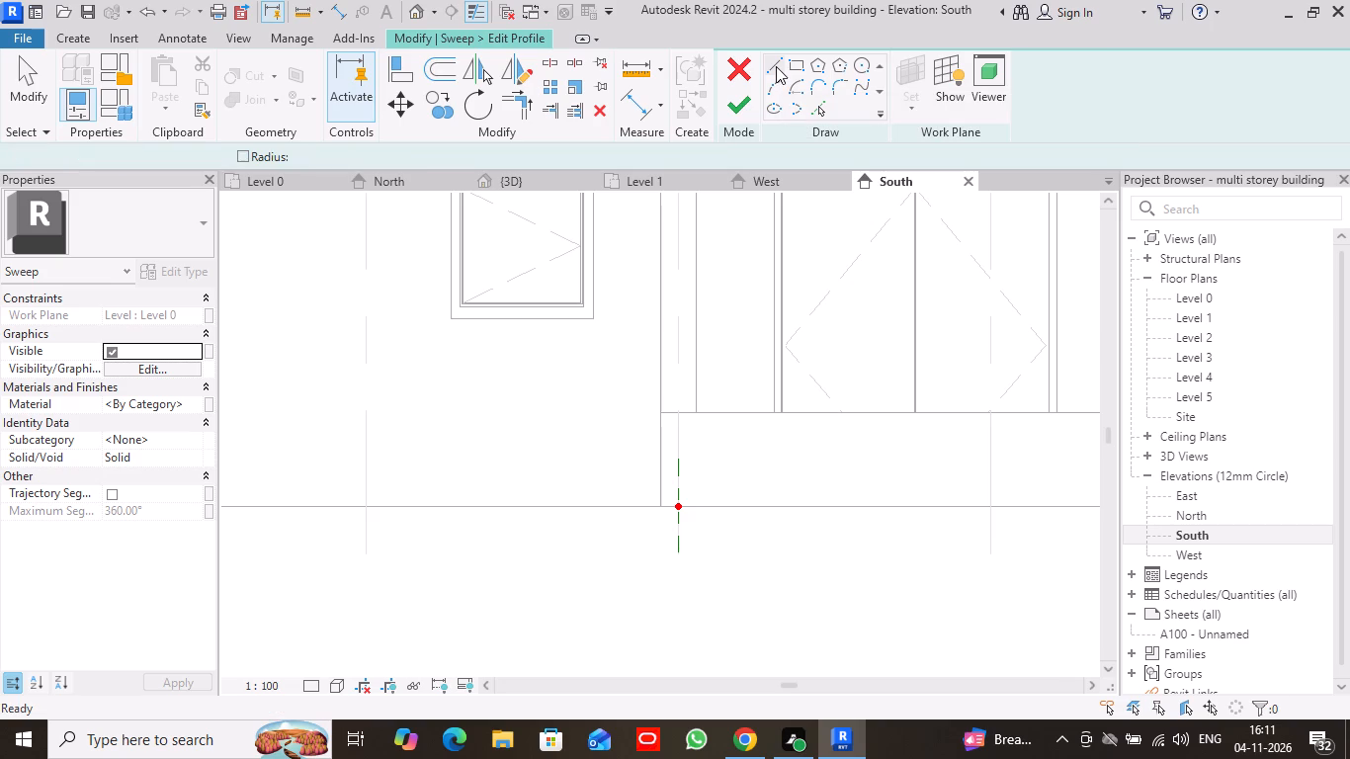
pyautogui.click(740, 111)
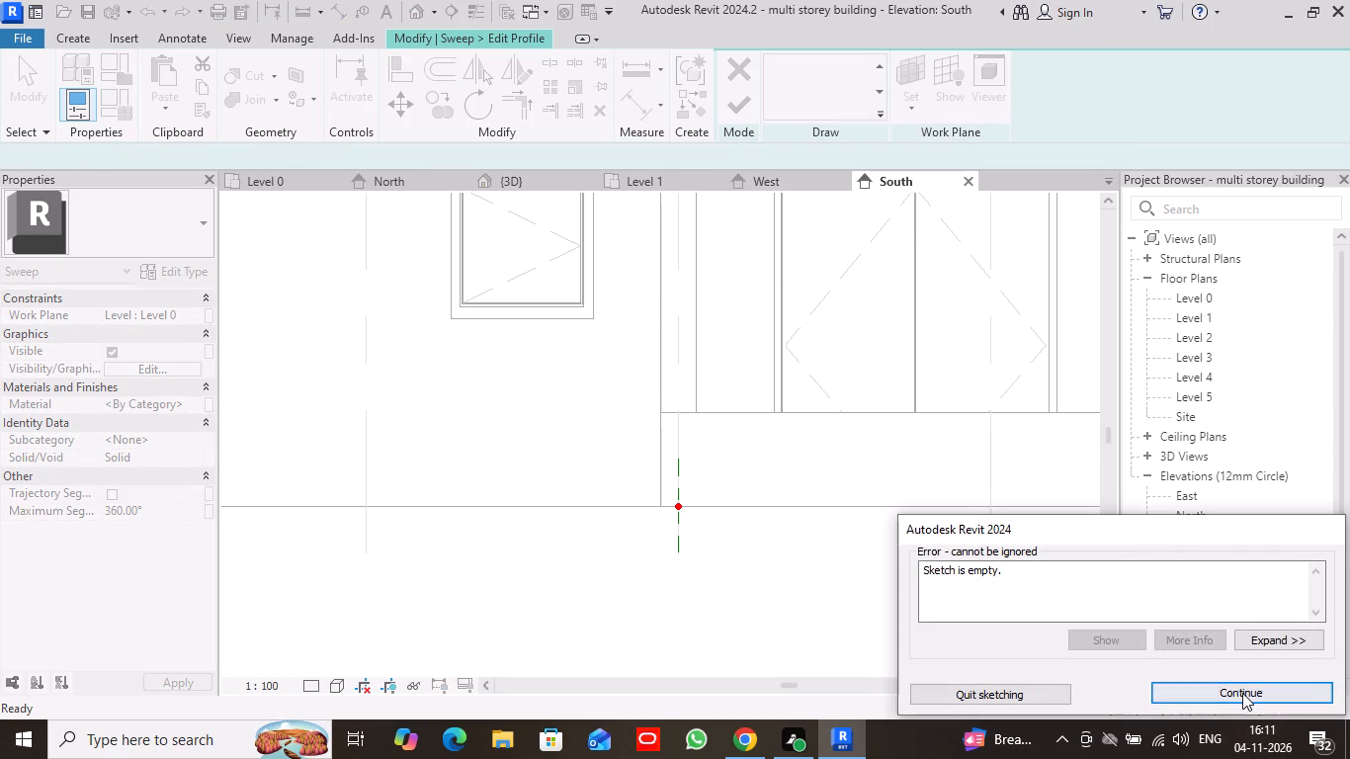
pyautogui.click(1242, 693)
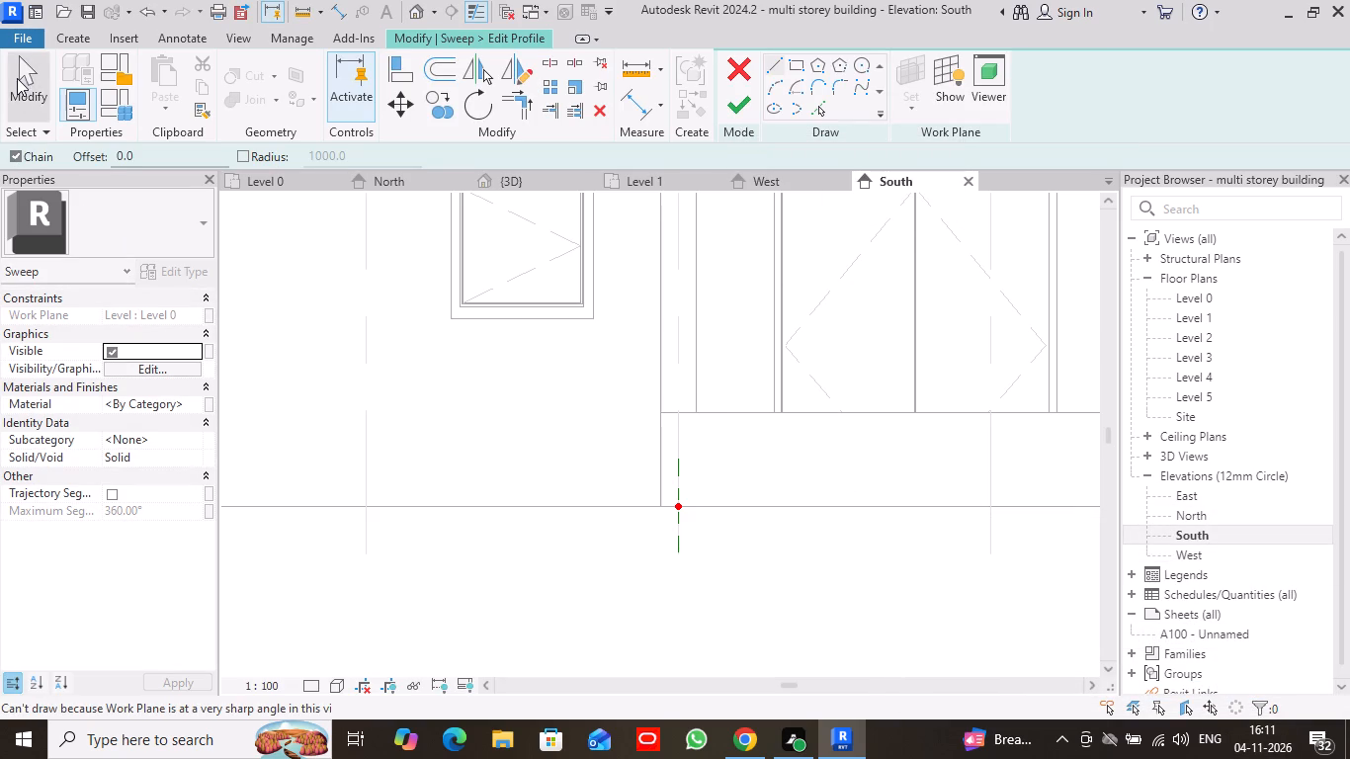
# Examine the sweep's profile reference plane at the corner column's base in the South elevation.
pyautogui.click(17, 77)
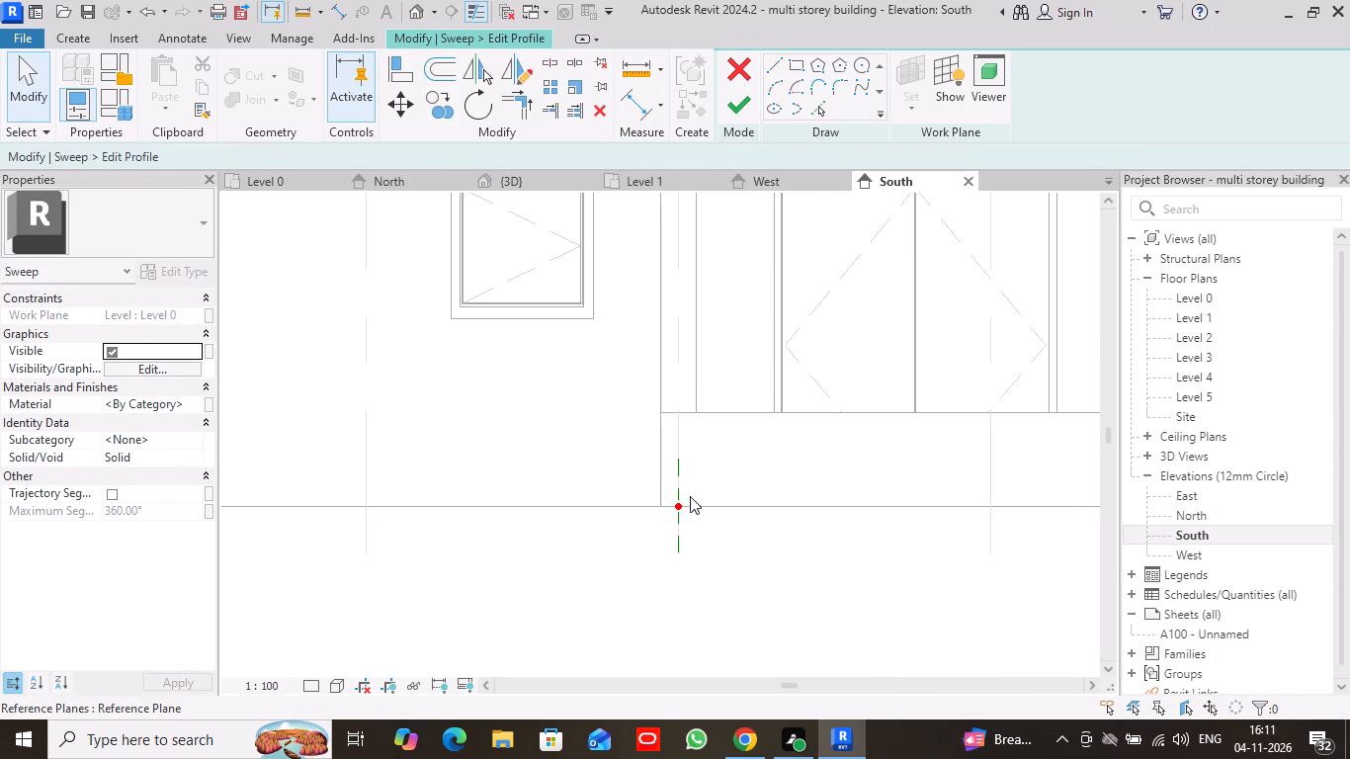
pyautogui.click(679, 506)
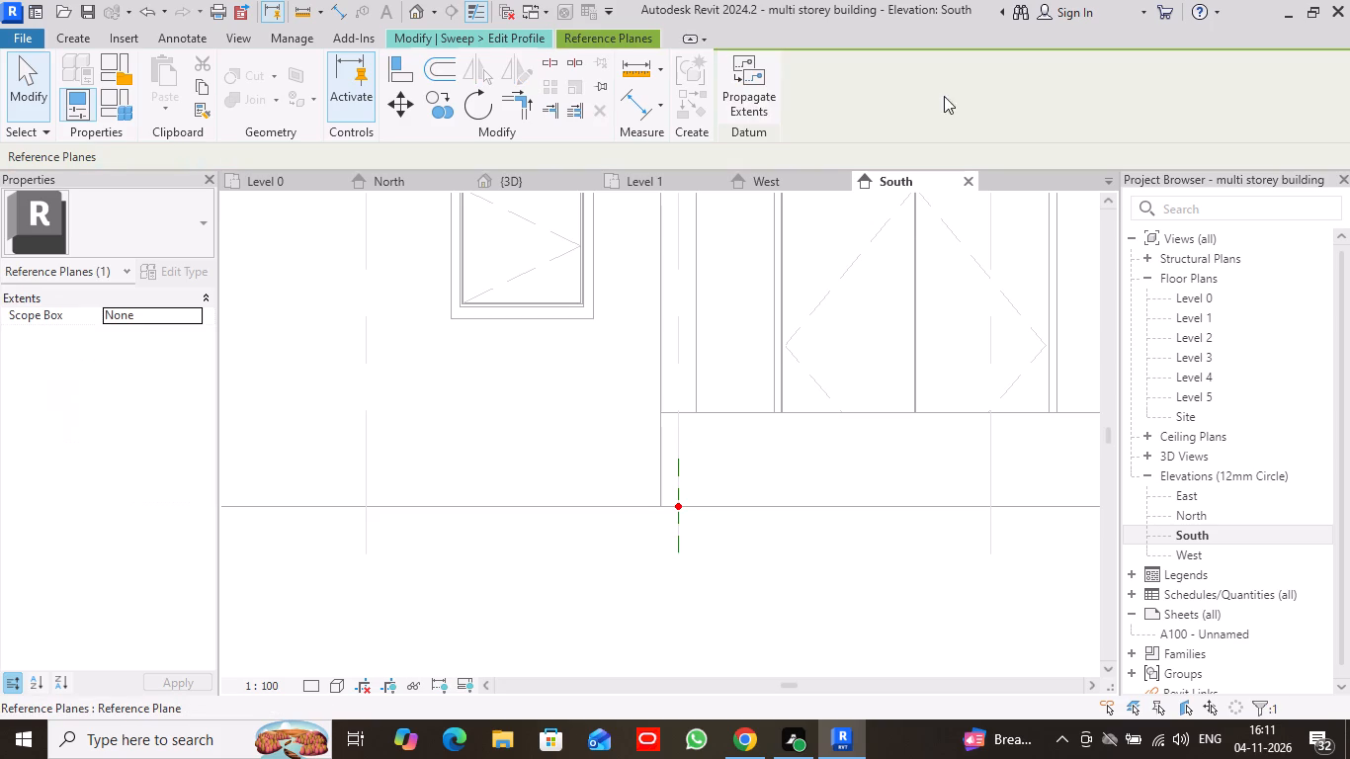
pyautogui.scroll(3, 687, 532)
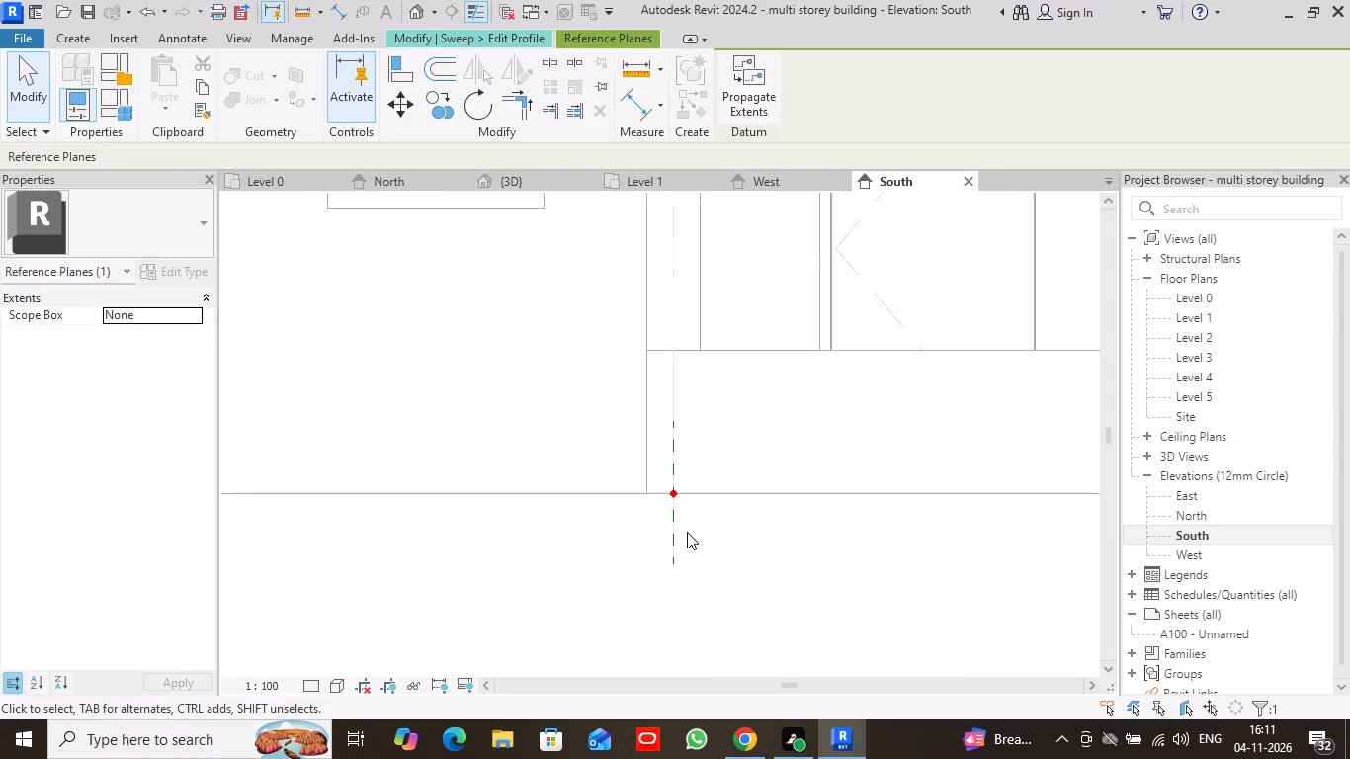
pyautogui.scroll(1, 687, 532)
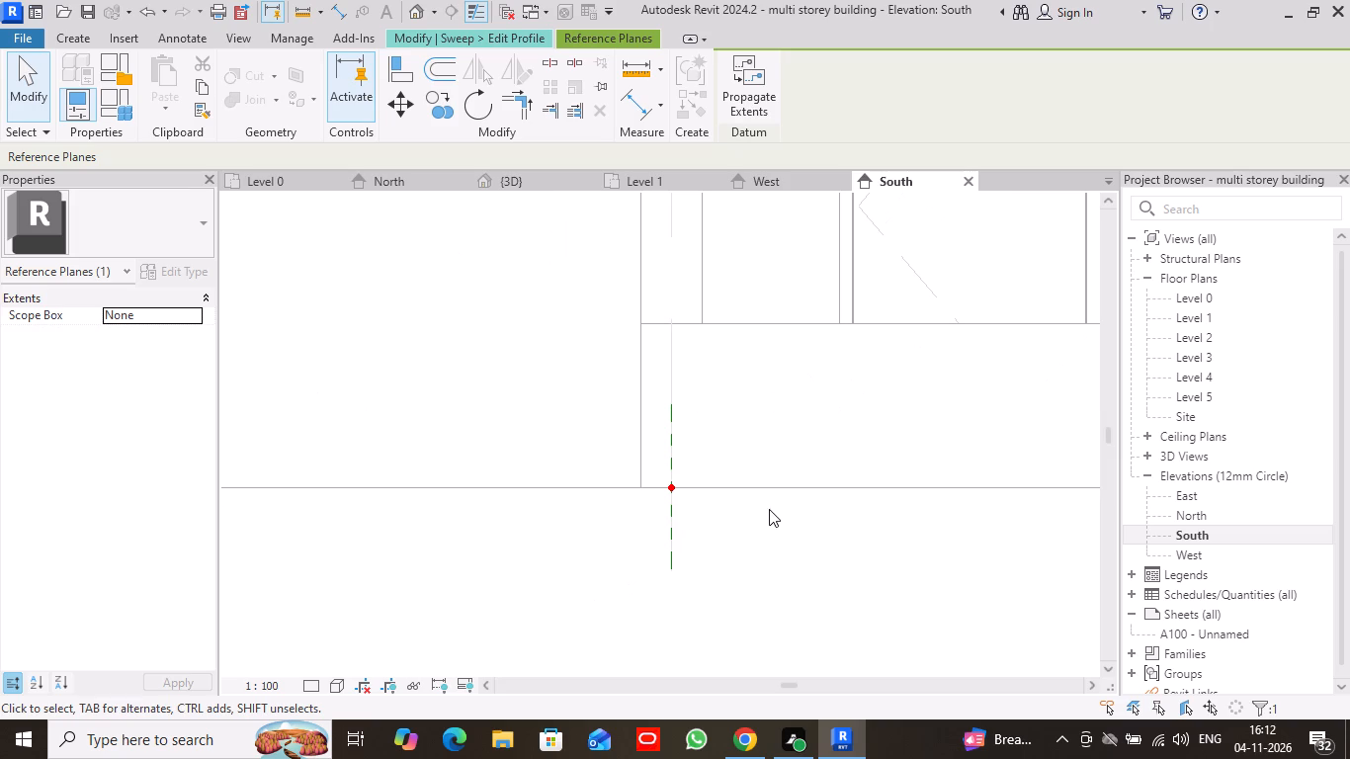
pyautogui.scroll(-11, 781, 501)
pyautogui.moveTo(877, 525); pyautogui.dragTo(788, 540, button='middle')
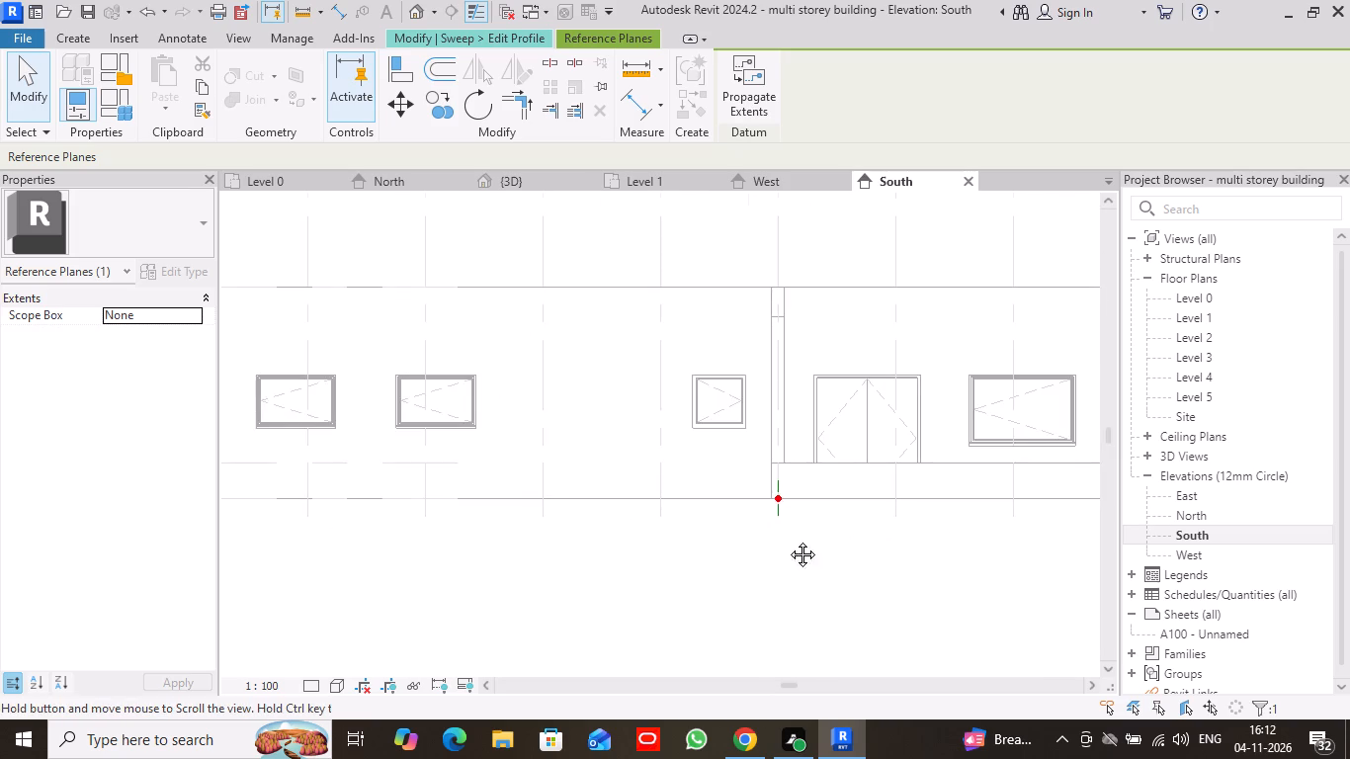
pyautogui.moveTo(788, 540); pyautogui.dragTo(719, 549, button='middle')
# Undo the last sweep edit from the West elevation, then close that view to return to South.
pyautogui.click(765, 184)
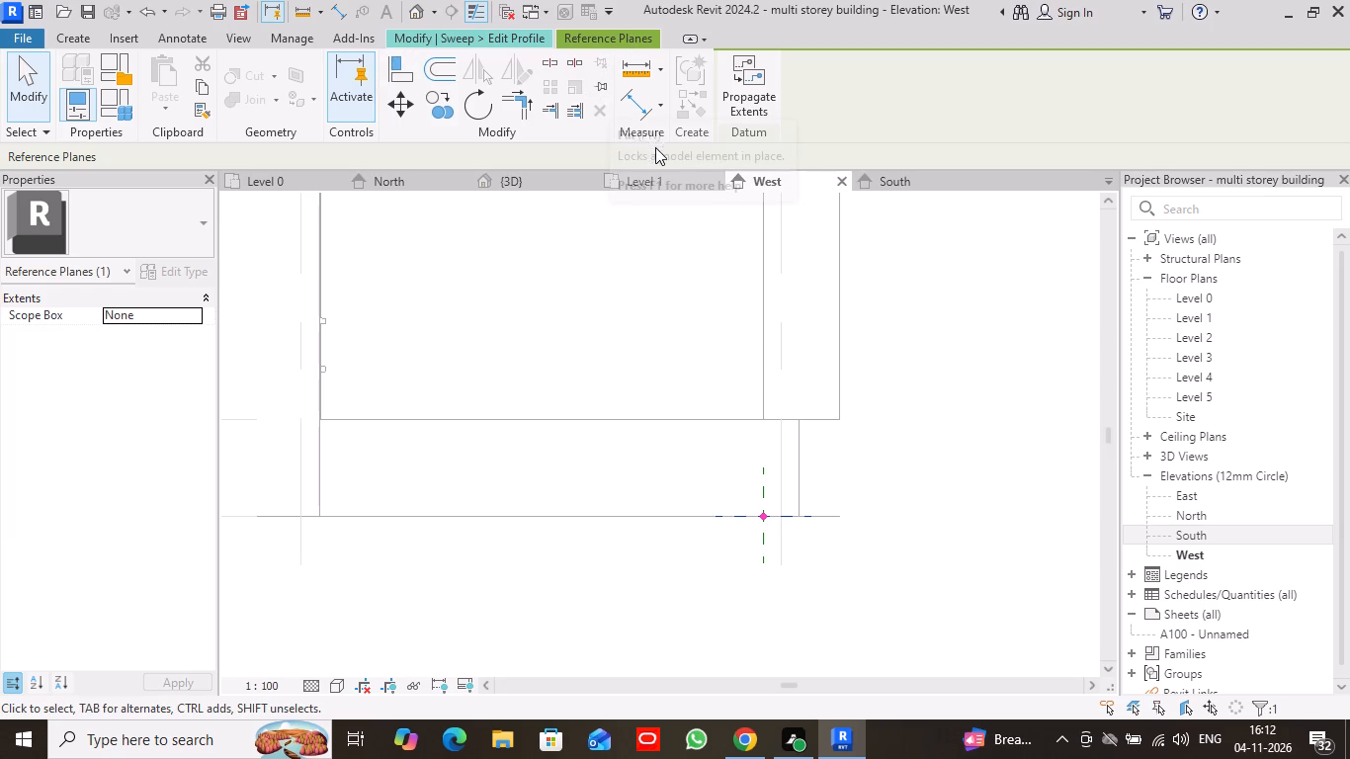
pyautogui.hotkey('ctrl', 'z')
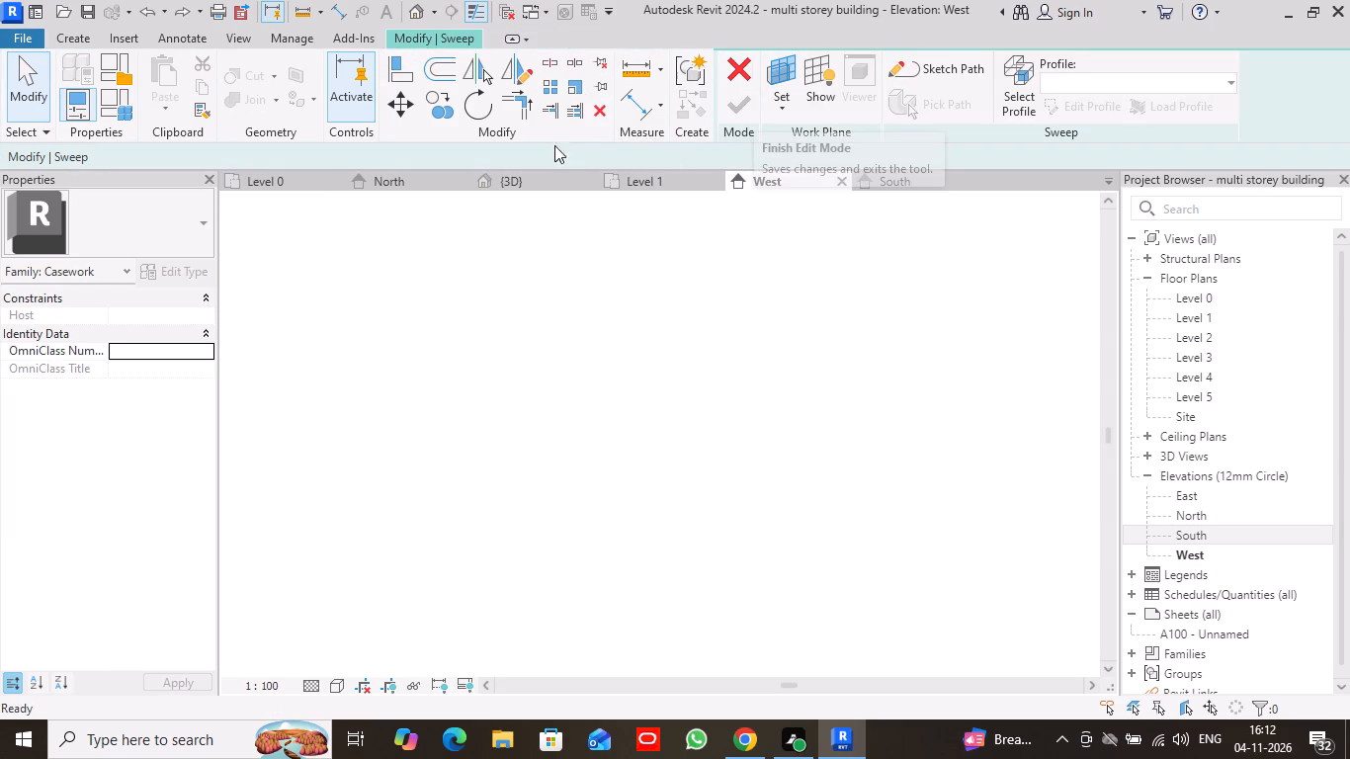
pyautogui.click(409, 41)
pyautogui.click(410, 35)
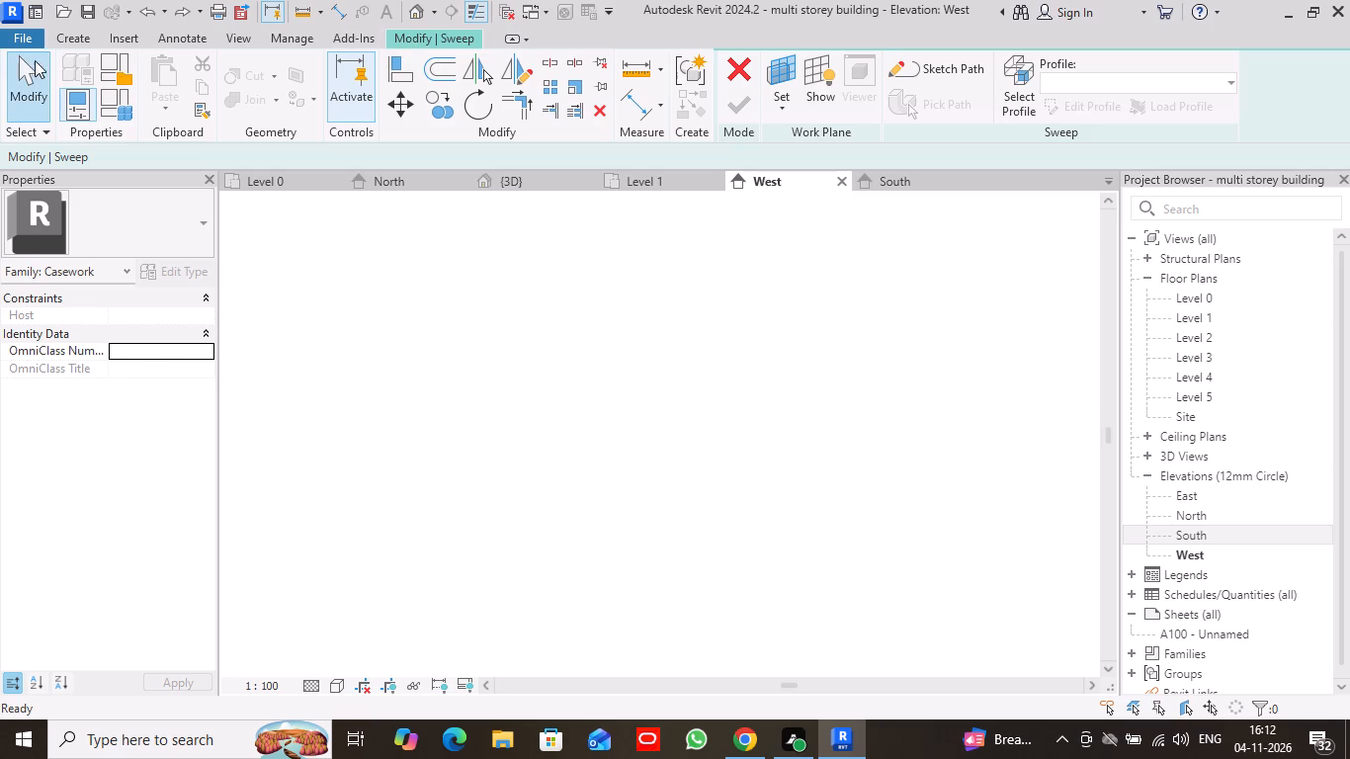
pyautogui.click(3, 67)
pyautogui.click(13, 66)
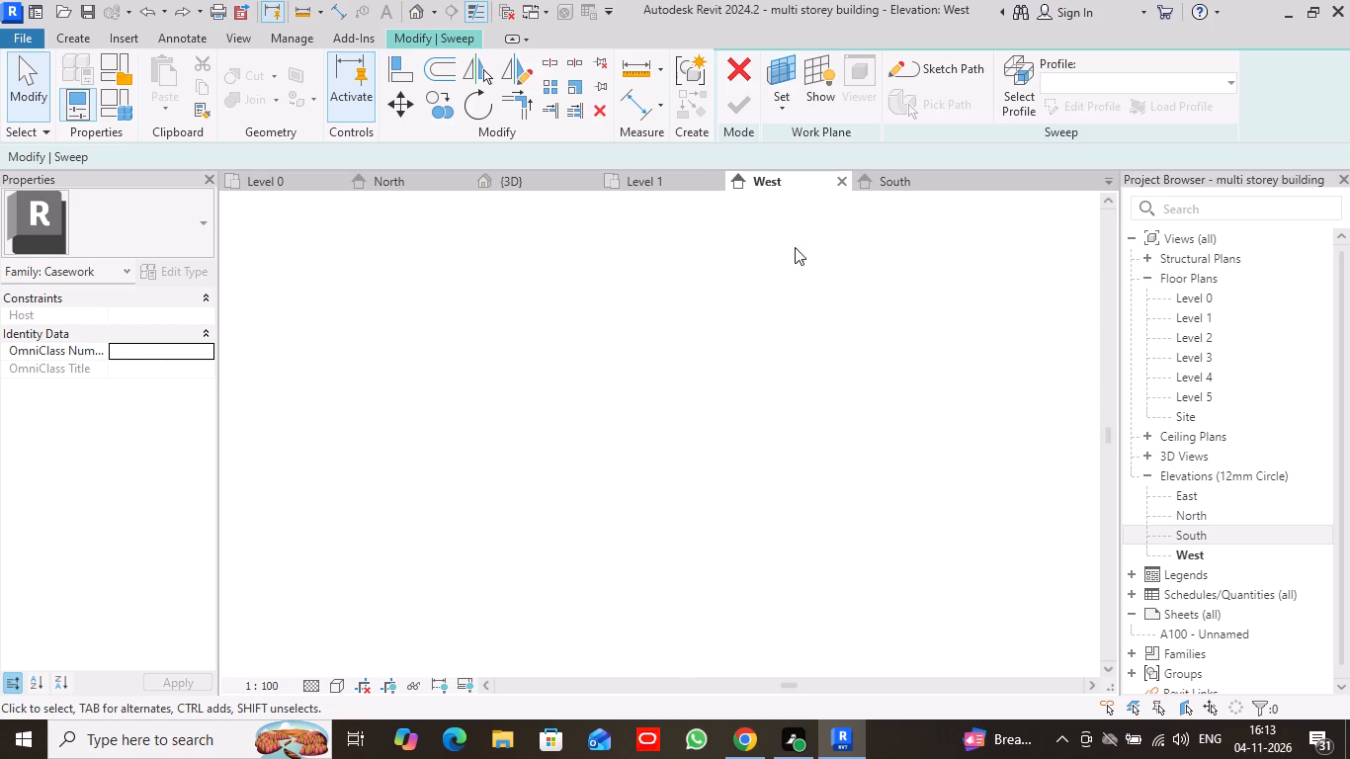
pyautogui.click(841, 181)
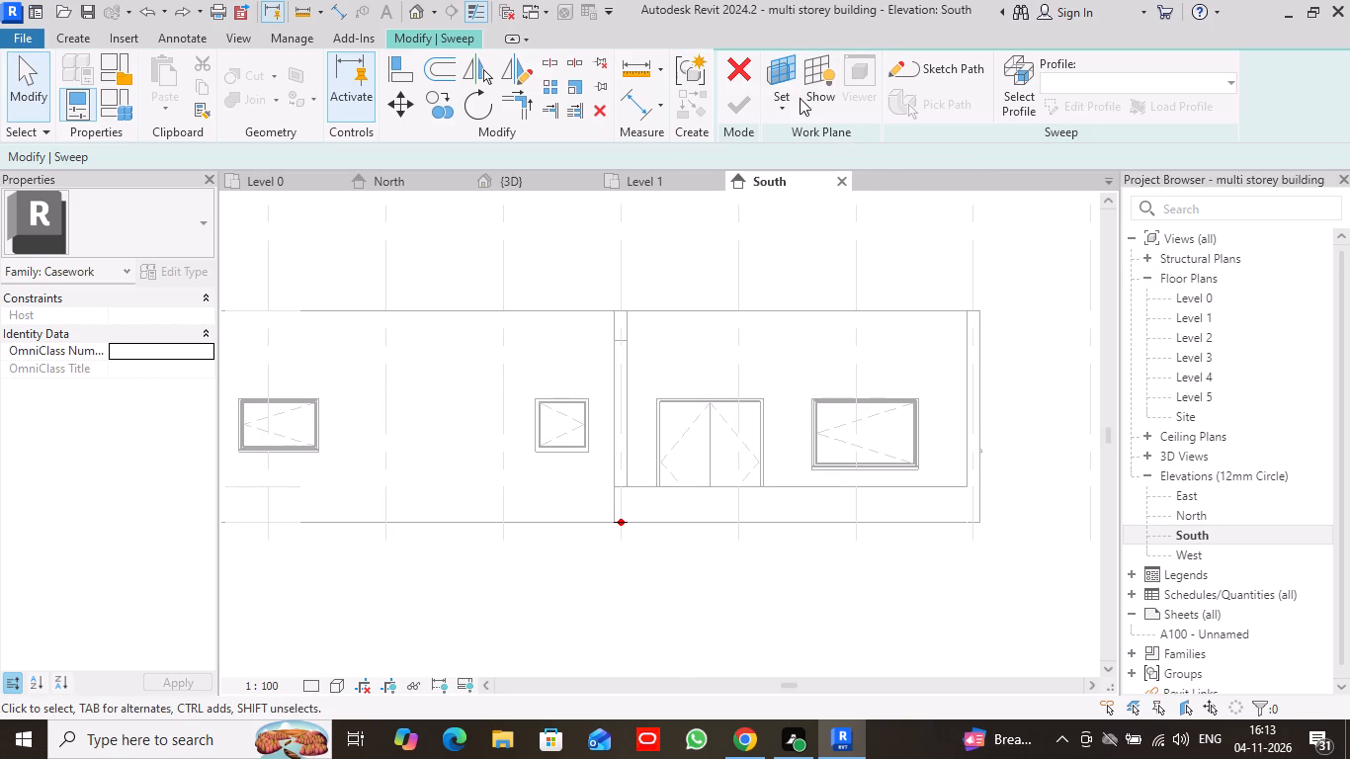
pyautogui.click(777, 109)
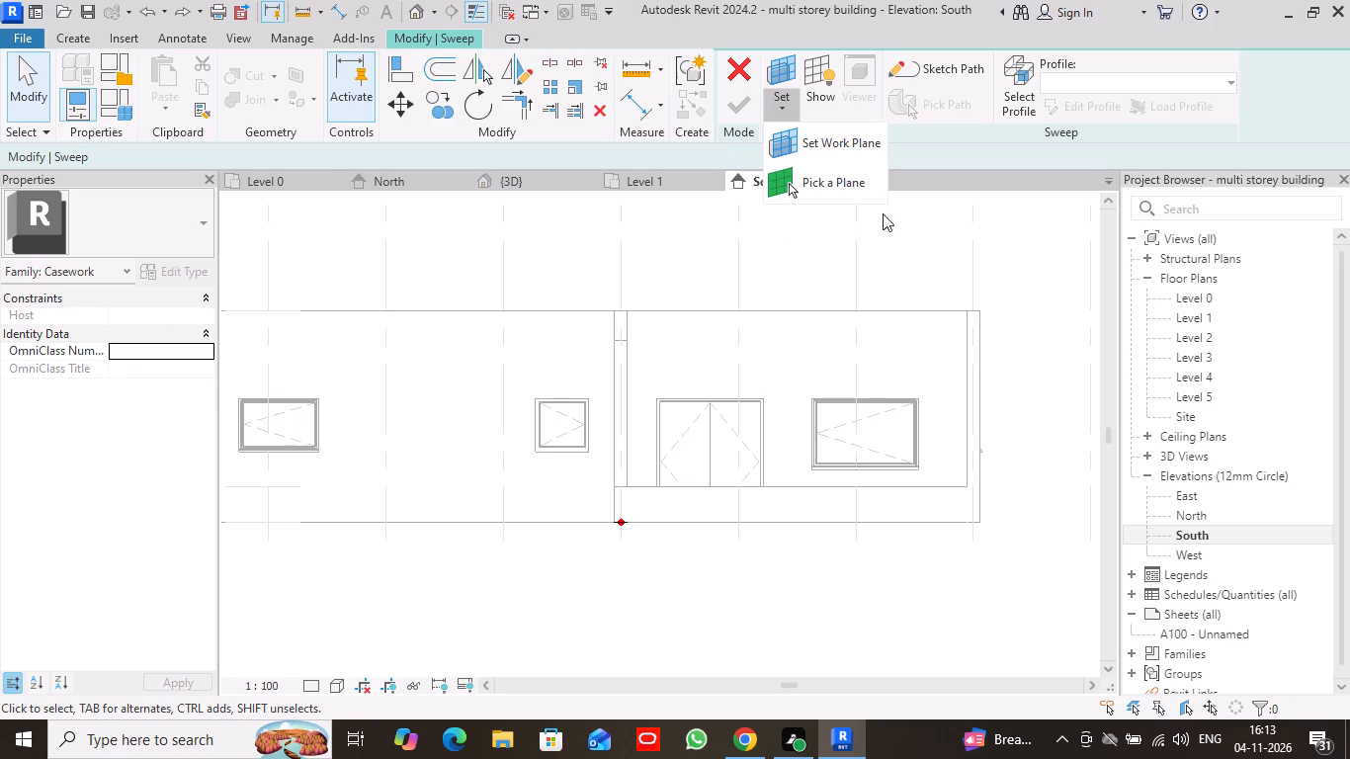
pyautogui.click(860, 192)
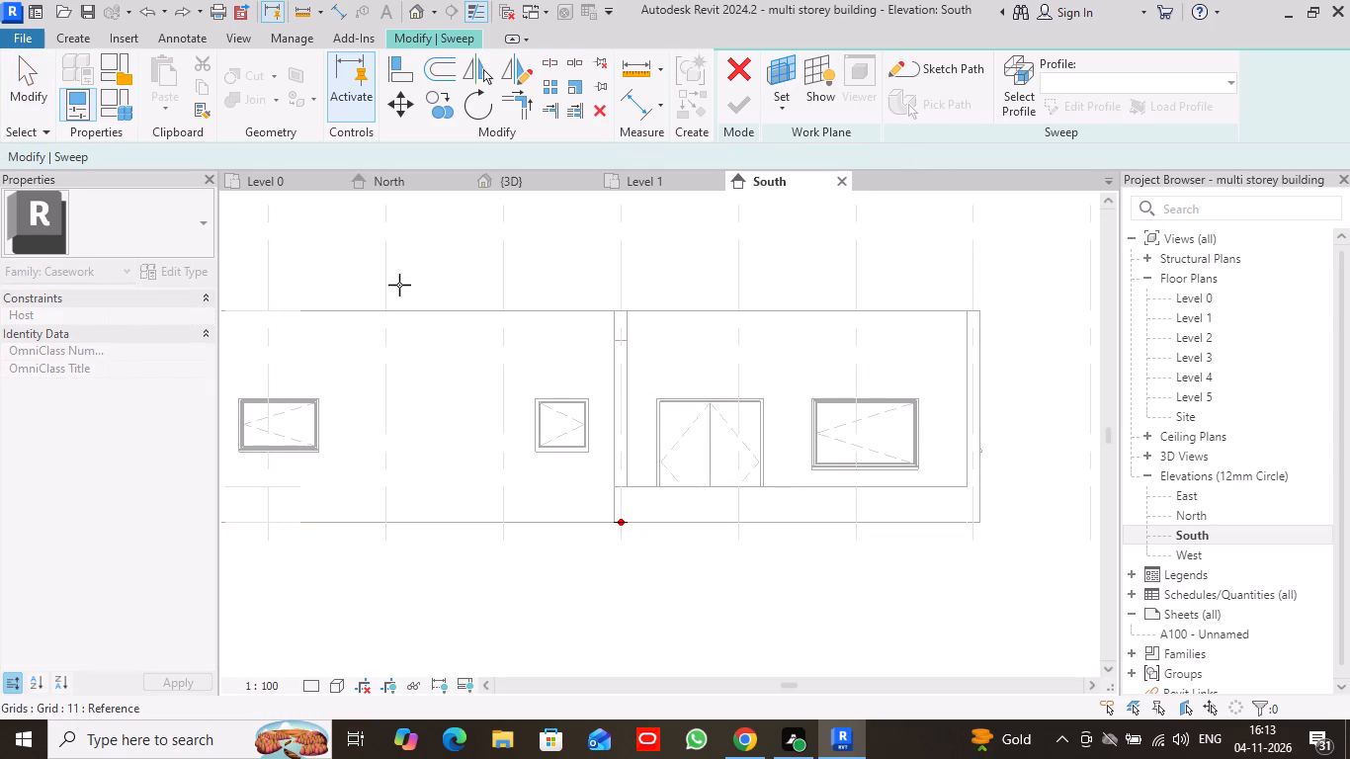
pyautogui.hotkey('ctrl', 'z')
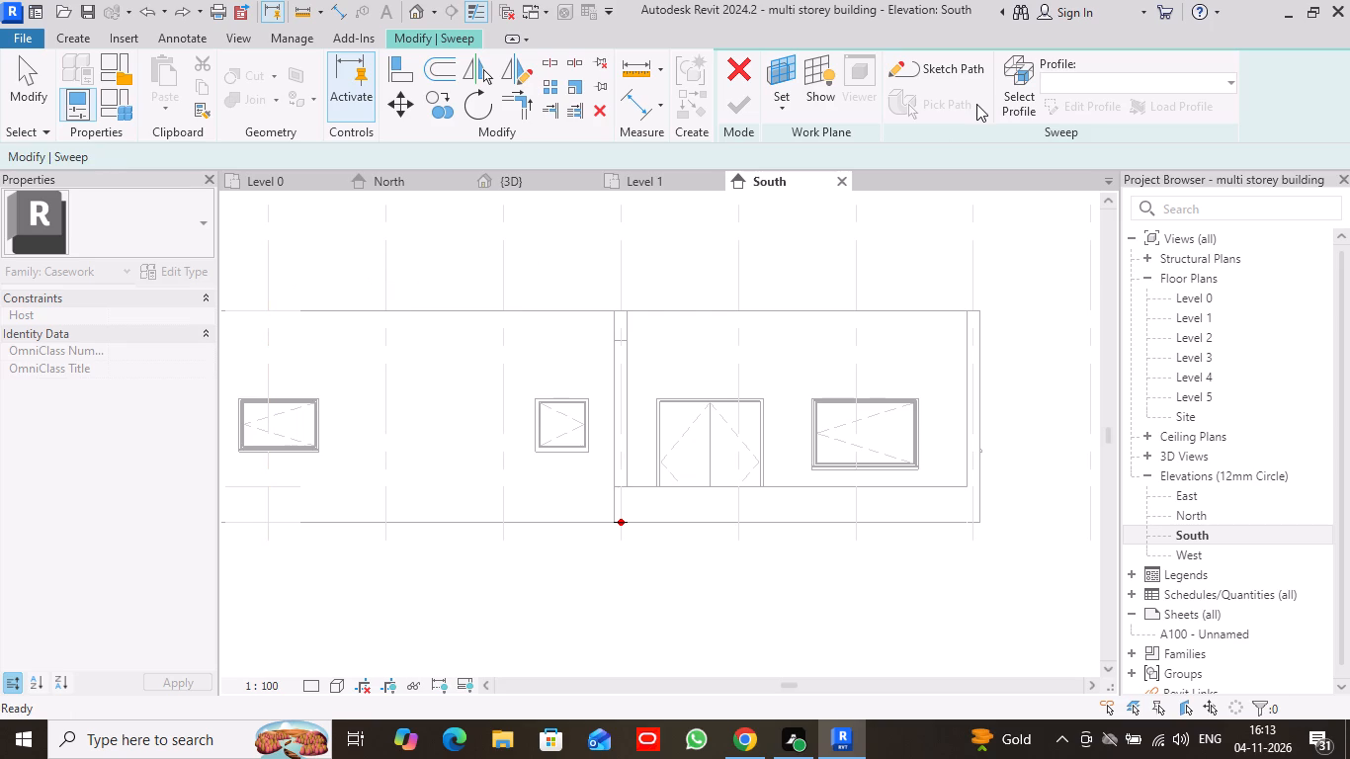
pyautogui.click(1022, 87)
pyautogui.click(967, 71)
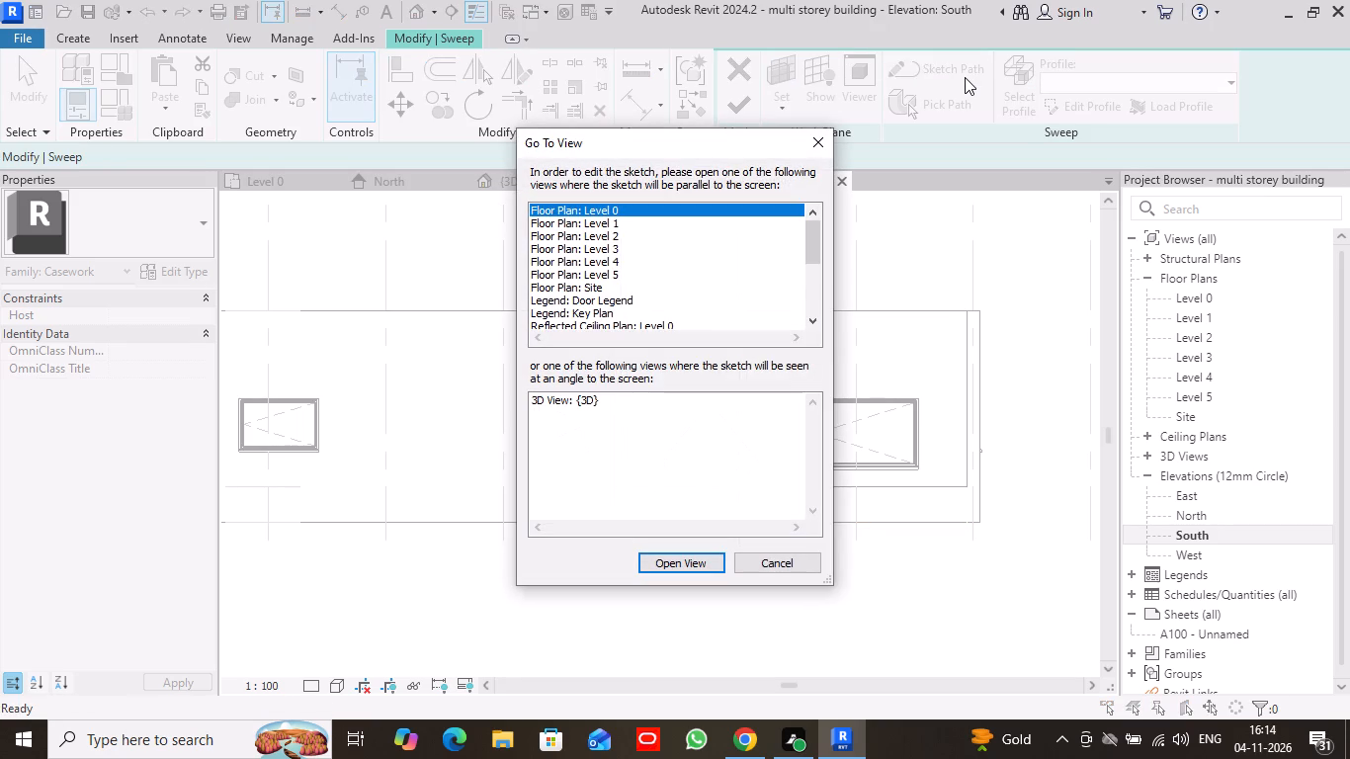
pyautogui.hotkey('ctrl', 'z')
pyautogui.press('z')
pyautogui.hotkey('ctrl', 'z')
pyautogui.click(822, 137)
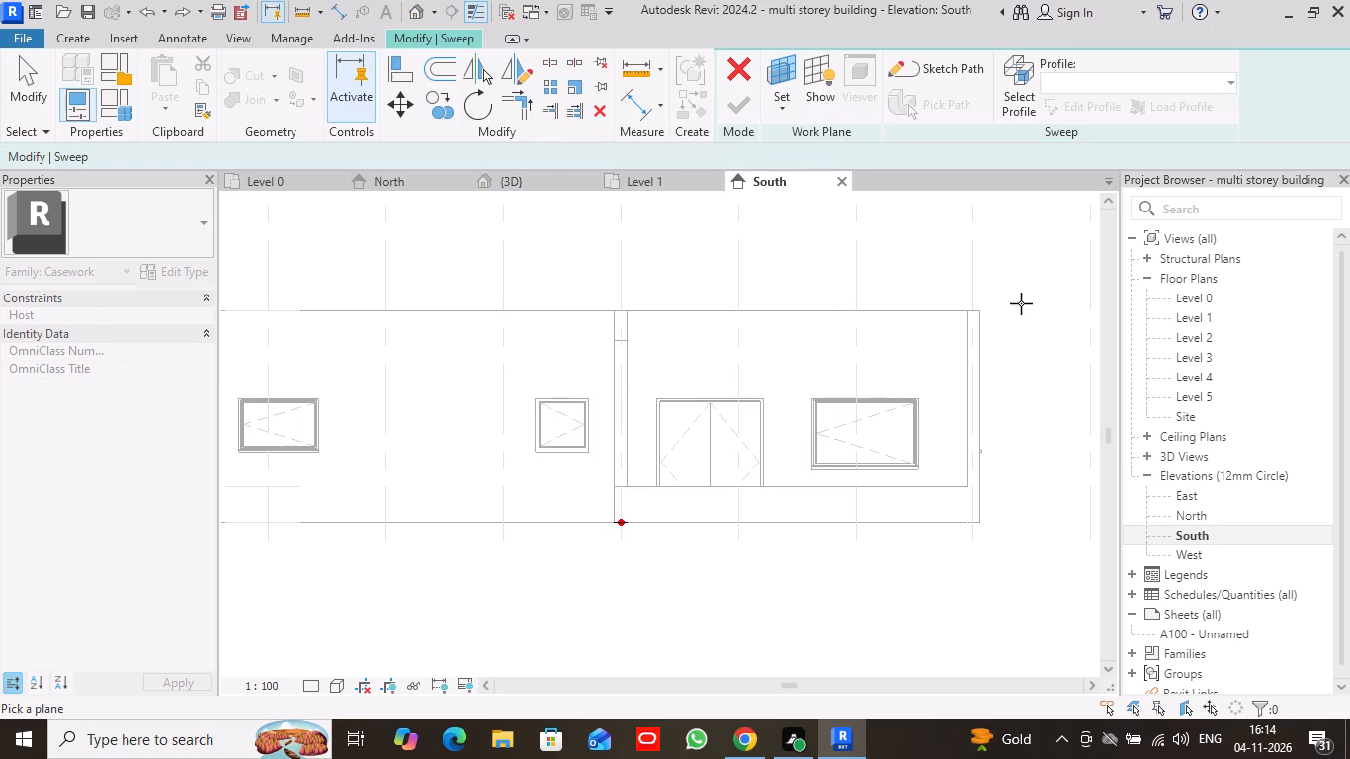
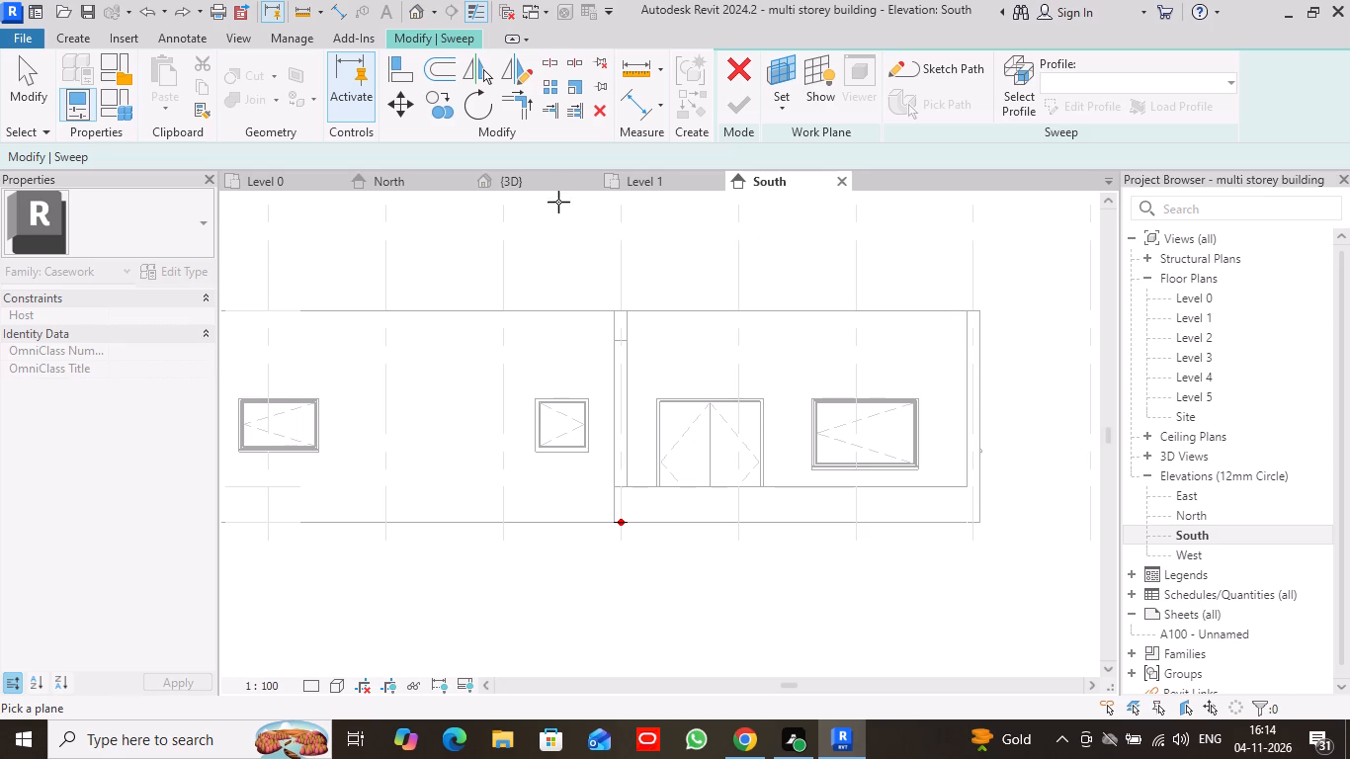
# Examine the sweep path rectangle and the low walls at the corner column's base in the 3D view.
pyautogui.click(545, 178)
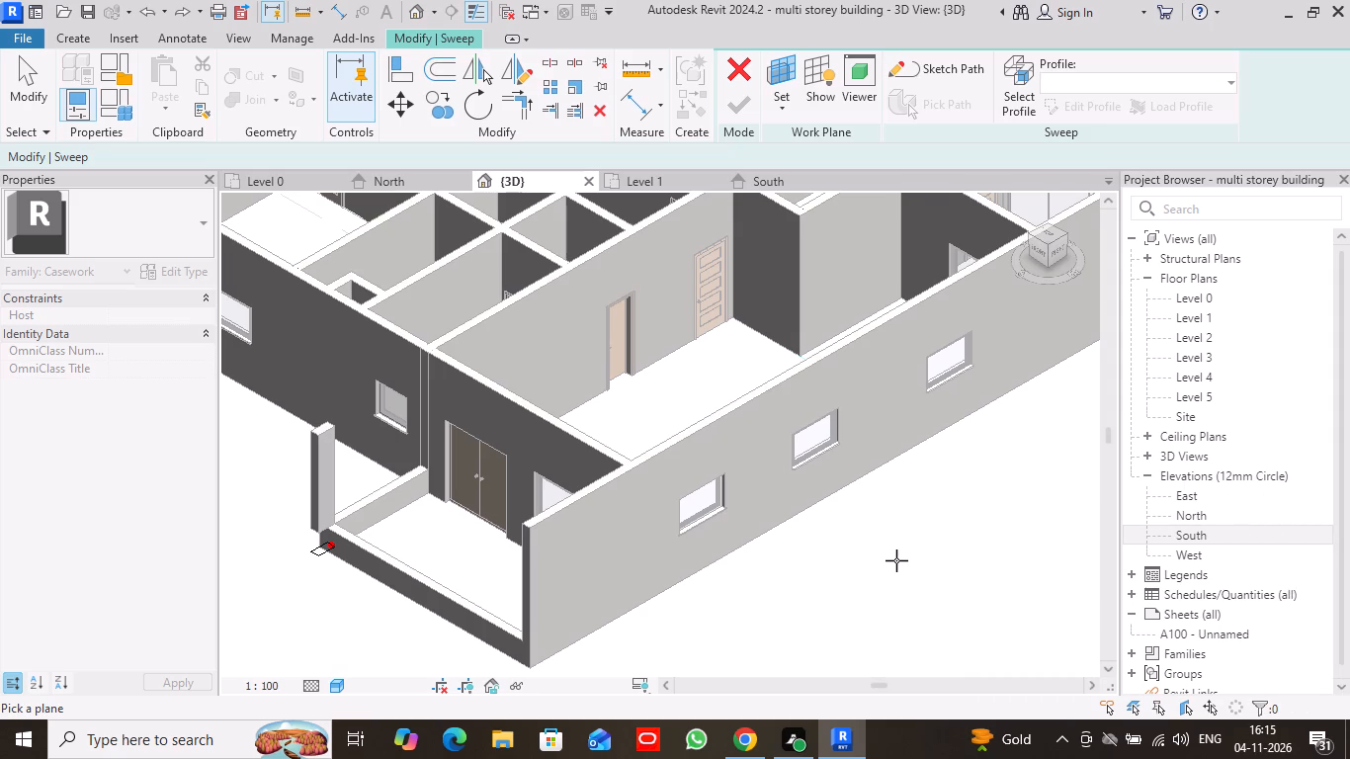
pyautogui.scroll(5, 308, 573)
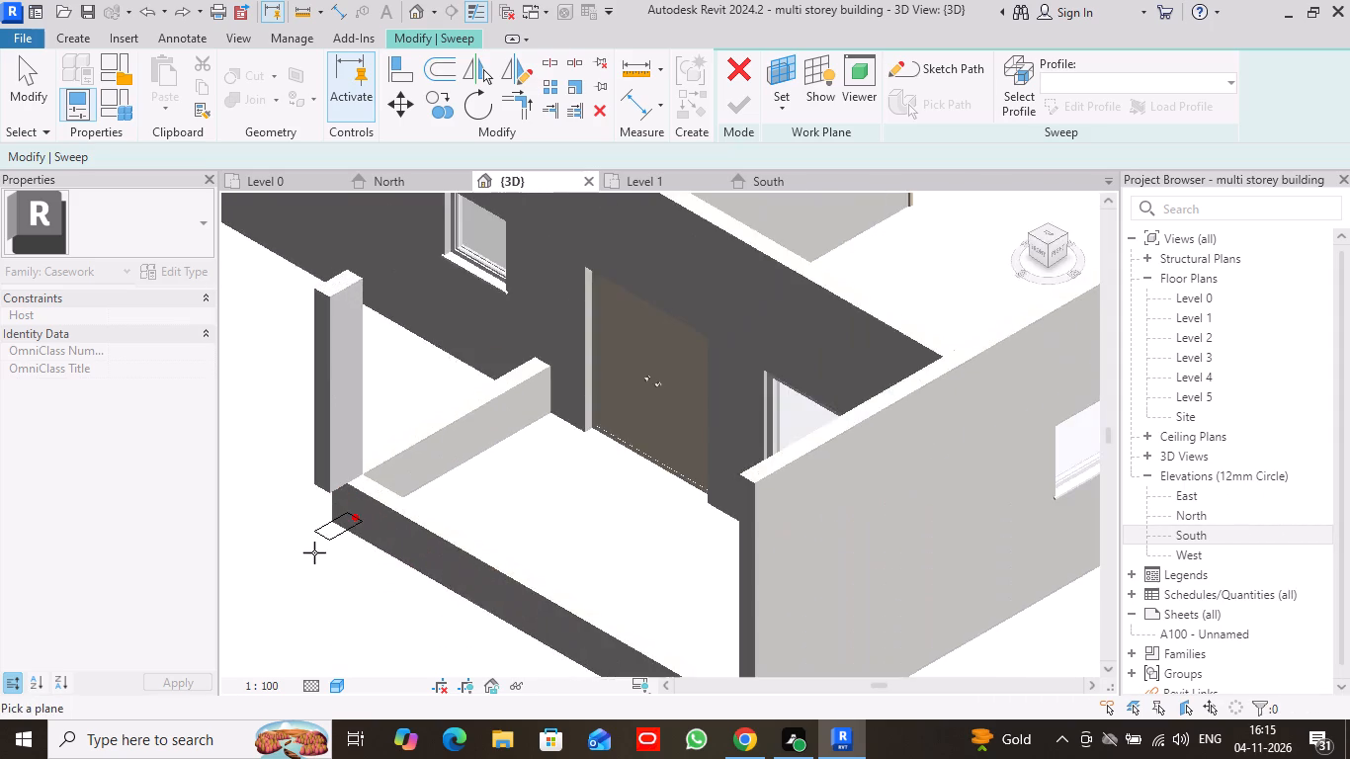
pyautogui.scroll(2, 328, 551)
pyautogui.scroll(-1, 333, 551)
pyautogui.scroll(3, 334, 551)
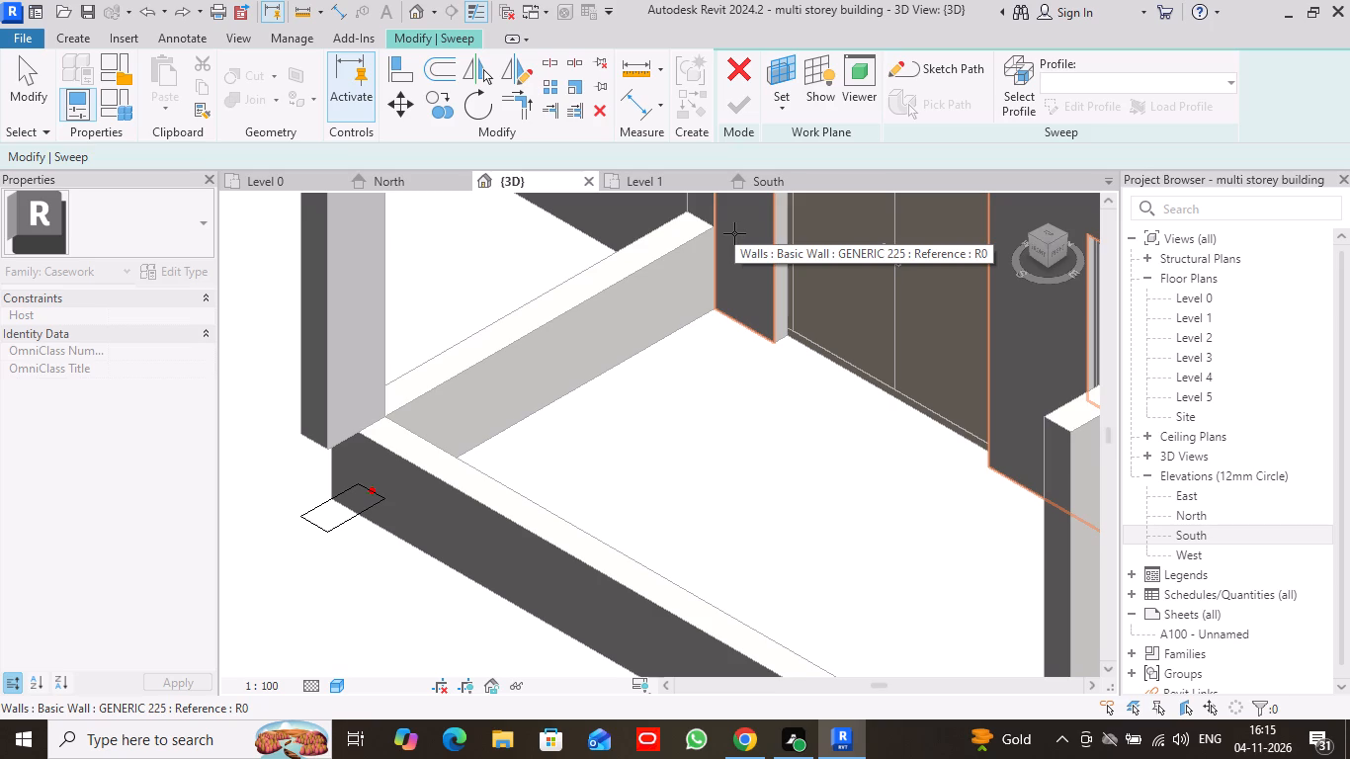
pyautogui.scroll(-15, 734, 233)
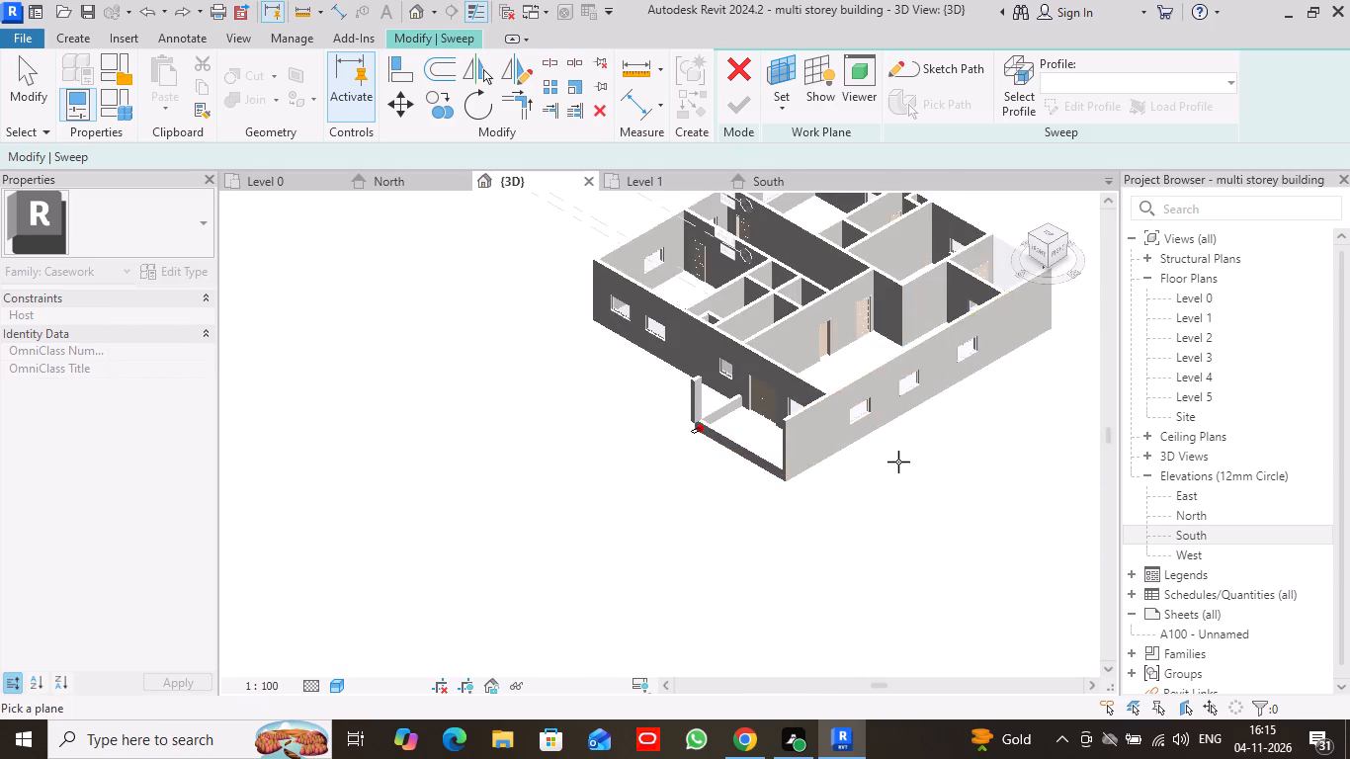
pyautogui.moveTo(898, 461); pyautogui.dragTo(860, 500, button='middle')
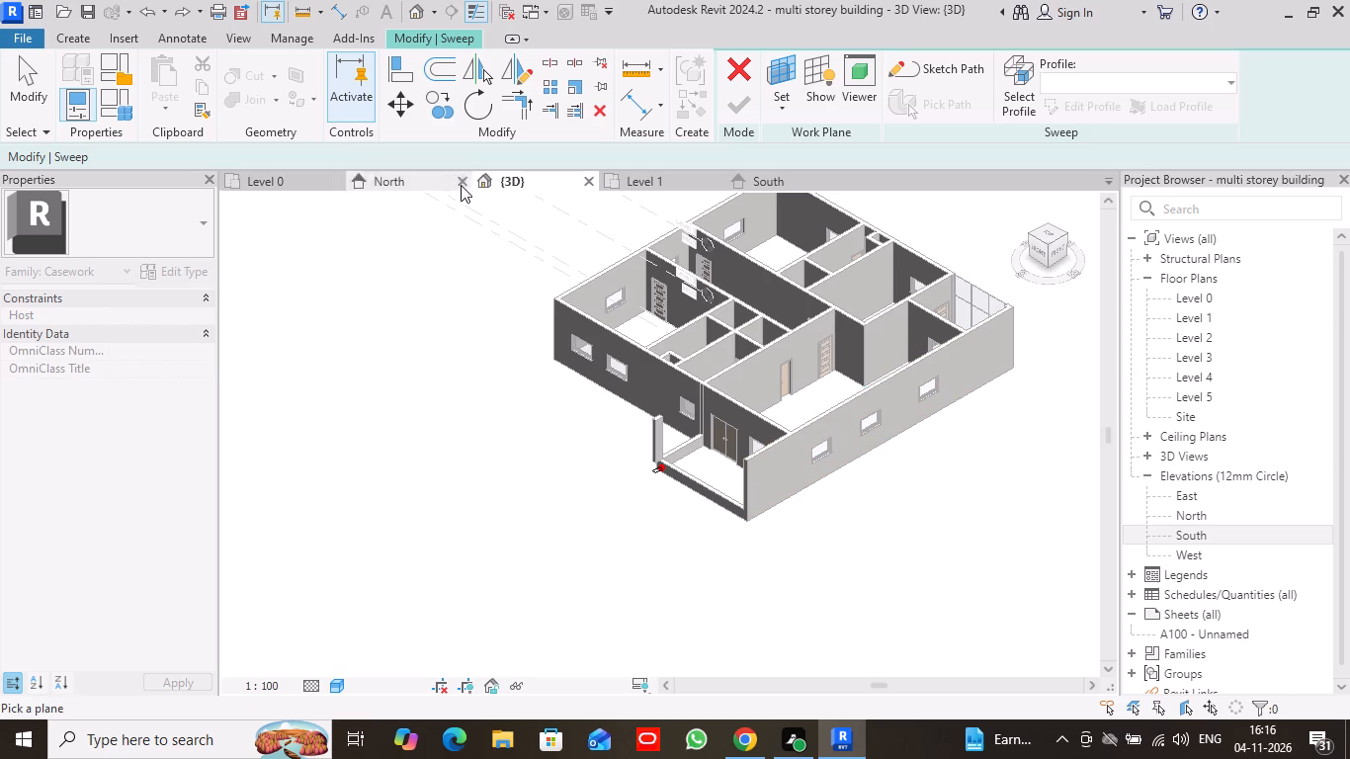
# From the Level 1 plan, undo the whole sweep attempt, back to the corner column's extrusion sketch.
pyautogui.click(628, 183)
pyautogui.scroll(-4, 710, 348)
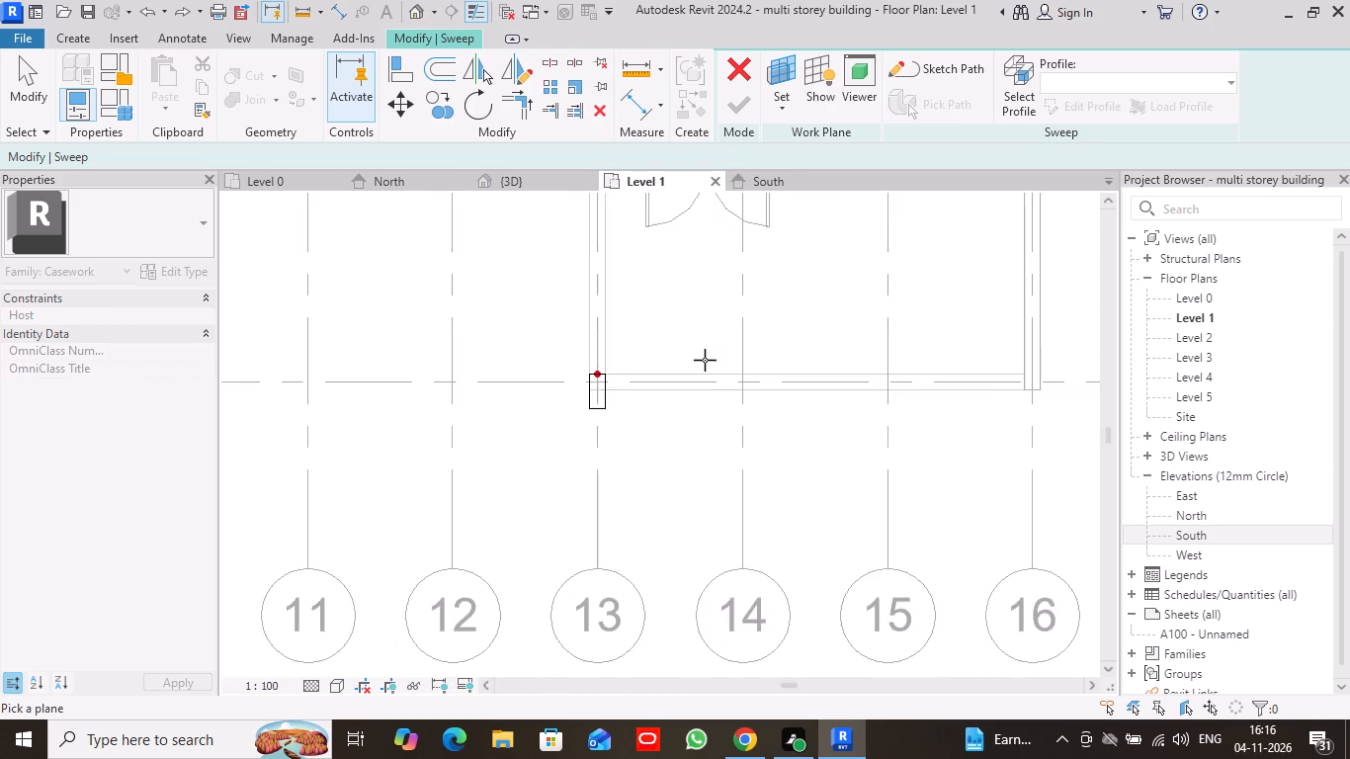
pyautogui.scroll(-4, 705, 360)
pyautogui.moveTo(789, 375); pyautogui.dragTo(788, 550, button='middle')
pyautogui.scroll(-3, 793, 405)
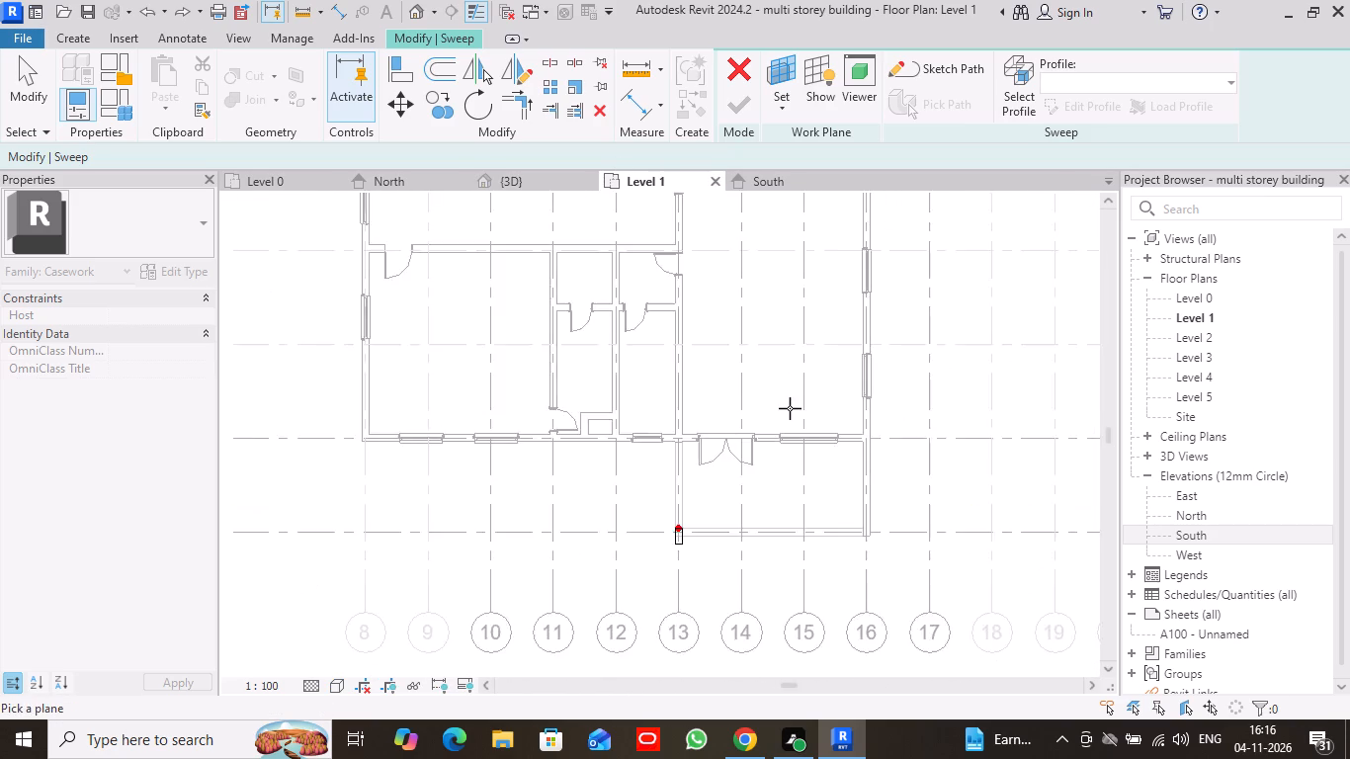
pyautogui.scroll(-4, 790, 408)
pyautogui.hotkey('ctrl', 'z')
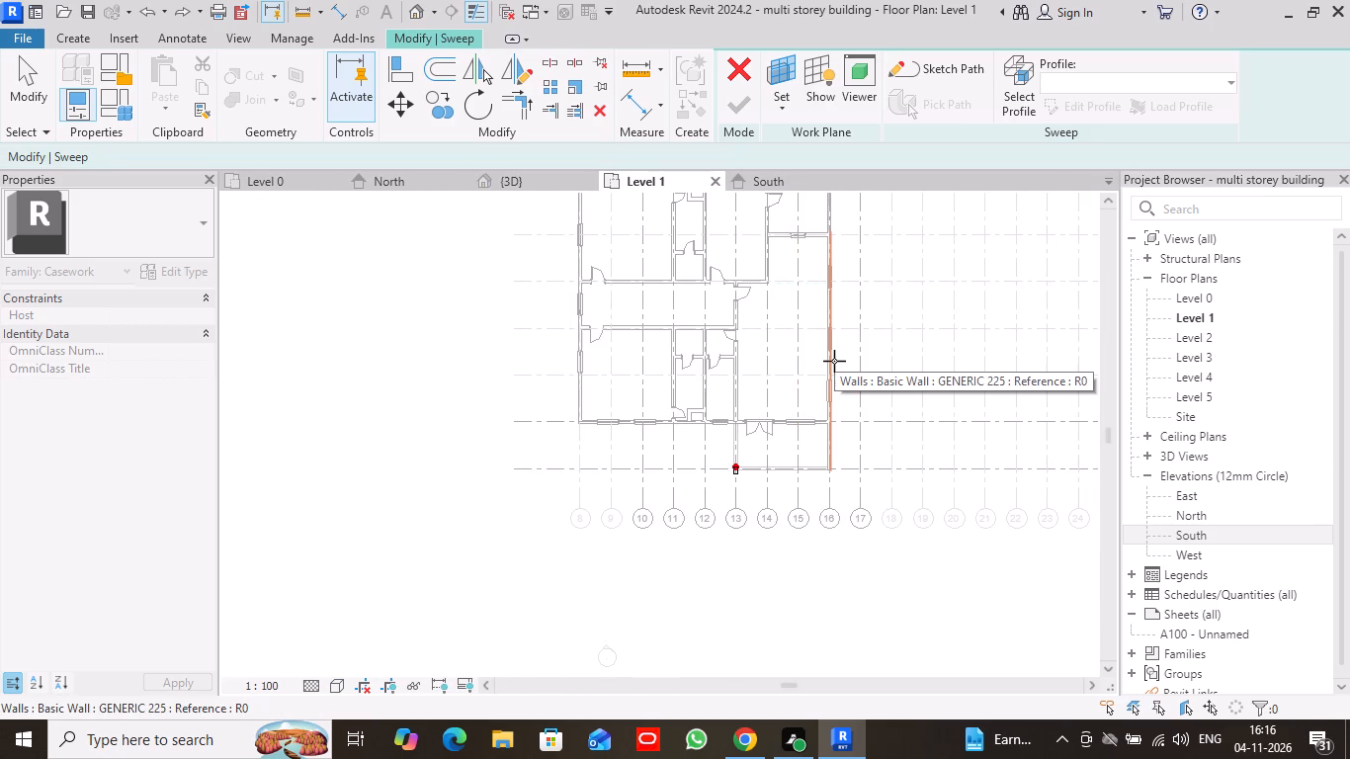
pyautogui.hotkey('ctrl', 'z')
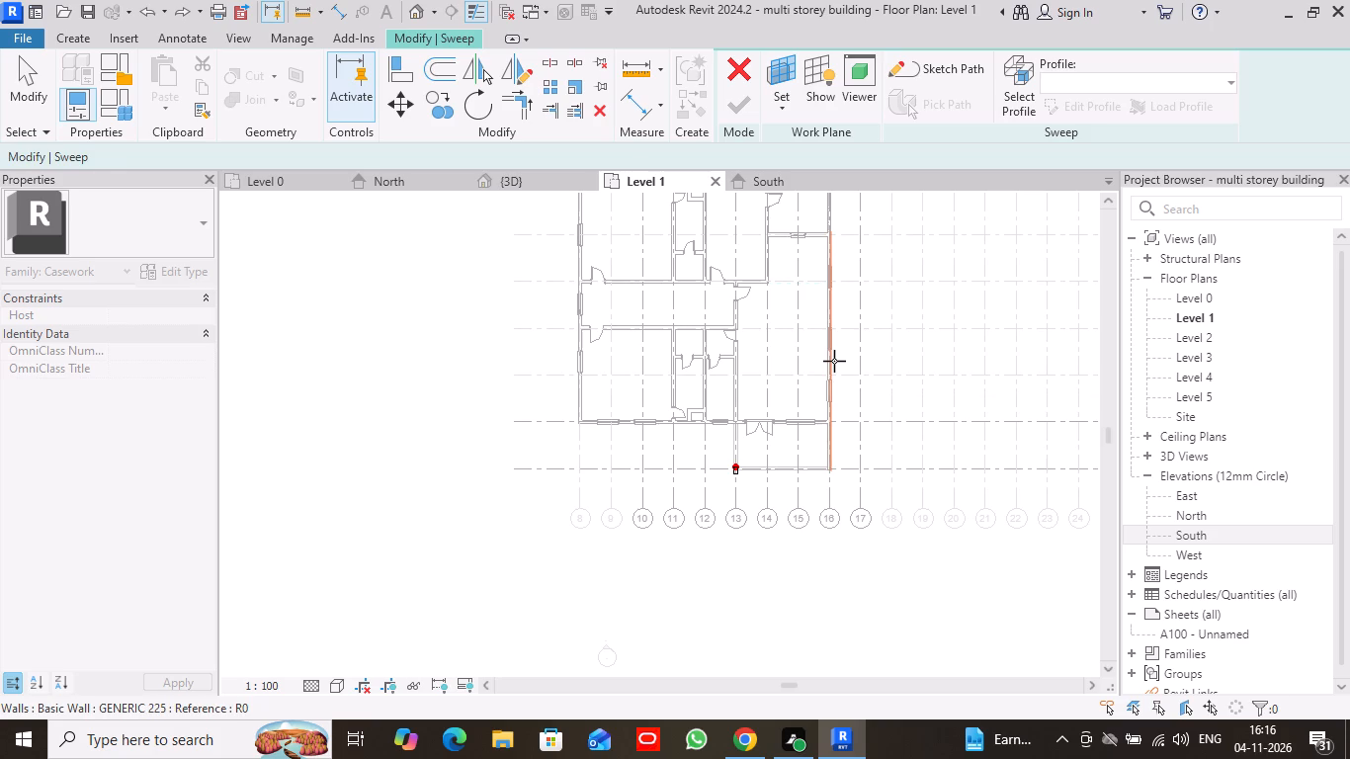
pyautogui.hotkey('ctrl', 'z')
pyautogui.hotkey('ctrl', 'z')
pyautogui.hotkey('ctrl', 'z')
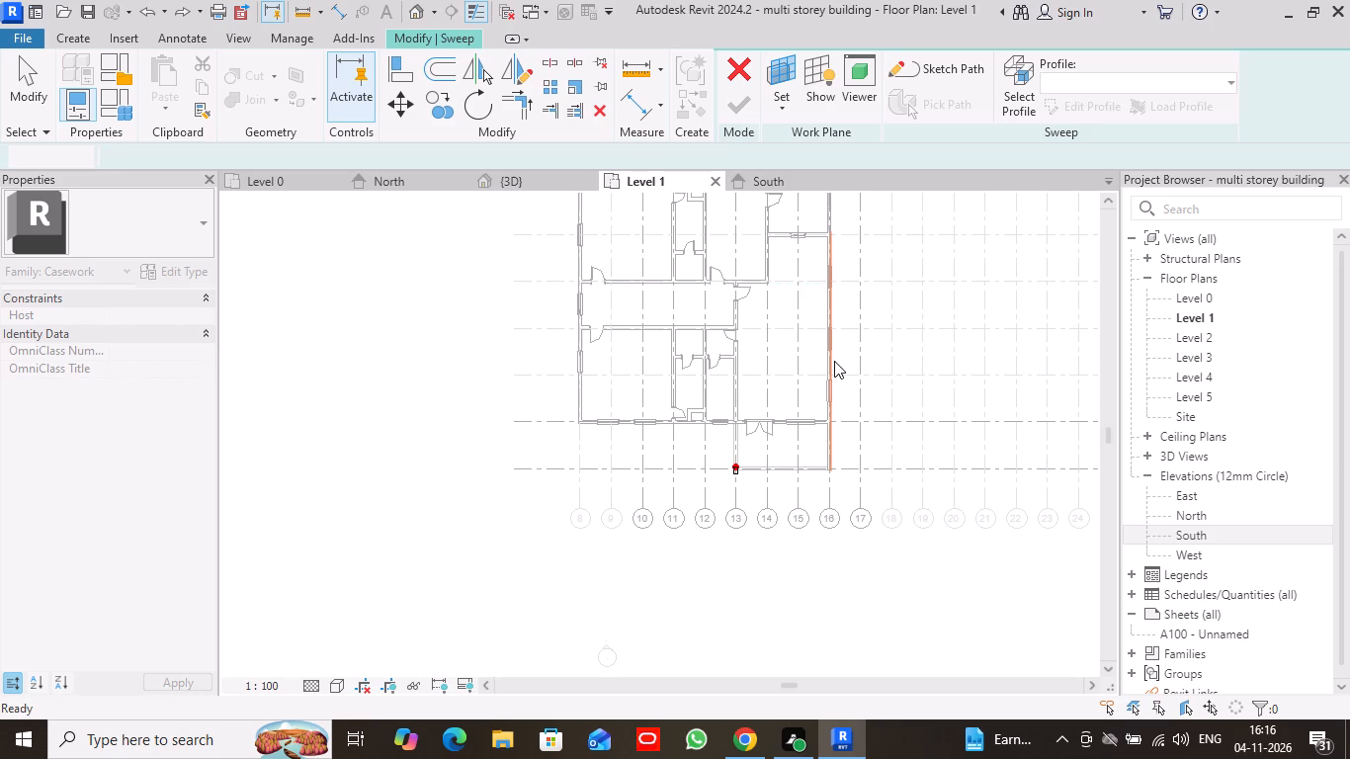
pyautogui.hotkey('ctrl', 'z')
pyautogui.hotkey('ctrl', 'z')
pyautogui.hotkey('ctrl', 'z')
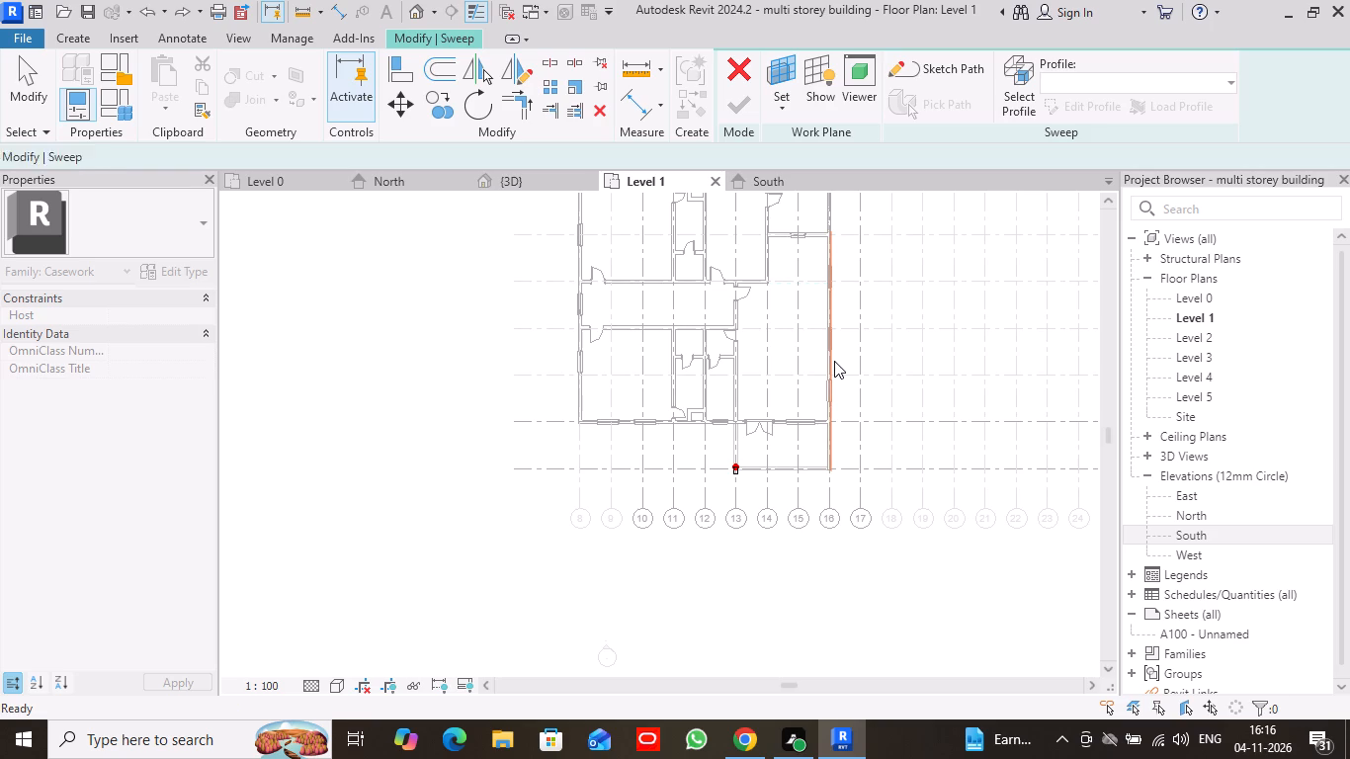
pyautogui.hotkey('ctrl', 'z')
pyautogui.hotkey('ctrl', 'z')
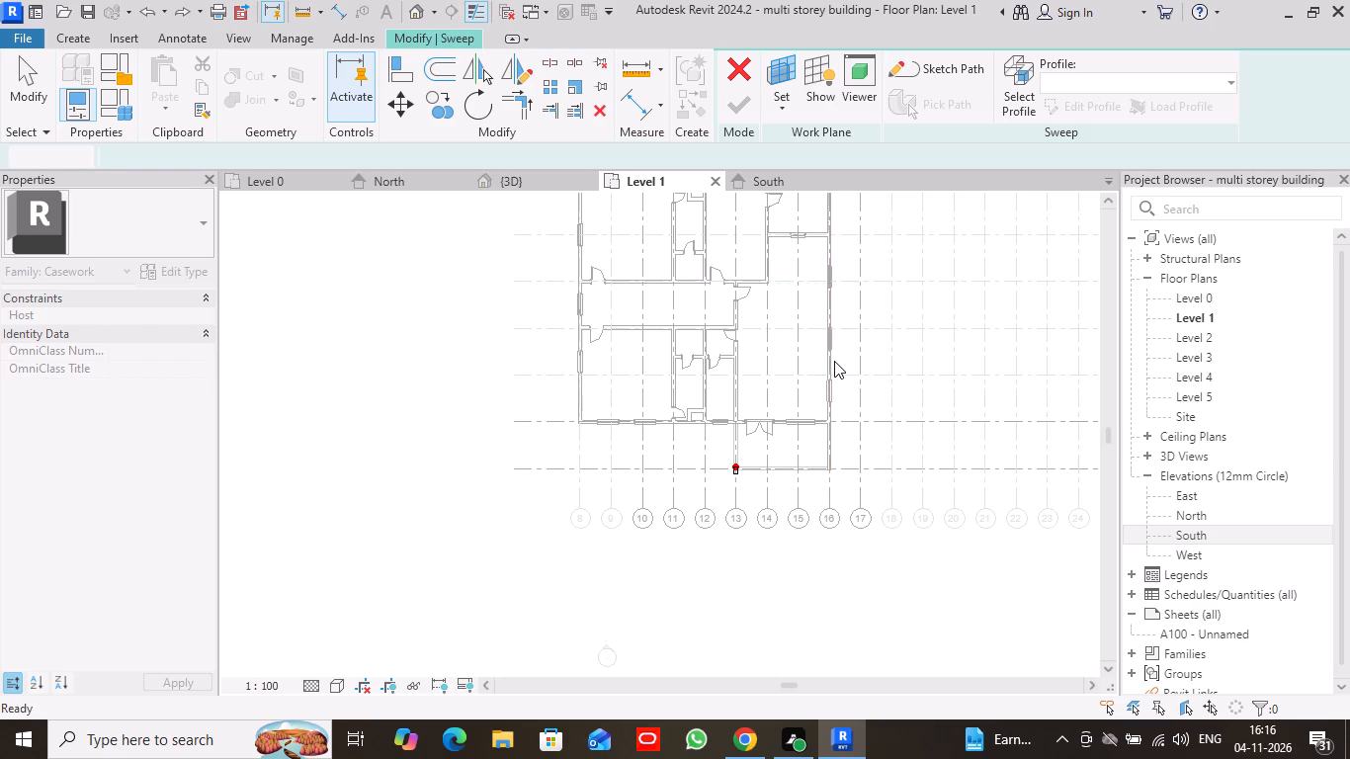
pyautogui.hotkey('ctrl', 'z')
pyautogui.hotkey('ctrl', 'z')
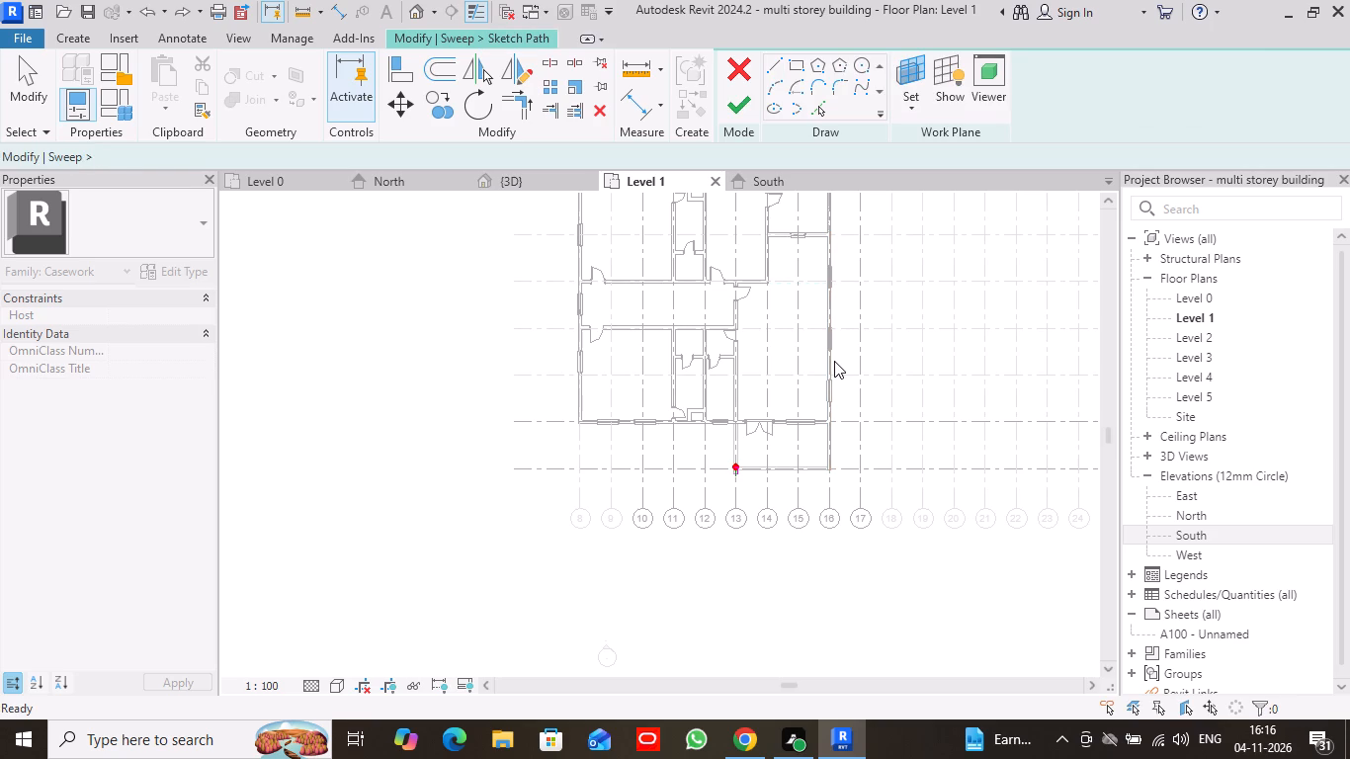
pyautogui.hotkey('ctrl', 'z')
pyautogui.hotkey('ctrl', 'z')
pyautogui.hotkey('ctrl', 'z')
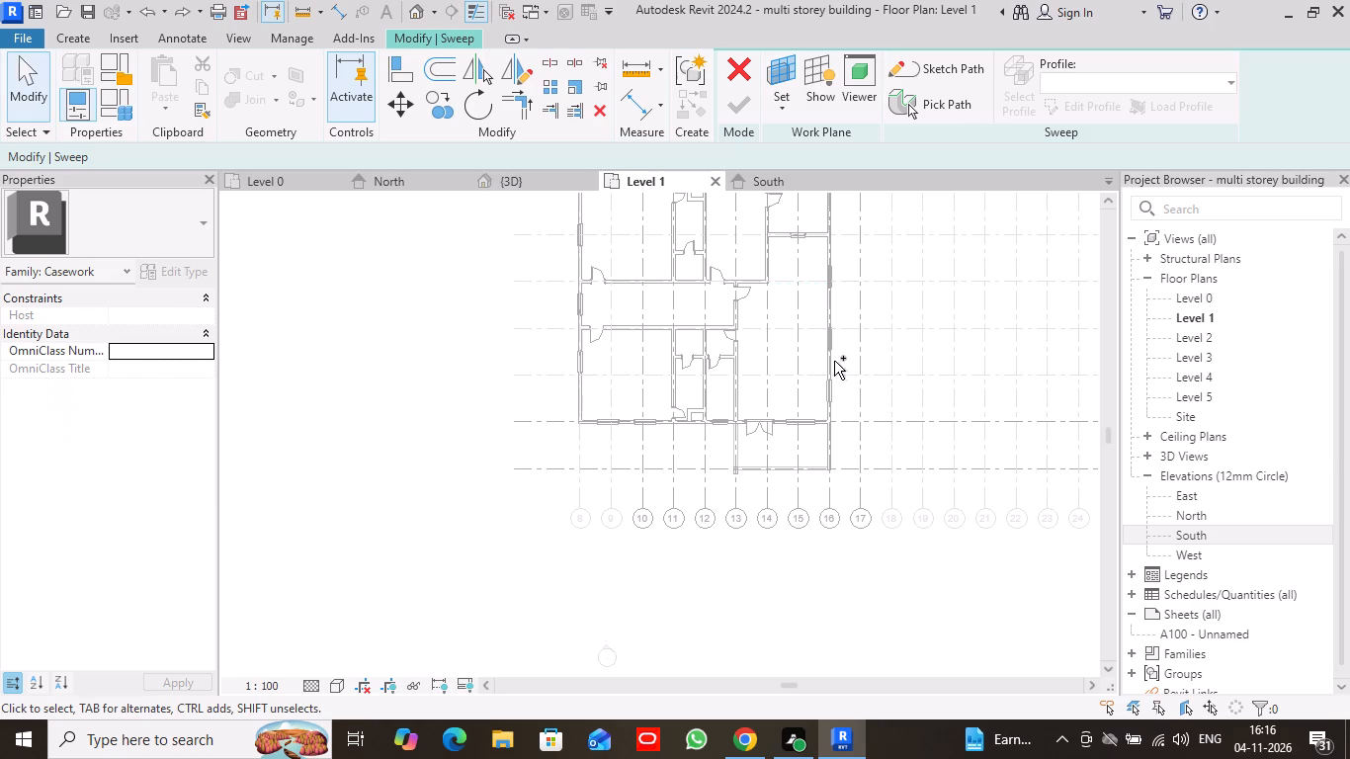
pyautogui.hotkey('ctrl', 'z')
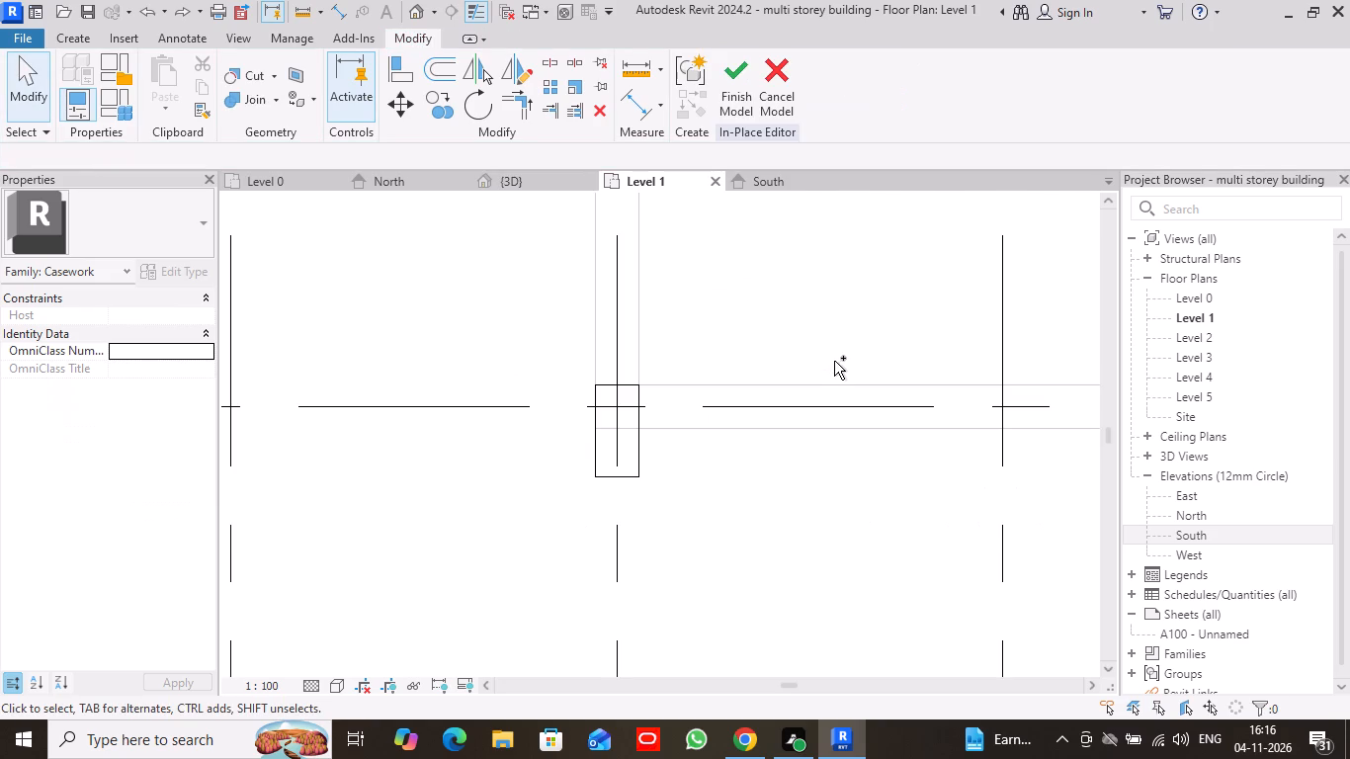
pyautogui.hotkey('ctrl', 'z')
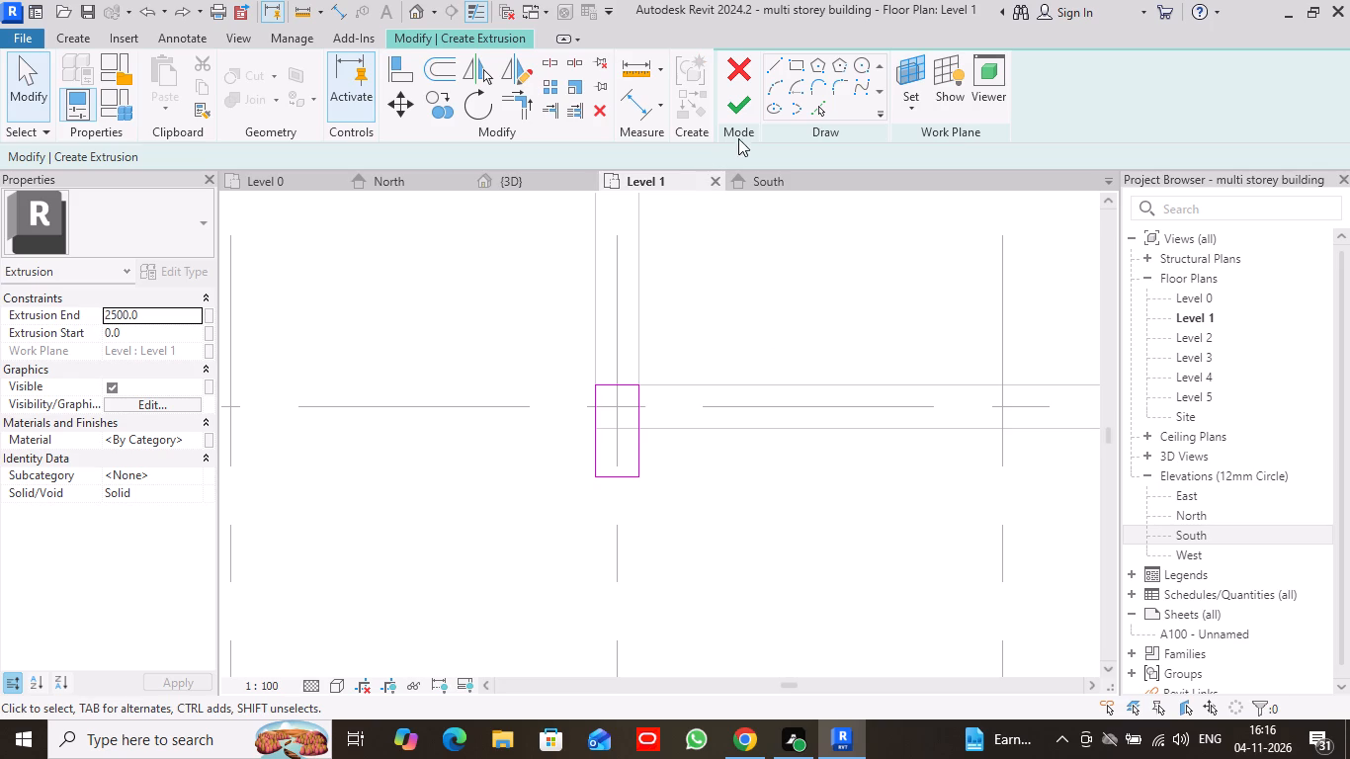
# Finish the corner column's rectangular extrusion sketch in the Level 1 plan, keeping the 2500 extrusion end, and deselect it.
pyautogui.click(740, 109)
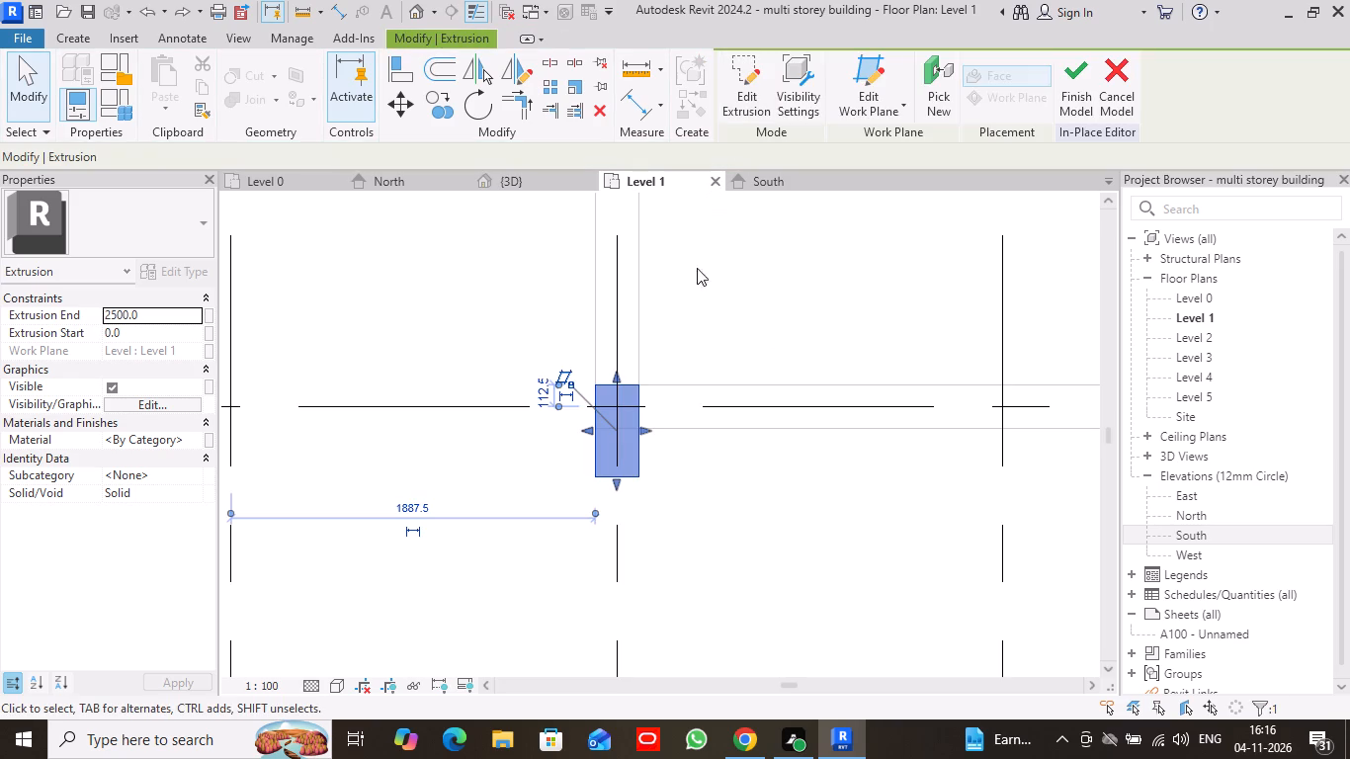
pyautogui.click(715, 538)
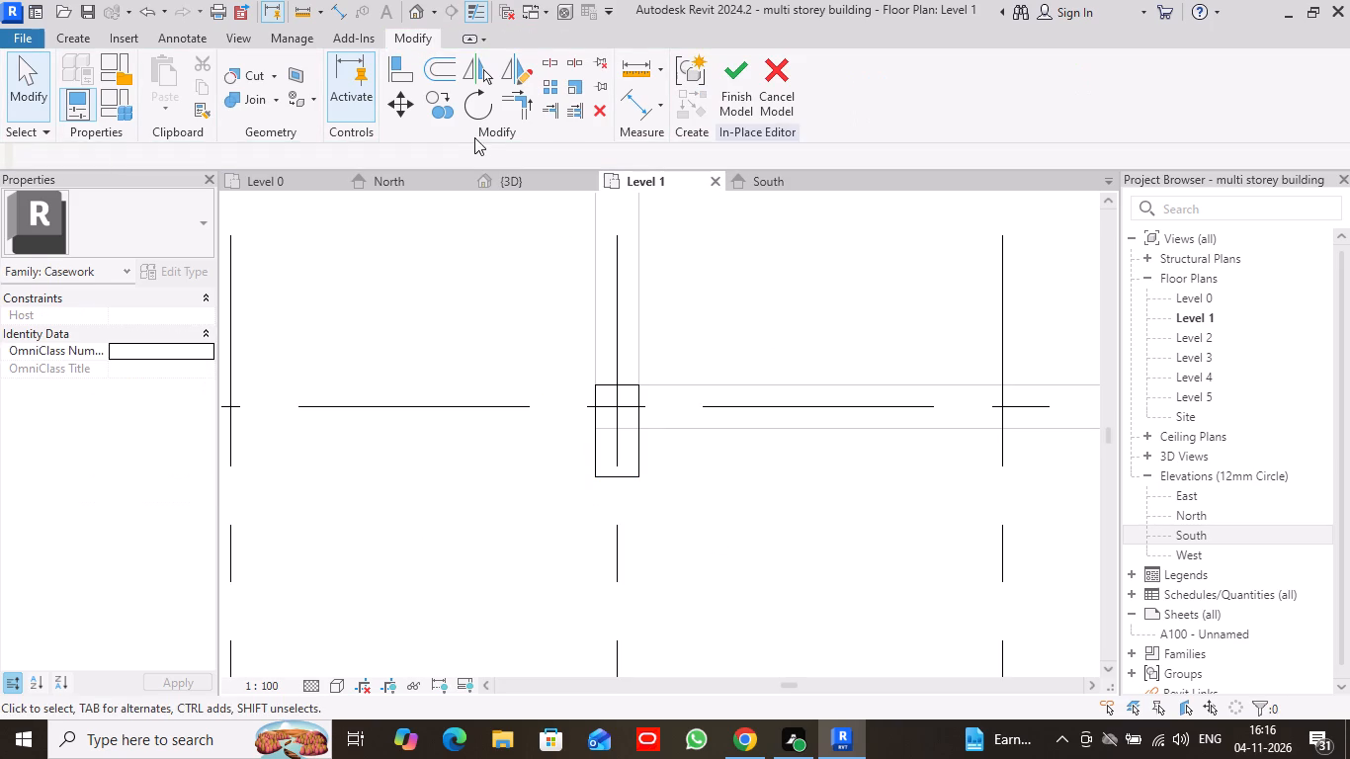
# Examine the corner column and sit-out in 3D, including the front view, and return to the Level 1 plan.
pyautogui.click(536, 177)
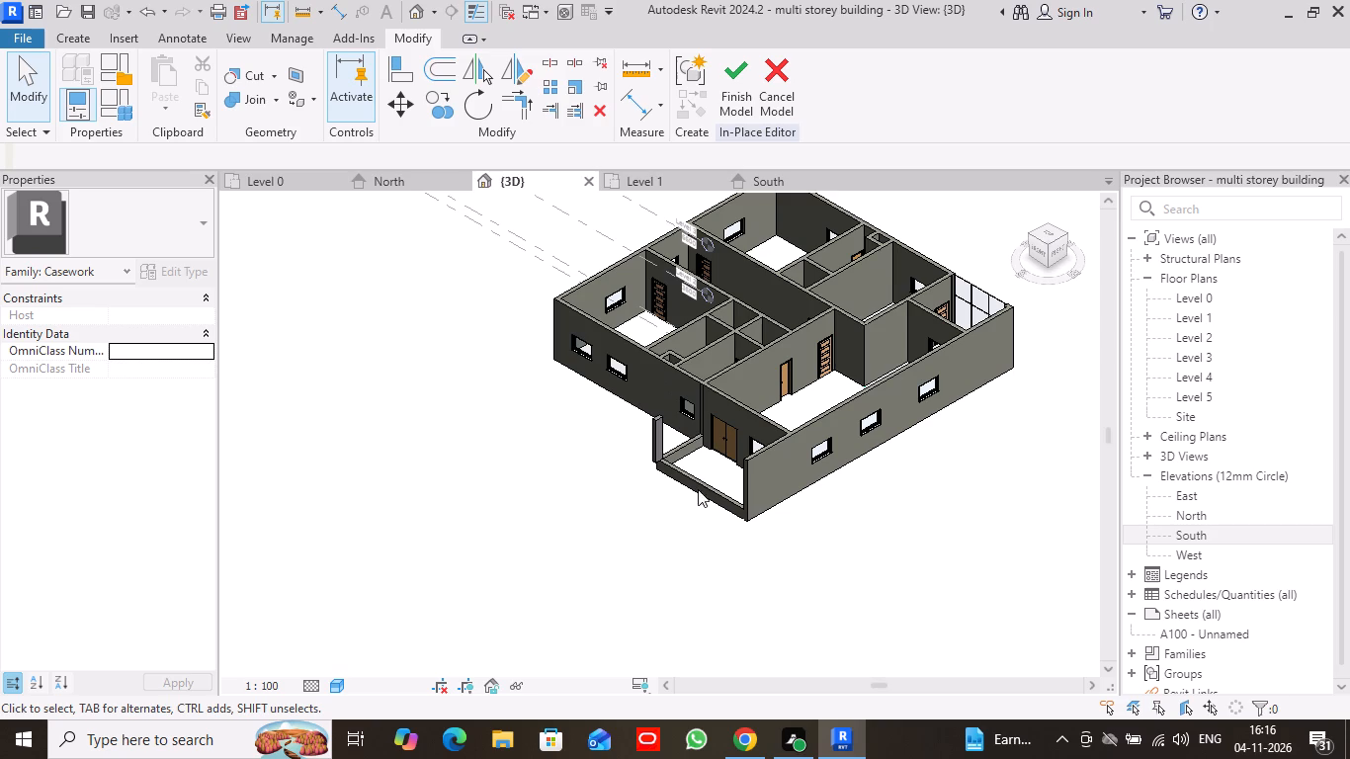
pyautogui.scroll(9, 692, 435)
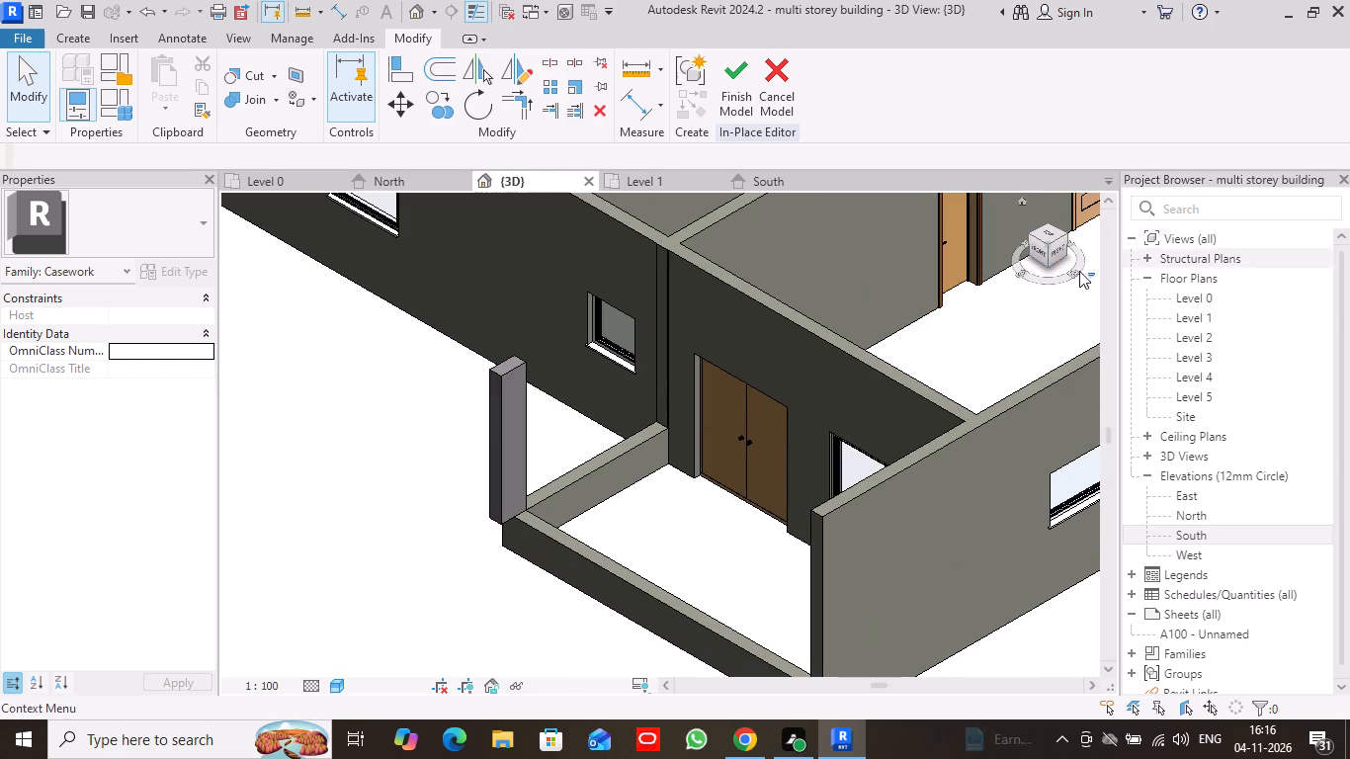
pyautogui.click(1040, 249)
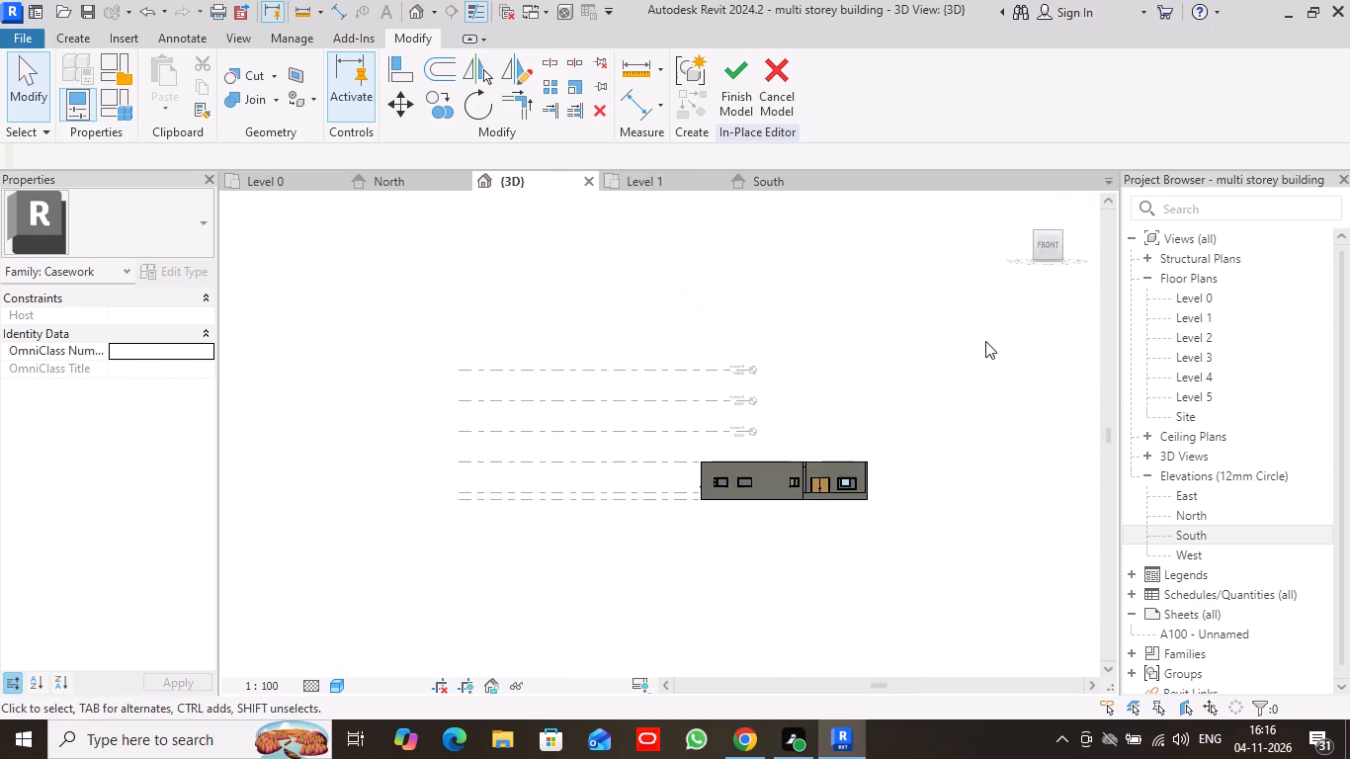
pyautogui.scroll(5, 857, 444)
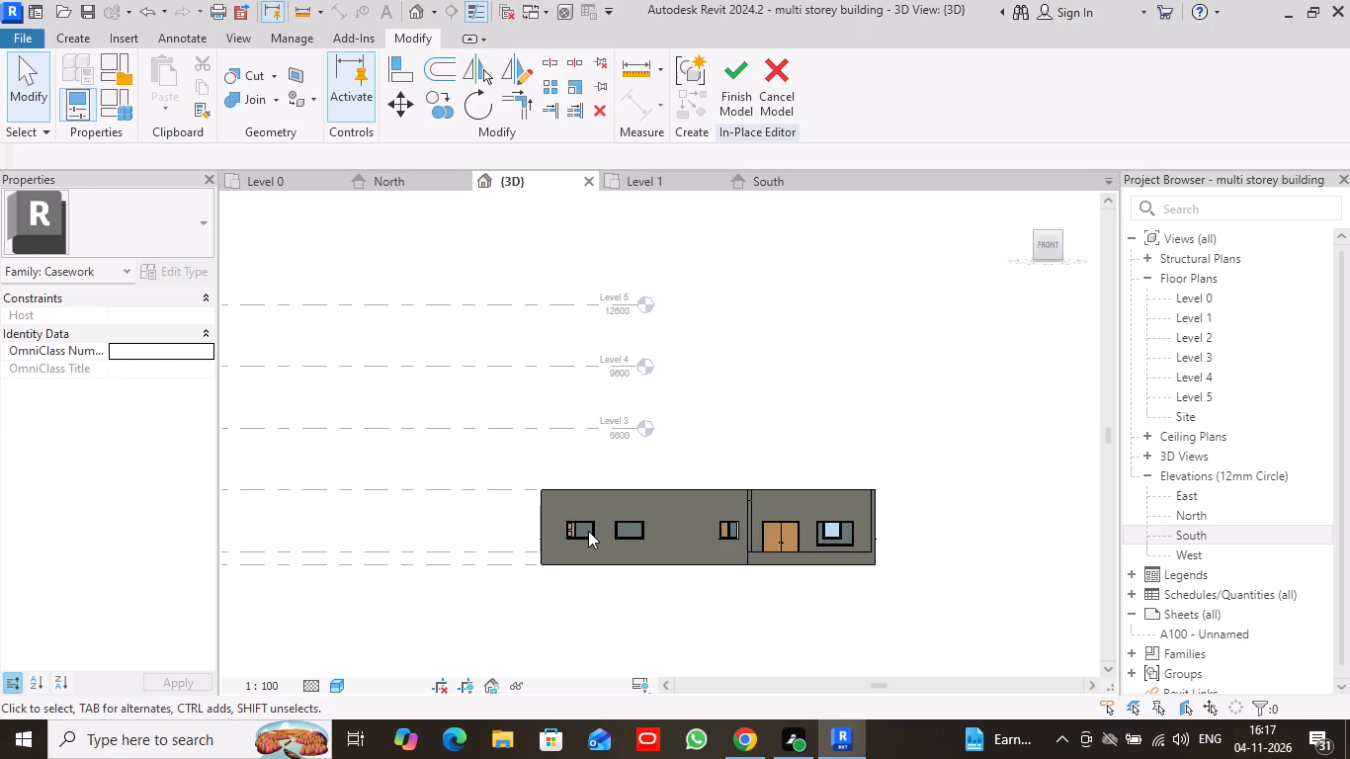
pyautogui.scroll(4, 580, 527)
pyautogui.scroll(-3, 580, 527)
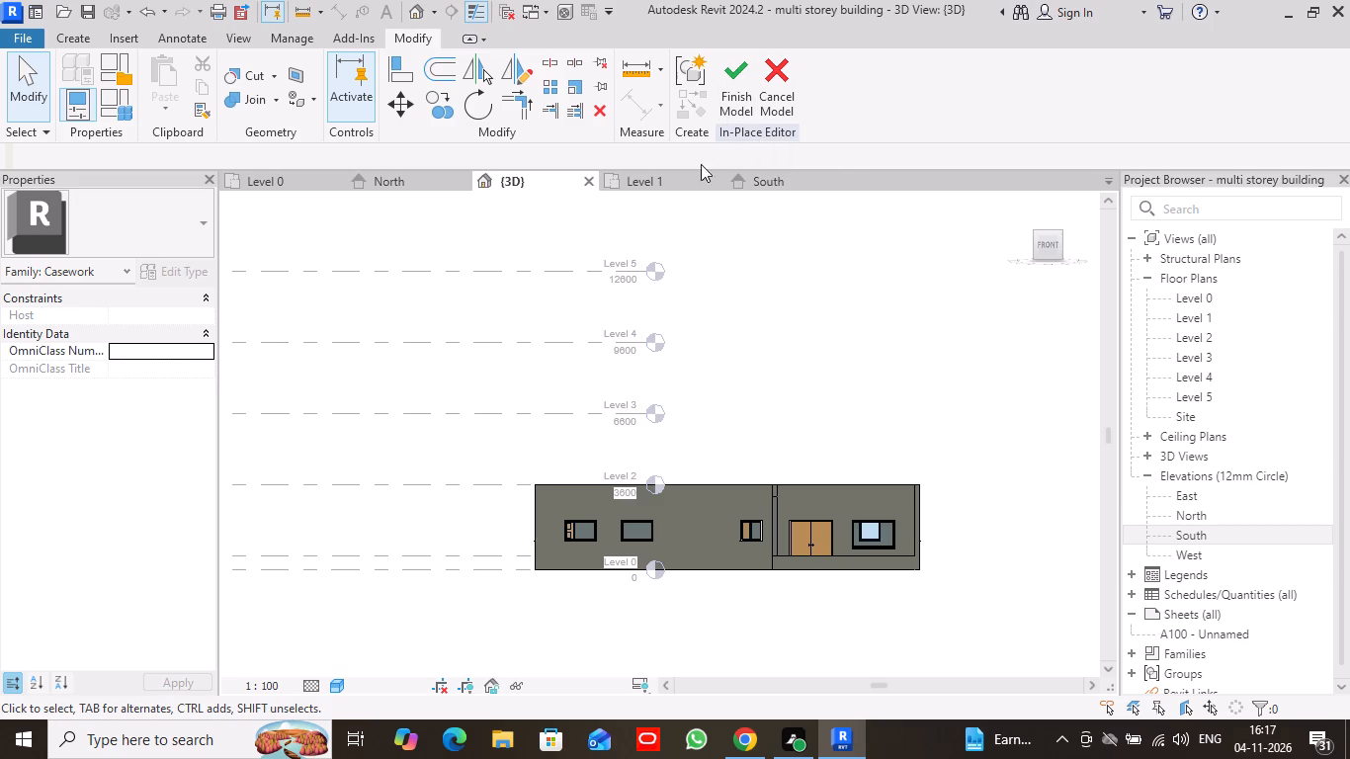
pyautogui.click(661, 182)
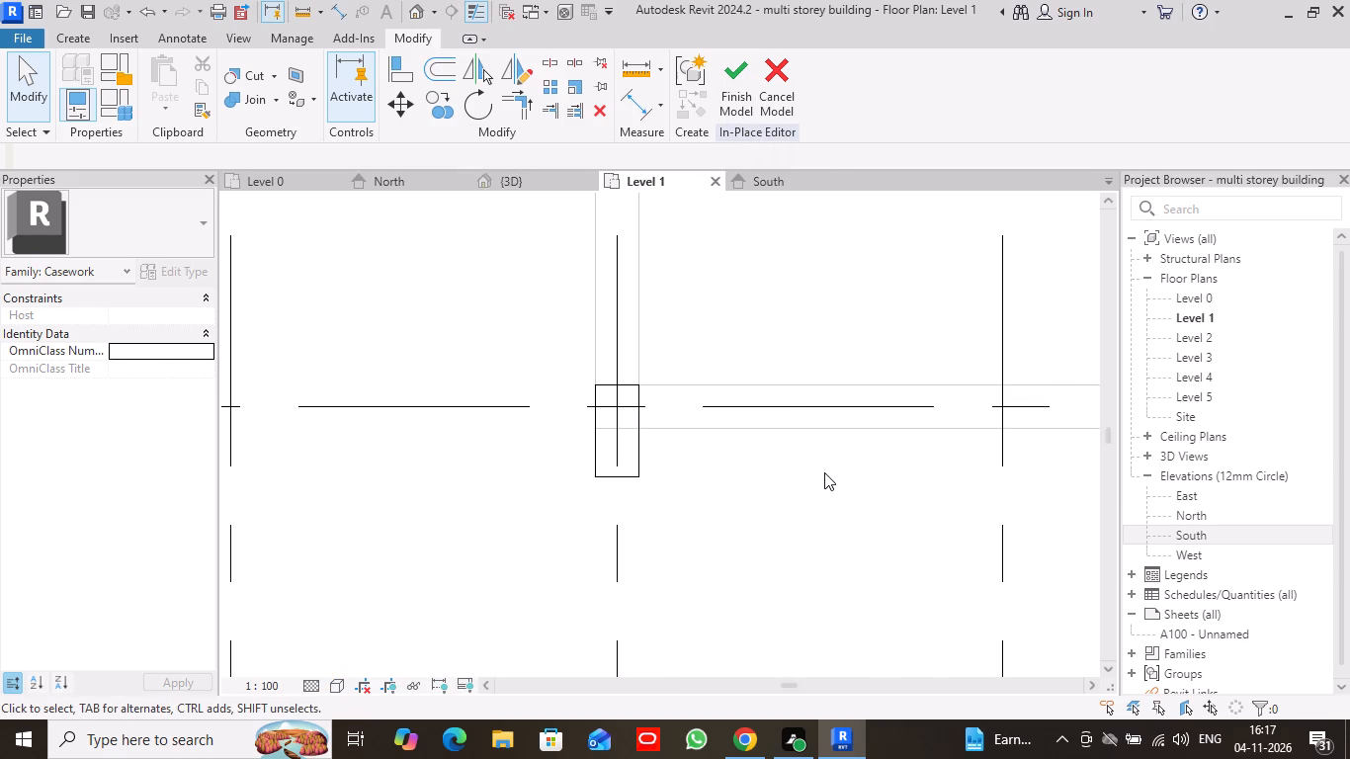
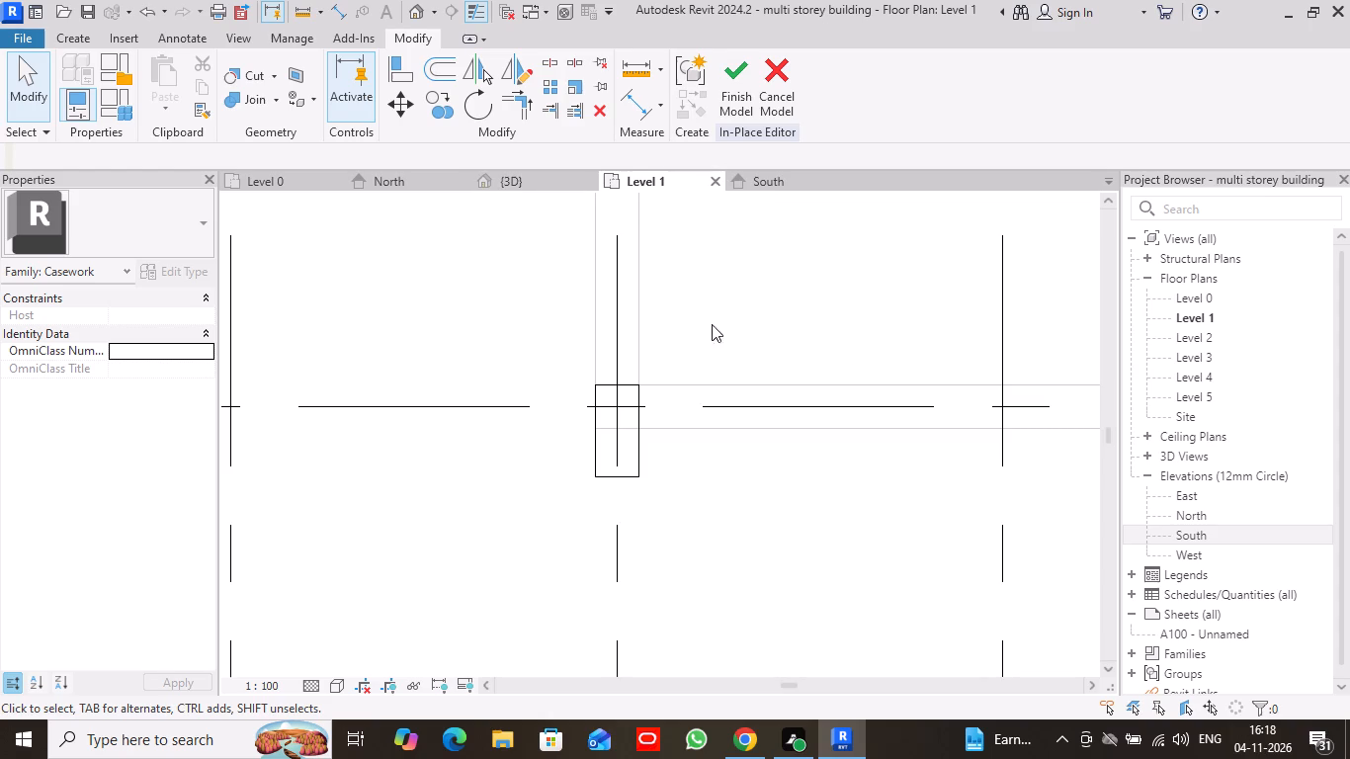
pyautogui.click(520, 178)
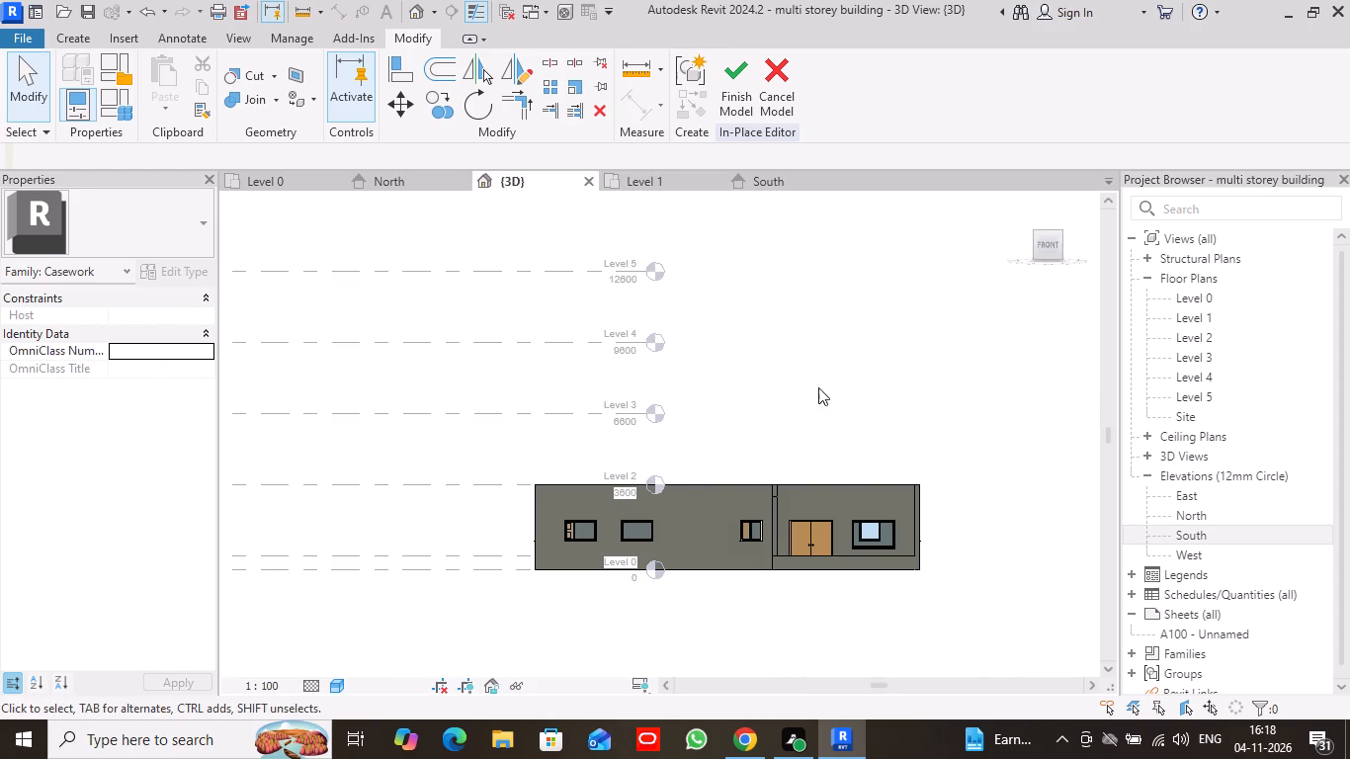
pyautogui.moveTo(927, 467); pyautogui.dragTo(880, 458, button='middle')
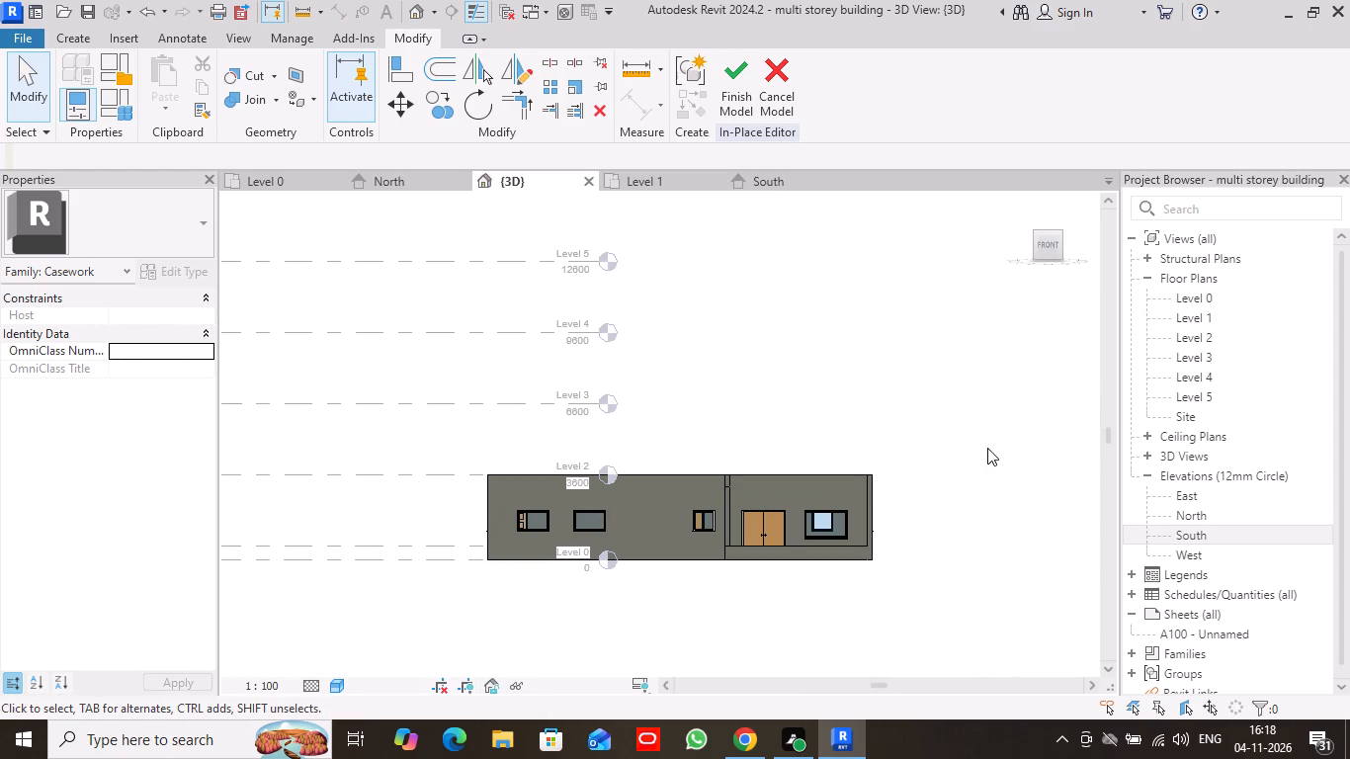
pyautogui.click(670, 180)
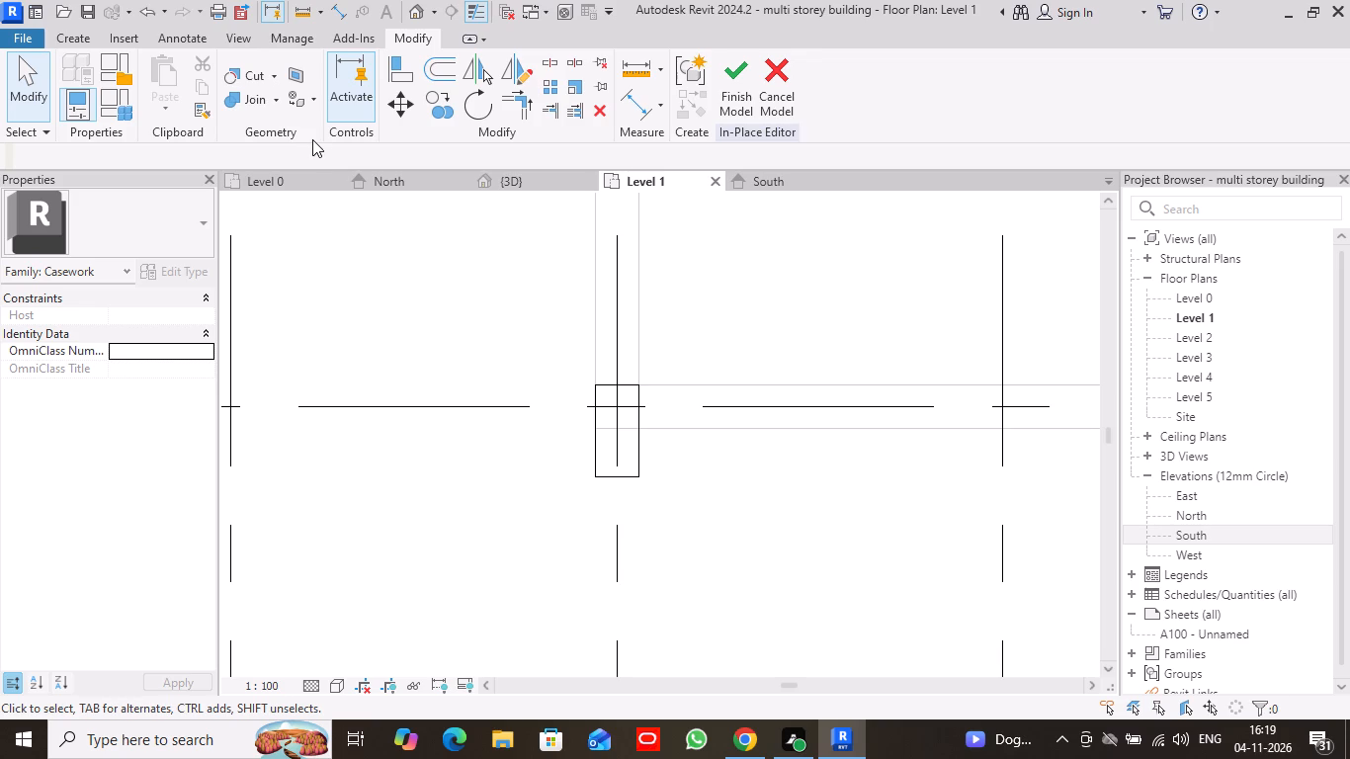
# Start a solid sweep and create its closed path from the four edges of the corner column's rectangle in the Level 1 plan.
pyautogui.click(79, 40)
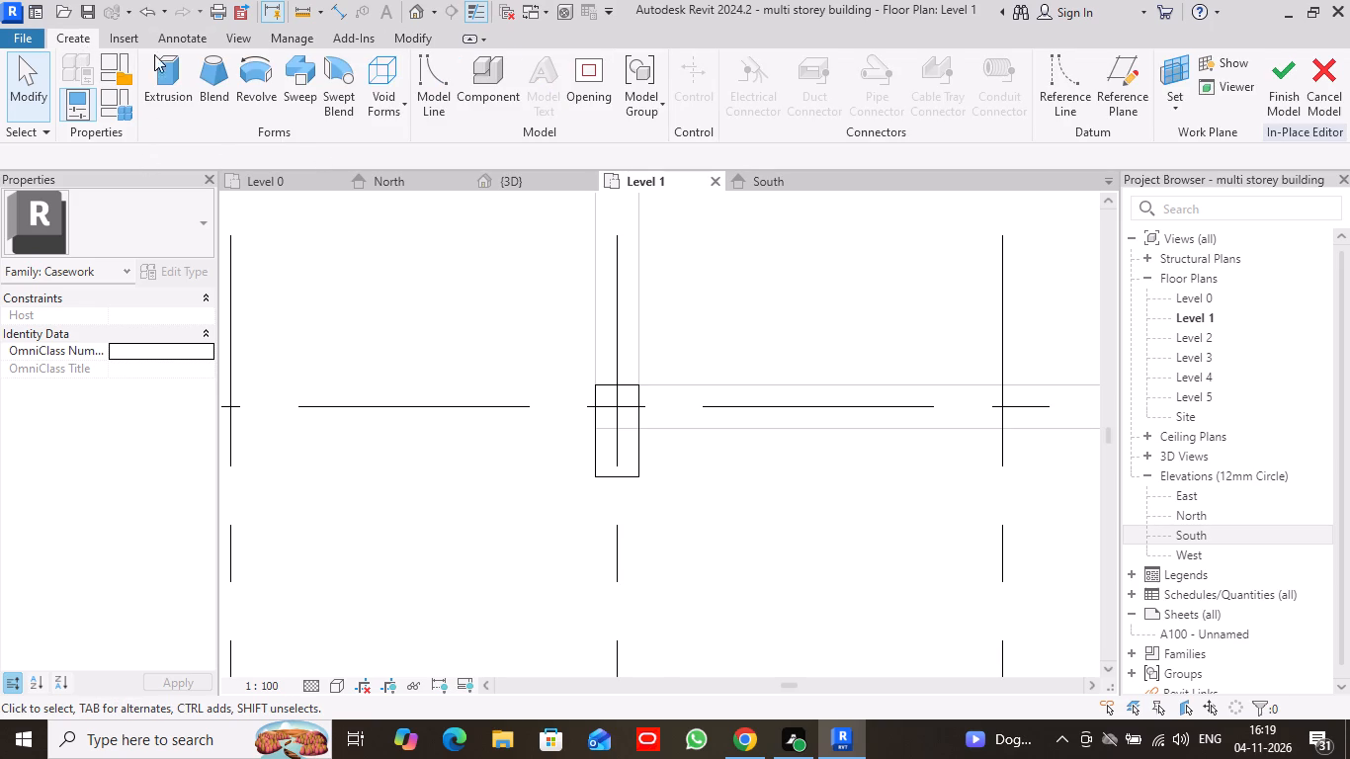
pyautogui.click(314, 84)
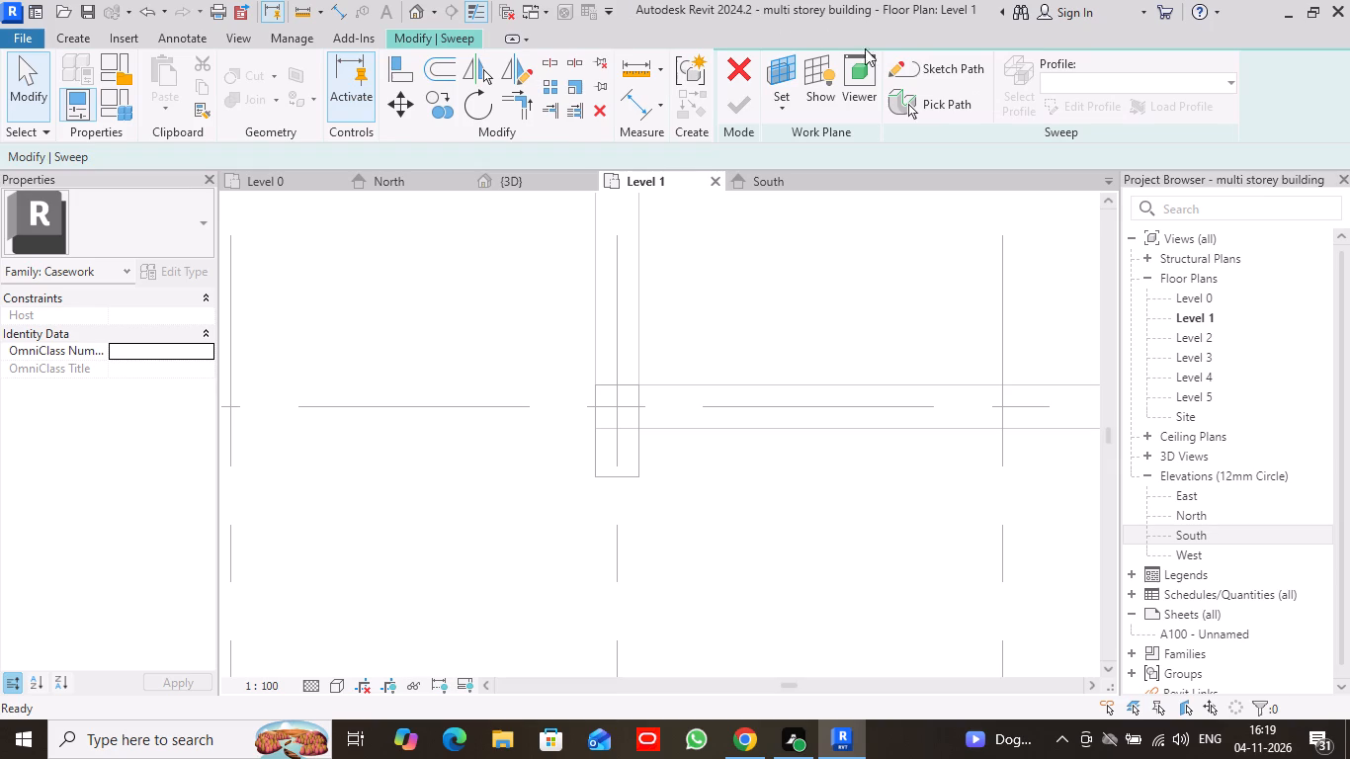
pyautogui.click(952, 71)
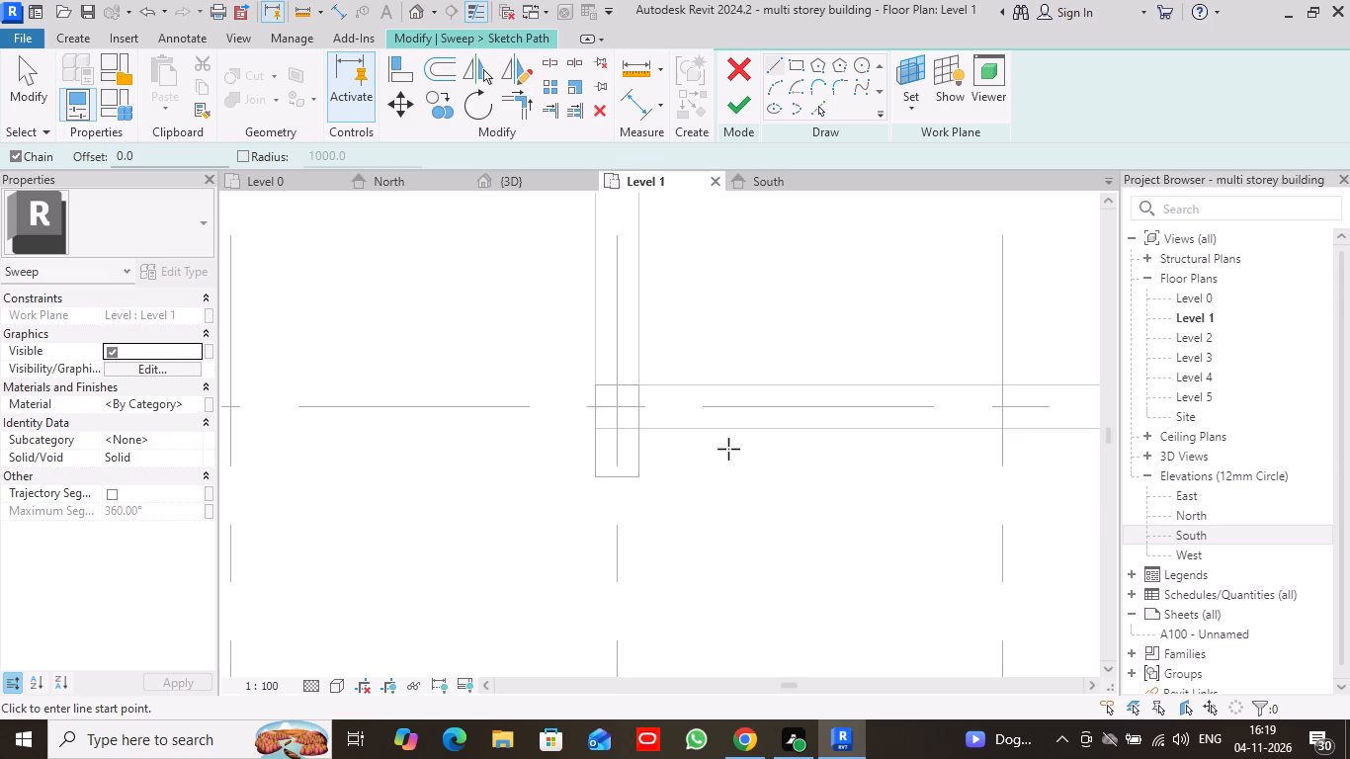
pyautogui.click(815, 106)
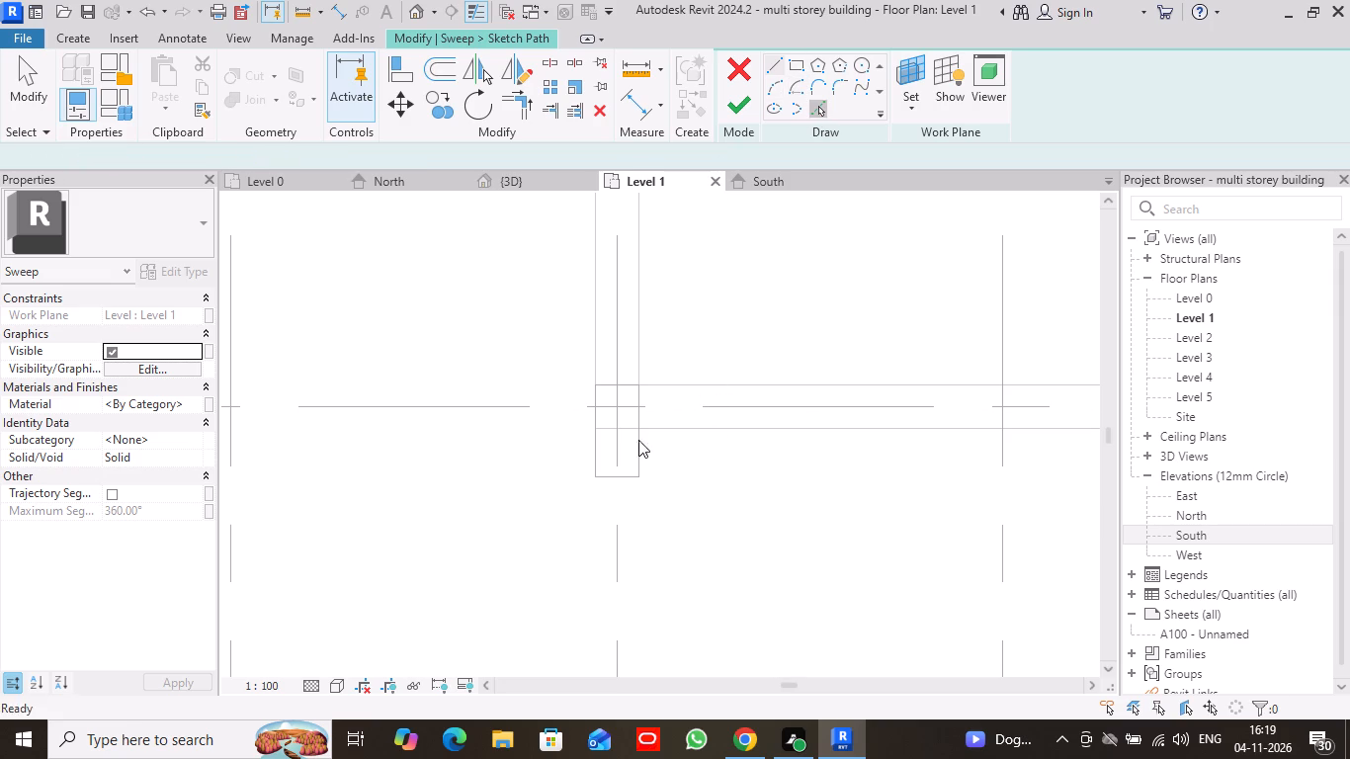
pyautogui.click(620, 388)
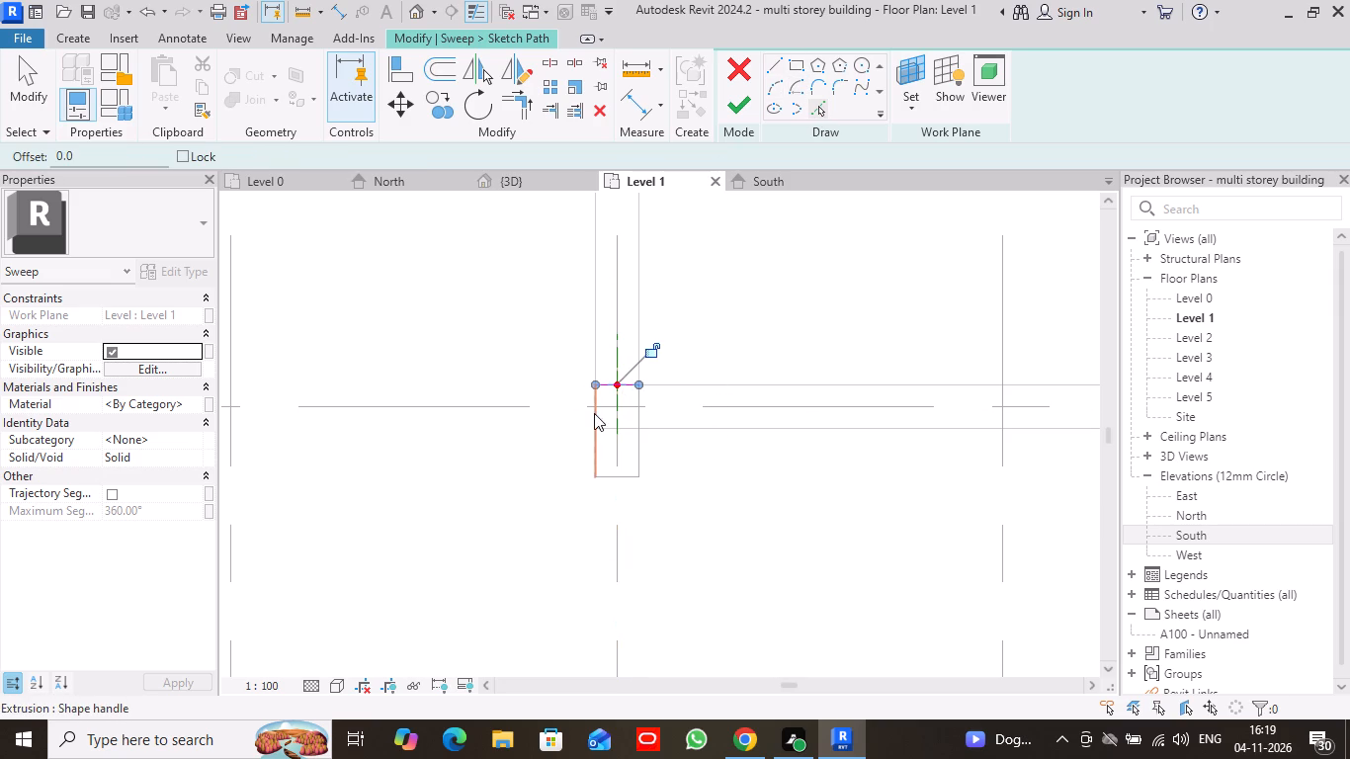
pyautogui.click(594, 413)
pyautogui.click(616, 477)
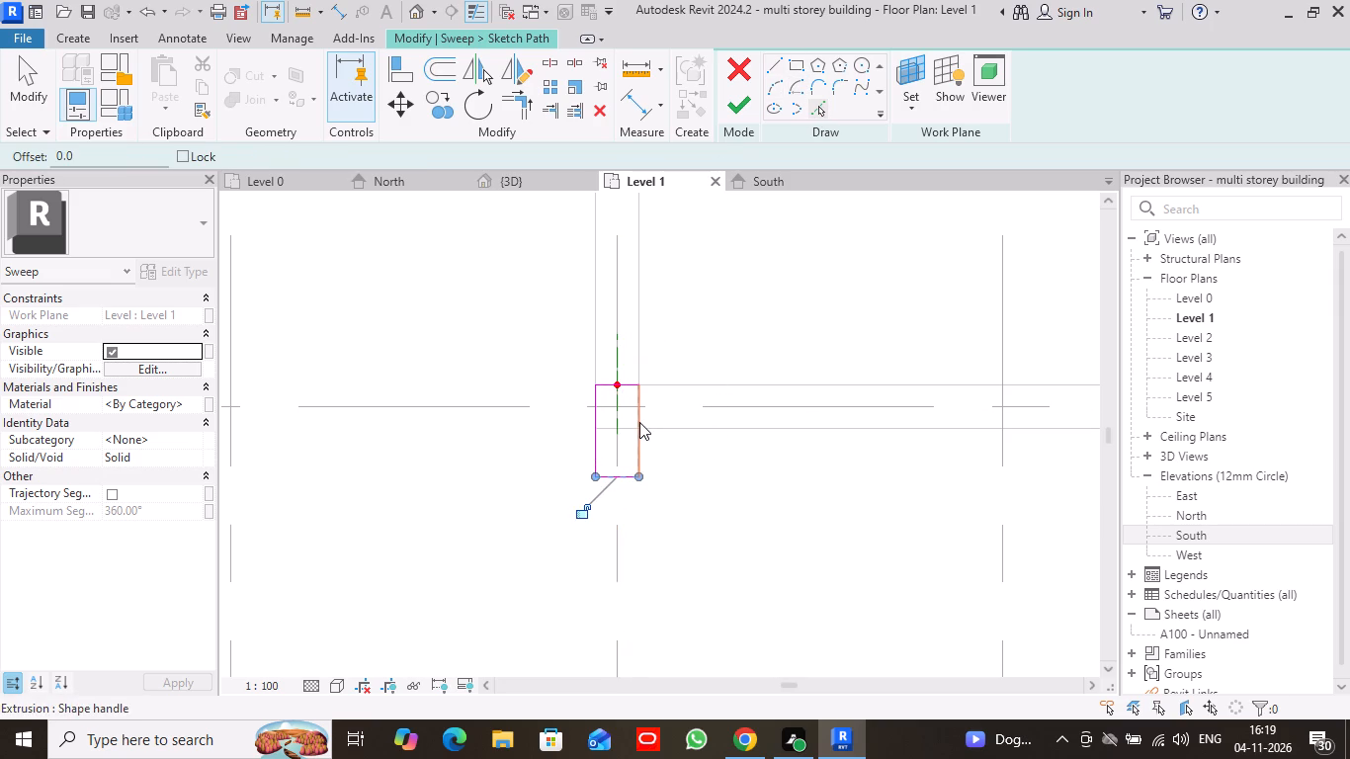
pyautogui.click(639, 422)
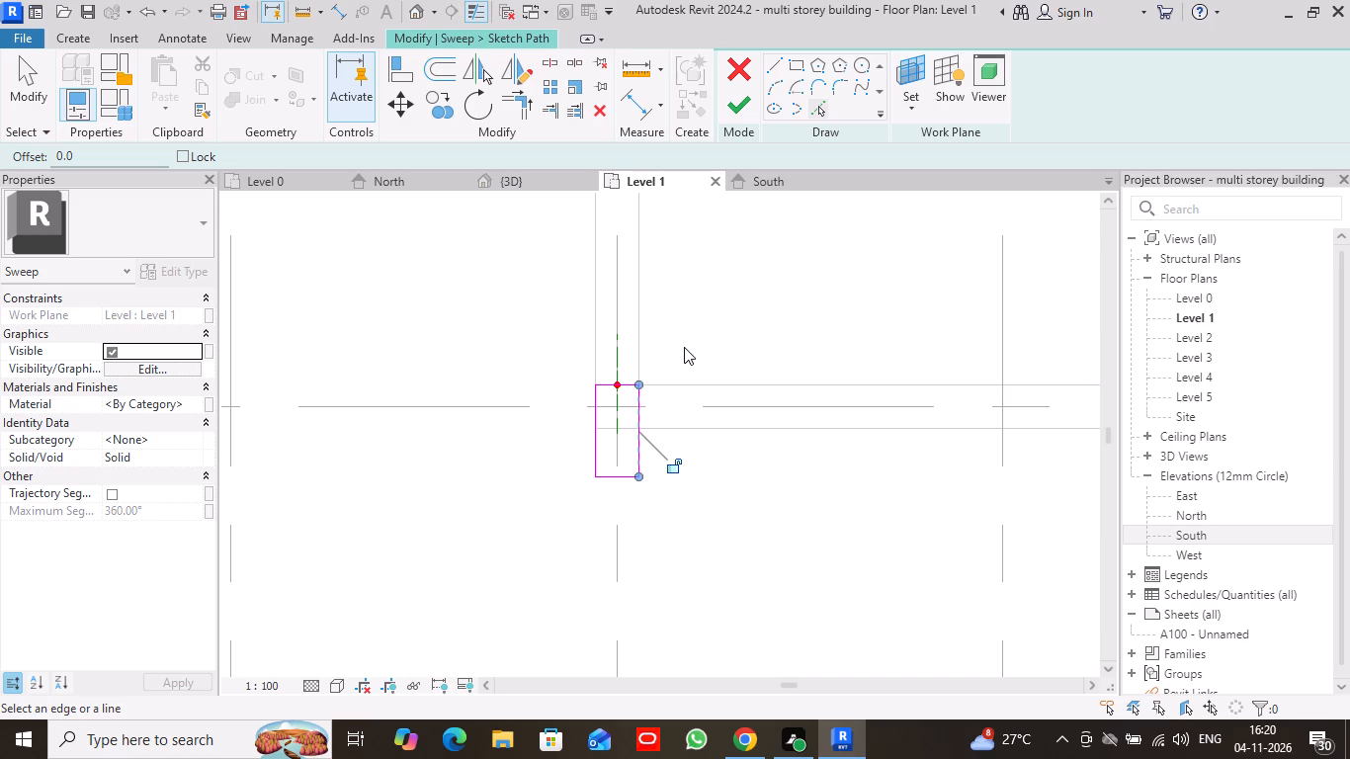
pyautogui.click(731, 101)
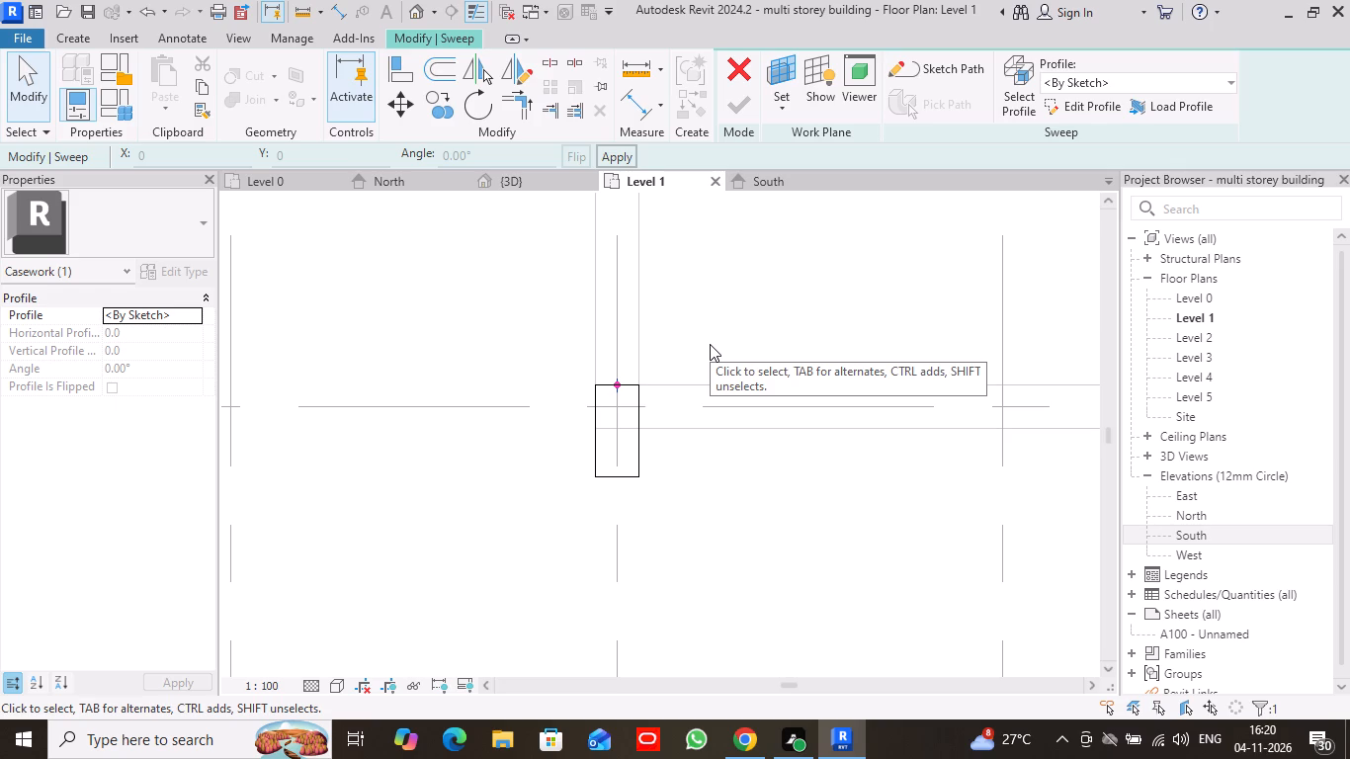
# Open the sweep's profile sketch in the East elevation, at the path's profile plane by the corner column's base.
pyautogui.click(1092, 109)
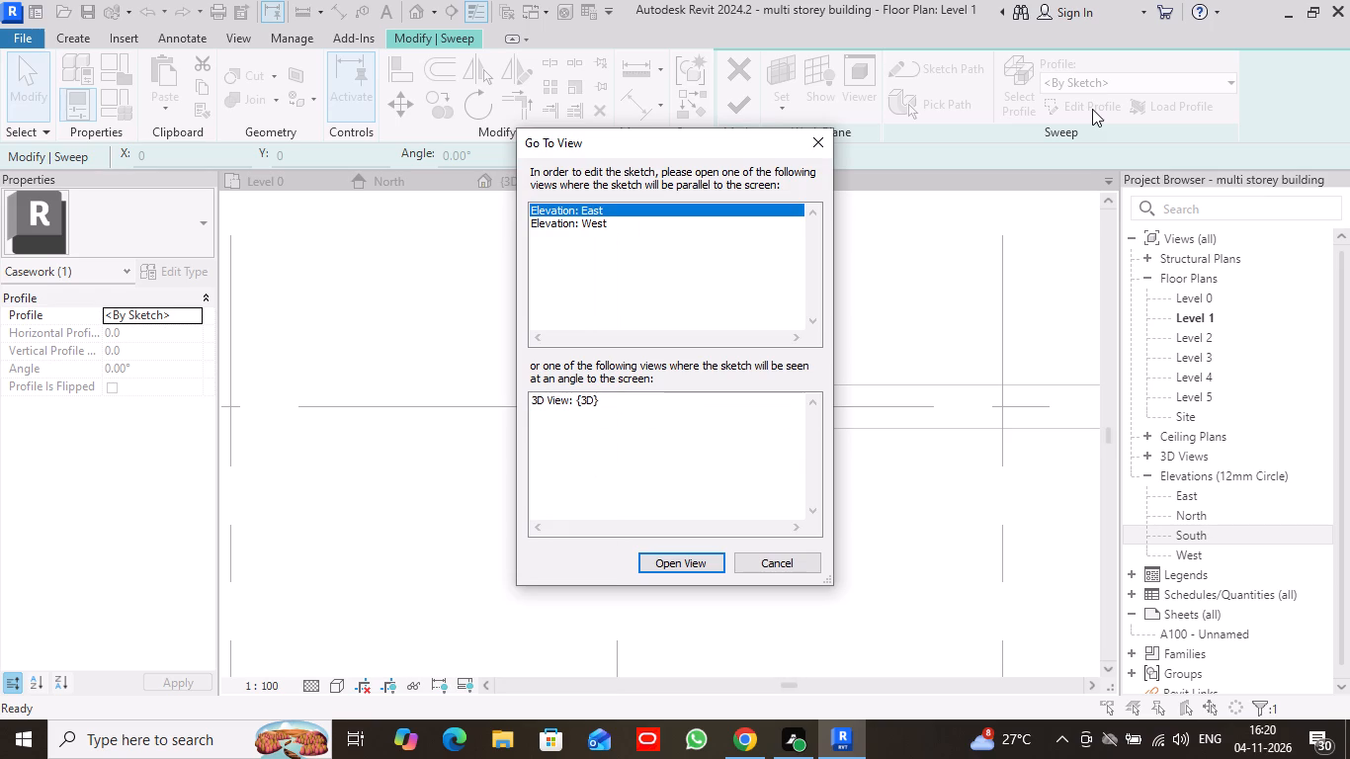
pyautogui.click(673, 559)
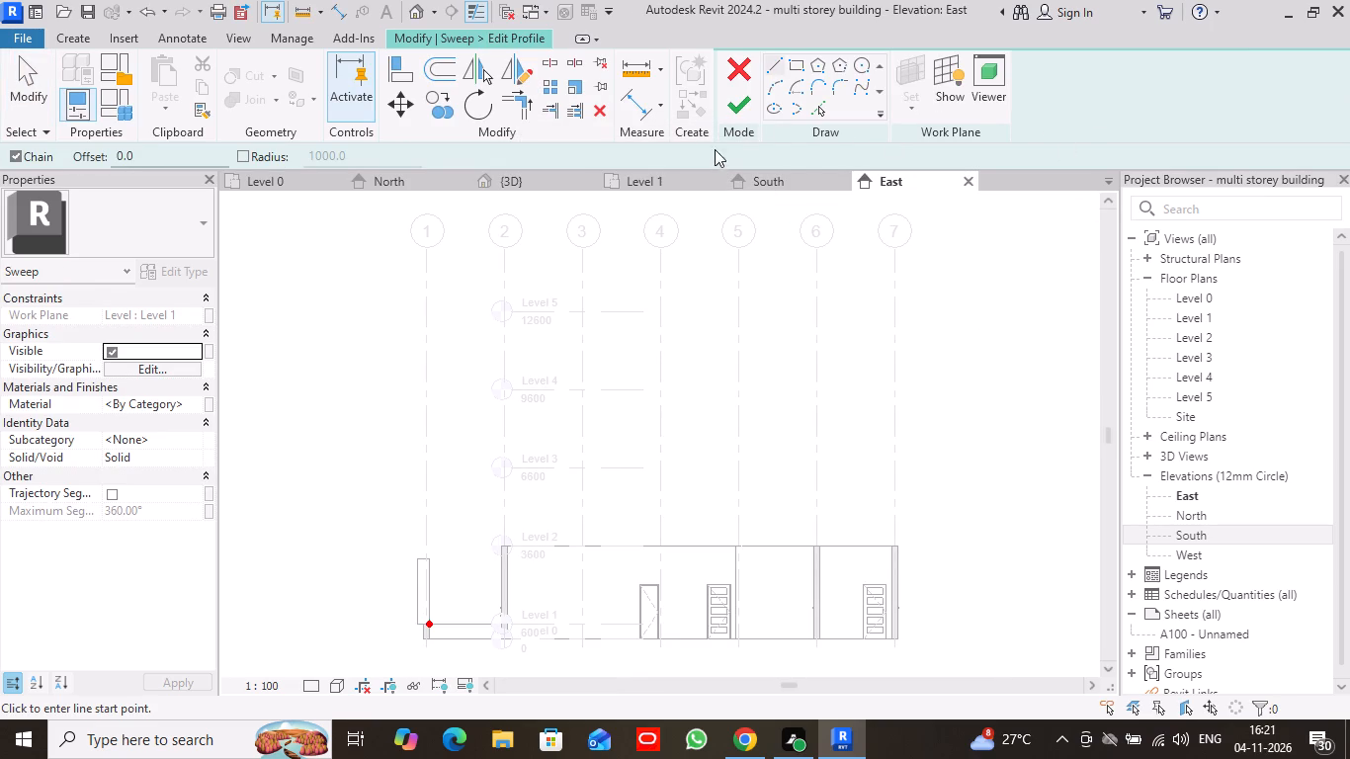
pyautogui.click(536, 30)
pyautogui.scroll(8, 432, 644)
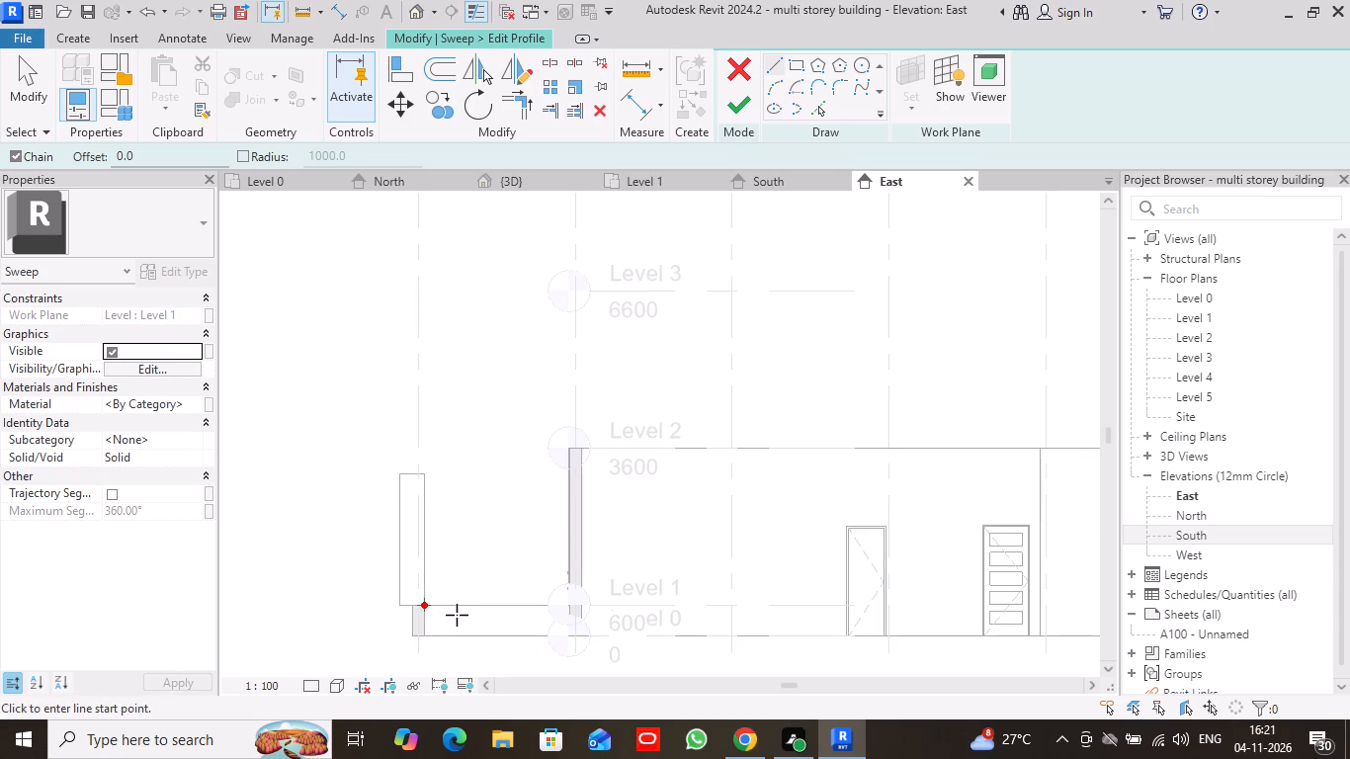
pyautogui.scroll(7, 457, 615)
pyautogui.moveTo(467, 553); pyautogui.dragTo(783, 471, button='middle')
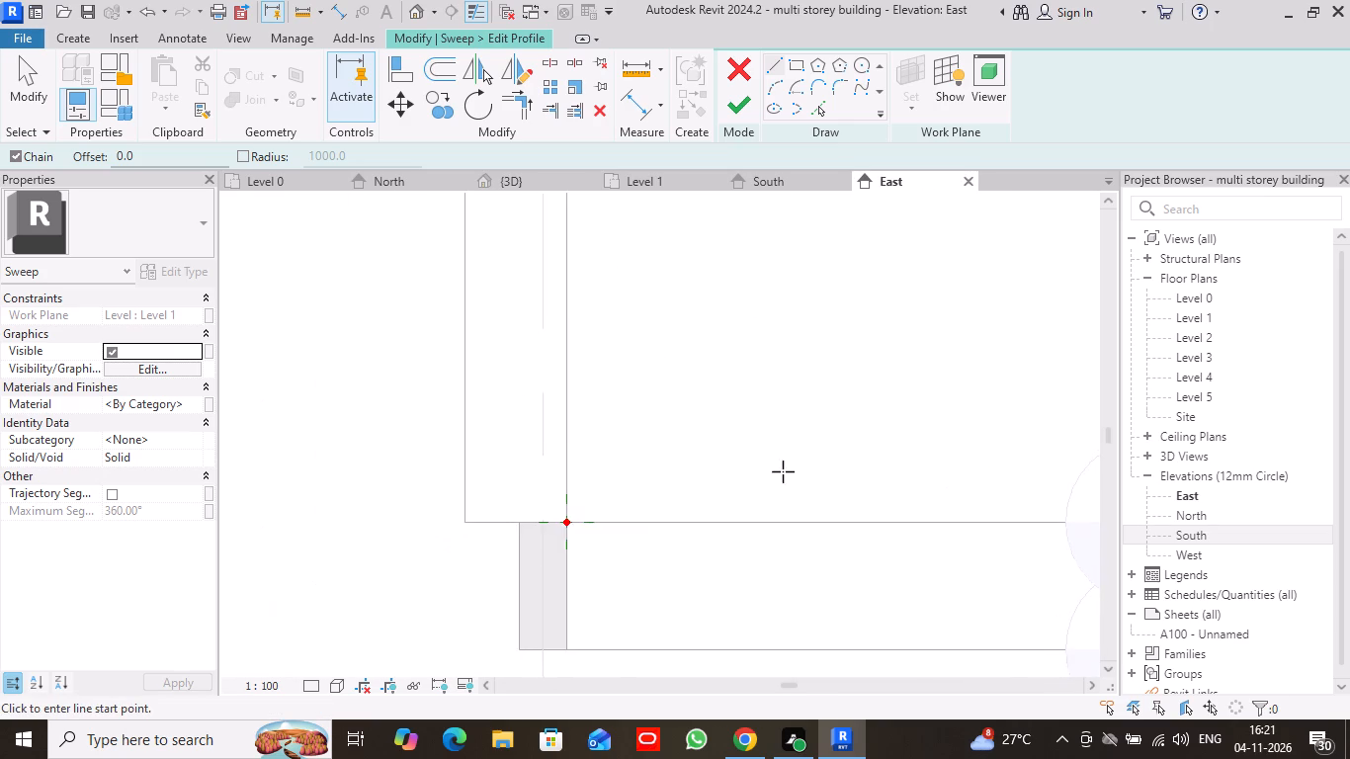
pyautogui.scroll(-3, 788, 473)
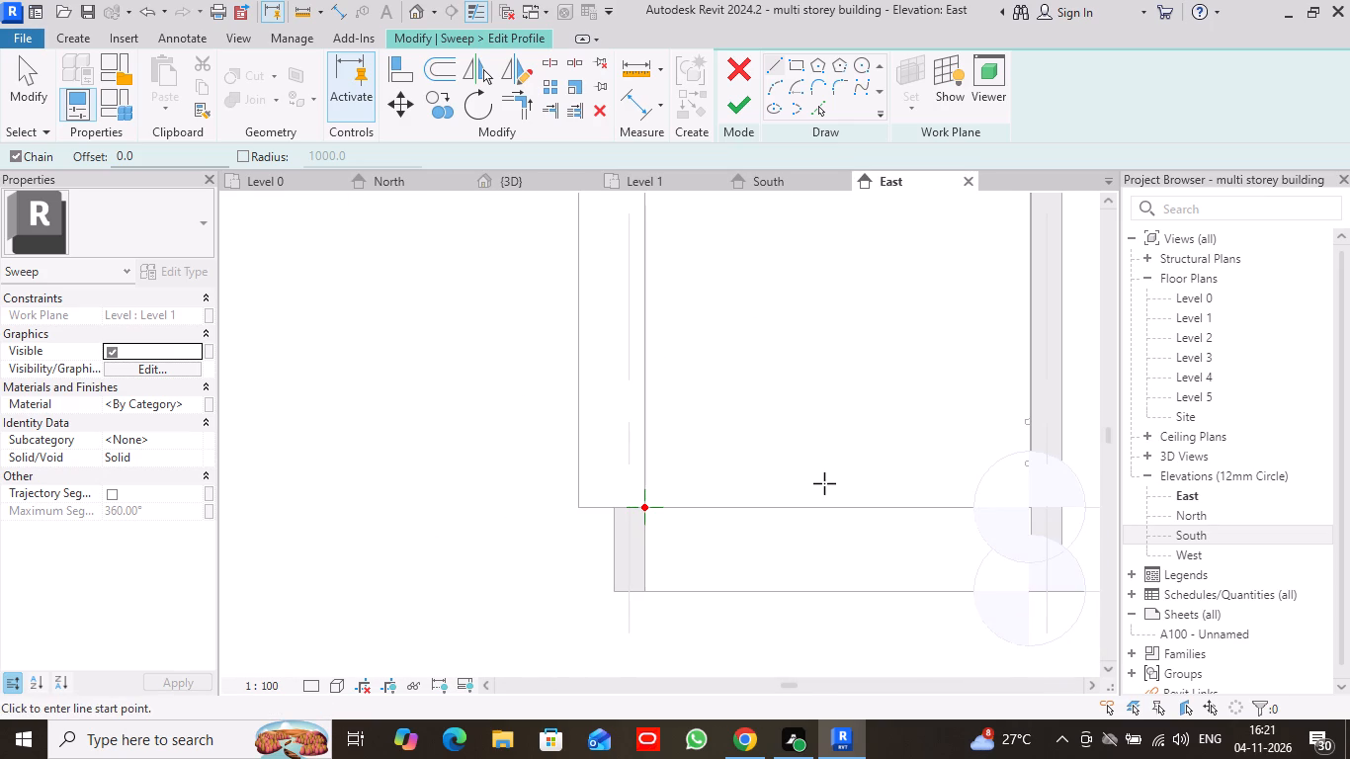
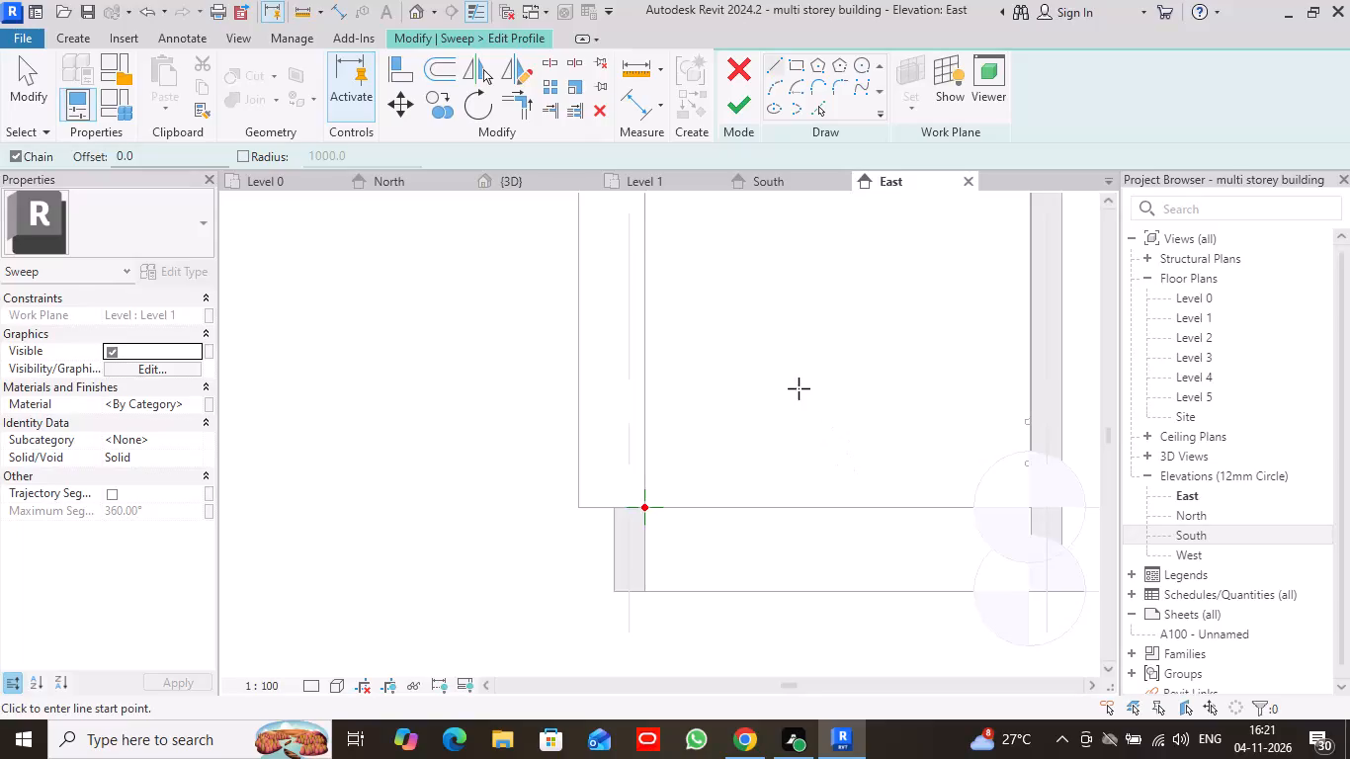
# Sketch a closed profile rectangle 50 mm wide and 100 mm high against the outer face of the column, flush with its top.
pyautogui.scroll(-5, 799, 388)
pyautogui.moveTo(748, 291); pyautogui.dragTo(748, 300, button='middle')
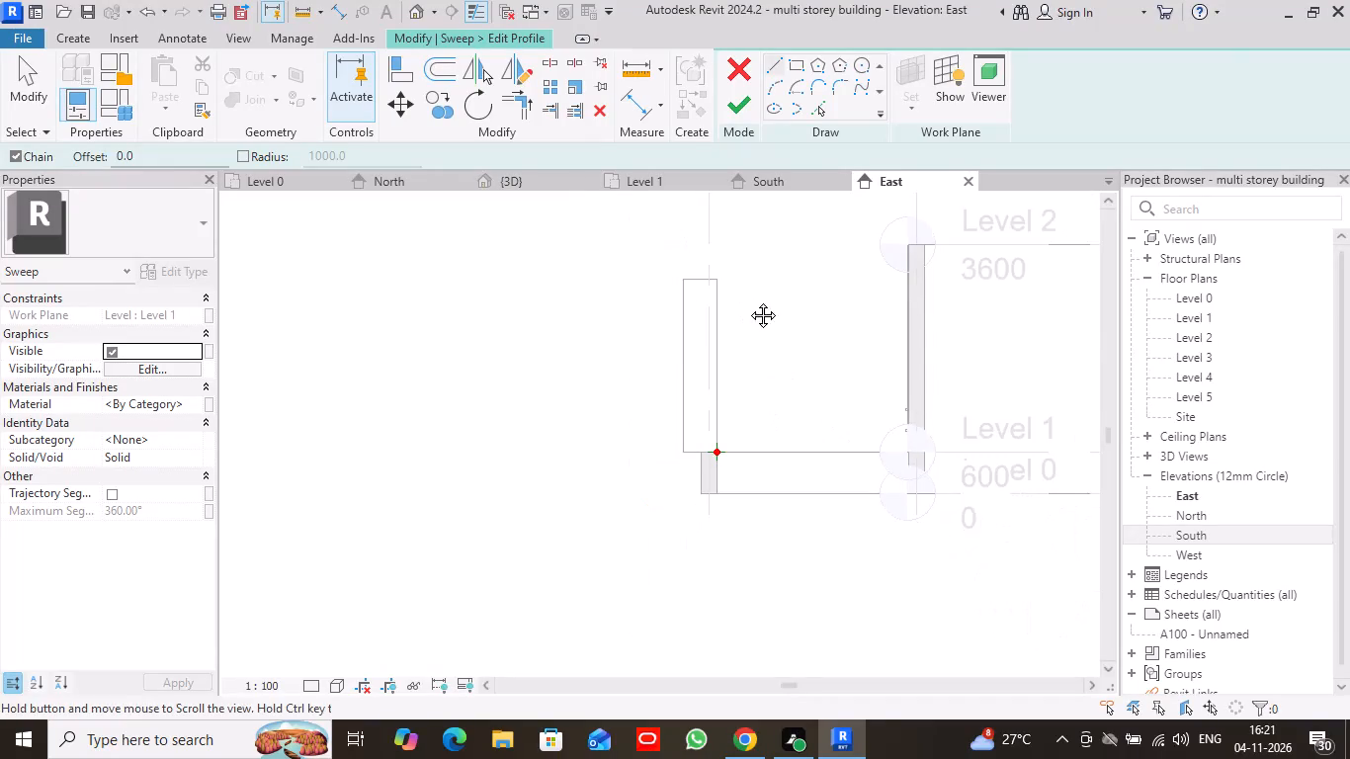
pyautogui.moveTo(748, 300); pyautogui.dragTo(748, 392, button='middle')
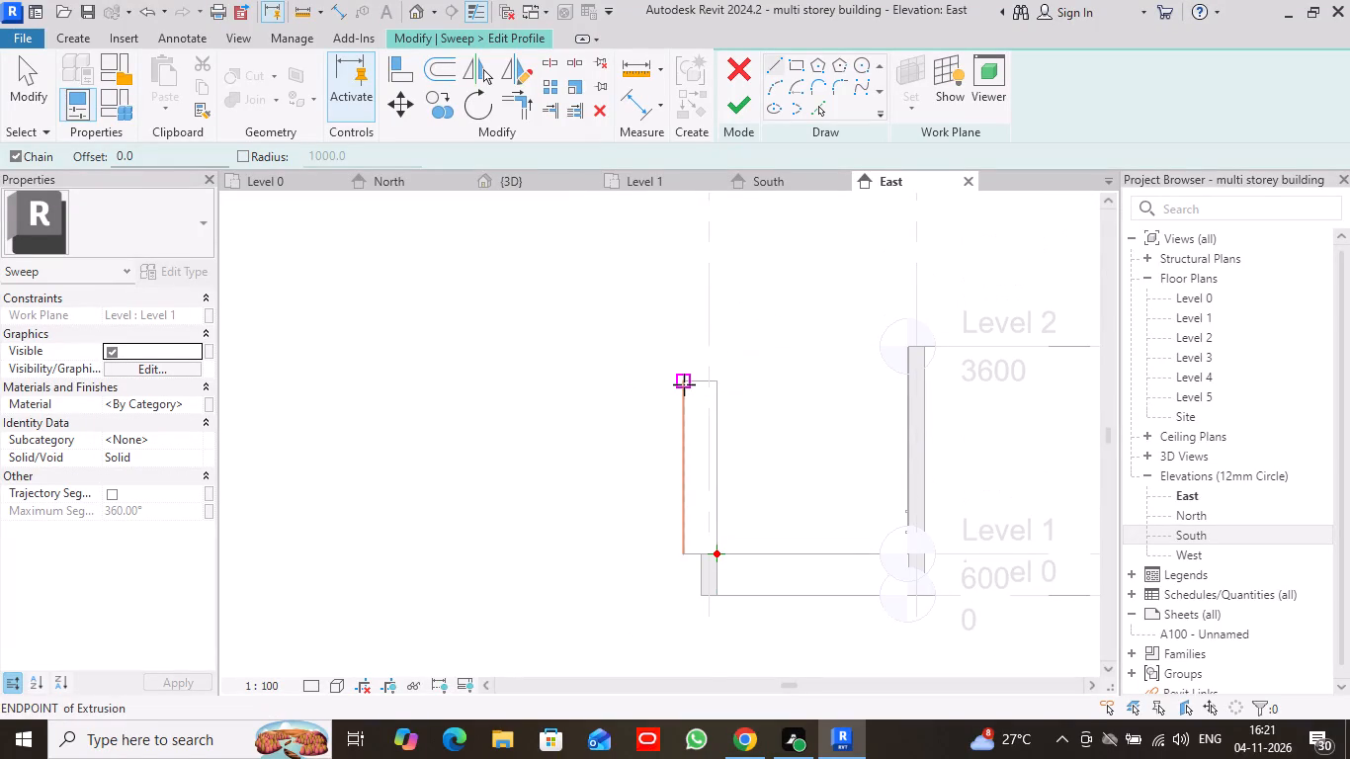
pyautogui.click(684, 384)
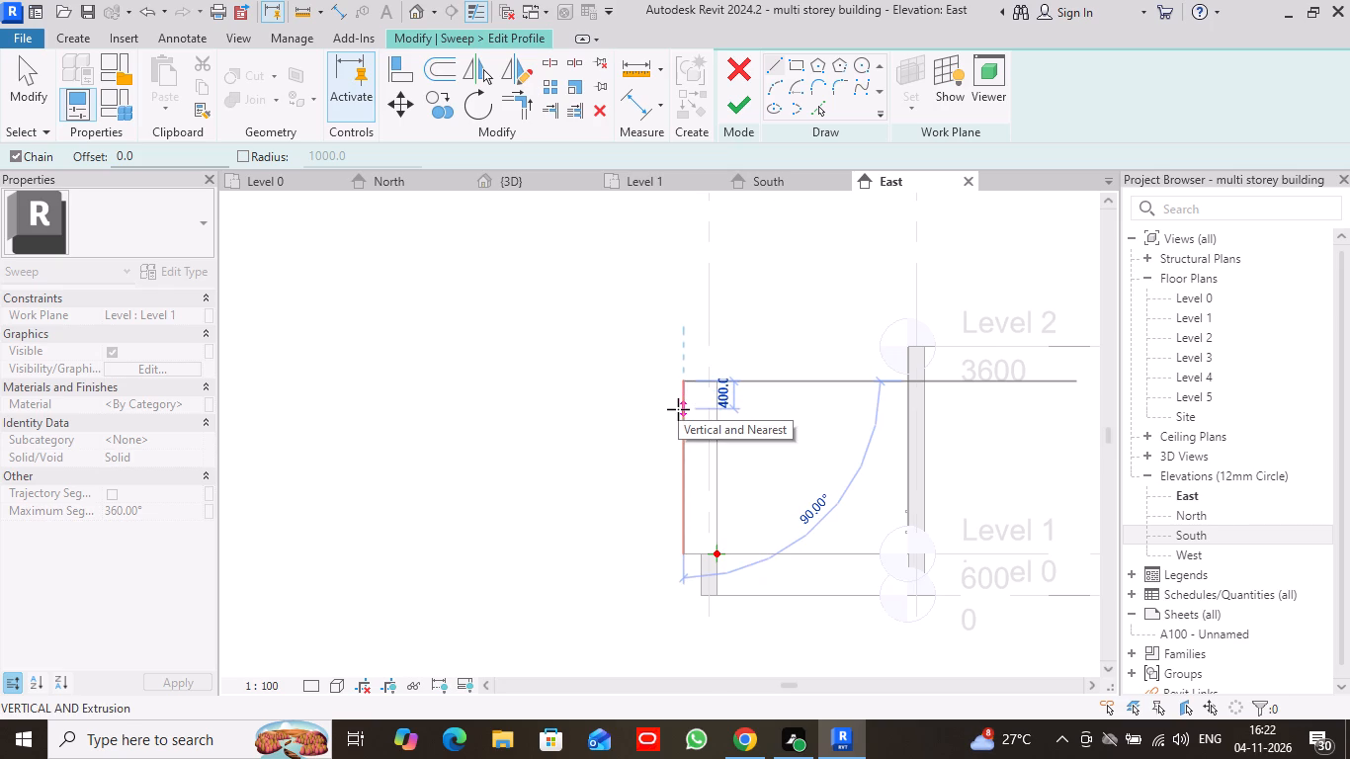
pyautogui.scroll(8, 678, 409)
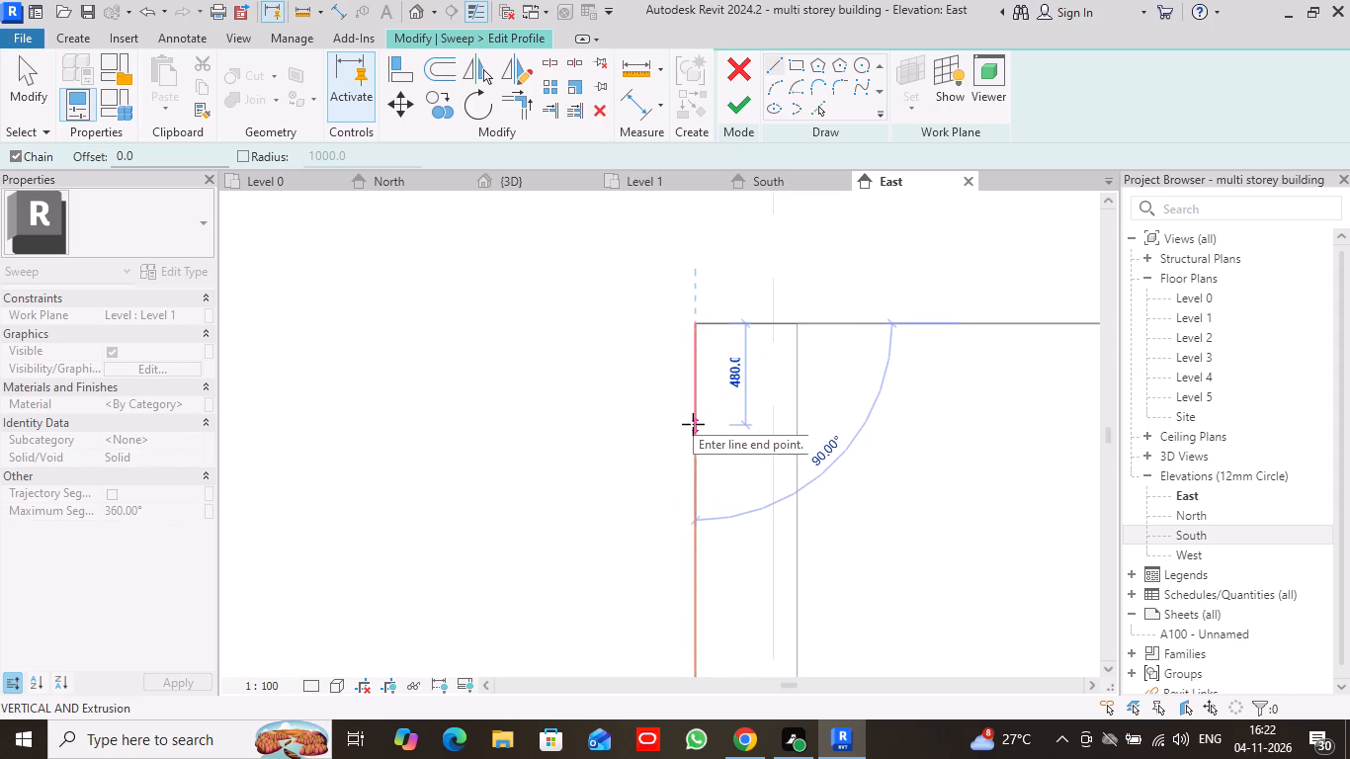
pyautogui.press('1')
pyautogui.write('00')
pyautogui.press('Return')
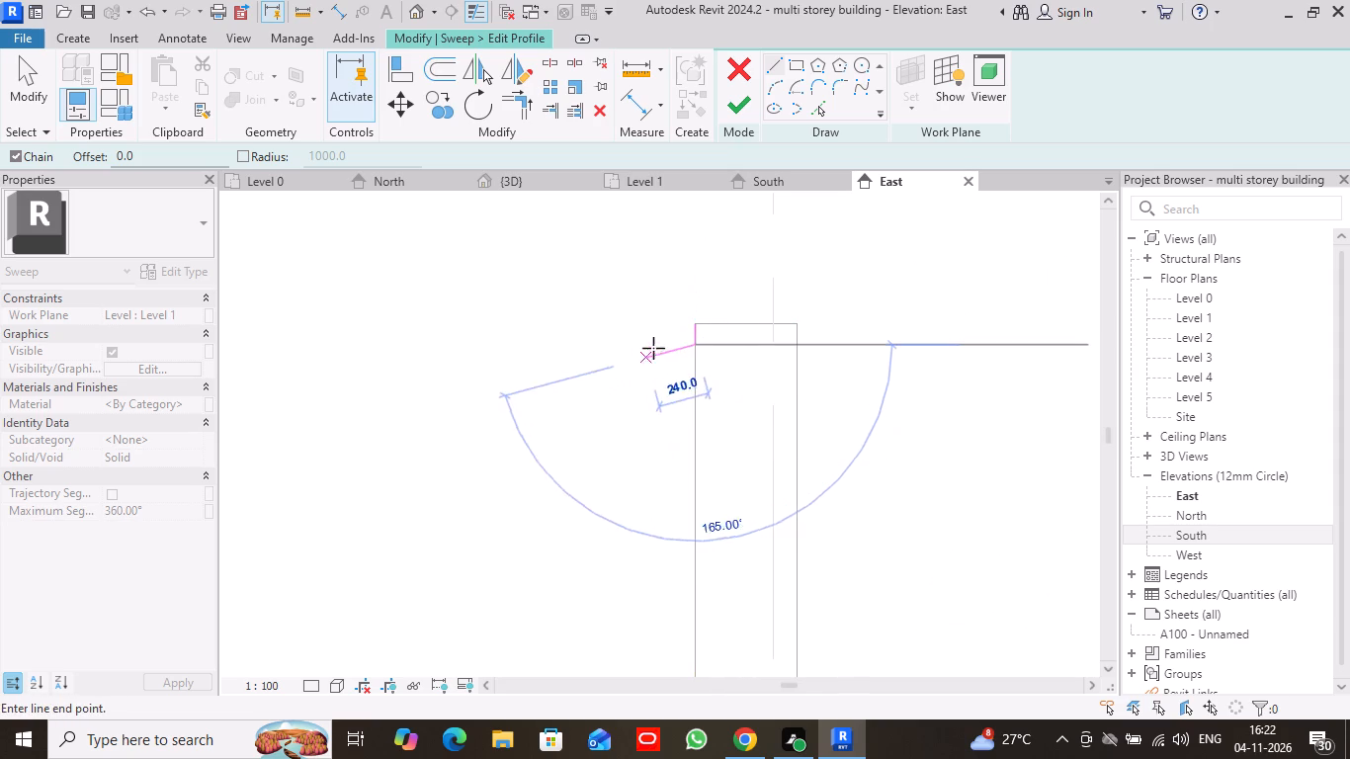
pyautogui.press('5')
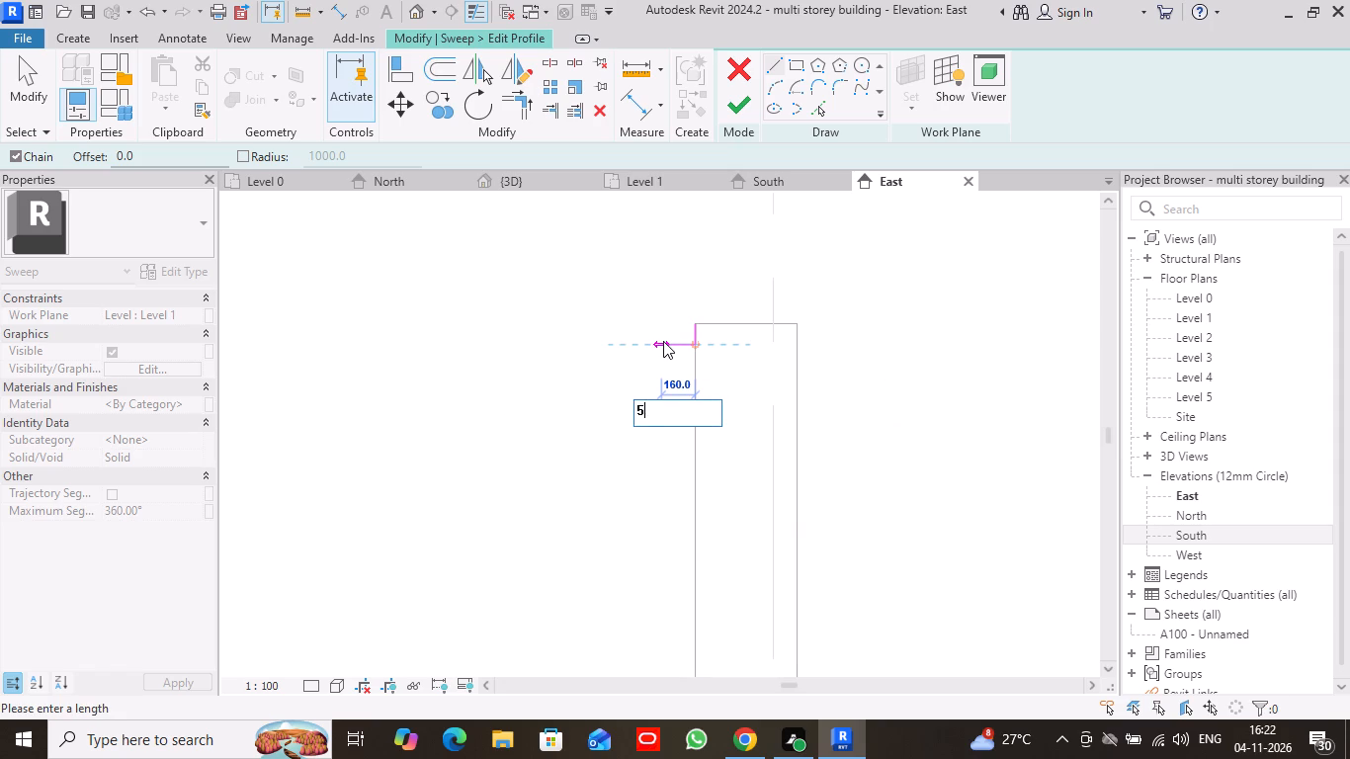
pyautogui.press('0')
pyautogui.press('Return')
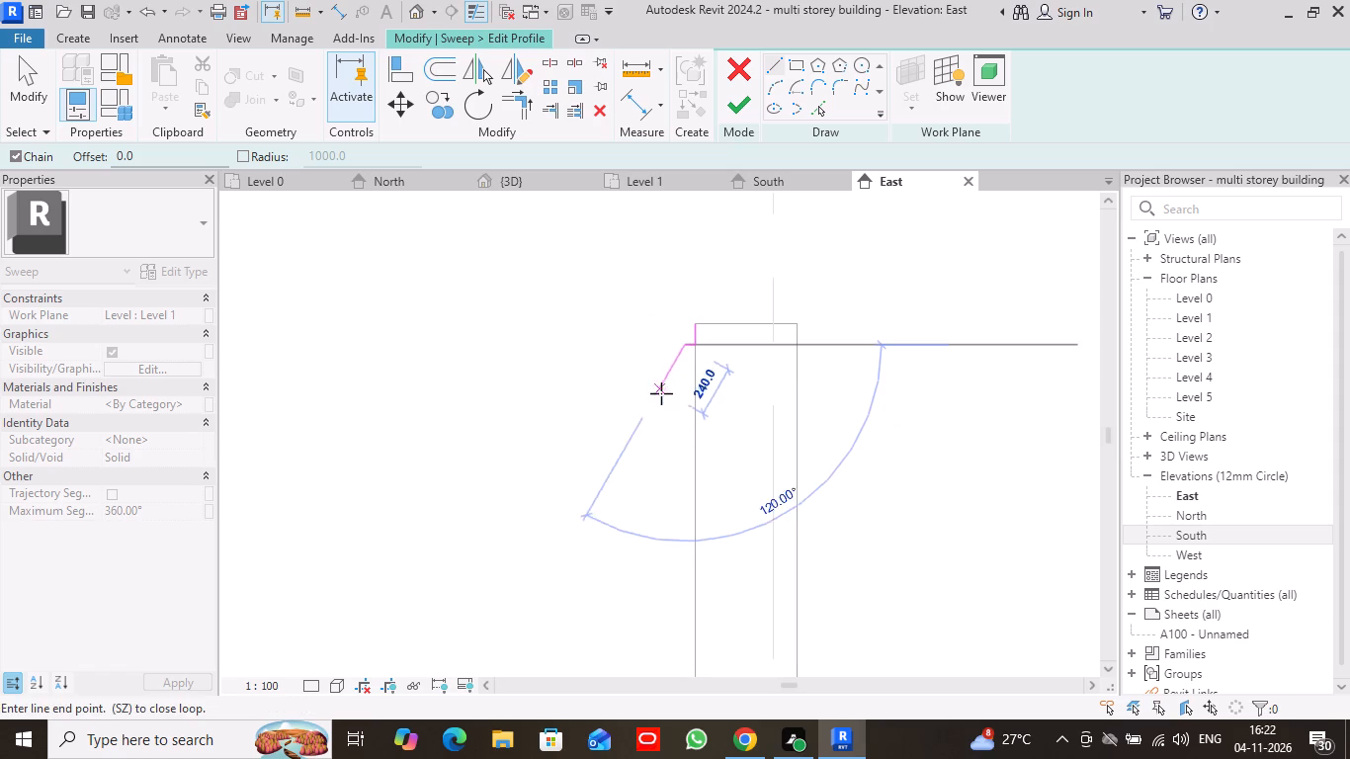
pyautogui.scroll(12, 681, 369)
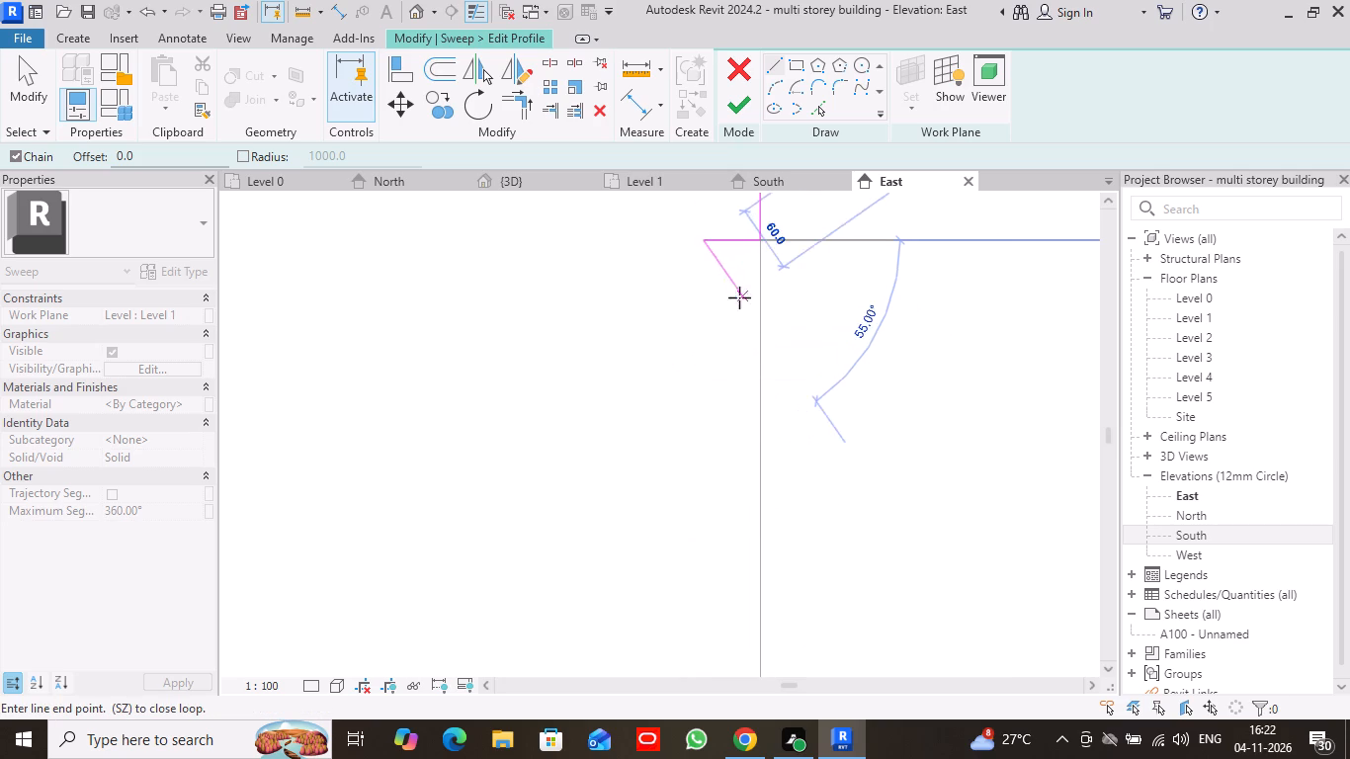
pyautogui.scroll(-6, 717, 289)
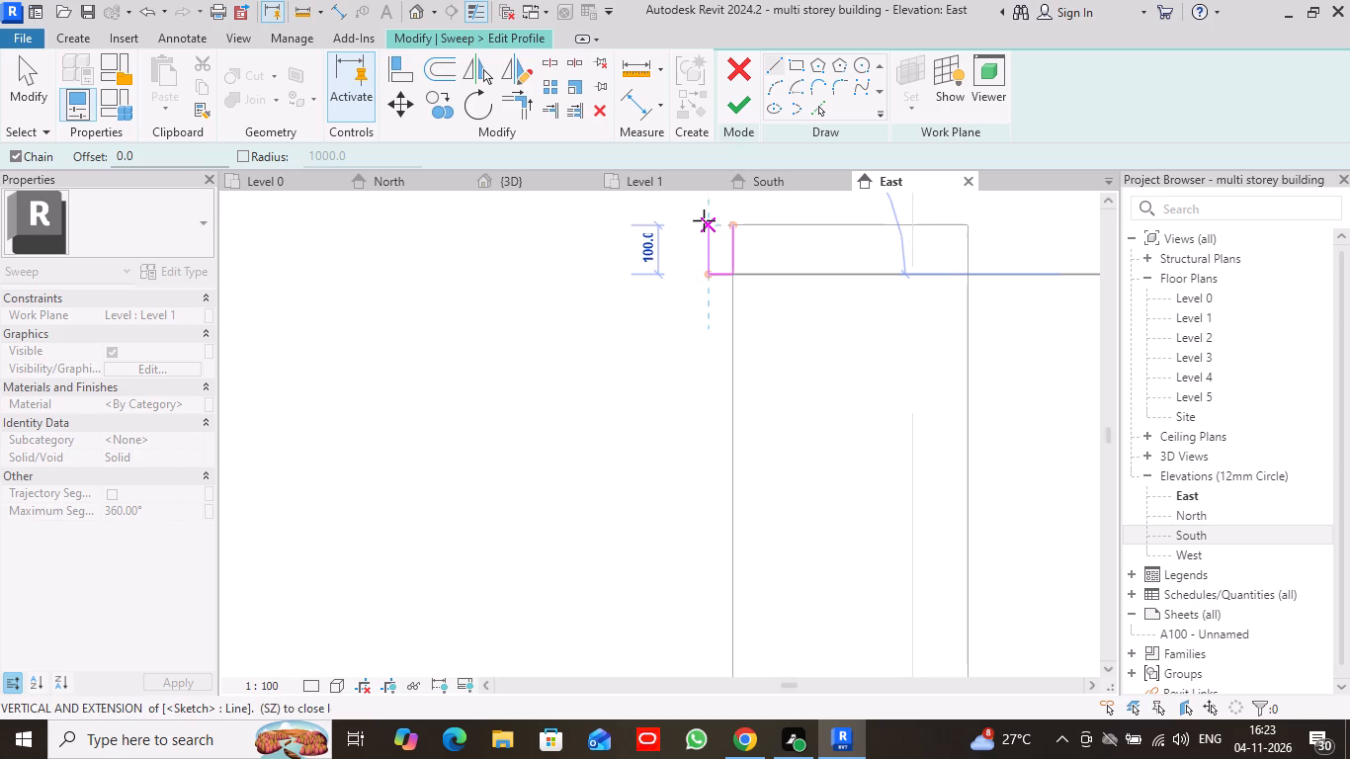
pyautogui.click(704, 220)
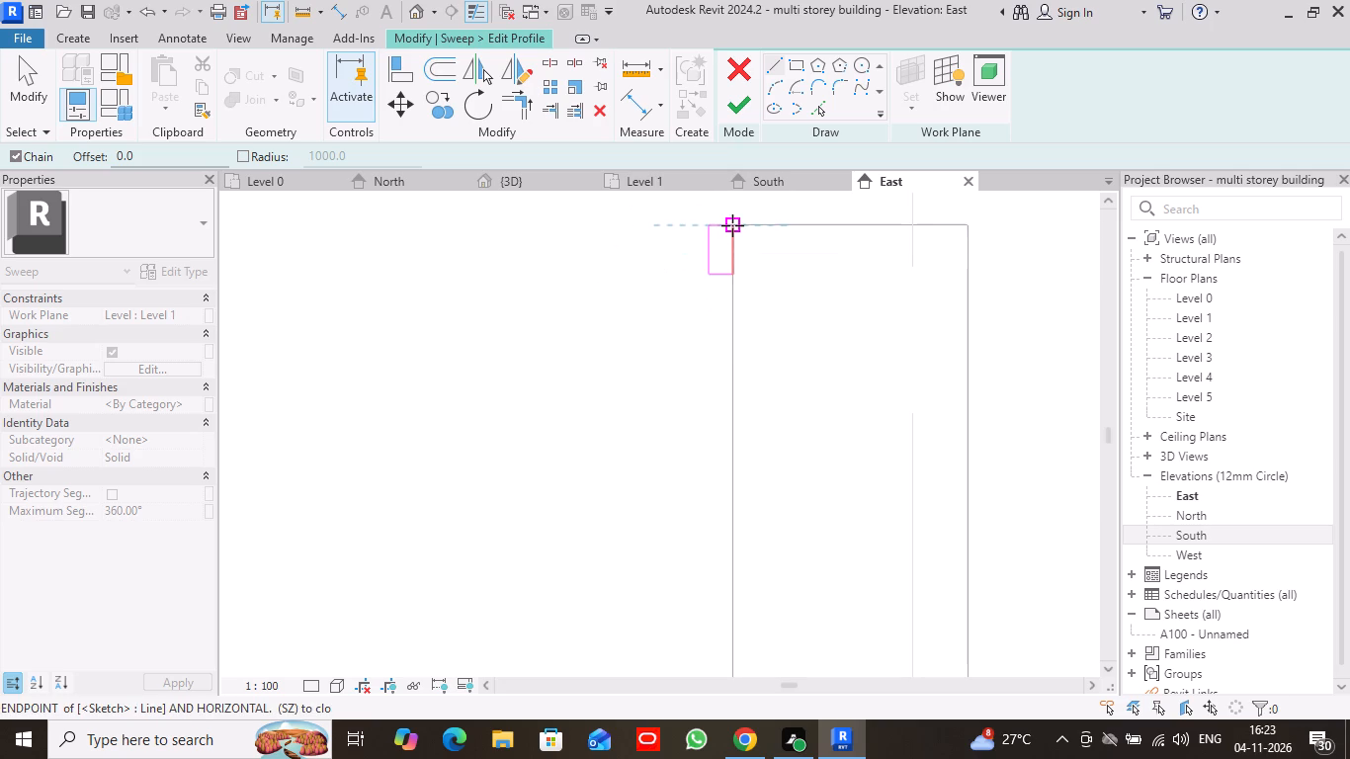
pyautogui.click(732, 225)
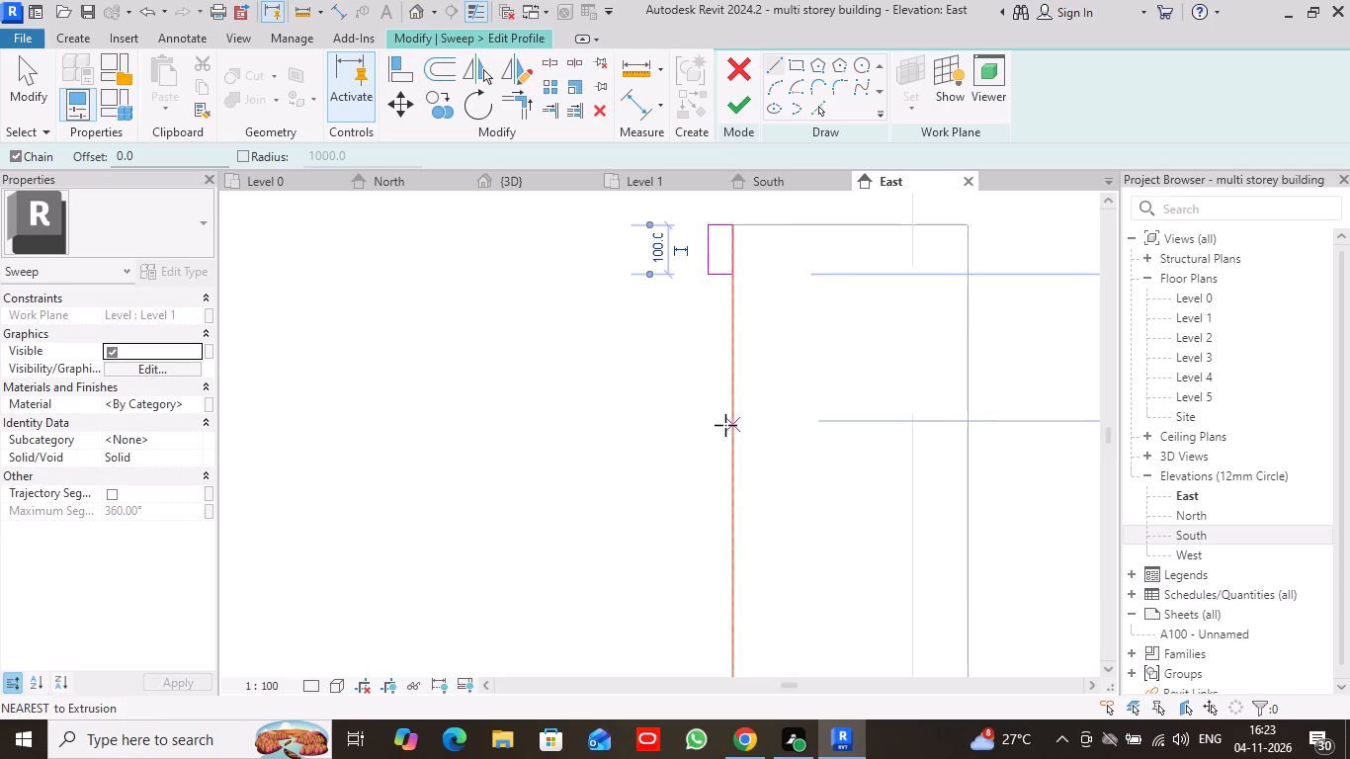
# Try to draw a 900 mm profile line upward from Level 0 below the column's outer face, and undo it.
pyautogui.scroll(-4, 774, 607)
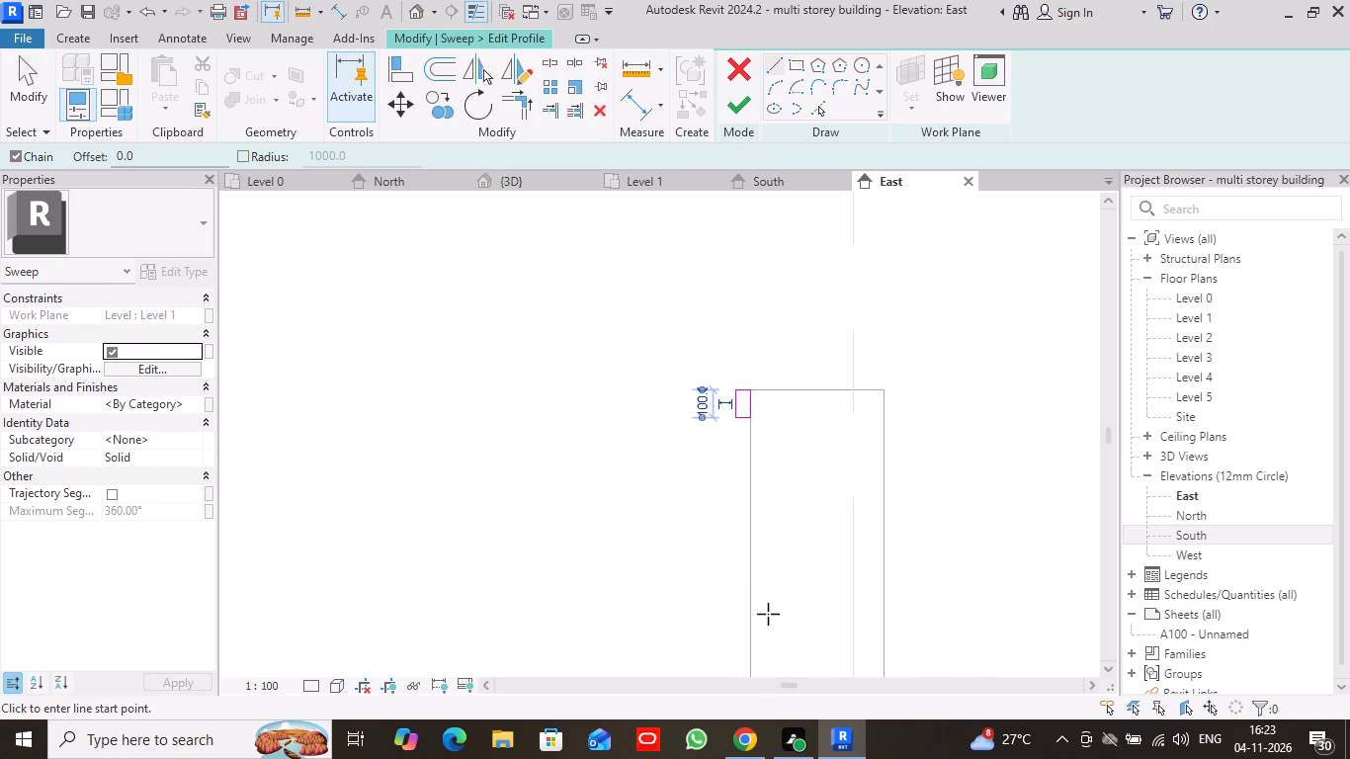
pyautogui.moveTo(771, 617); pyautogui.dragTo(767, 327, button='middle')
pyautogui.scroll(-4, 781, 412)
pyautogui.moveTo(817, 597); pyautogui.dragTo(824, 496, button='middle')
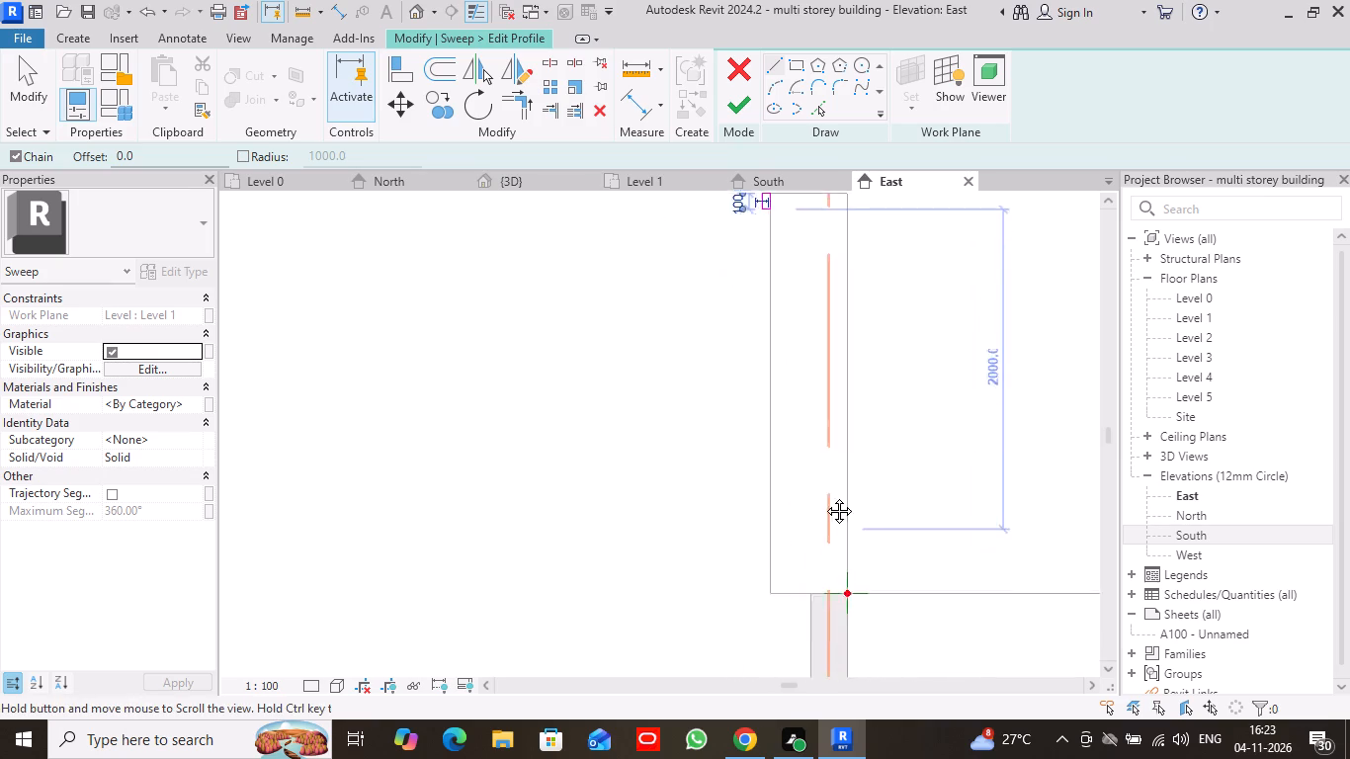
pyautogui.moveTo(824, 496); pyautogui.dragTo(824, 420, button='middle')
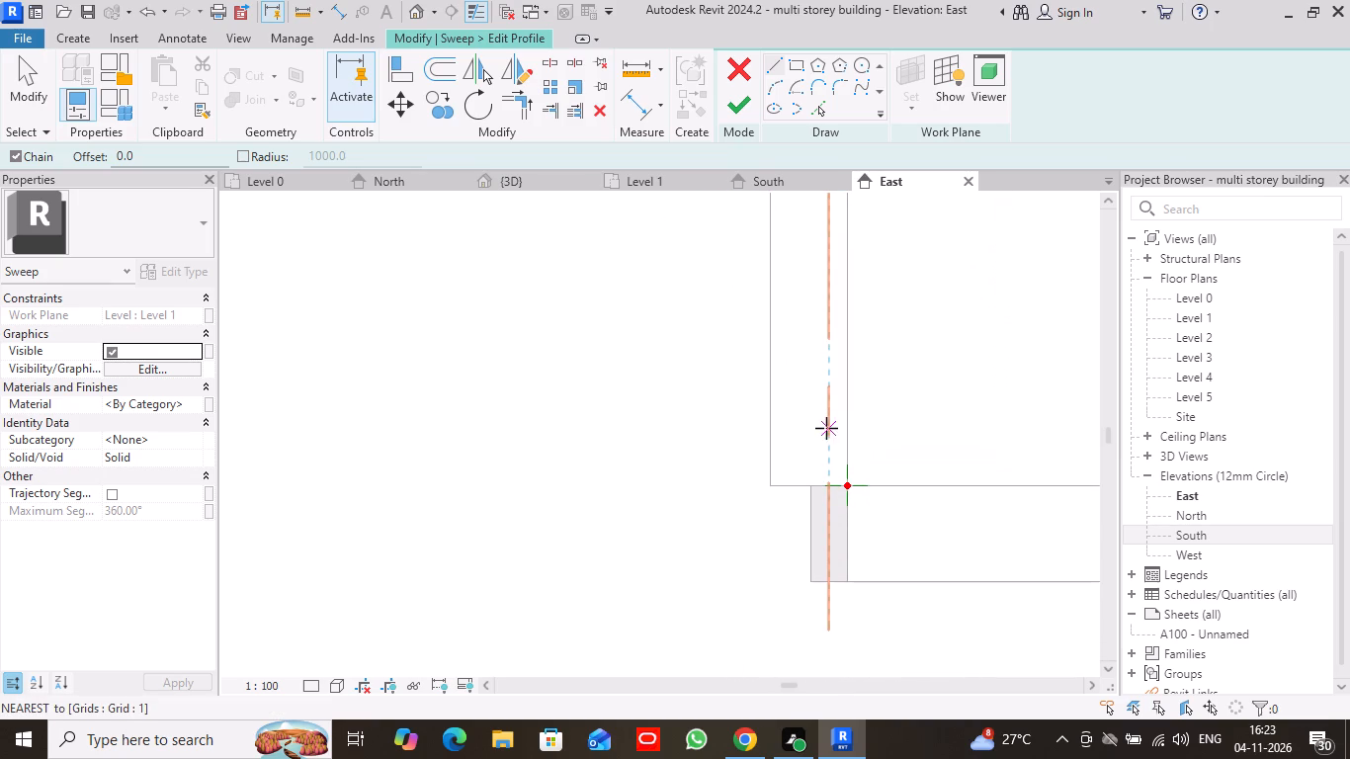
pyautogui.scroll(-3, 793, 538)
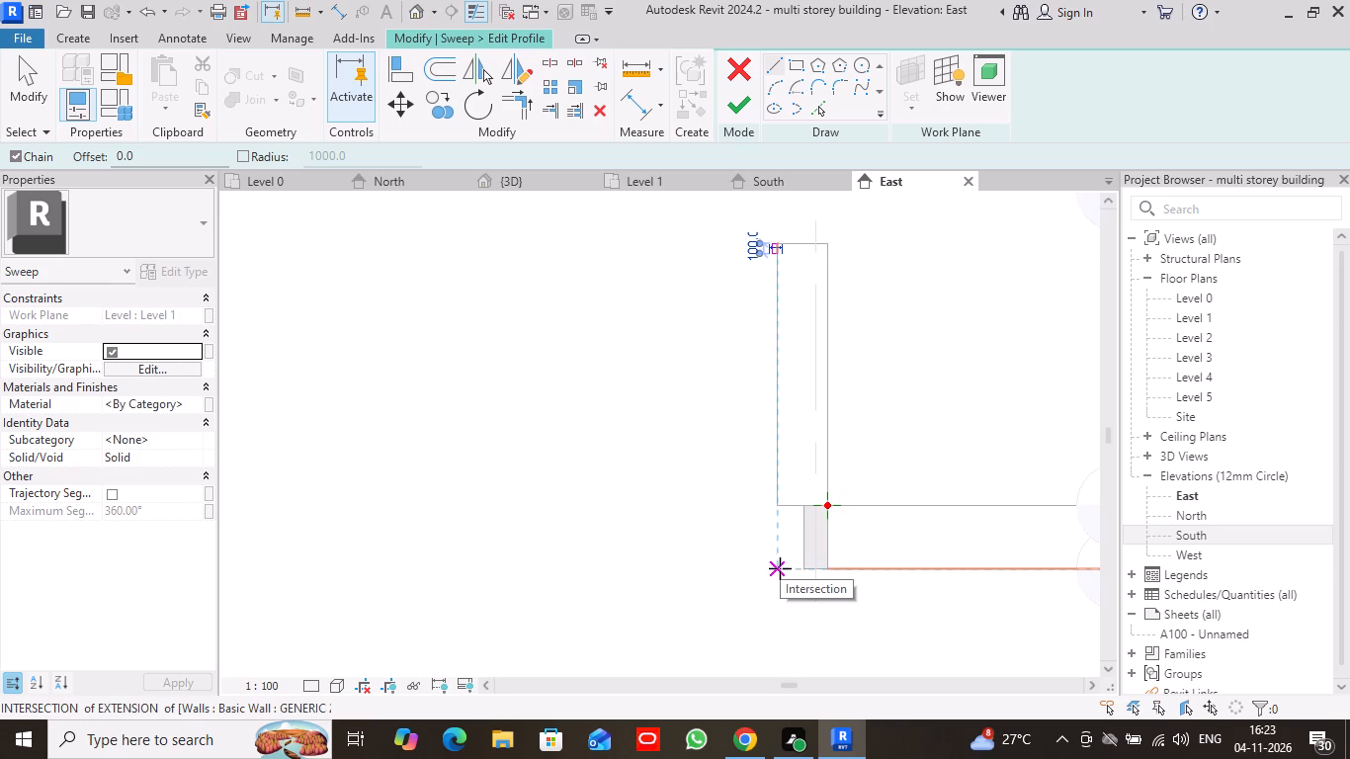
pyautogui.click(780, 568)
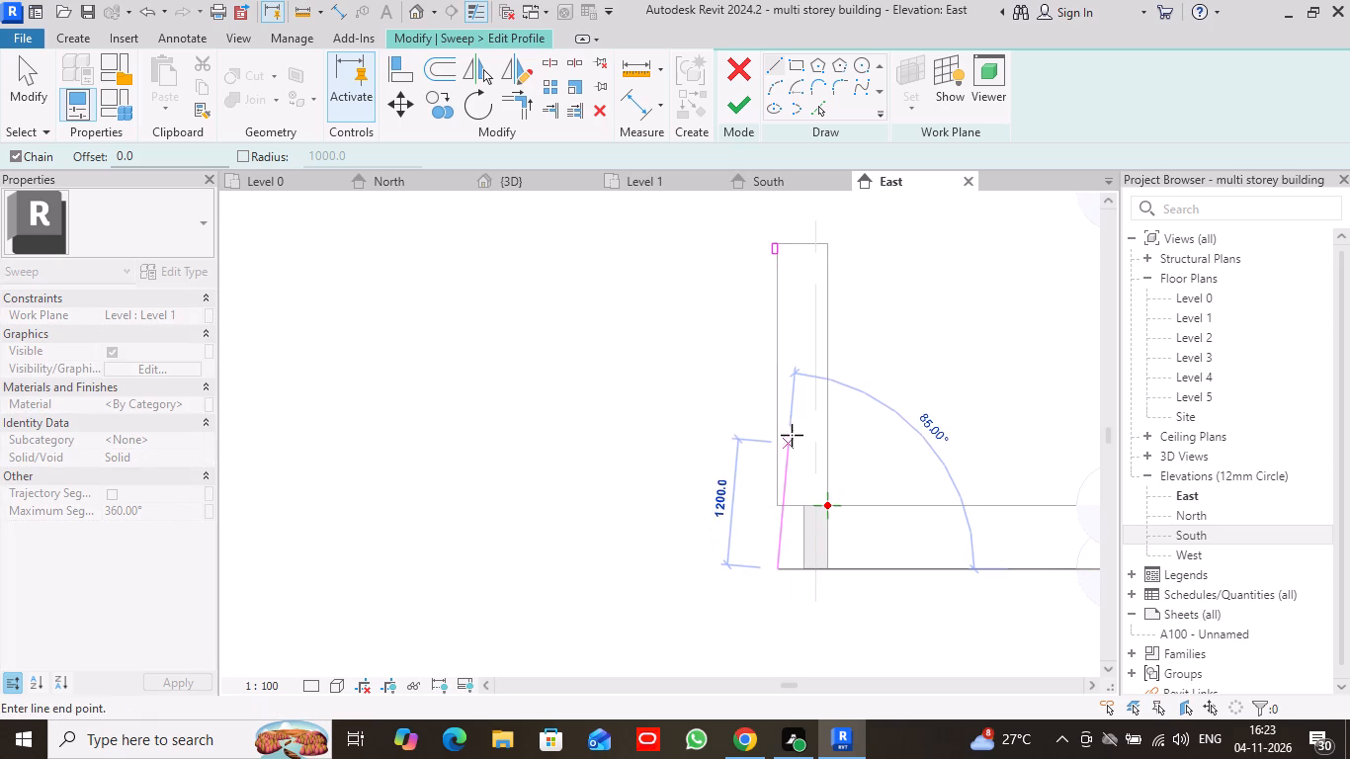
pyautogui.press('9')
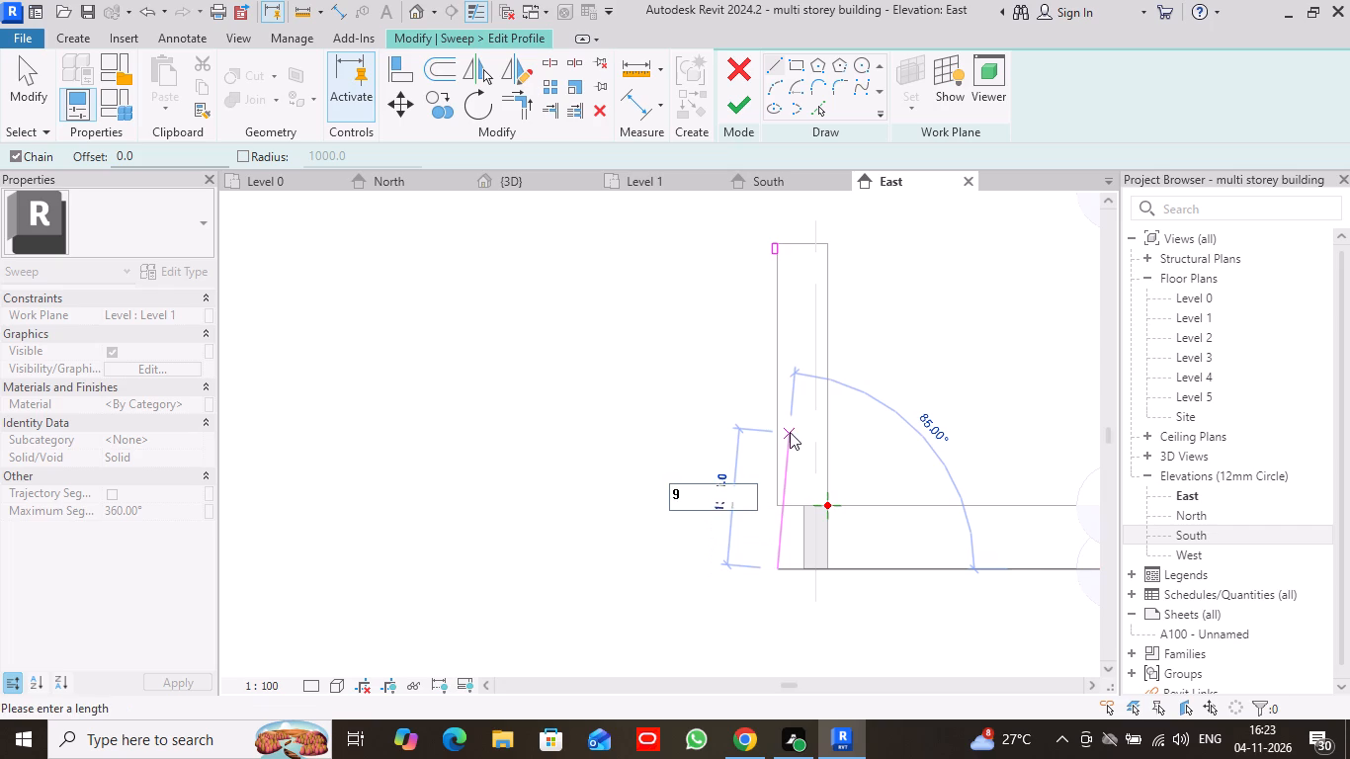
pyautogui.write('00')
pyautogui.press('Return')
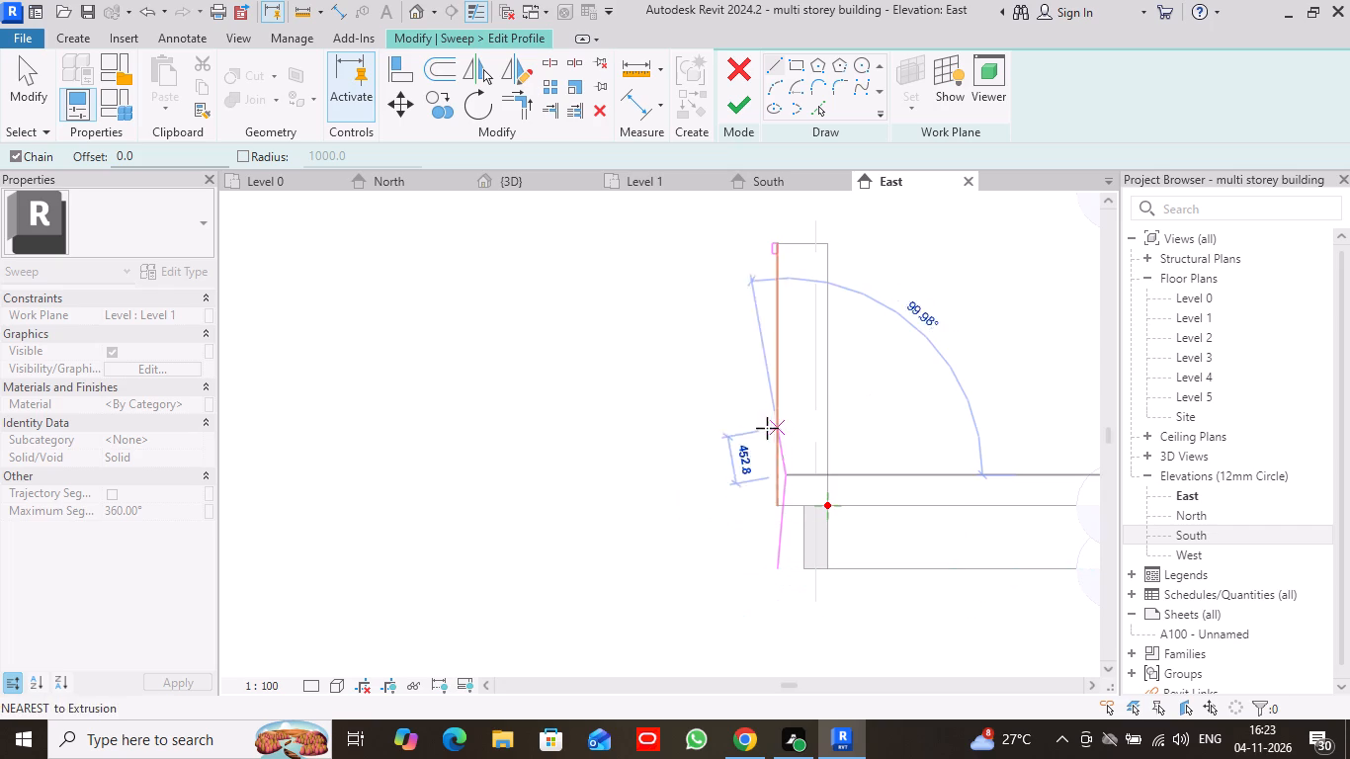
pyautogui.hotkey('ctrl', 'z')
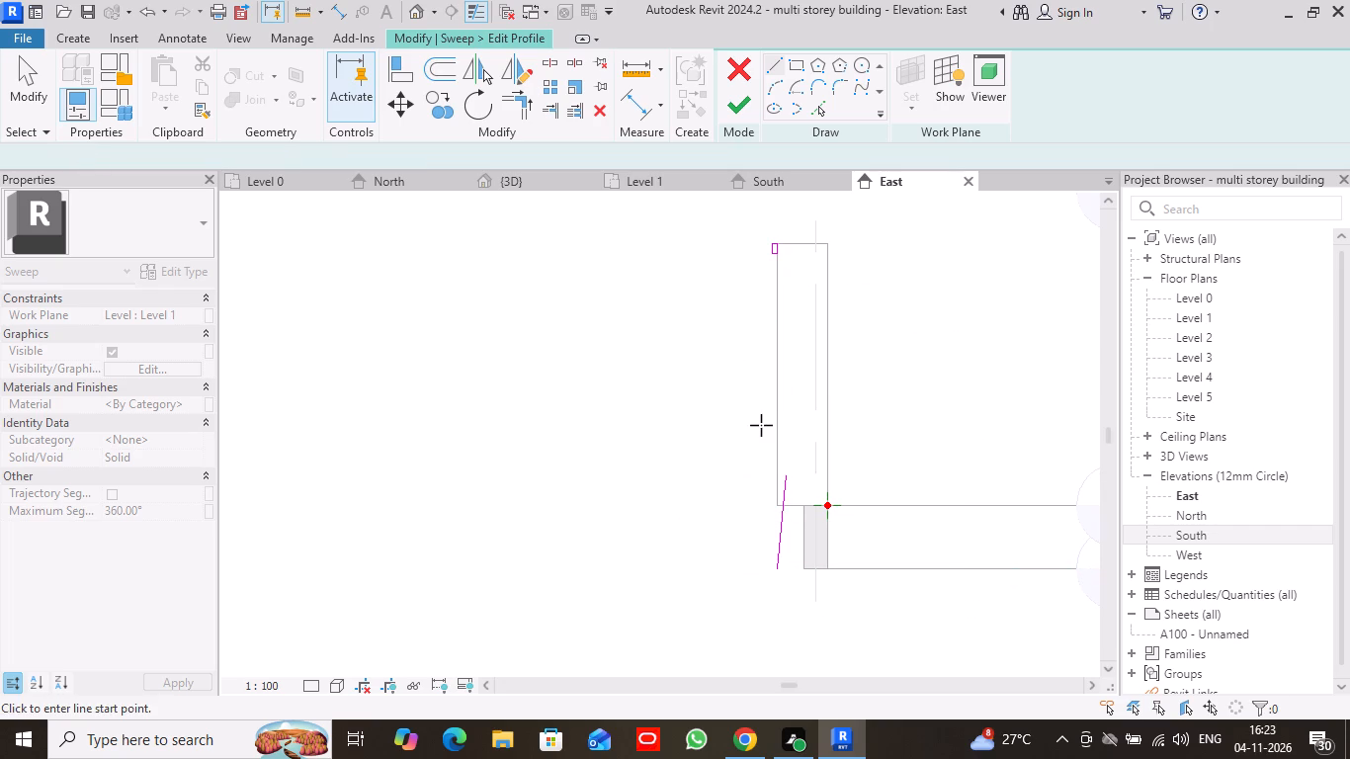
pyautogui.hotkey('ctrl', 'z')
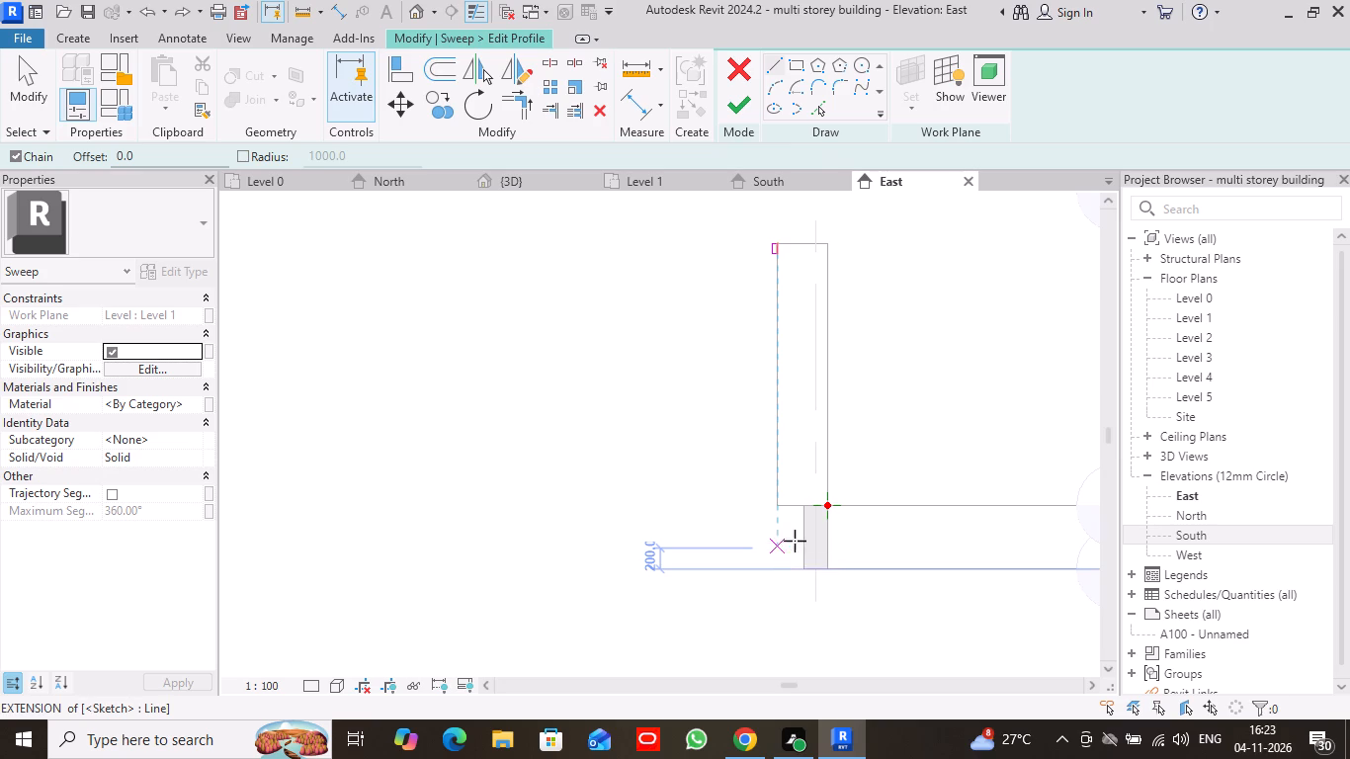
# Draw a vertical 900 mm profile line upward from Level 0, aligned with the column's outer face.
pyautogui.click(778, 566)
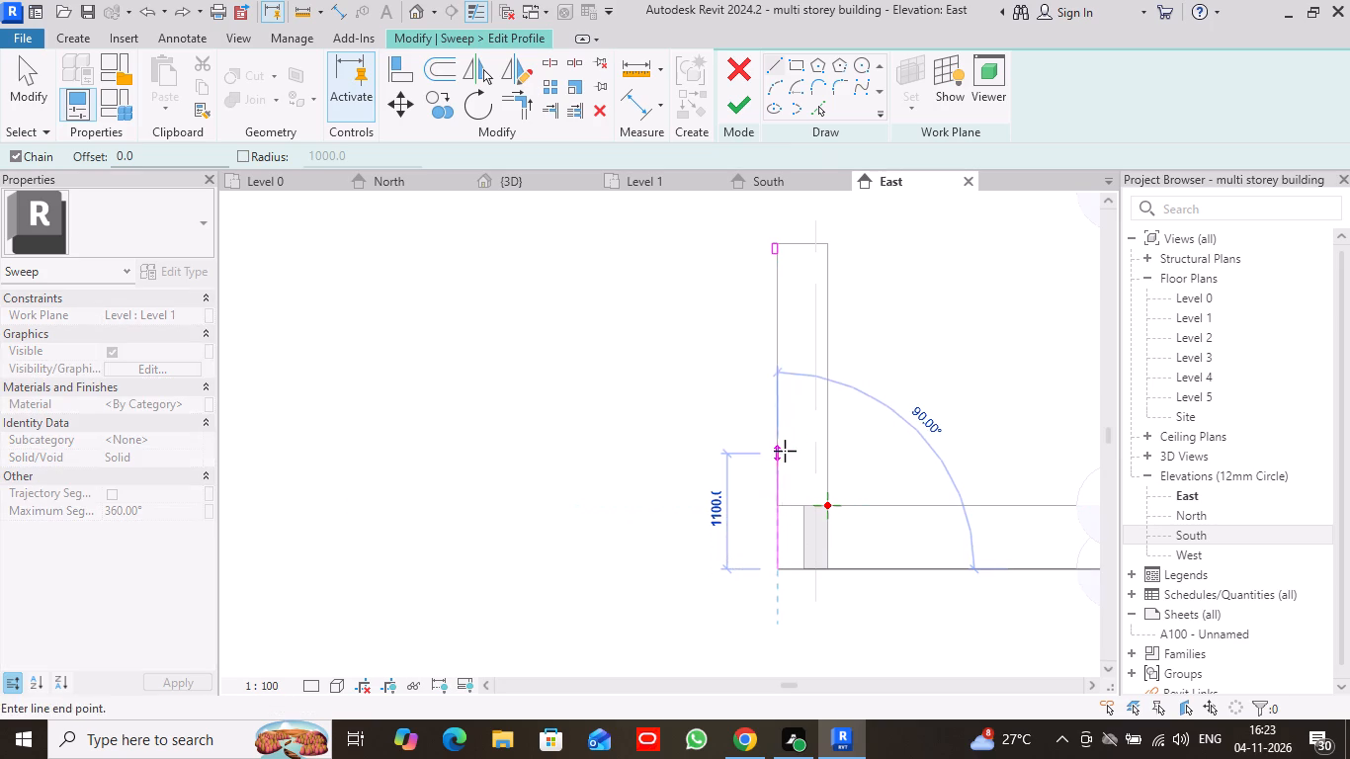
pyautogui.write('900')
pyautogui.press('Return')
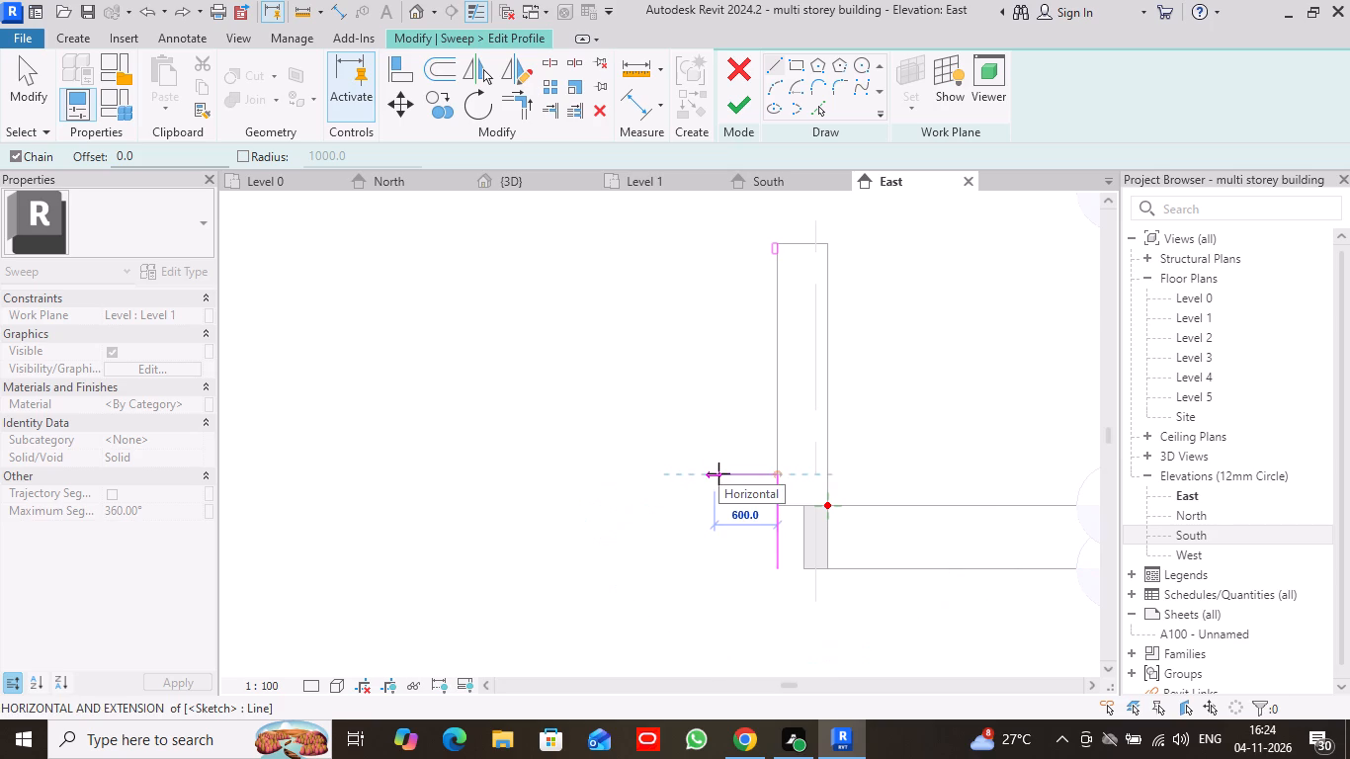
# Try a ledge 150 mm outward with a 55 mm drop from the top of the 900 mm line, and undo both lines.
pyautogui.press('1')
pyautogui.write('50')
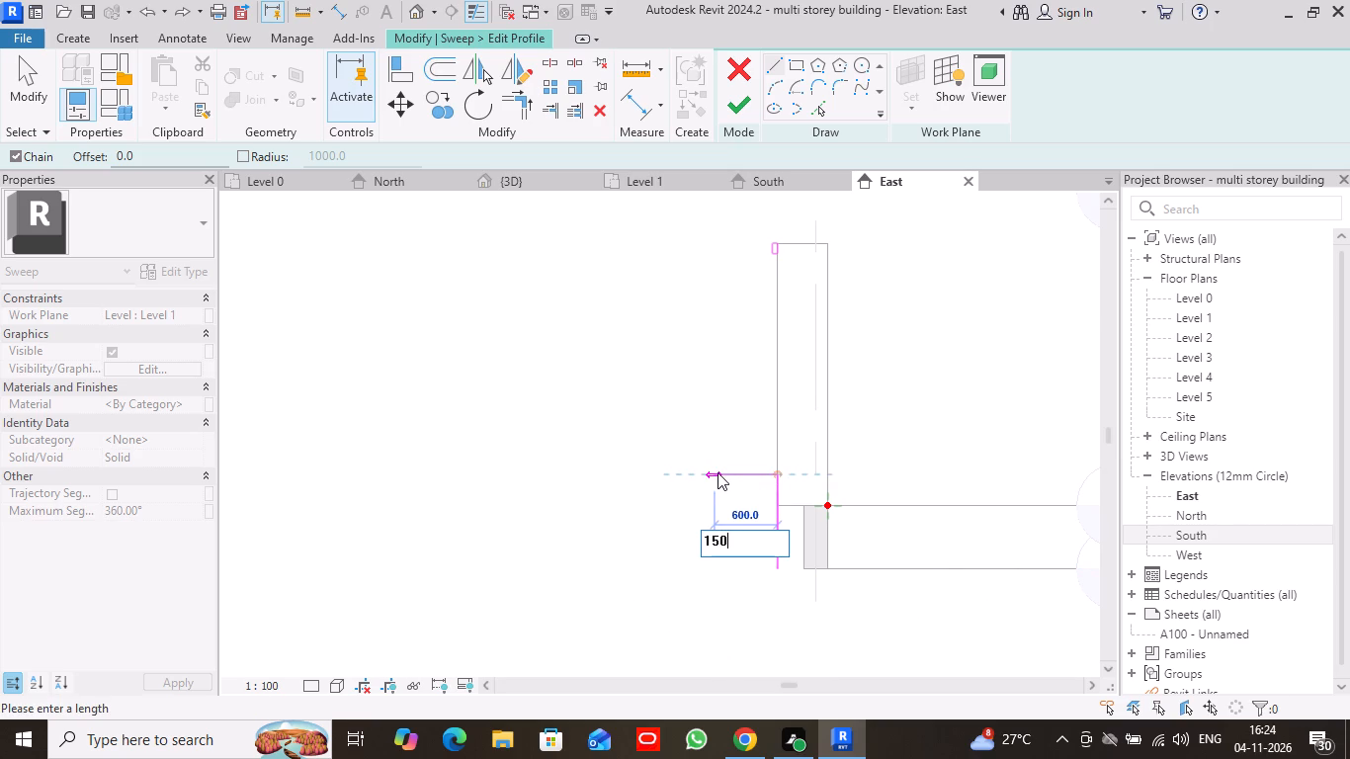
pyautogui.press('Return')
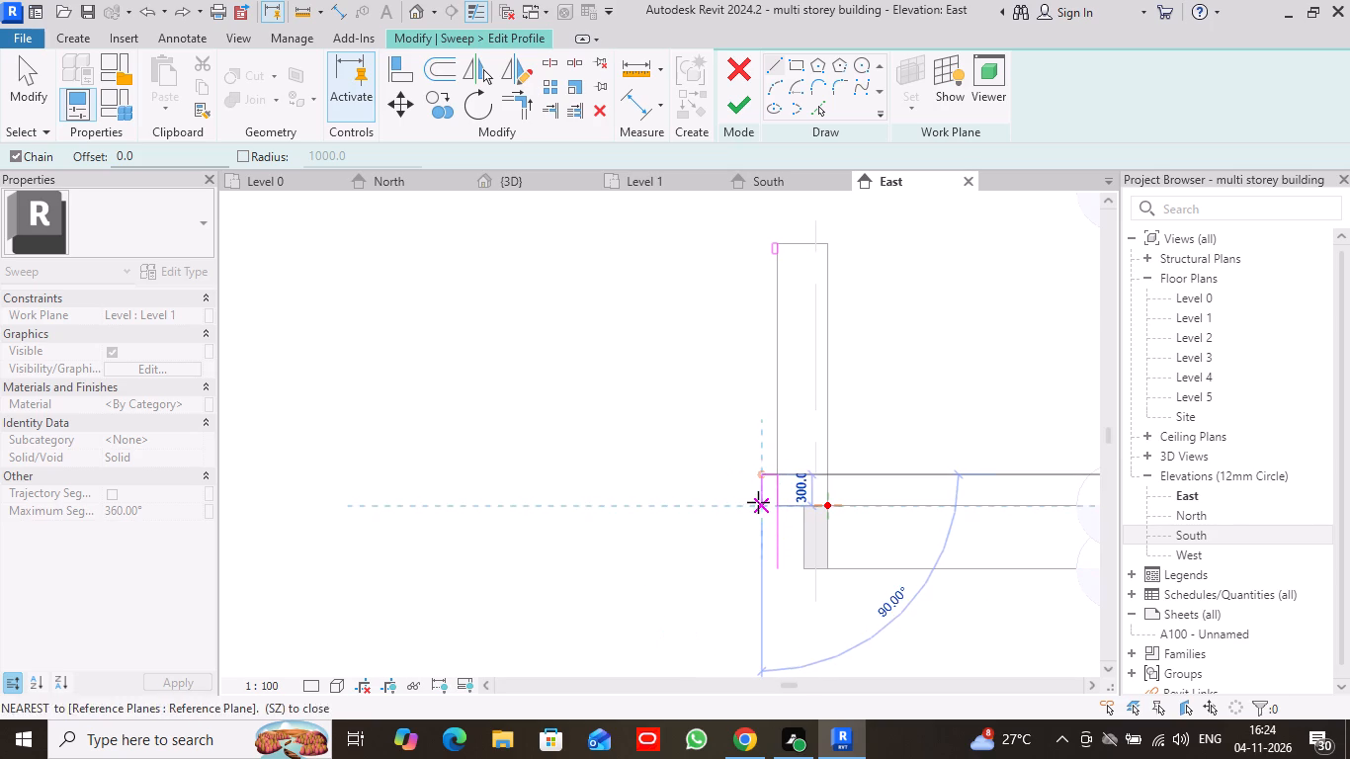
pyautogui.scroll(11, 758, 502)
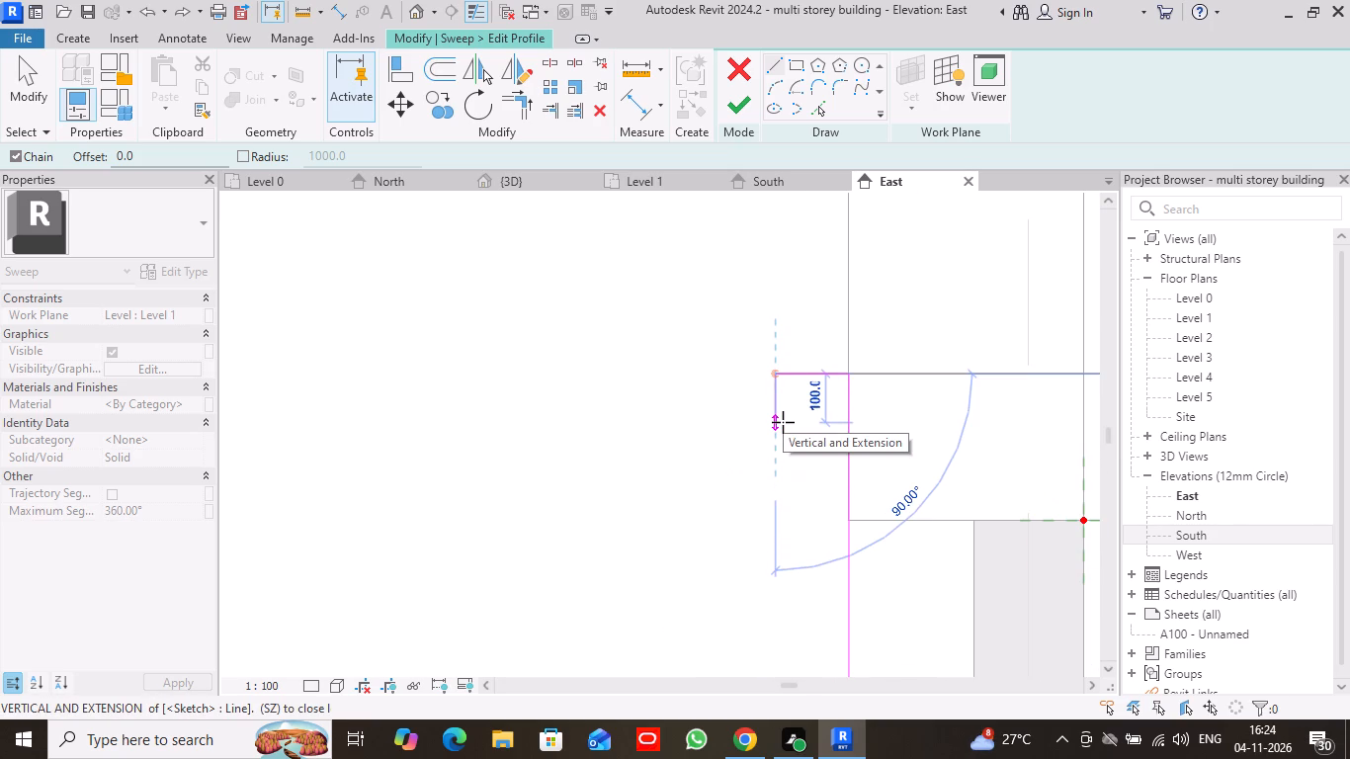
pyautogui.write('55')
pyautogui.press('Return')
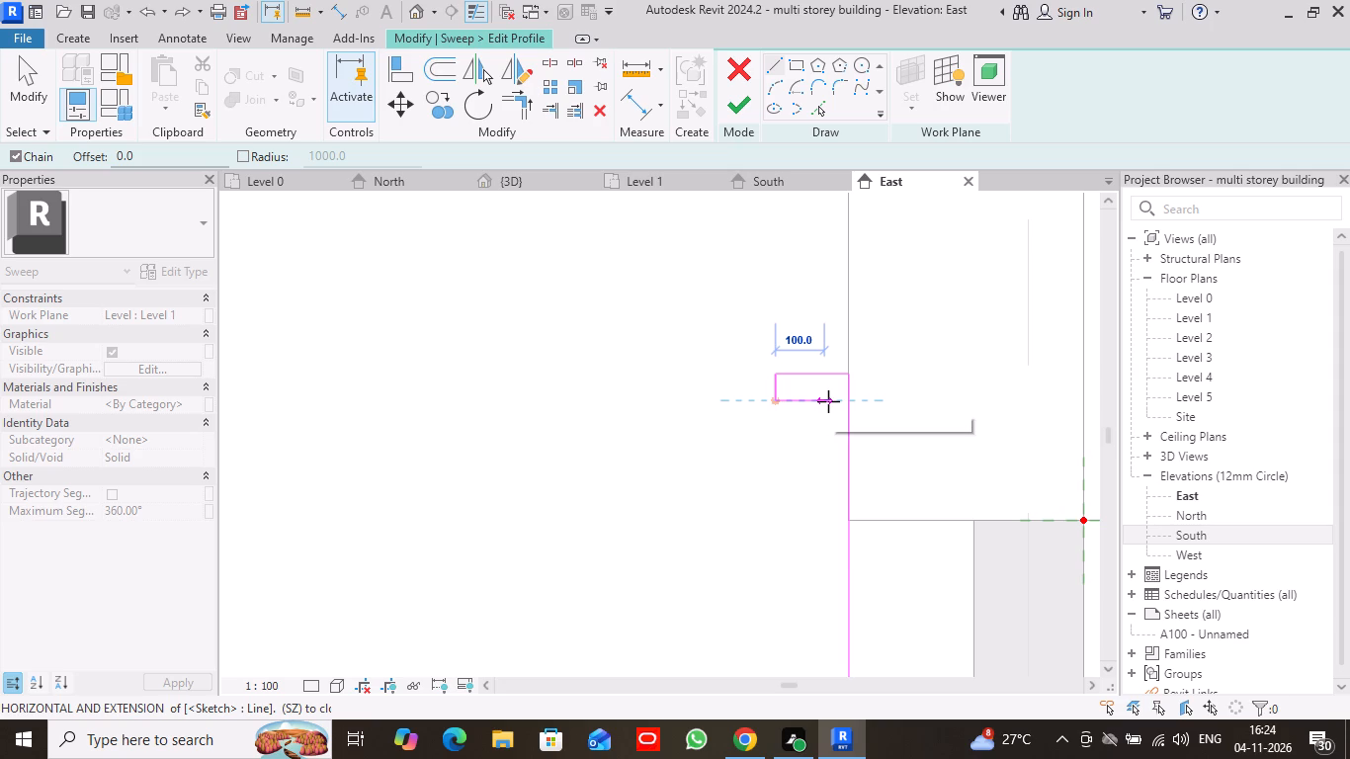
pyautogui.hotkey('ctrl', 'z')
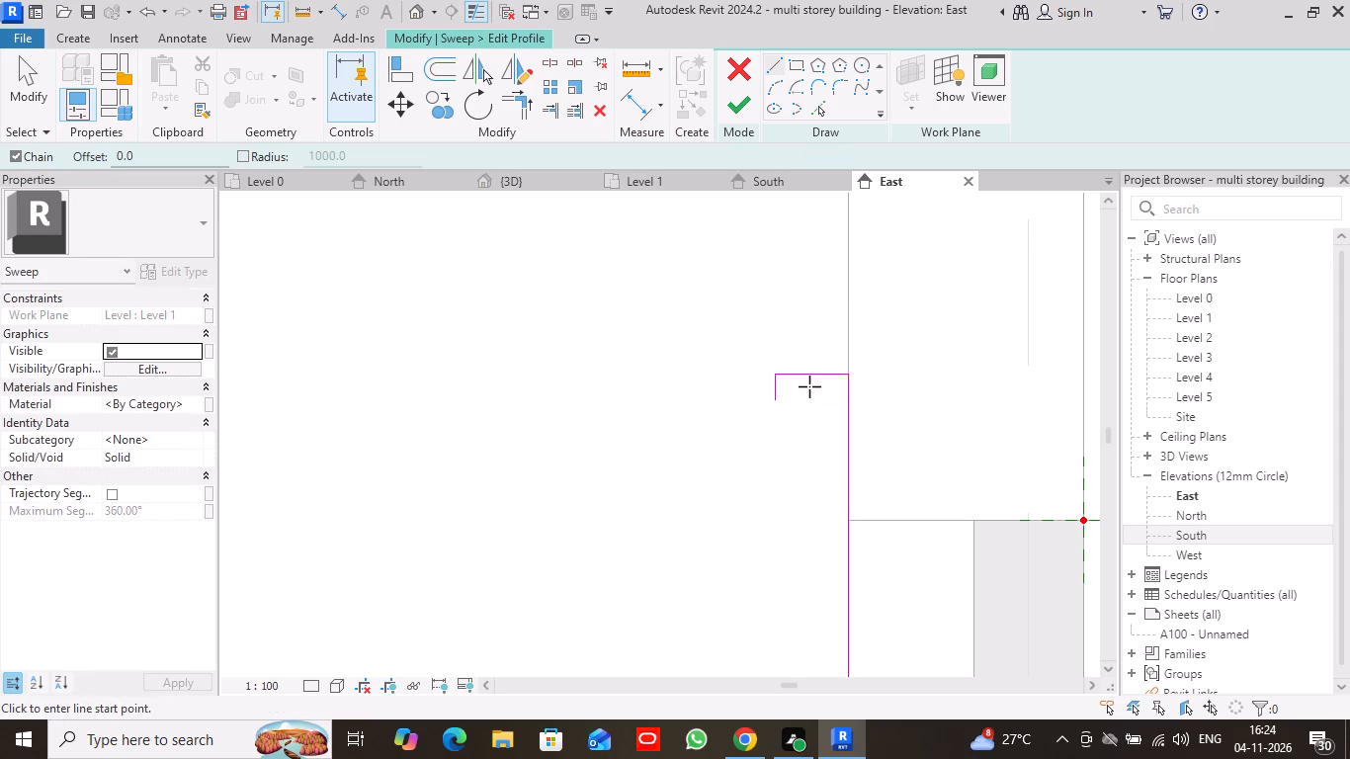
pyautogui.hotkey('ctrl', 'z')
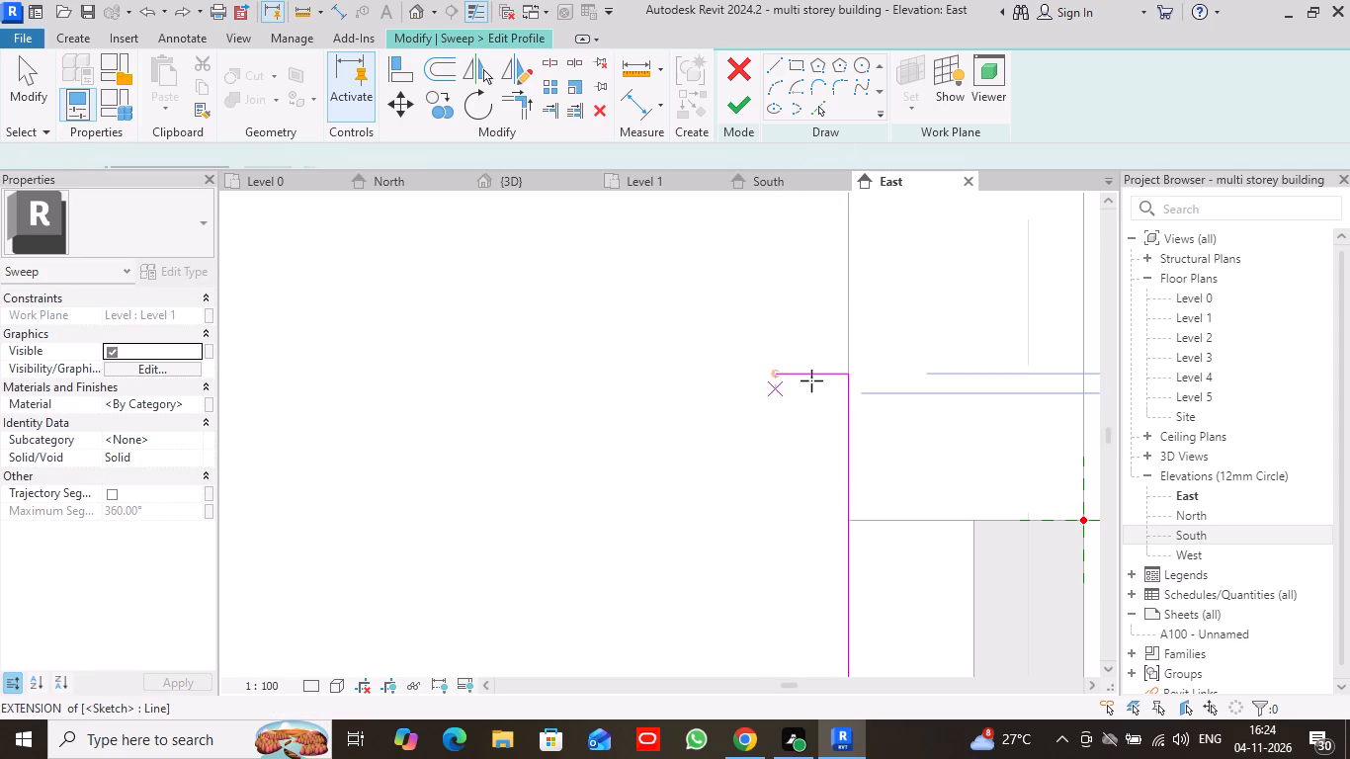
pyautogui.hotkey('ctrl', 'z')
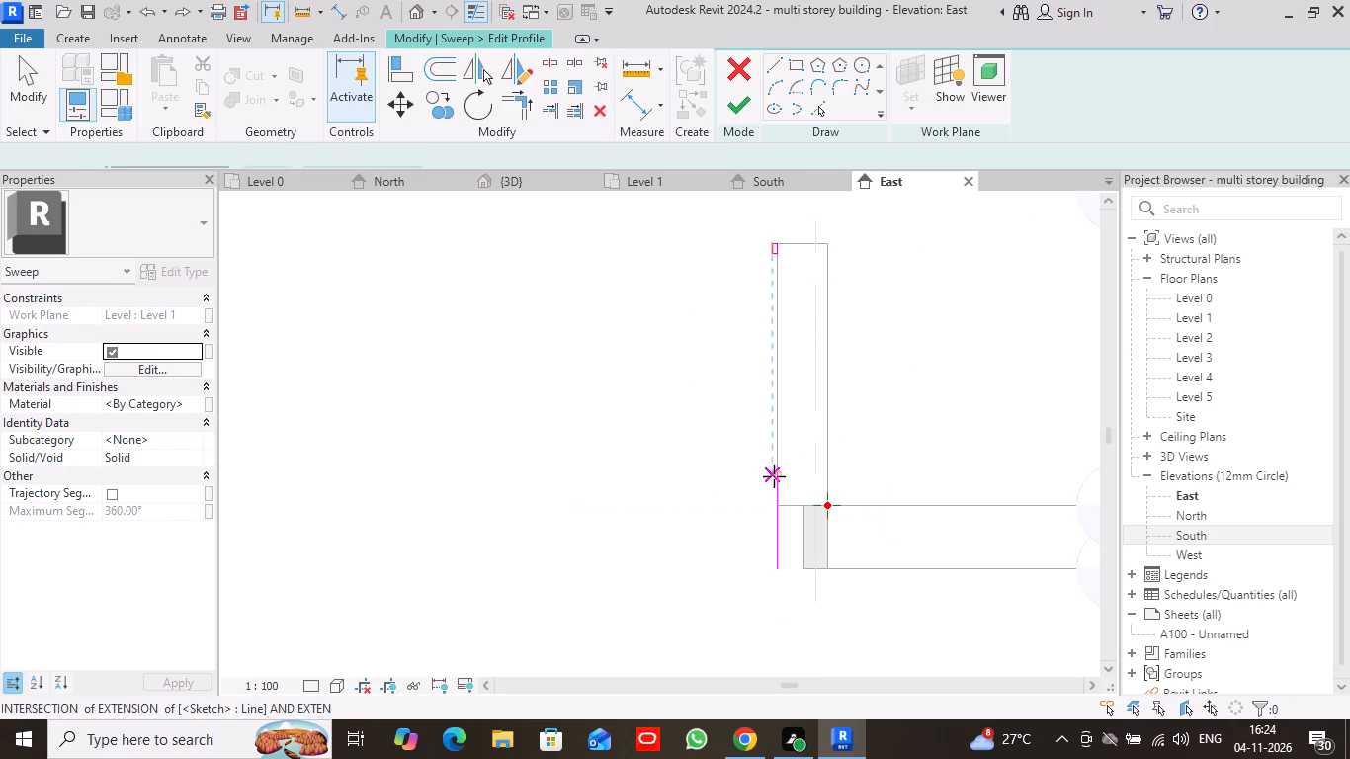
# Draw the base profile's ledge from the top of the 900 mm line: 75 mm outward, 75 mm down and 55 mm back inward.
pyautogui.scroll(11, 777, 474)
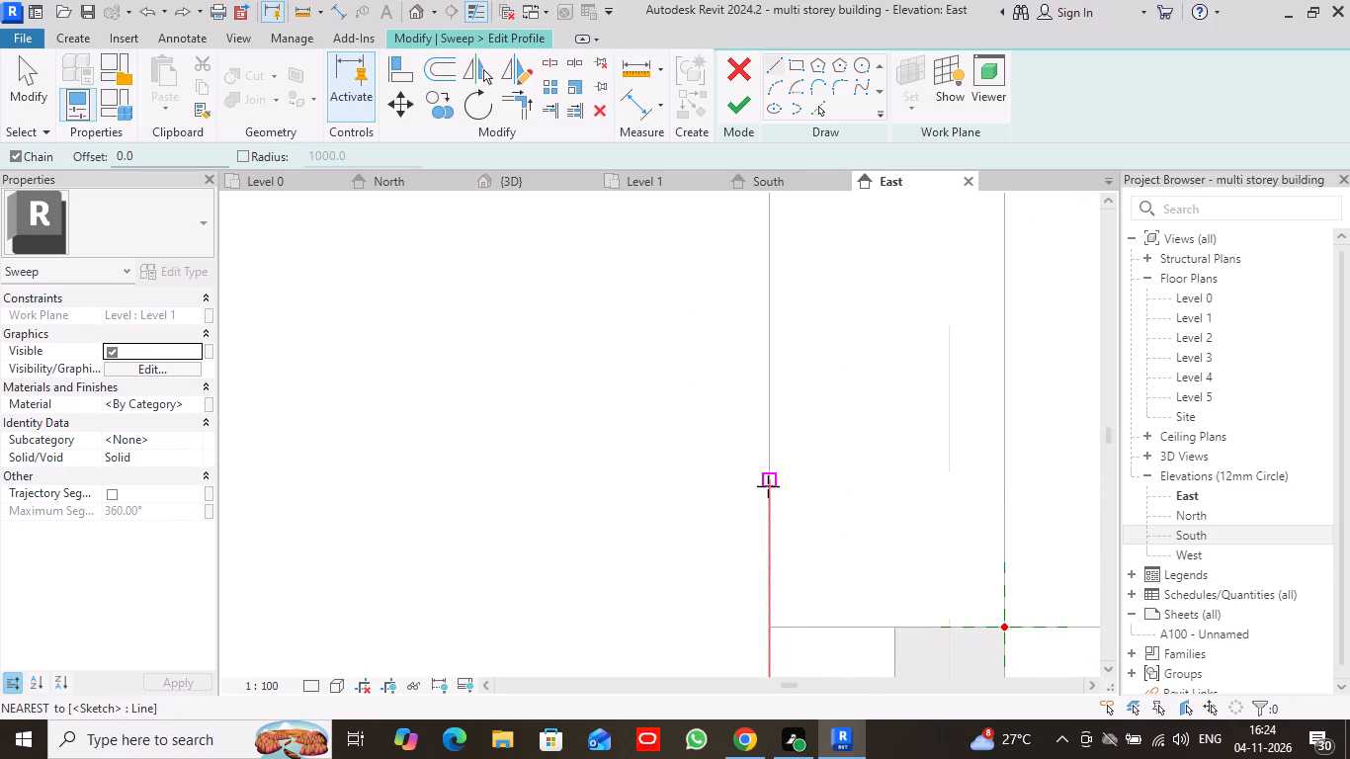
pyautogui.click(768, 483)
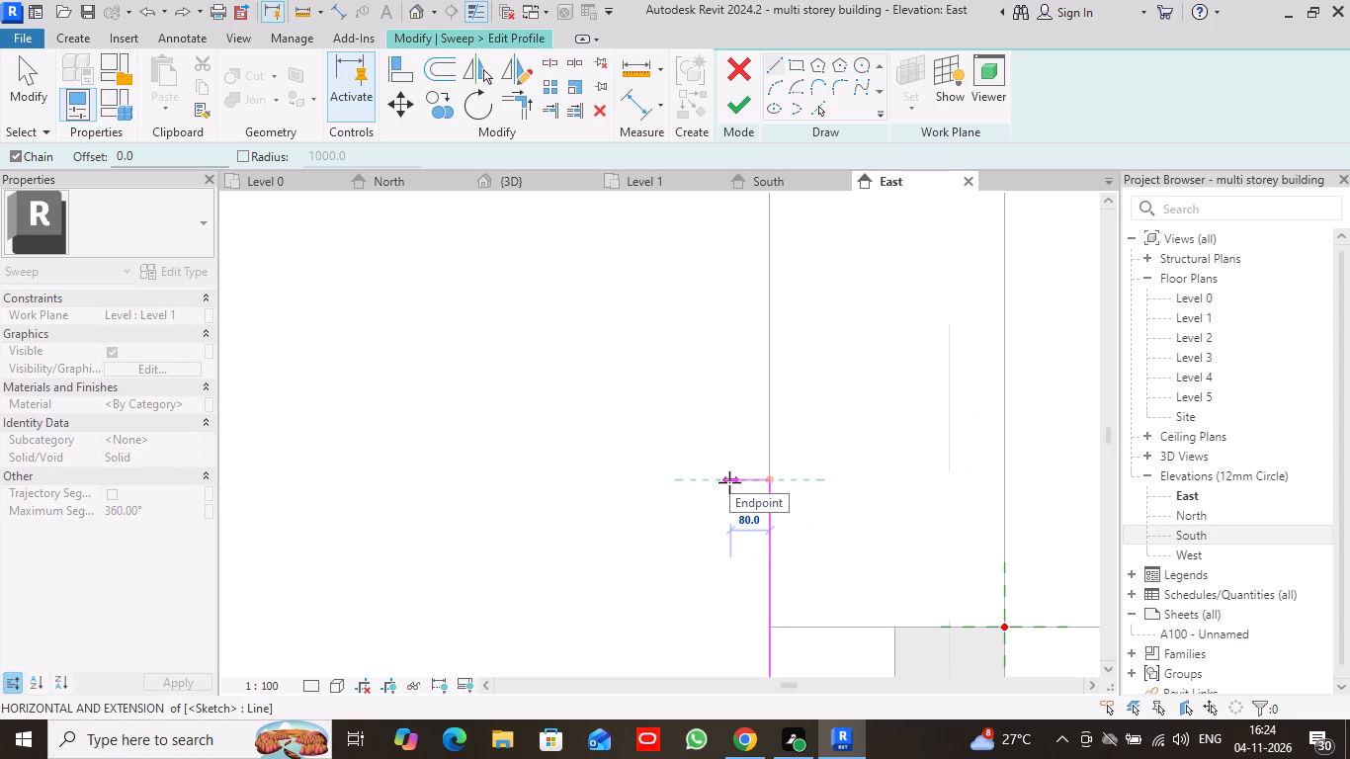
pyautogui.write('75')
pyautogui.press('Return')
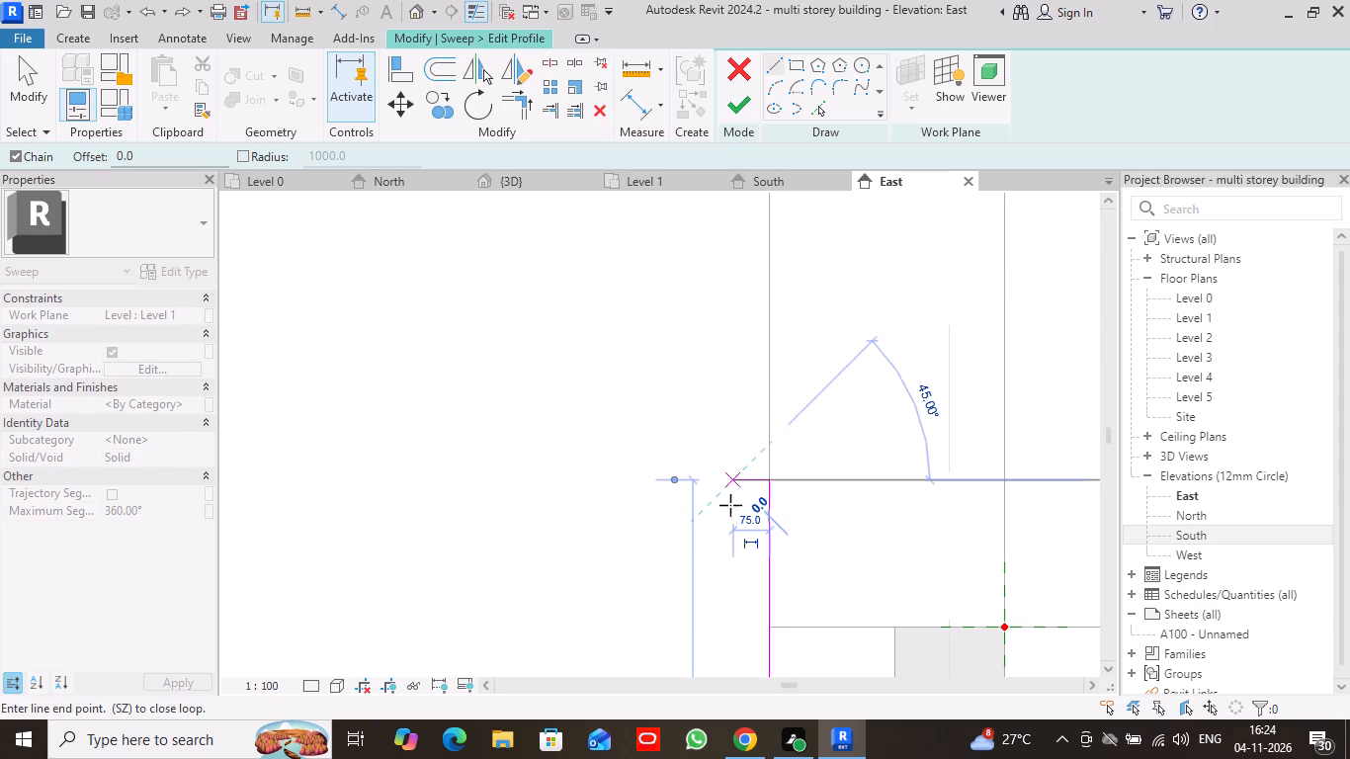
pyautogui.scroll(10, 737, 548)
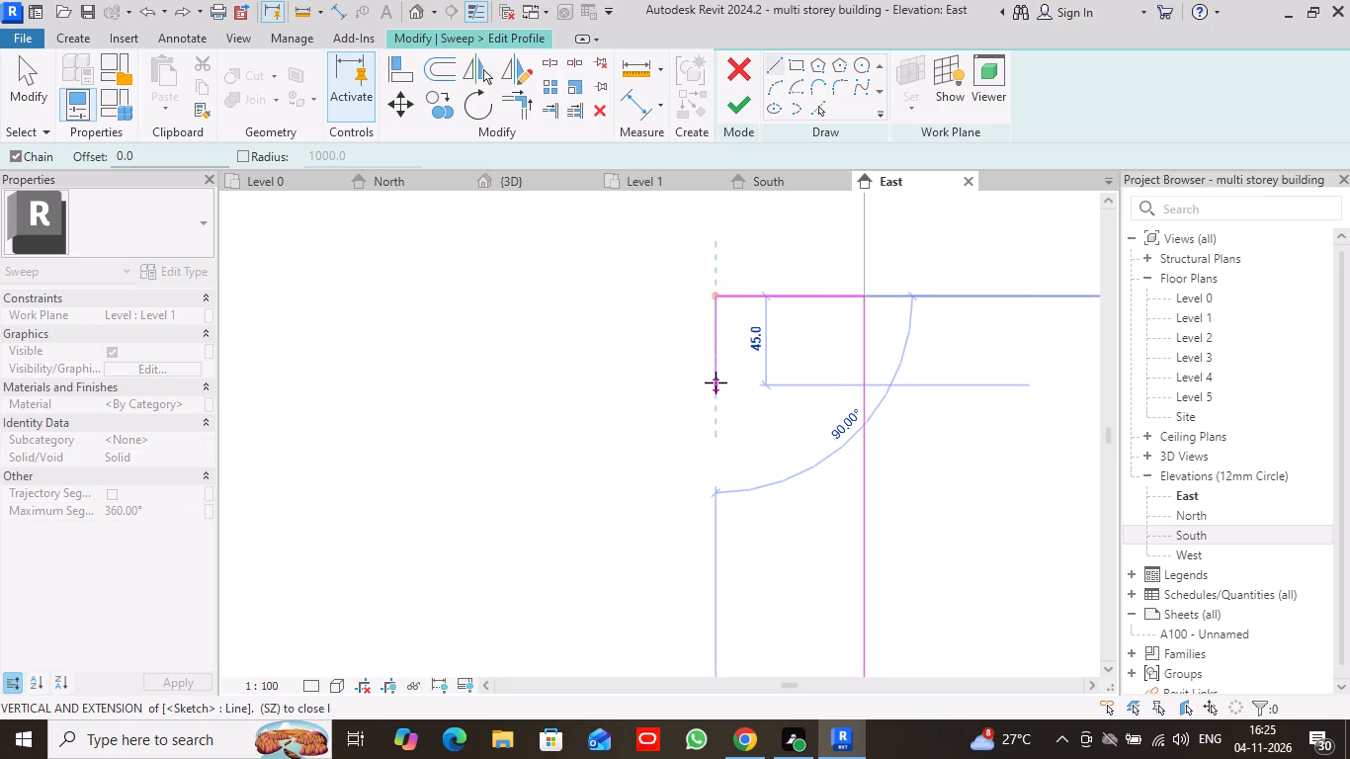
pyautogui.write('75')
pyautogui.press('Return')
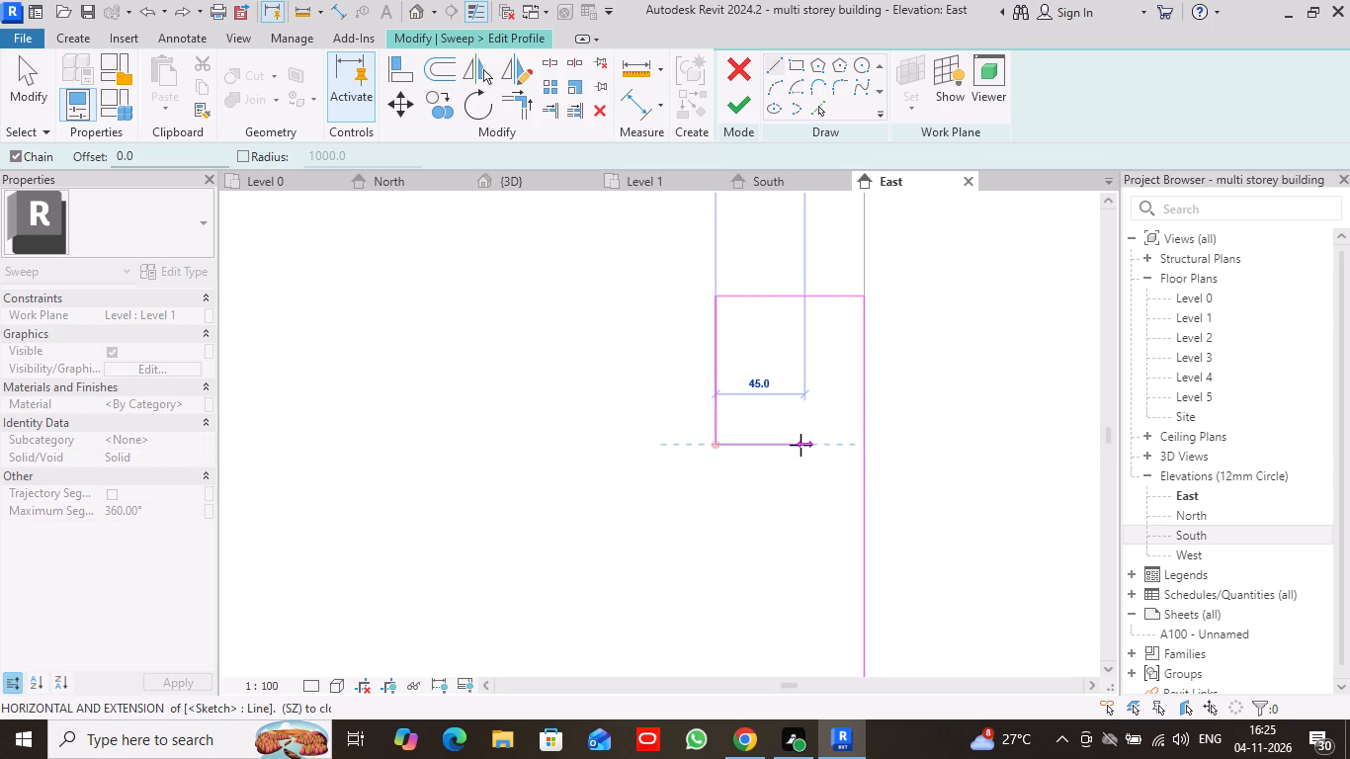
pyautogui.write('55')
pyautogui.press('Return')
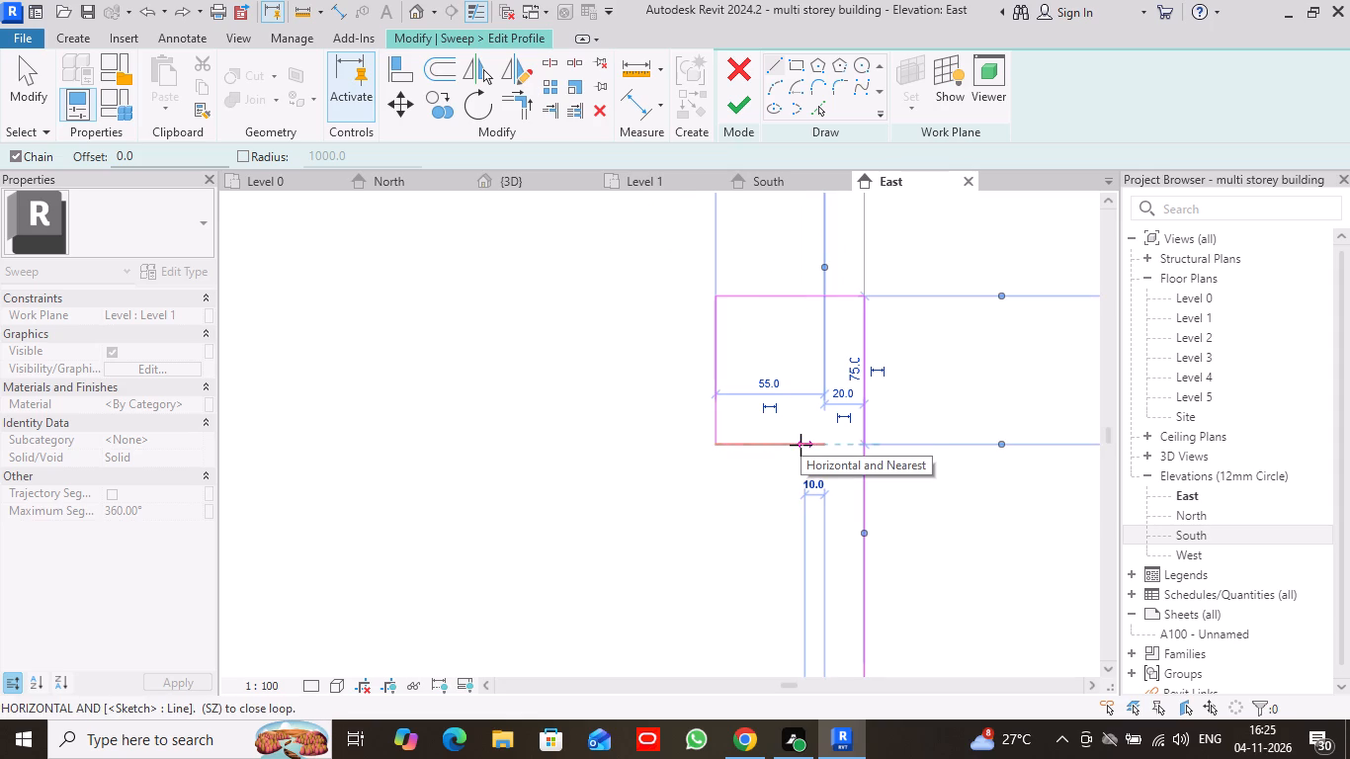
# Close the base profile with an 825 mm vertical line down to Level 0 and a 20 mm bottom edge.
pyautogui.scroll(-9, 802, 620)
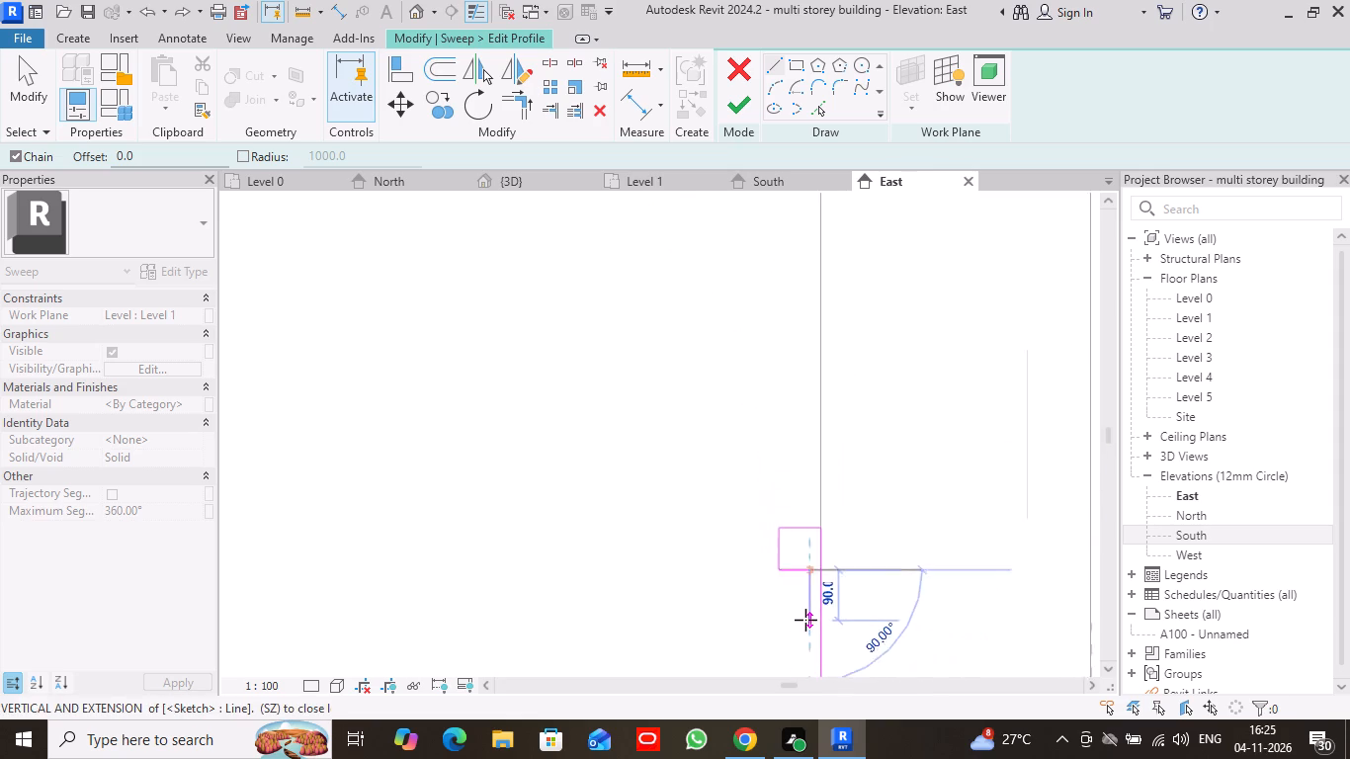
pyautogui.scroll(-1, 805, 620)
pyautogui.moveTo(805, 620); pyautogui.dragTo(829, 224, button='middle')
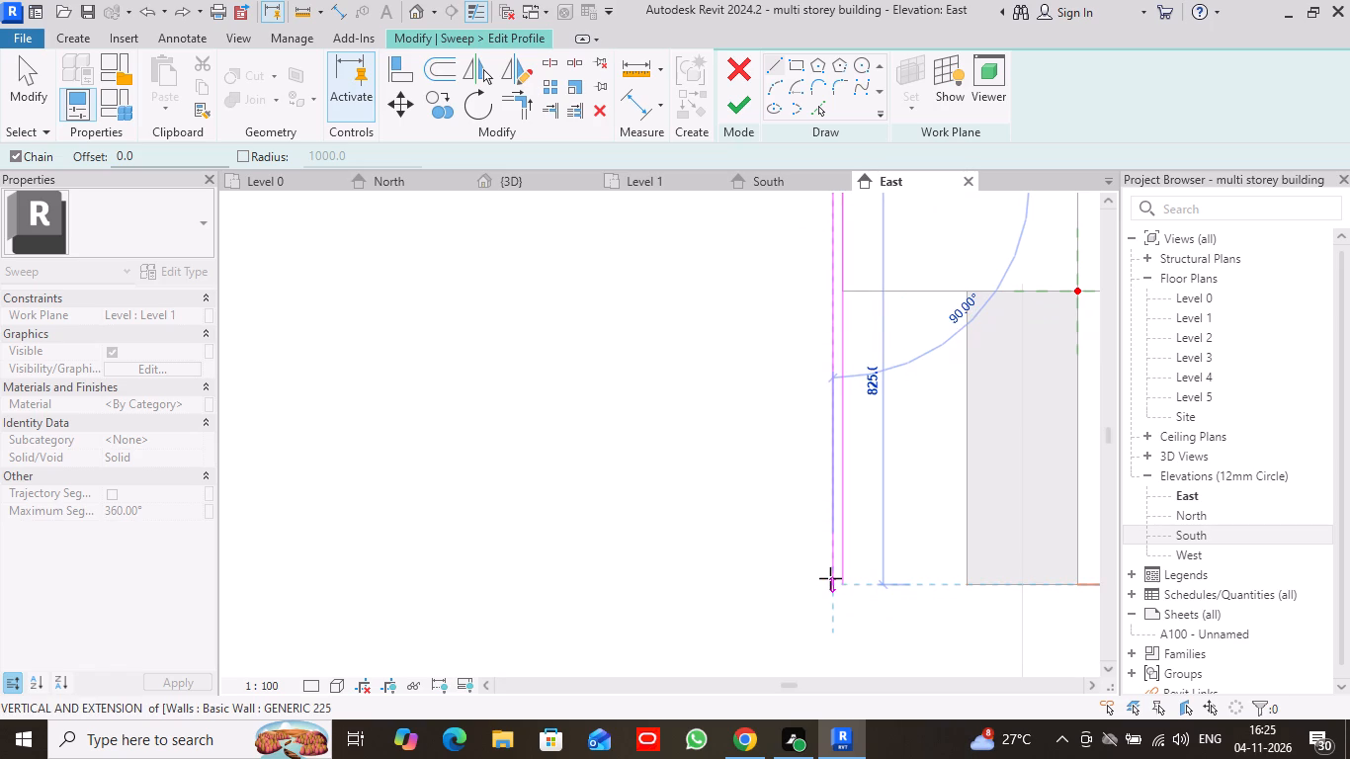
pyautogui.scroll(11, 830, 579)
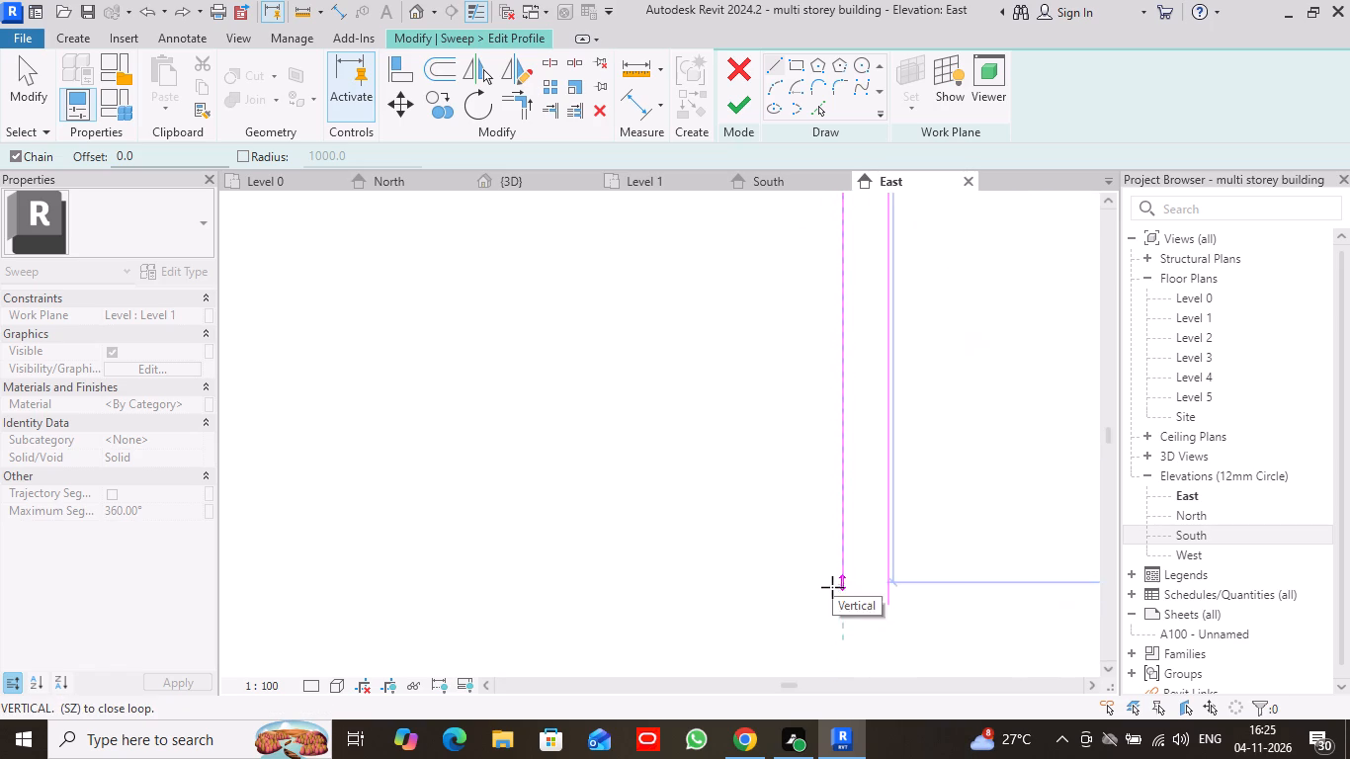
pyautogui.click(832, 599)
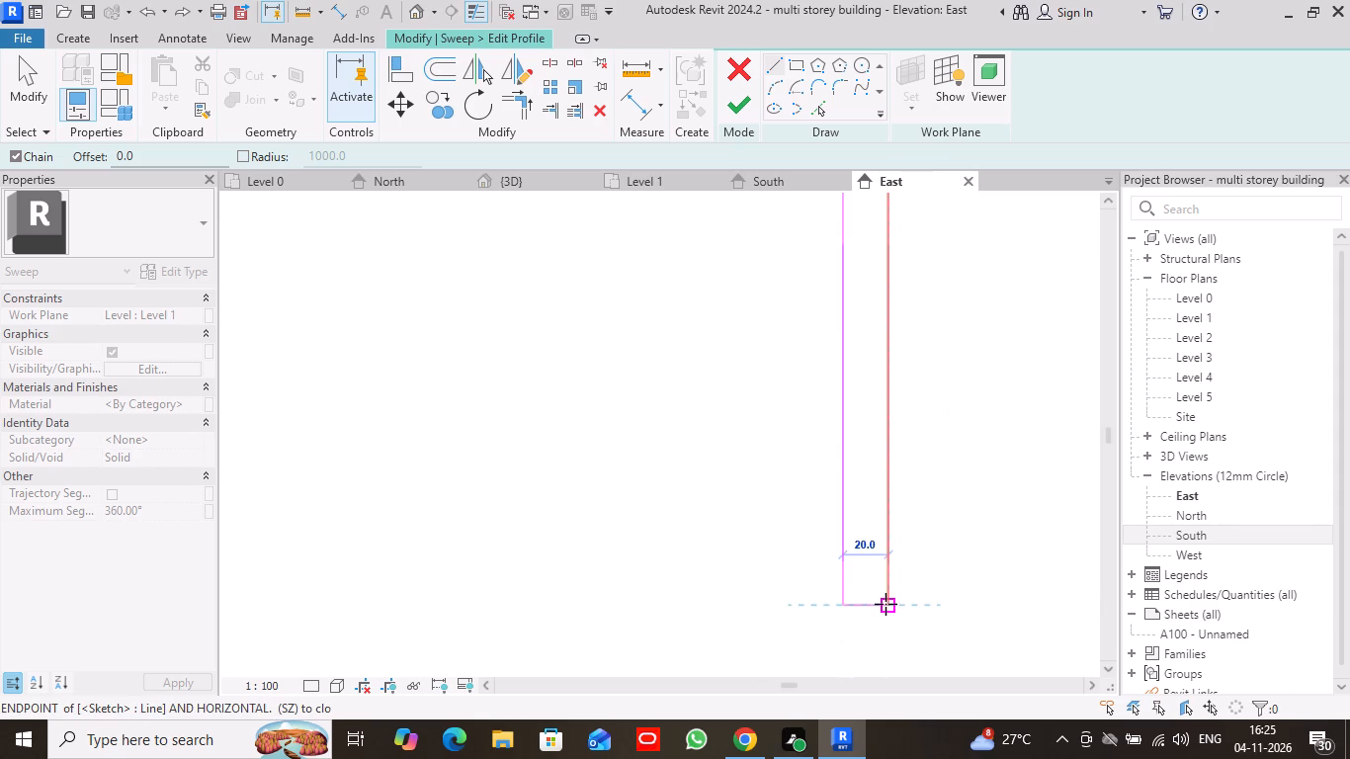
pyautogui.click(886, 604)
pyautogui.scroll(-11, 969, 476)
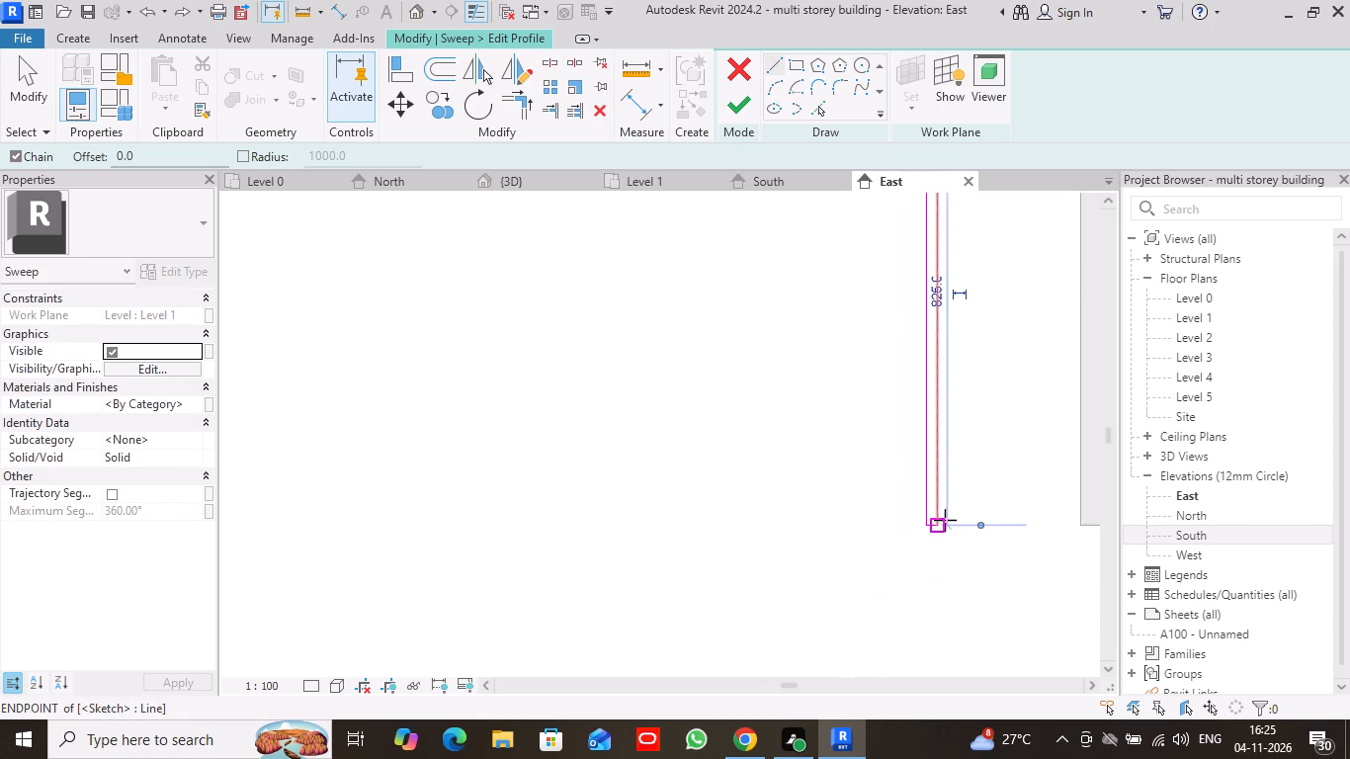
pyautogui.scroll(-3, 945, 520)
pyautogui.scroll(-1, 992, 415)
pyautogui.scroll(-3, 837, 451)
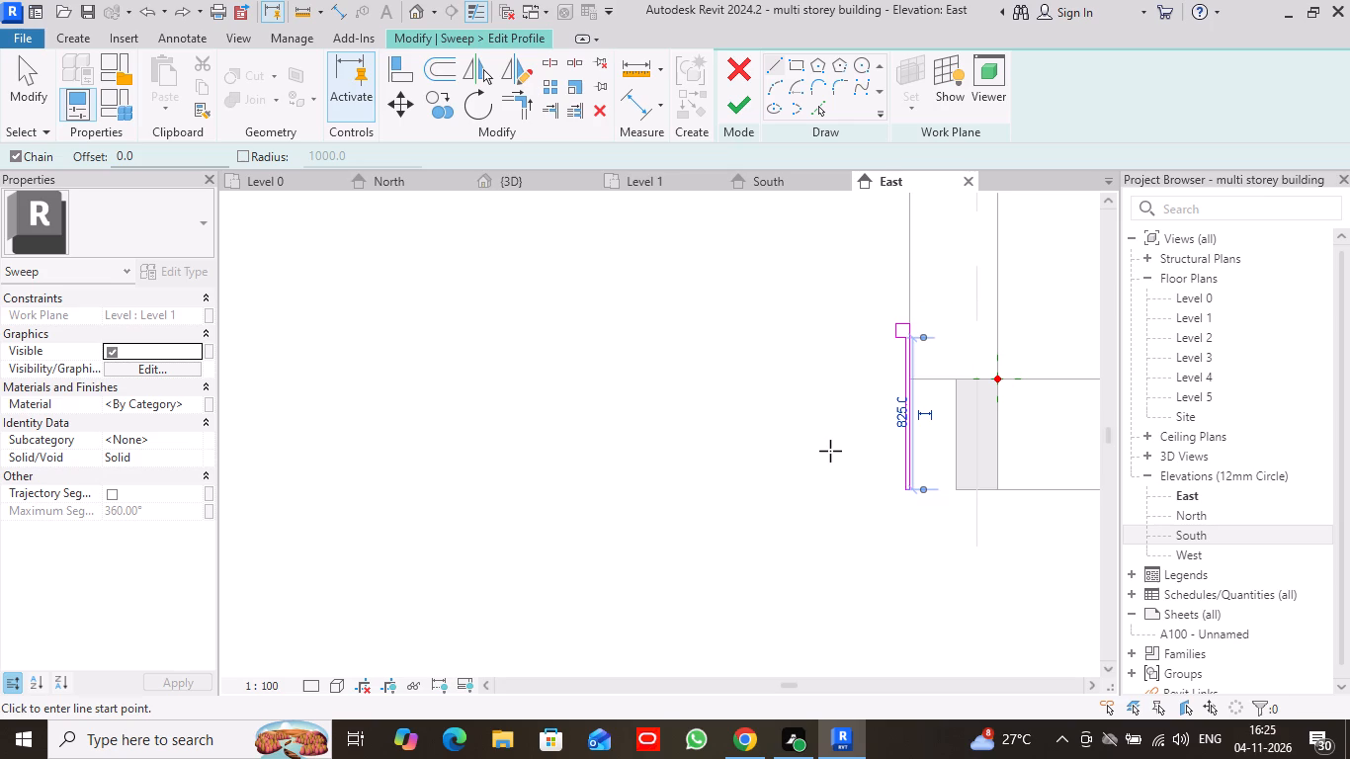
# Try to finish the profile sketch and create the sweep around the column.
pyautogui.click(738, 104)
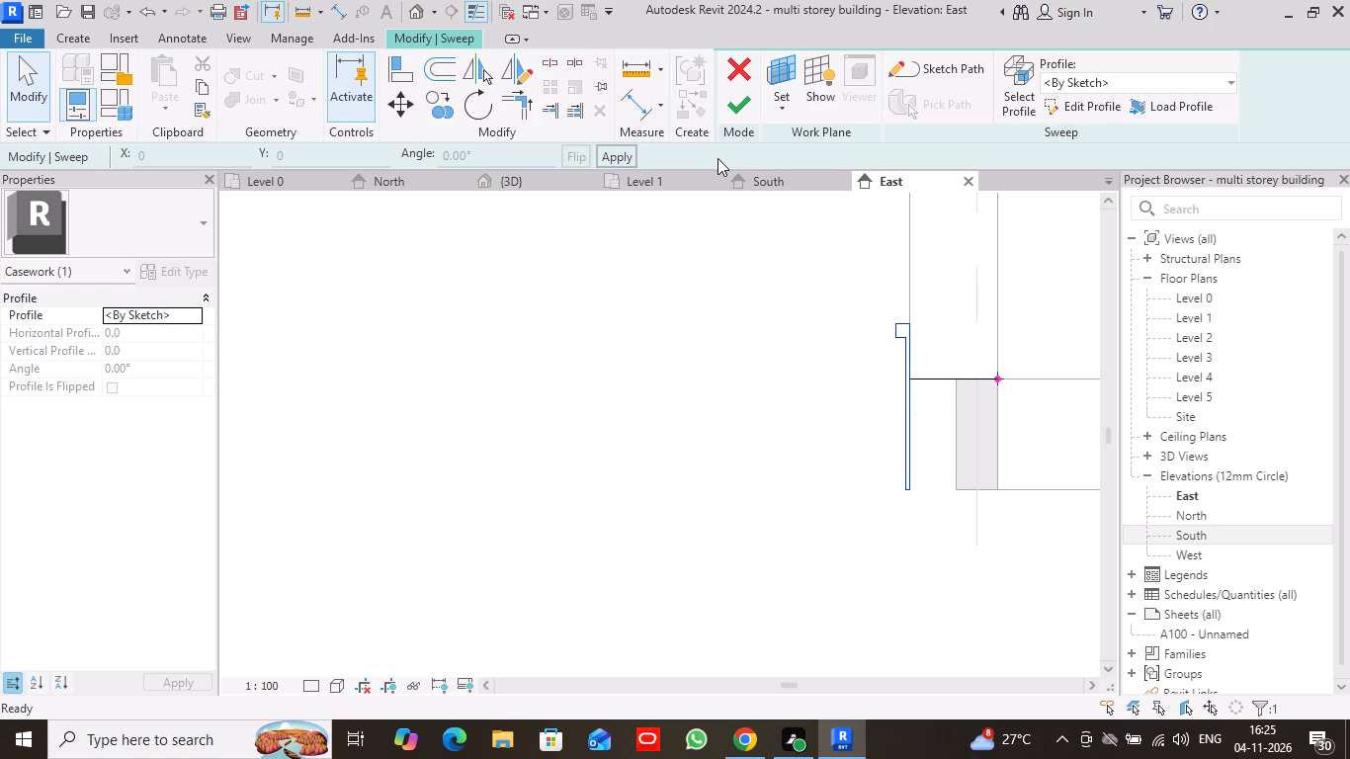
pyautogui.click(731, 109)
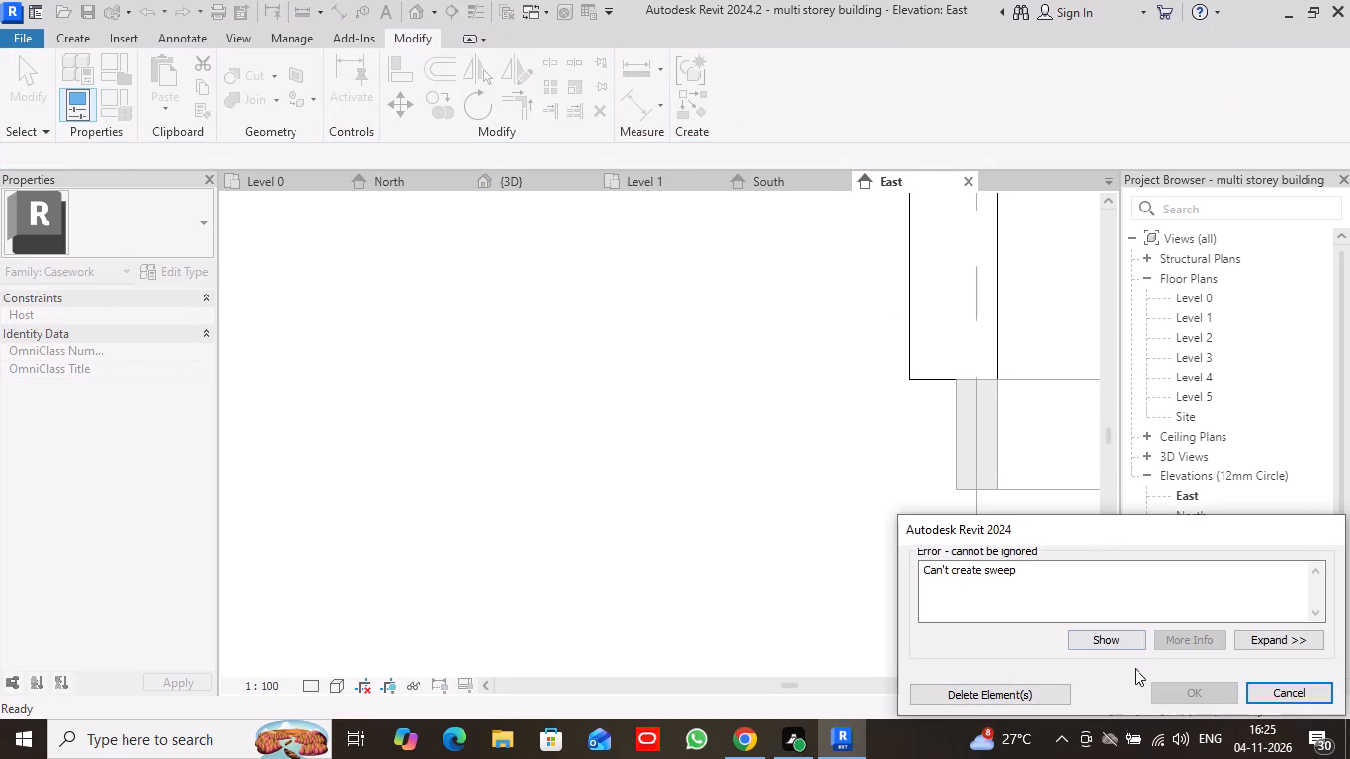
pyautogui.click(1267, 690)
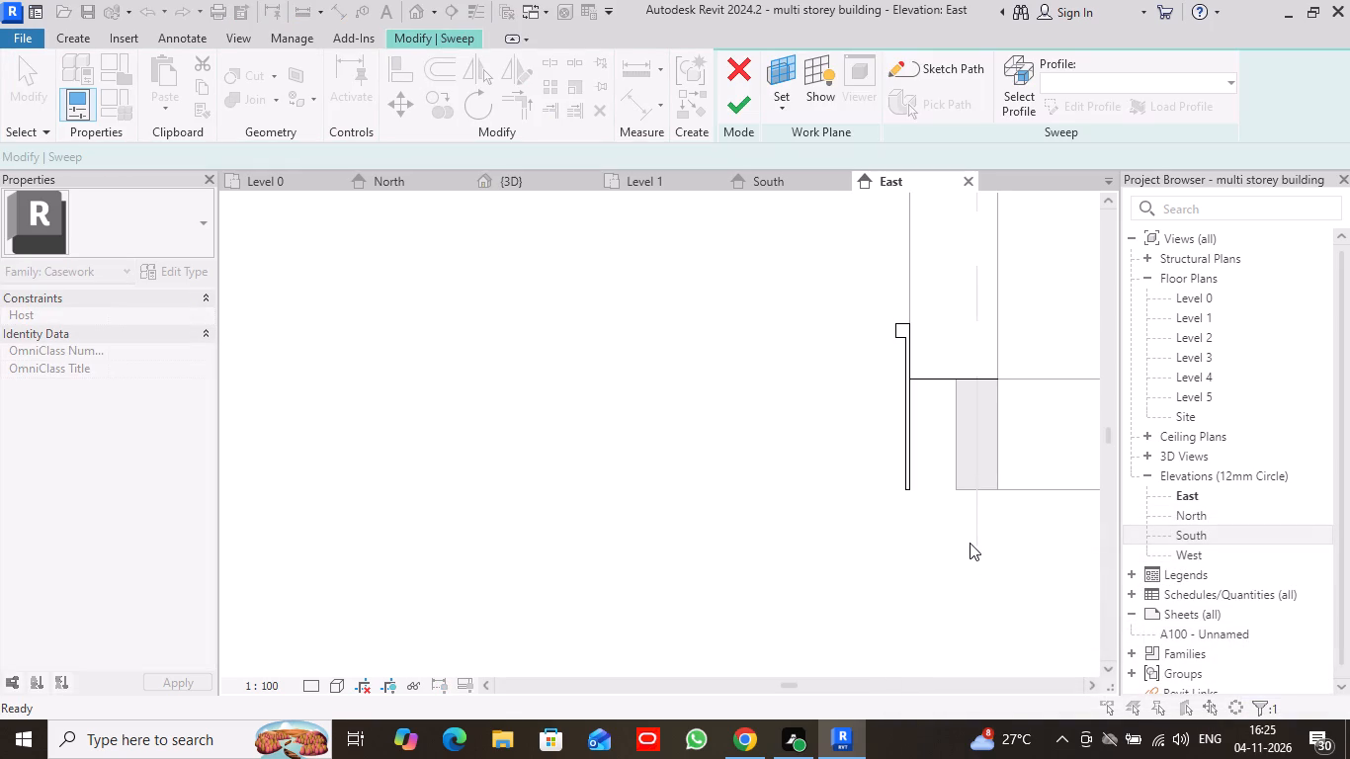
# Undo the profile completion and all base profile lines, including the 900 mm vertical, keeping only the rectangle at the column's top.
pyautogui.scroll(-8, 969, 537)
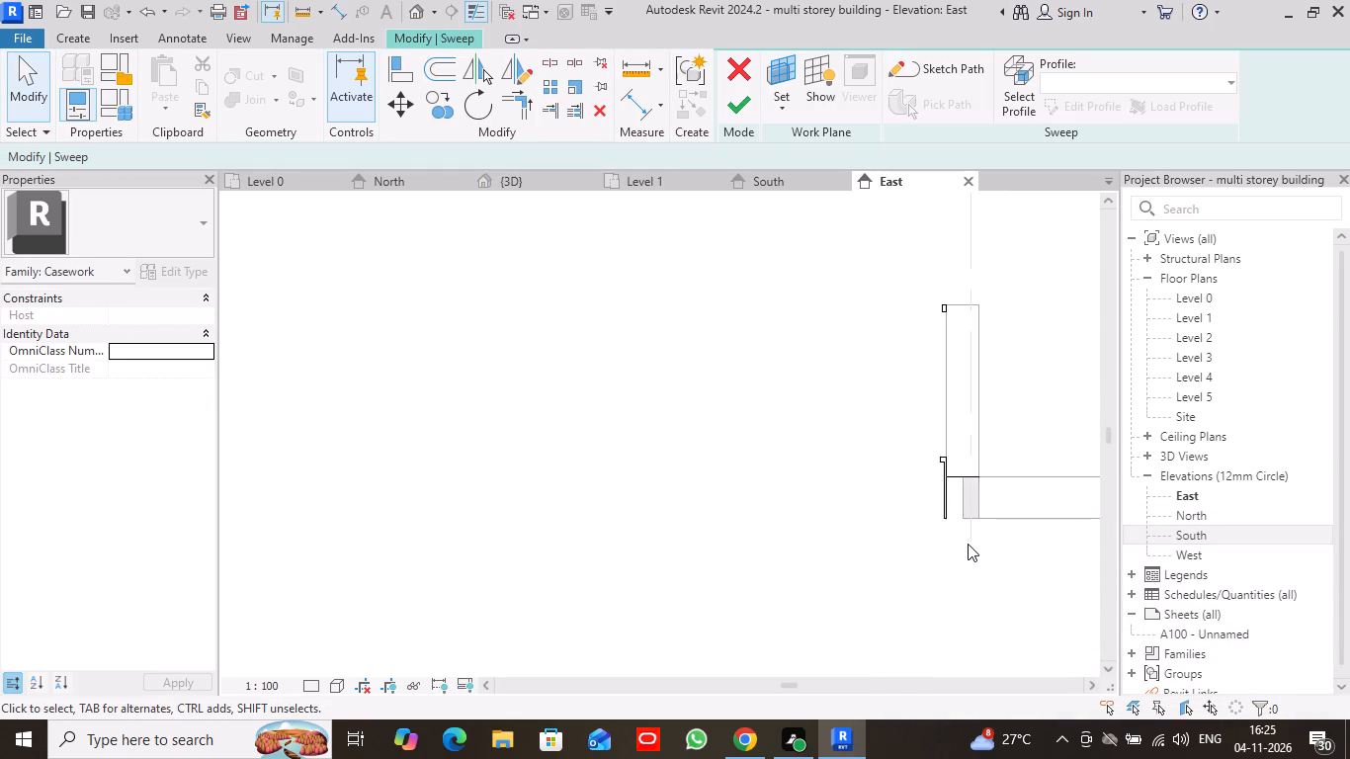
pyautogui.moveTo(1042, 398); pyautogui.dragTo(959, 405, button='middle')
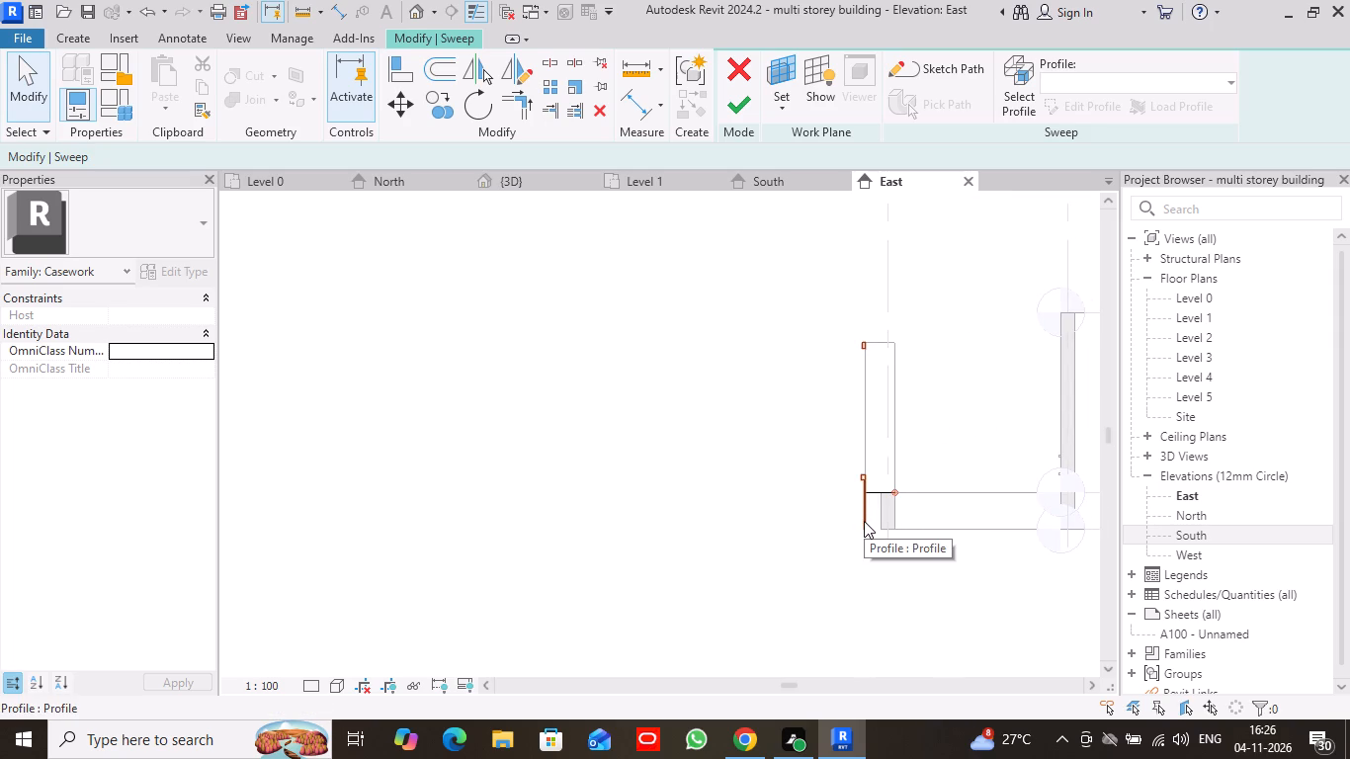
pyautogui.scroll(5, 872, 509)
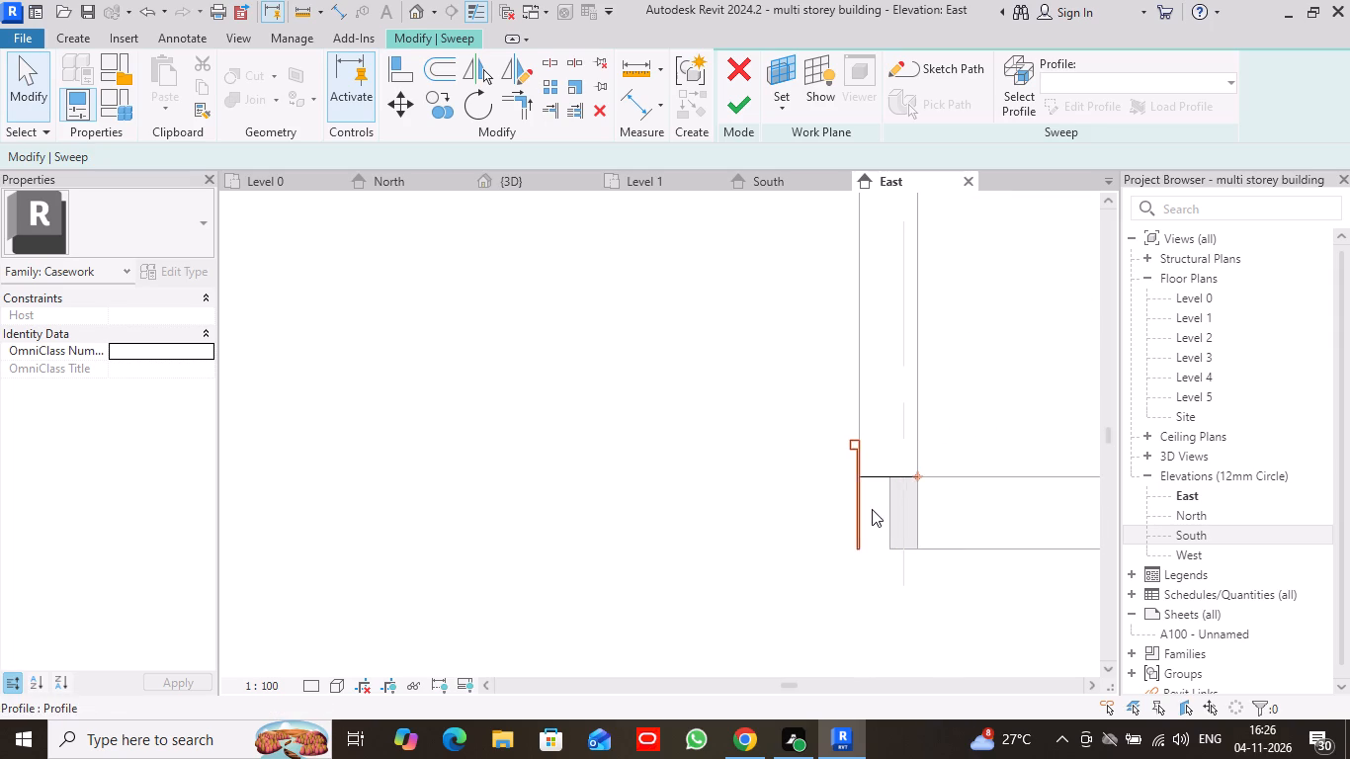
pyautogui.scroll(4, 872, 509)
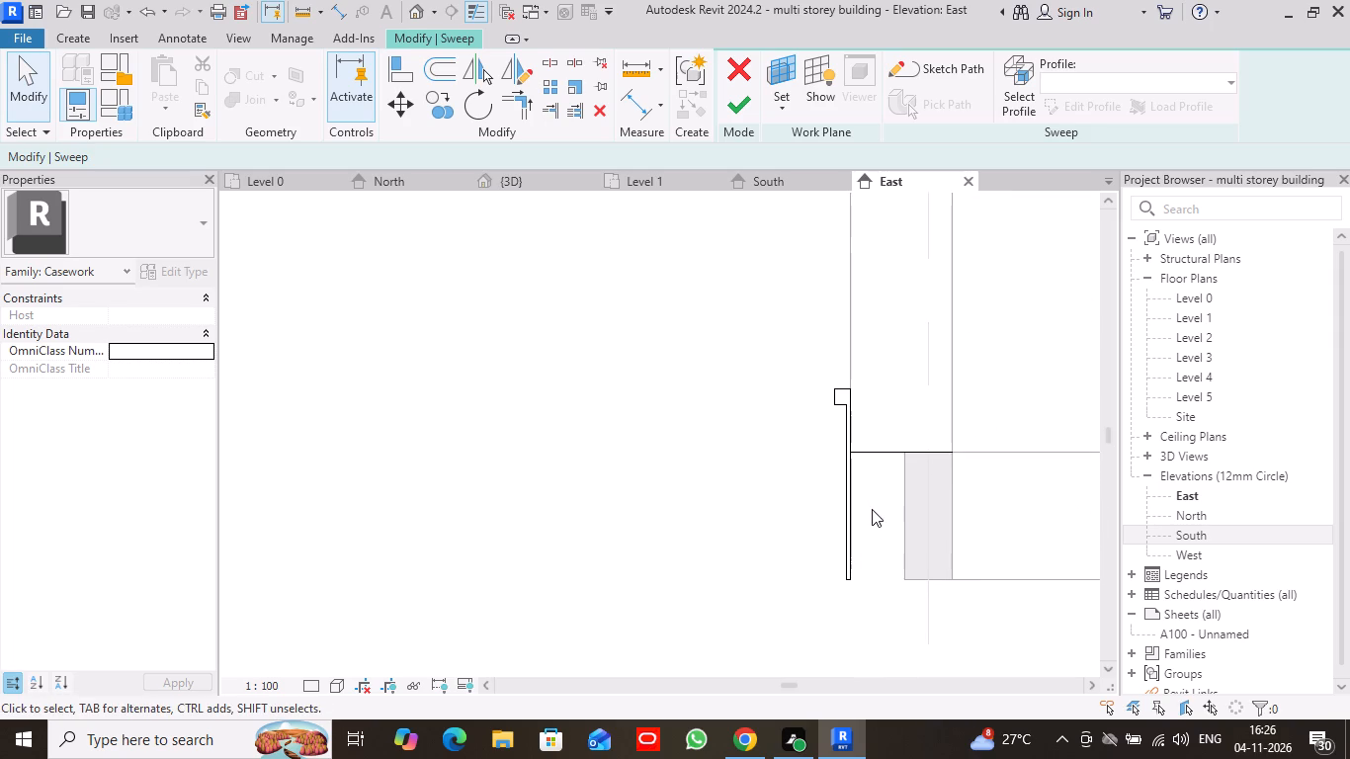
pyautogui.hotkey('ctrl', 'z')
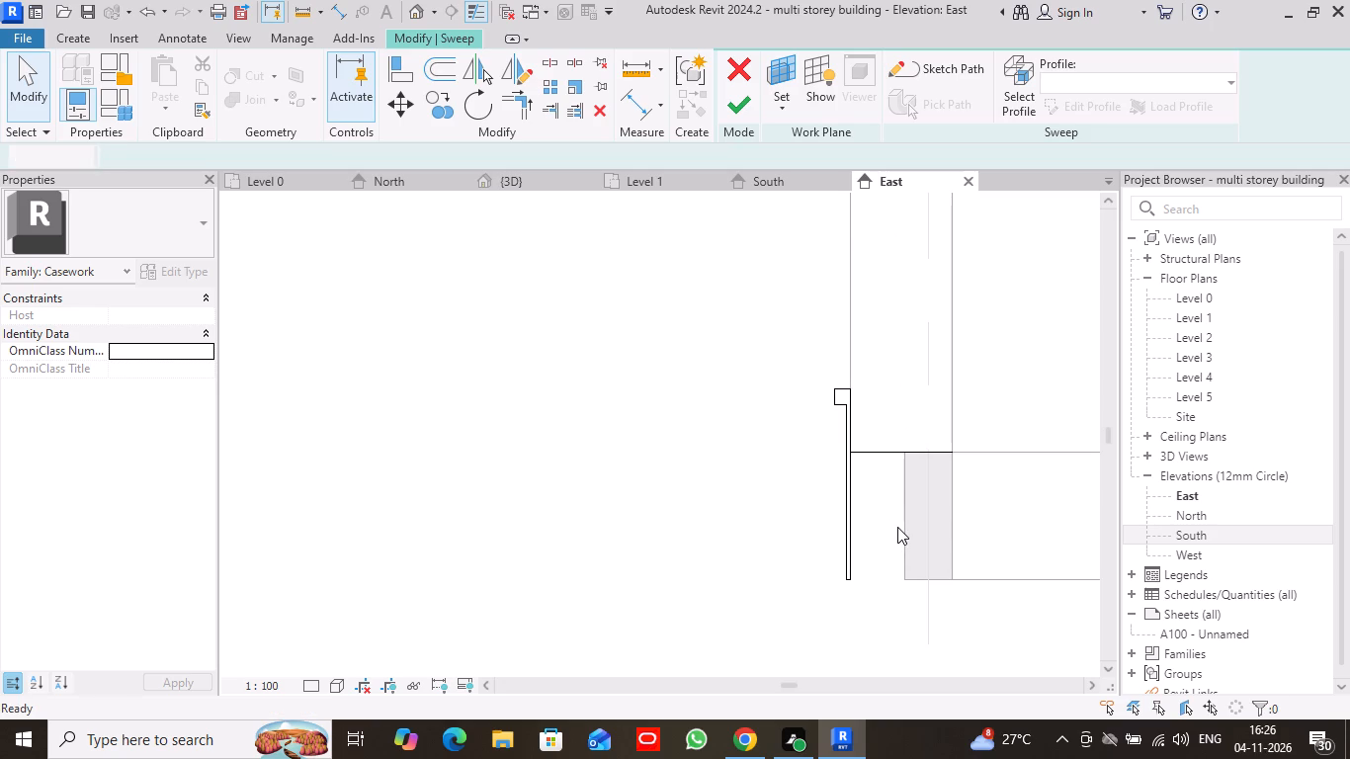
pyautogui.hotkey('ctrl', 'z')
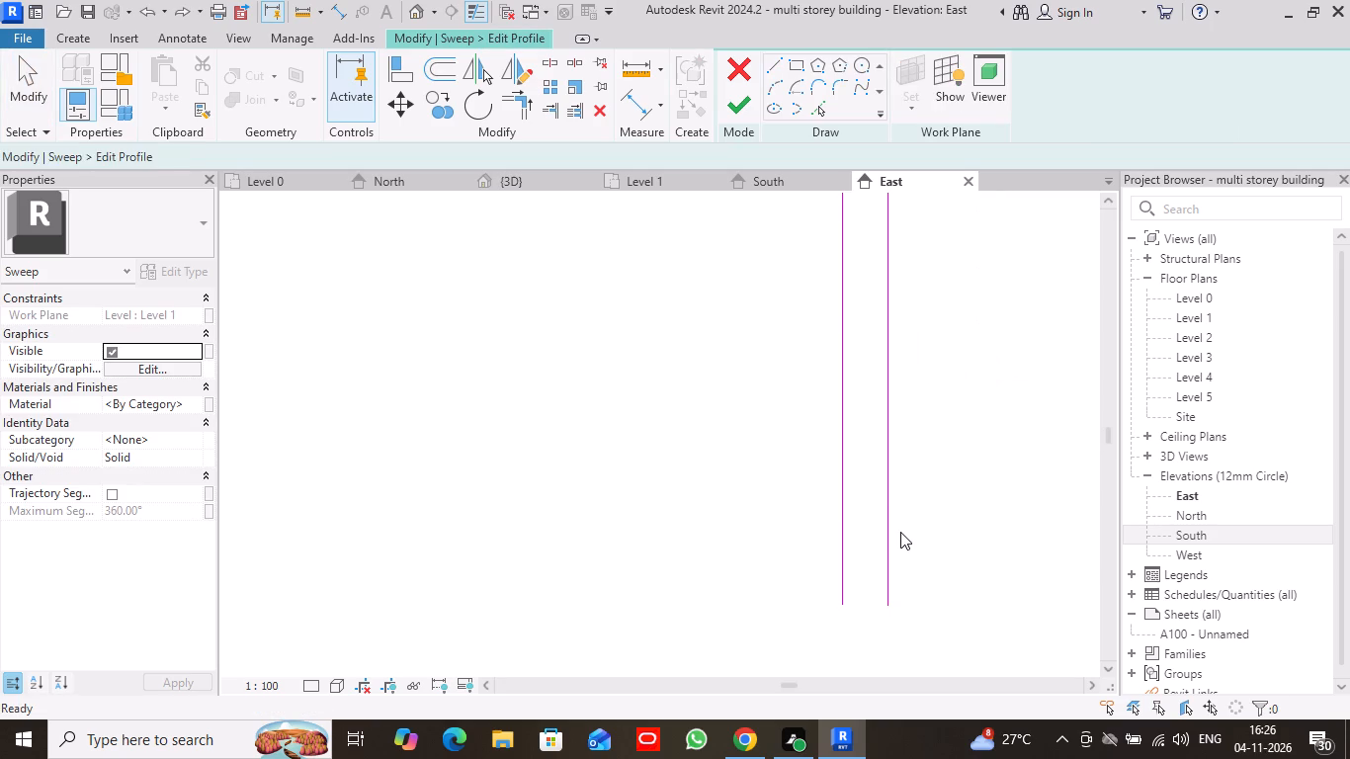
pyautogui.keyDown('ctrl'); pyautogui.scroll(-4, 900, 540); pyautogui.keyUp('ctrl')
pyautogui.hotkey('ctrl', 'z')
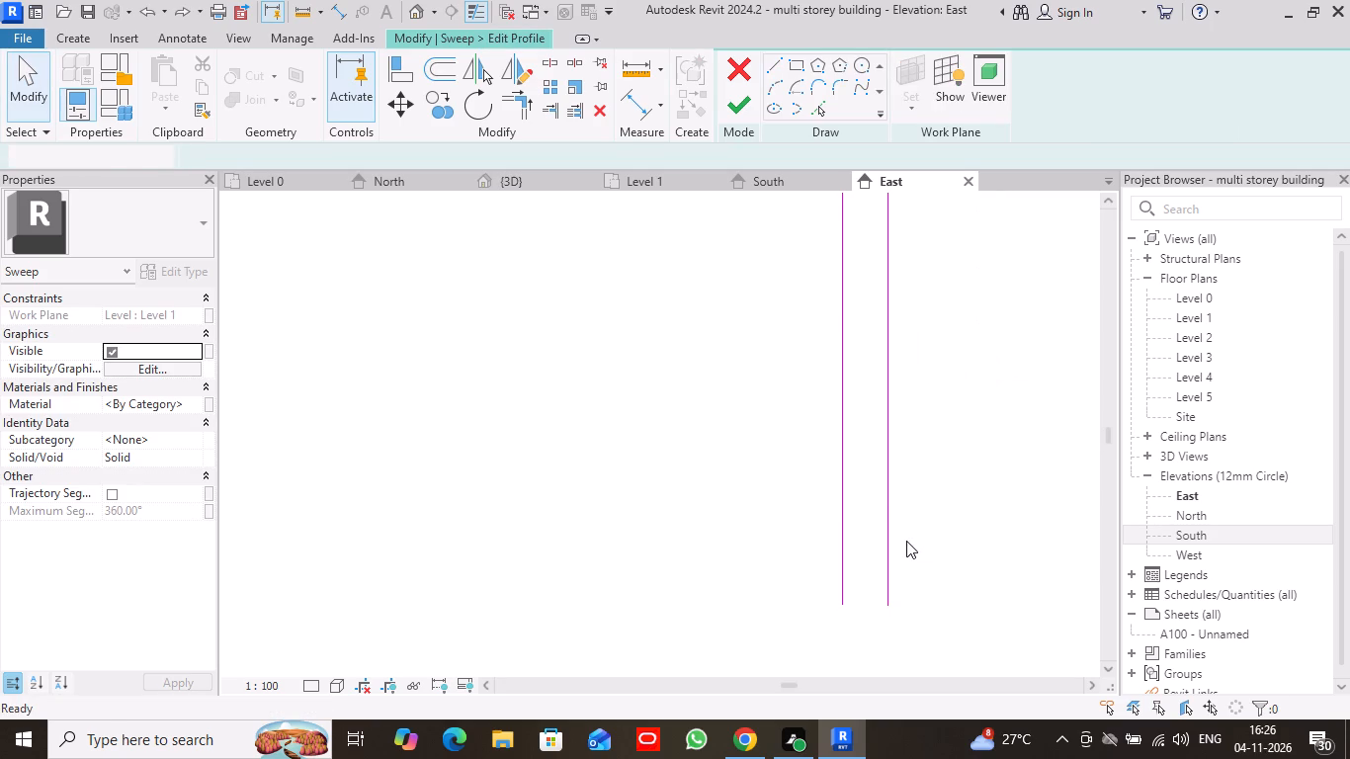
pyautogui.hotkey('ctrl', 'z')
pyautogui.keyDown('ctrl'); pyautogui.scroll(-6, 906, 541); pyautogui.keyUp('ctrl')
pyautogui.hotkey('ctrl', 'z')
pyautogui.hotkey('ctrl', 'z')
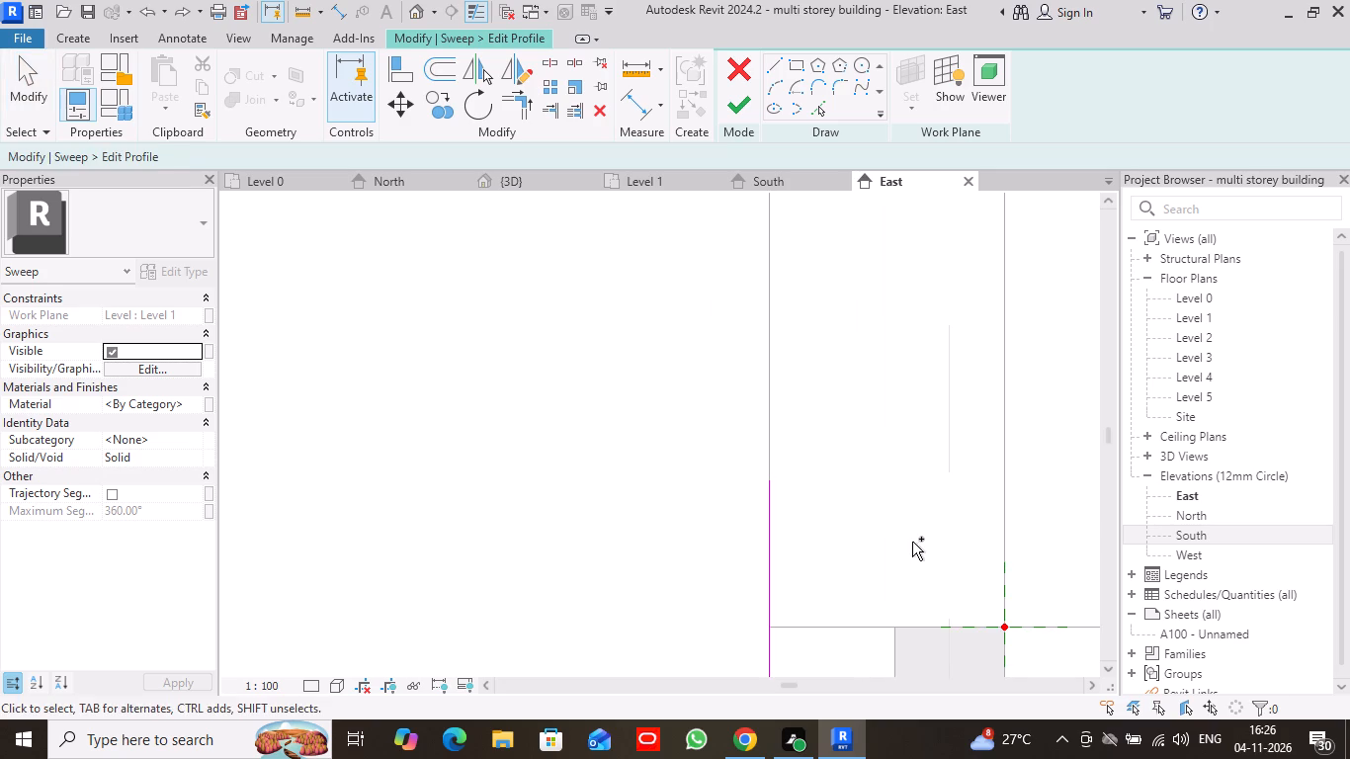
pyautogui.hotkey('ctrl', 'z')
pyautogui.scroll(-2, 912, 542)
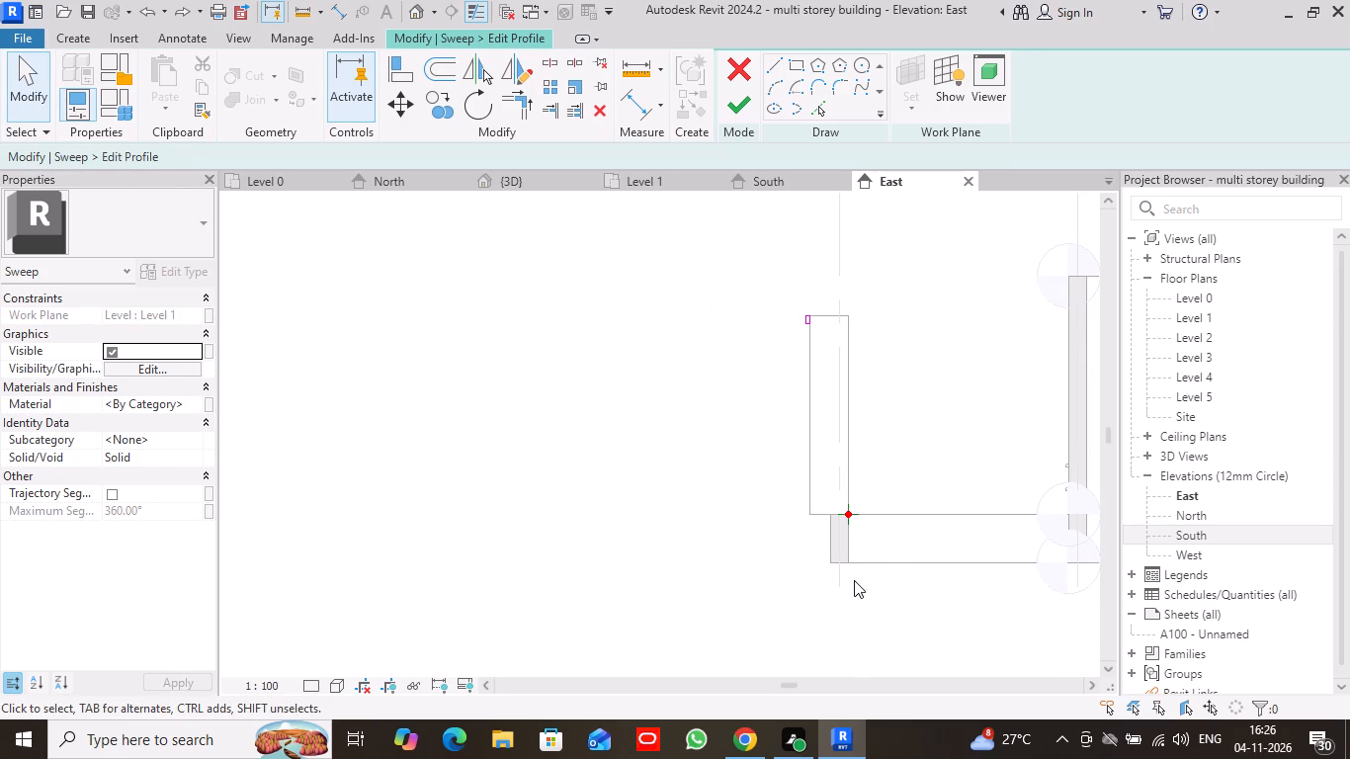
# Draw a 225 mm profile line along the wall's bottom edge, continued by a slanted line up to the column's lower outer corner.
pyautogui.scroll(3, 851, 580)
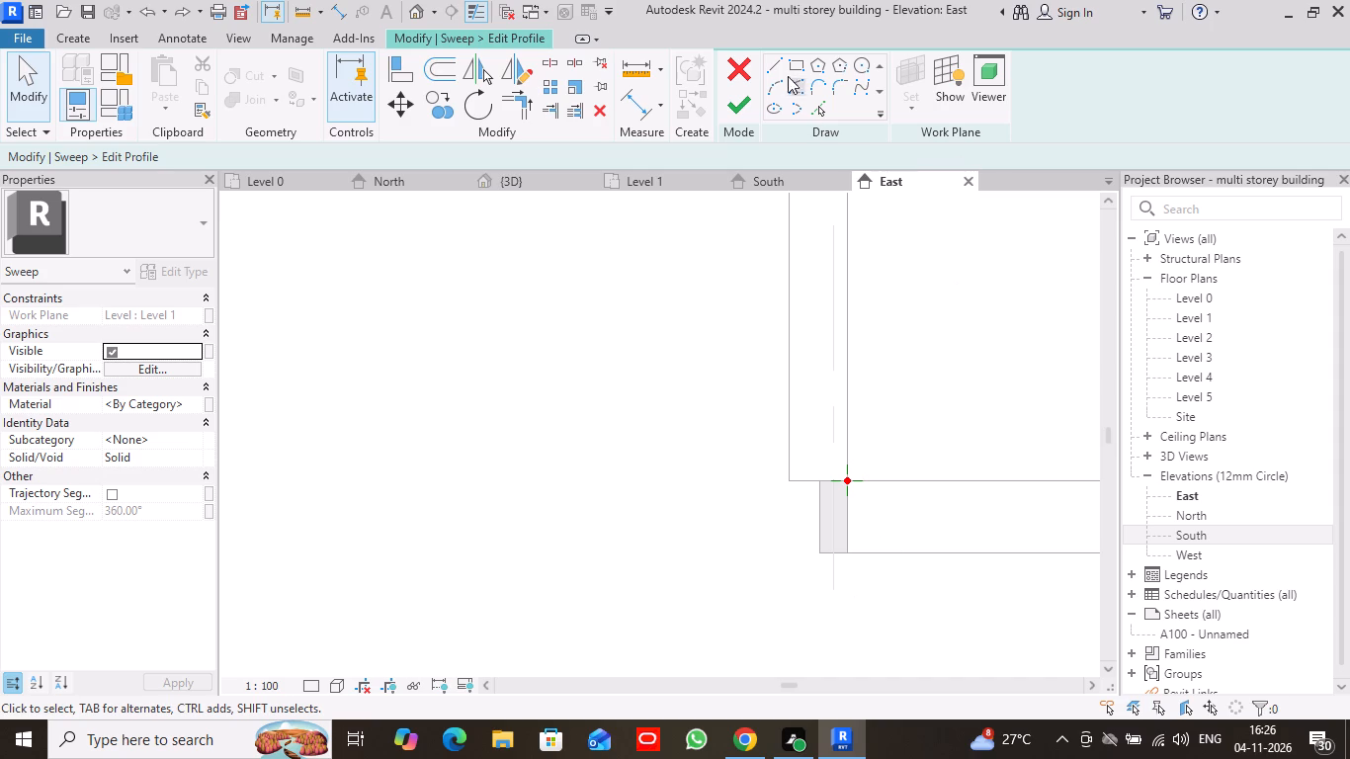
pyautogui.click(767, 70)
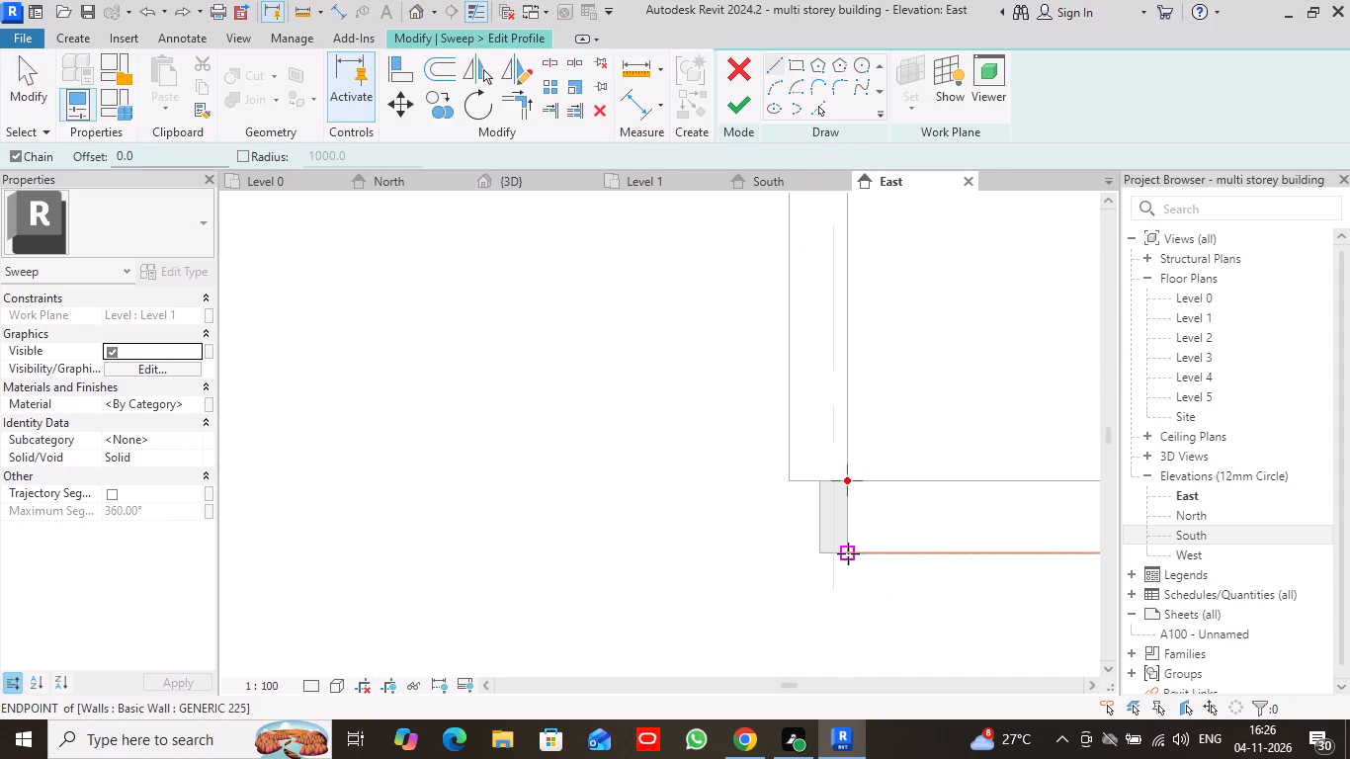
pyautogui.click(848, 552)
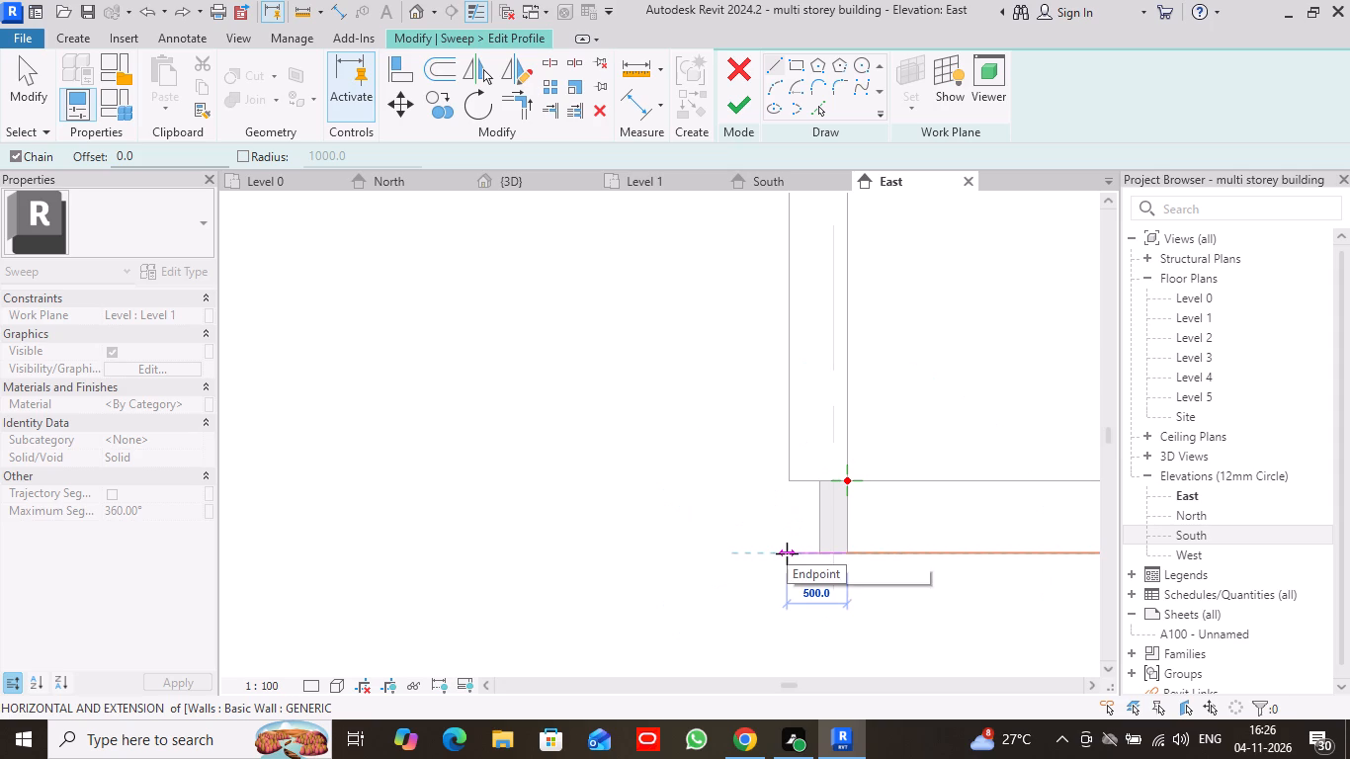
pyautogui.scroll(5, 782, 552)
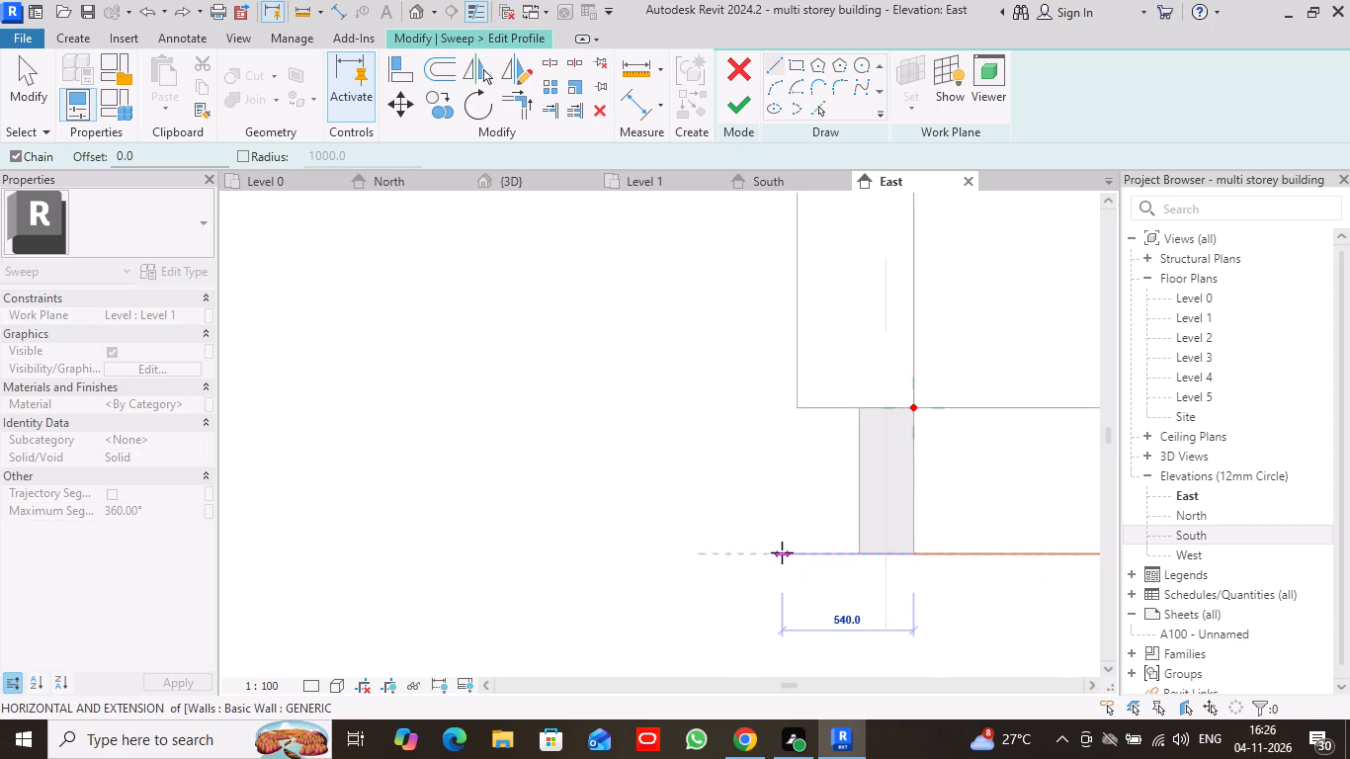
pyautogui.scroll(5, 782, 552)
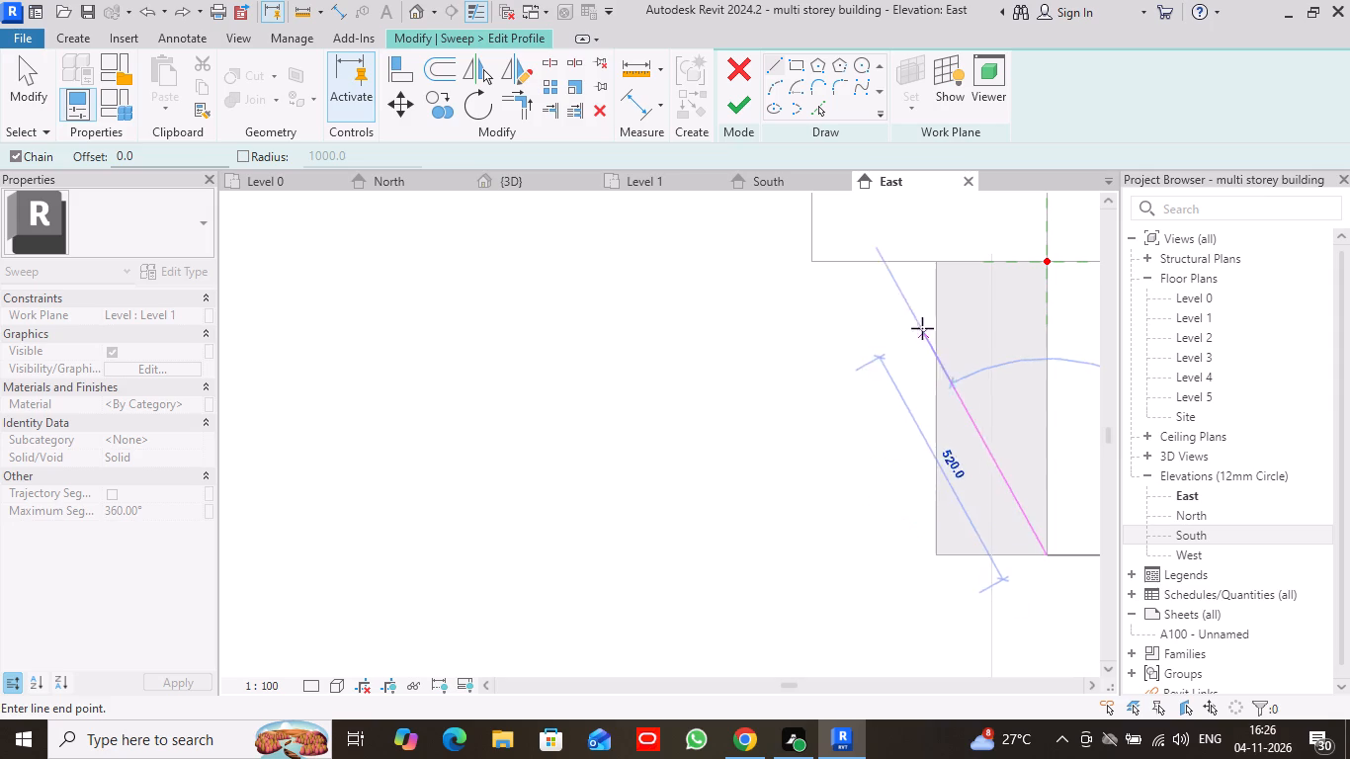
pyautogui.click(933, 554)
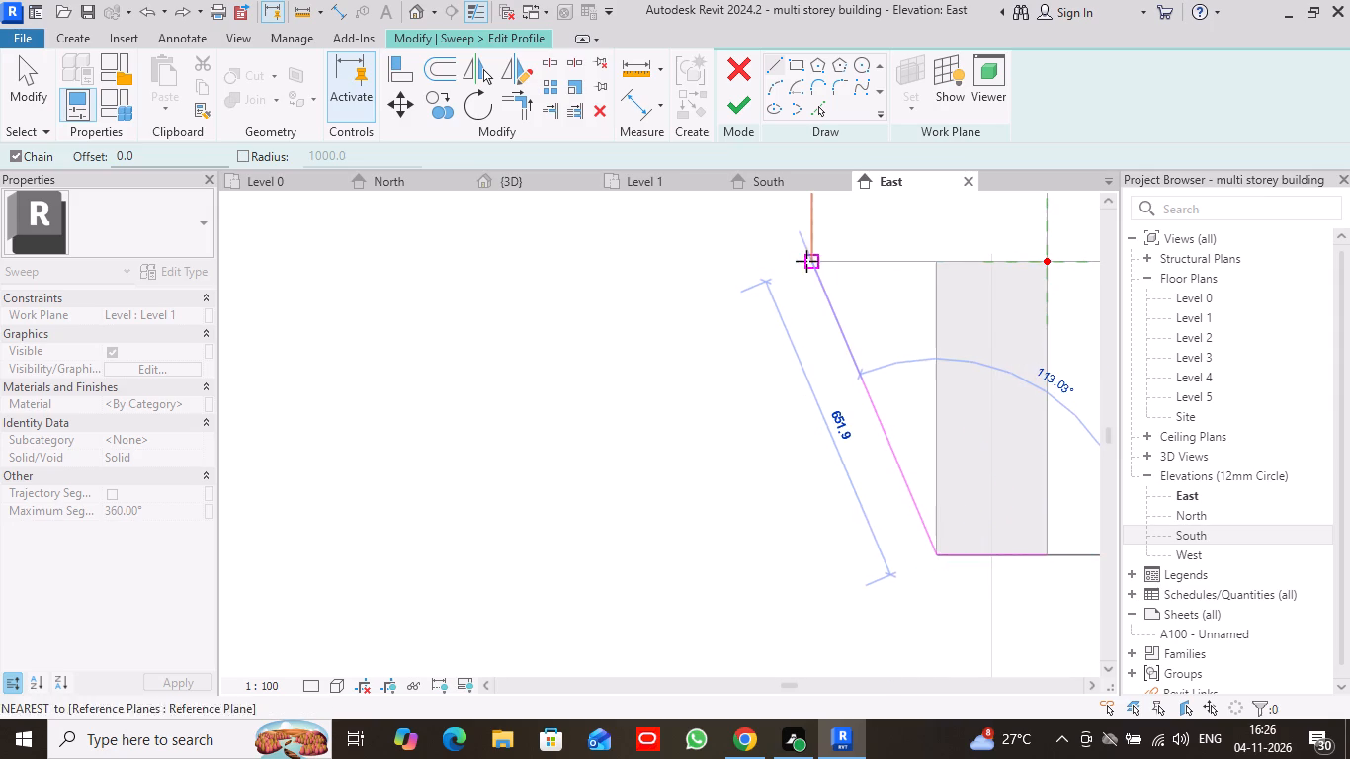
pyautogui.click(810, 260)
# Continue the profile about 1000 mm up the column's outer face and add a 100 mm horizontal line outward.
pyautogui.scroll(-9, 810, 260)
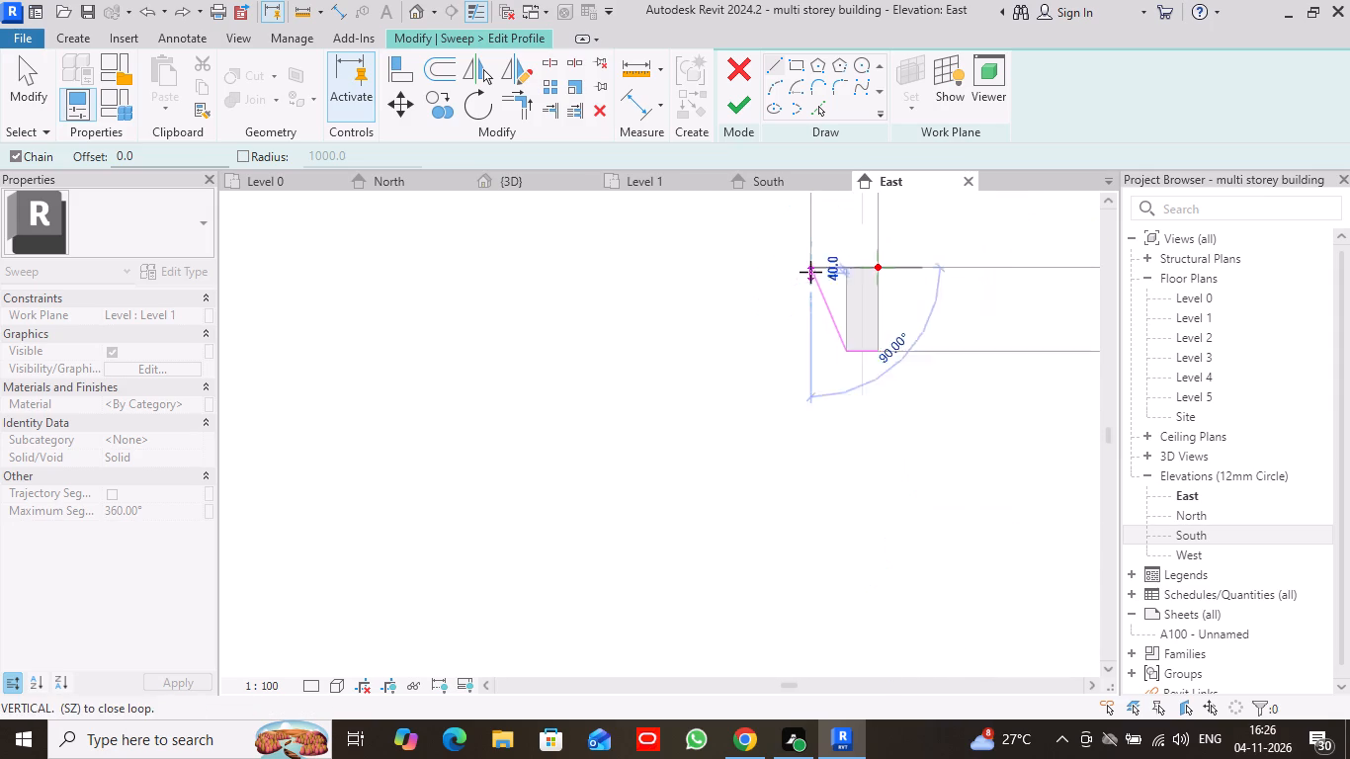
pyautogui.moveTo(810, 254); pyautogui.dragTo(796, 643, button='middle')
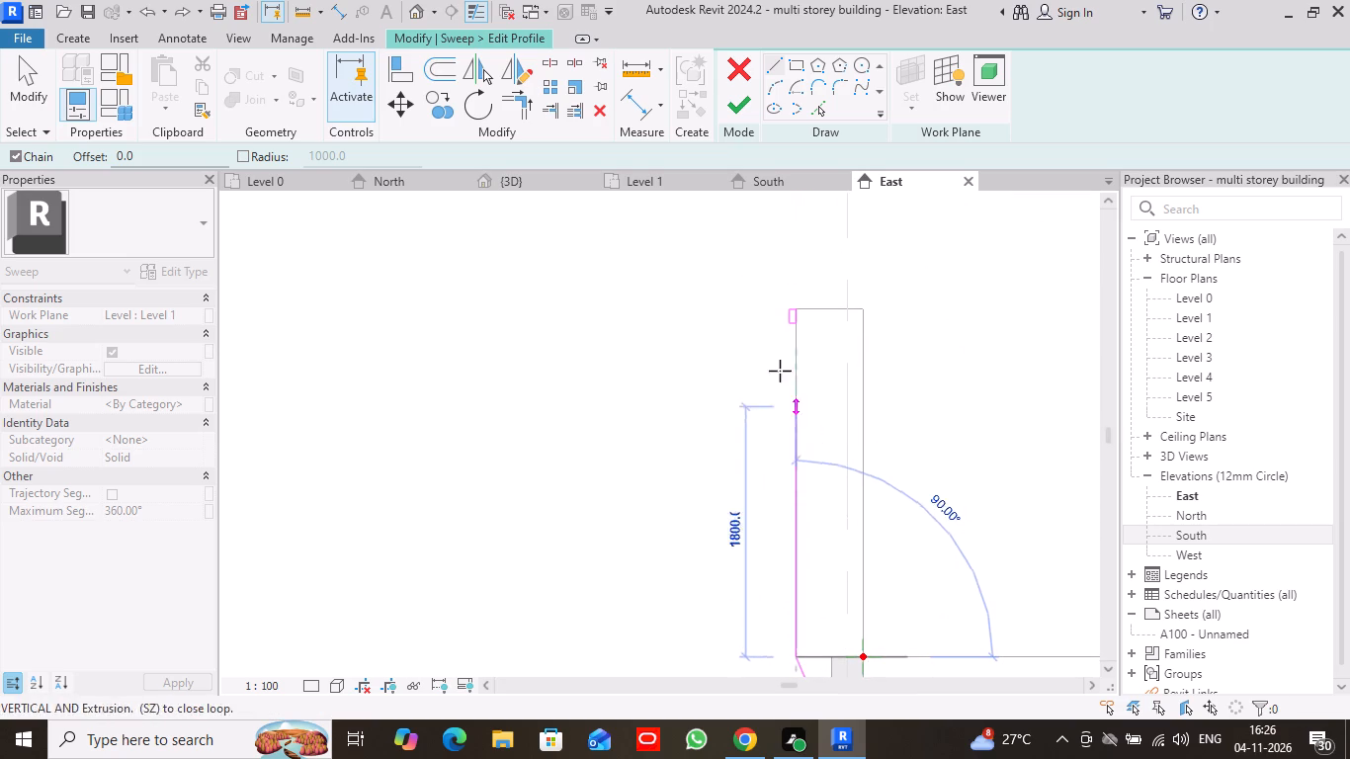
pyautogui.click(798, 523)
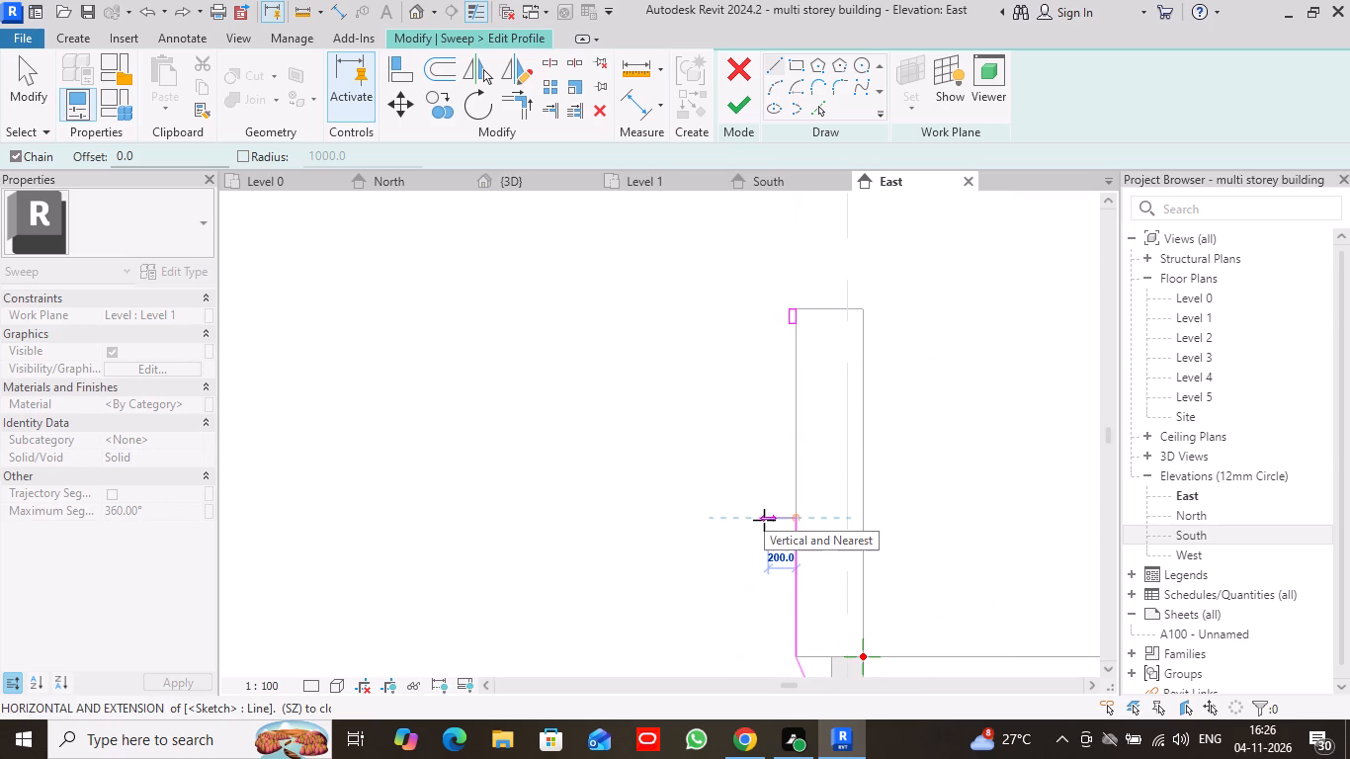
pyautogui.press('1')
pyautogui.write('00')
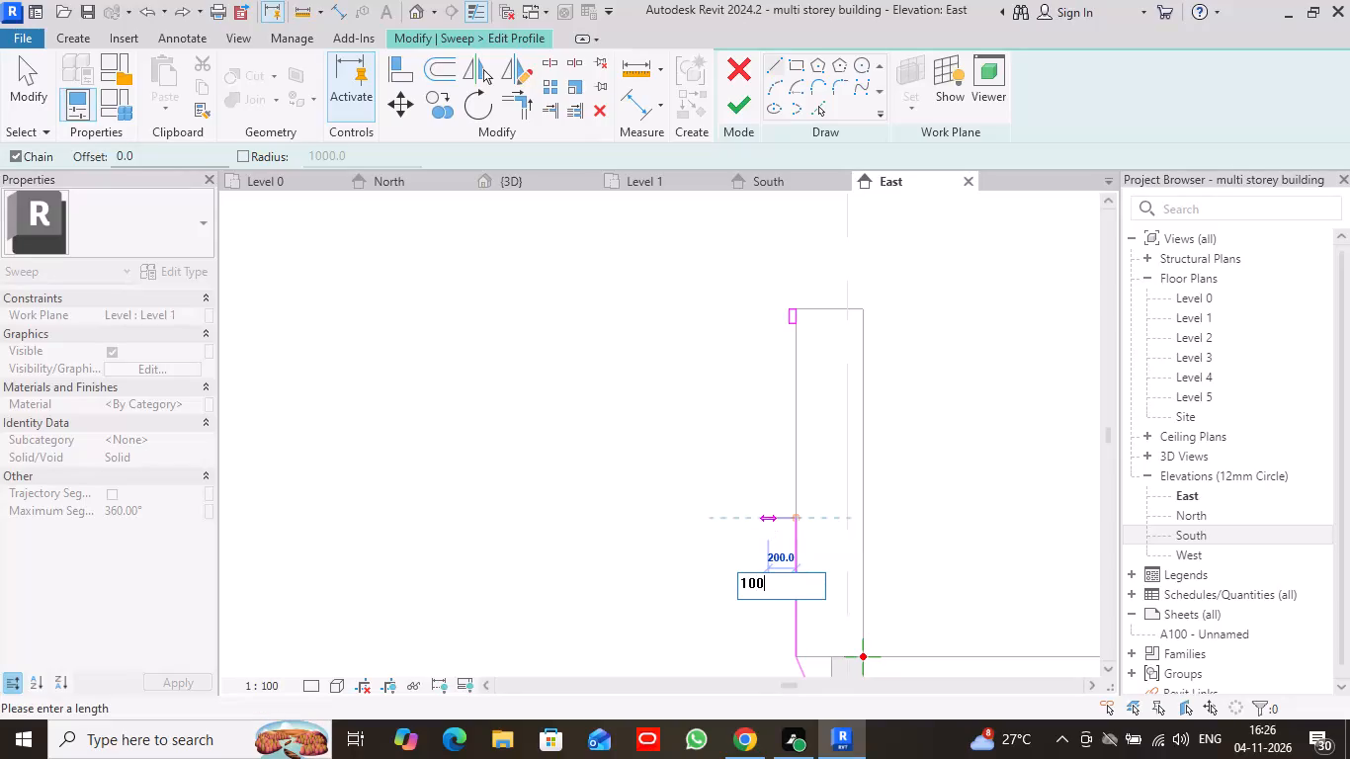
pyautogui.press('Return')
pyautogui.scroll(-4, 764, 520)
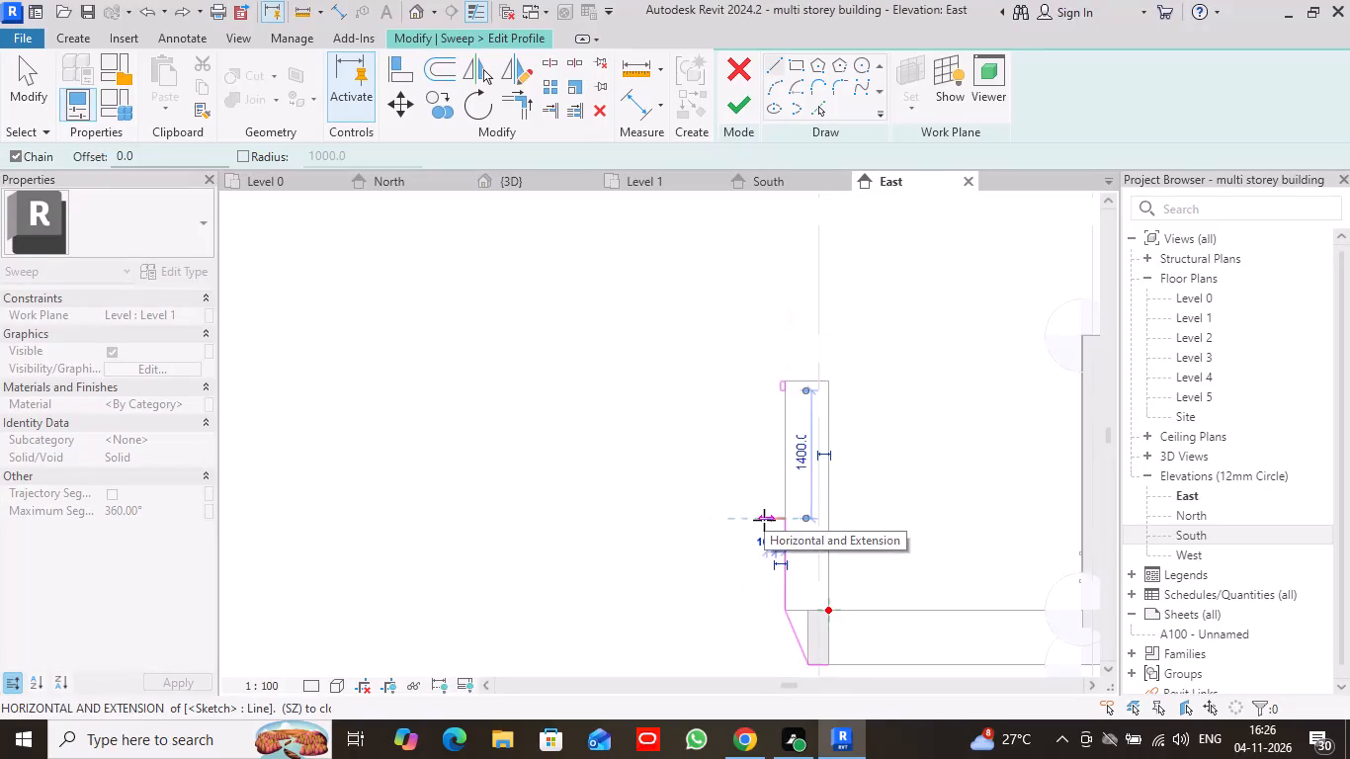
# Continue the base profile with a 75 mm line downward and a 55 mm horizontal line back toward the column.
pyautogui.scroll(13, 764, 520)
pyautogui.moveTo(777, 522); pyautogui.dragTo(808, 249, button='middle')
pyautogui.scroll(1, 777, 522)
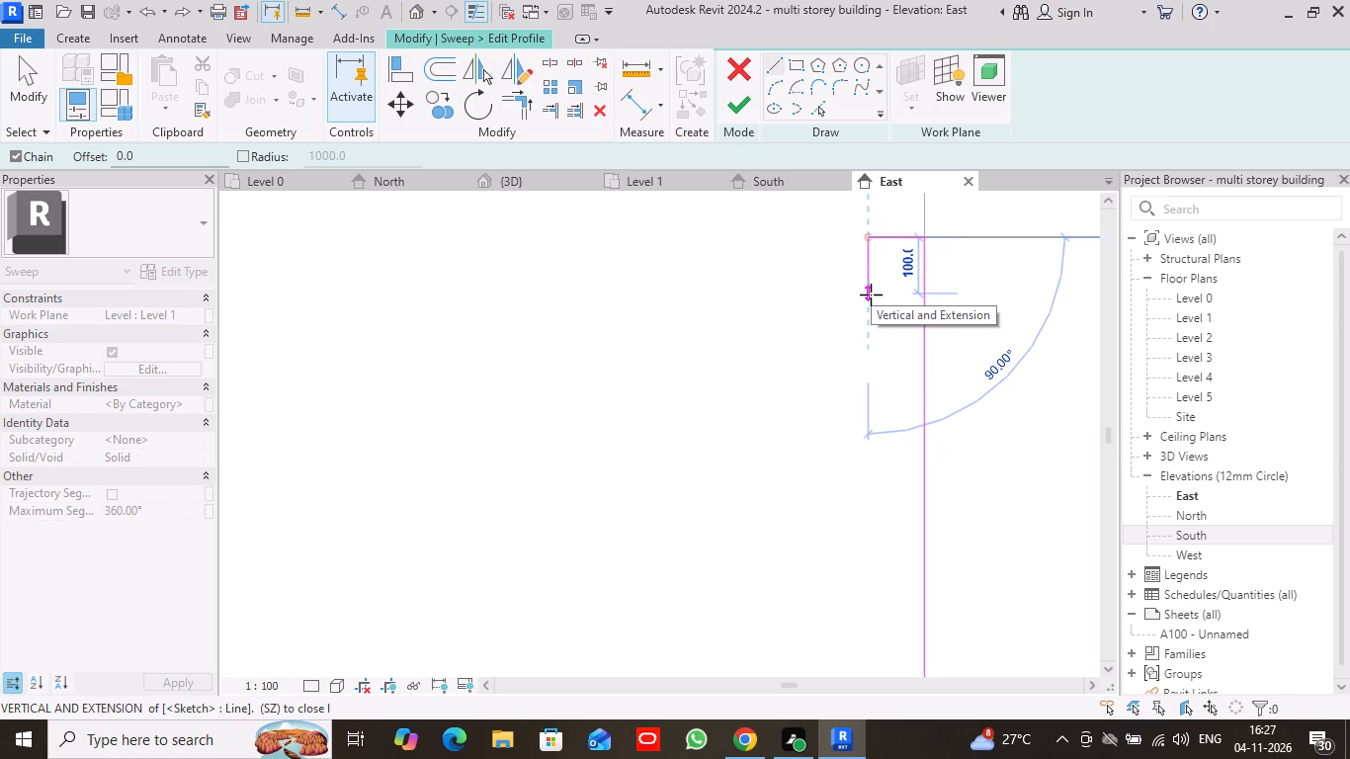
pyautogui.write('75')
pyautogui.press('Return')
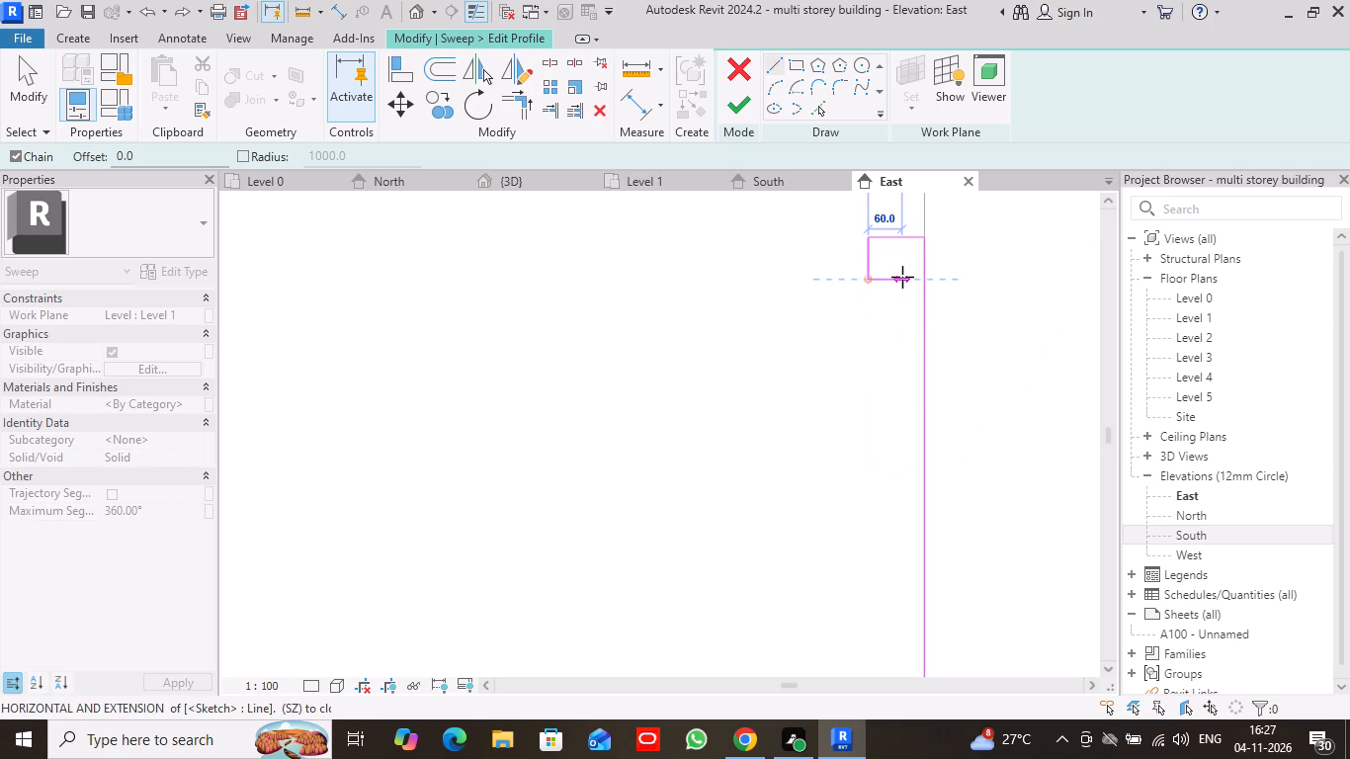
pyautogui.write('55')
pyautogui.press('Return')
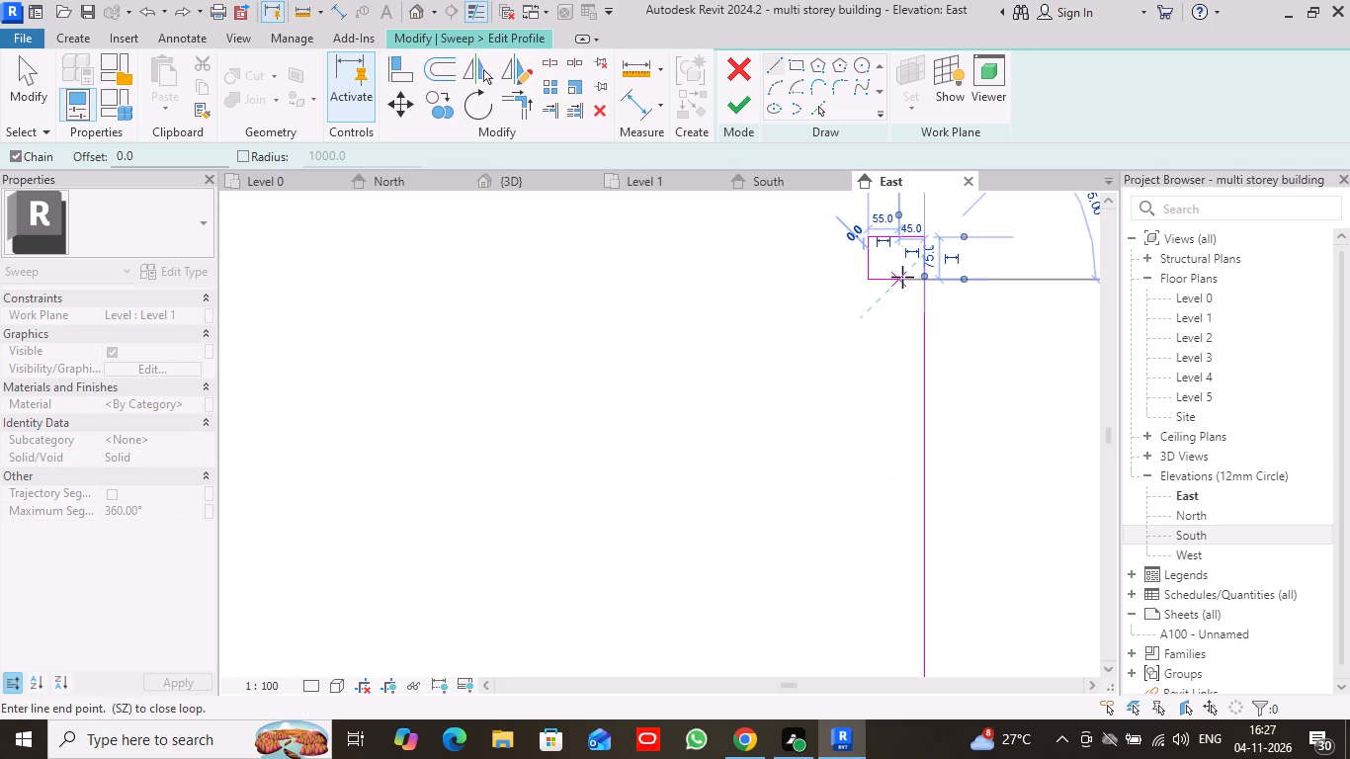
# Draw a 1525 mm vertical line down to the wall's bottom level and close the profile with a 300 mm horizontal line to the slanted line's lower end.
pyautogui.scroll(-4, 883, 560)
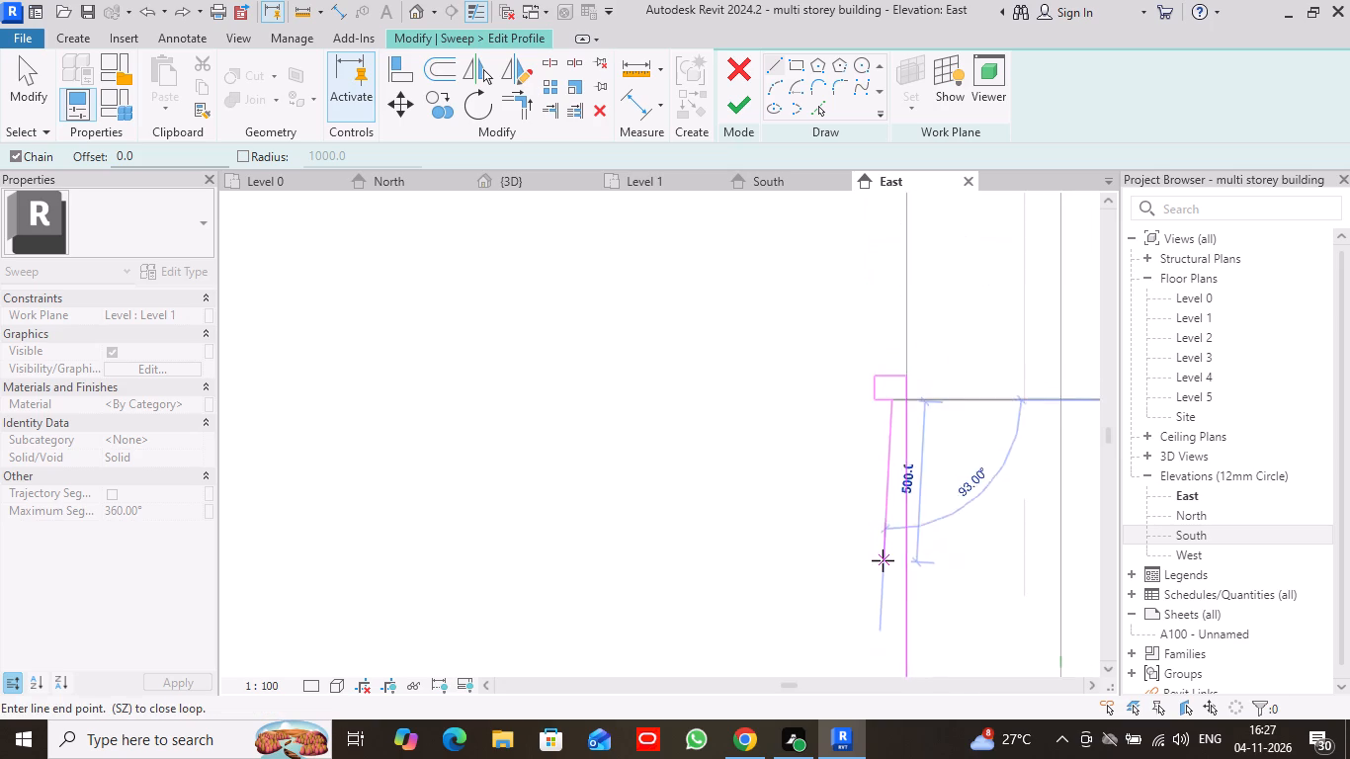
pyautogui.scroll(-3, 883, 560)
pyautogui.moveTo(883, 561); pyautogui.dragTo(873, 392, button='middle')
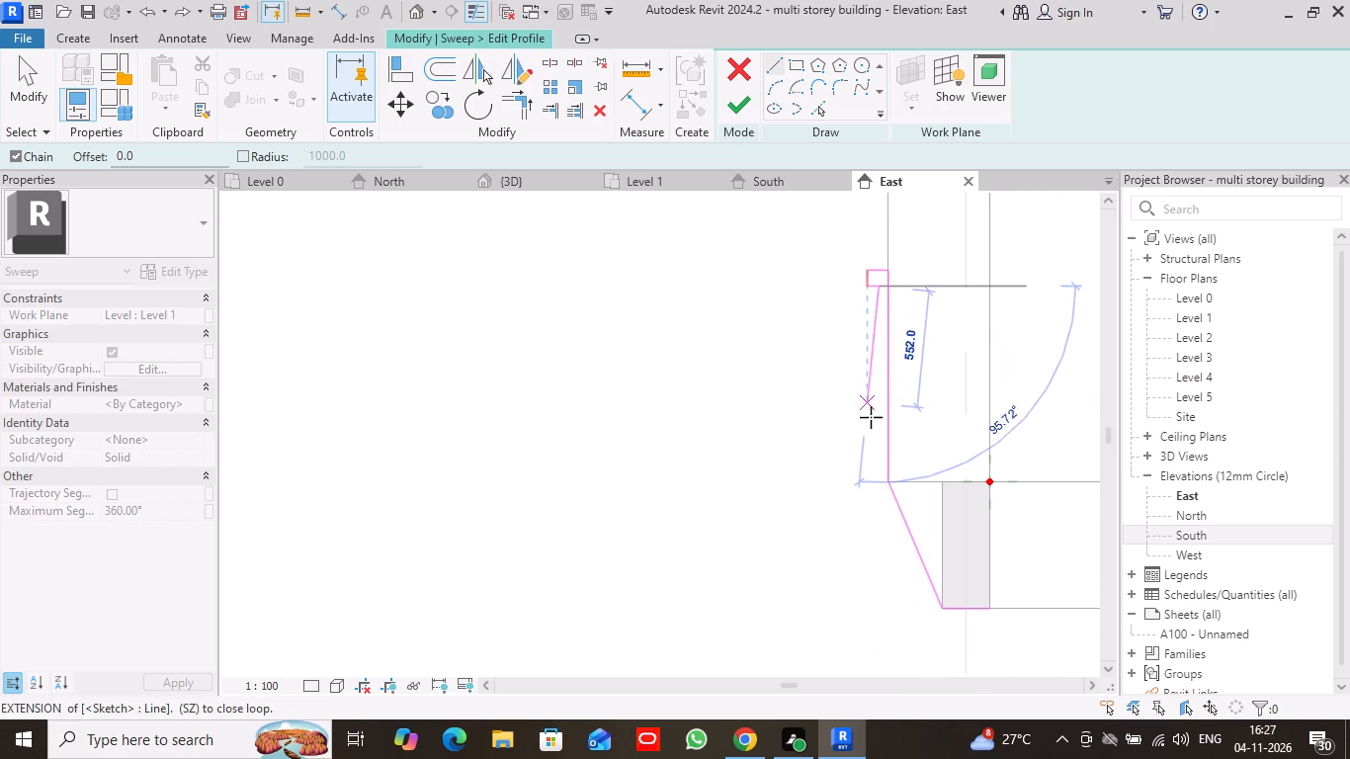
pyautogui.click(879, 611)
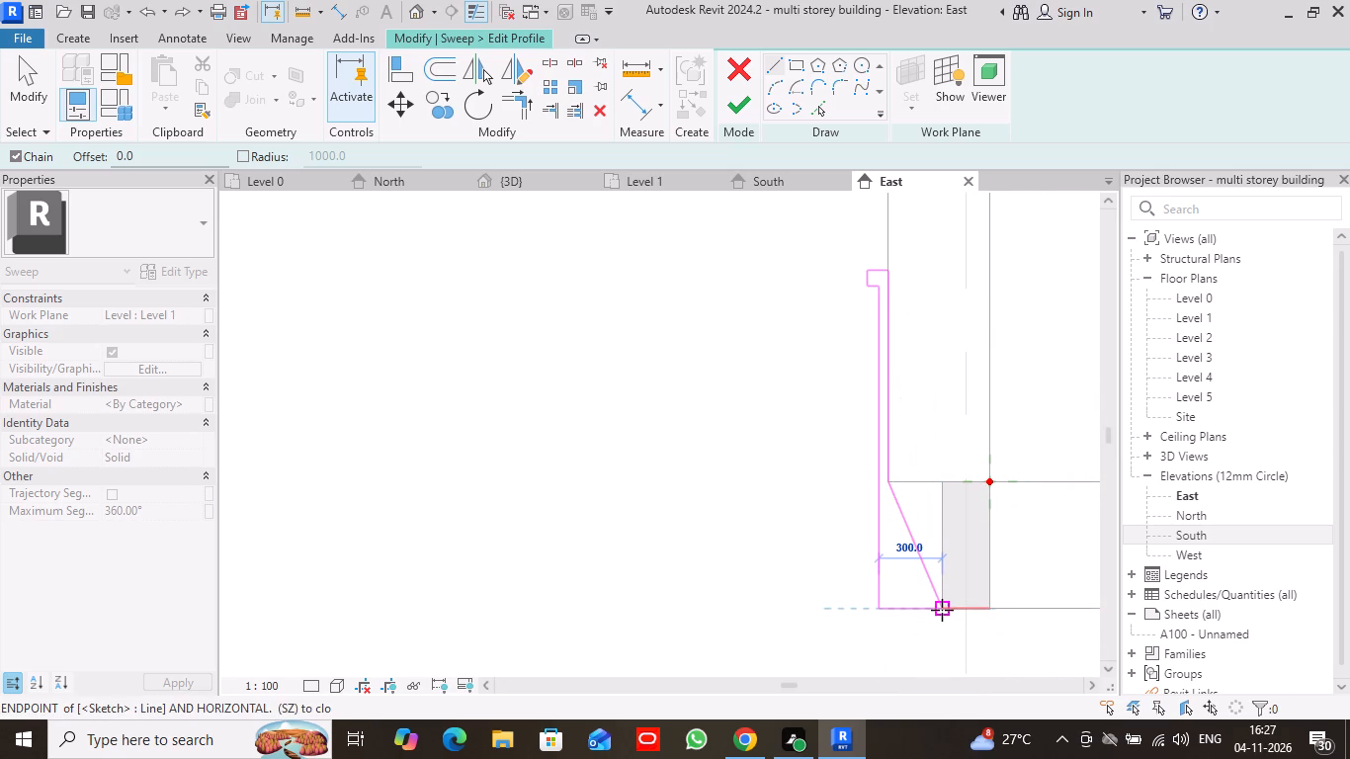
pyautogui.click(942, 610)
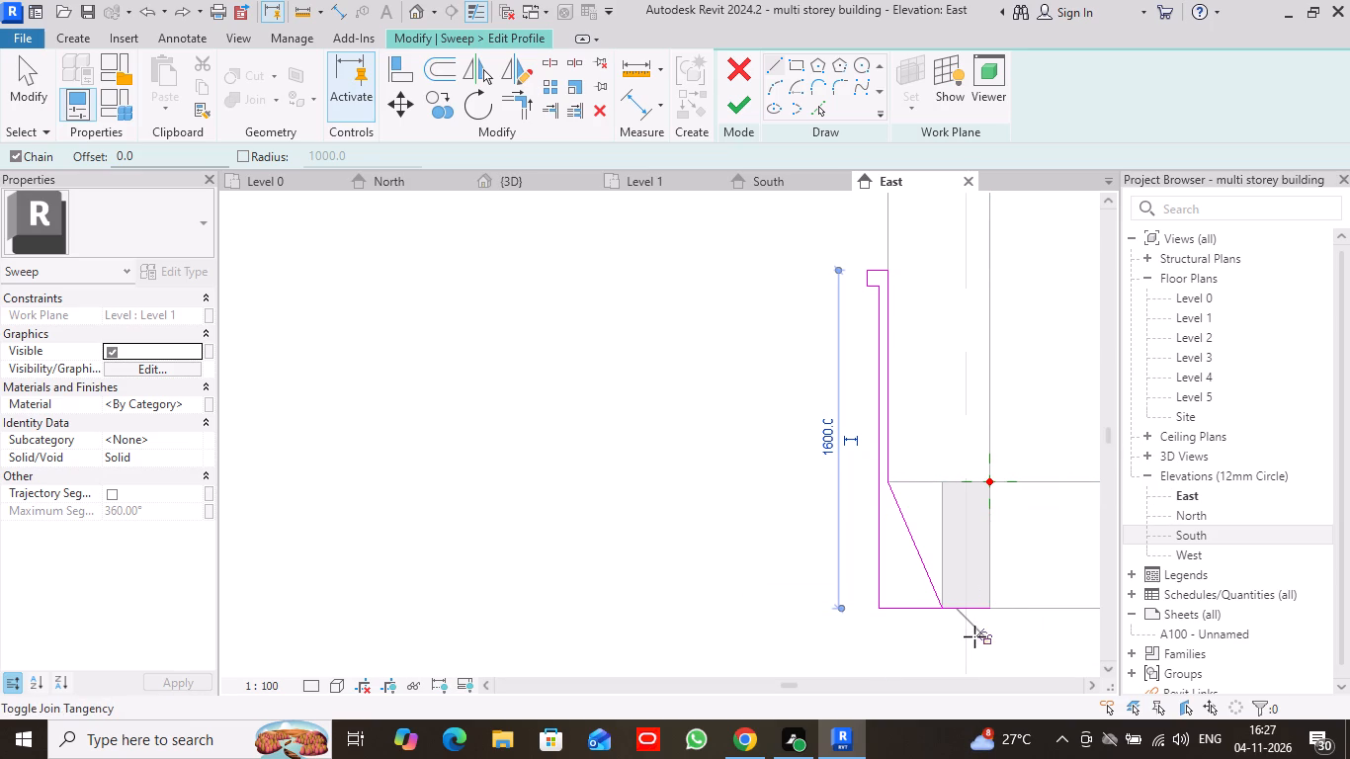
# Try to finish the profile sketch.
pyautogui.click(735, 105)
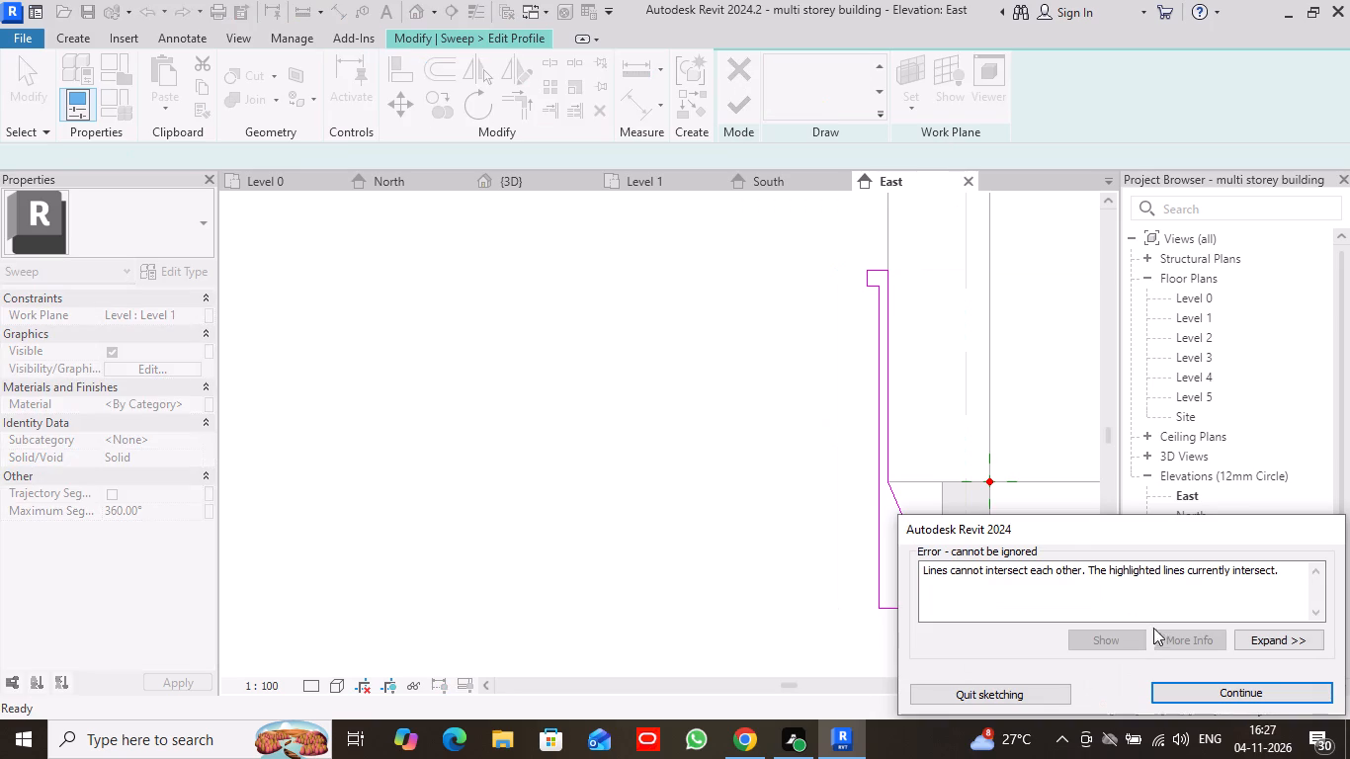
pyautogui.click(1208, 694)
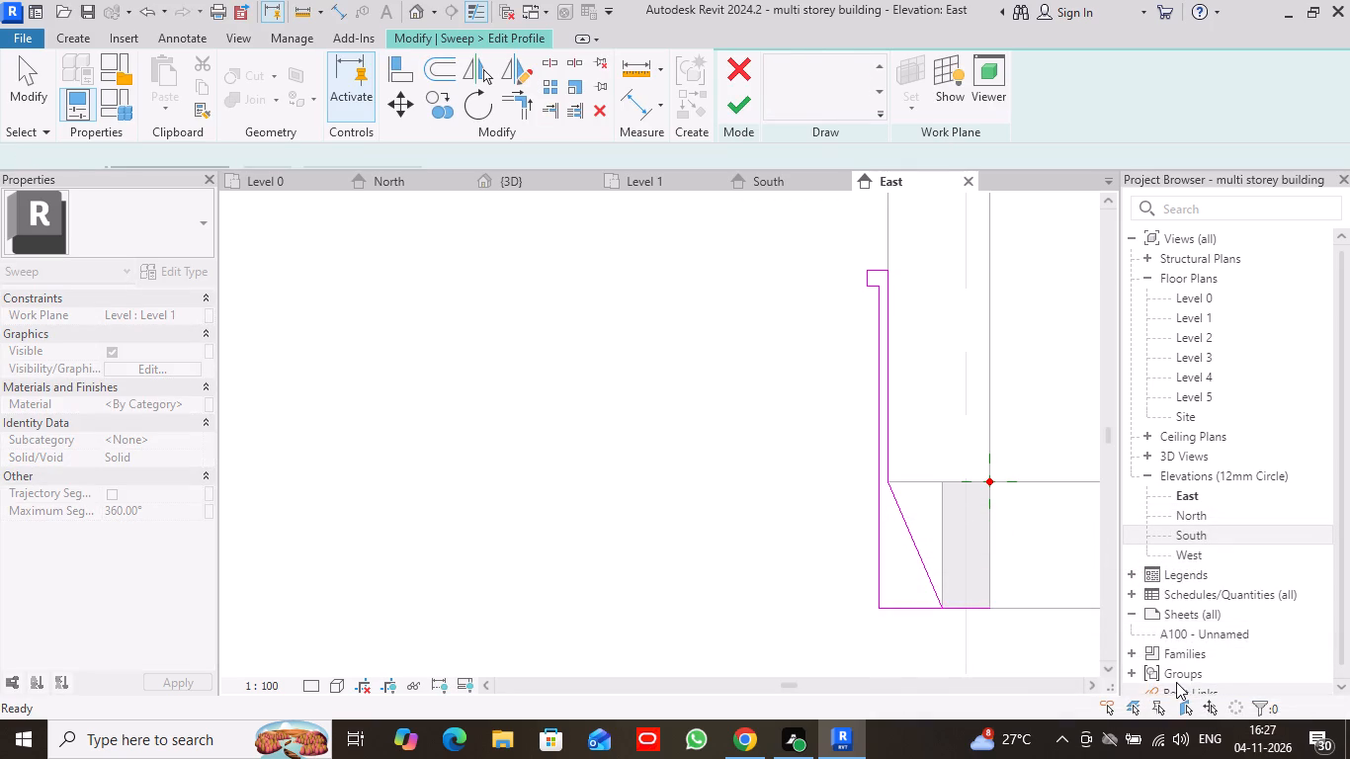
# Delete the 225 mm profile line along the wall's bottom edge.
pyautogui.scroll(5, 1169, 637)
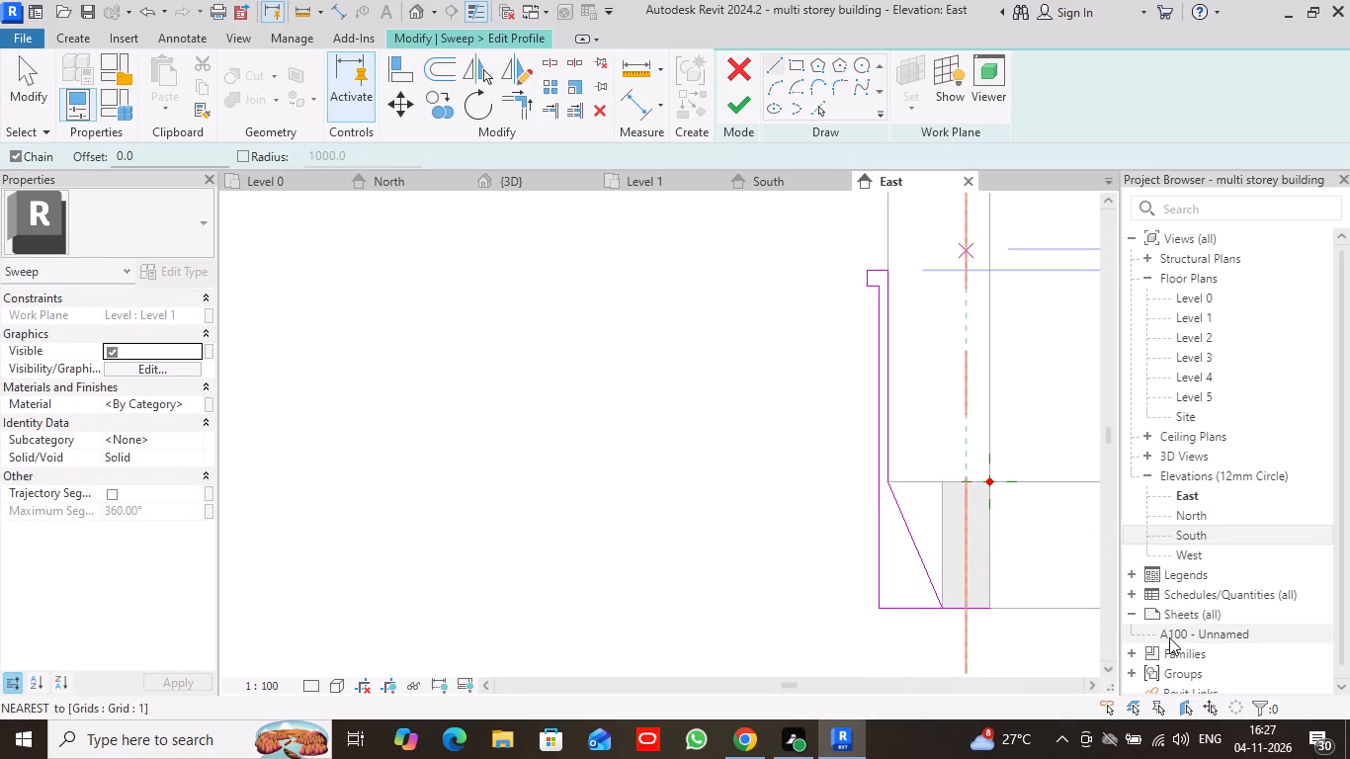
pyautogui.scroll(5, 1168, 632)
pyautogui.scroll(10, 965, 607)
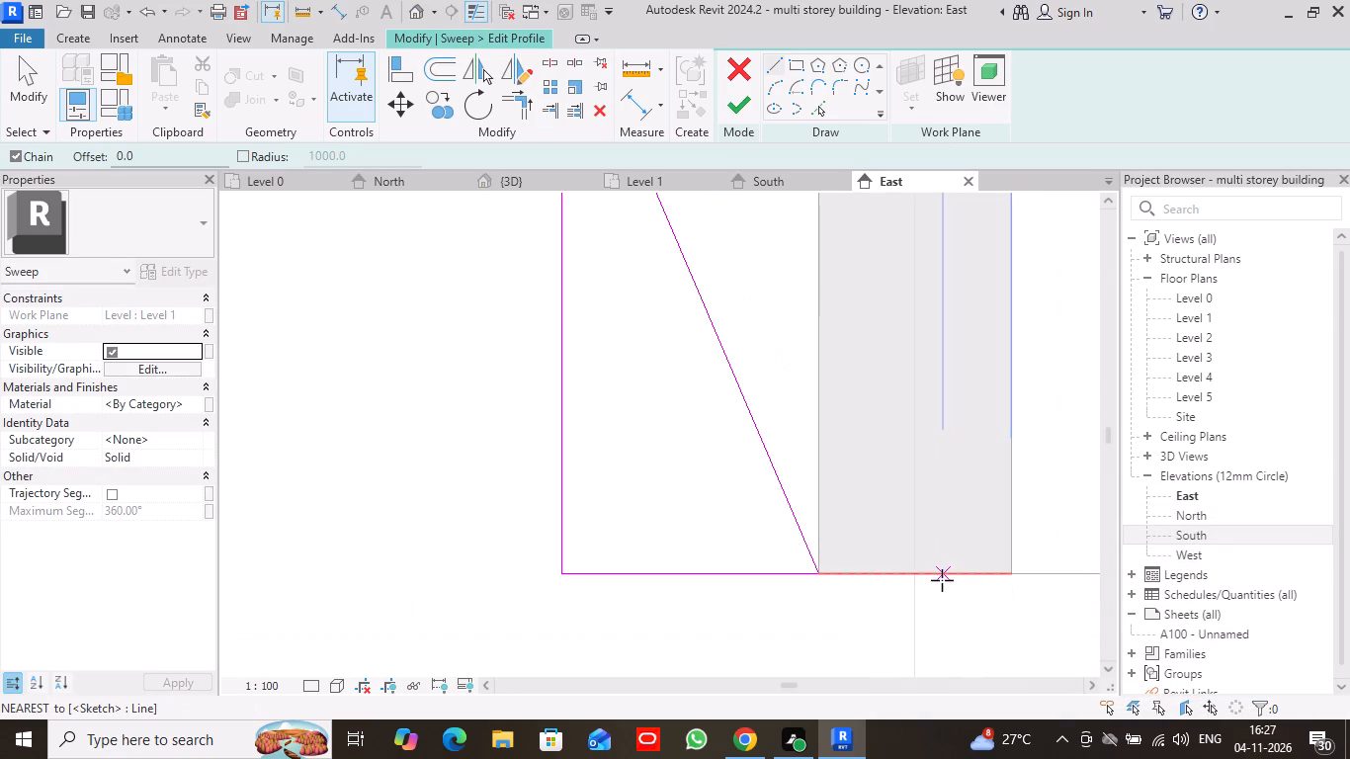
pyautogui.rightClick(942, 571)
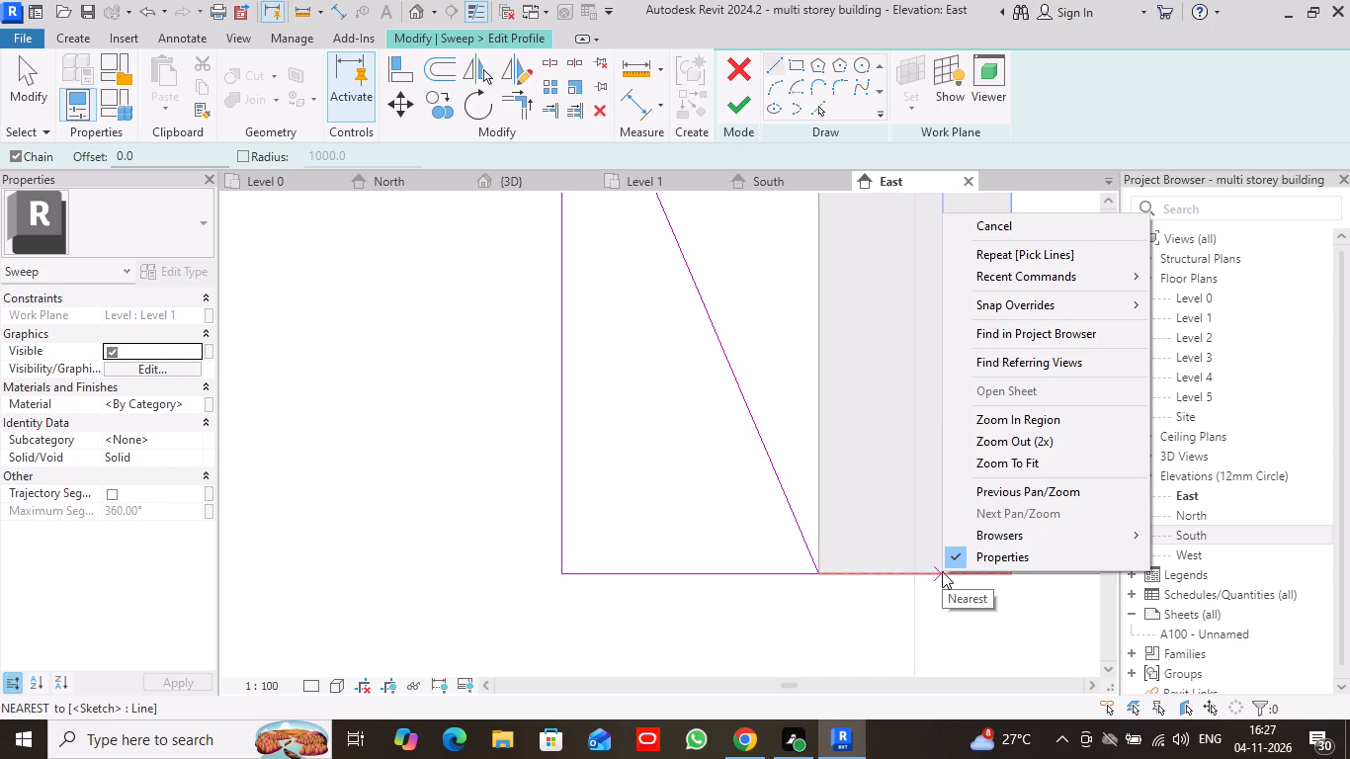
pyautogui.click(921, 572)
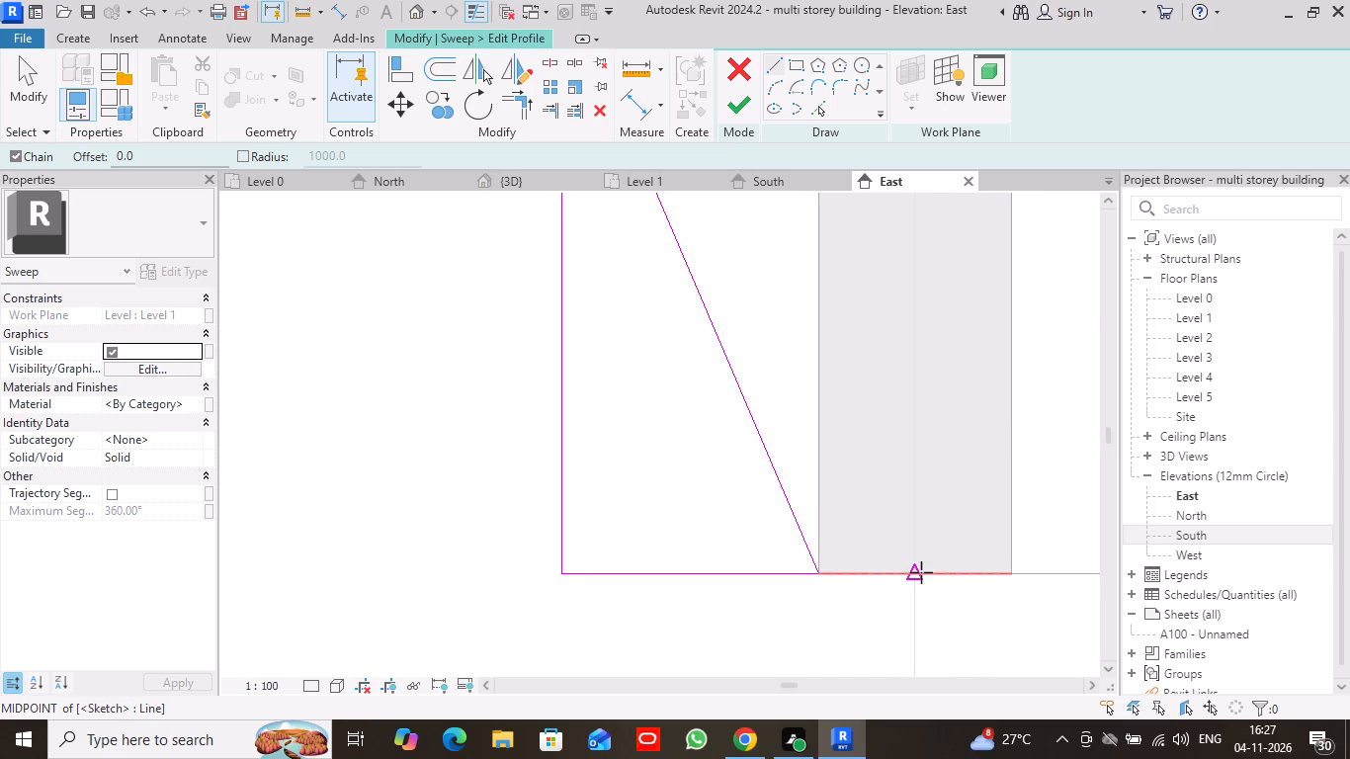
pyautogui.rightClick(921, 572)
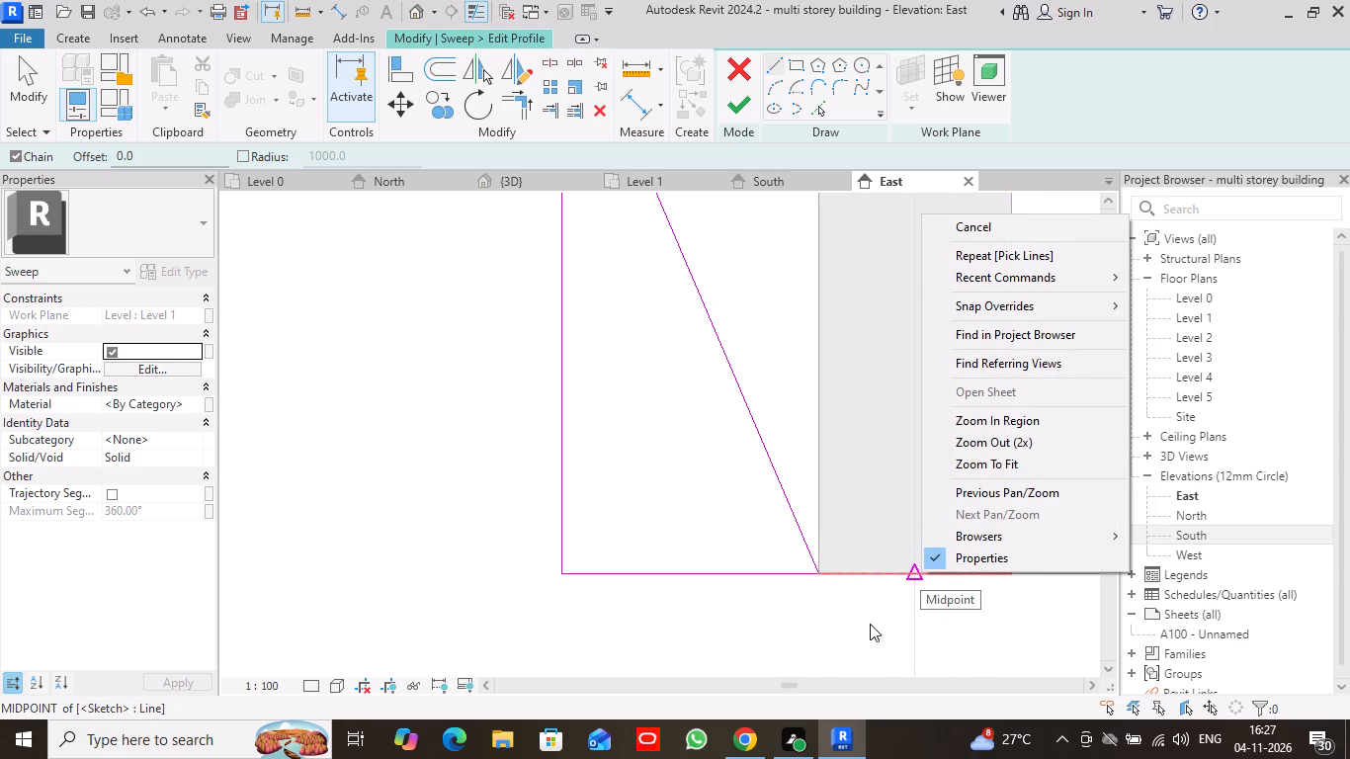
pyautogui.press('Delete')
pyautogui.click(690, 594)
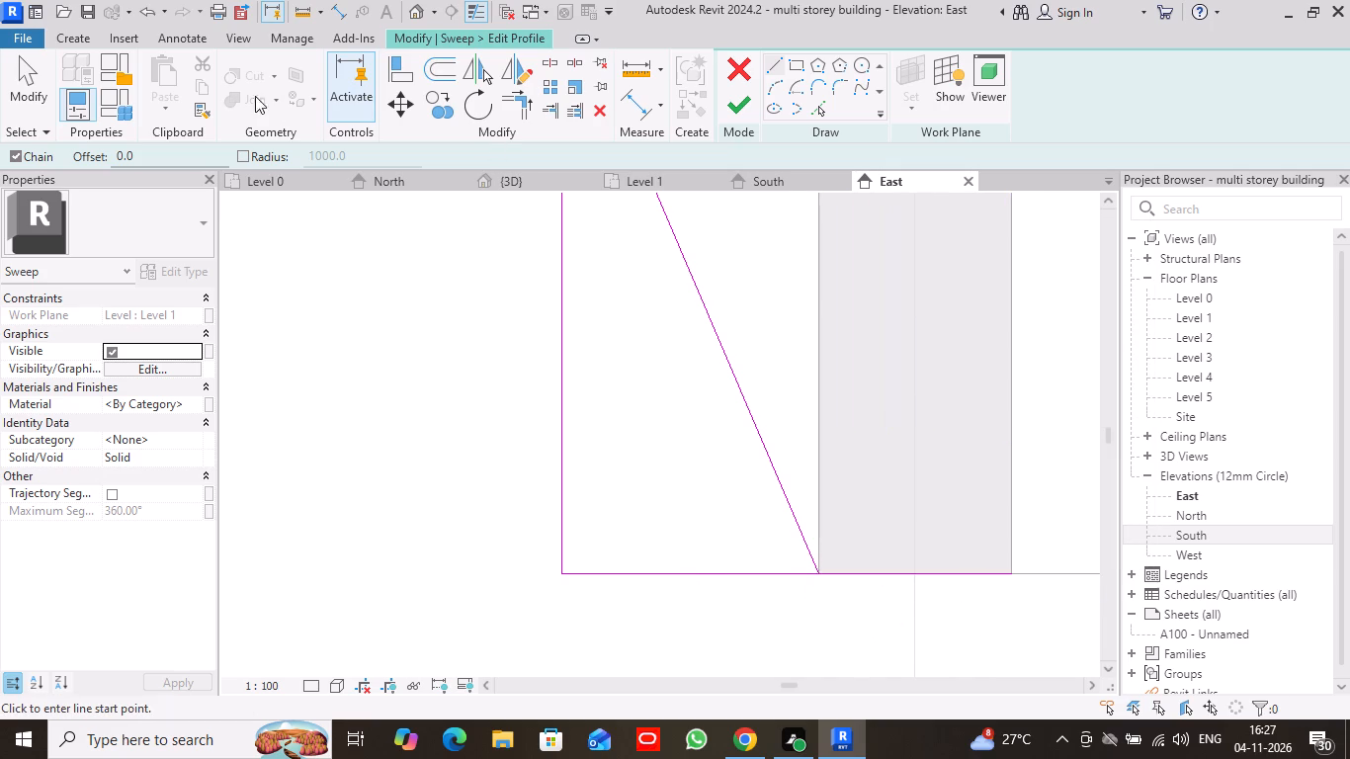
pyautogui.click(38, 76)
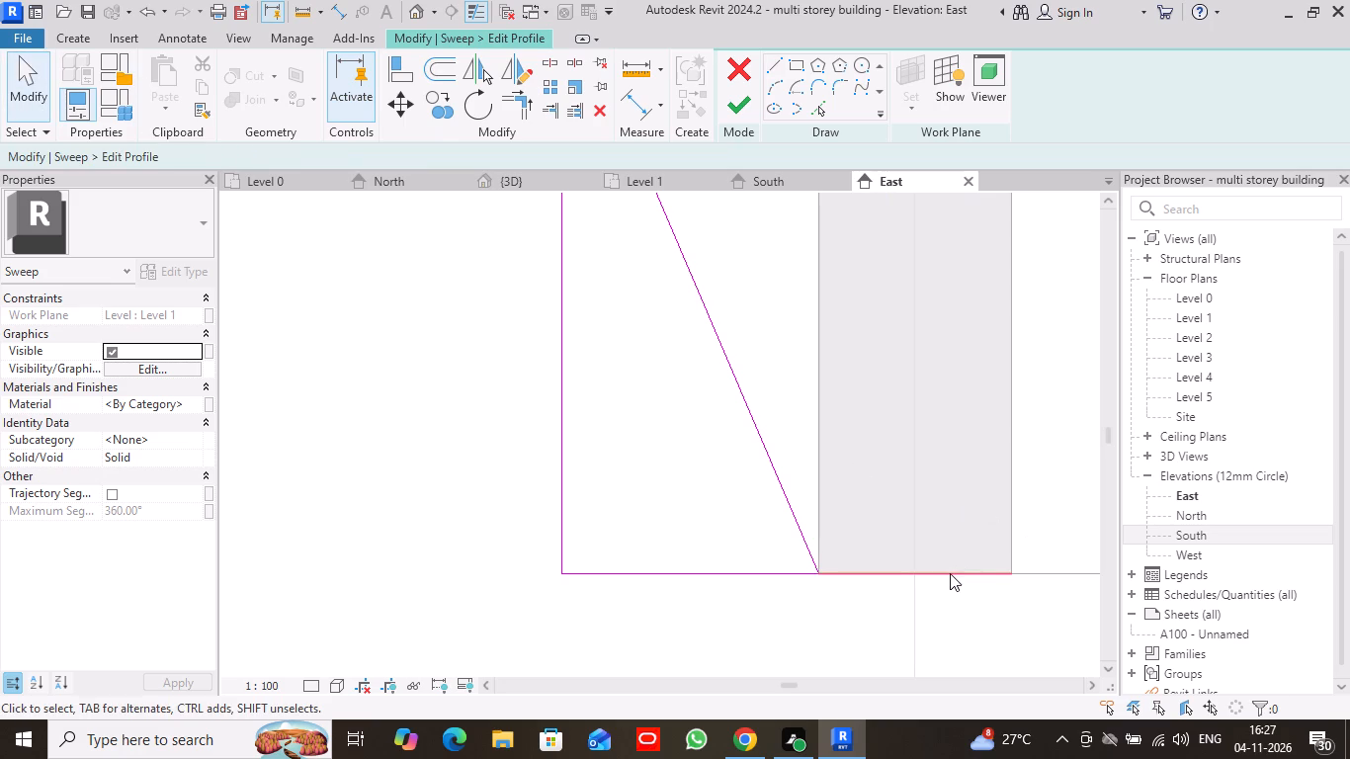
pyautogui.click(950, 573)
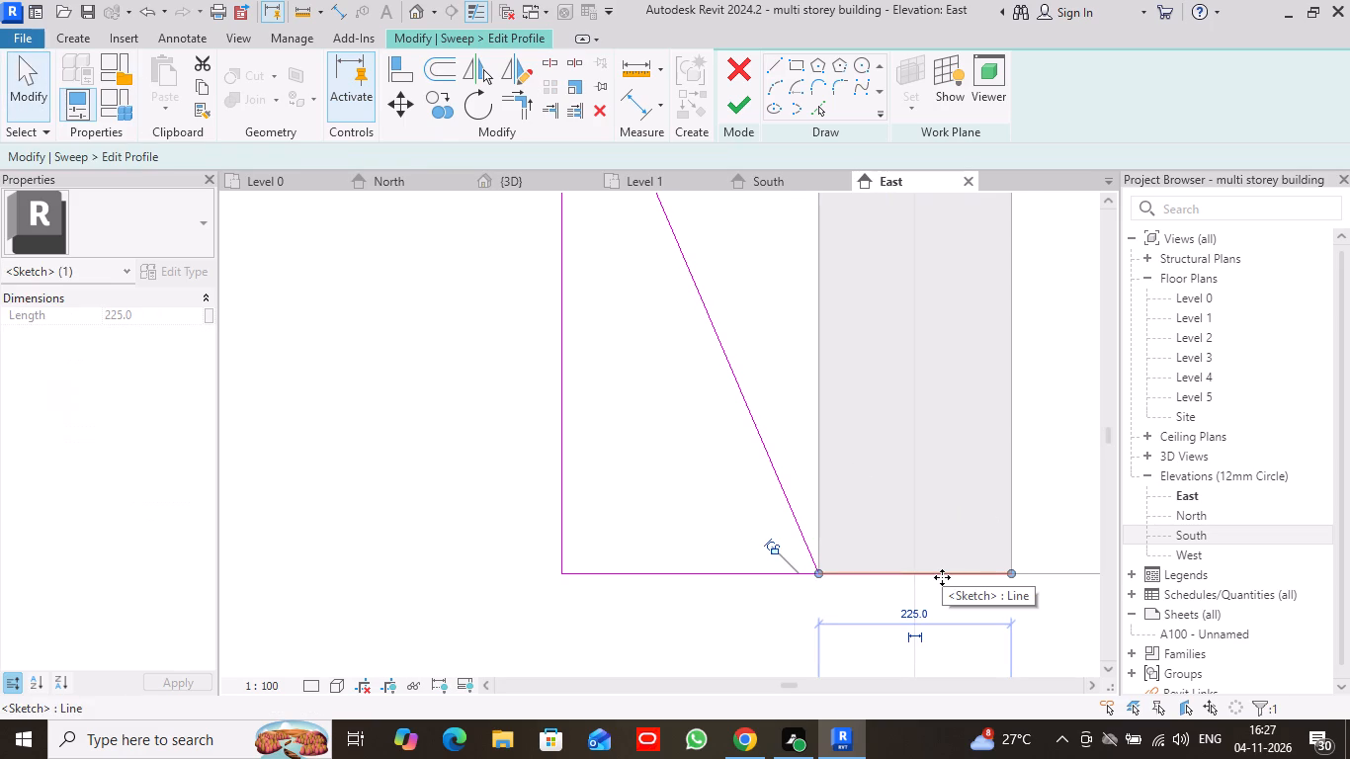
pyautogui.press('Delete')
pyautogui.scroll(-8, 942, 577)
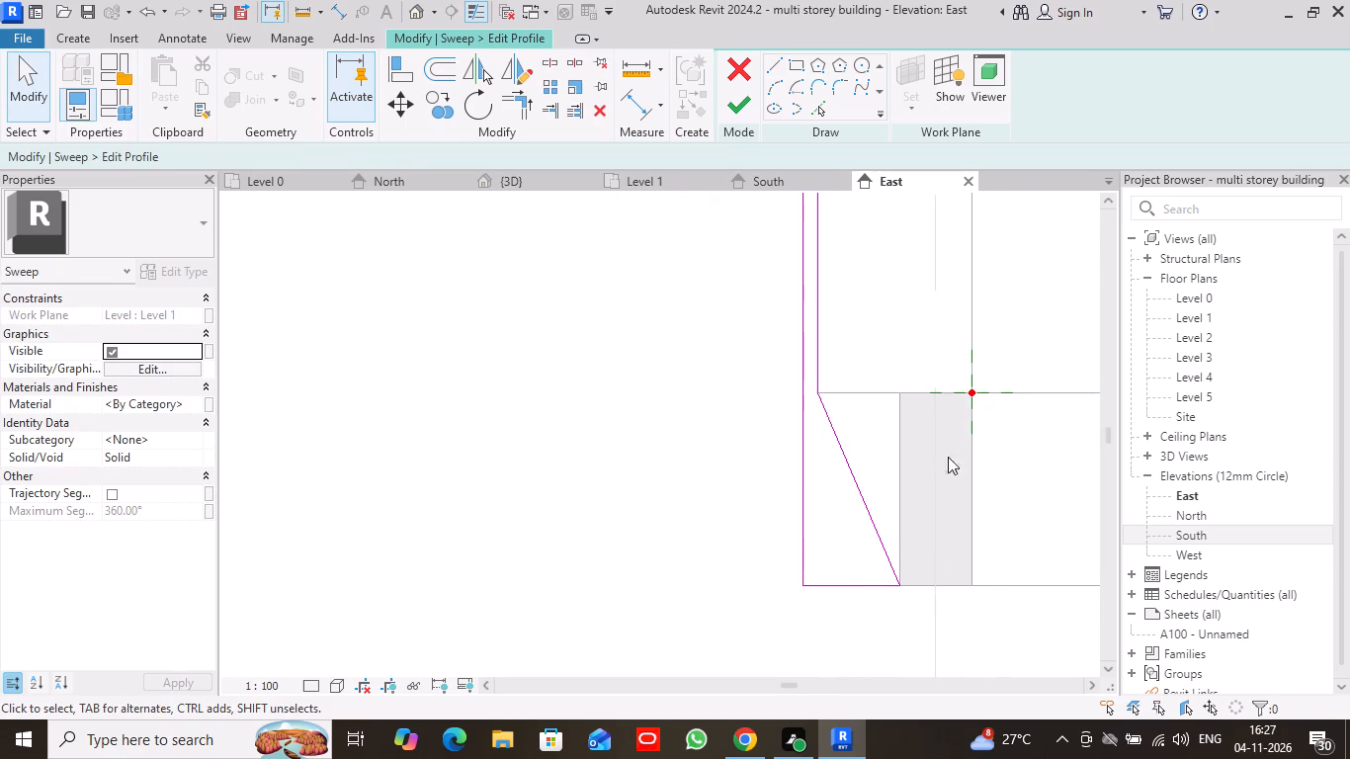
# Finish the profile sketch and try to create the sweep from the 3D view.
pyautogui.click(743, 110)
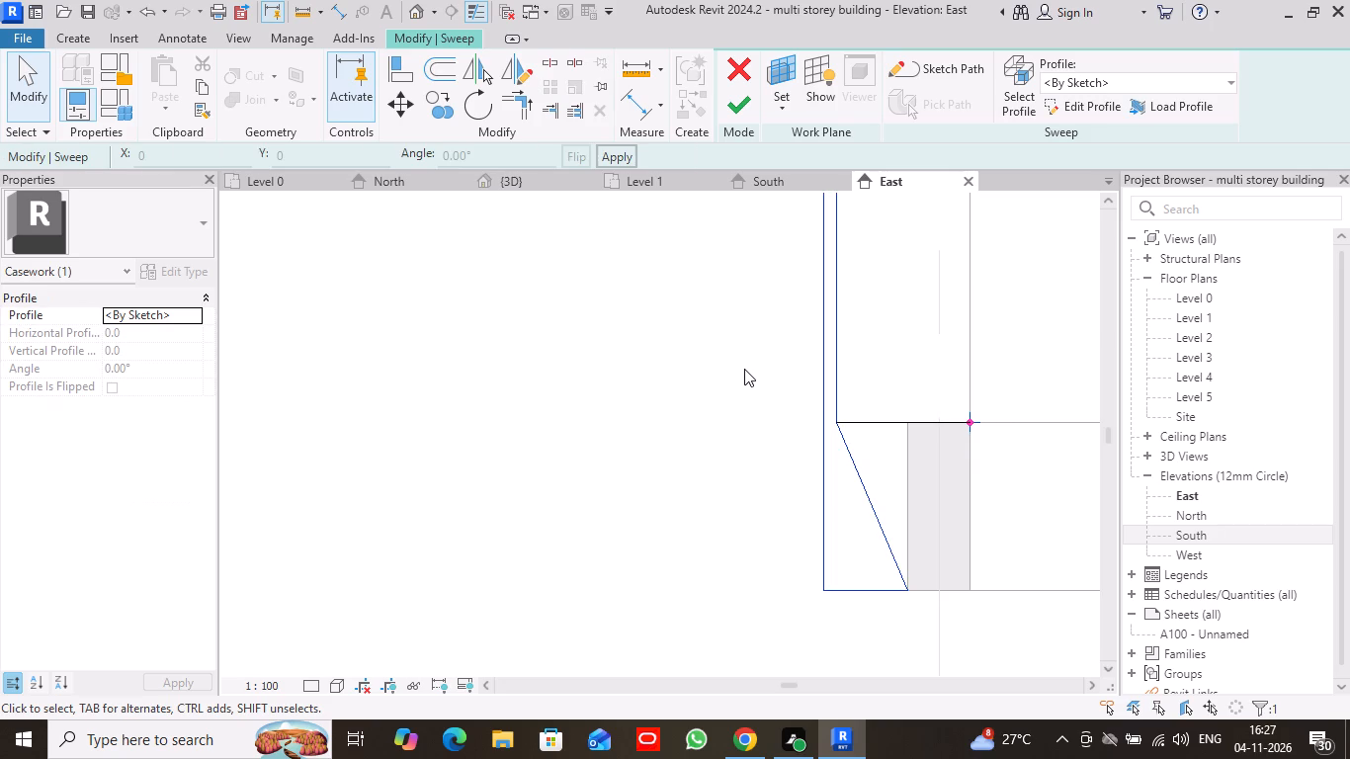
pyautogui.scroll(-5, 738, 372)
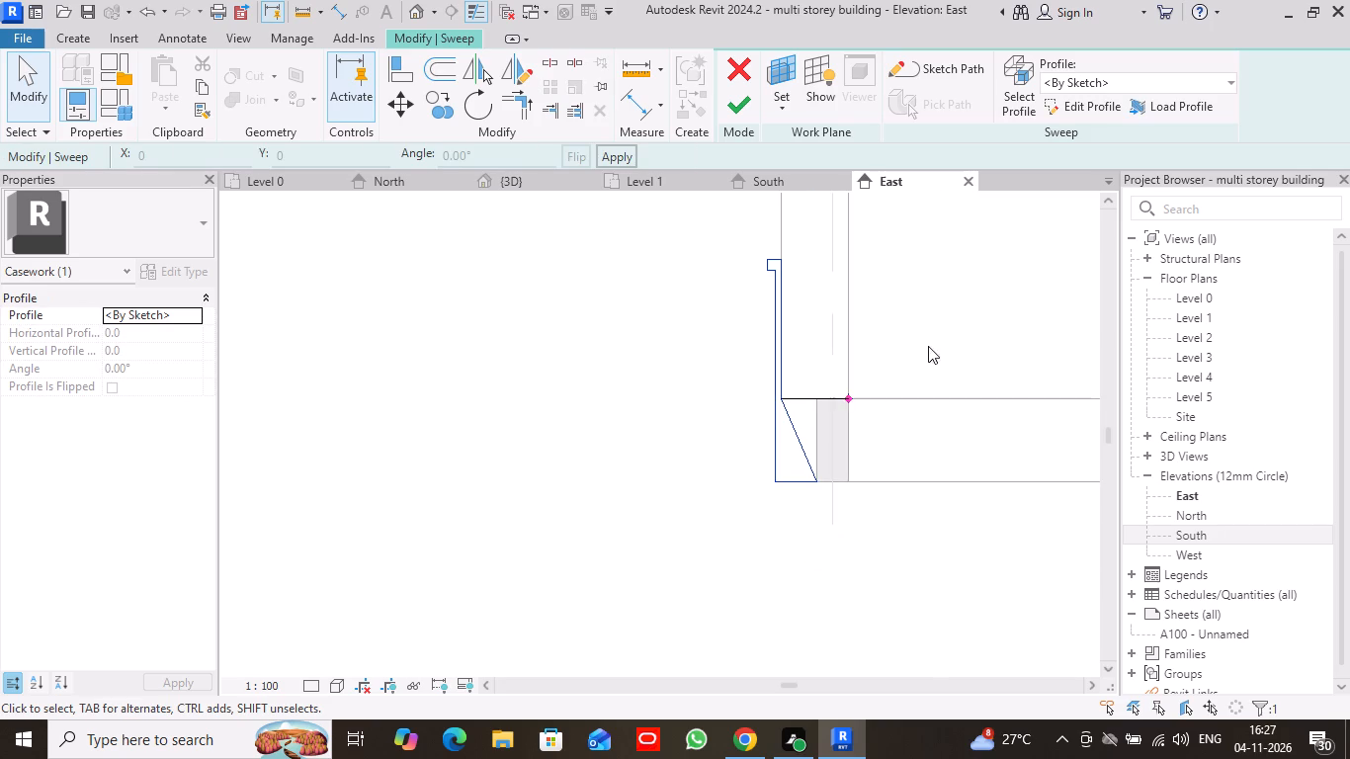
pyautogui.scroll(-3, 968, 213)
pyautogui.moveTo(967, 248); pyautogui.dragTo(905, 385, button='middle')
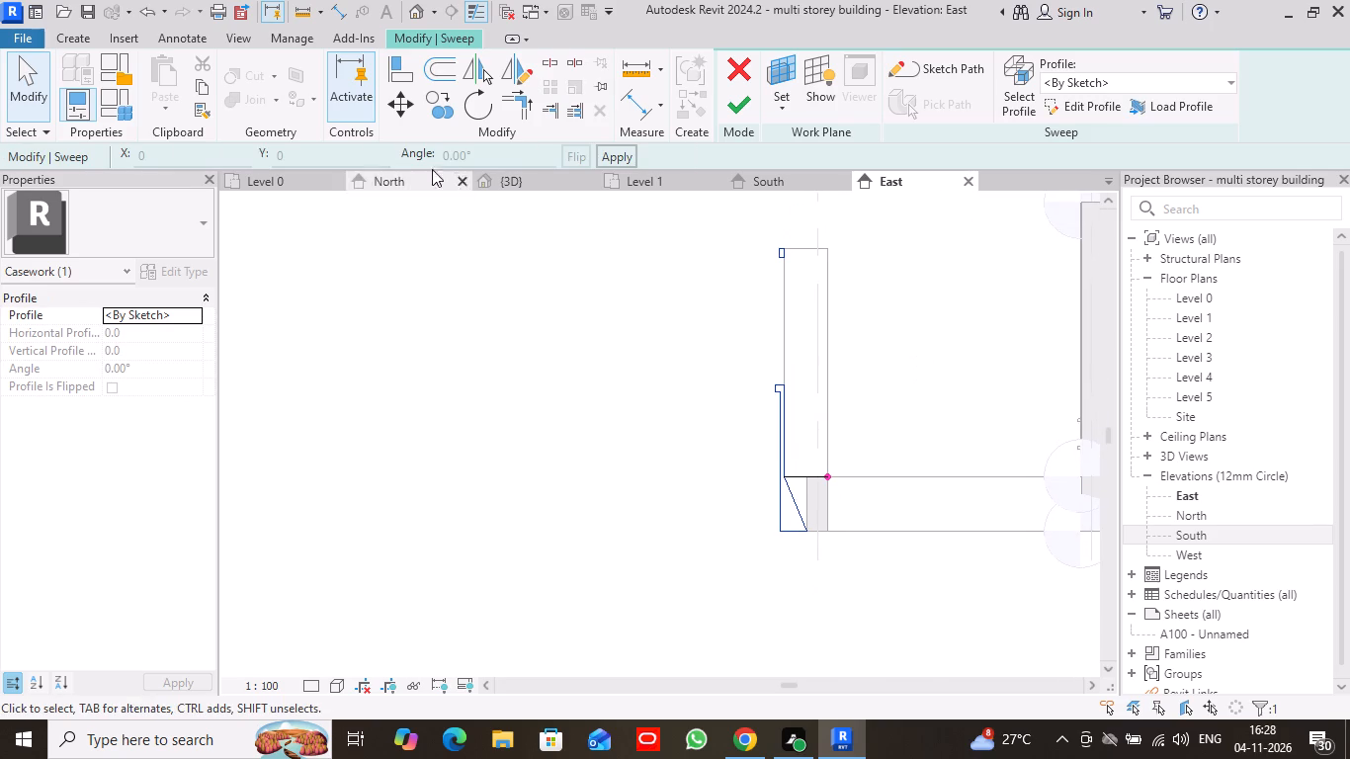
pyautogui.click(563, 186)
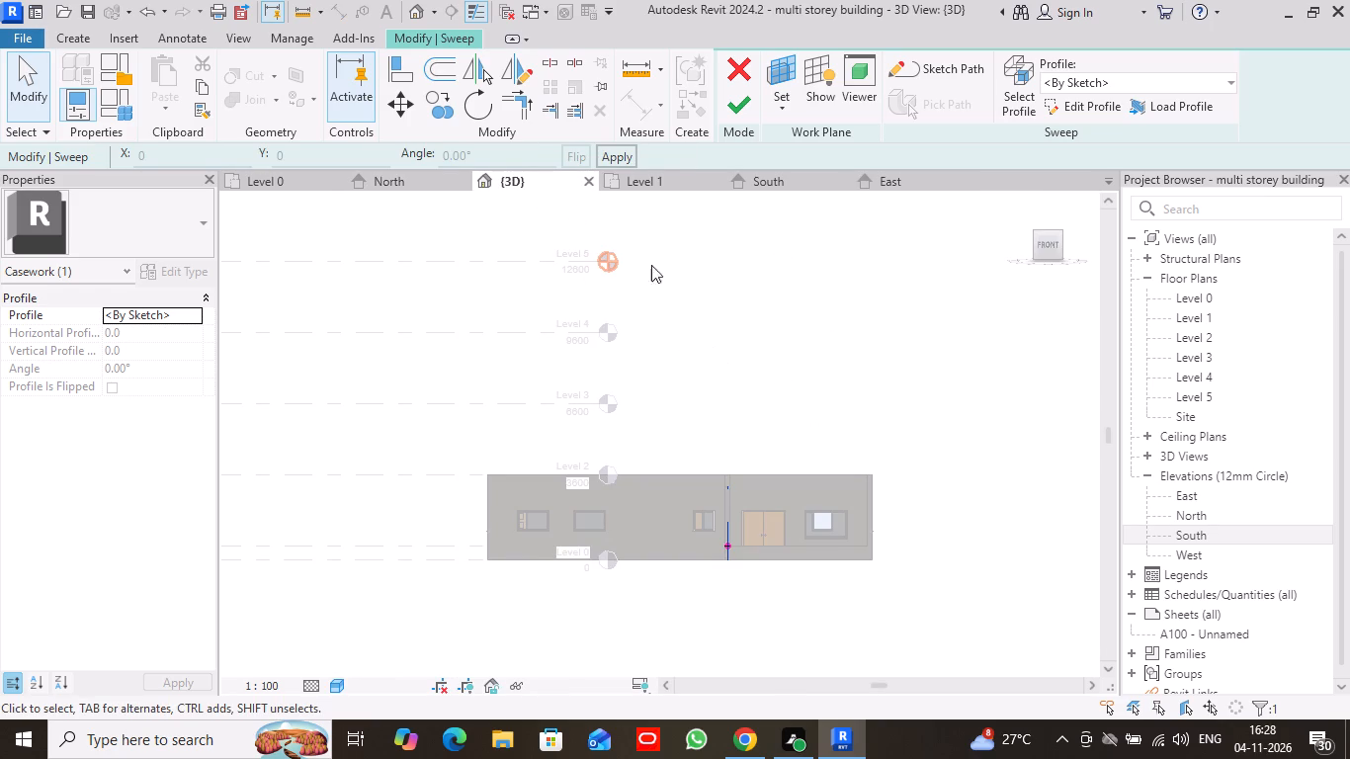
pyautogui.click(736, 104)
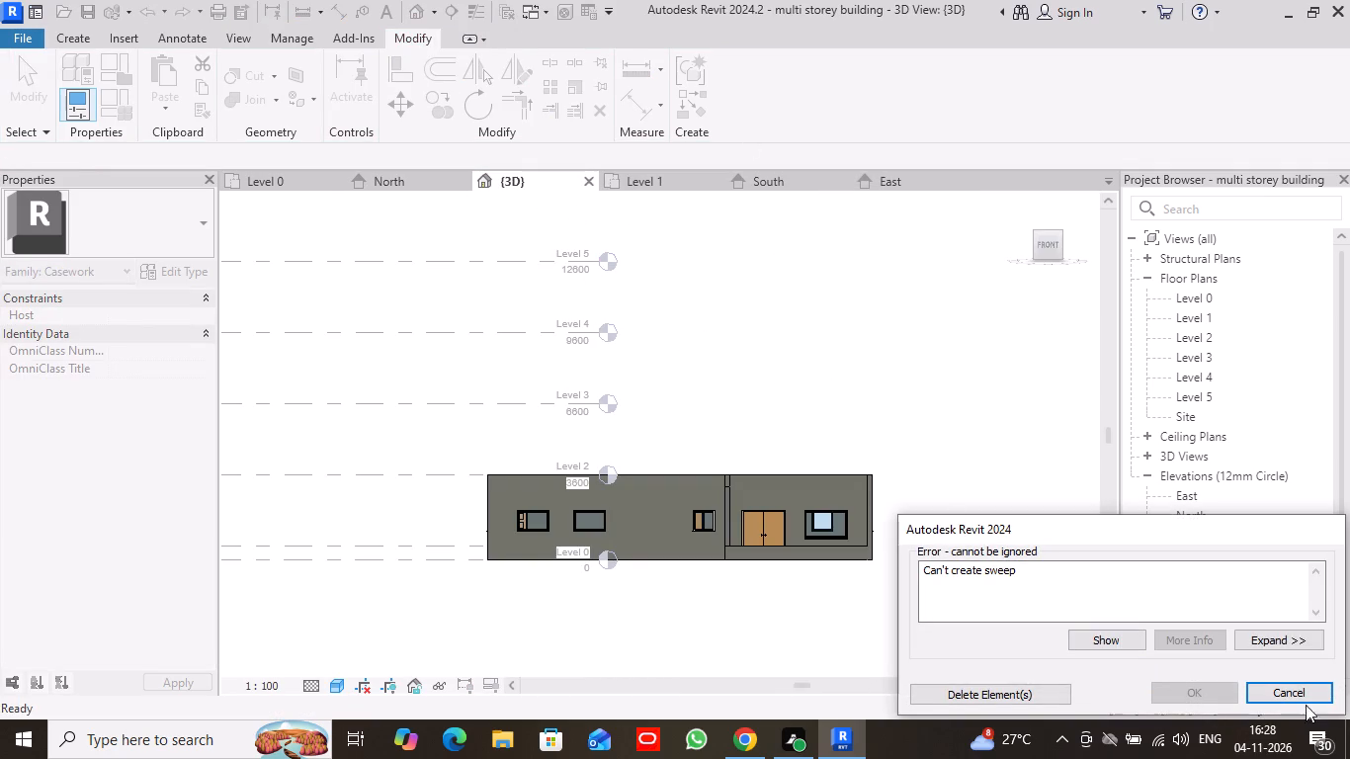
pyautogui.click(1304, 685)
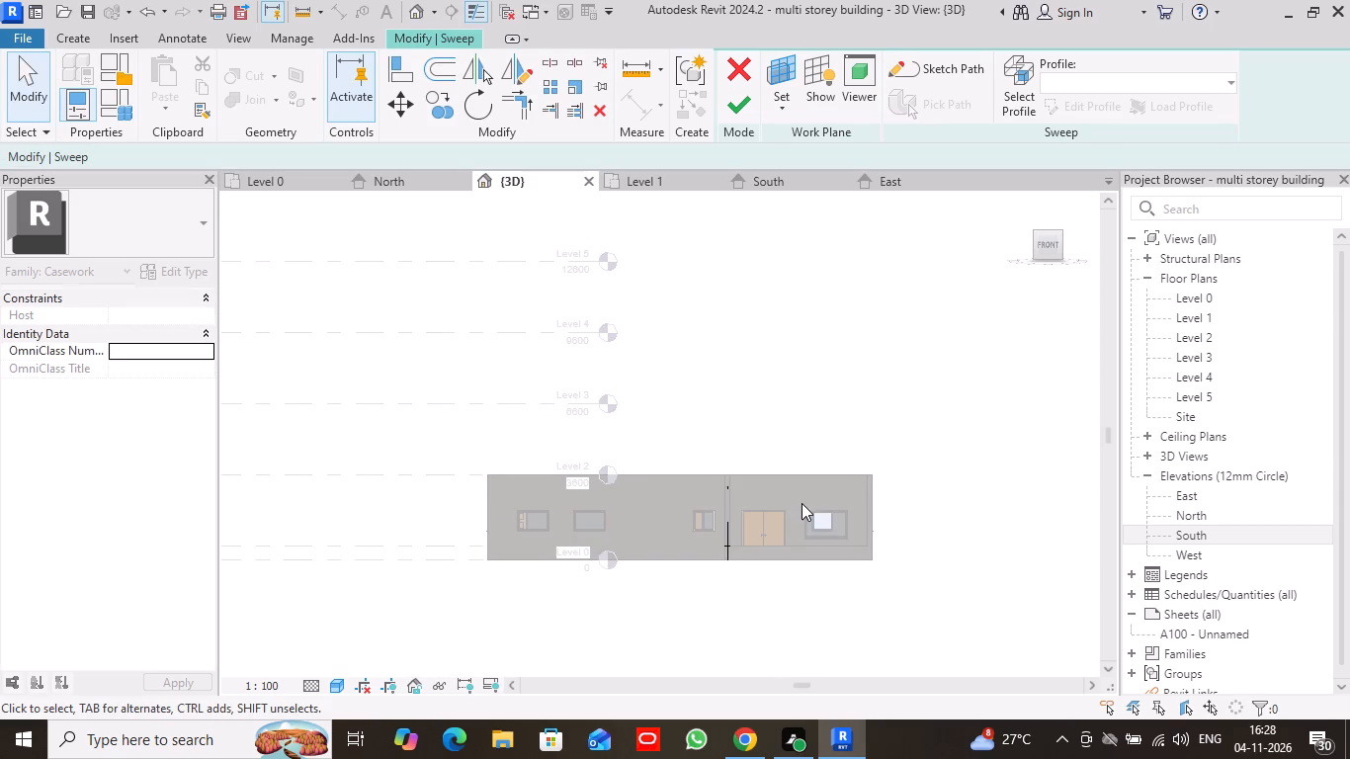
# Examine the top and base sweep profiles against the corner column from several angles in 3D.
pyautogui.moveTo(1059, 234); pyautogui.dragTo(1029, 250)
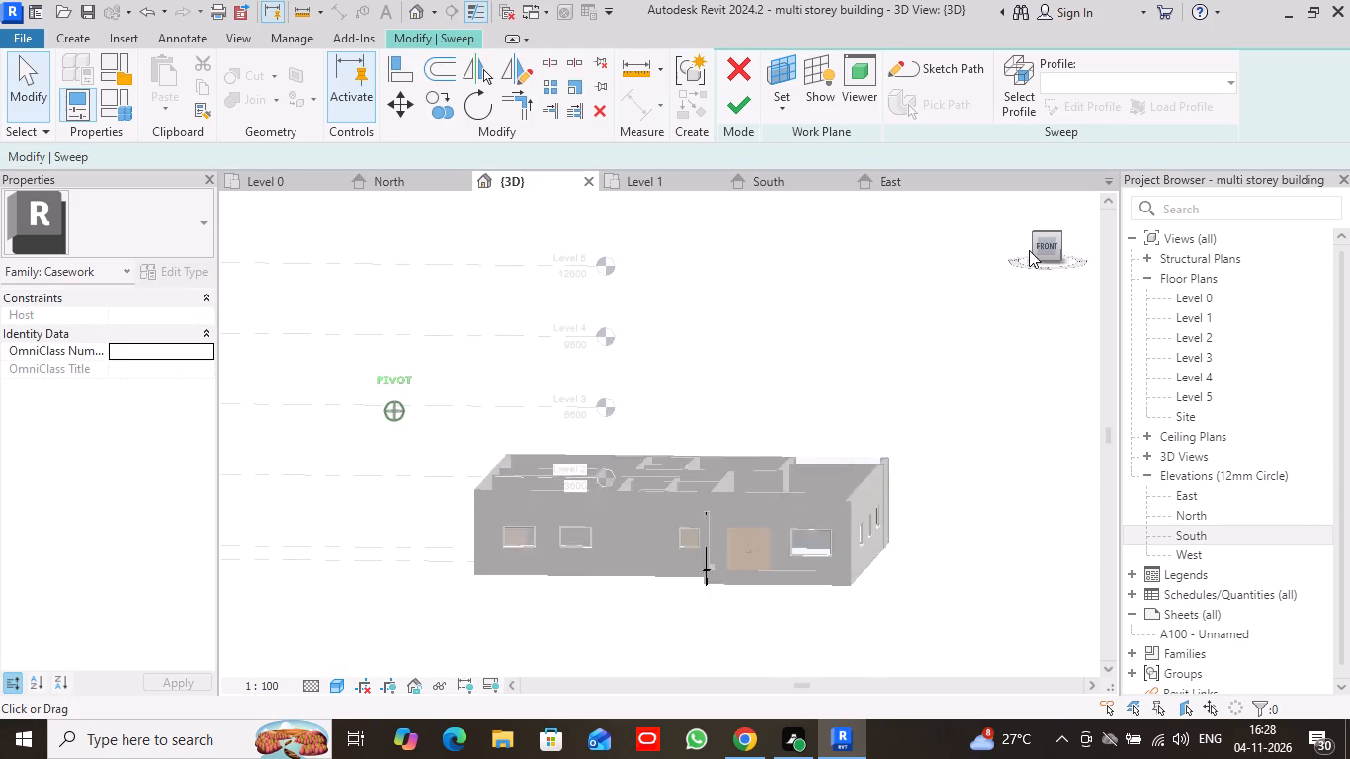
pyautogui.moveTo(1029, 250); pyautogui.dragTo(989, 248)
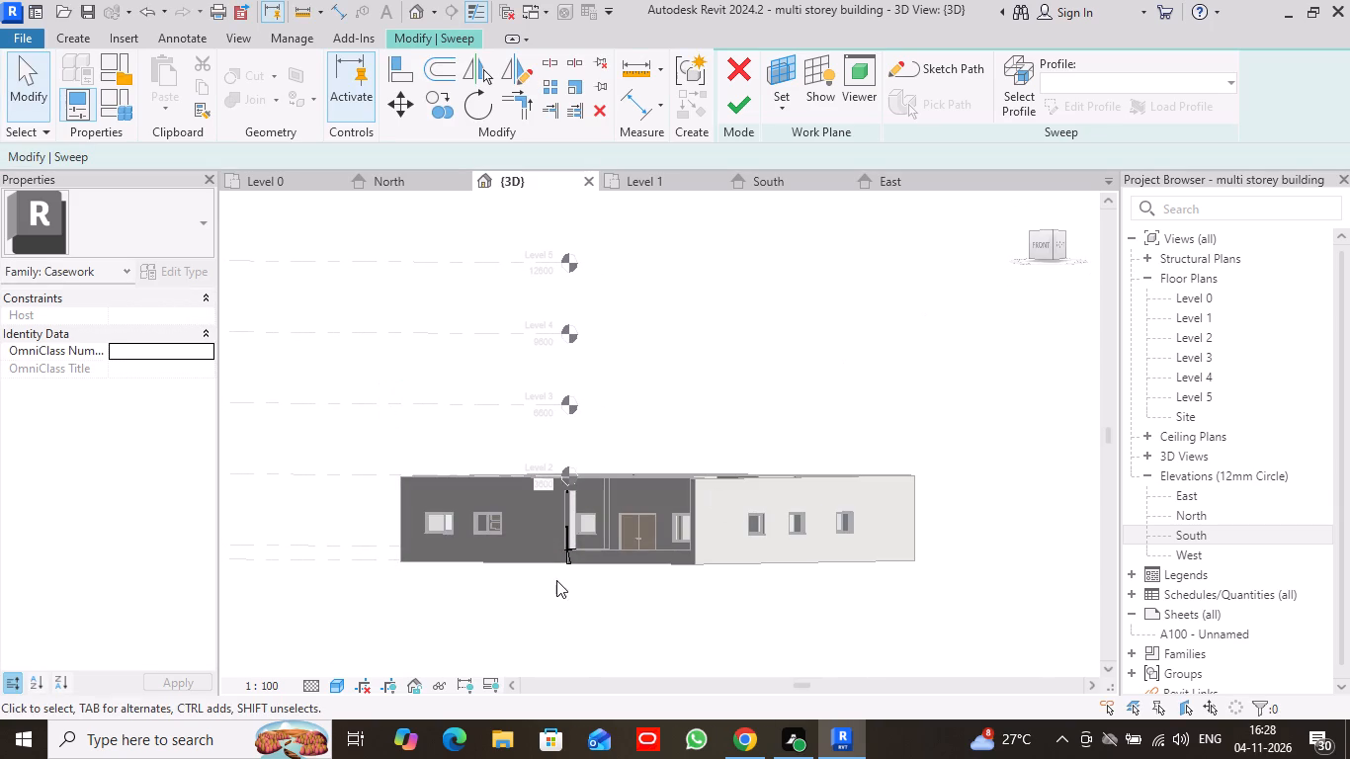
pyautogui.scroll(13, 561, 574)
pyautogui.scroll(-2, 627, 520)
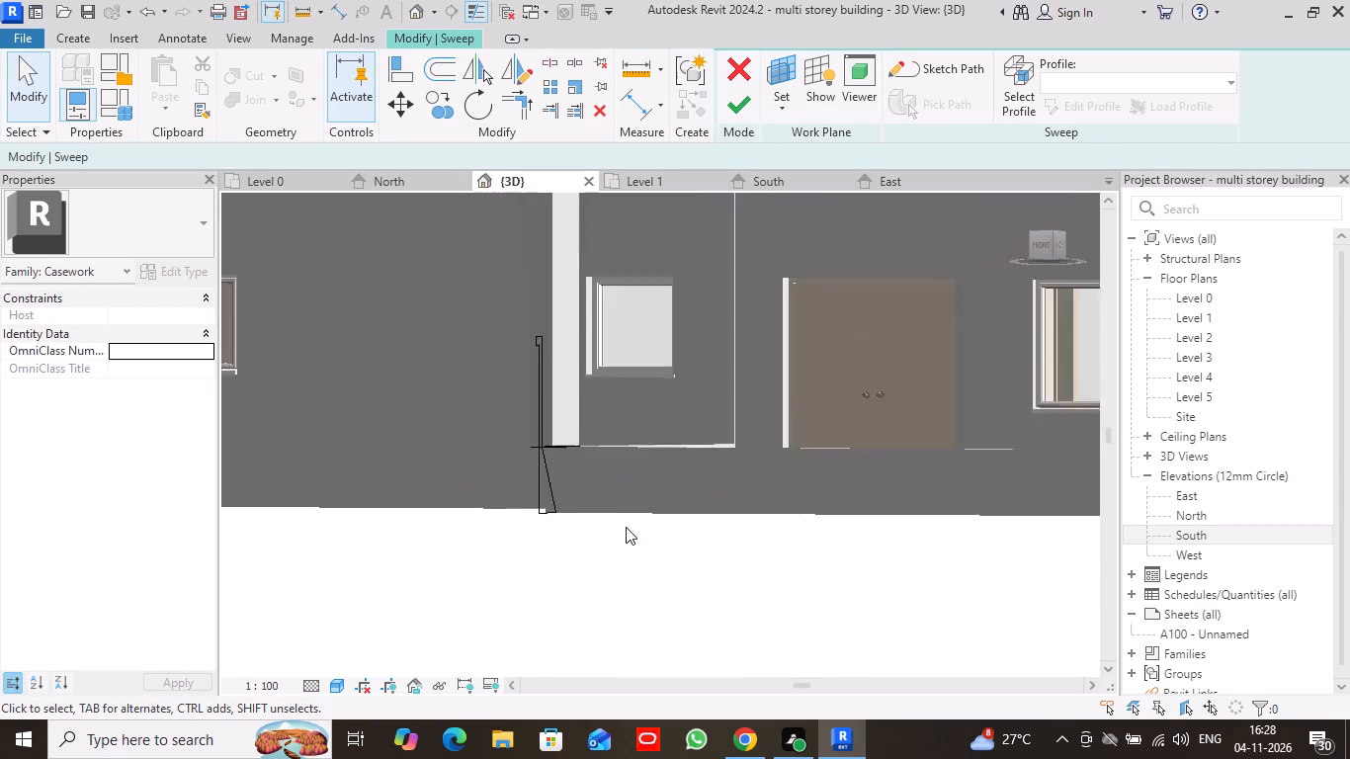
pyautogui.scroll(-2, 626, 527)
pyautogui.scroll(5, 693, 518)
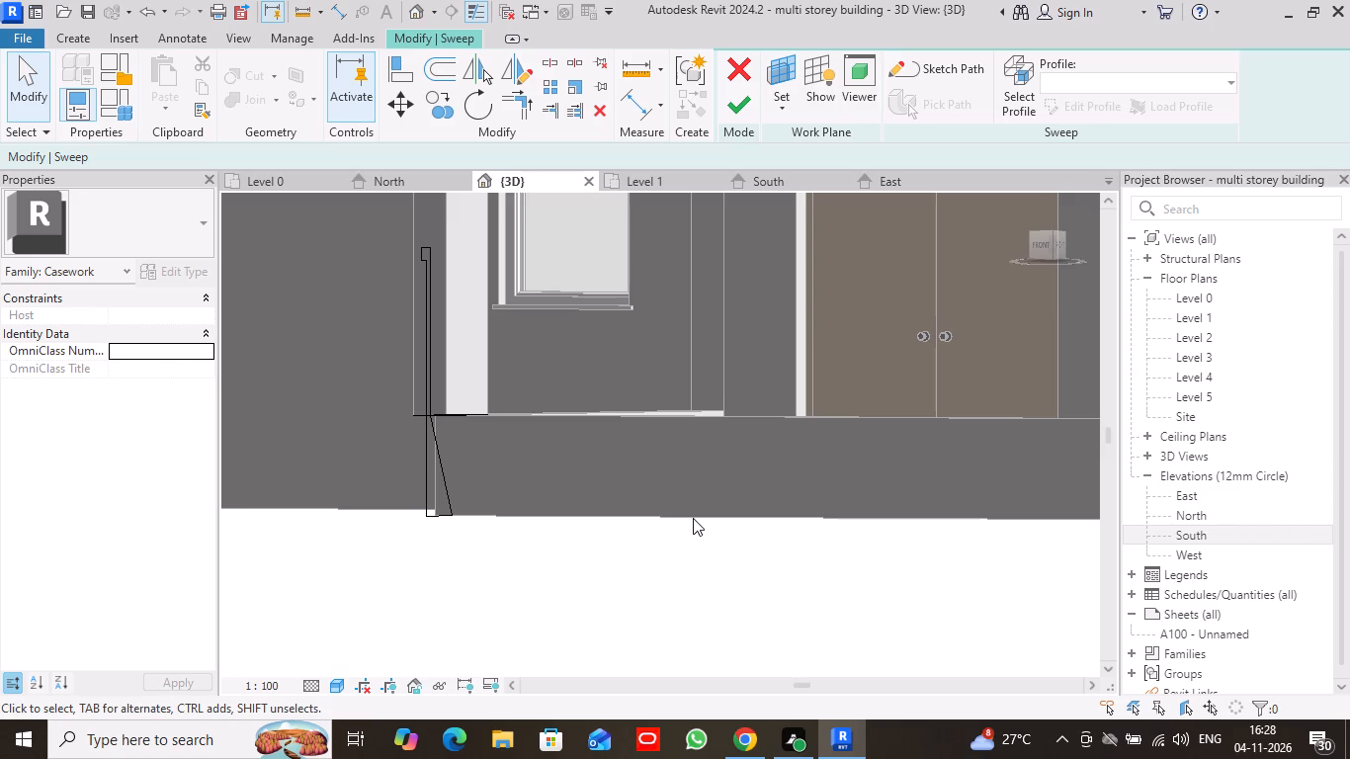
pyautogui.scroll(-5, 693, 518)
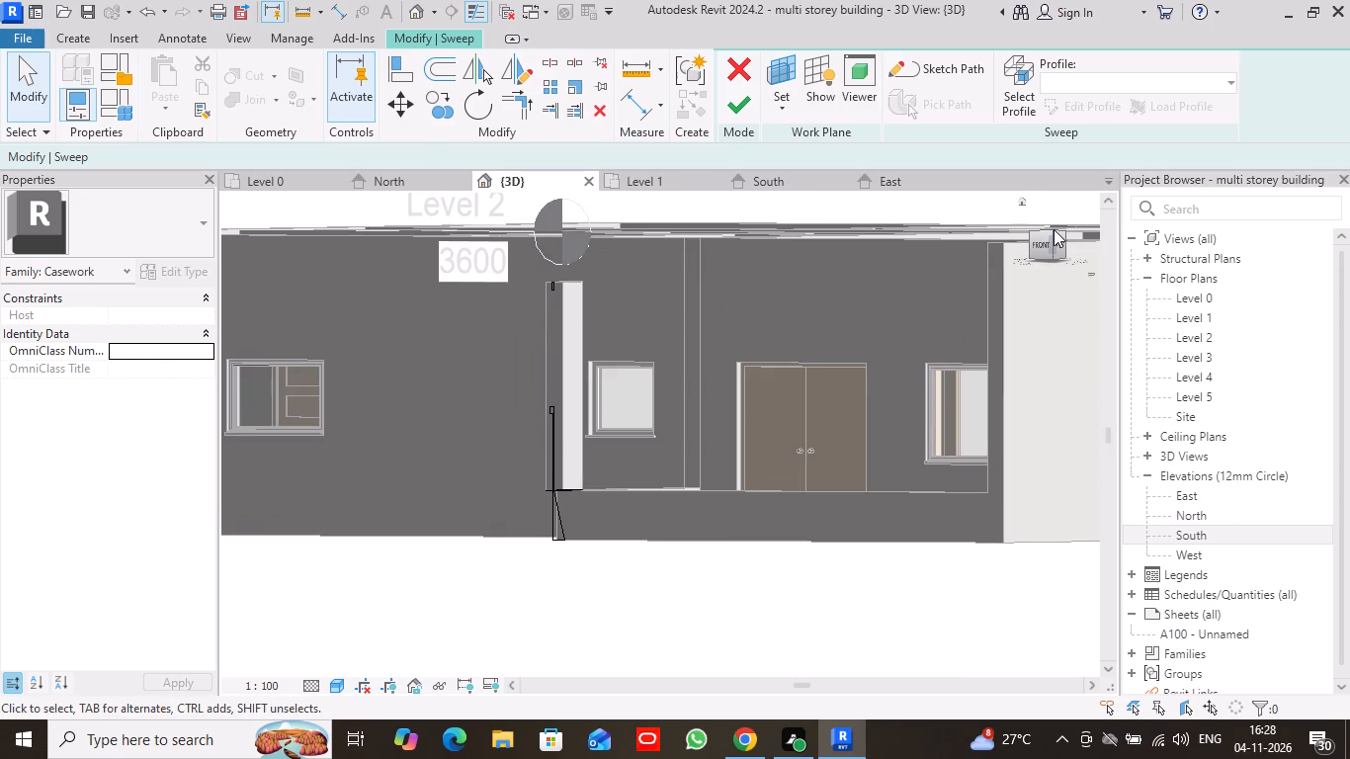
pyautogui.moveTo(1052, 235); pyautogui.dragTo(1016, 241)
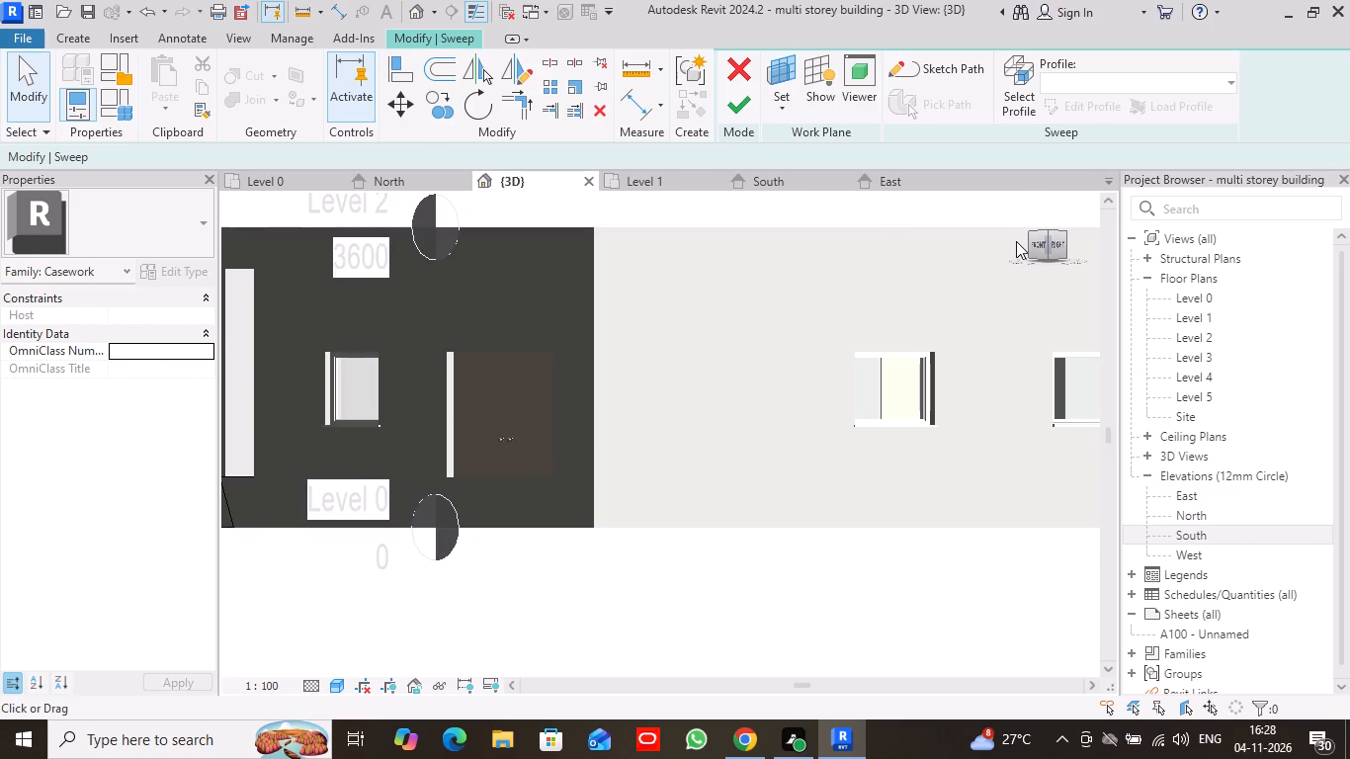
pyautogui.moveTo(1016, 241); pyautogui.dragTo(1079, 281)
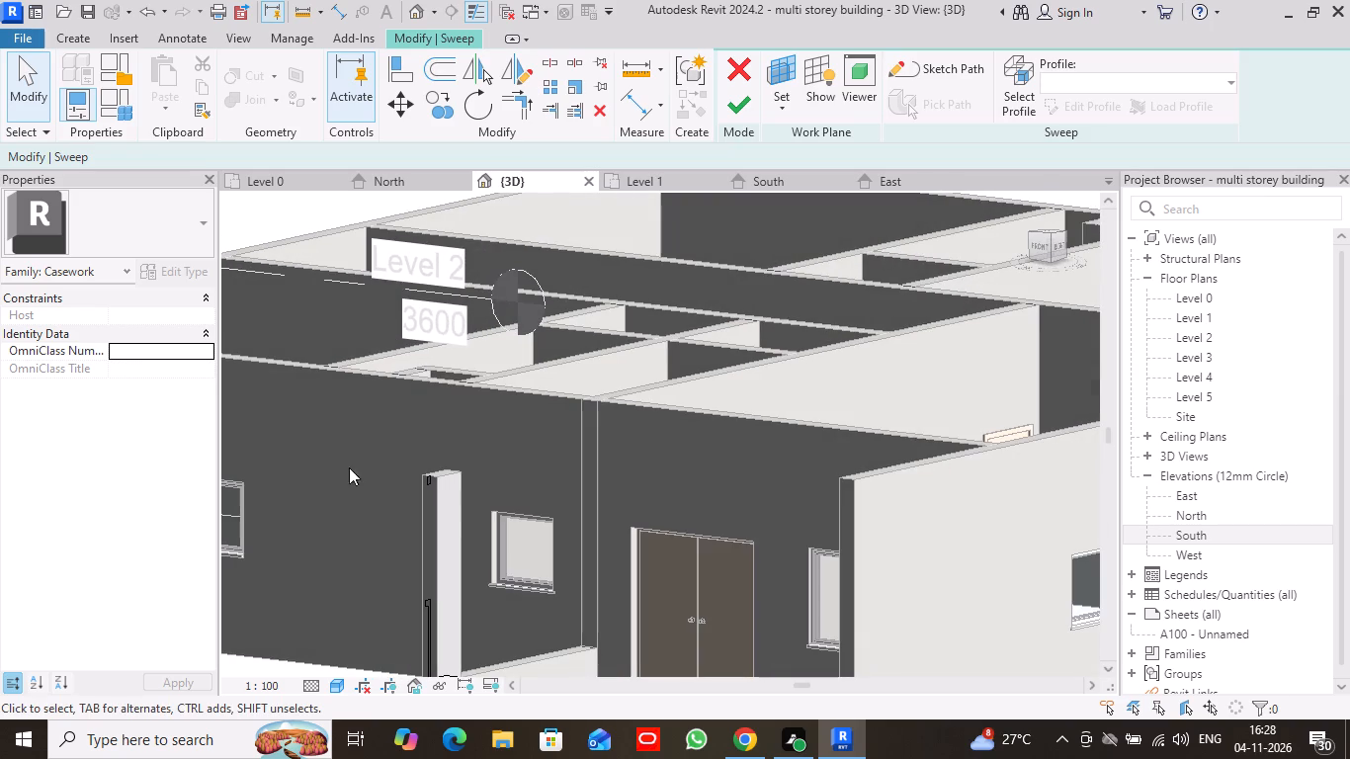
pyautogui.scroll(10, 474, 493)
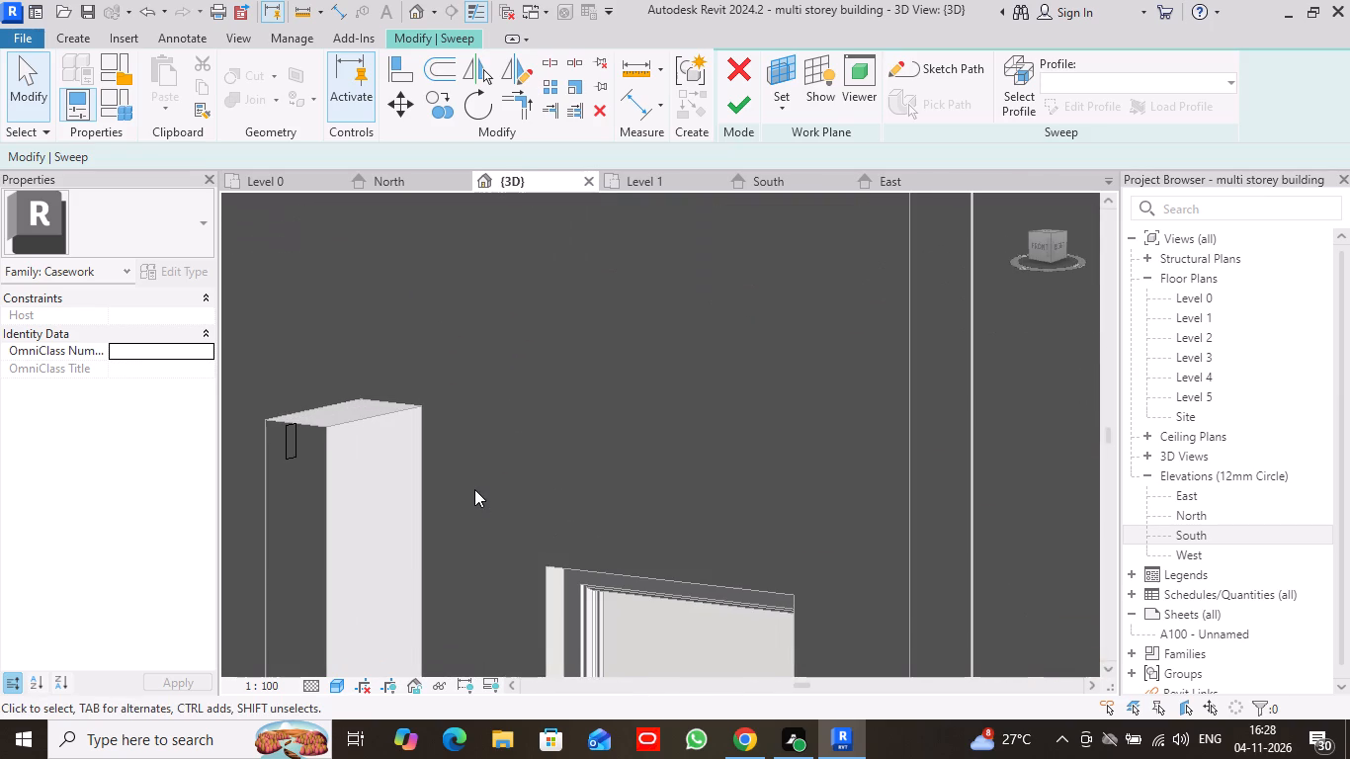
pyautogui.scroll(-8, 474, 489)
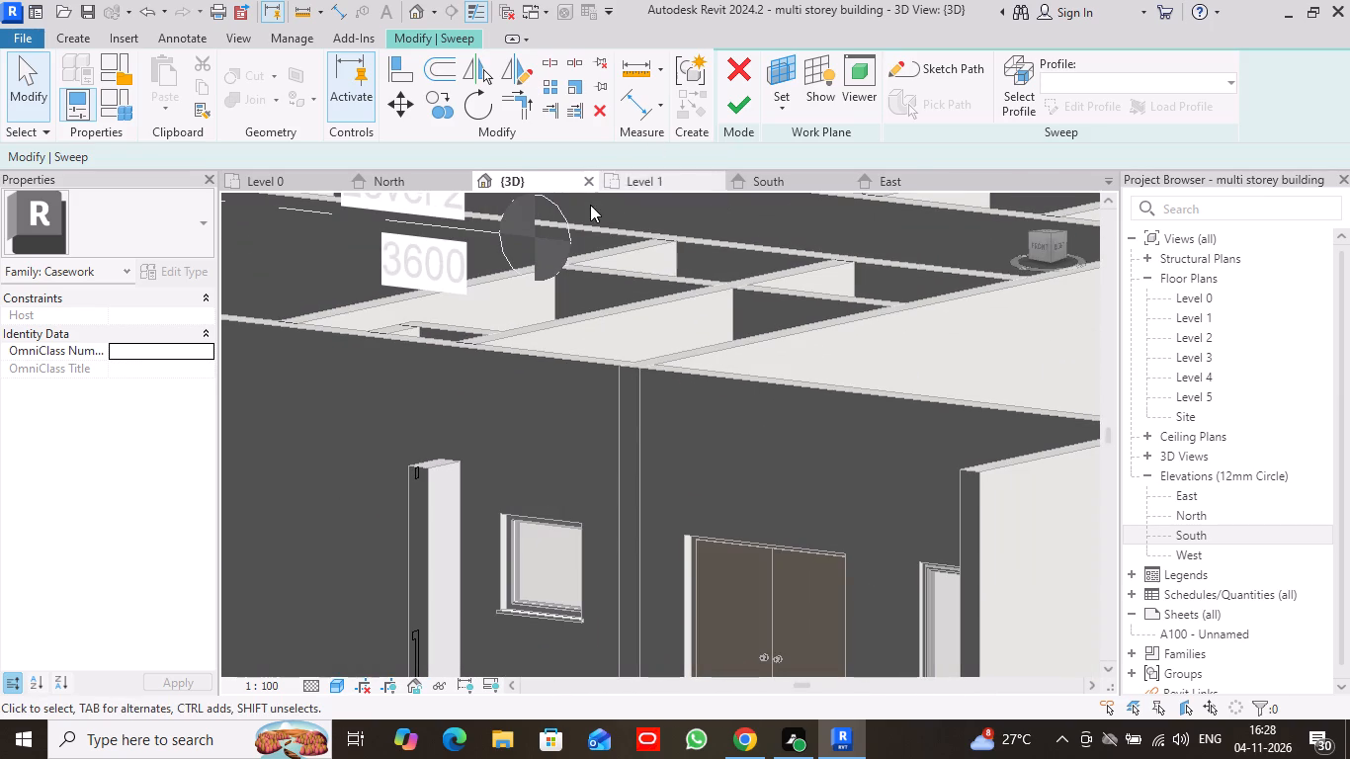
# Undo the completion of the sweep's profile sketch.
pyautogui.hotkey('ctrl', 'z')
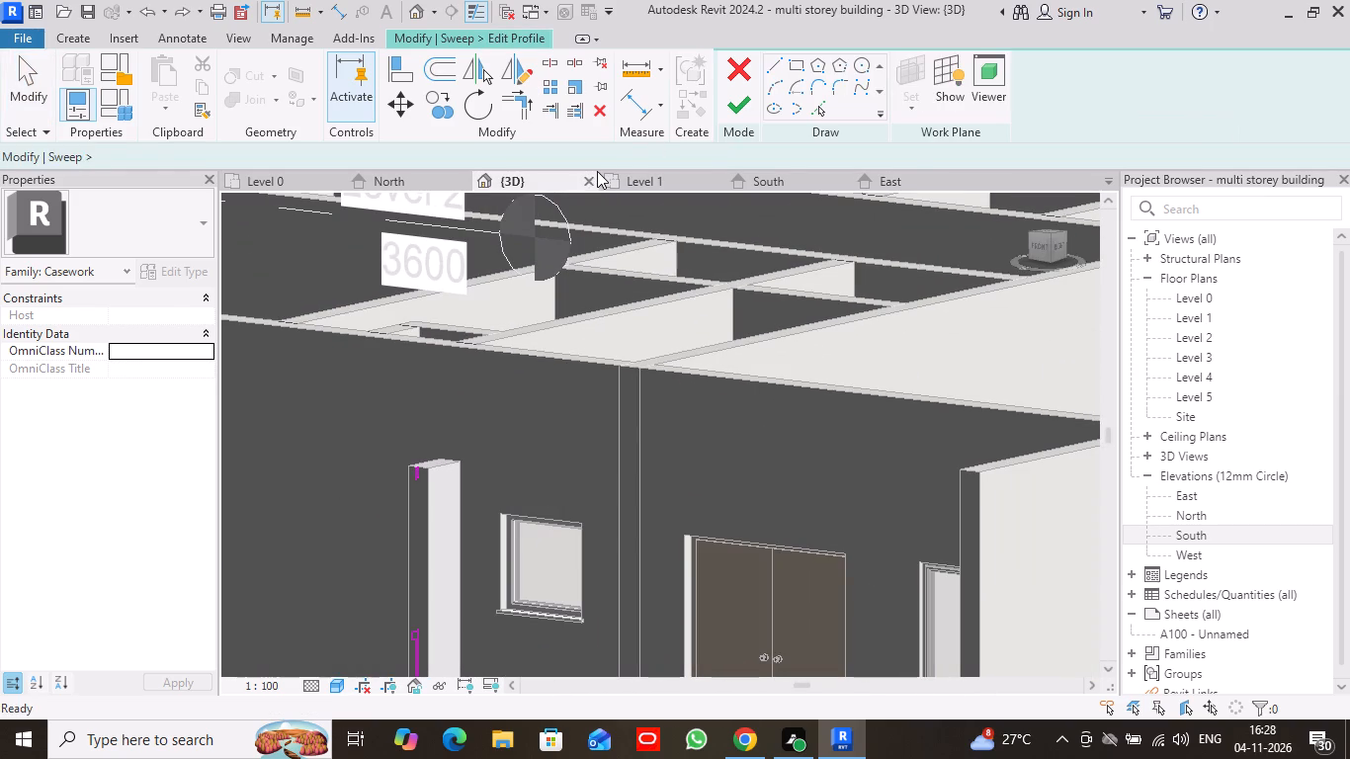
# Undo the sweep's profile sketch edits from the Level 1 plan, going back to the path sketch around the corner column.
pyautogui.hotkey('ctrl', 'z')
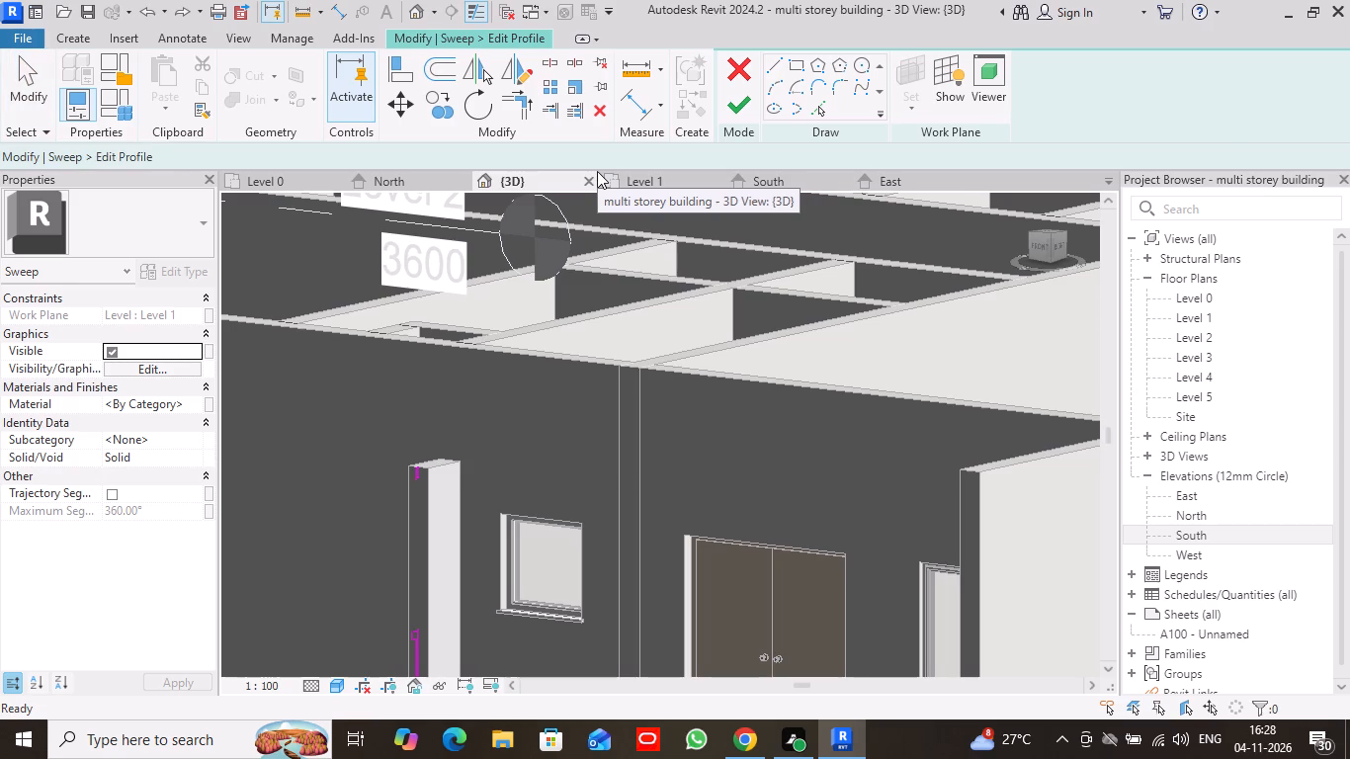
pyautogui.click(675, 180)
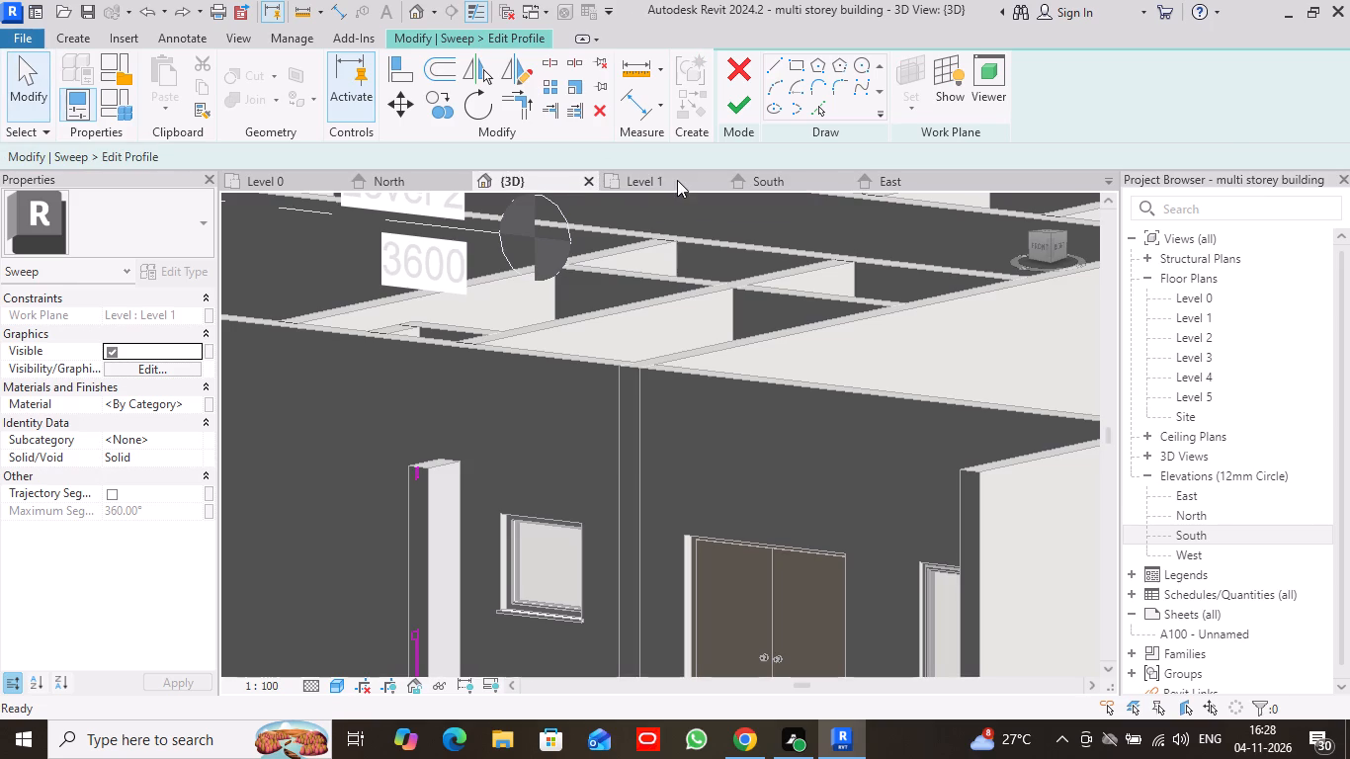
pyautogui.hotkey('ctrl', 'z')
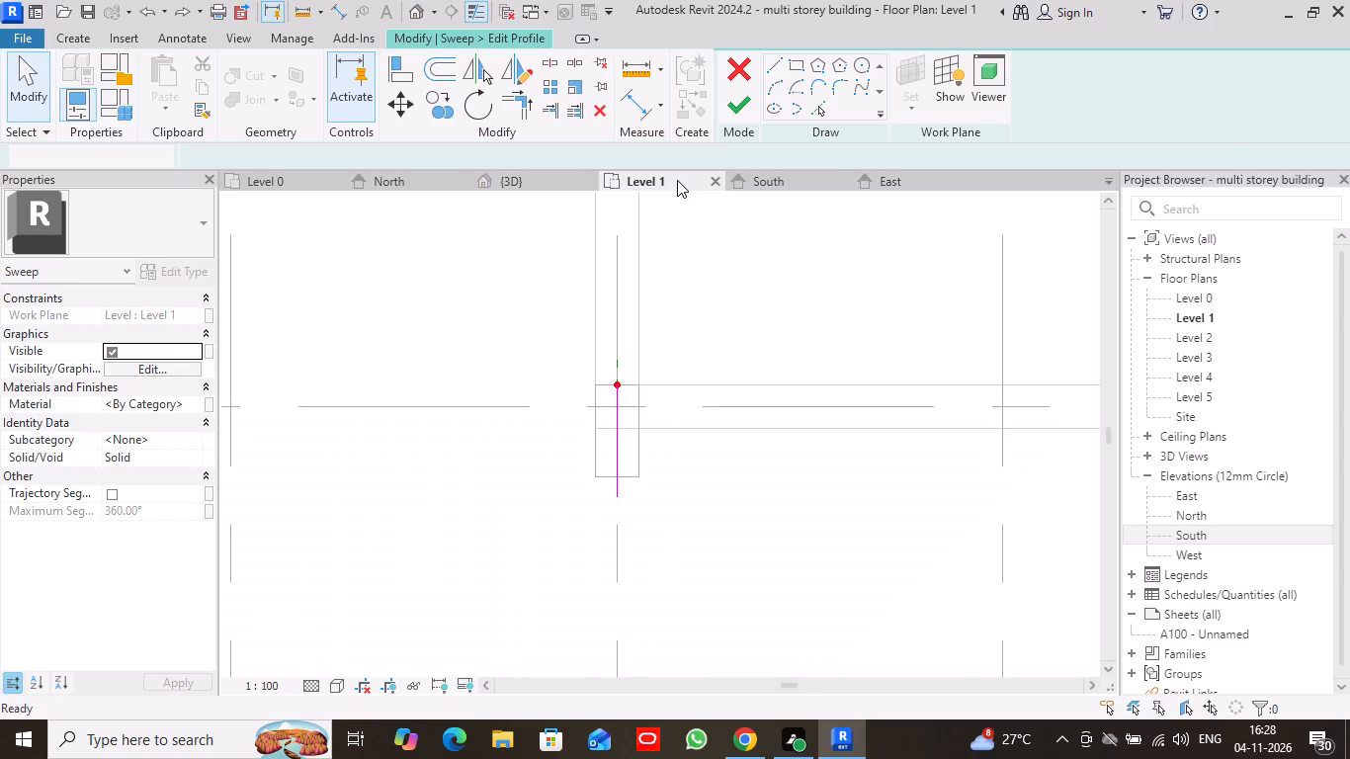
pyautogui.hotkey('ctrl', 'z')
pyautogui.hotkey('ctrl', 'z')
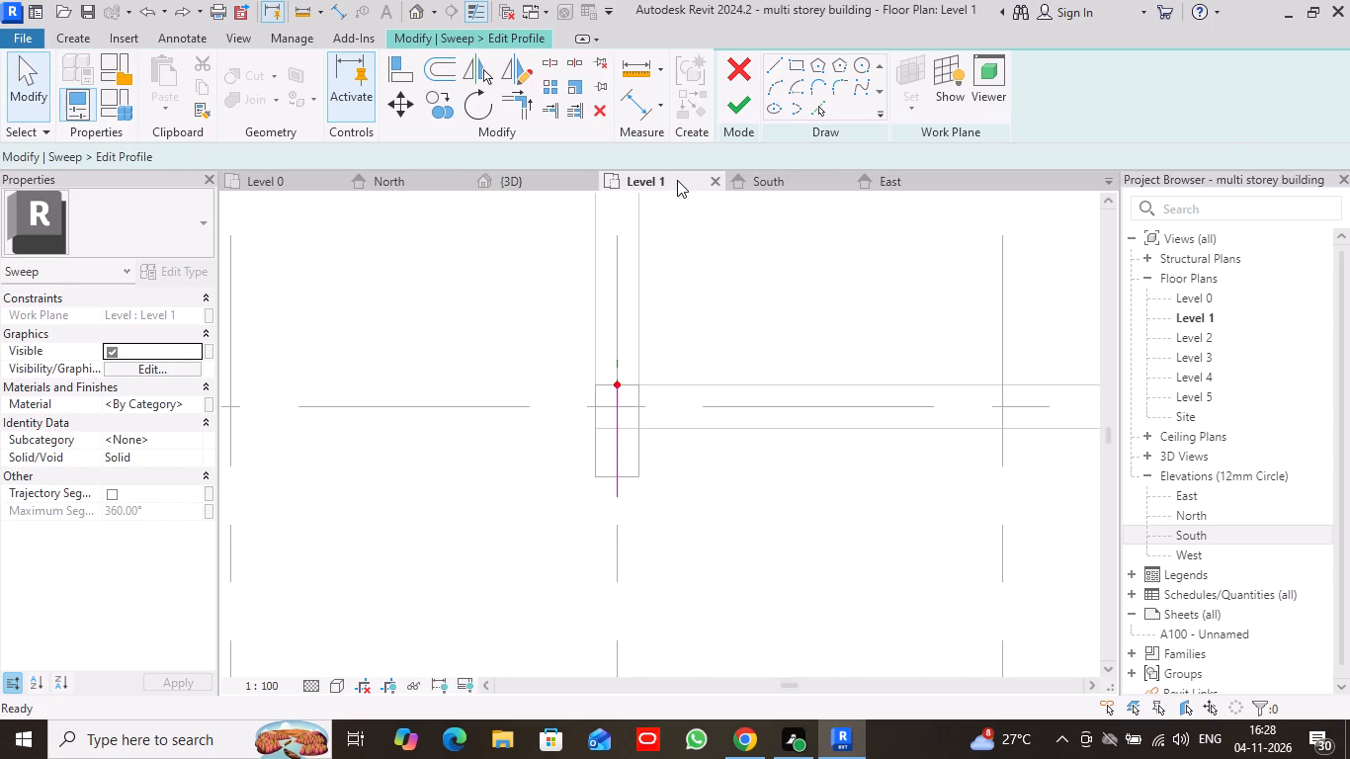
pyautogui.hotkey('ctrl', 'z')
pyautogui.hotkey('ctrl', 'z')
pyautogui.hotkey('ctrl', 'z')
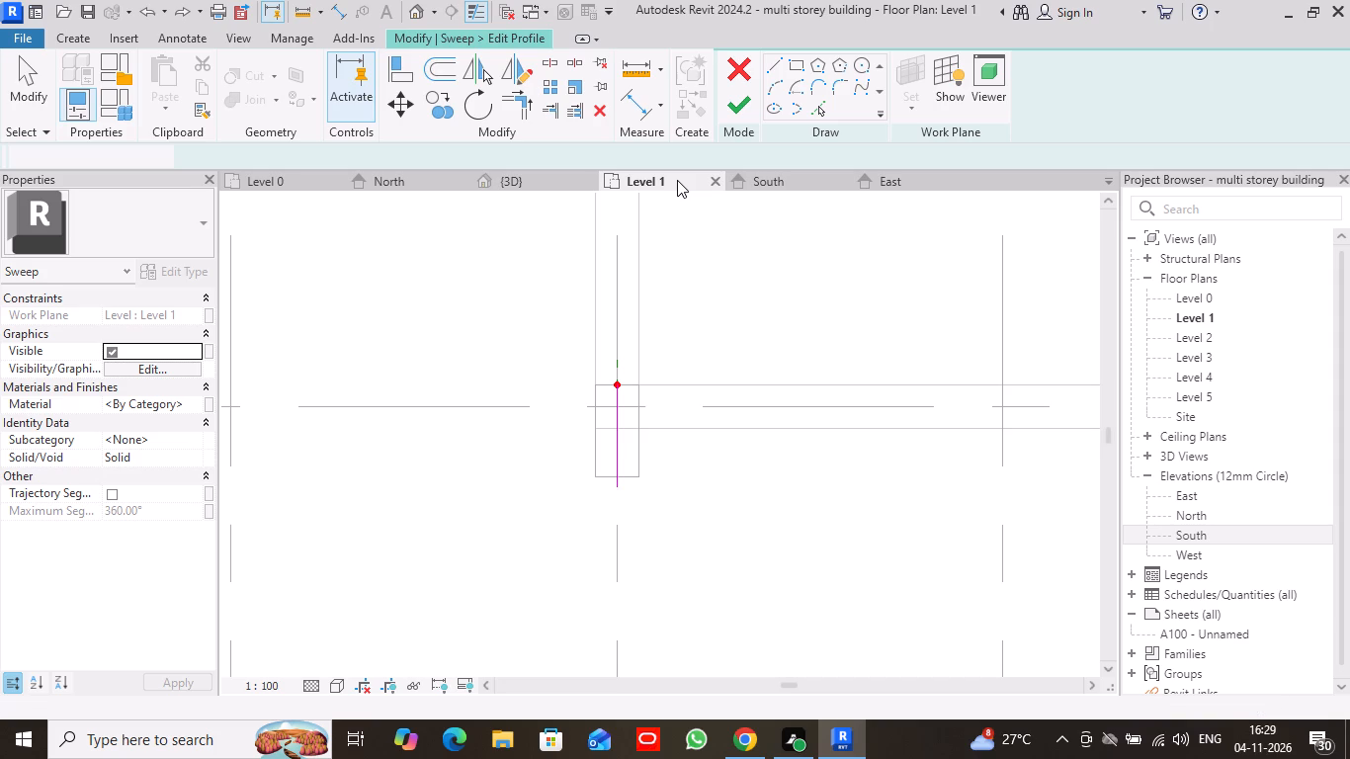
pyautogui.hotkey('ctrl', 'z')
pyautogui.hotkey('ctrl', 'z')
pyautogui.hotkey('ctrl', 'z')
pyautogui.keyDown('ctrl'); pyautogui.scroll(-9, 690, 275); pyautogui.keyUp('ctrl')
pyautogui.scroll(-9, 712, 320)
pyautogui.moveTo(797, 320); pyautogui.dragTo(752, 365, button='middle')
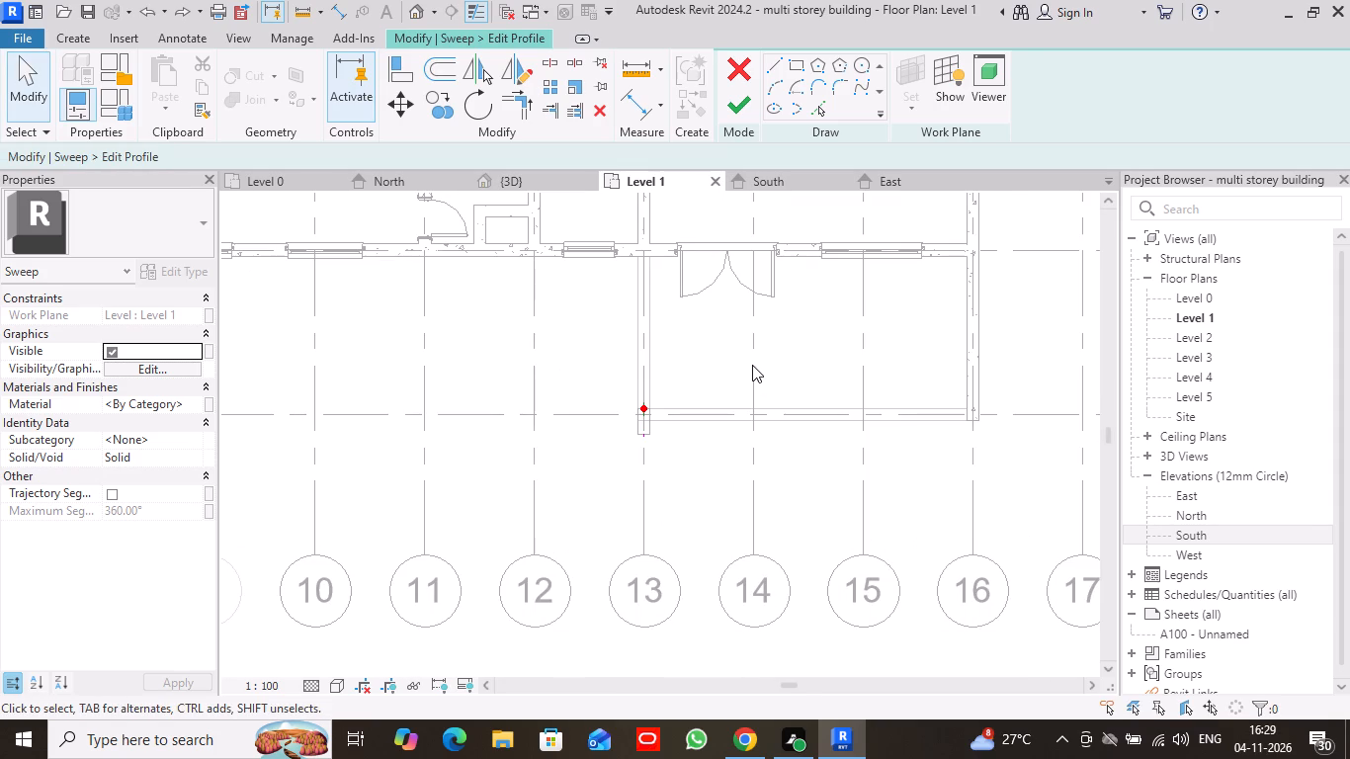
pyautogui.hotkey('ctrl', 'z')
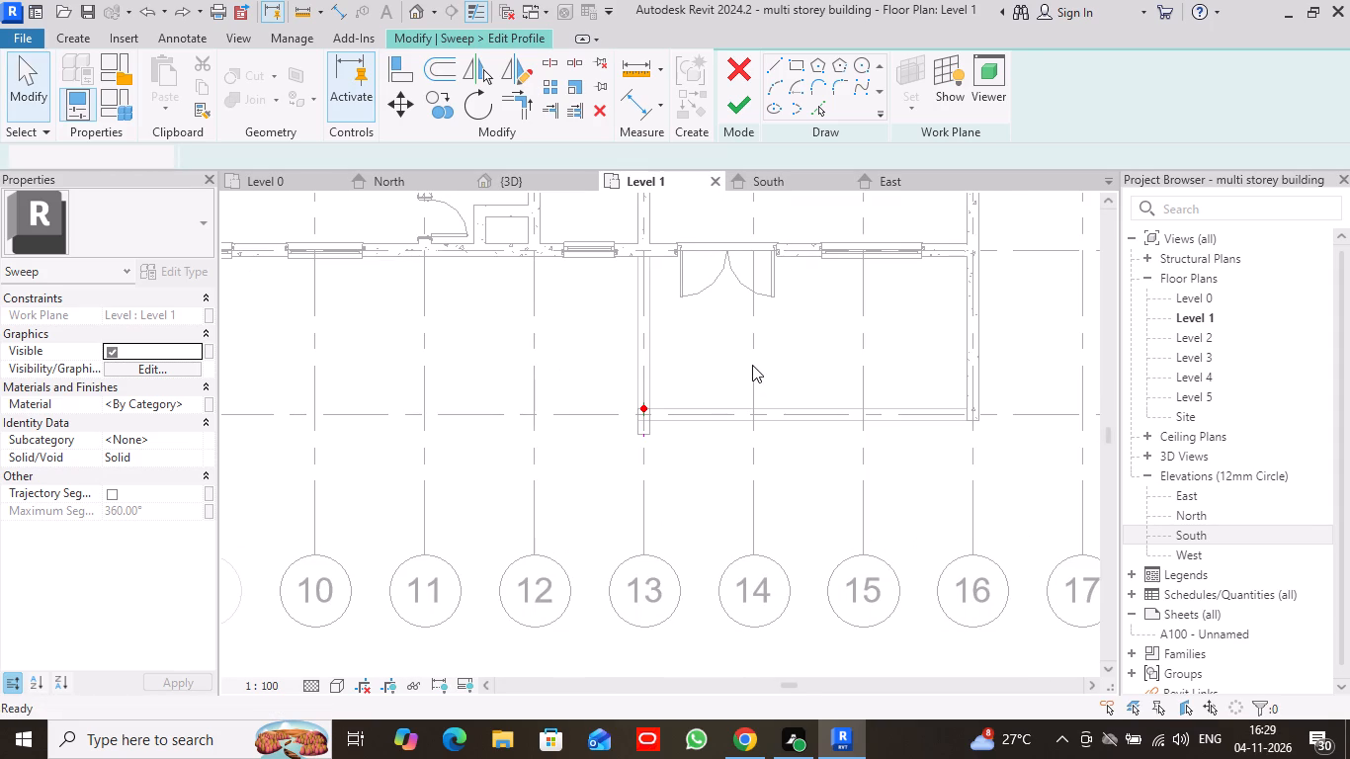
pyautogui.hotkey('ctrl', 'z')
pyautogui.hotkey('ctrl', 'z')
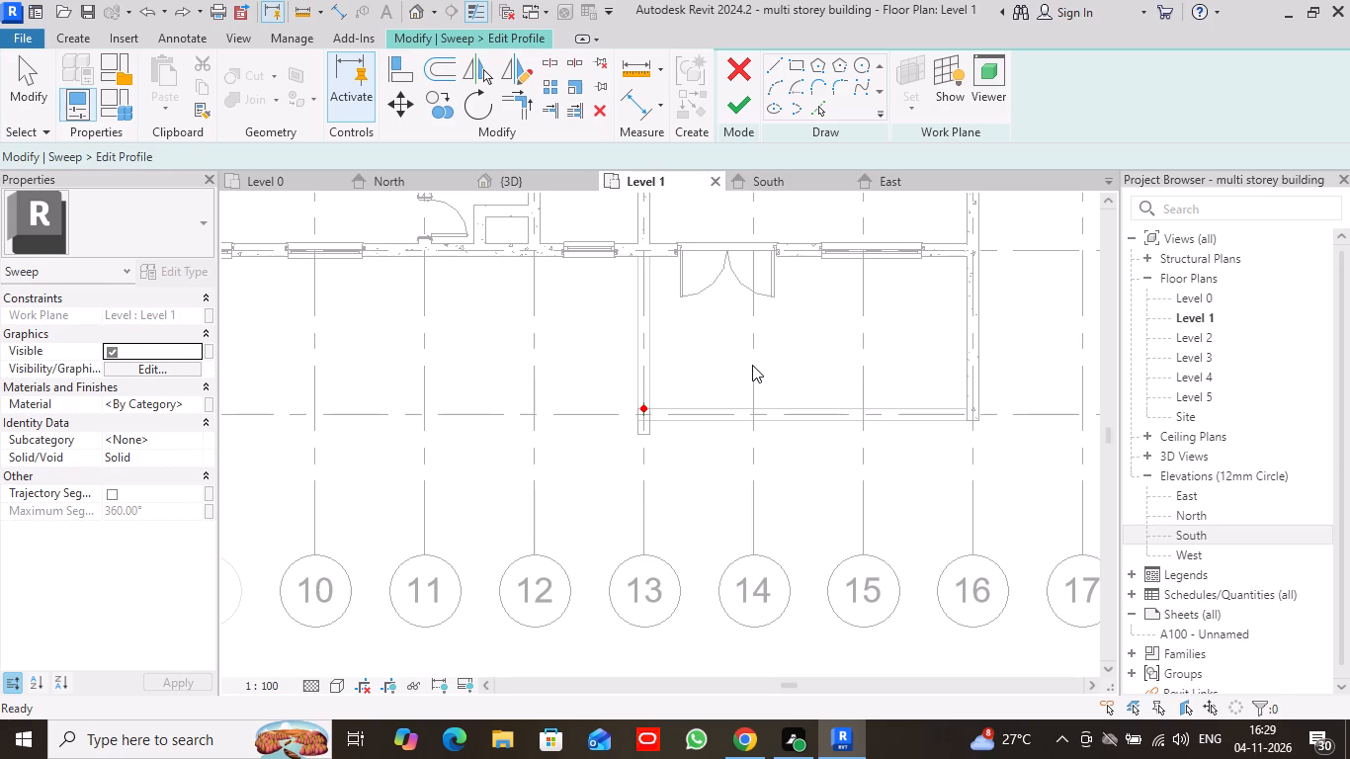
pyautogui.hotkey('ctrl', 'z')
pyautogui.hotkey('ctrl', 'z')
pyautogui.hotkey('ctrl', 'z')
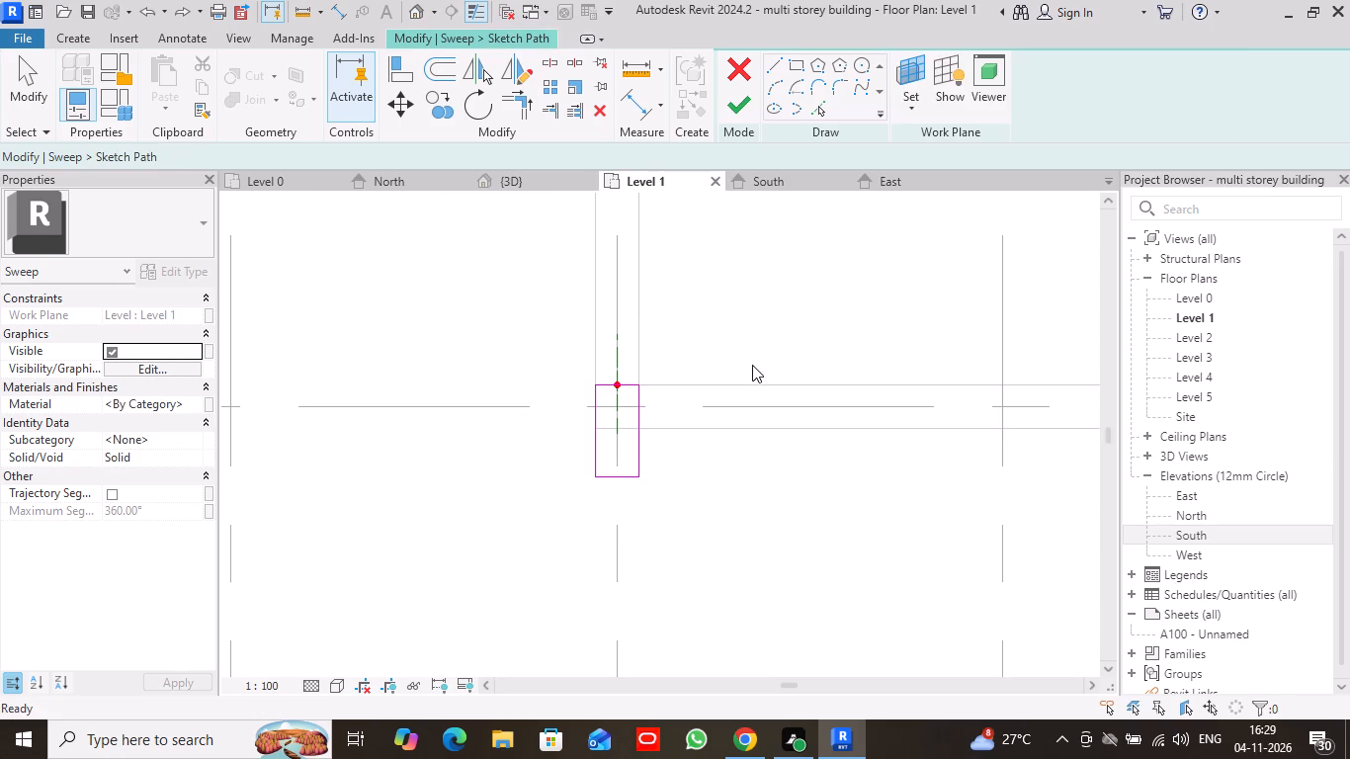
# Undo the rectangular sweep path lines around the corner column and the start of the path sketch.
pyautogui.hotkey('ctrl', 'z')
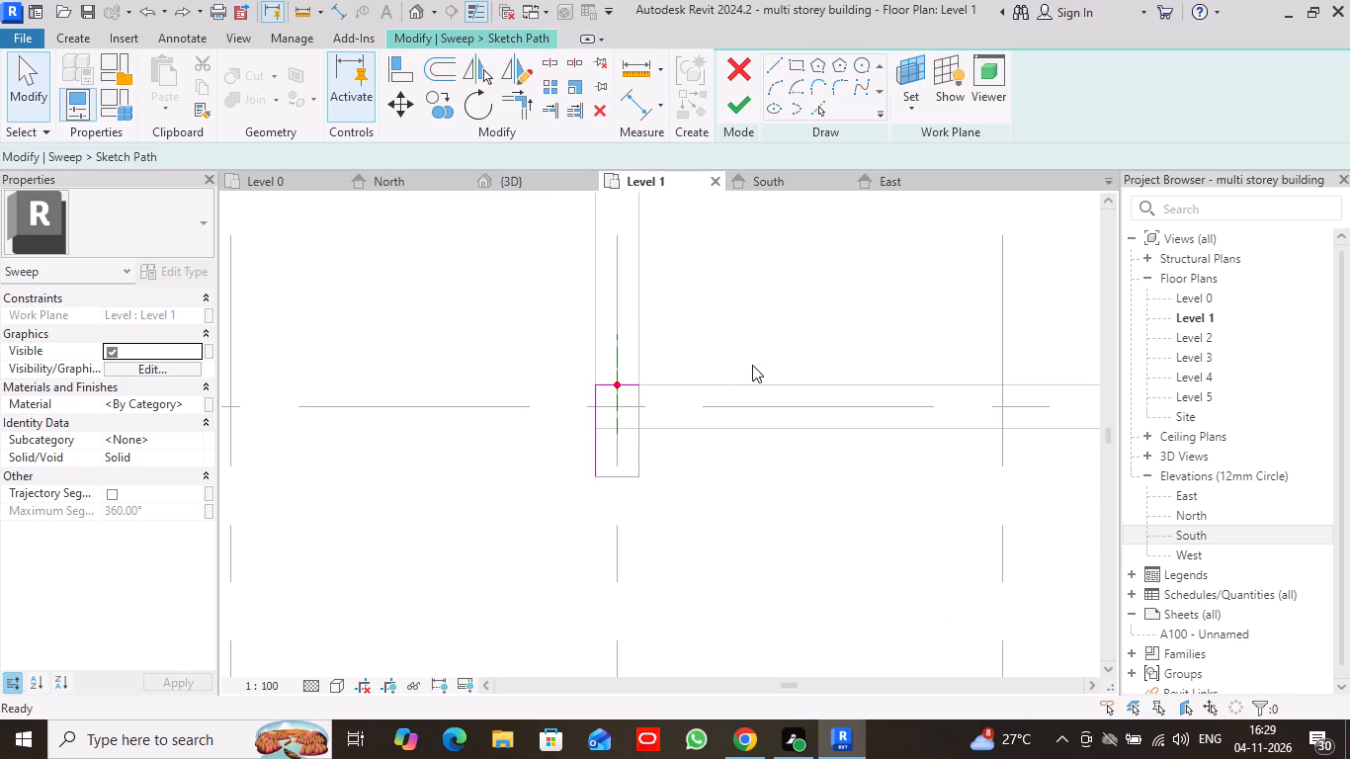
pyautogui.hotkey('ctrl', 'z')
pyautogui.hotkey('ctrl', 'z')
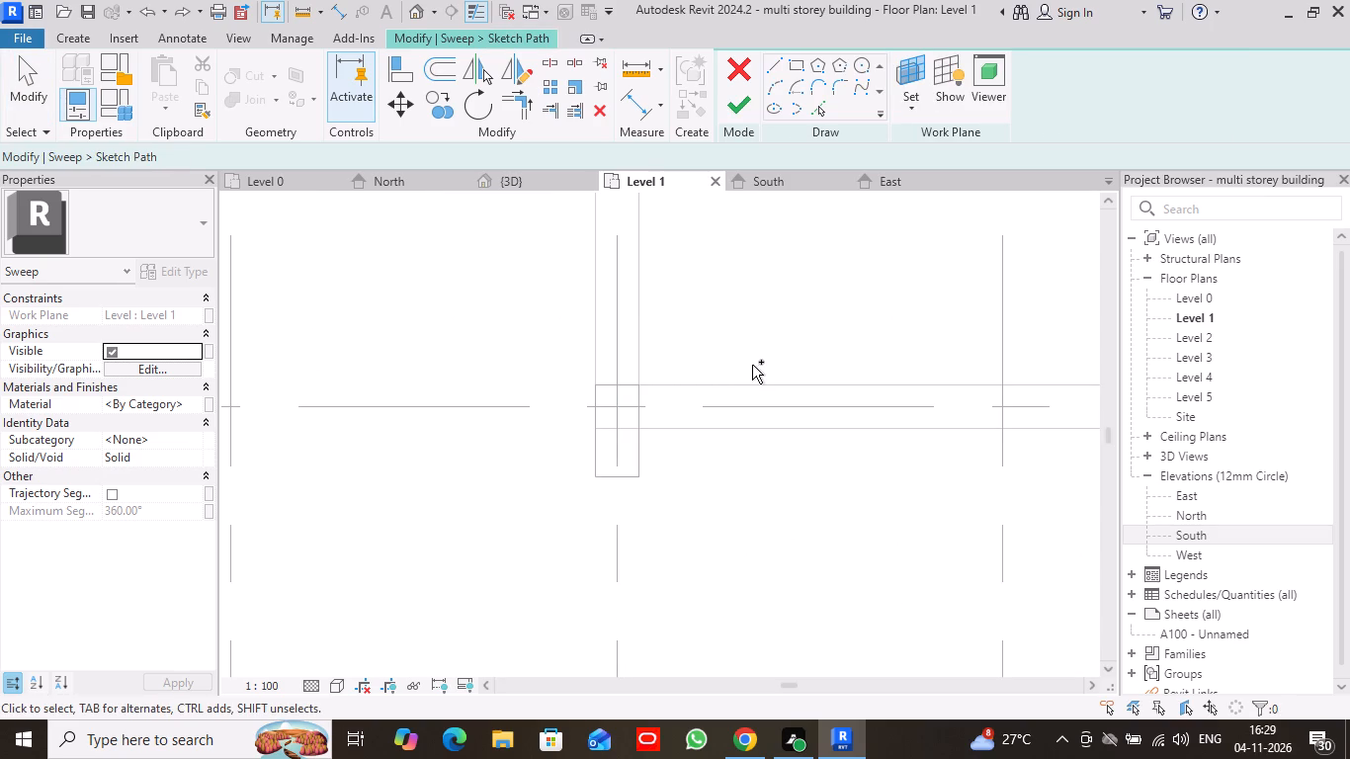
pyautogui.hotkey('ctrl', 'z')
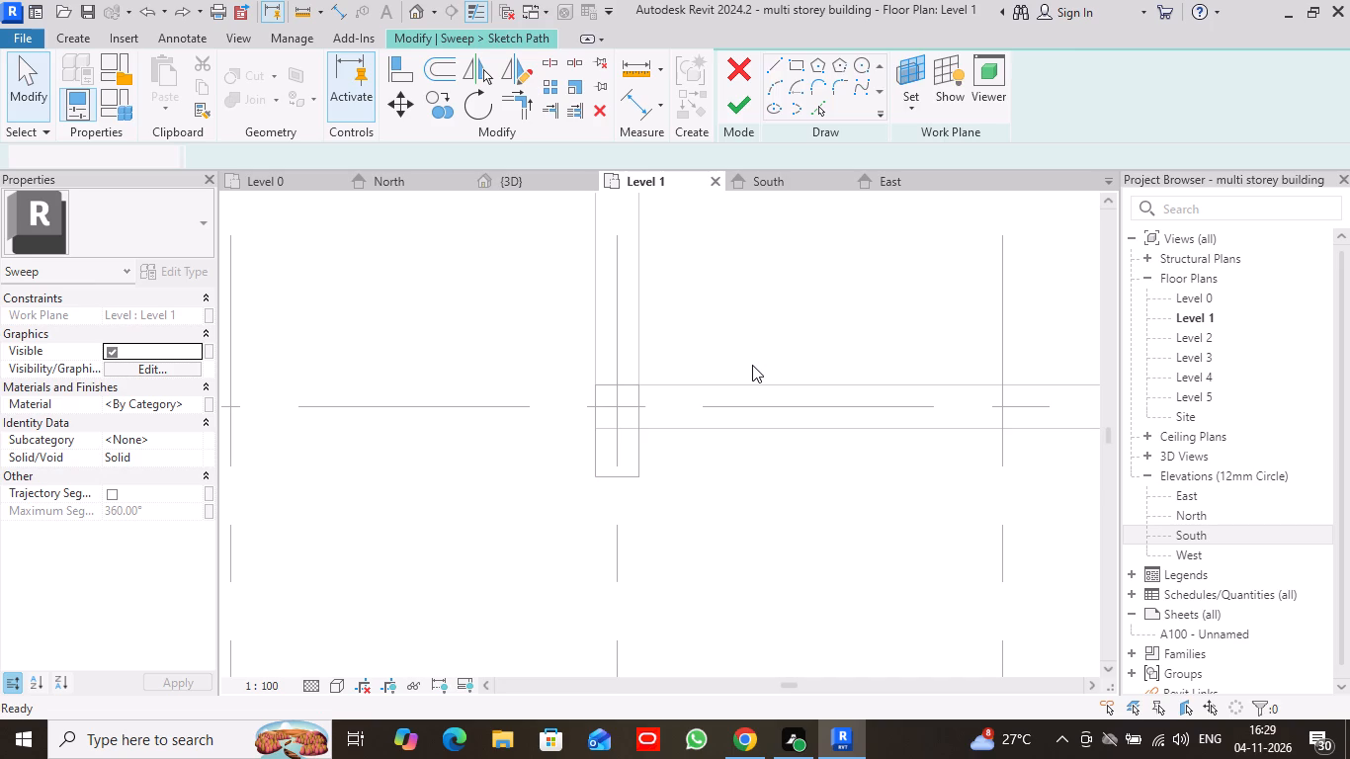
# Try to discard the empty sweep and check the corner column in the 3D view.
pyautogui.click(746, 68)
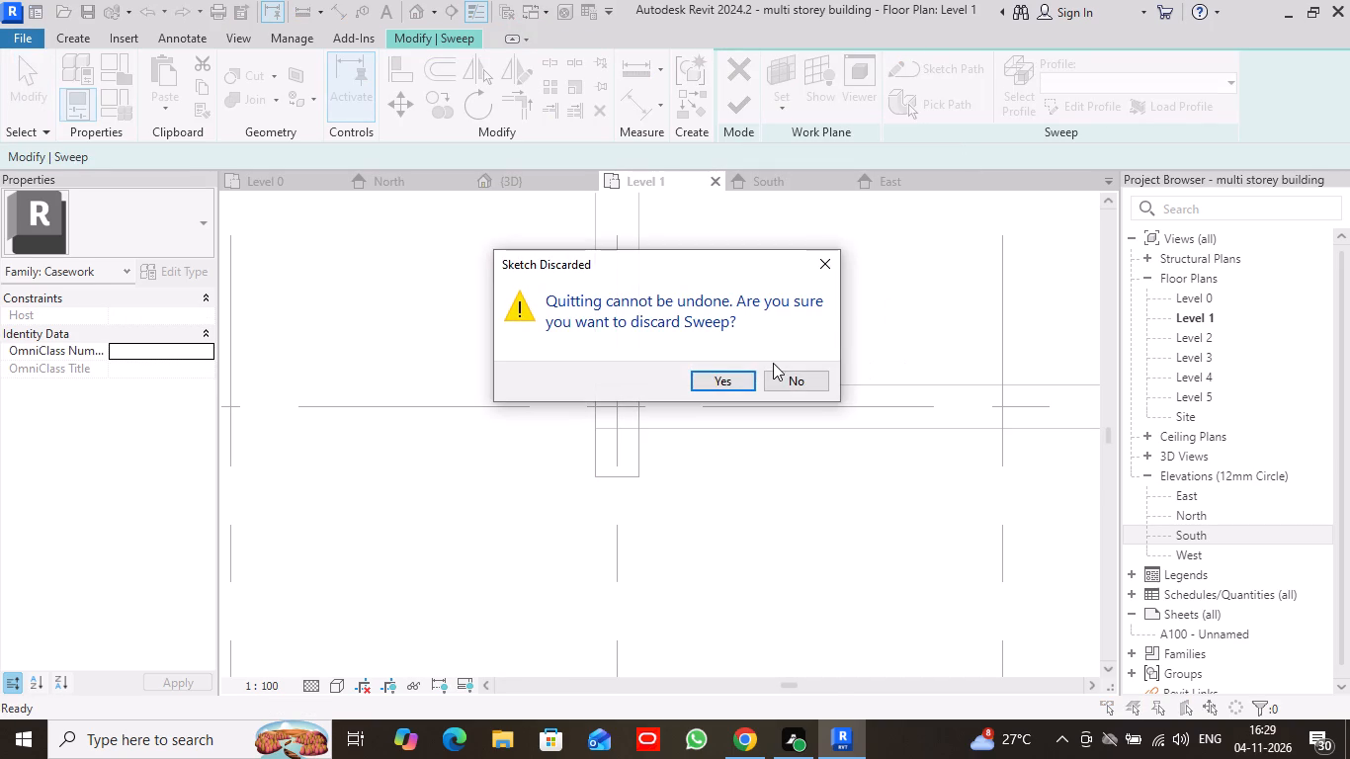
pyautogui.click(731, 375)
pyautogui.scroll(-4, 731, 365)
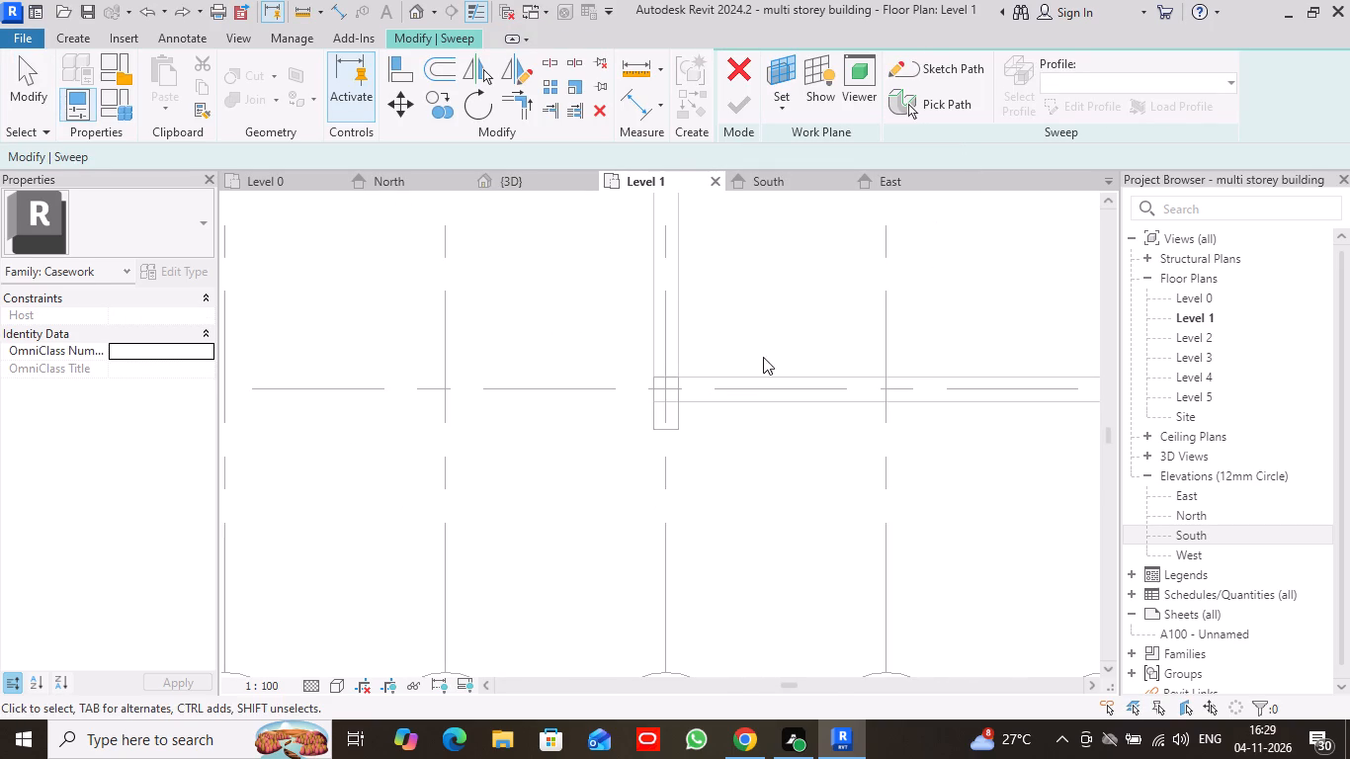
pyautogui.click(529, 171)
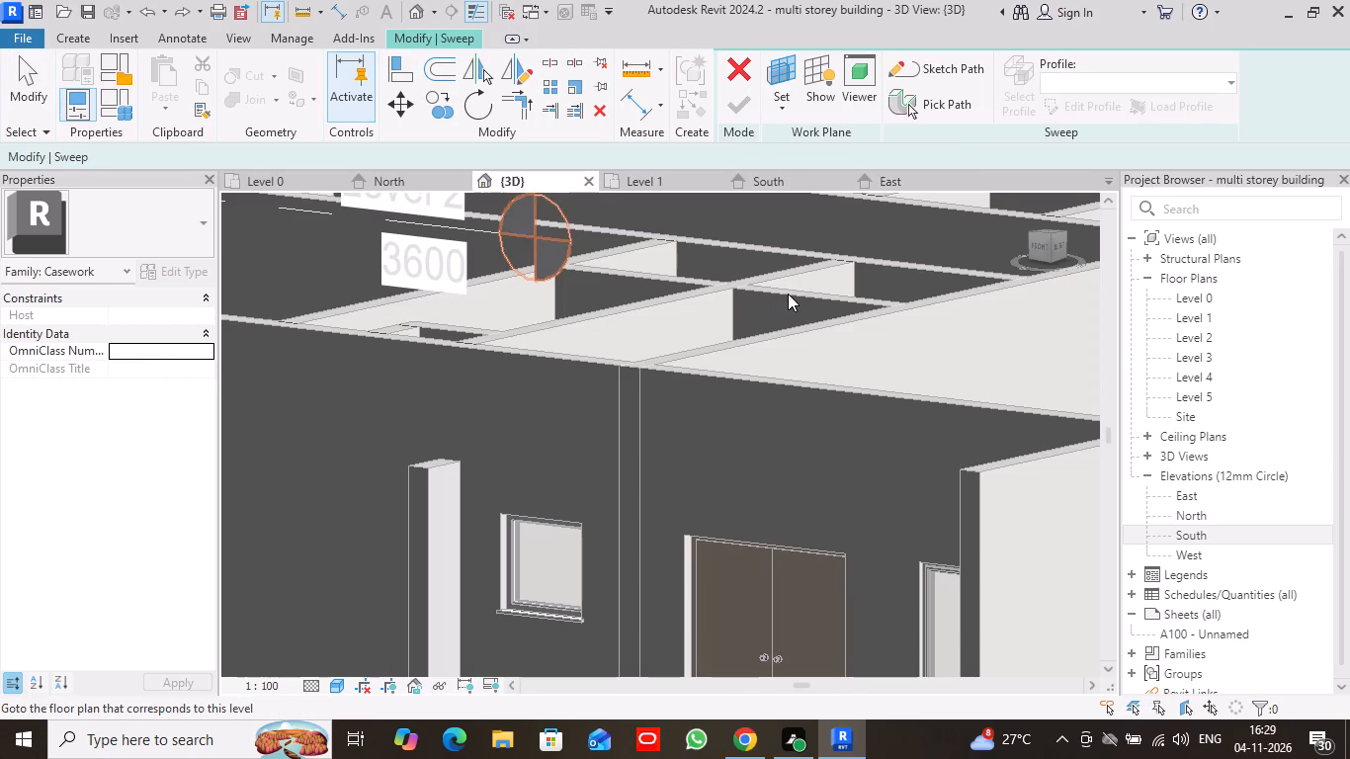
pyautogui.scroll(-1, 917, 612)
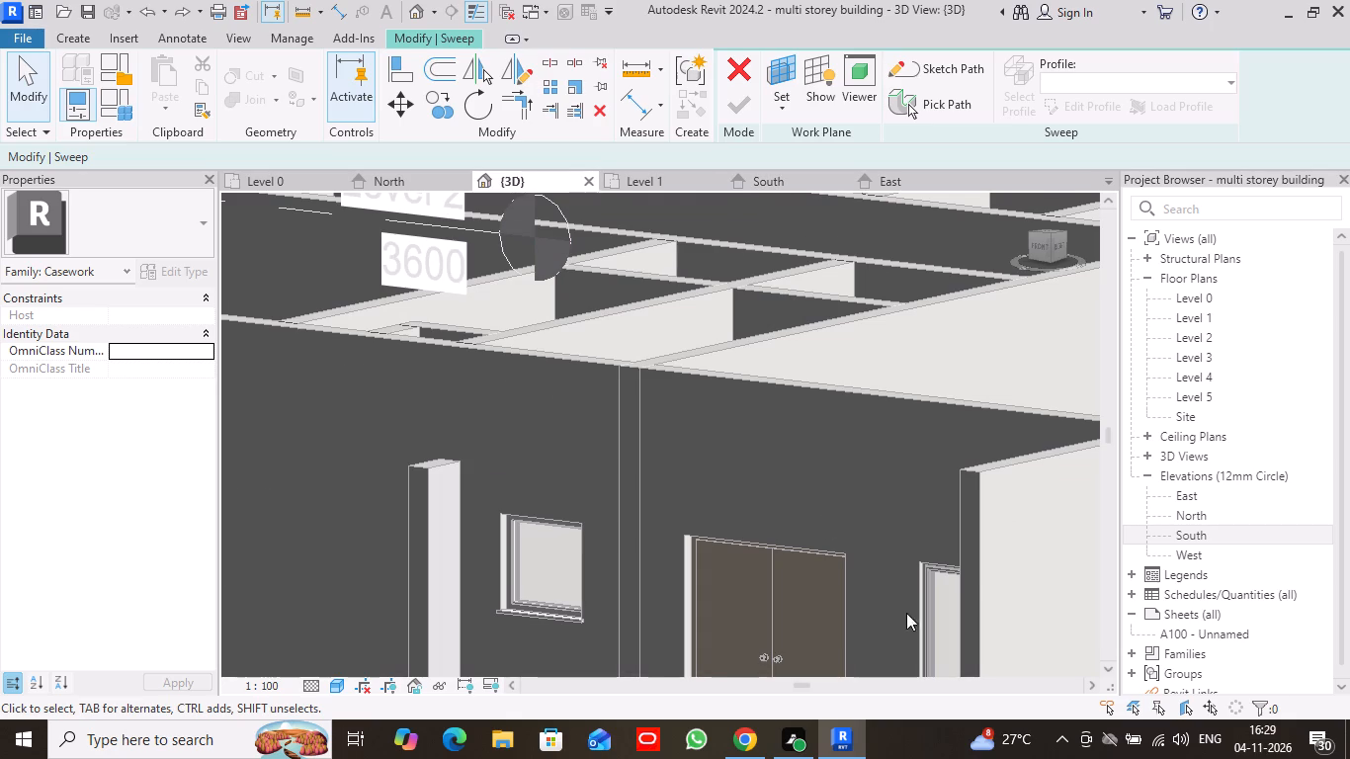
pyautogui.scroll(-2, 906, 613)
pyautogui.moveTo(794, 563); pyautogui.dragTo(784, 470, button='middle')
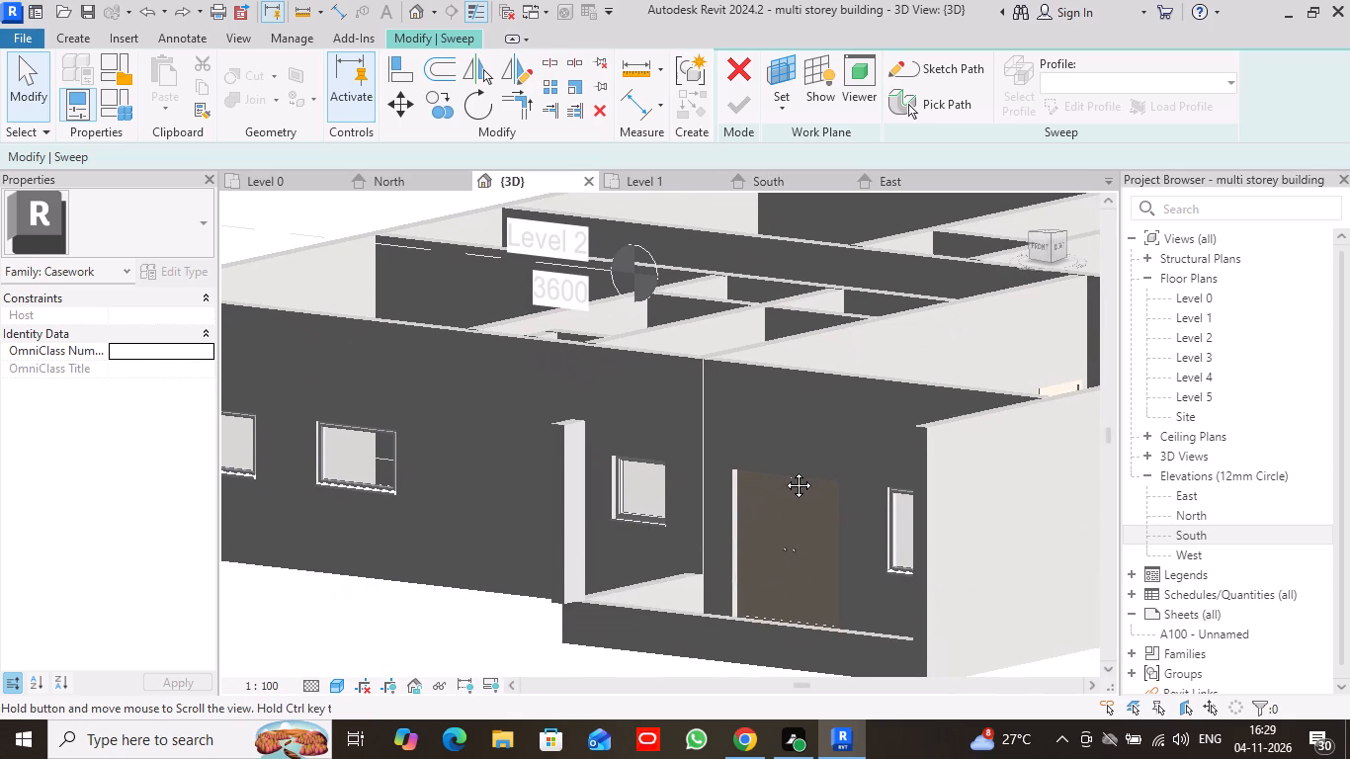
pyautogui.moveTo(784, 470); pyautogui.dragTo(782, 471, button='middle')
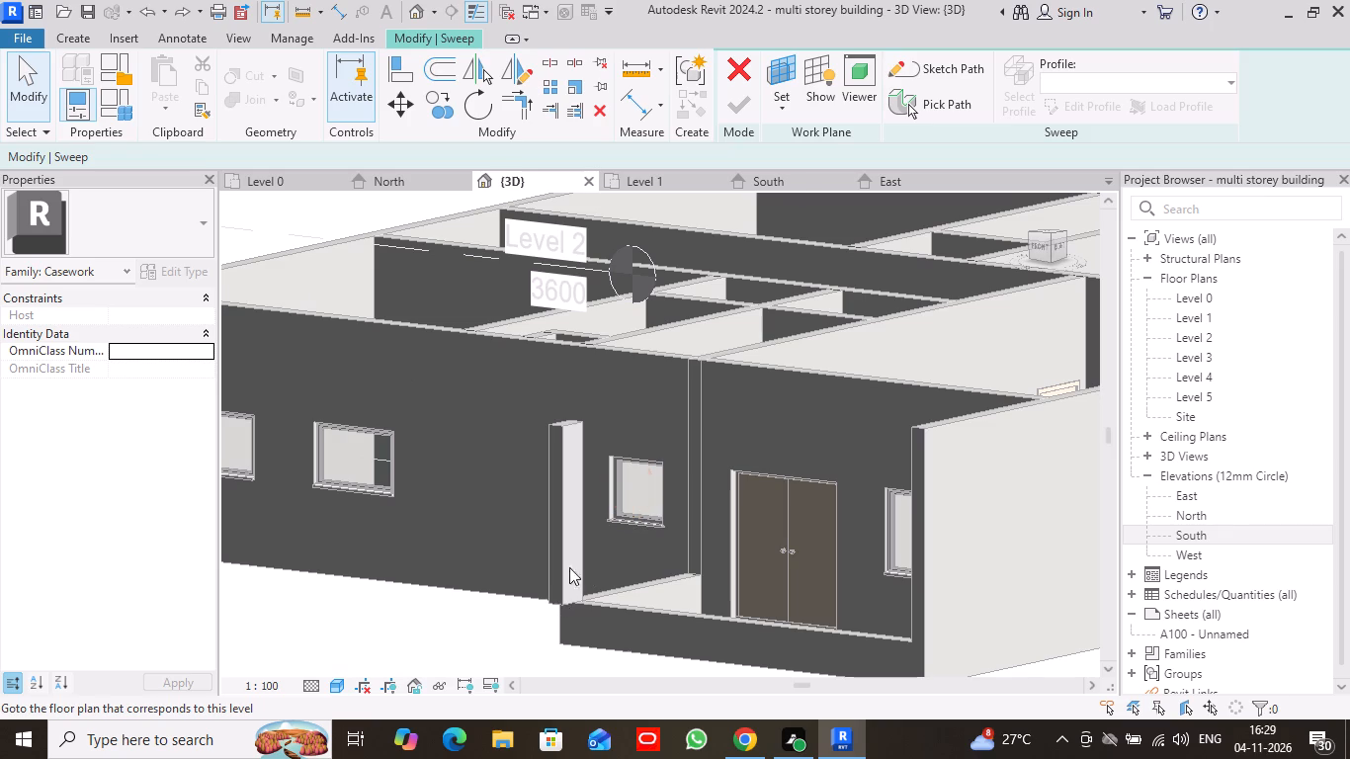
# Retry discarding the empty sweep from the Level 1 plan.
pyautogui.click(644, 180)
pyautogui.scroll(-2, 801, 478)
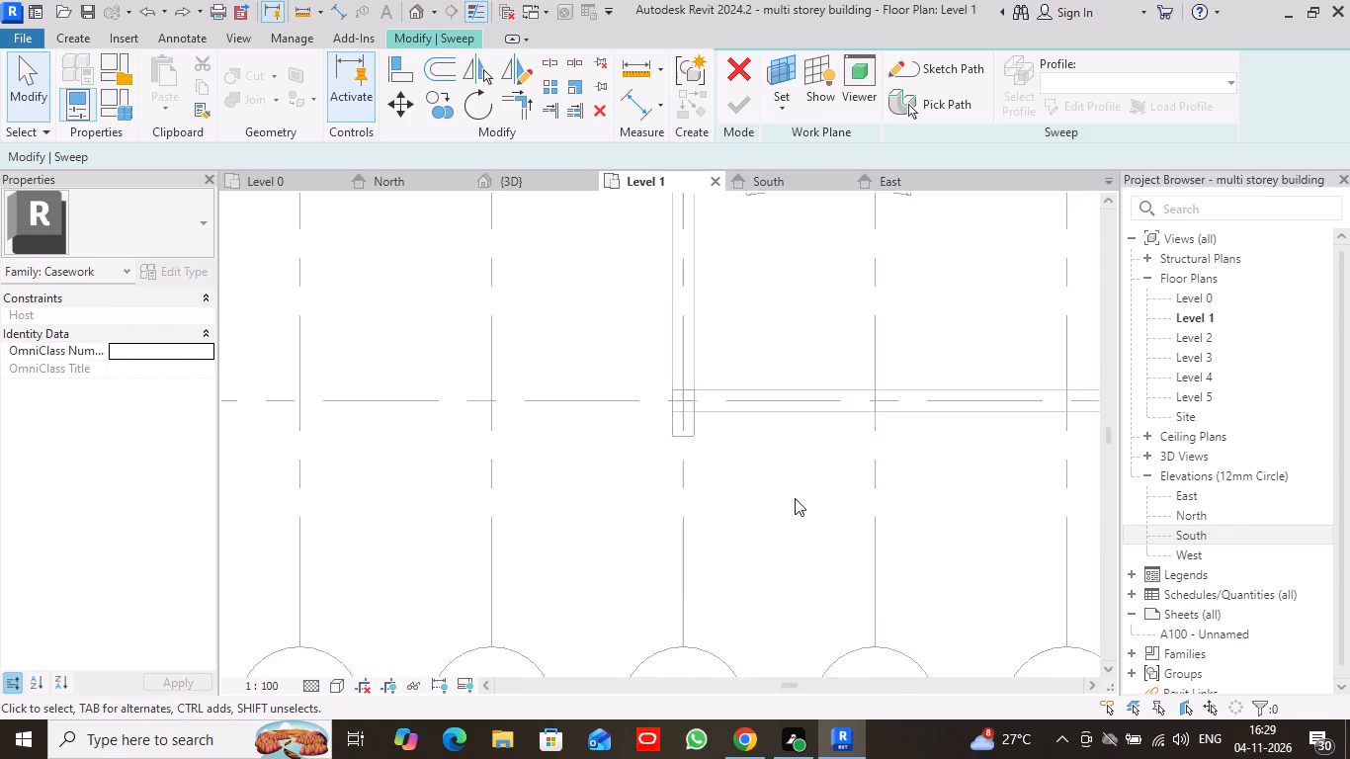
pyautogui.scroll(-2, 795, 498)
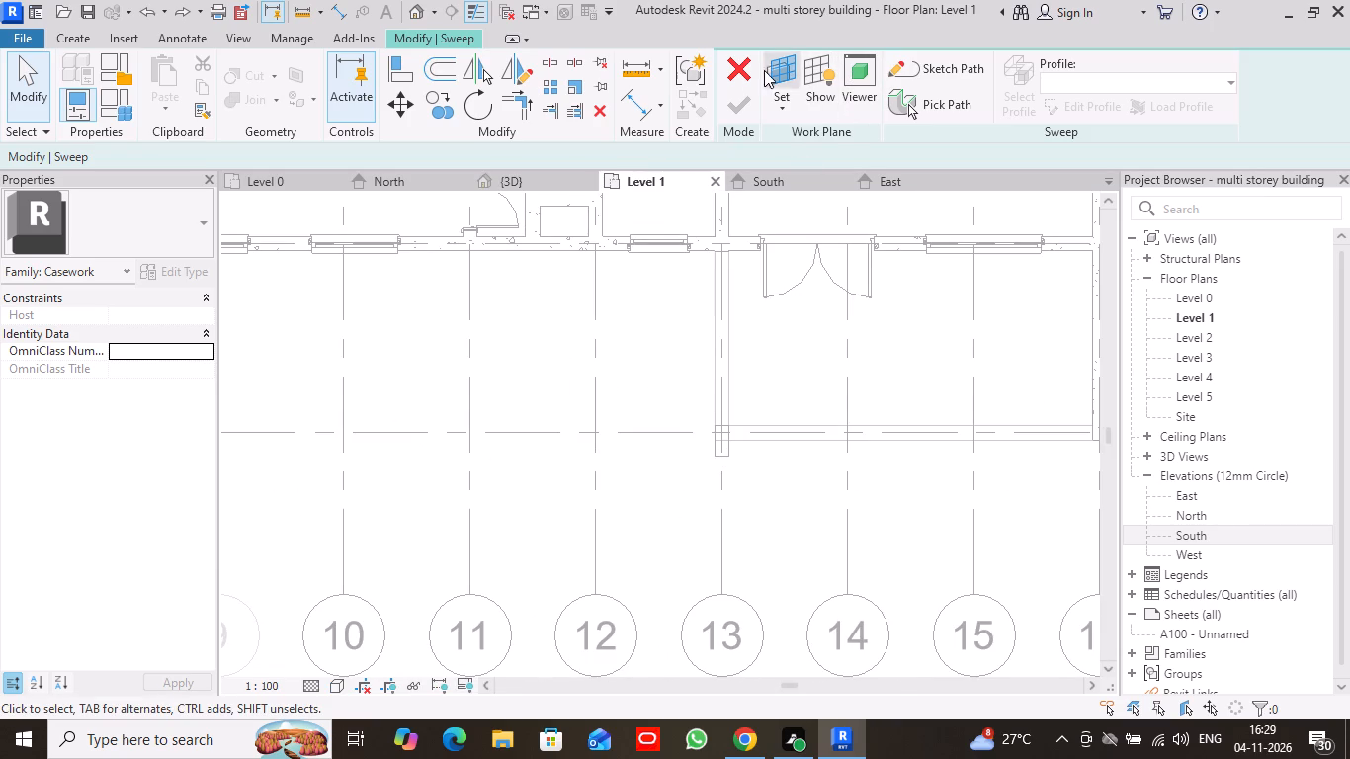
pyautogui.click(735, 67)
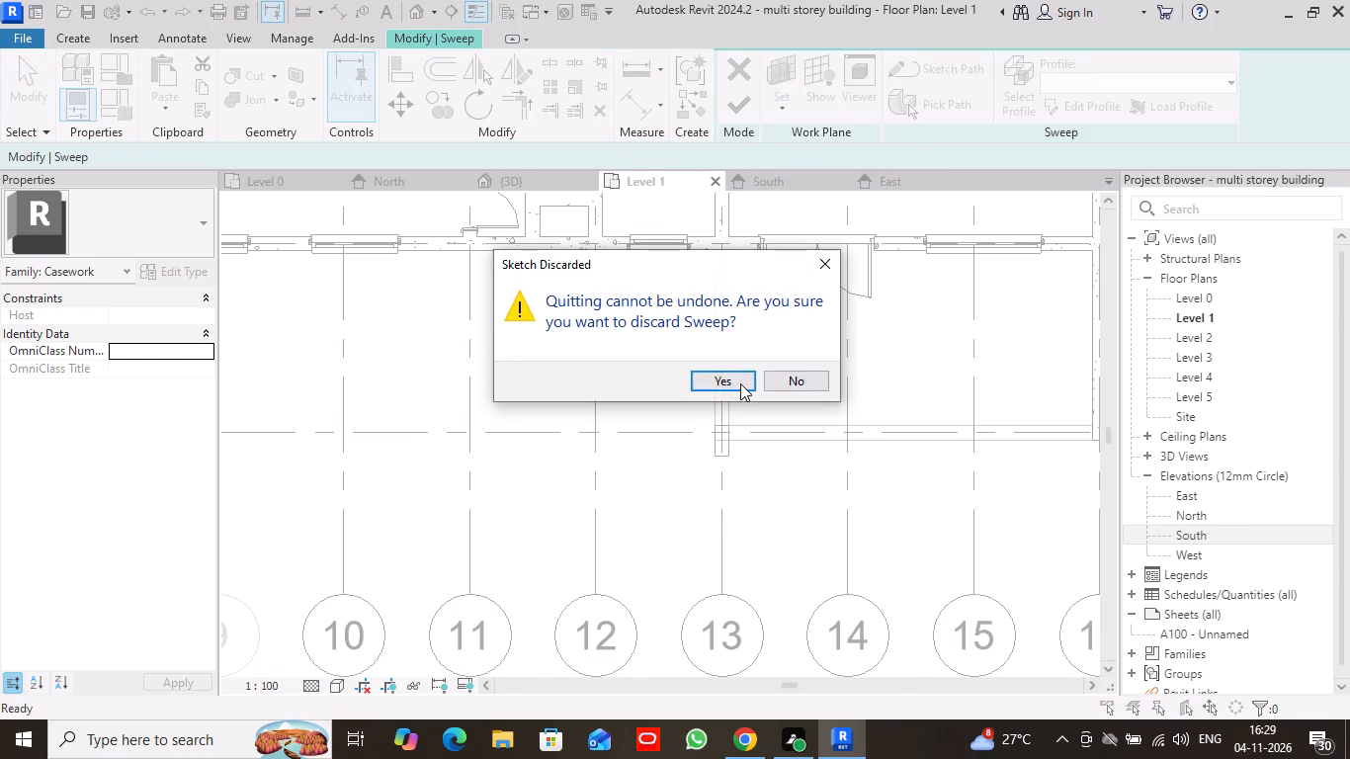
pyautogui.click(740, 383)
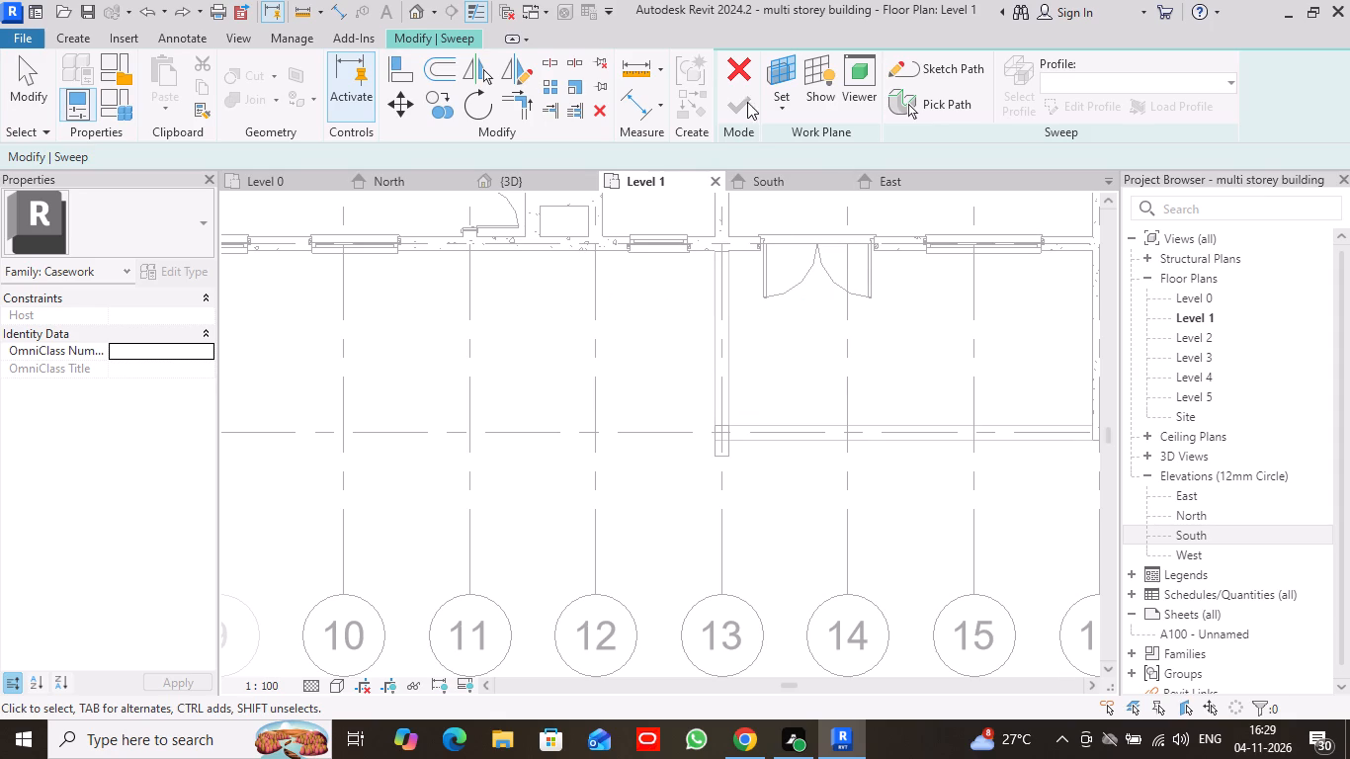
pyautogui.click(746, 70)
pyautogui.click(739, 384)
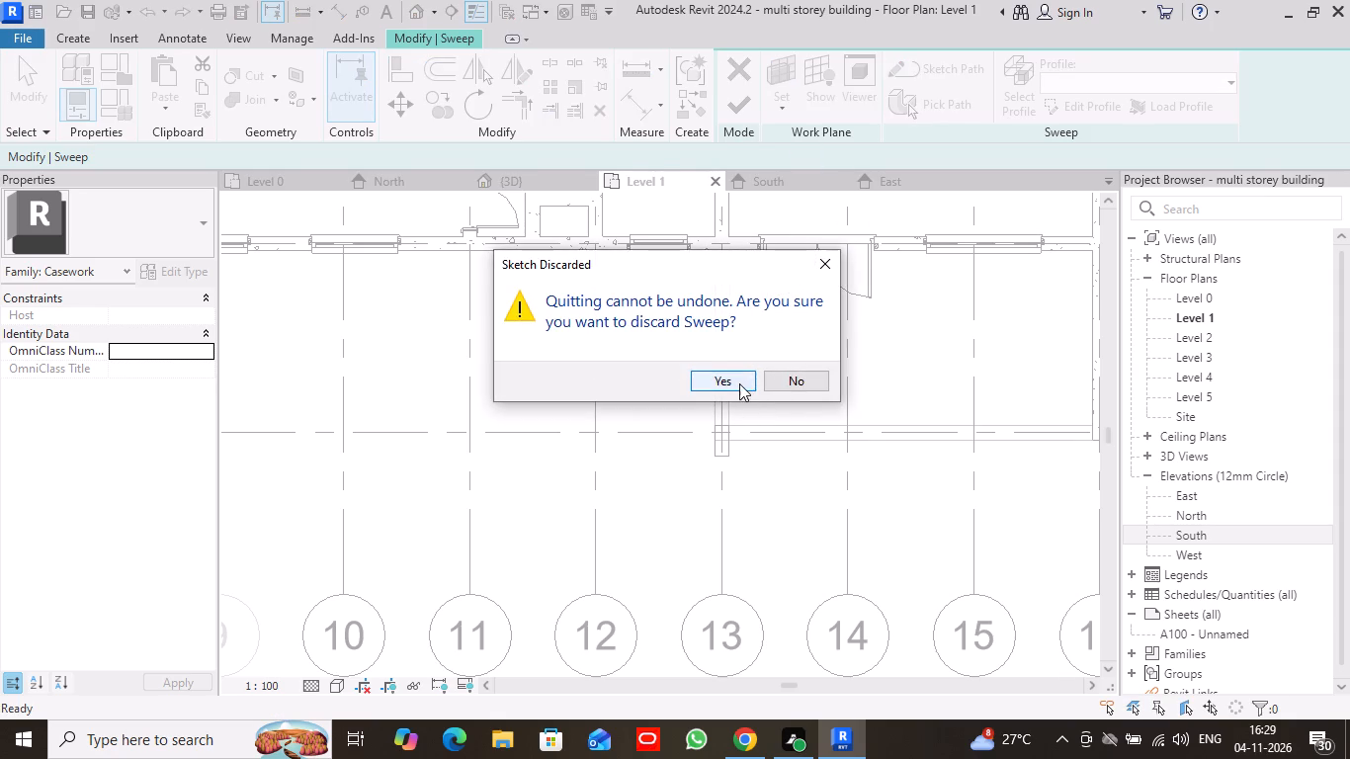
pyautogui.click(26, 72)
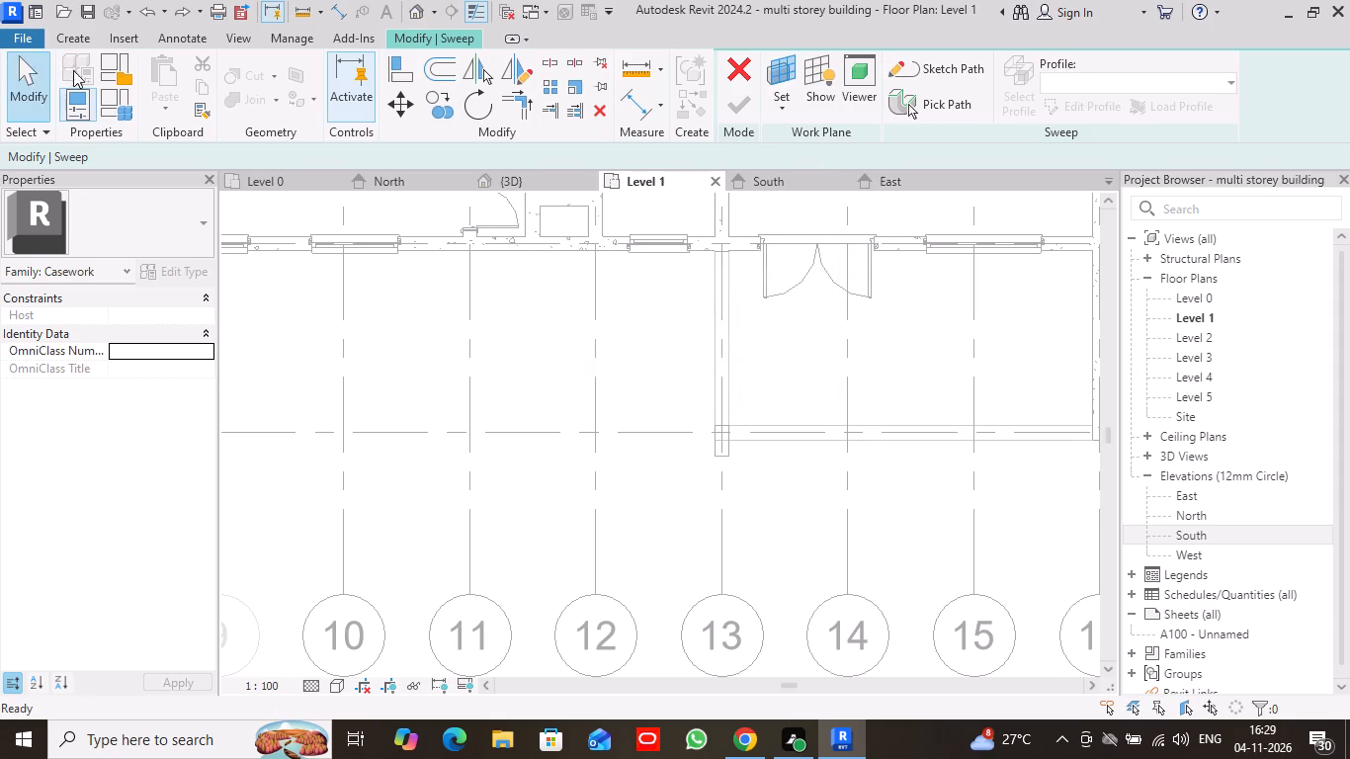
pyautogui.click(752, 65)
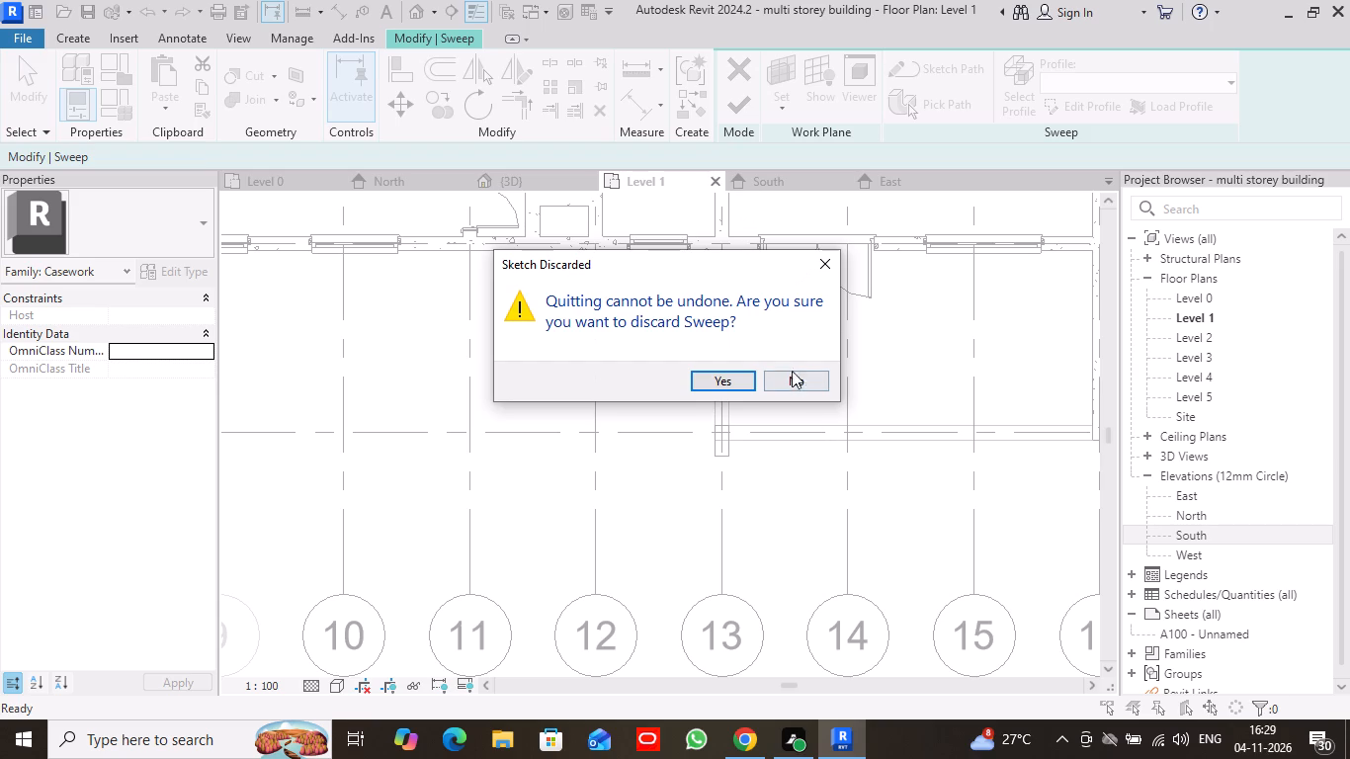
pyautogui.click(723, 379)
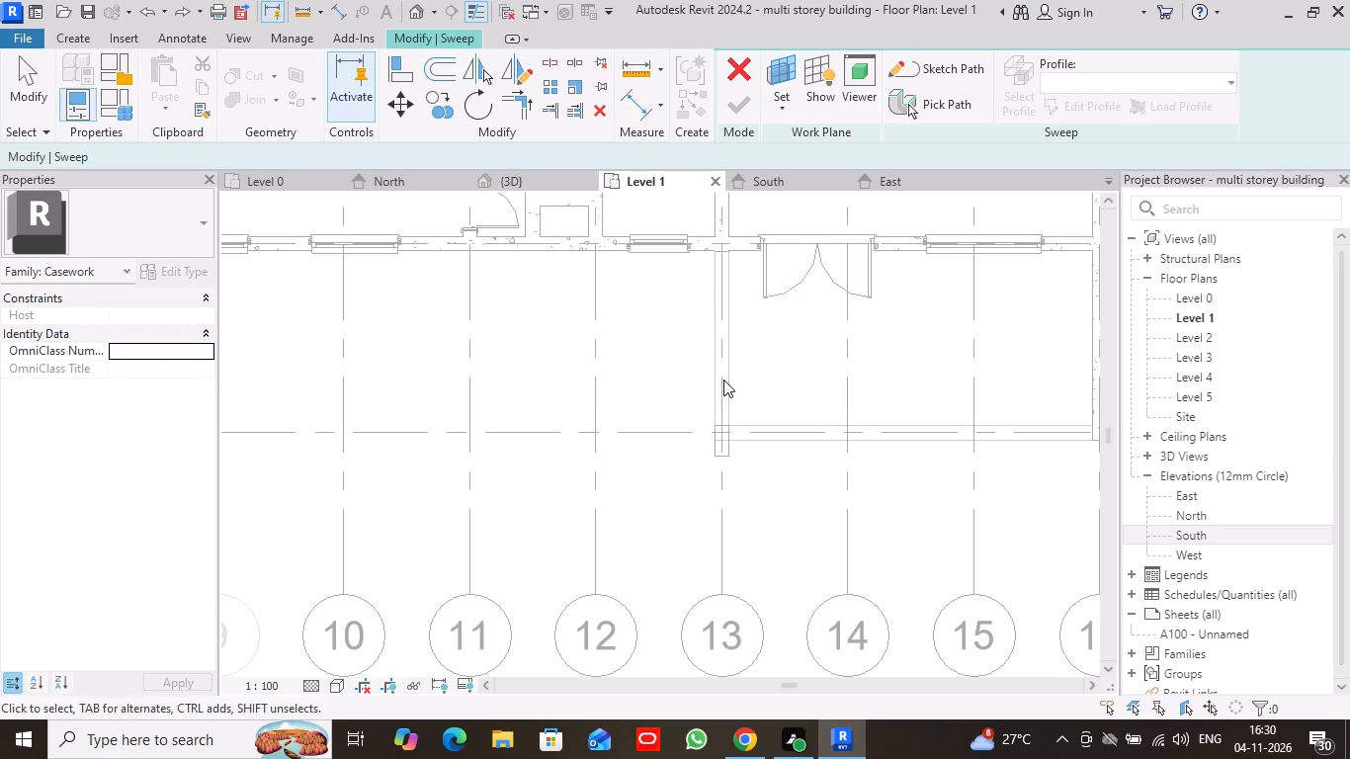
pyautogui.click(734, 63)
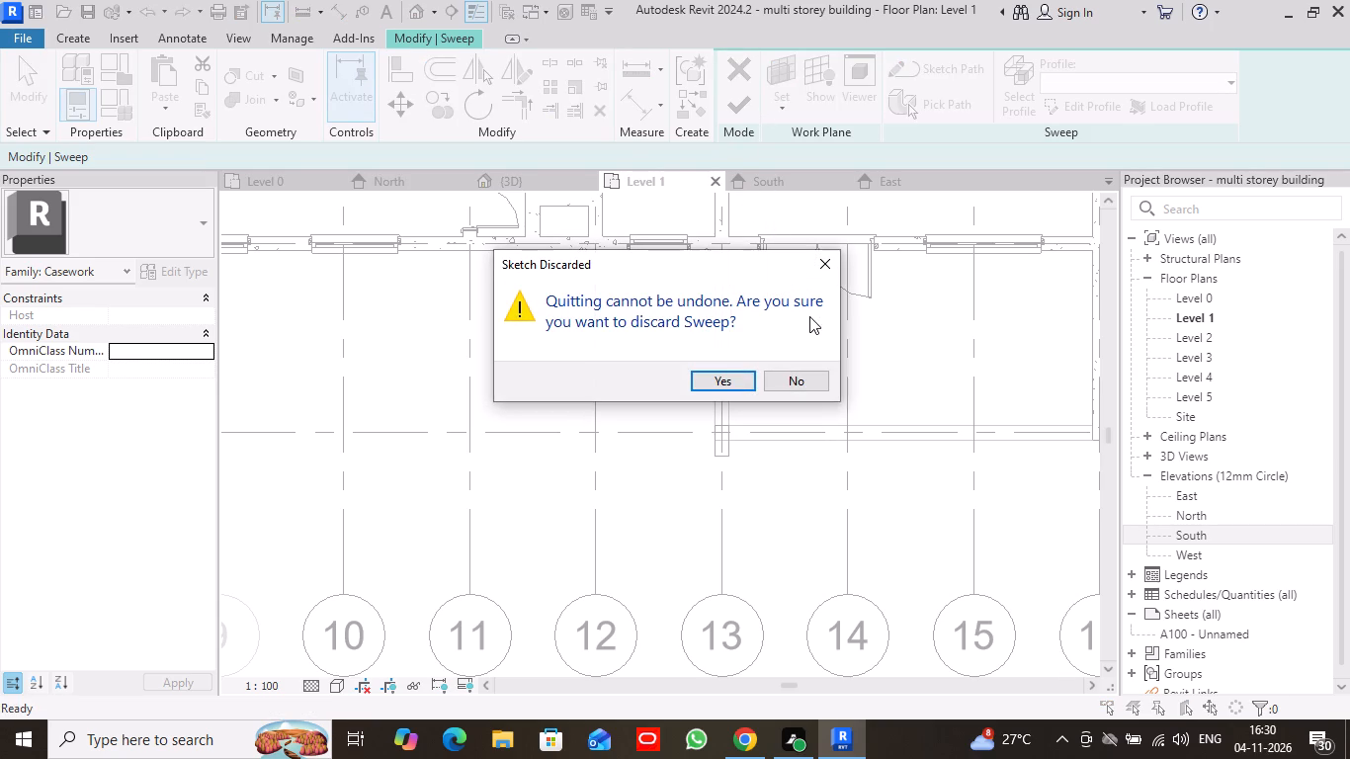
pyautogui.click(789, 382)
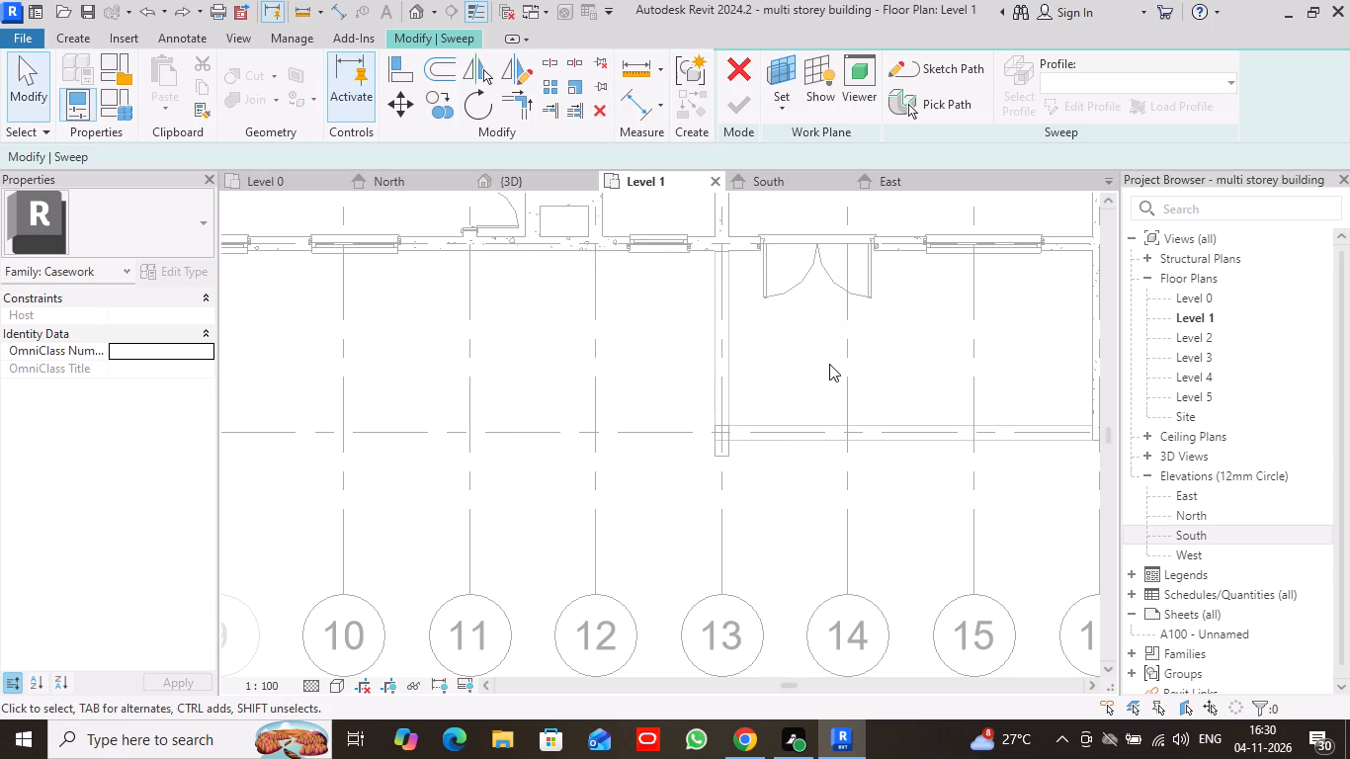
# Undo the start of the sweep to return to the in-place model editor.
pyautogui.hotkey('ctrl', 'z')
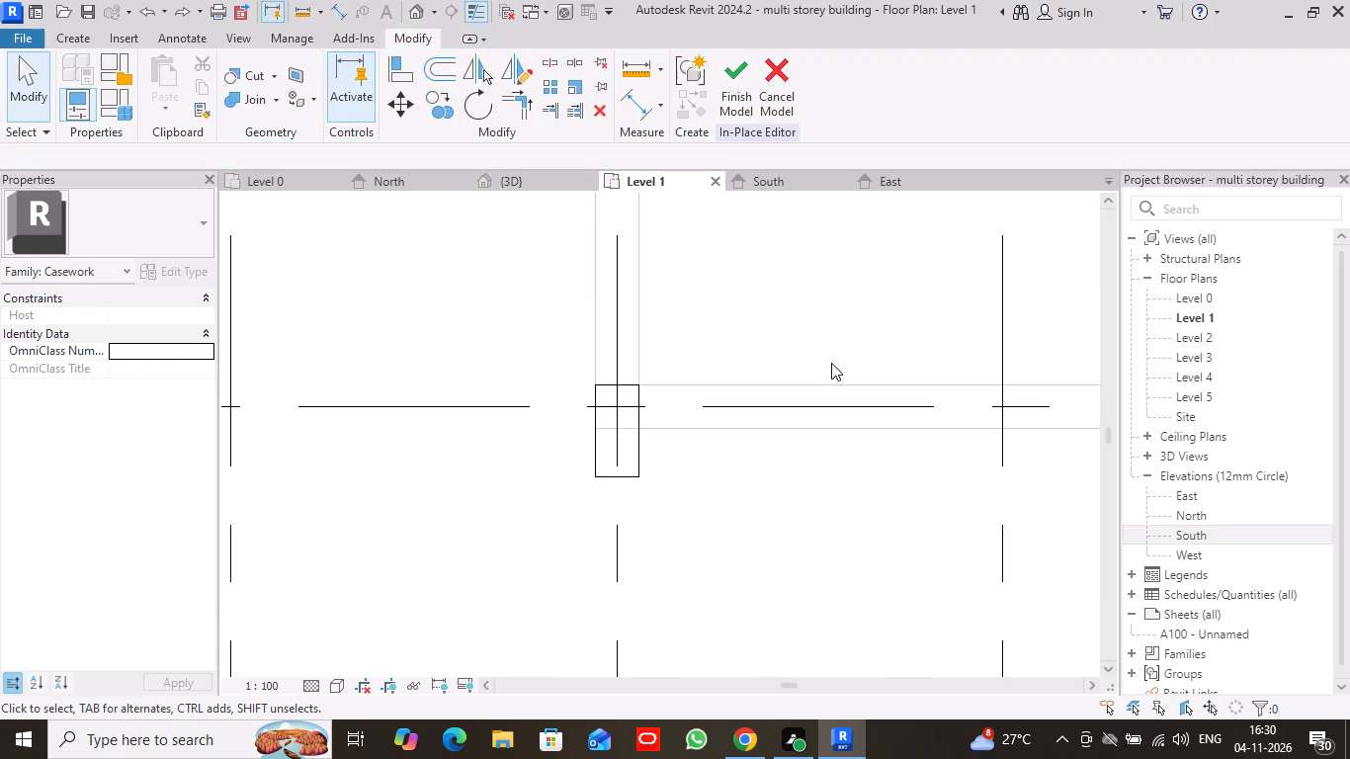
# Undo the corner column's extrusion, including its extrusion end value and all lines of its rectangular outline.
pyautogui.hotkey('ctrl', 'z')
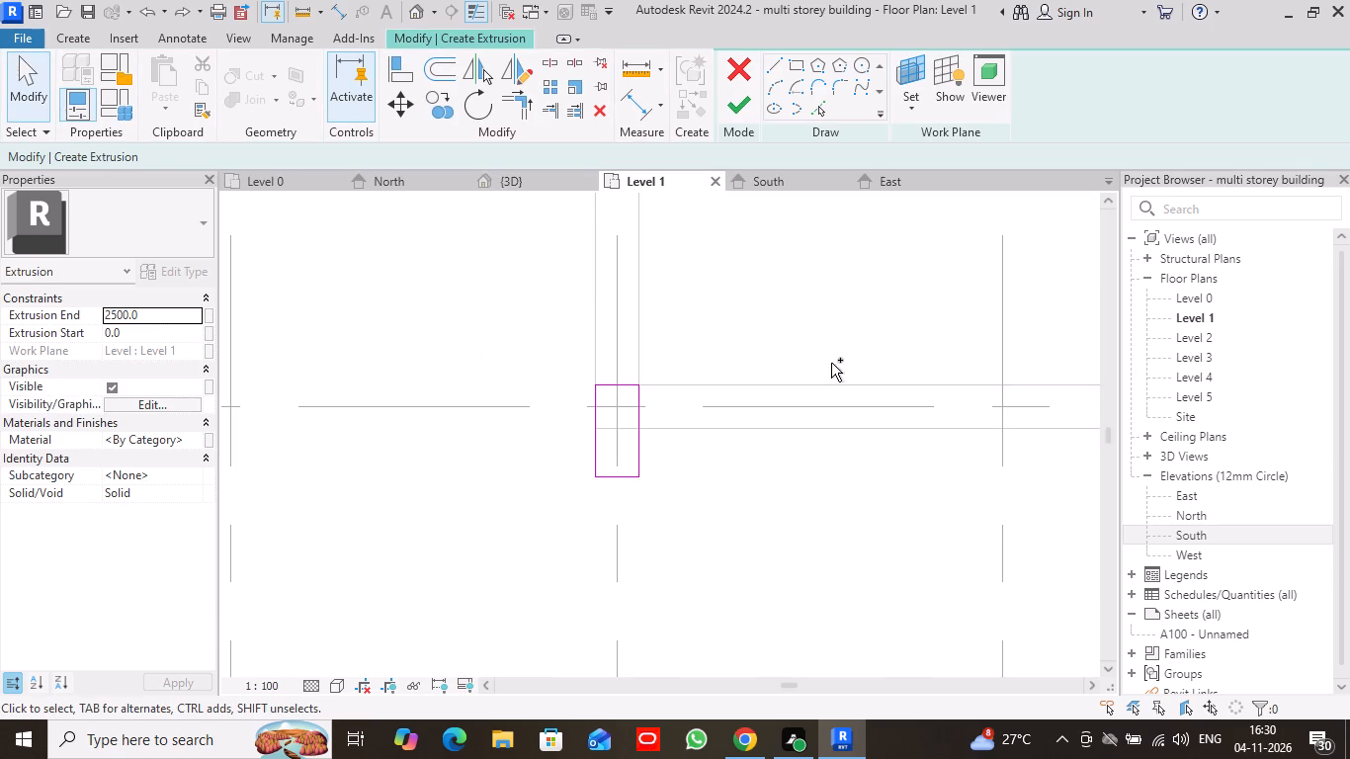
pyautogui.hotkey('ctrl', 'z')
pyautogui.hotkey('ctrl', 'z')
pyautogui.hotkey('ctrl', 'z')
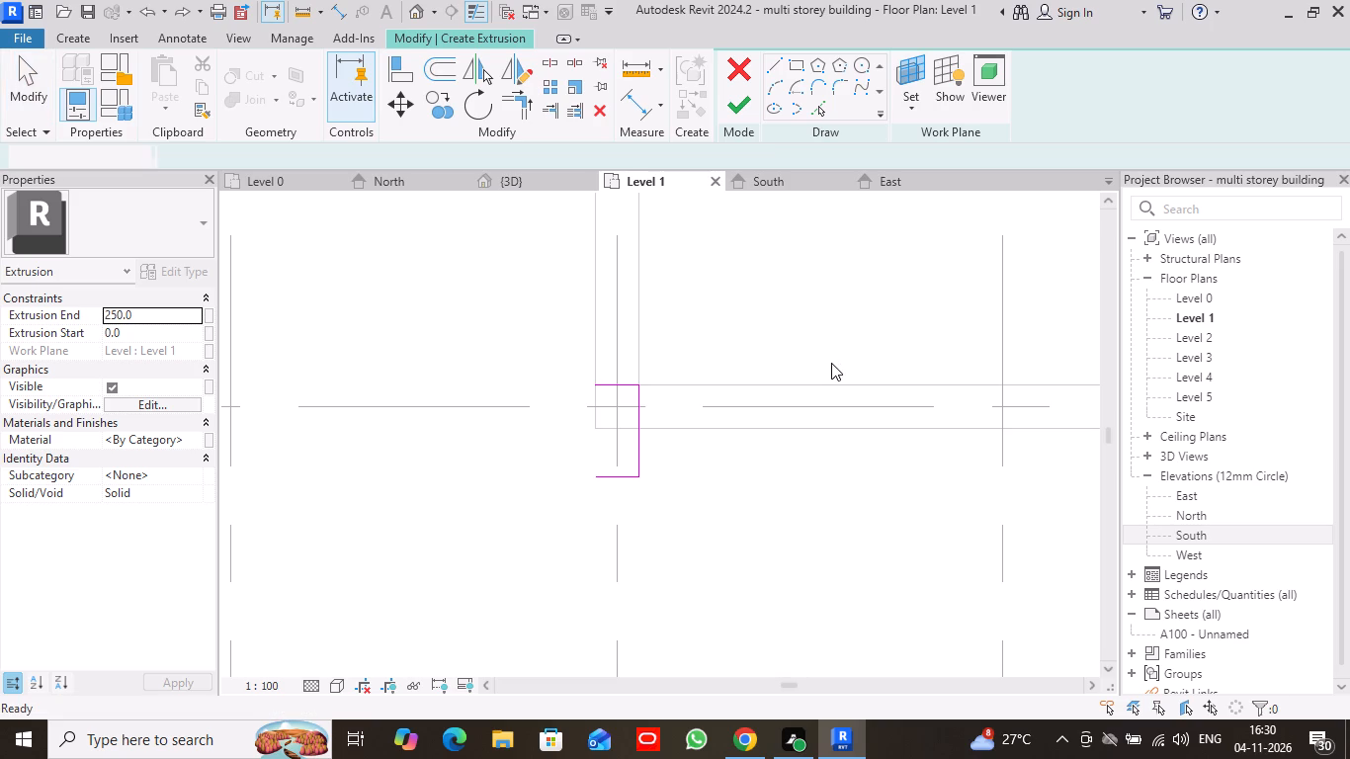
pyautogui.hotkey('ctrl', 'z')
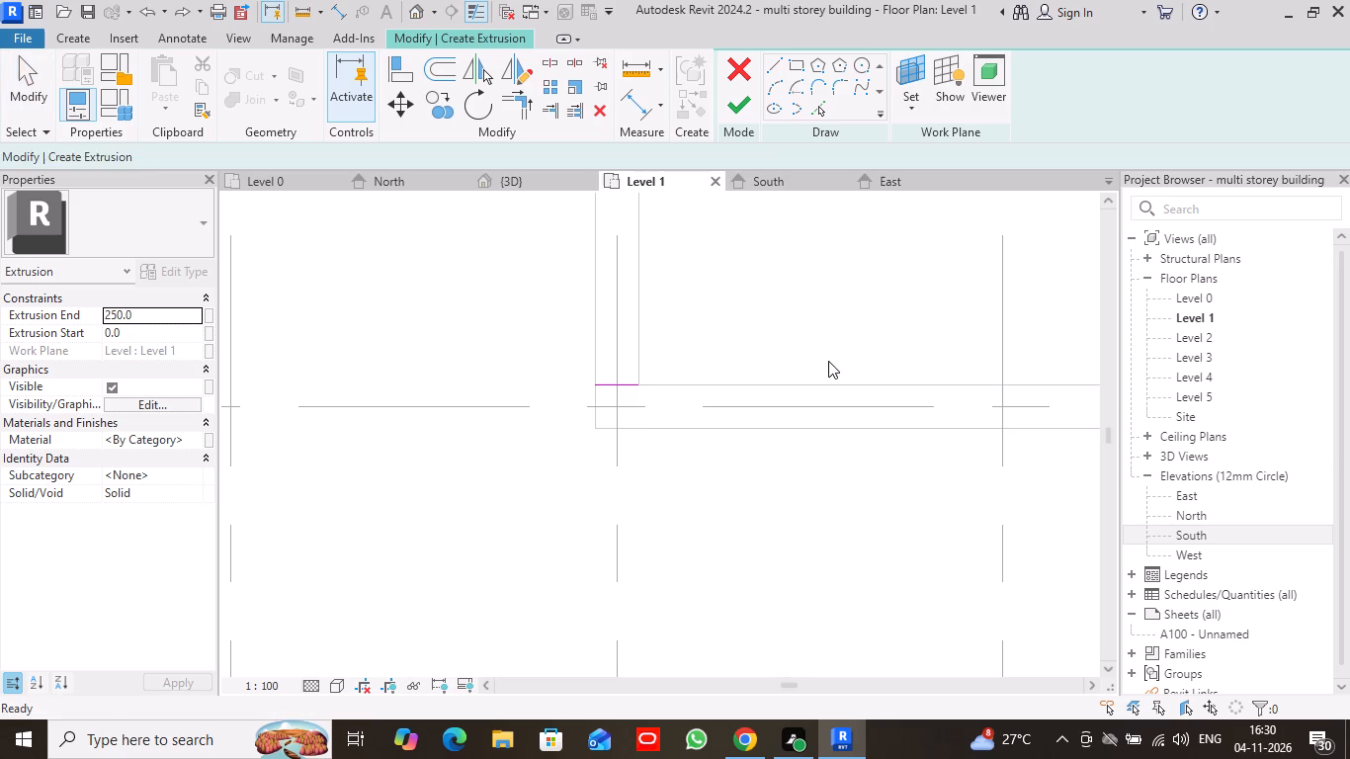
pyautogui.hotkey('ctrl', 'z')
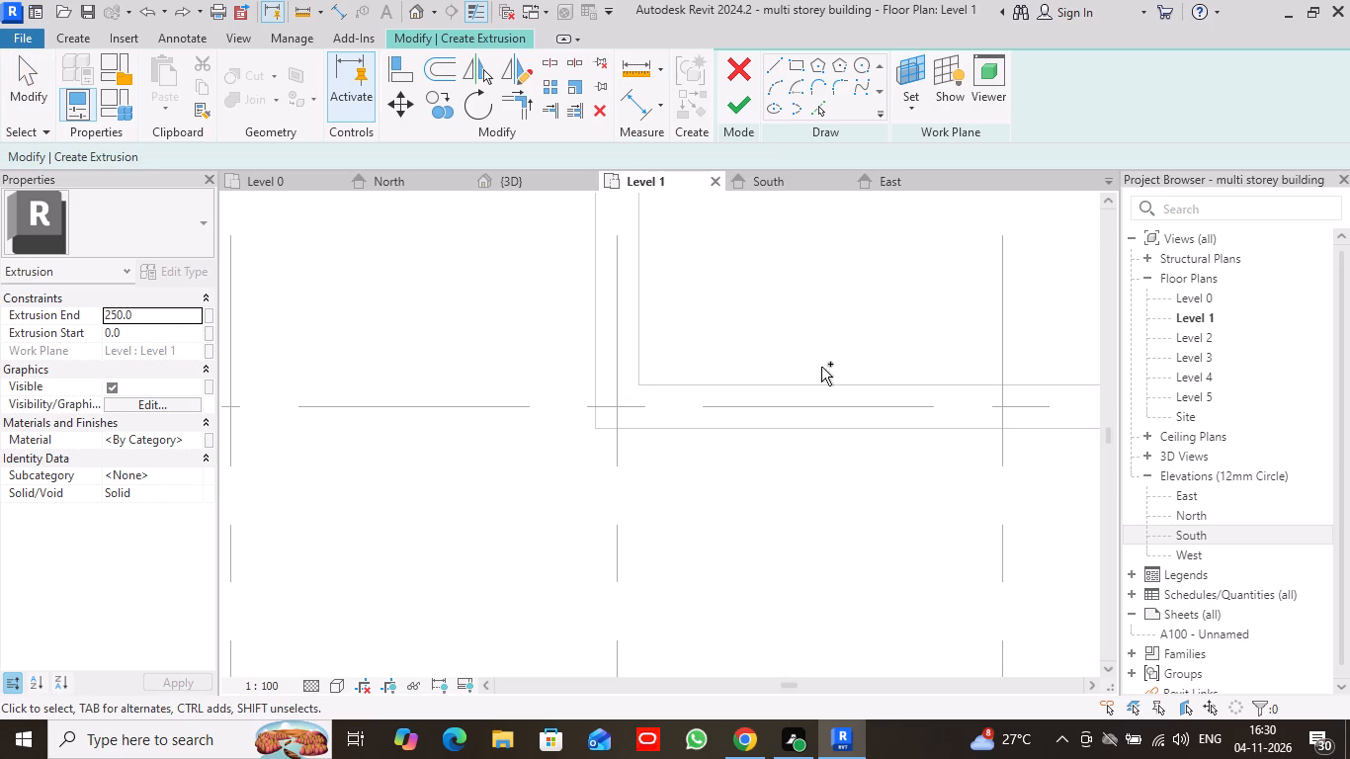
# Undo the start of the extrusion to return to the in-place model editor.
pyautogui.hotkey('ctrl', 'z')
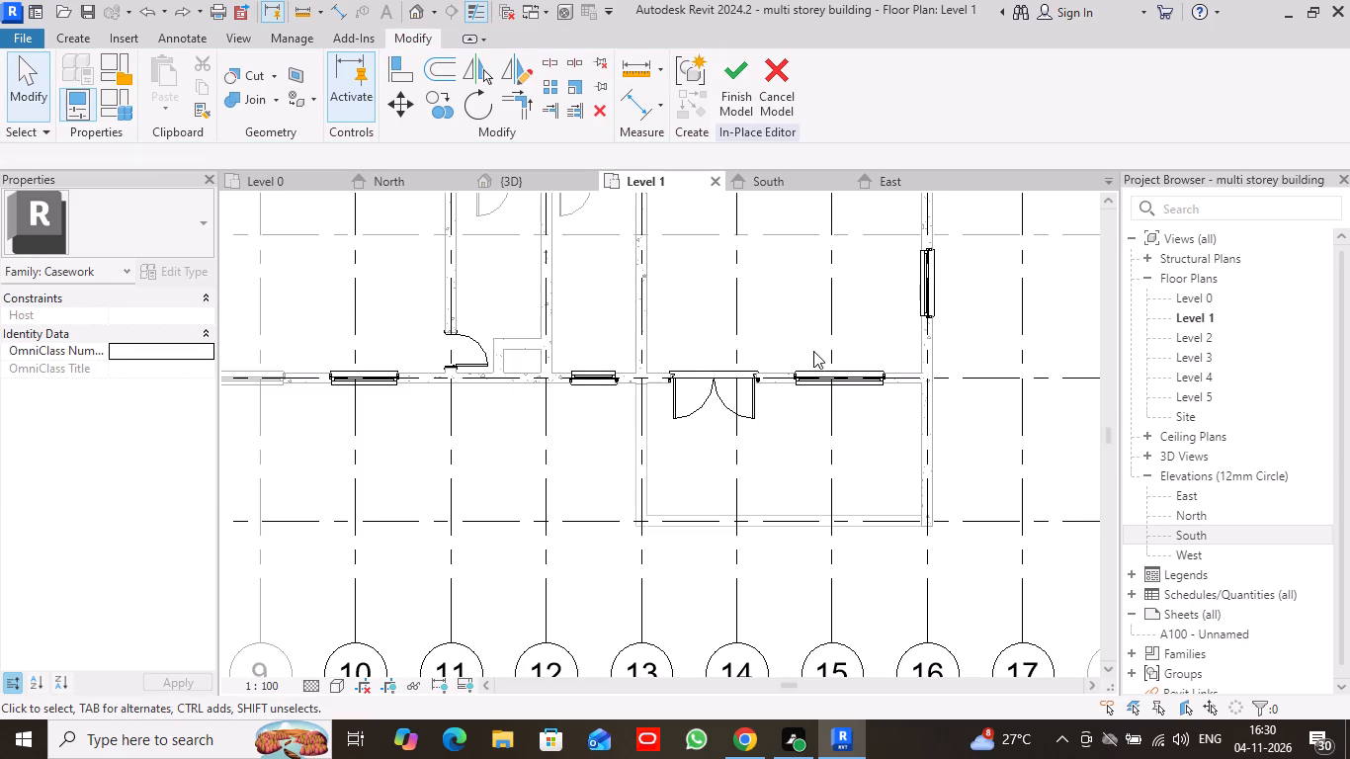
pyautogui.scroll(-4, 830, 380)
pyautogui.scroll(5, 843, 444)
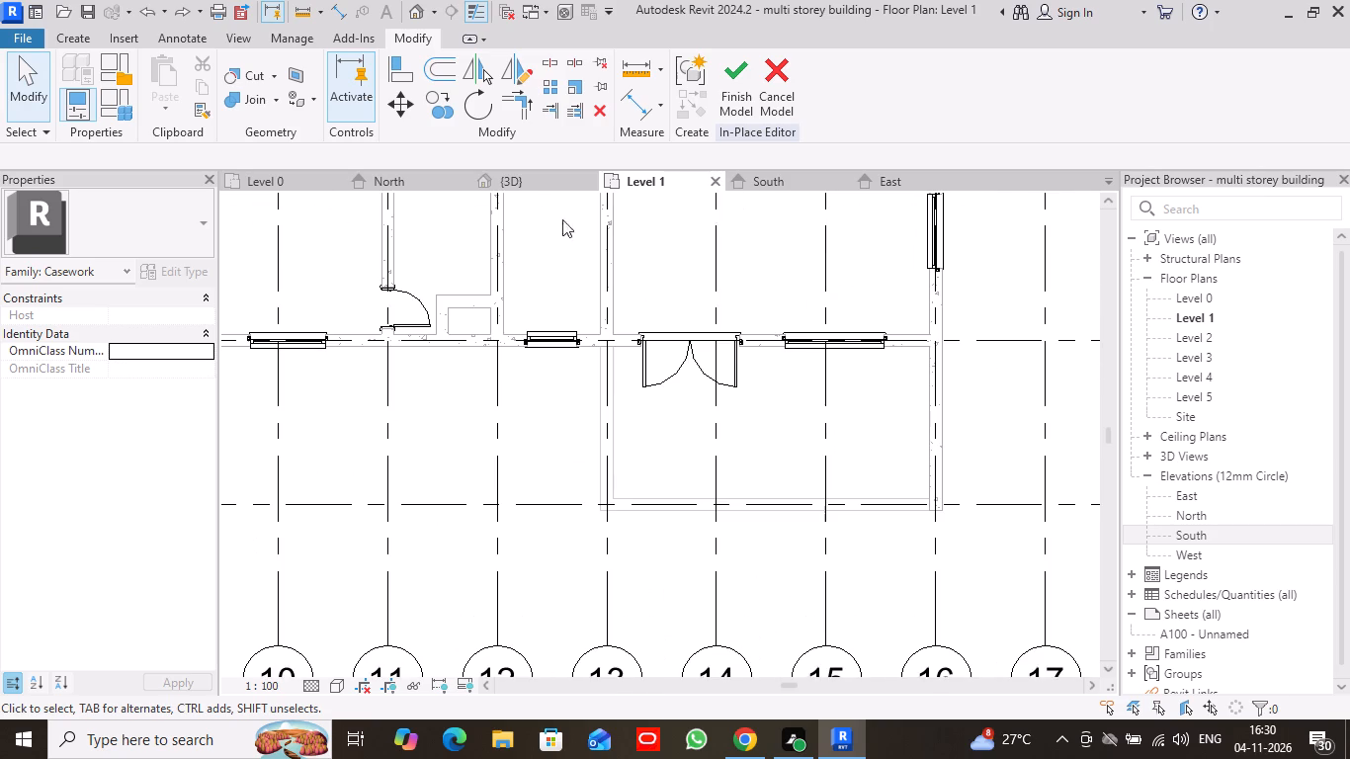
# Examine the sit-out in the 3D view, including from directly above.
pyautogui.click(543, 183)
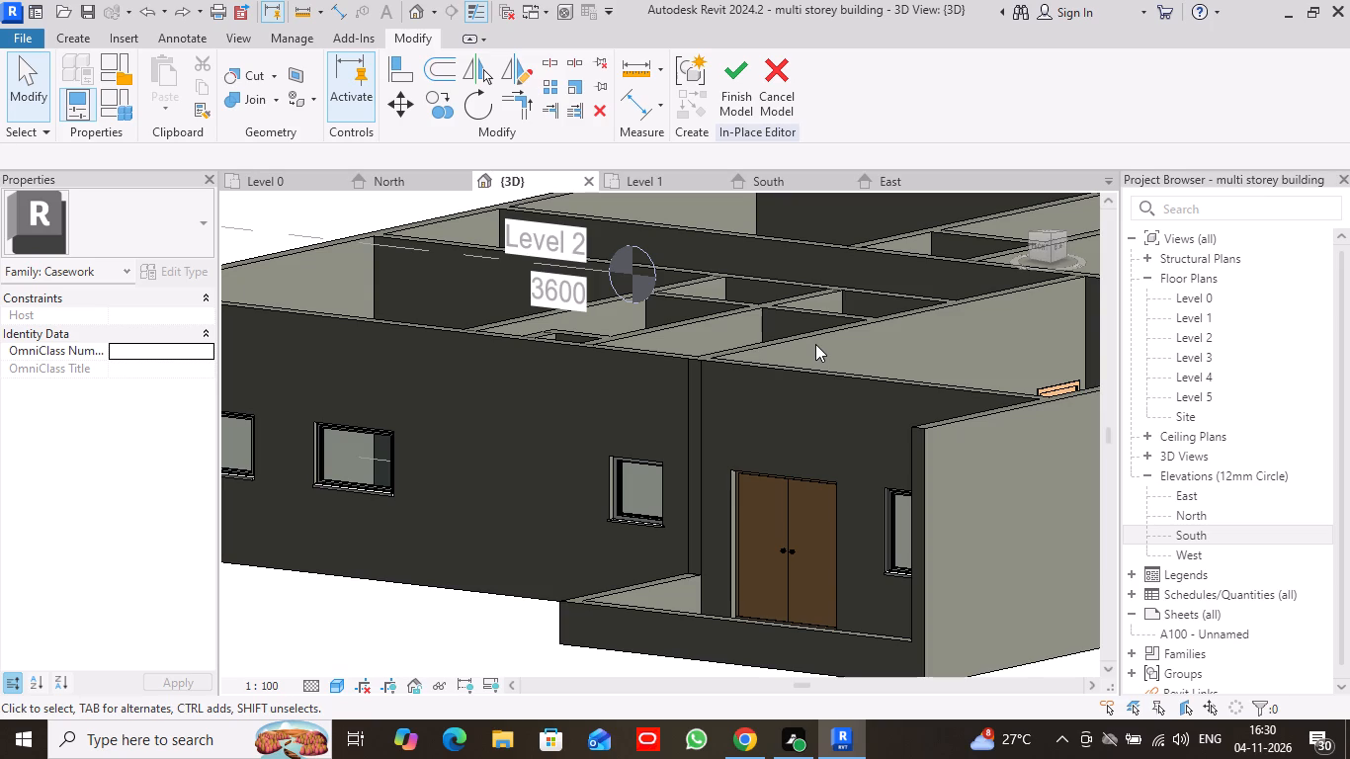
pyautogui.scroll(-6, 830, 340)
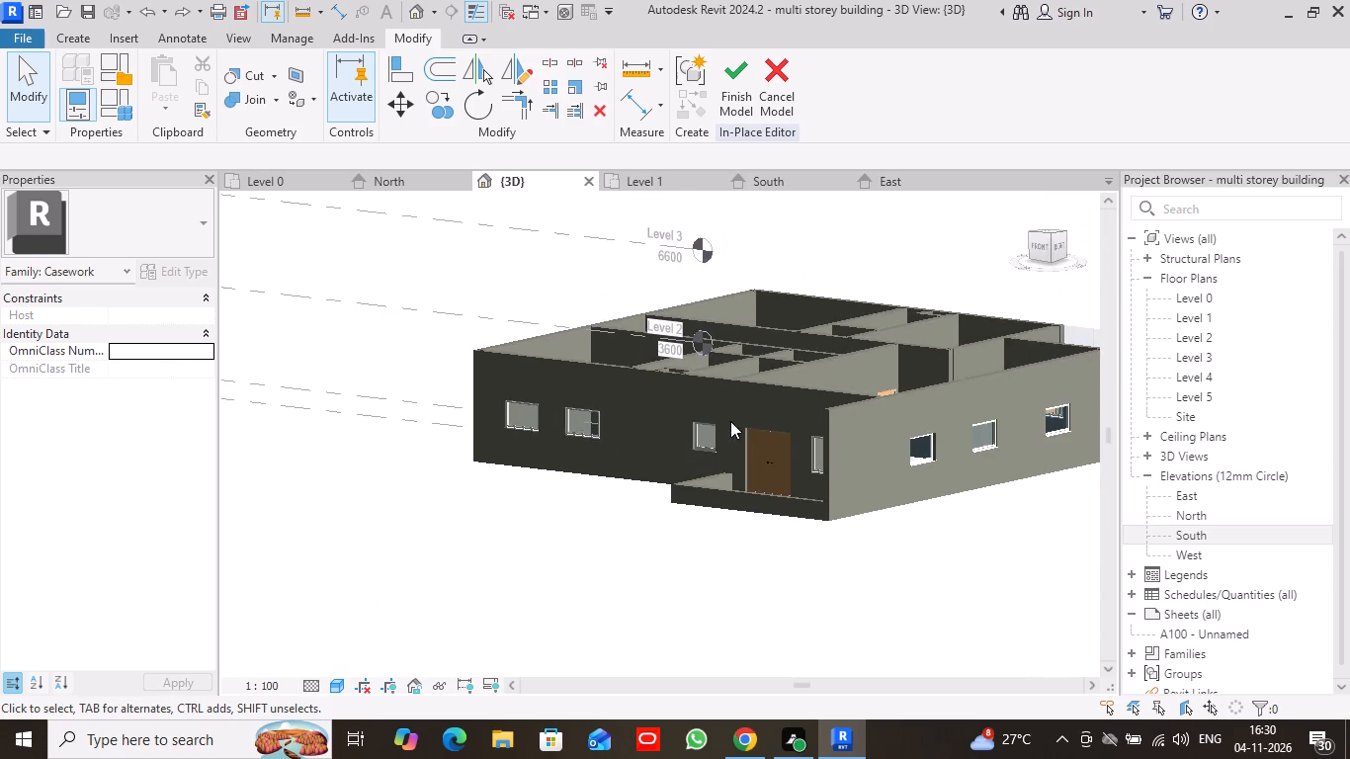
pyautogui.click(1049, 232)
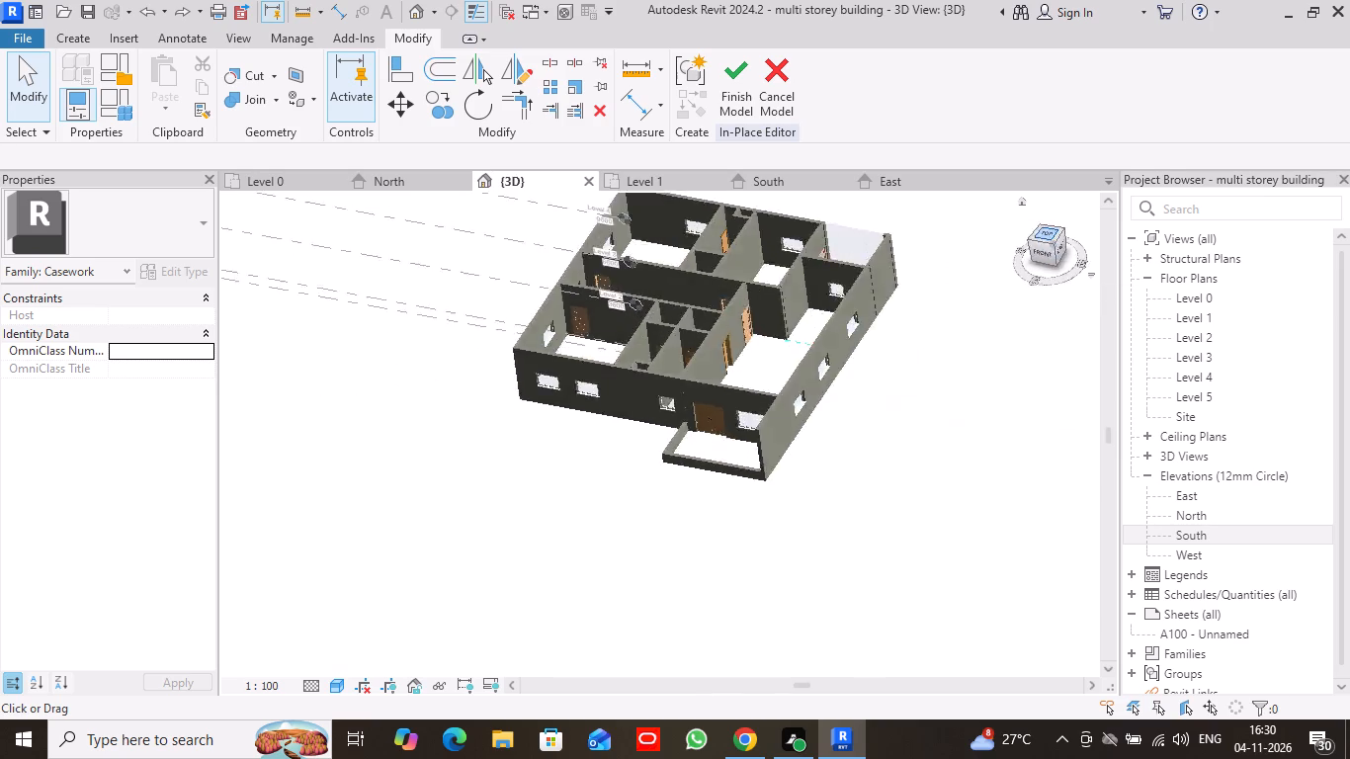
pyautogui.scroll(6, 880, 413)
pyautogui.moveTo(882, 530); pyautogui.dragTo(831, 306, button='middle')
pyautogui.scroll(-2, 855, 462)
pyautogui.scroll(6, 854, 474)
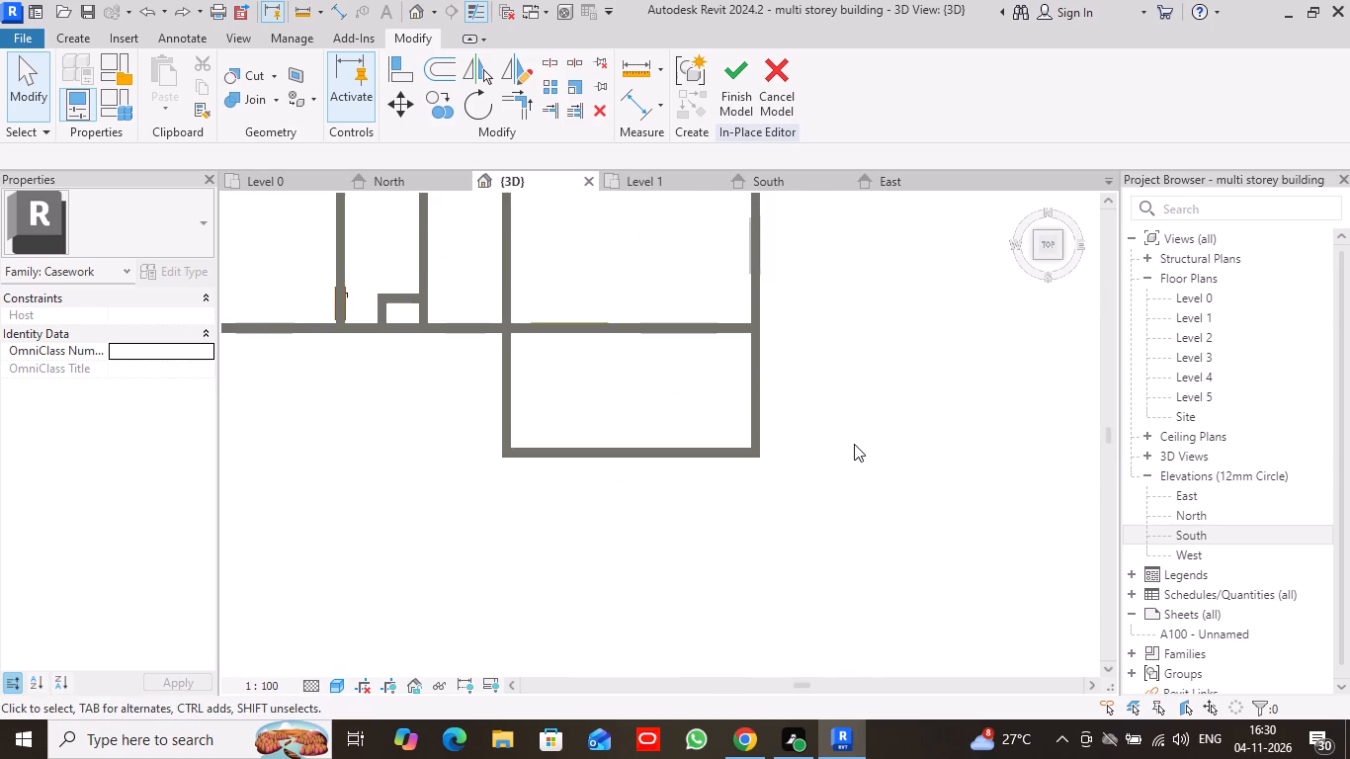
pyautogui.scroll(2, 854, 444)
pyautogui.scroll(-2, 854, 444)
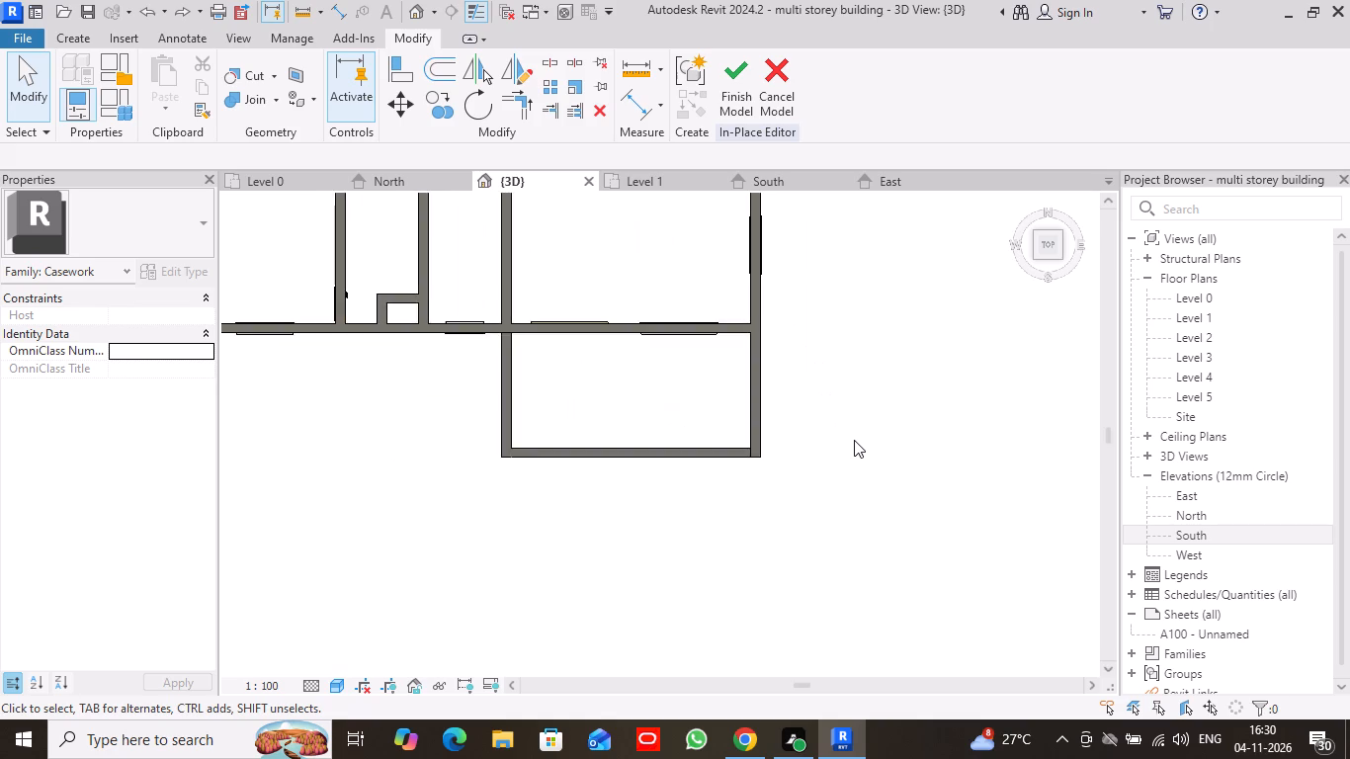
pyautogui.scroll(-1, 854, 440)
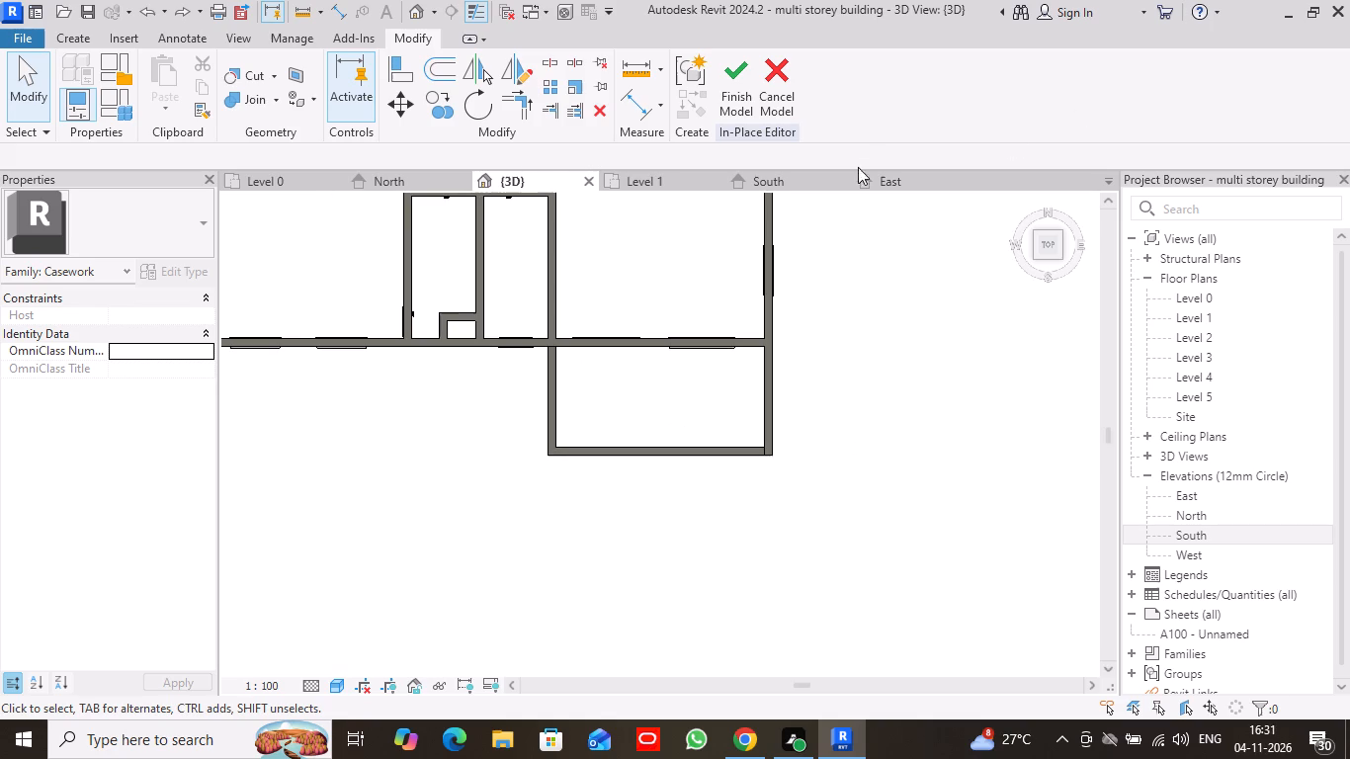
# Finish the in-place model, agreeing to delete the empty family, and dismiss the save reminder without saving.
pyautogui.click(742, 75)
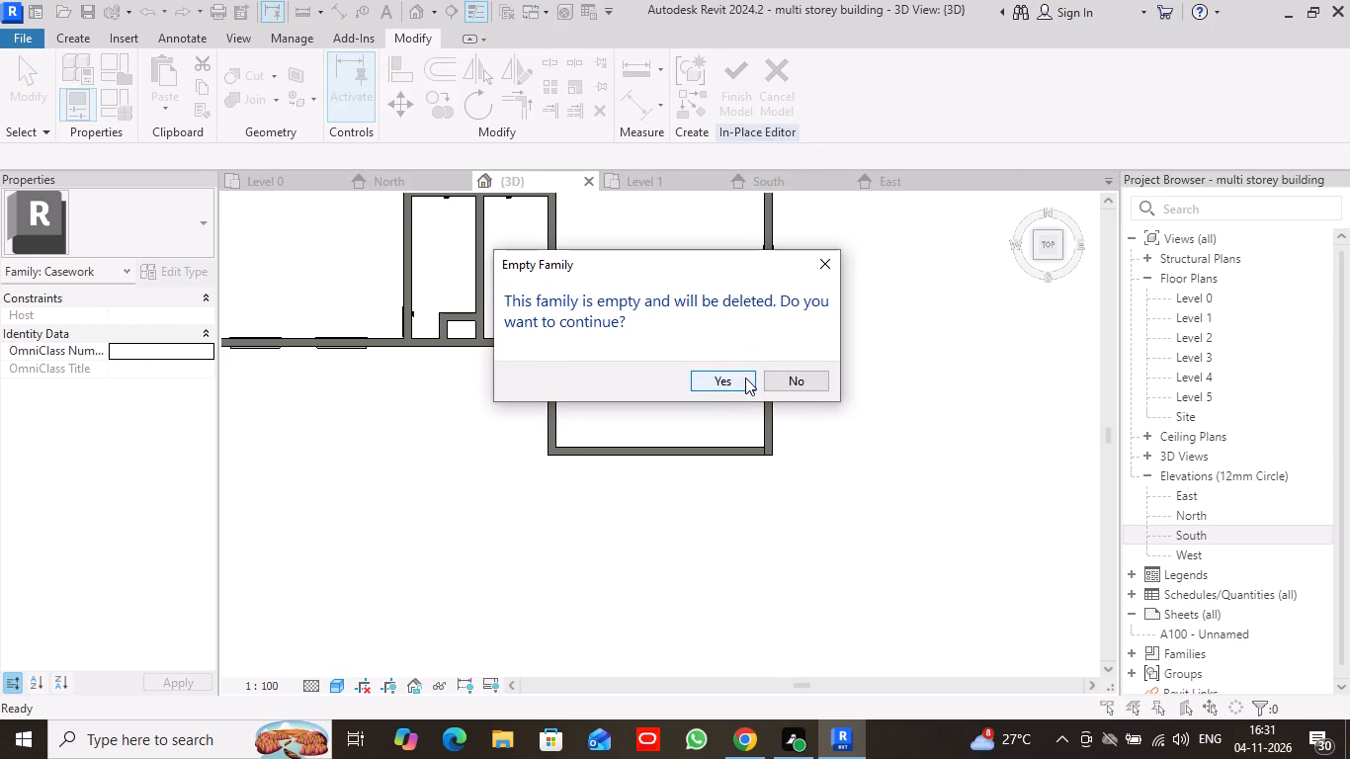
pyautogui.click(806, 376)
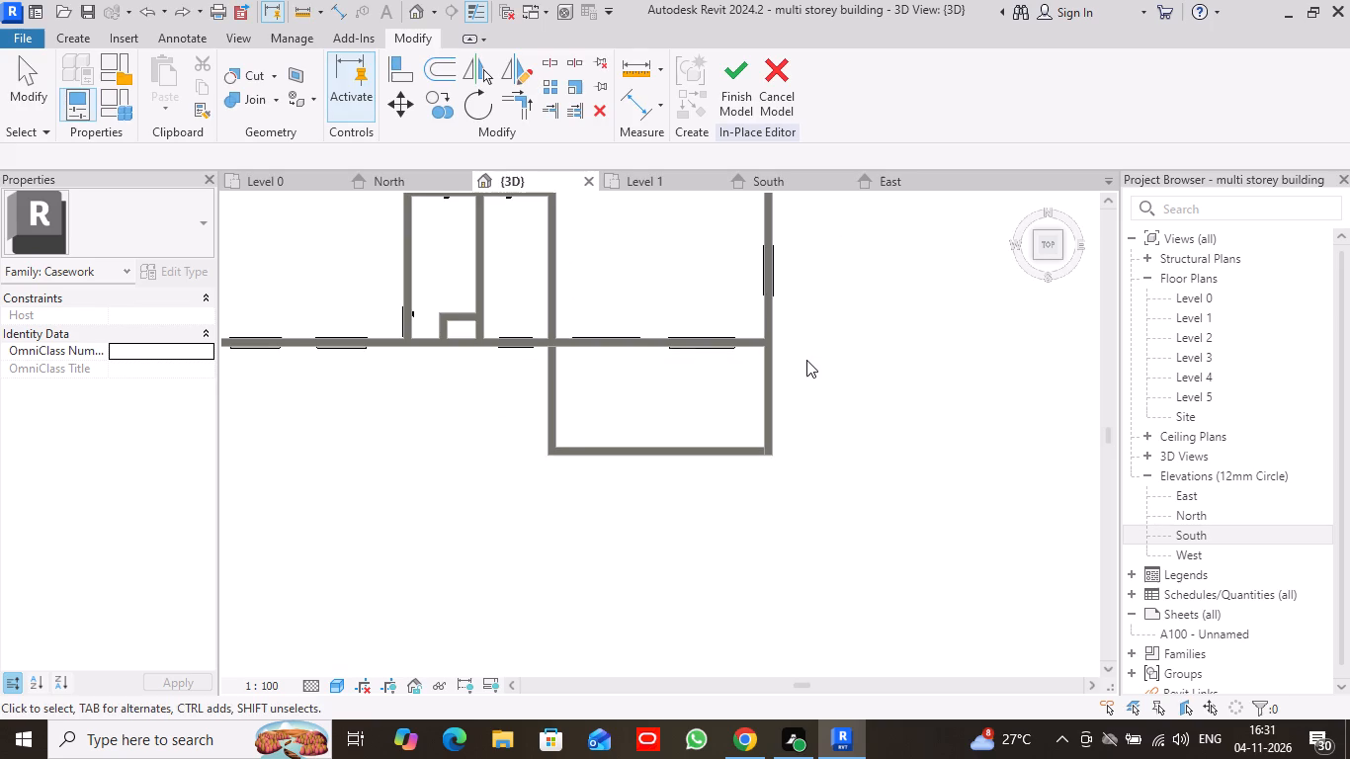
pyautogui.click(734, 103)
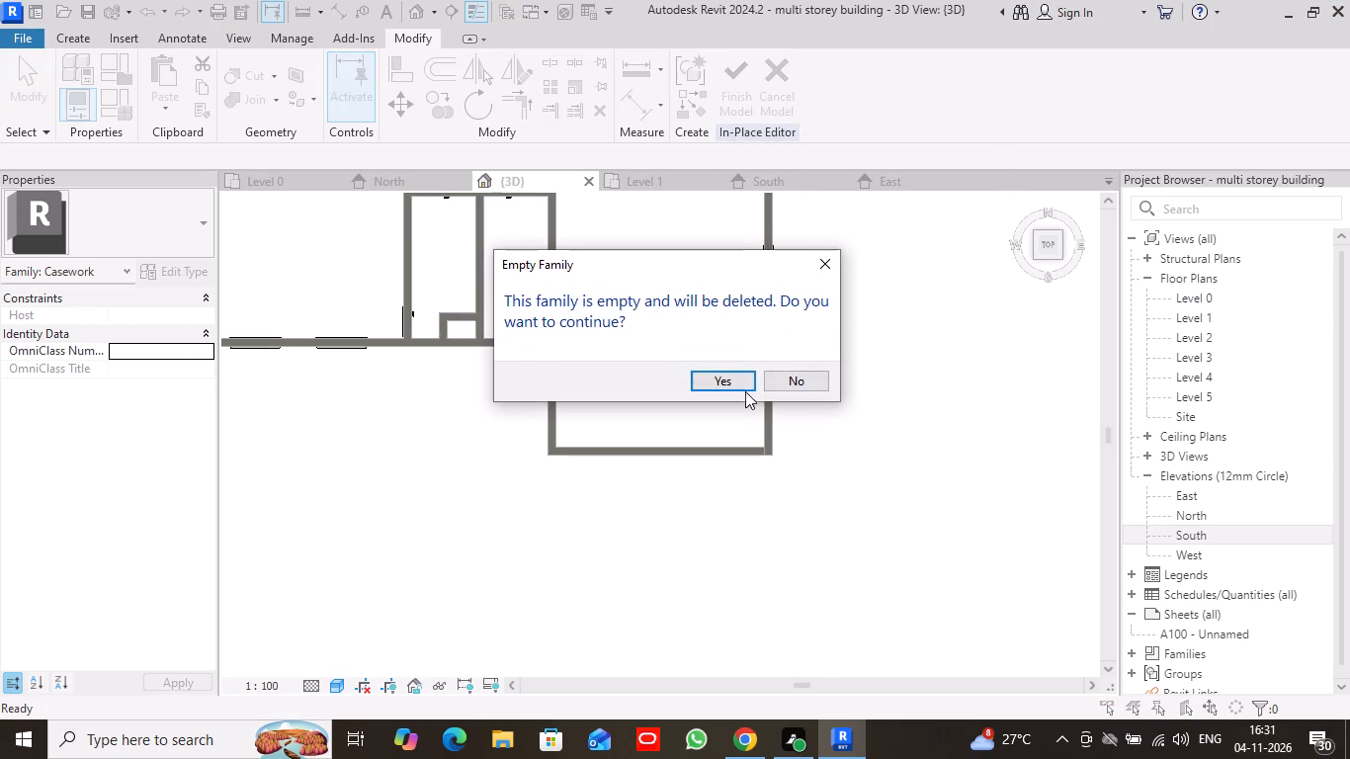
pyautogui.click(736, 383)
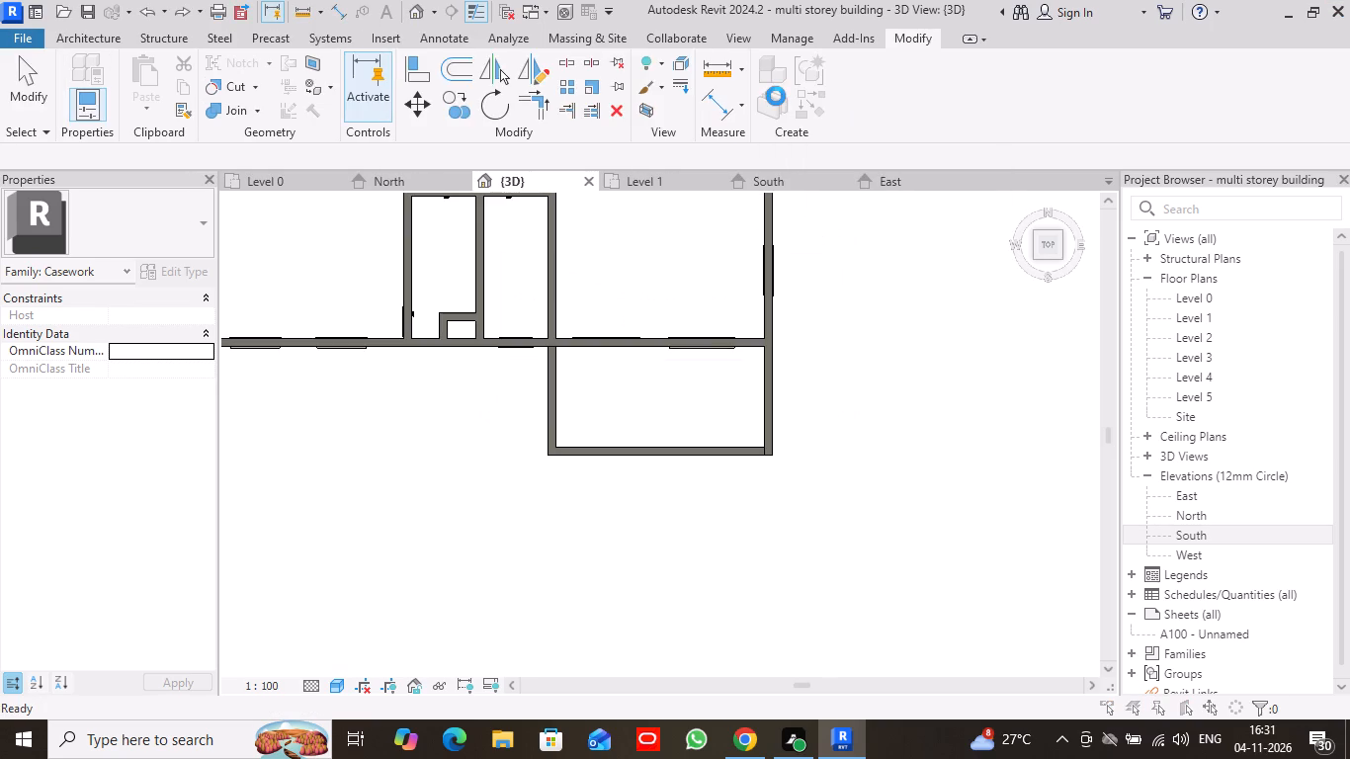
pyautogui.click(790, 442)
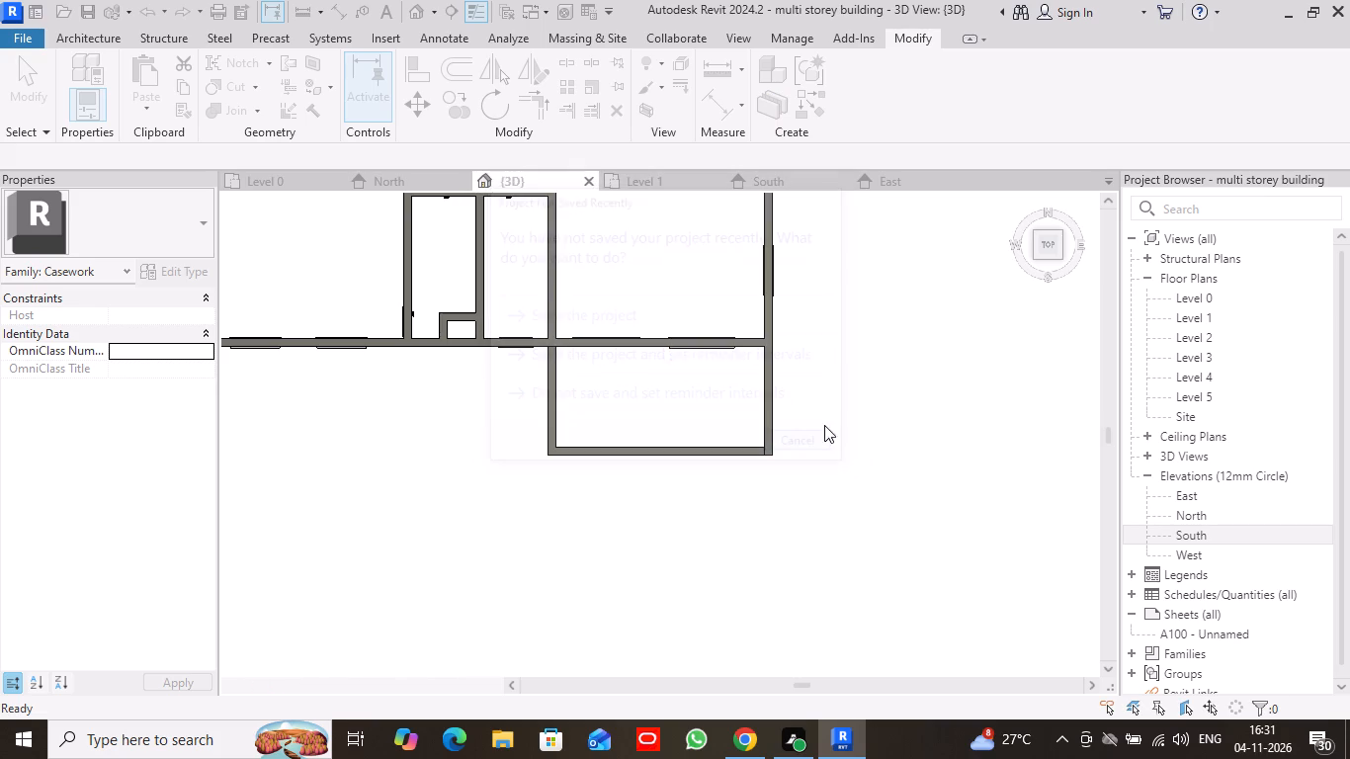
# Close the South and East elevation views.
pyautogui.scroll(-5, 840, 414)
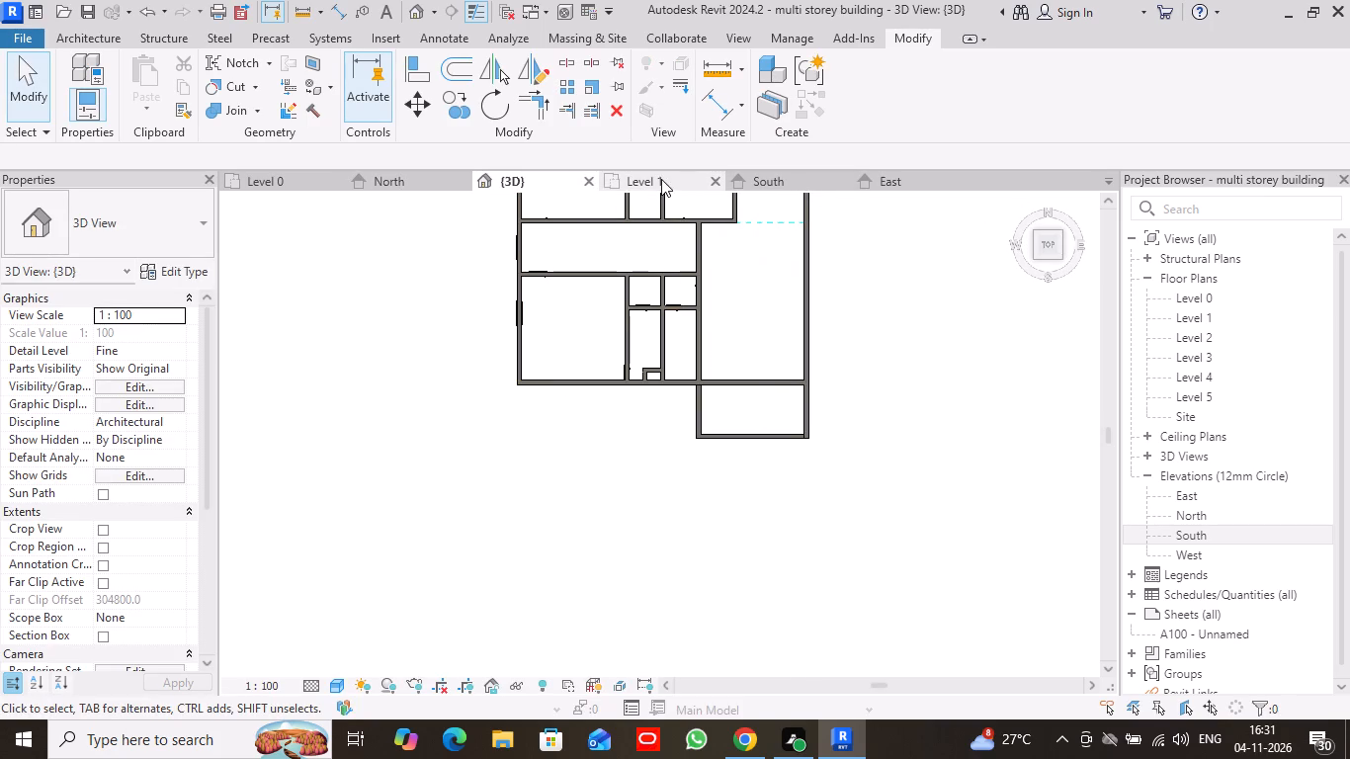
pyautogui.click(841, 177)
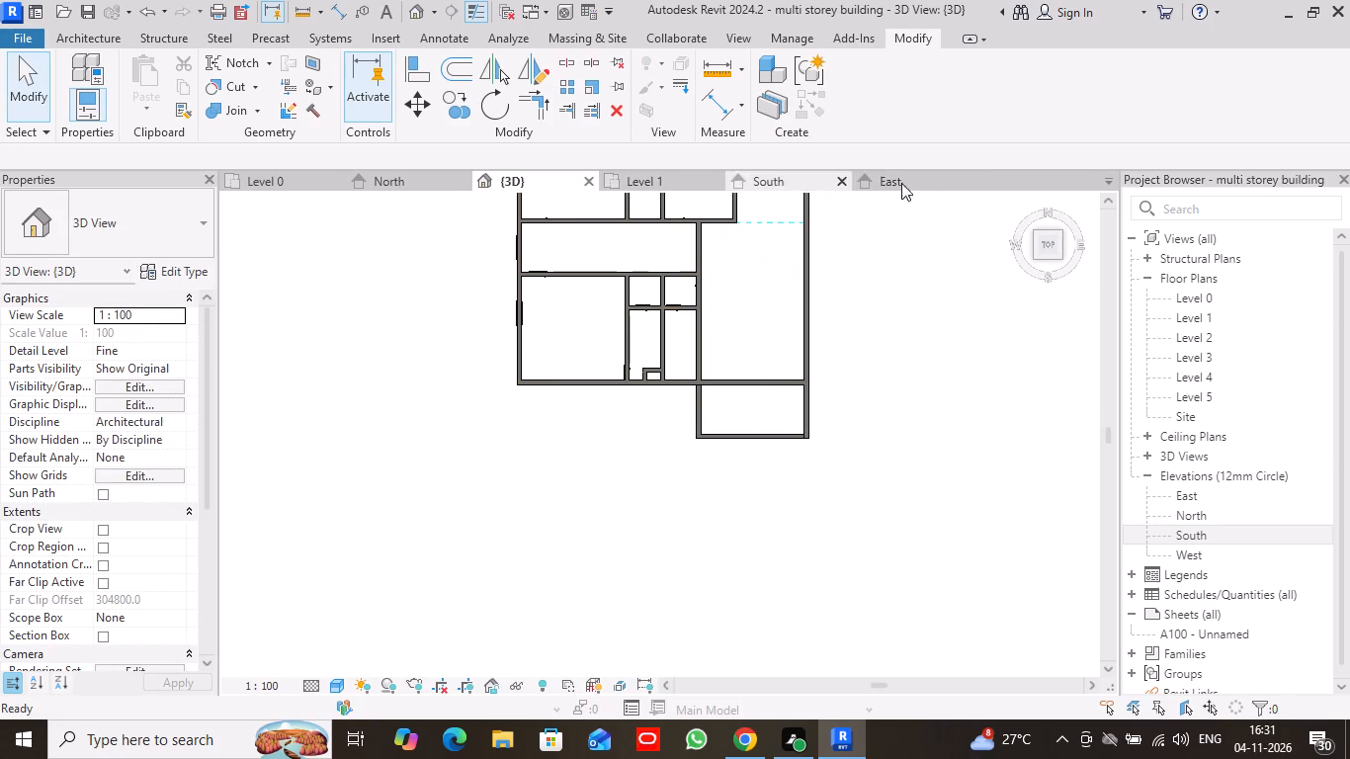
pyautogui.click(842, 178)
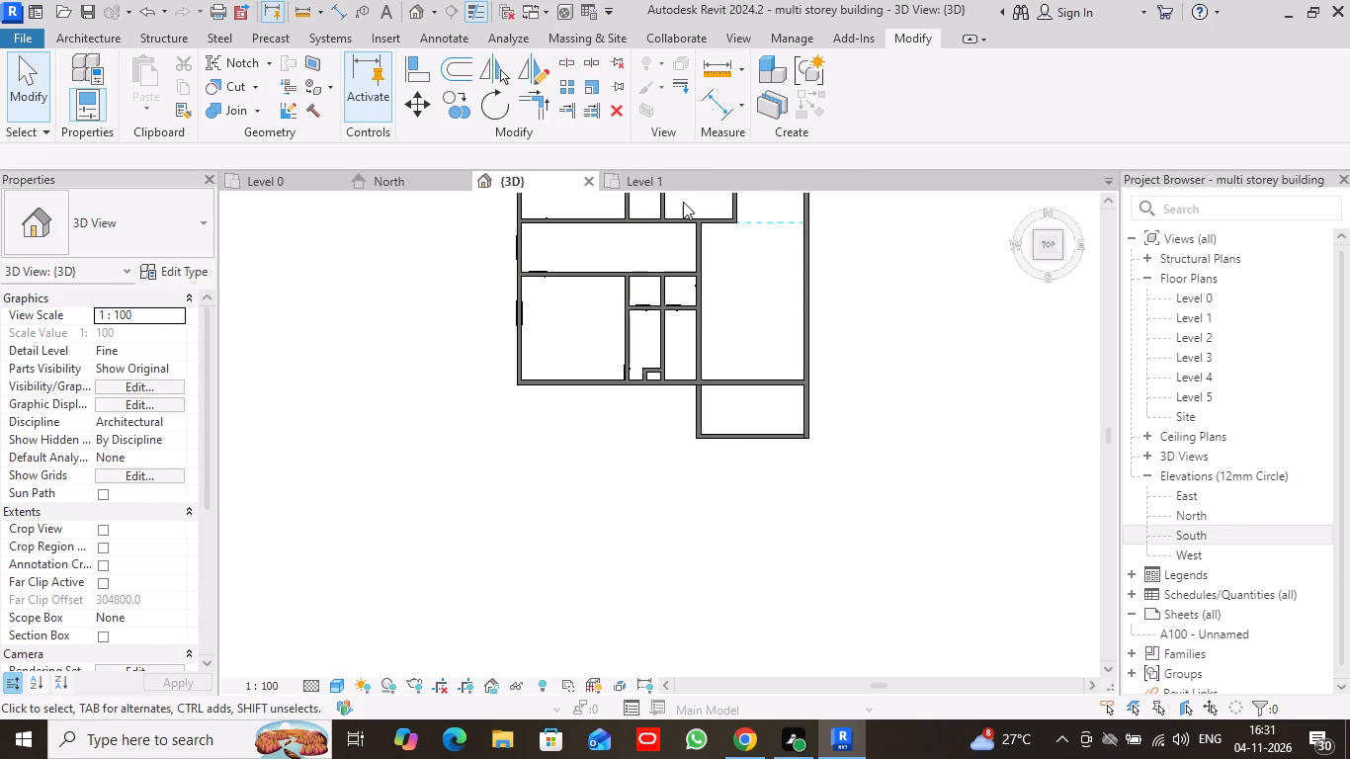
# On Level 1, draw 600 mm high GENERIC 225 walls along the sit-out's grid 13 side, about 2880 mm, and front edge, about 5887.5 mm.
pyautogui.click(676, 183)
pyautogui.scroll(-1, 779, 513)
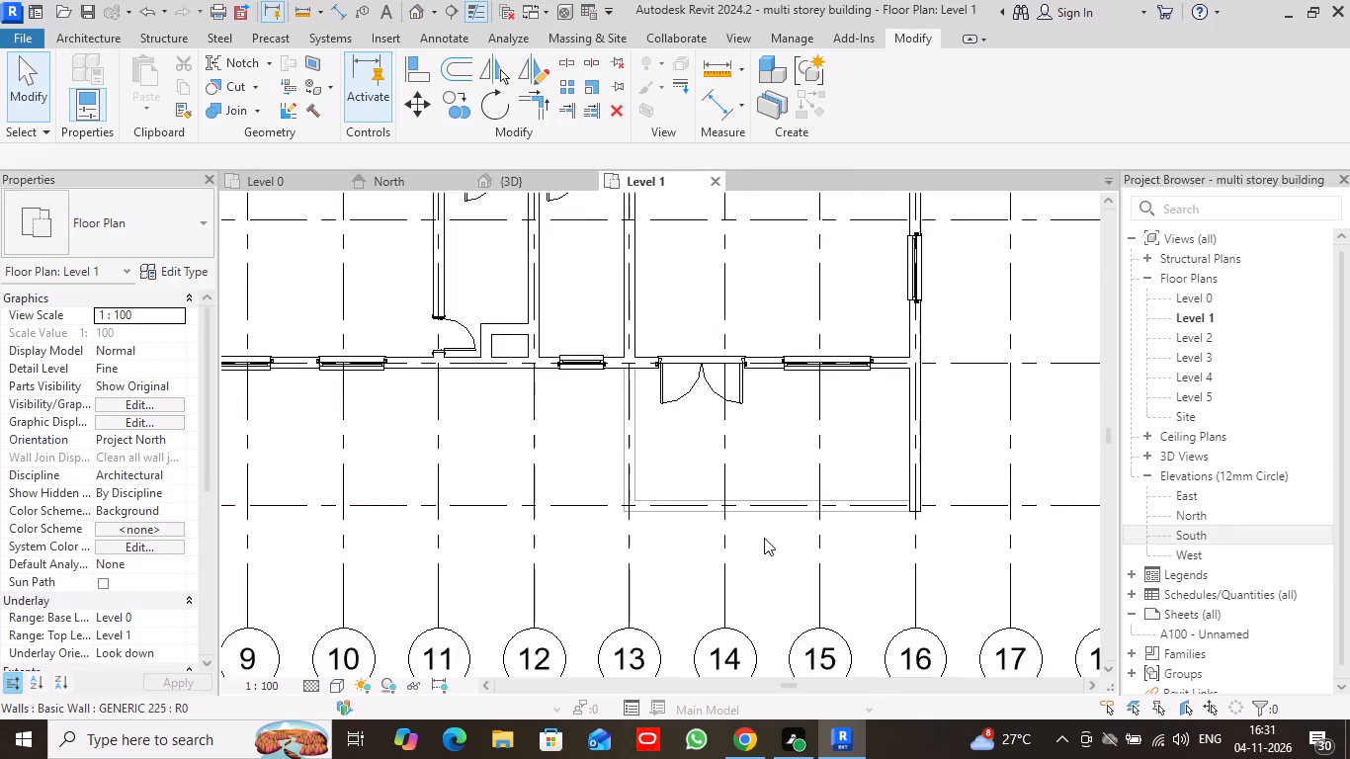
pyautogui.scroll(-1, 764, 538)
pyautogui.scroll(4, 720, 523)
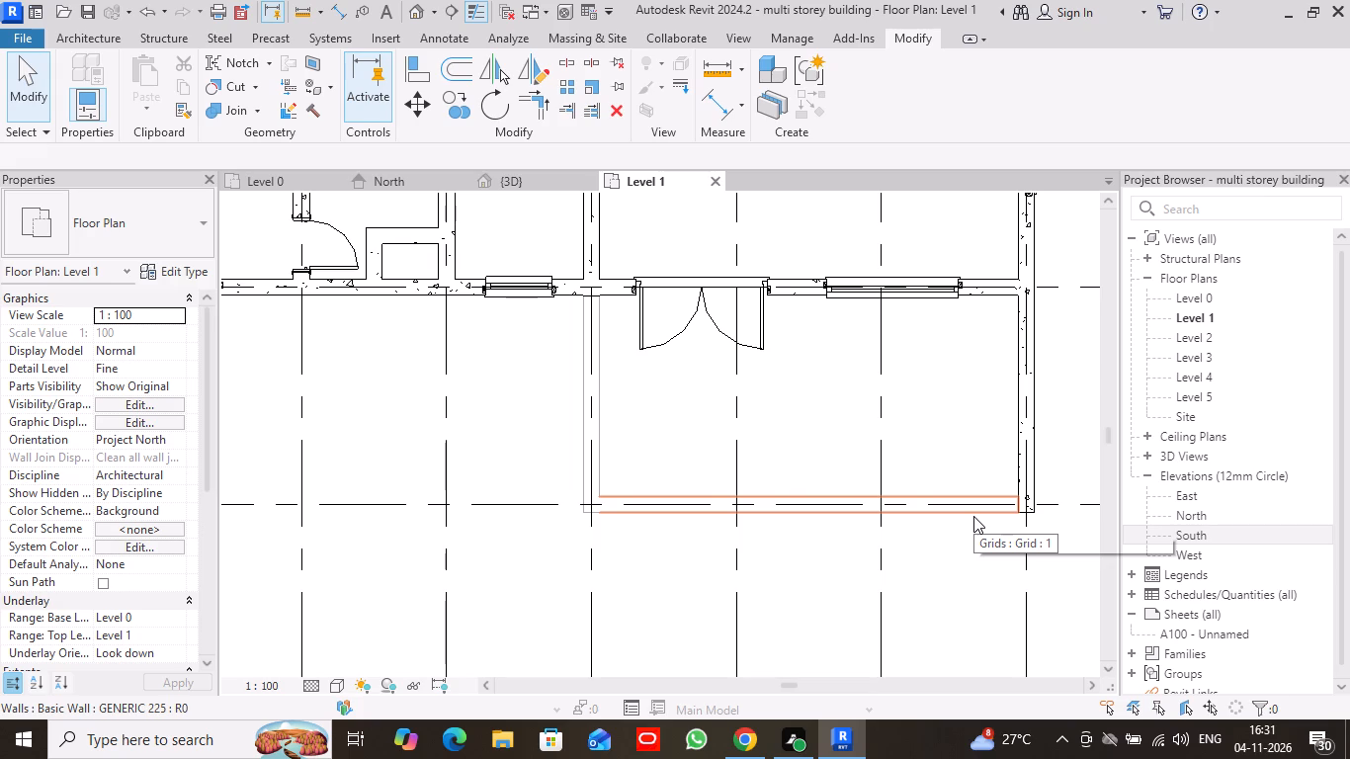
pyautogui.click(84, 38)
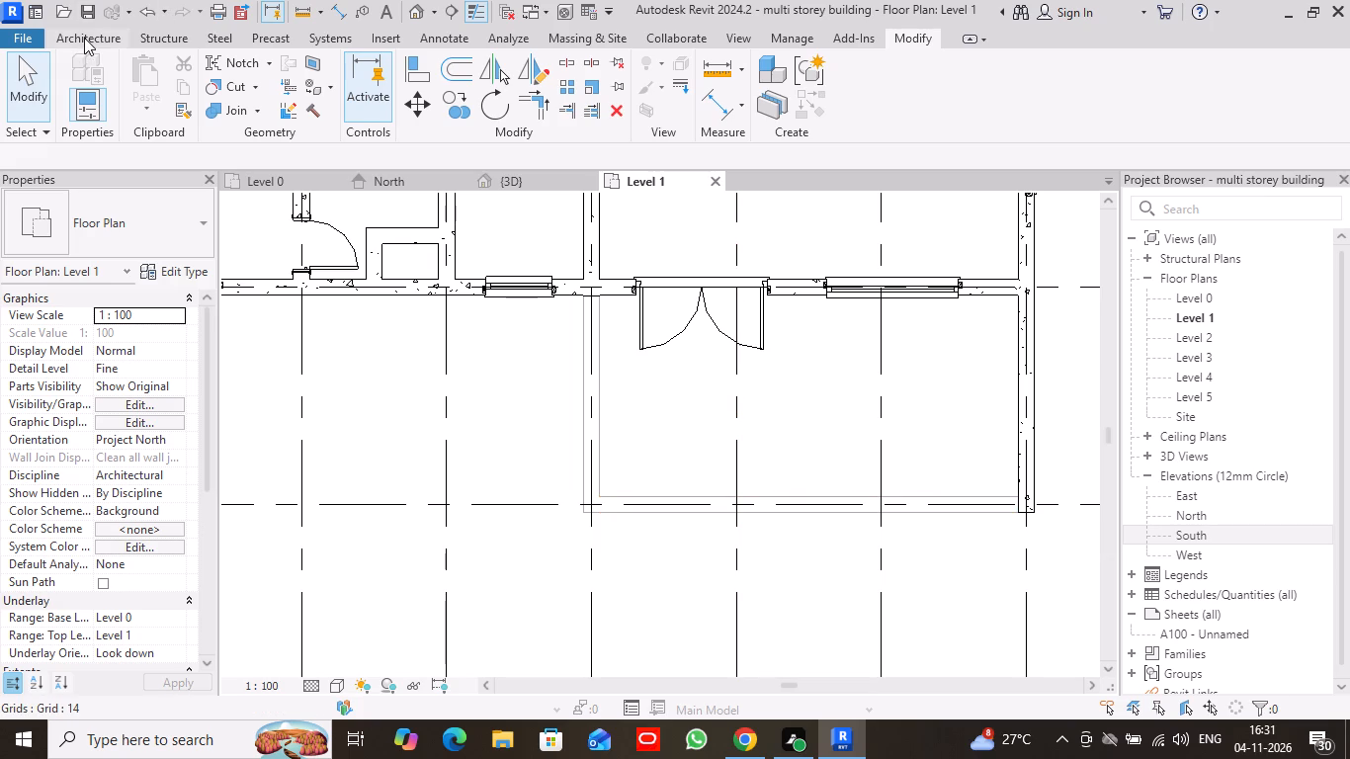
pyautogui.click(81, 80)
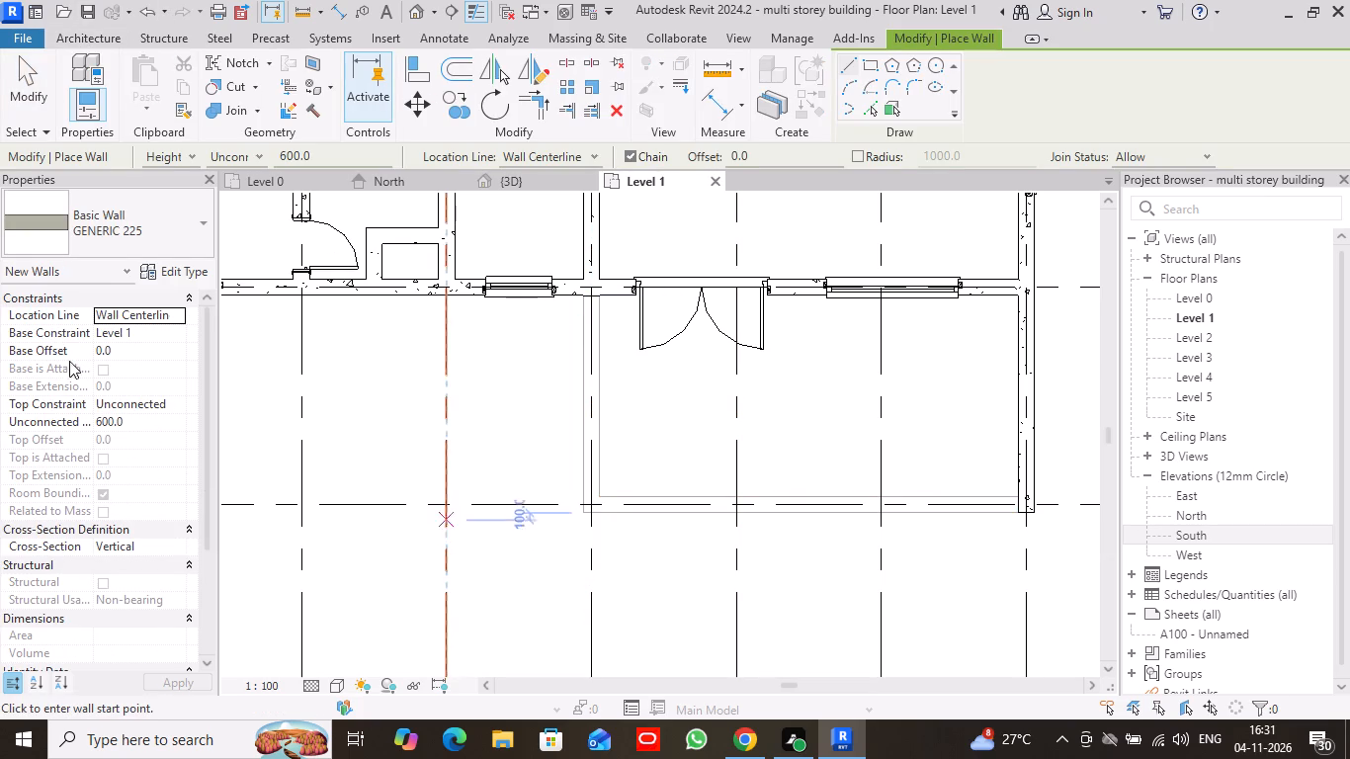
pyautogui.scroll(5, 634, 328)
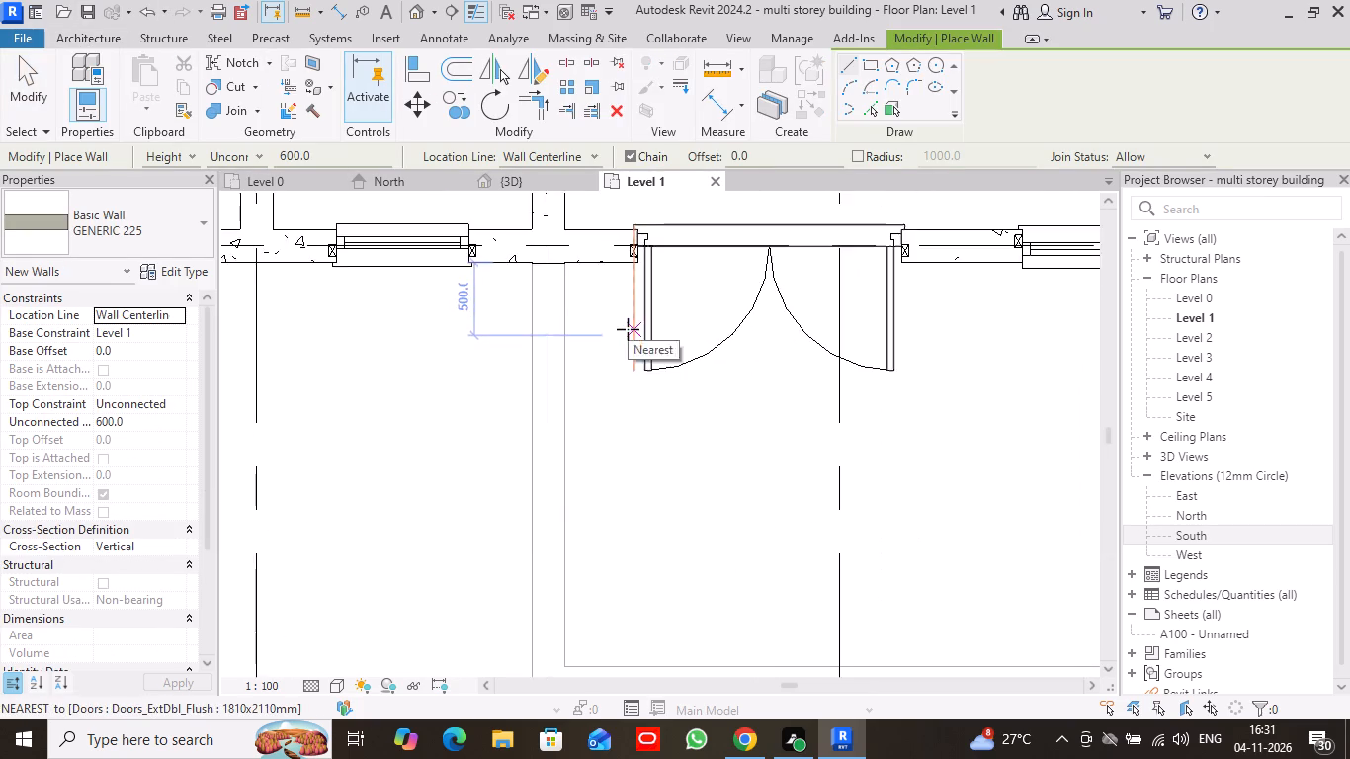
pyautogui.click(548, 268)
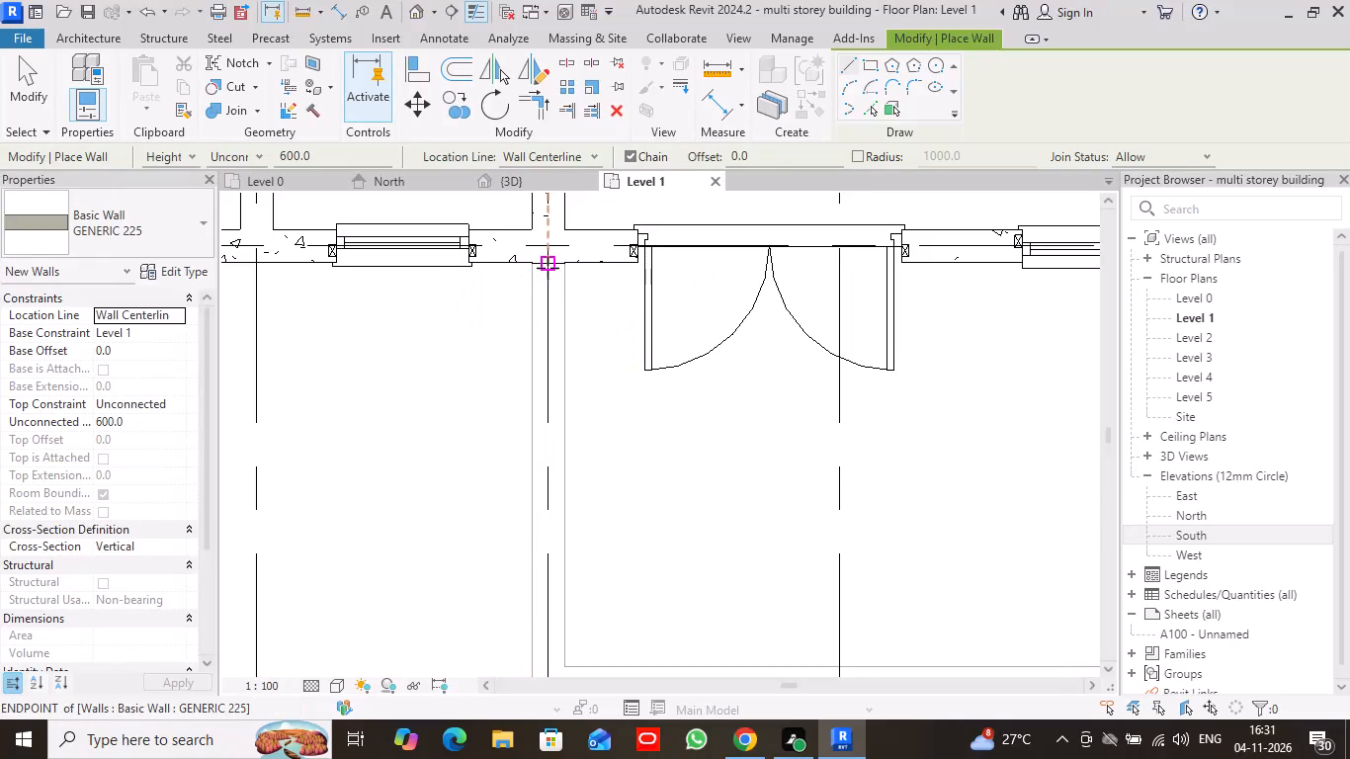
pyautogui.scroll(-4, 598, 558)
pyautogui.moveTo(594, 572); pyautogui.dragTo(567, 395, button='middle')
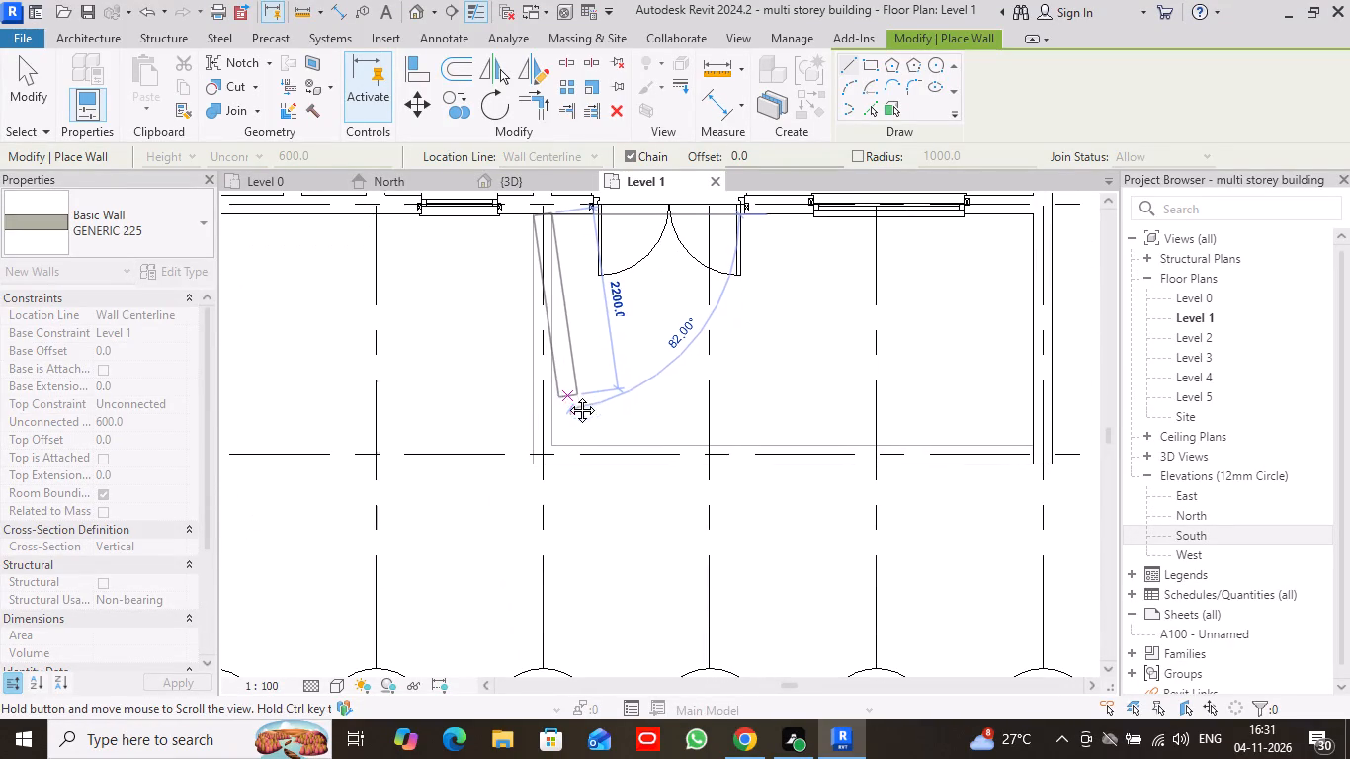
pyautogui.moveTo(567, 395); pyautogui.dragTo(567, 394, button='middle')
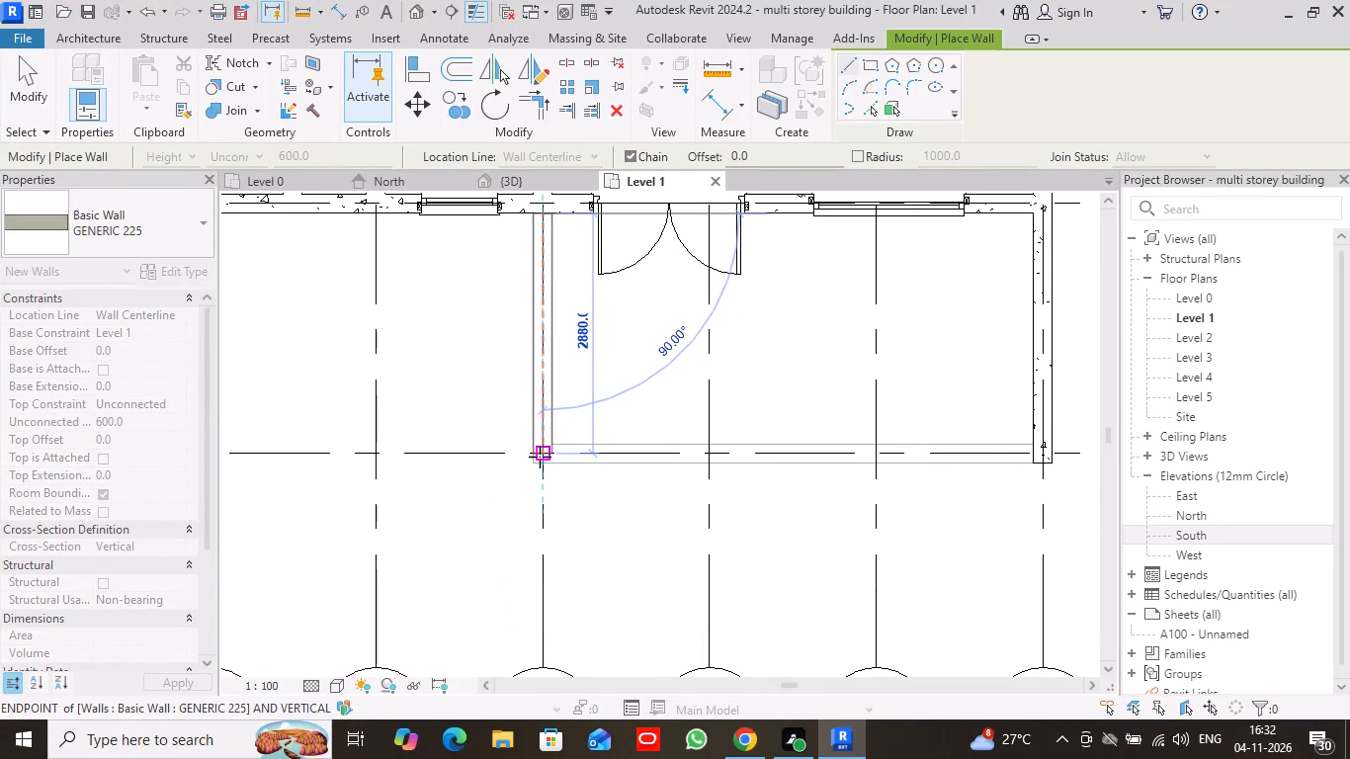
pyautogui.click(540, 457)
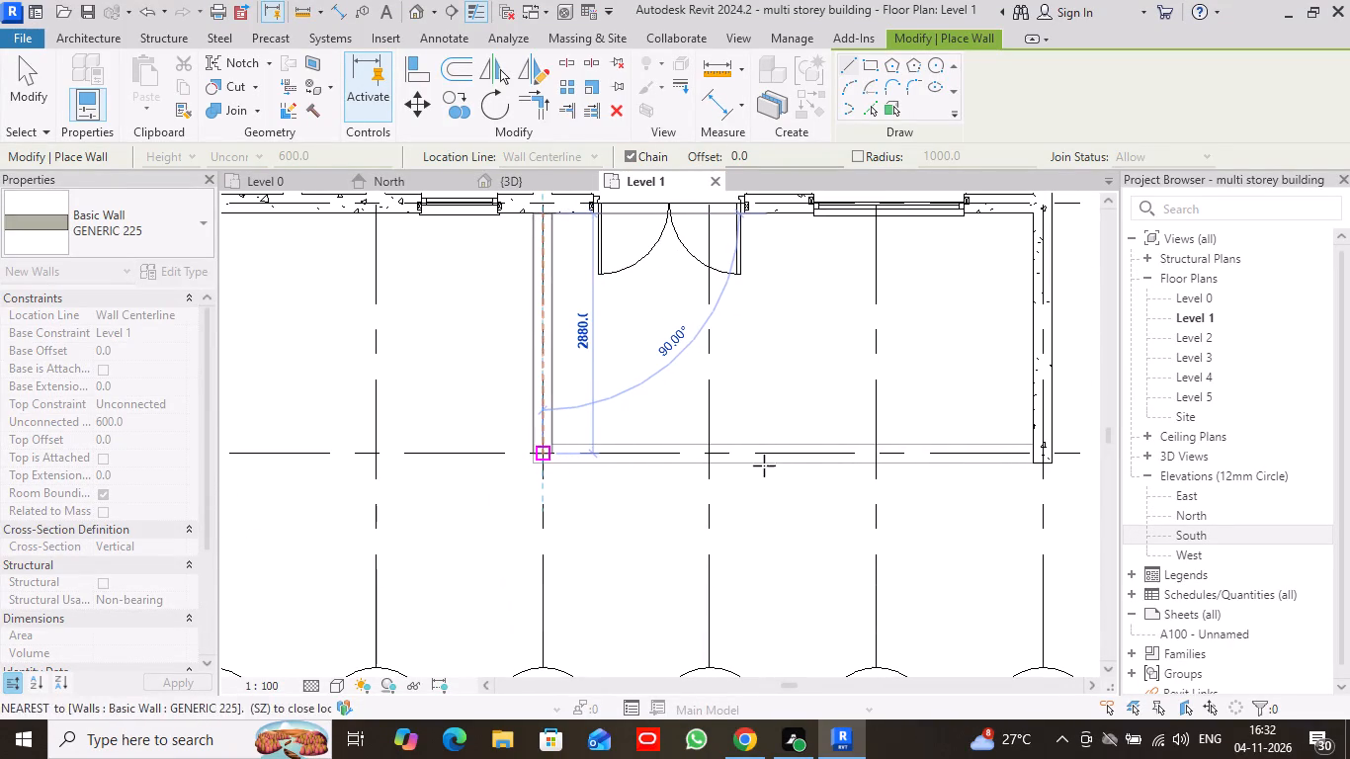
pyautogui.click(1035, 454)
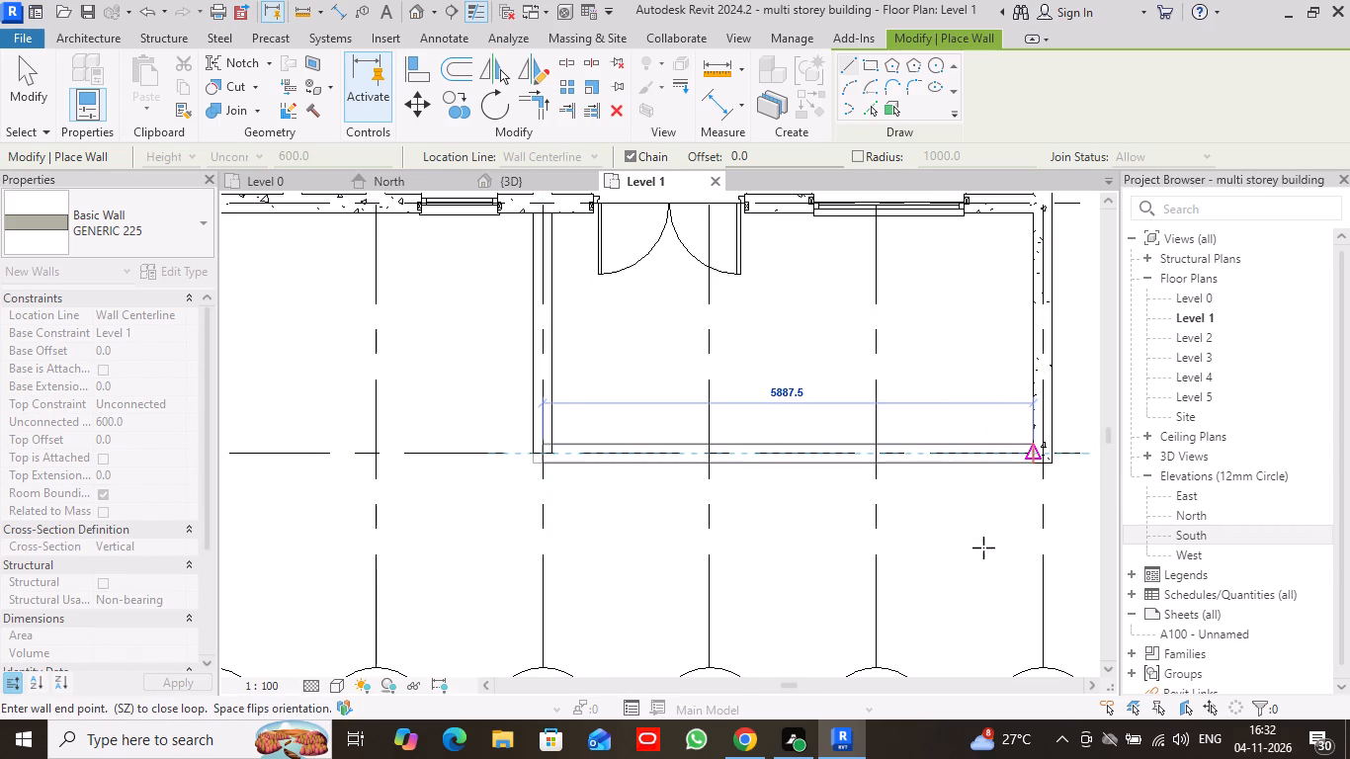
pyautogui.click(10, 99)
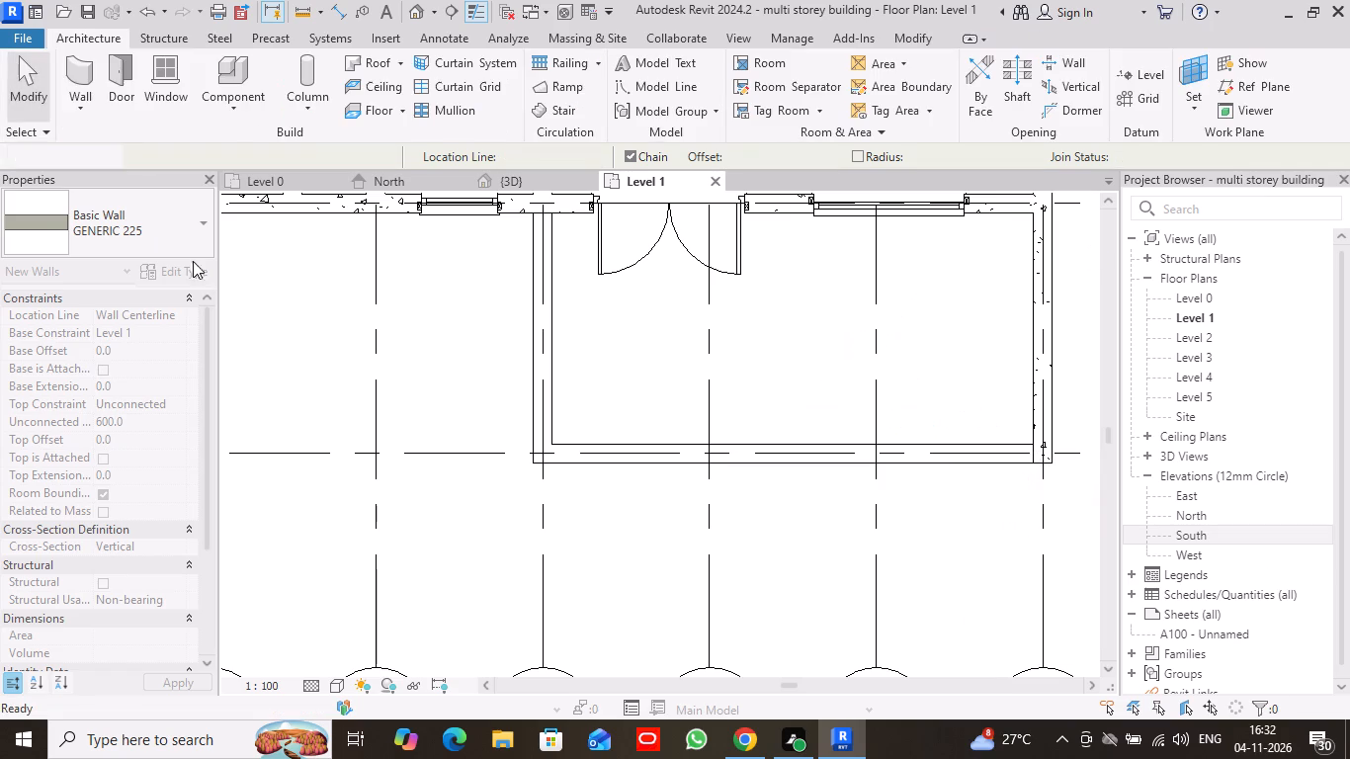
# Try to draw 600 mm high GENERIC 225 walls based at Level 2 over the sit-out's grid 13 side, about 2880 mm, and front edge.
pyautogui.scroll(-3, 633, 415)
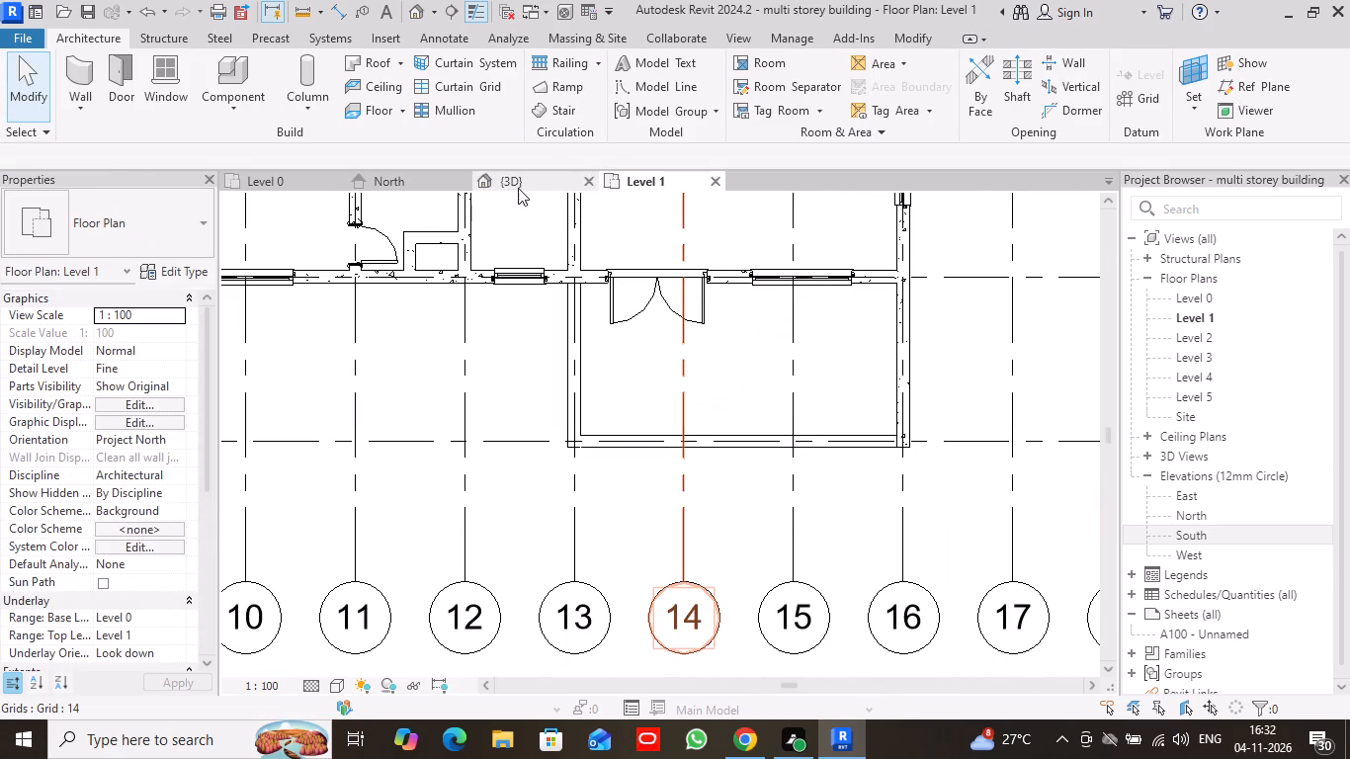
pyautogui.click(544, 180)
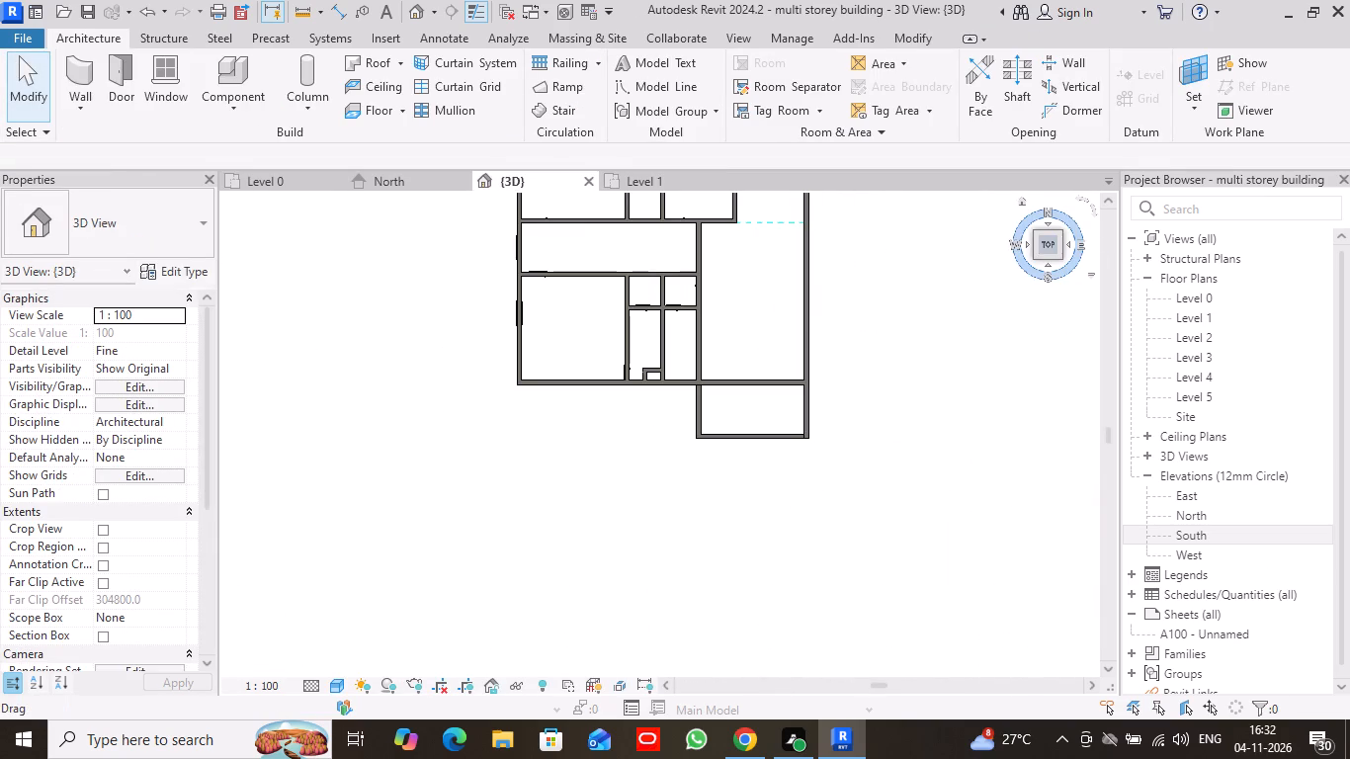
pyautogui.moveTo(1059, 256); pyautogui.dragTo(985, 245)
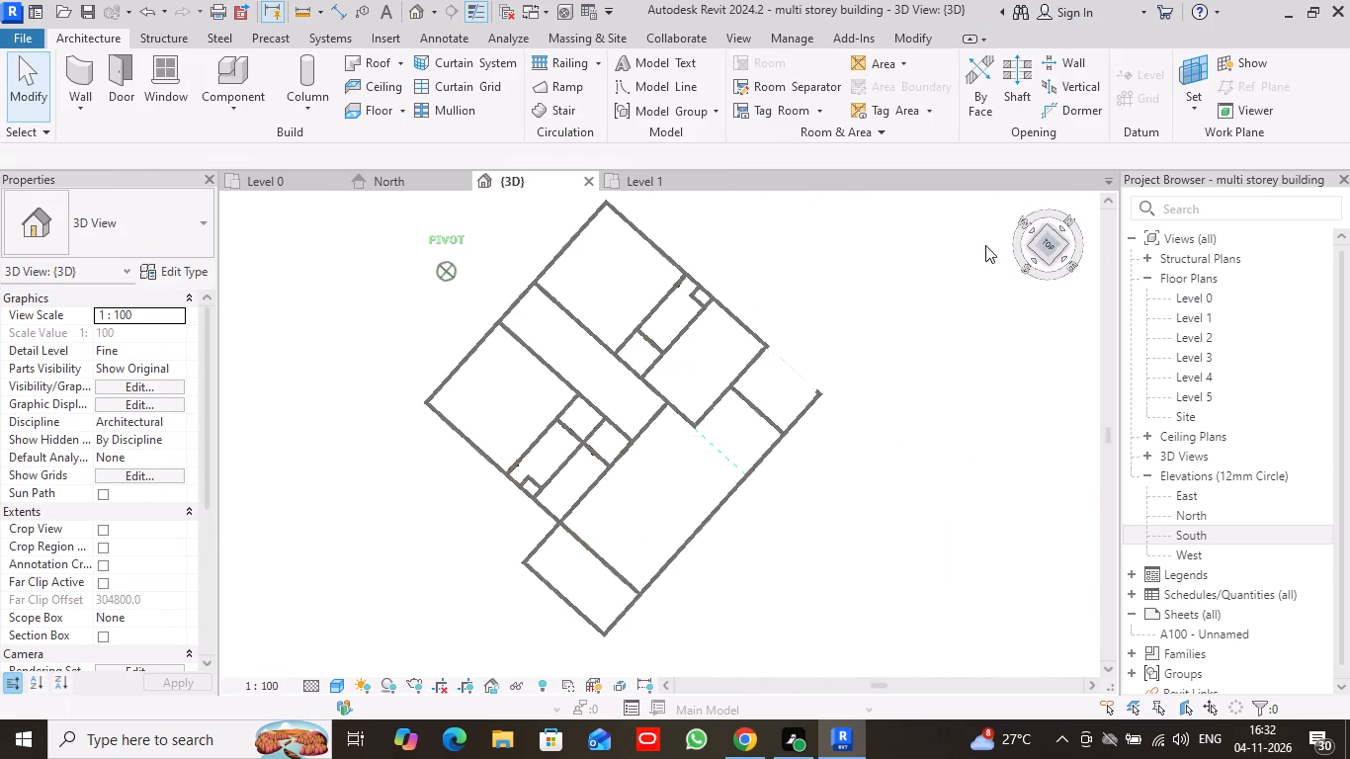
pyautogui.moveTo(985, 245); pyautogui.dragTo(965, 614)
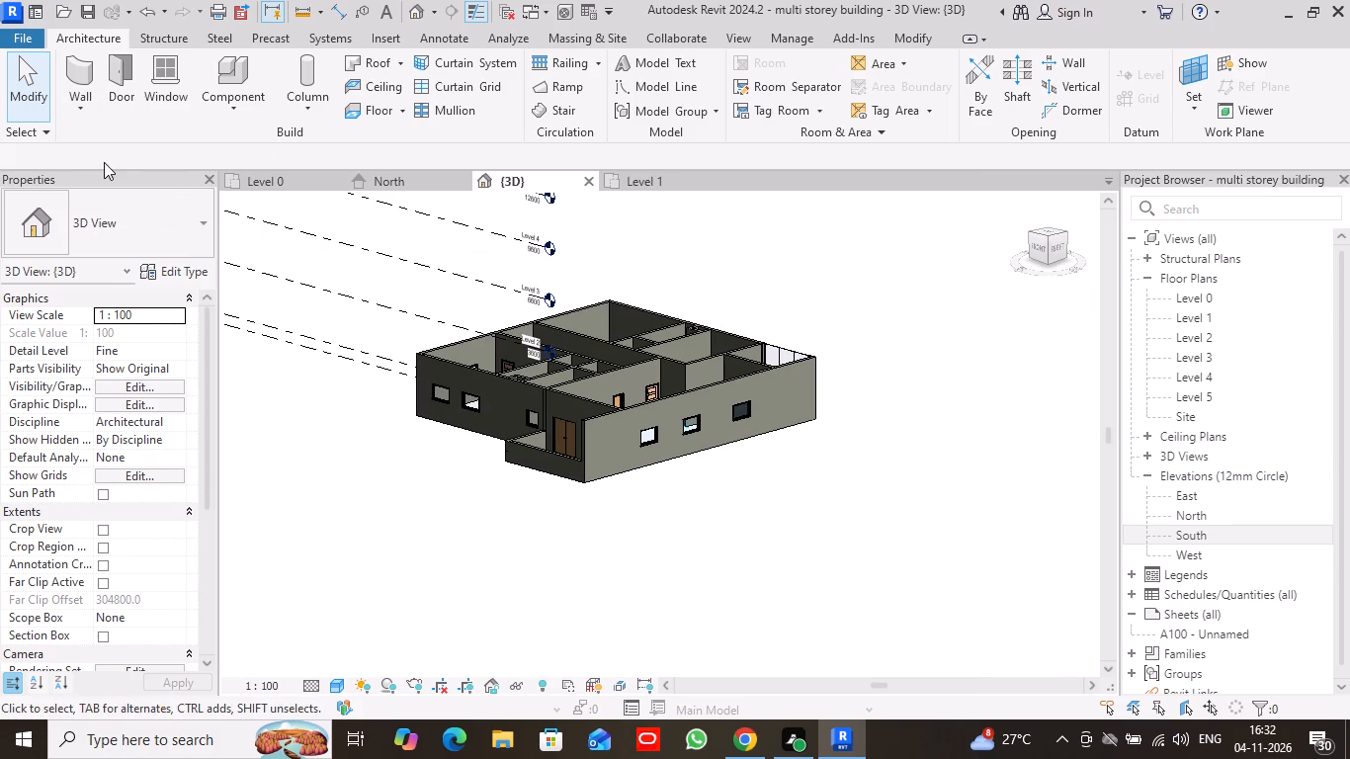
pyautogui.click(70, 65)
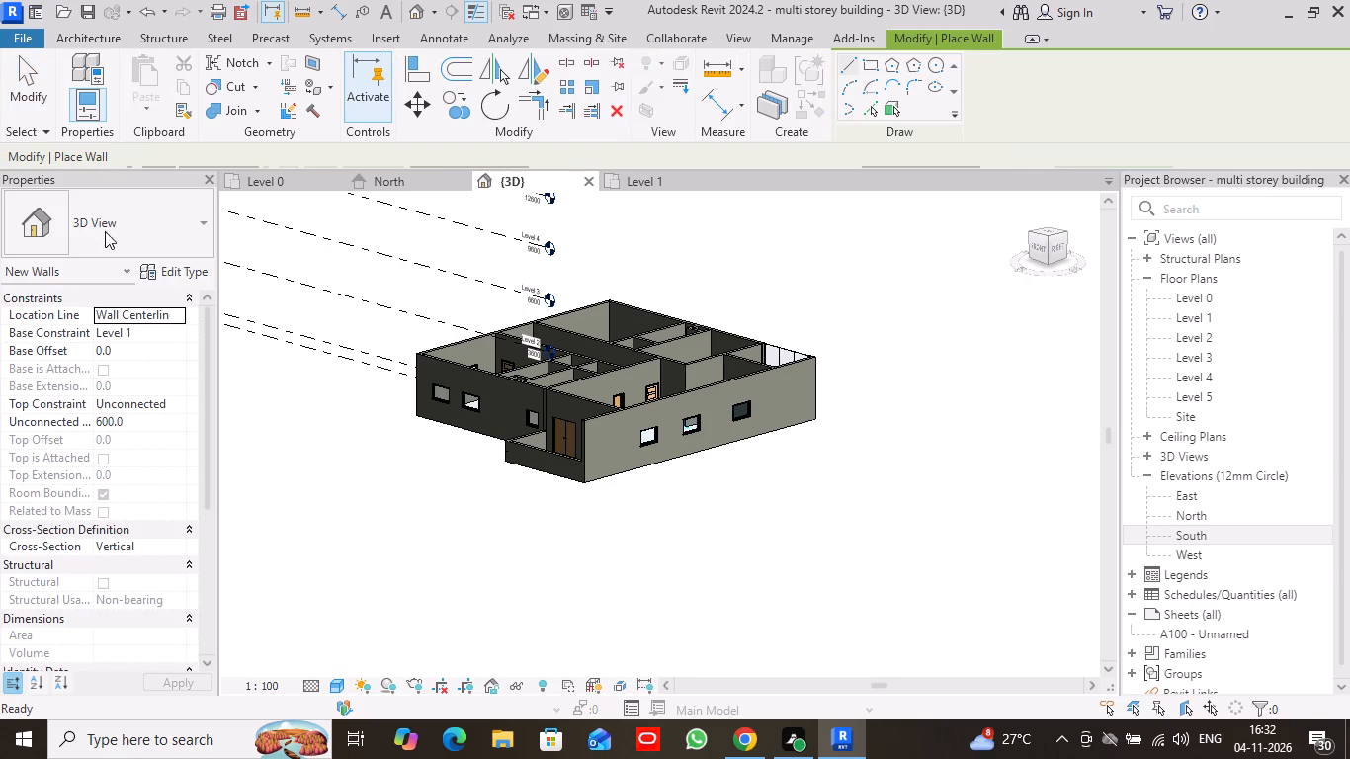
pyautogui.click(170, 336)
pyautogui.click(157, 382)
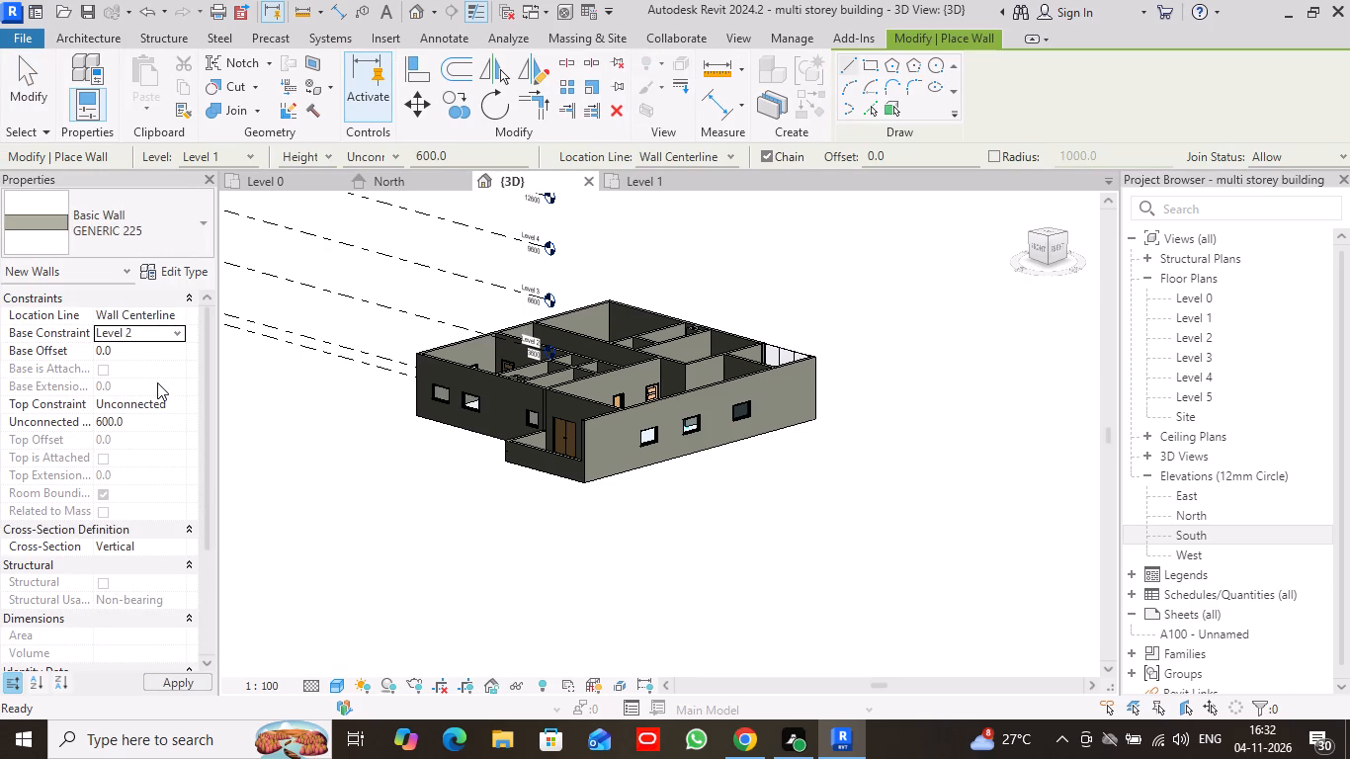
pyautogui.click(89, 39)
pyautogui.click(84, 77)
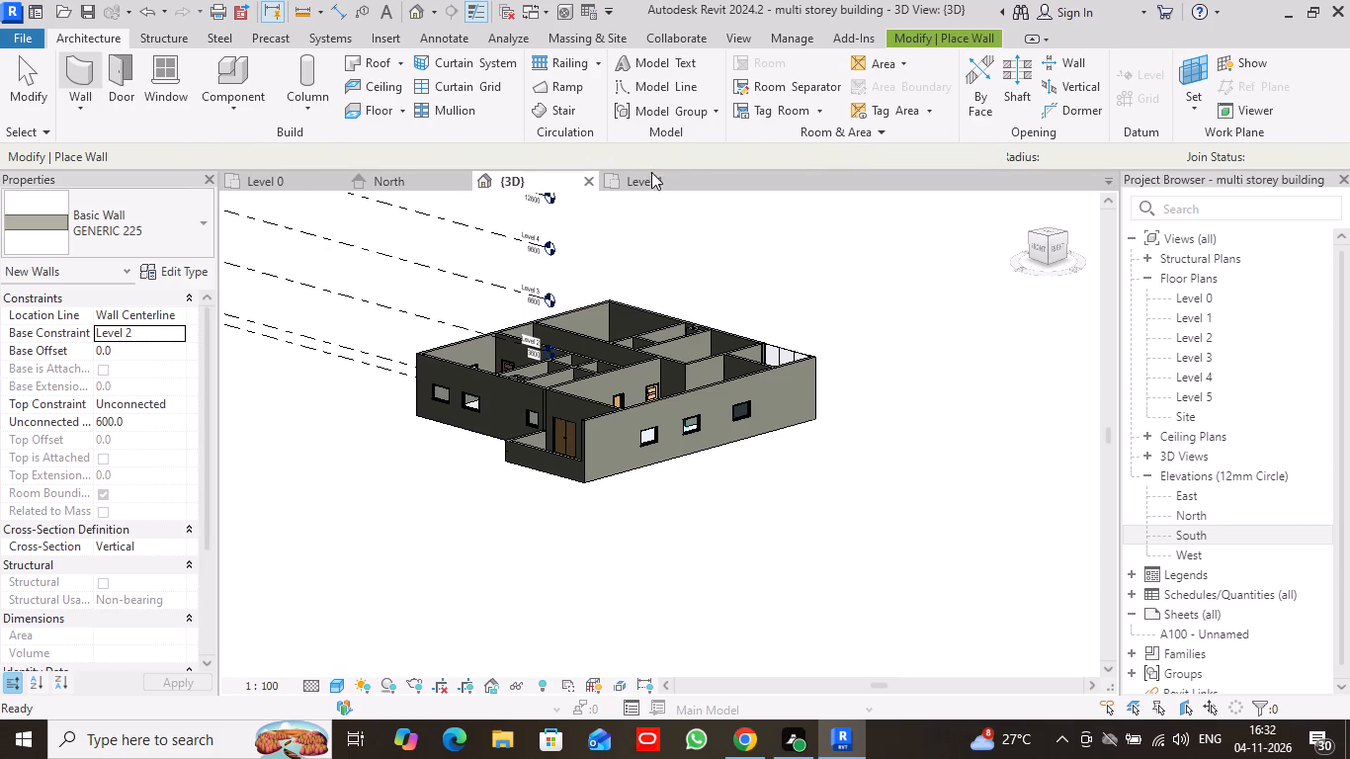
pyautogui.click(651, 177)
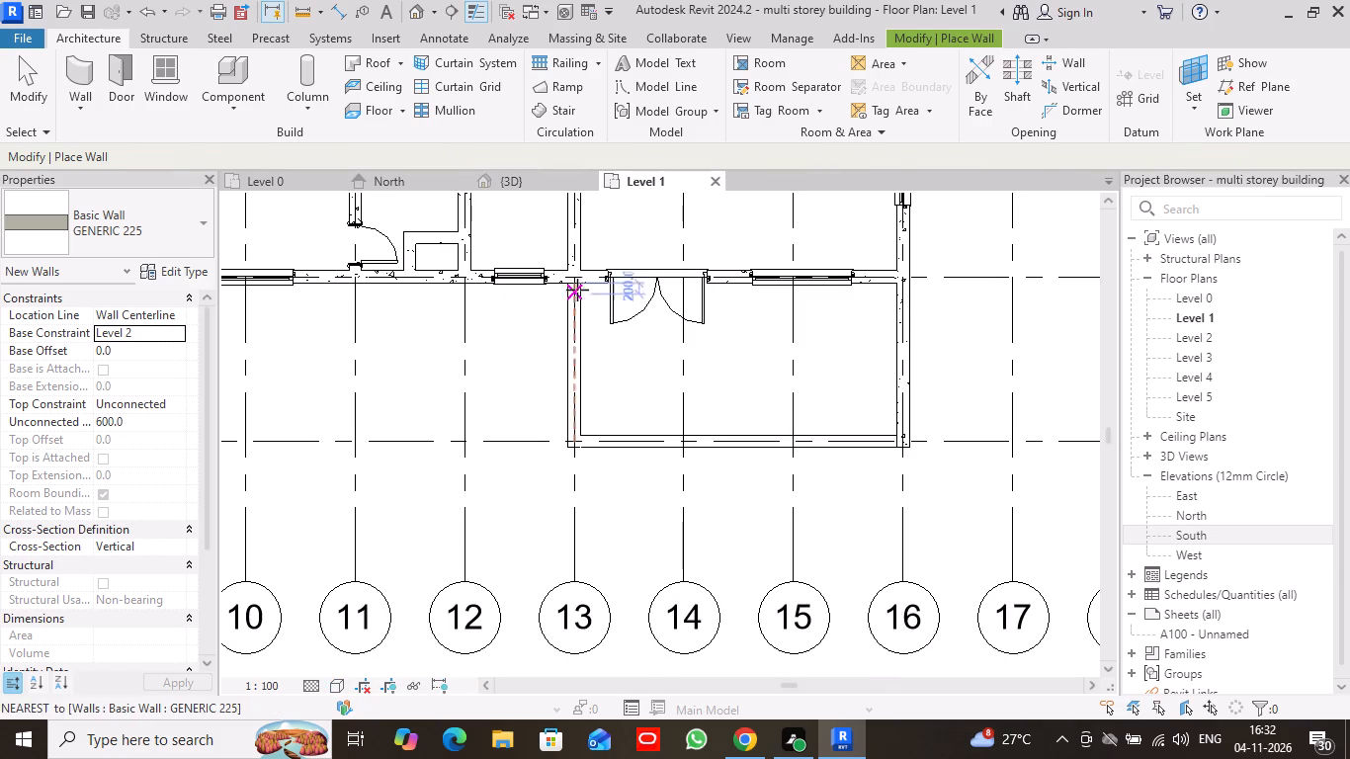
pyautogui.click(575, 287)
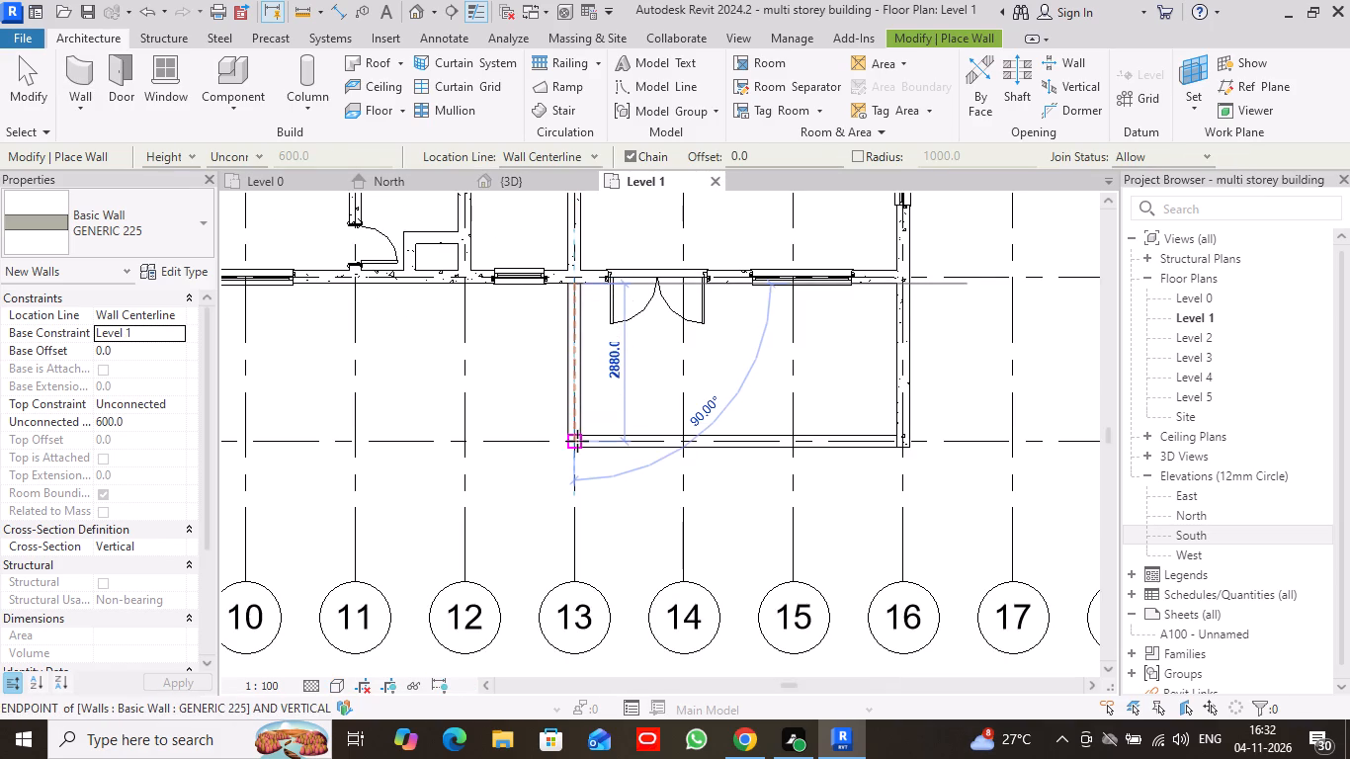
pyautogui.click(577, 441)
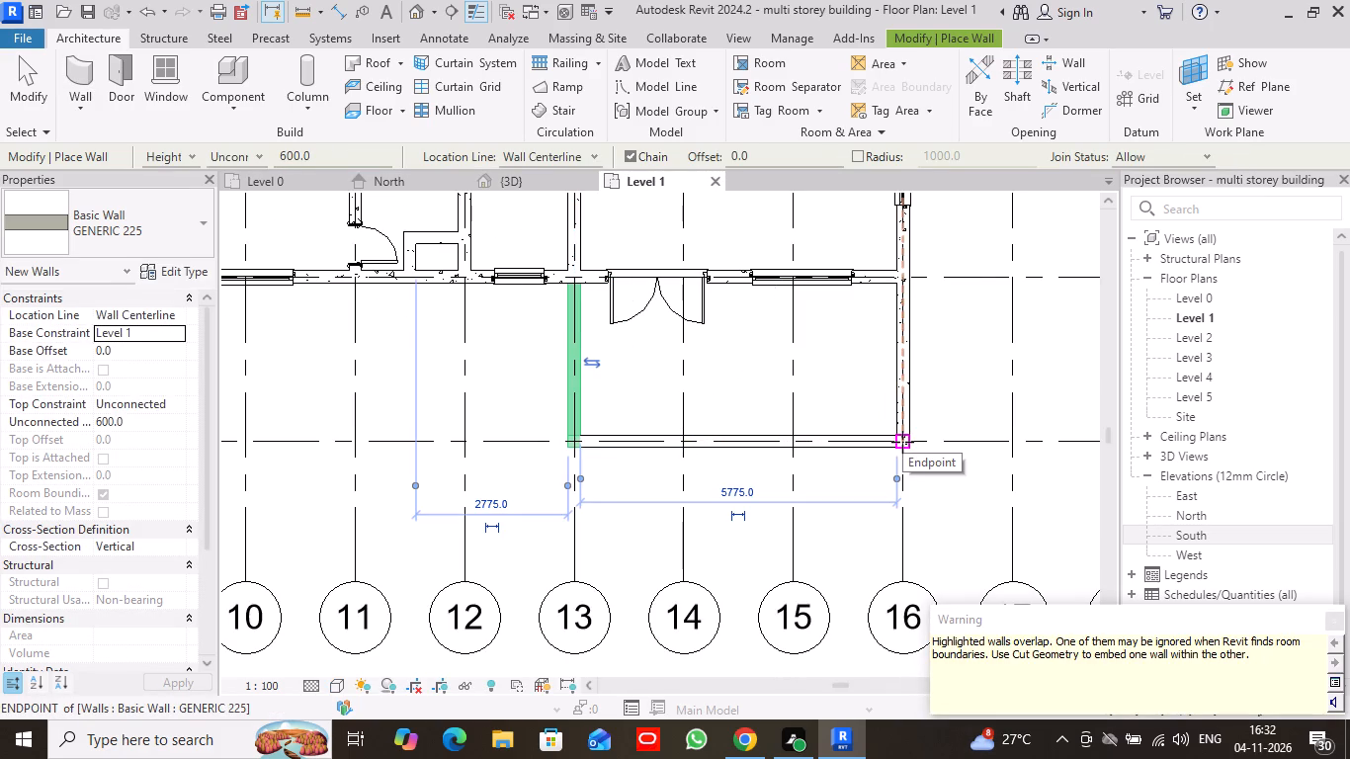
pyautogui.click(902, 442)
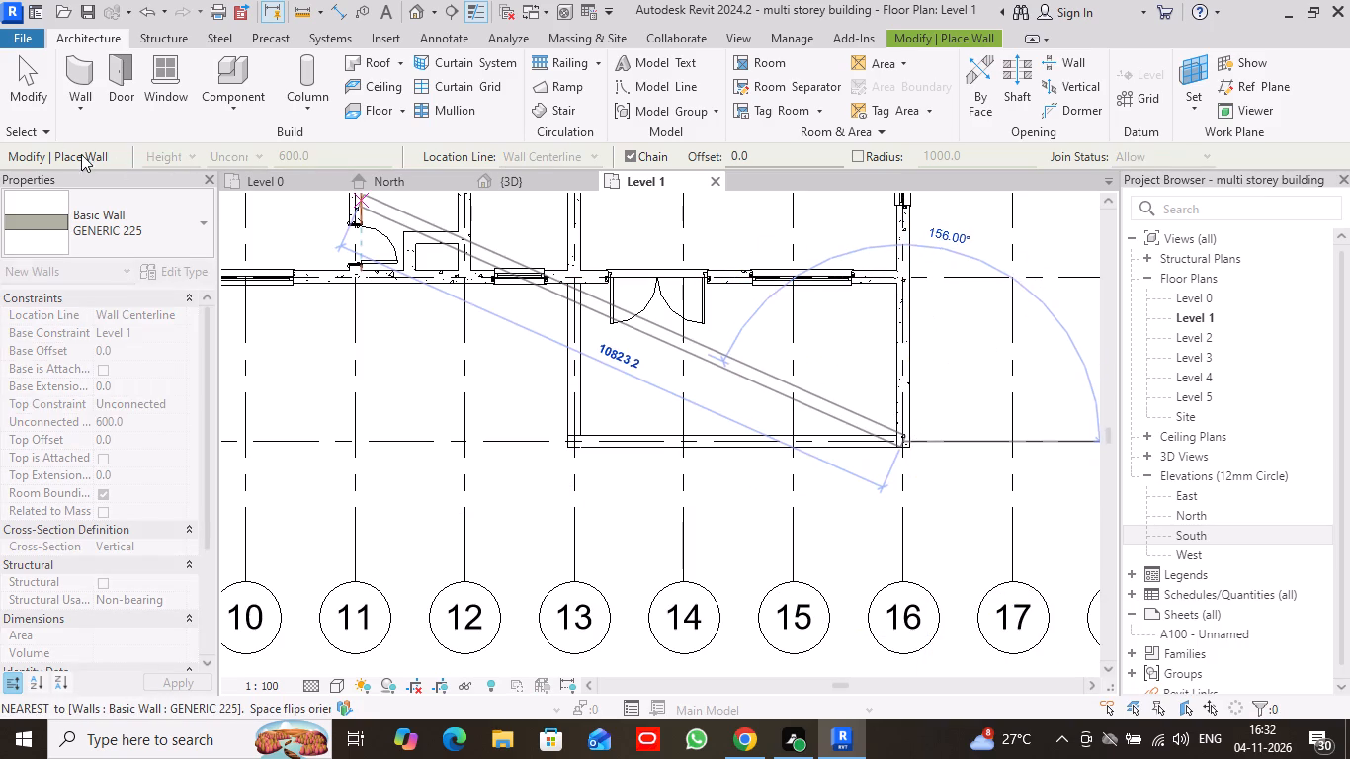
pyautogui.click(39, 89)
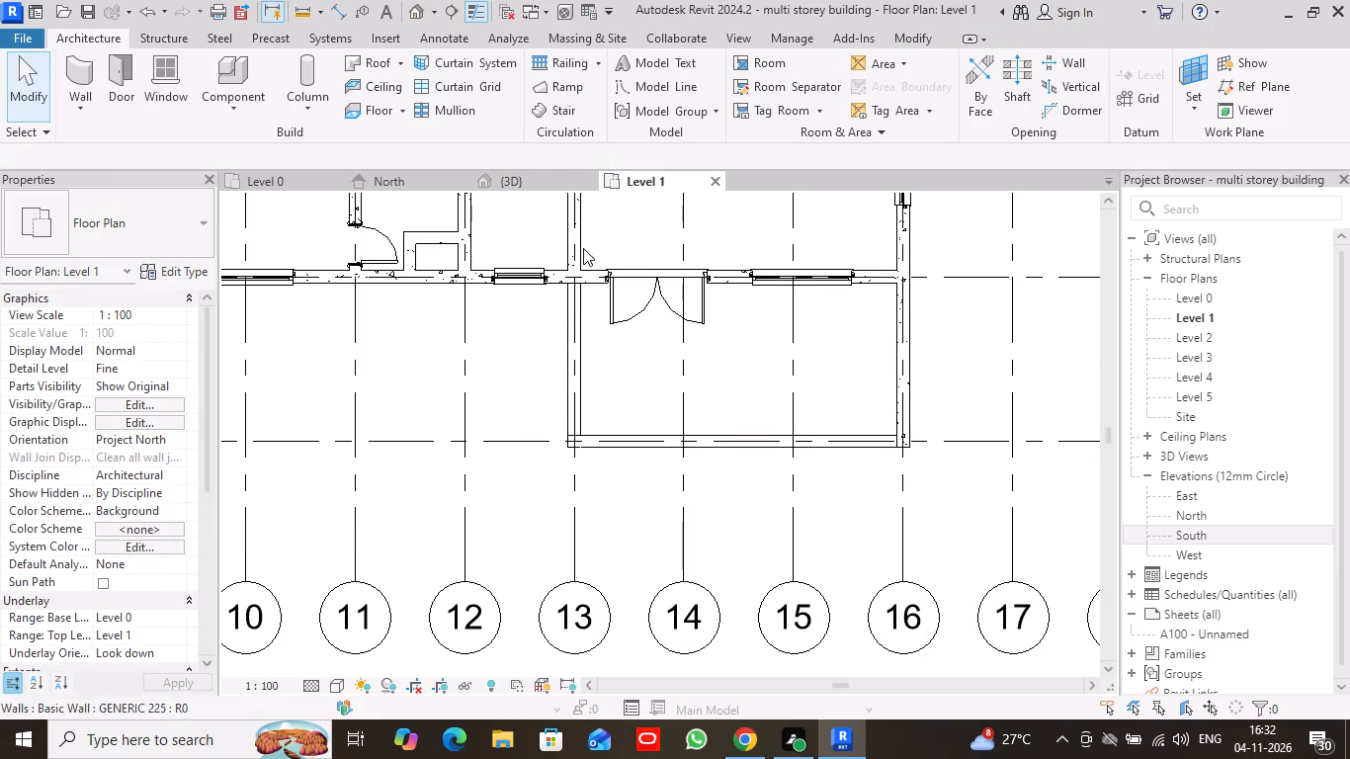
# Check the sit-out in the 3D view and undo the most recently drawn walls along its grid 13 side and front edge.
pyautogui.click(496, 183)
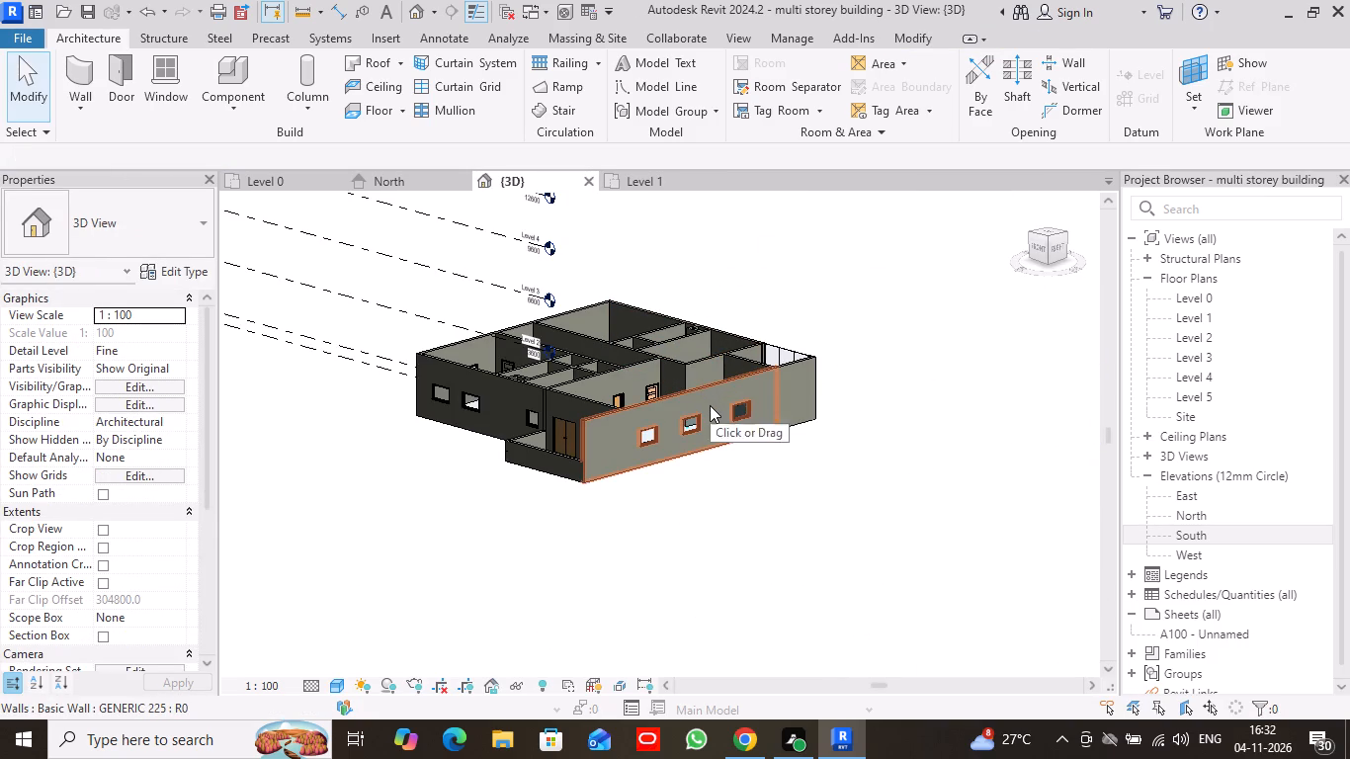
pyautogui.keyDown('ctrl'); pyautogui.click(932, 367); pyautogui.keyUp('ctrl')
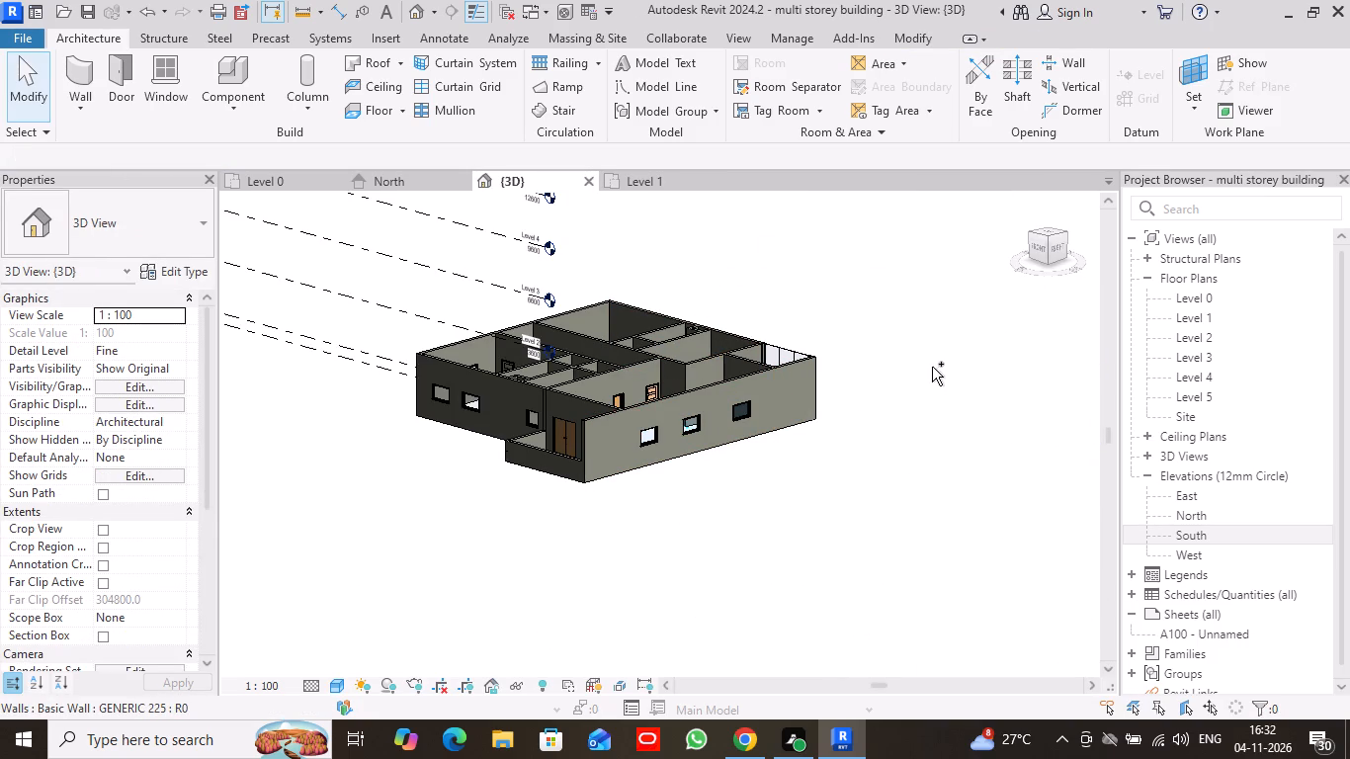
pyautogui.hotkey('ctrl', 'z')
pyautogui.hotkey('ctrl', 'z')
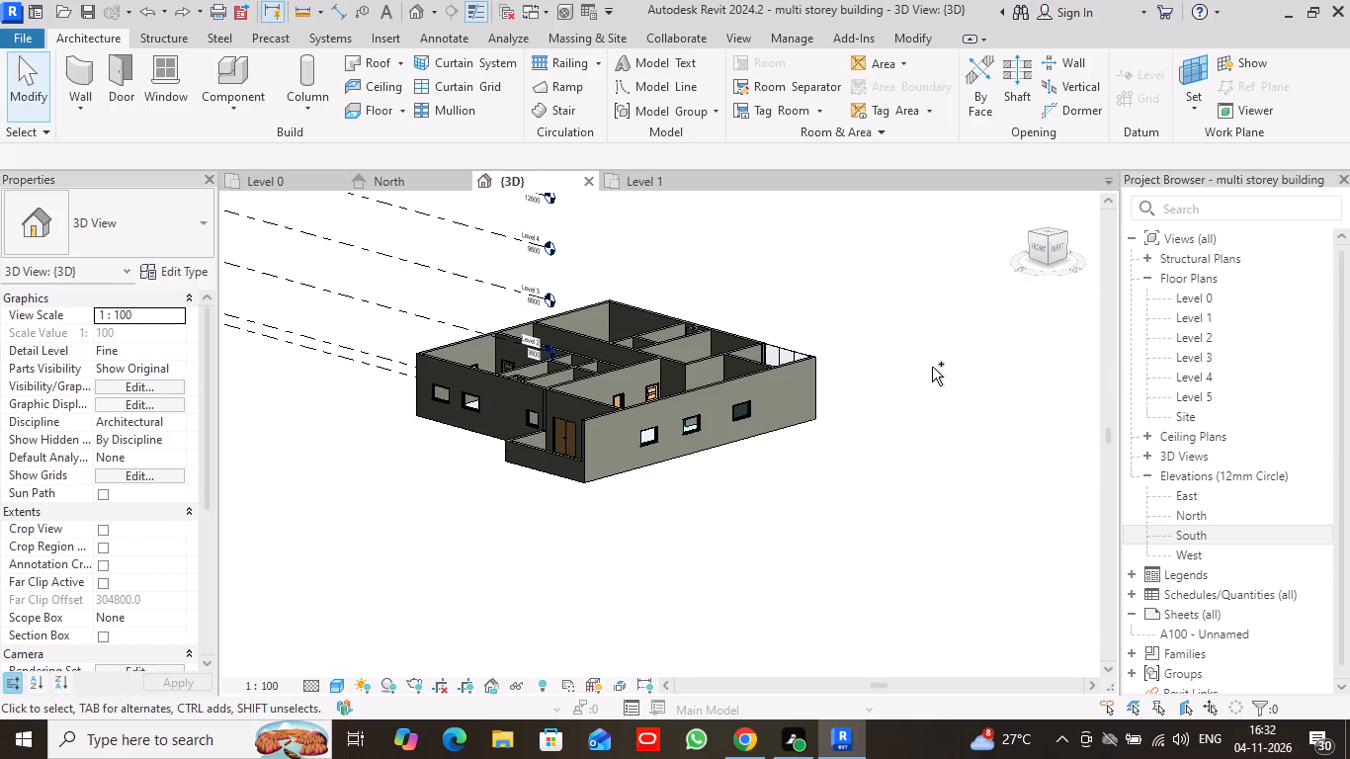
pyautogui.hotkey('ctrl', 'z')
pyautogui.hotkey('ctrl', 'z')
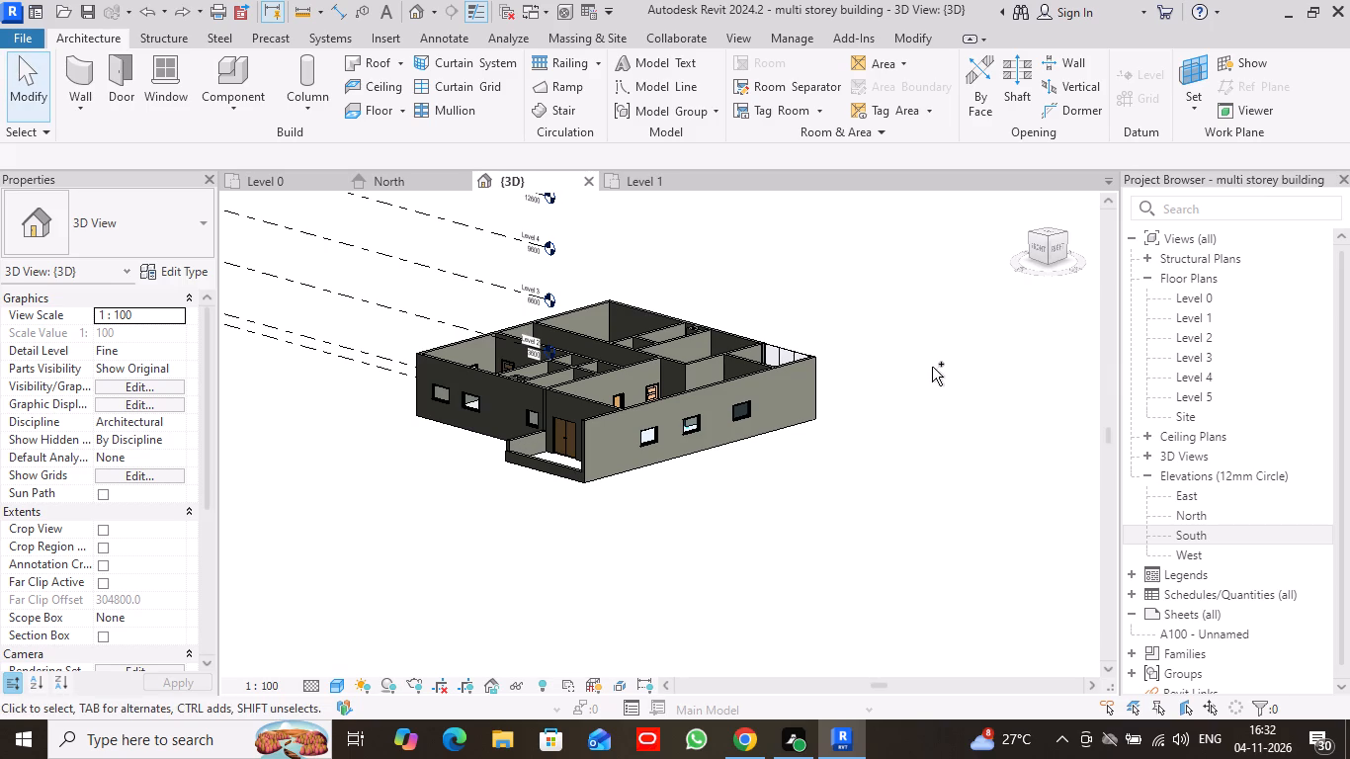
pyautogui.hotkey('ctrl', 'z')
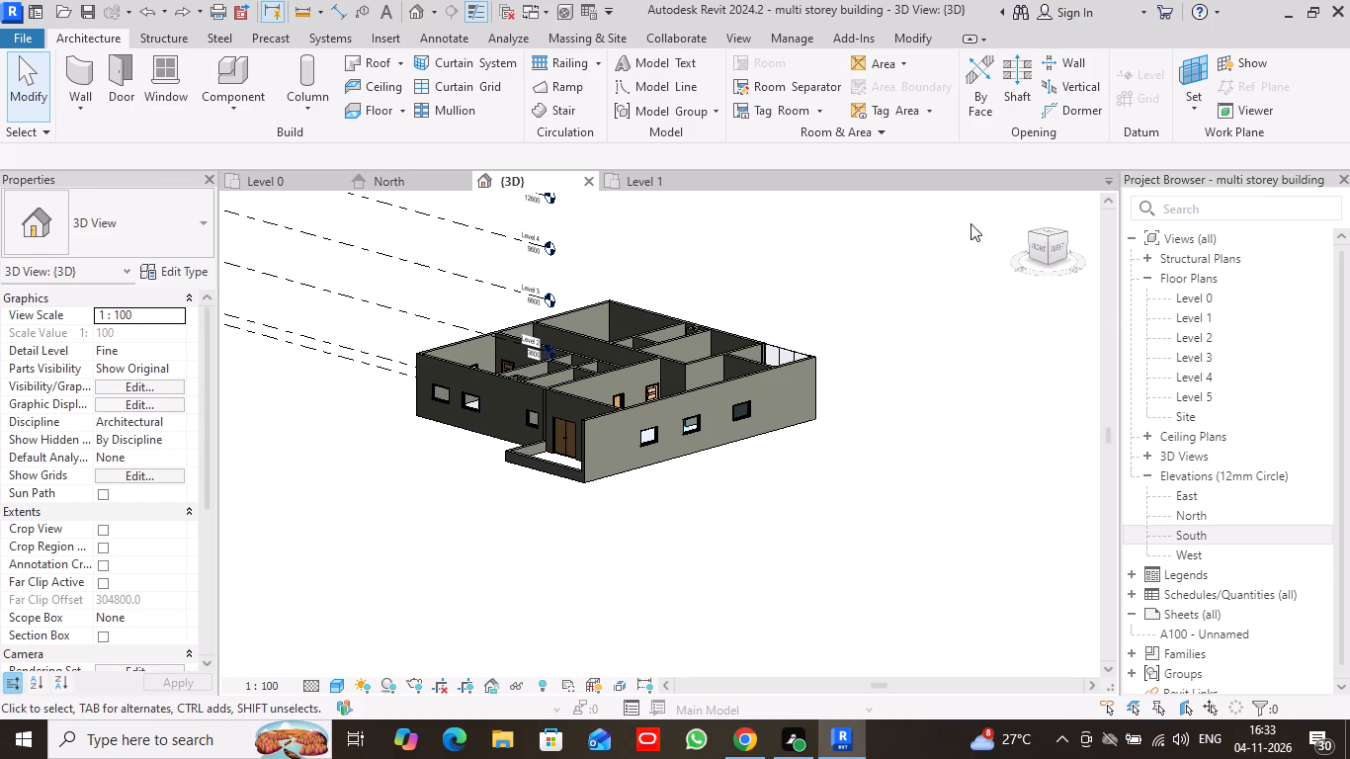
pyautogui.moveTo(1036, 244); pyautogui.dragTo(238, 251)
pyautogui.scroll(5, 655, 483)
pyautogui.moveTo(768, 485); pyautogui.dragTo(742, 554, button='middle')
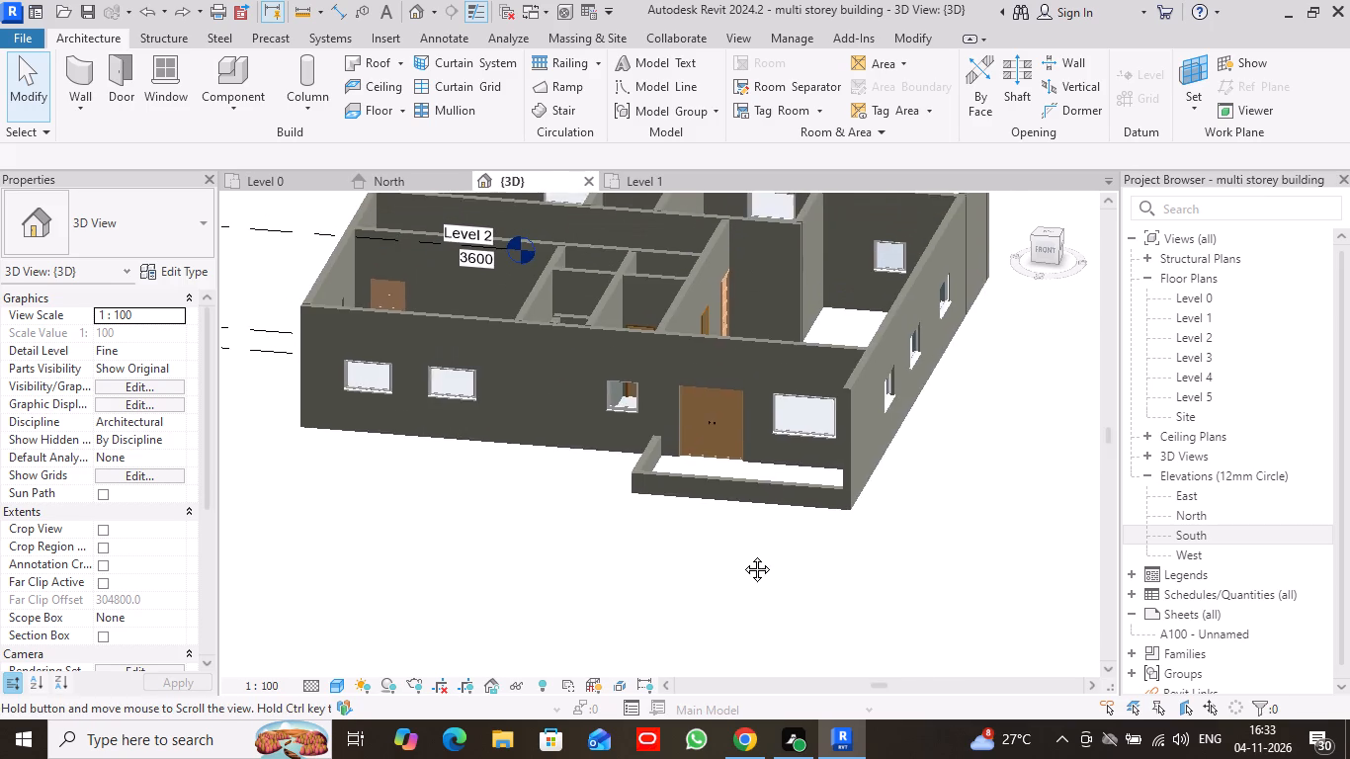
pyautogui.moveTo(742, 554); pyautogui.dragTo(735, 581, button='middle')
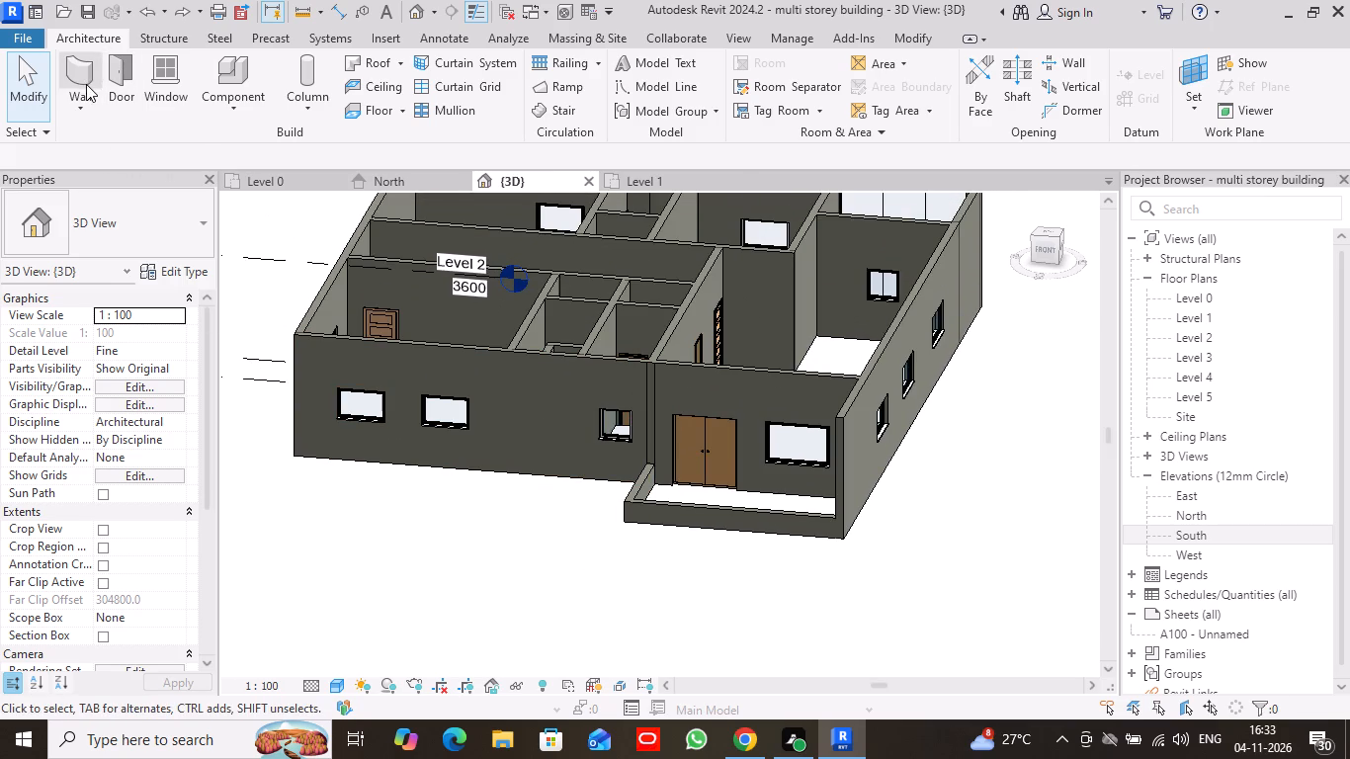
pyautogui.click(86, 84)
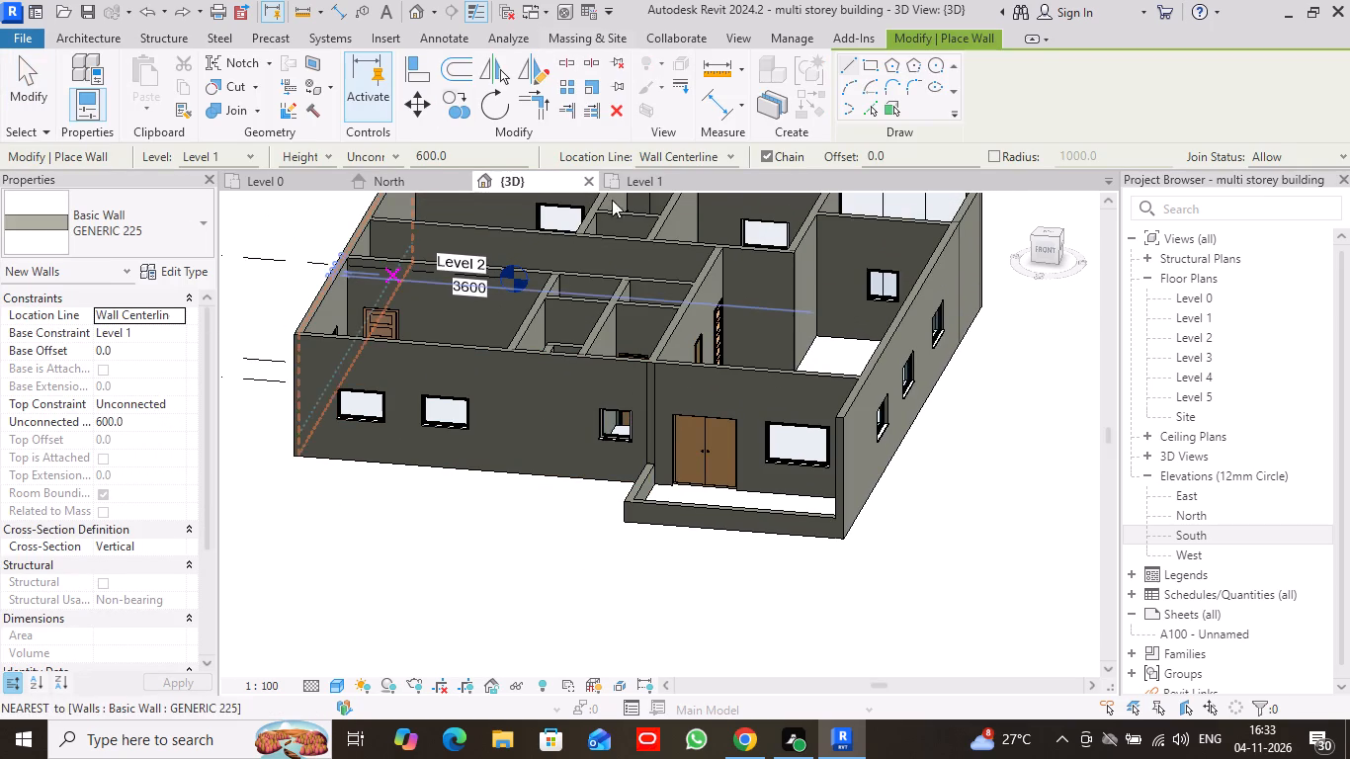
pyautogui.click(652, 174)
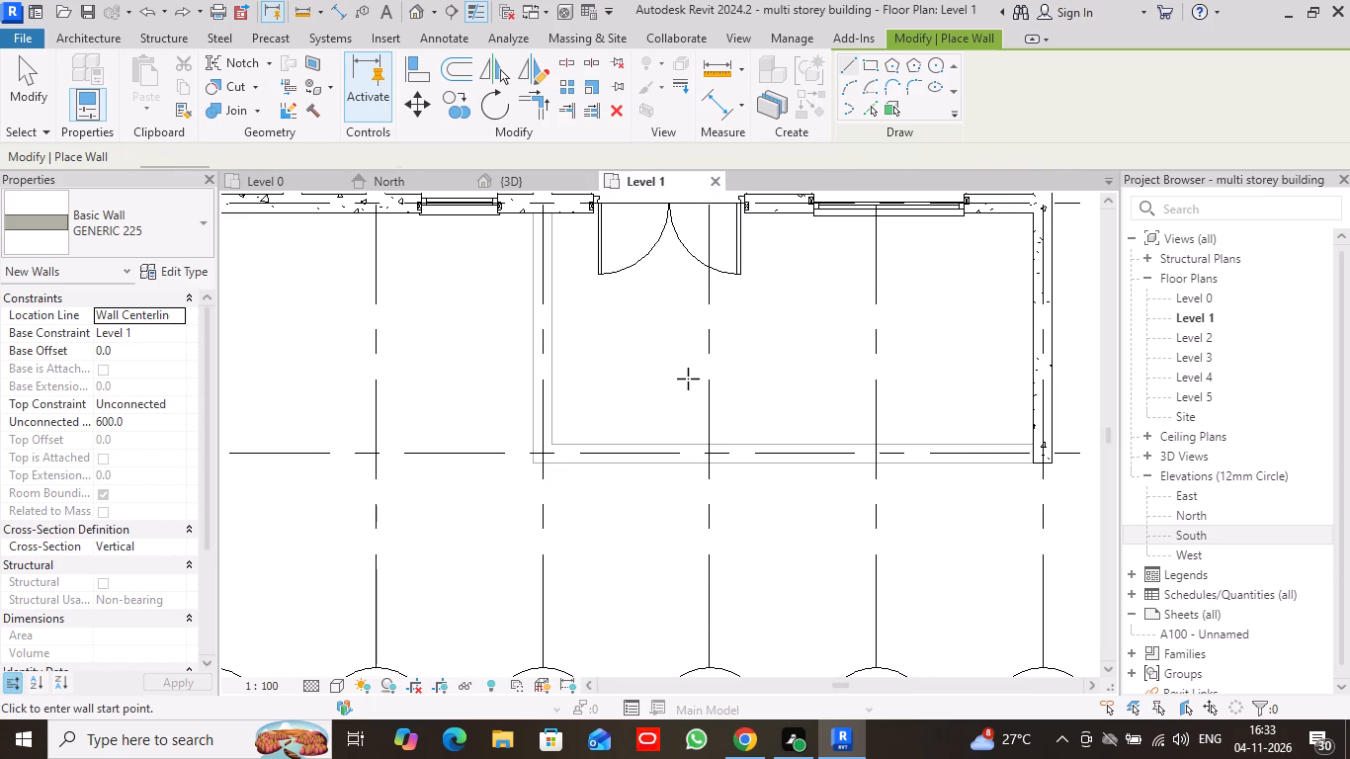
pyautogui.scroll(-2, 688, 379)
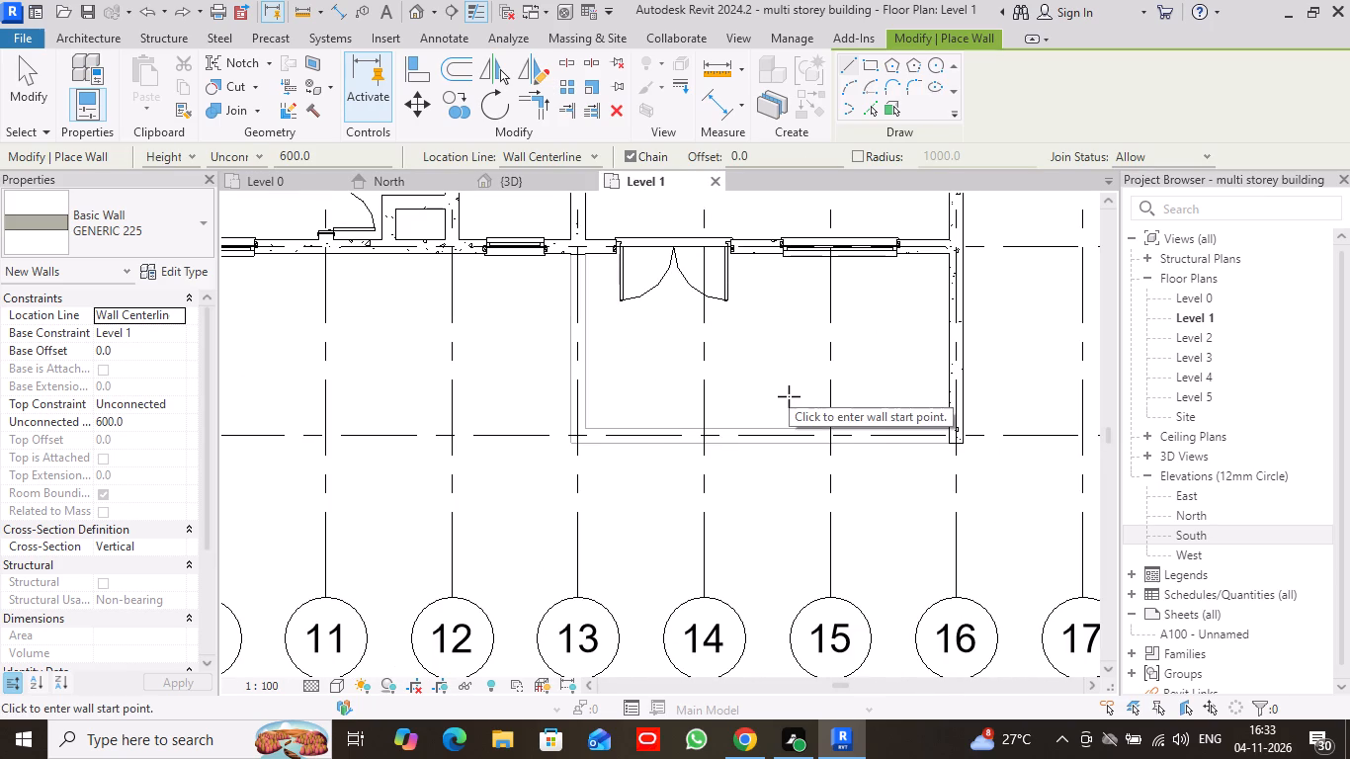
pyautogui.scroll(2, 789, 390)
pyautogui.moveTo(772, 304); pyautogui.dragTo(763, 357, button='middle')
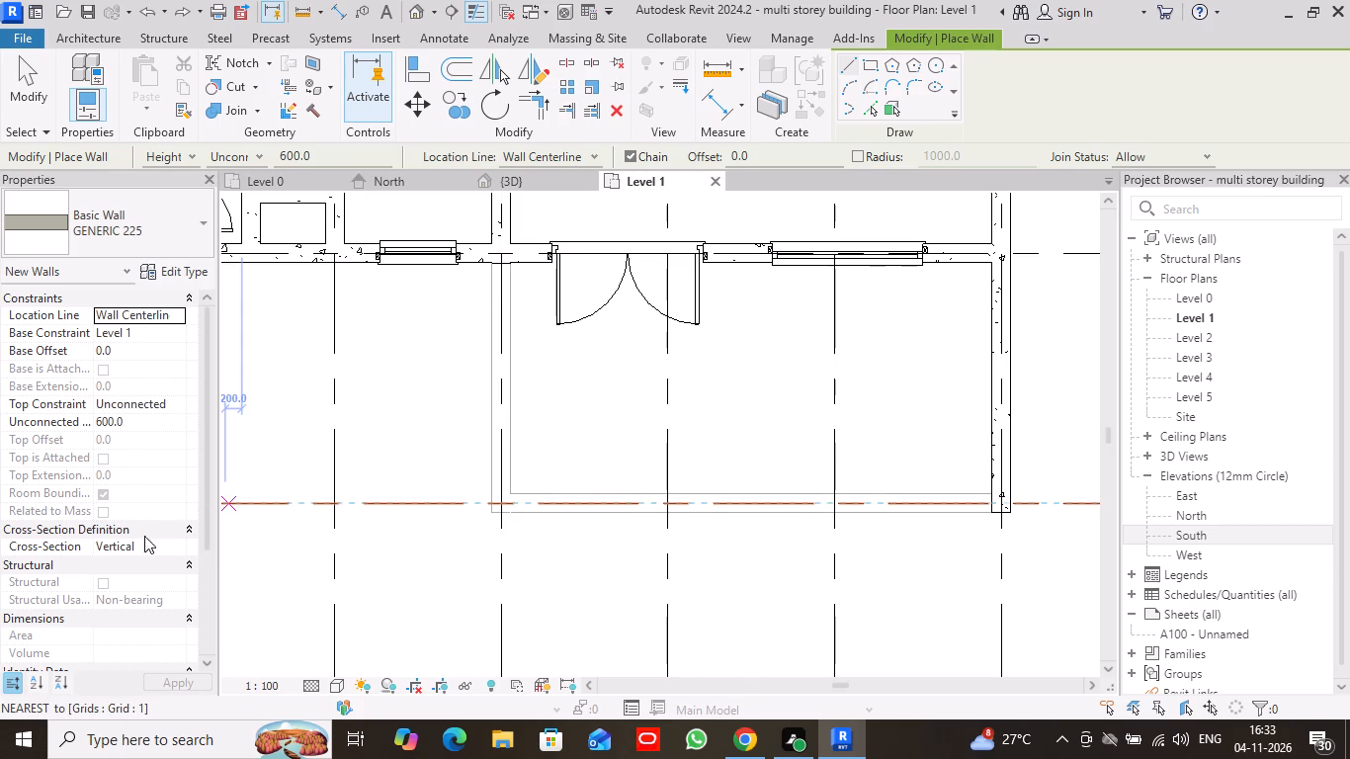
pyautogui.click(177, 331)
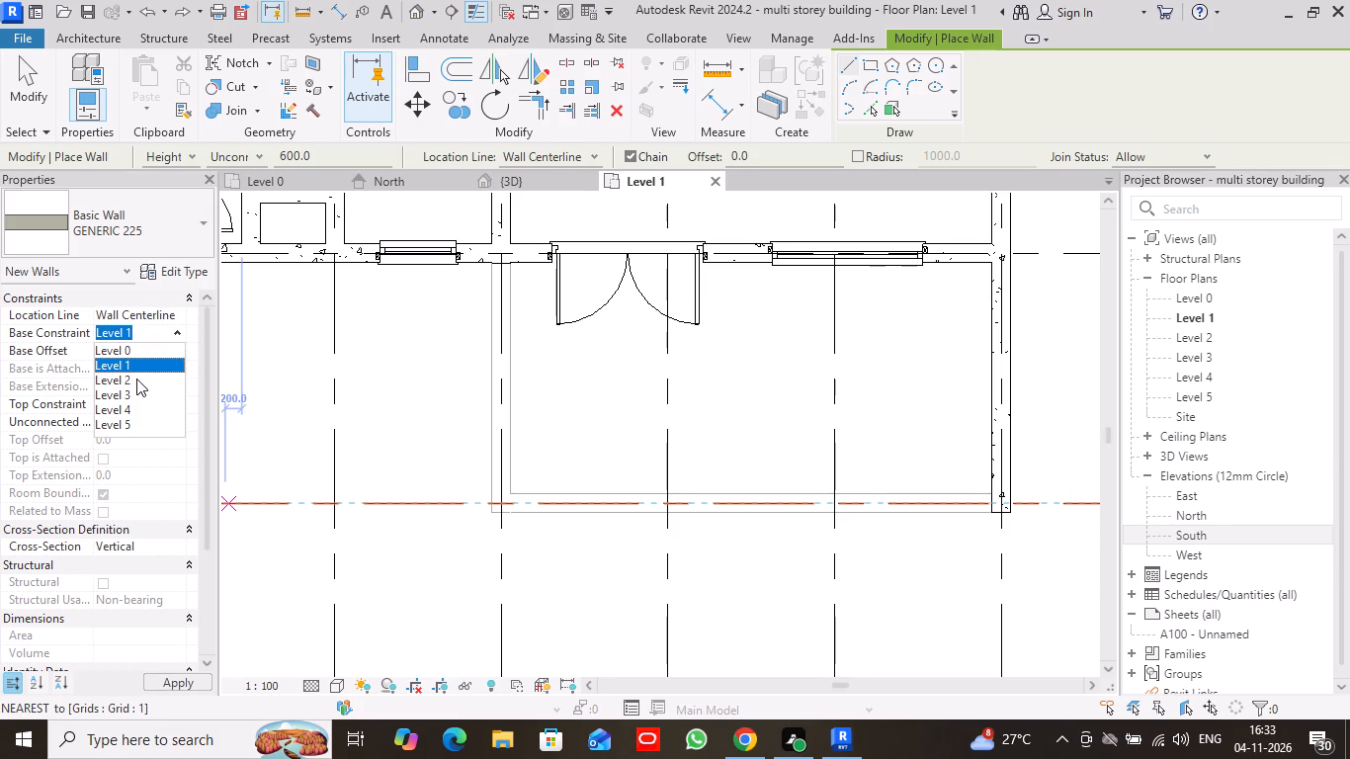
# Examine the wall heights against the levels in the North elevation and the front 3D view.
pyautogui.click(431, 187)
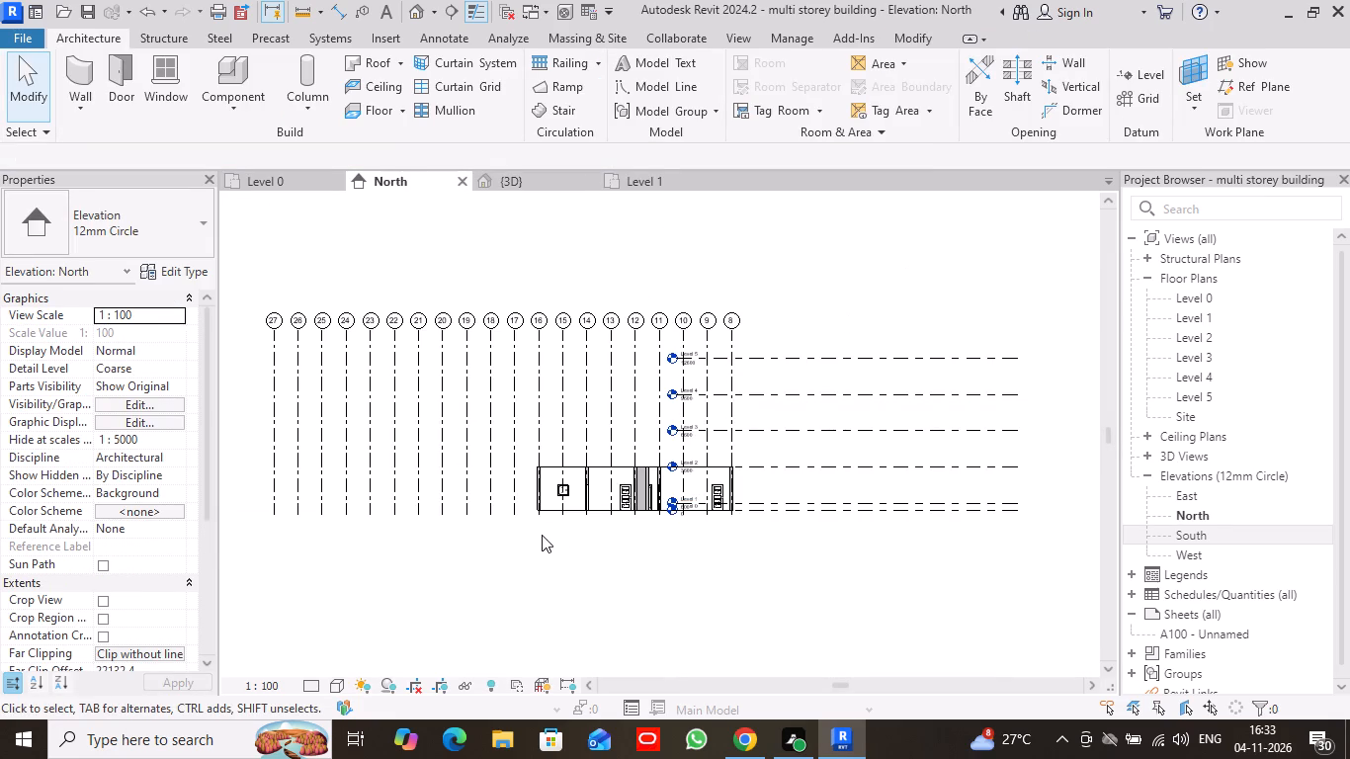
pyautogui.scroll(9, 607, 523)
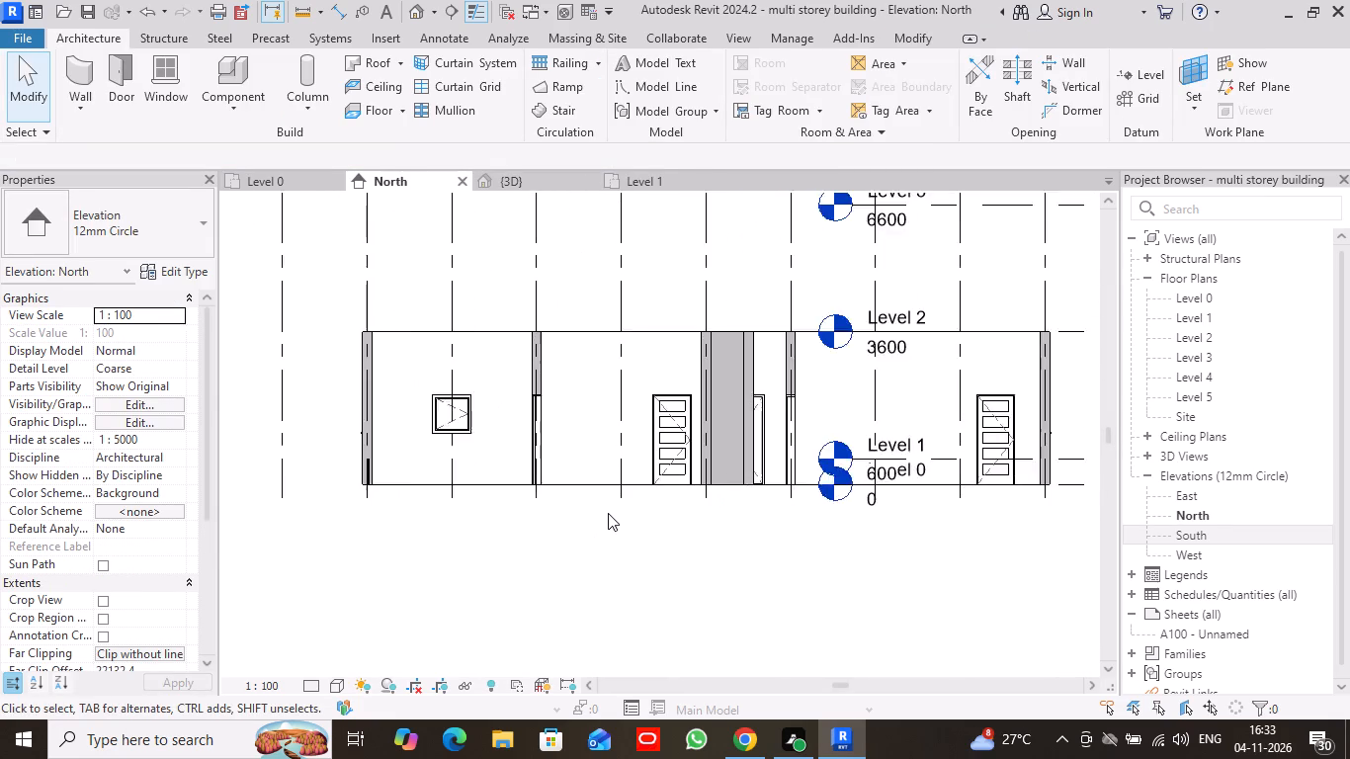
pyautogui.scroll(1, 608, 513)
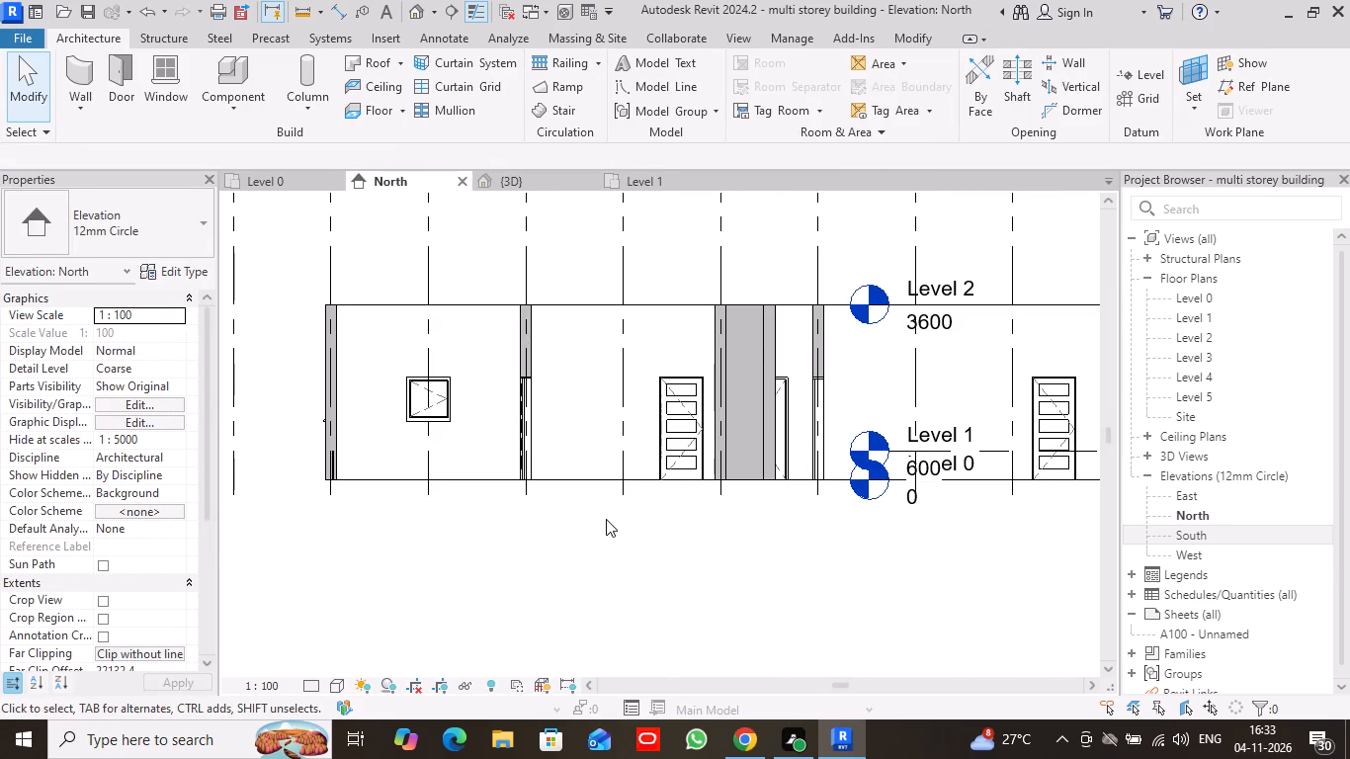
pyautogui.scroll(-2, 606, 519)
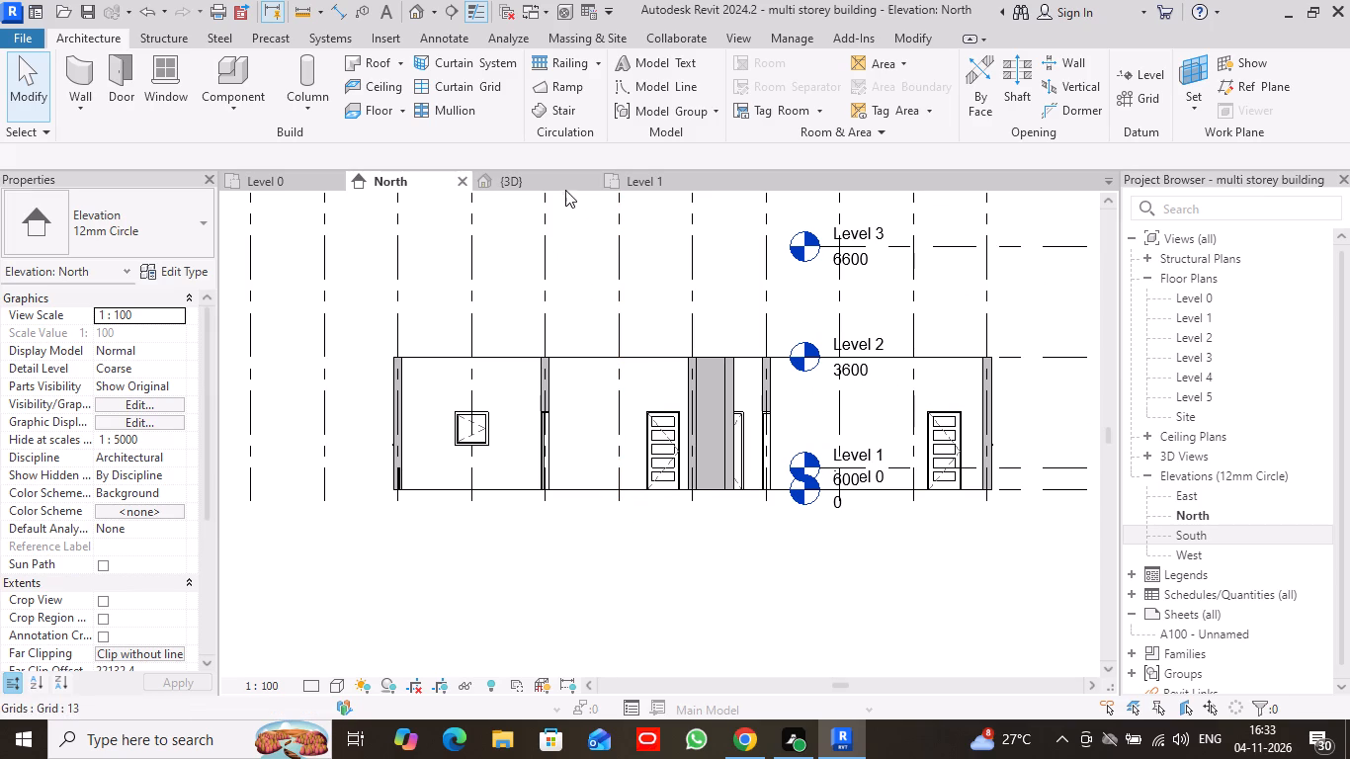
pyautogui.click(562, 186)
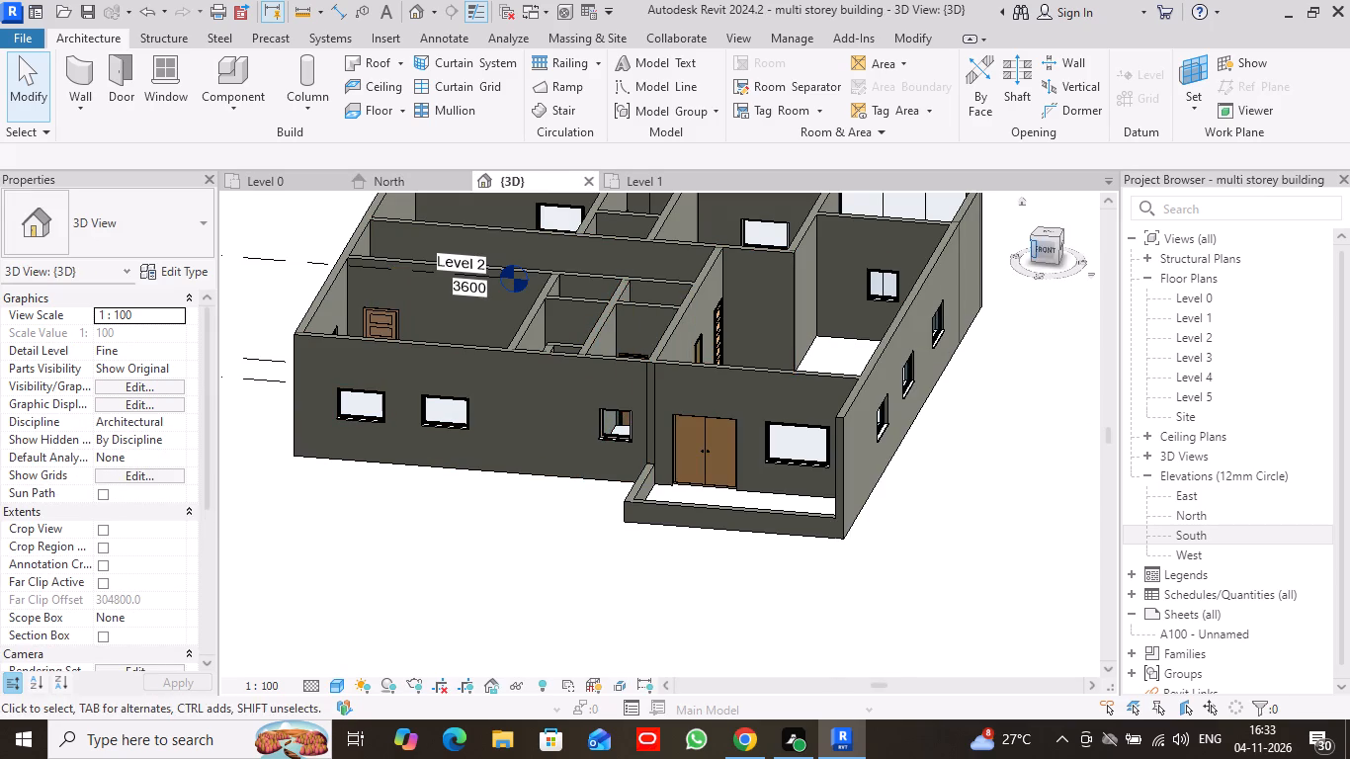
pyautogui.click(1041, 249)
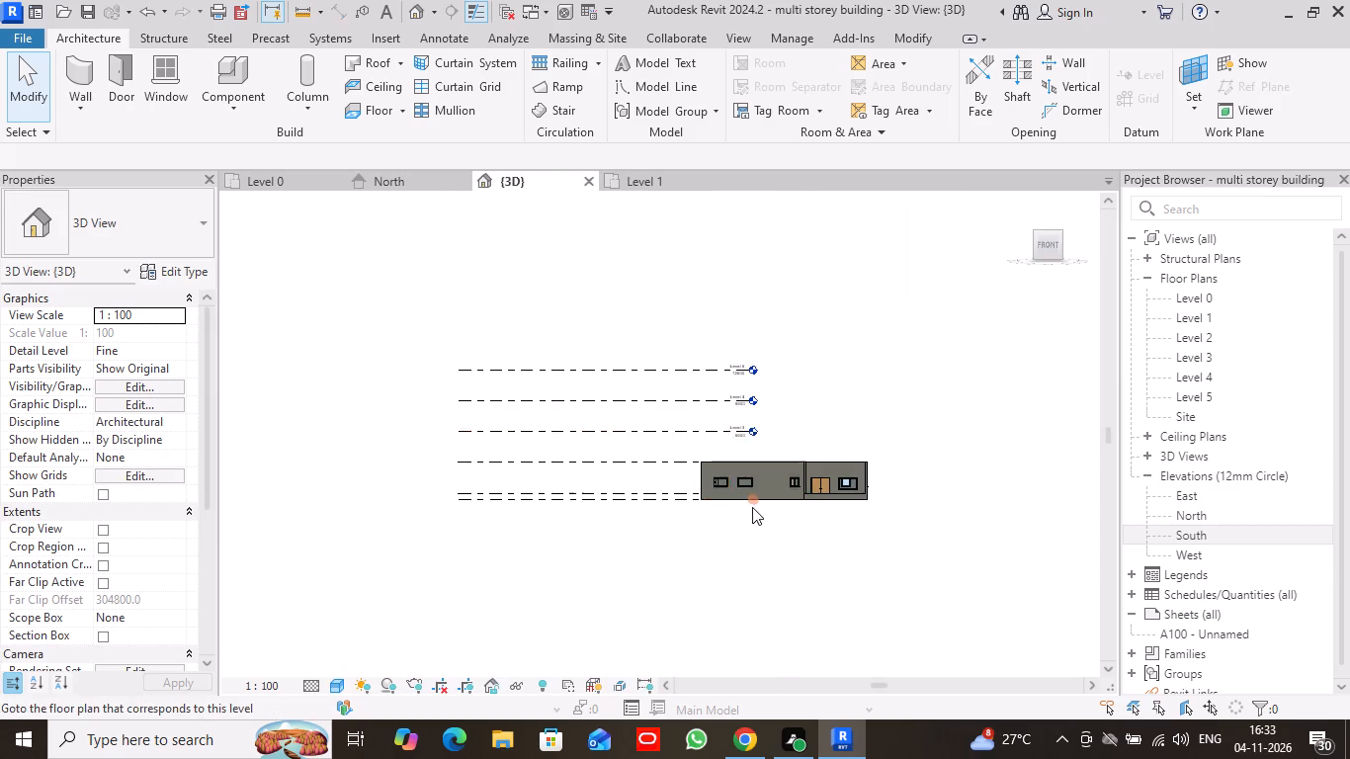
pyautogui.scroll(10, 755, 507)
pyautogui.scroll(-3, 859, 525)
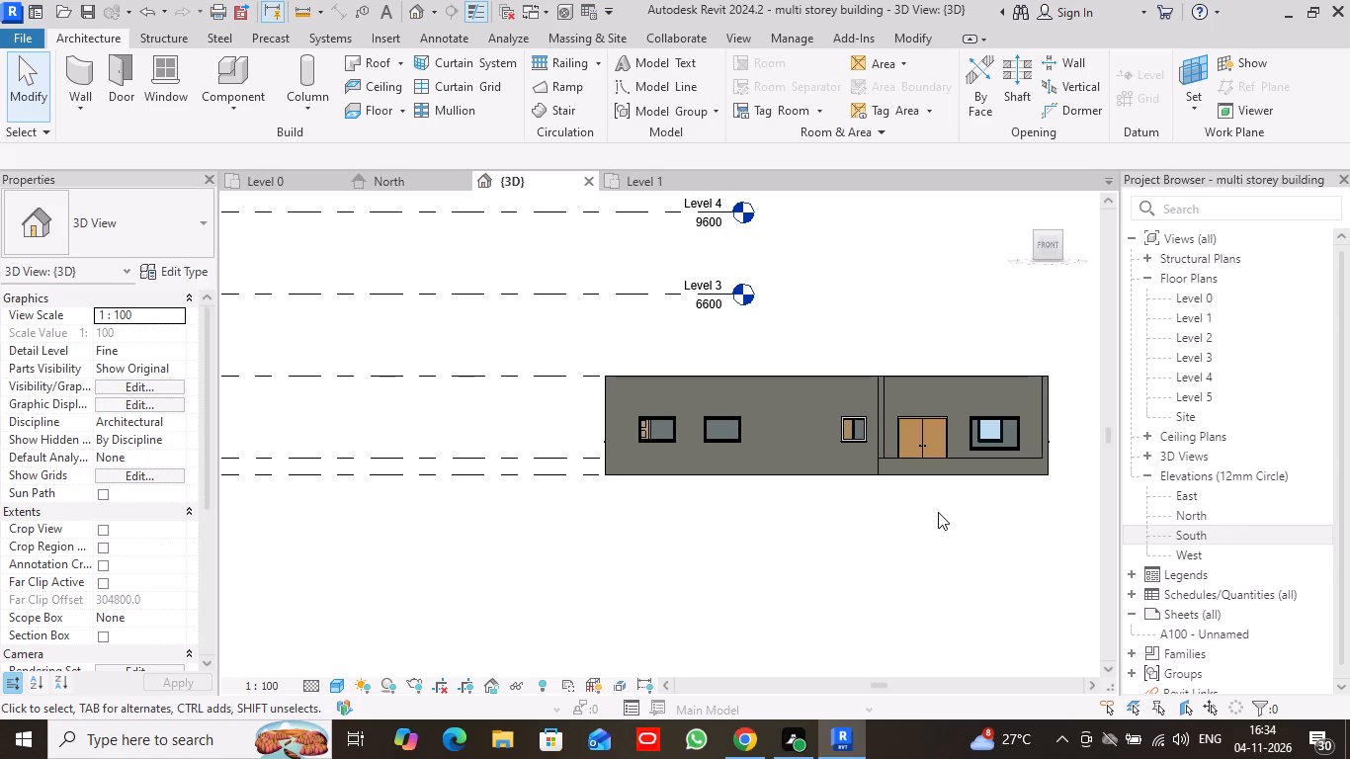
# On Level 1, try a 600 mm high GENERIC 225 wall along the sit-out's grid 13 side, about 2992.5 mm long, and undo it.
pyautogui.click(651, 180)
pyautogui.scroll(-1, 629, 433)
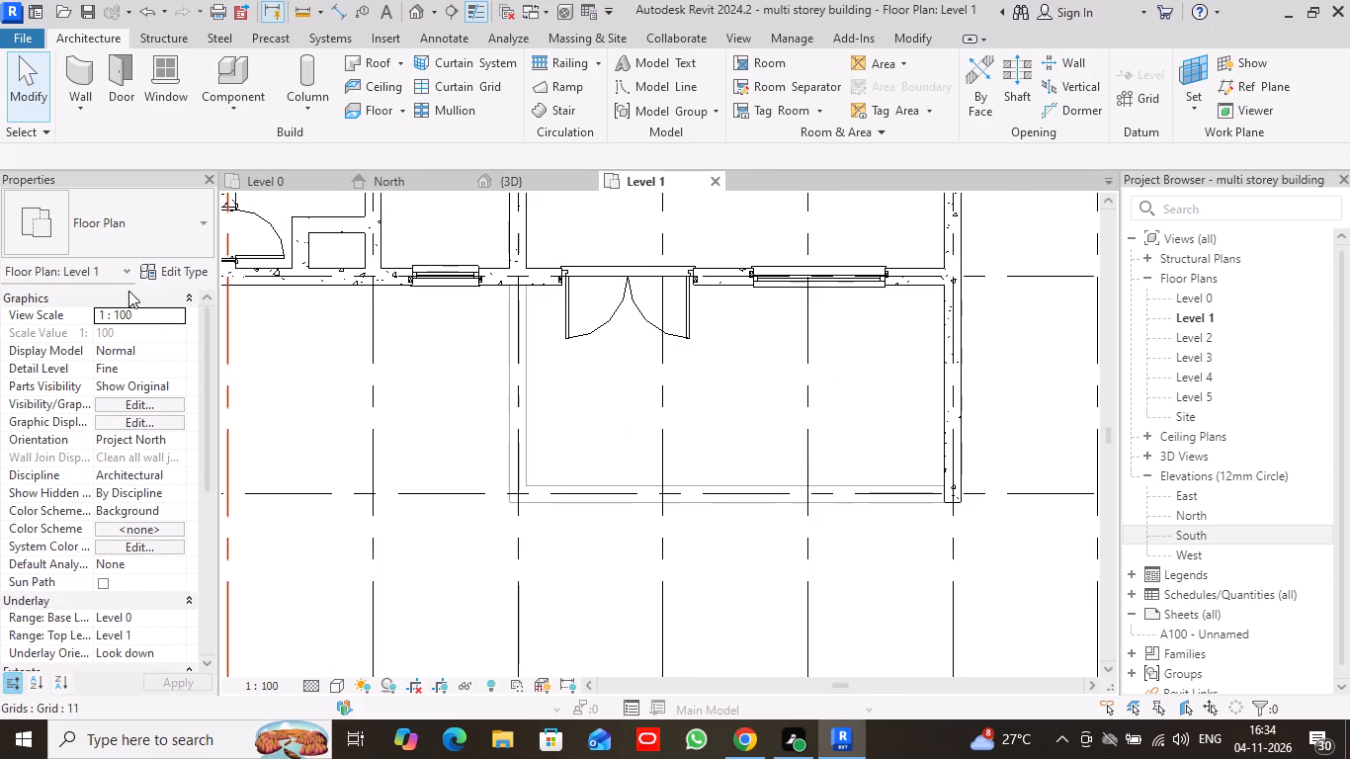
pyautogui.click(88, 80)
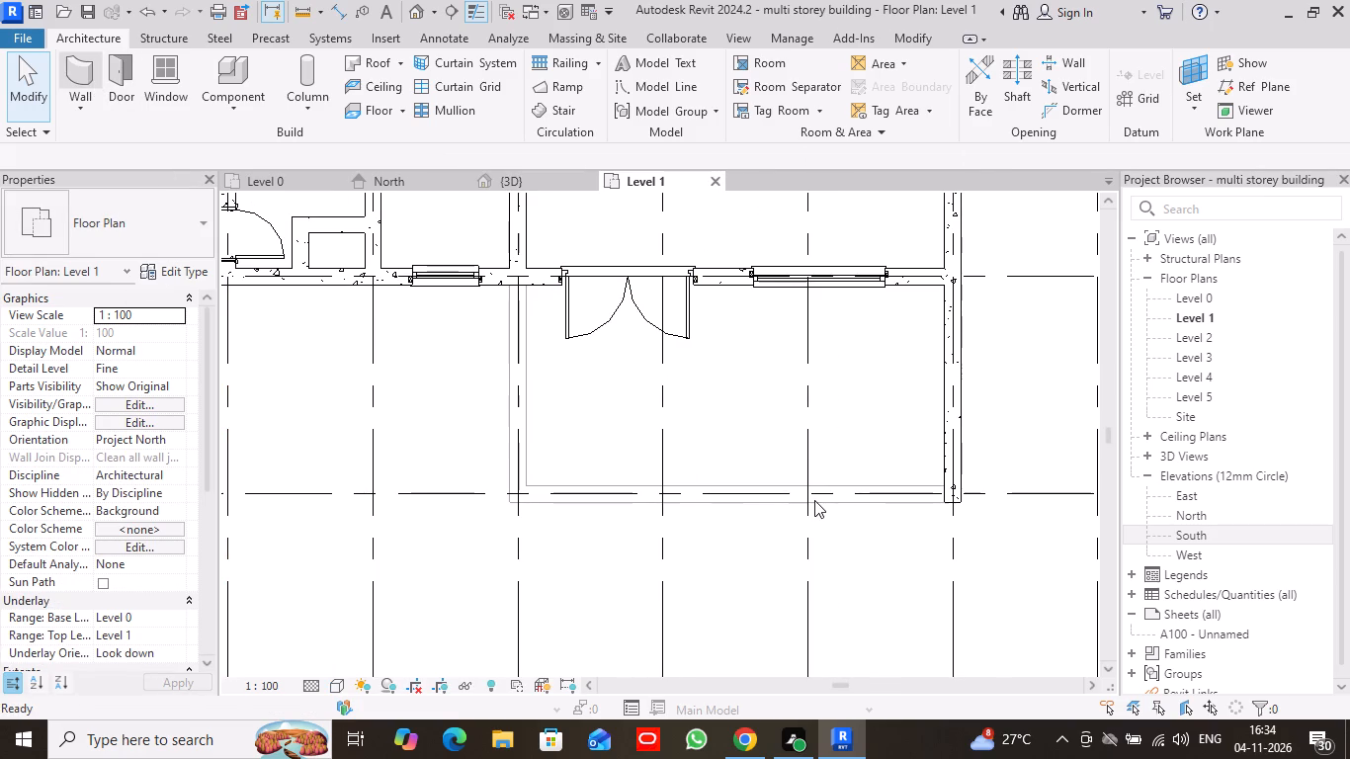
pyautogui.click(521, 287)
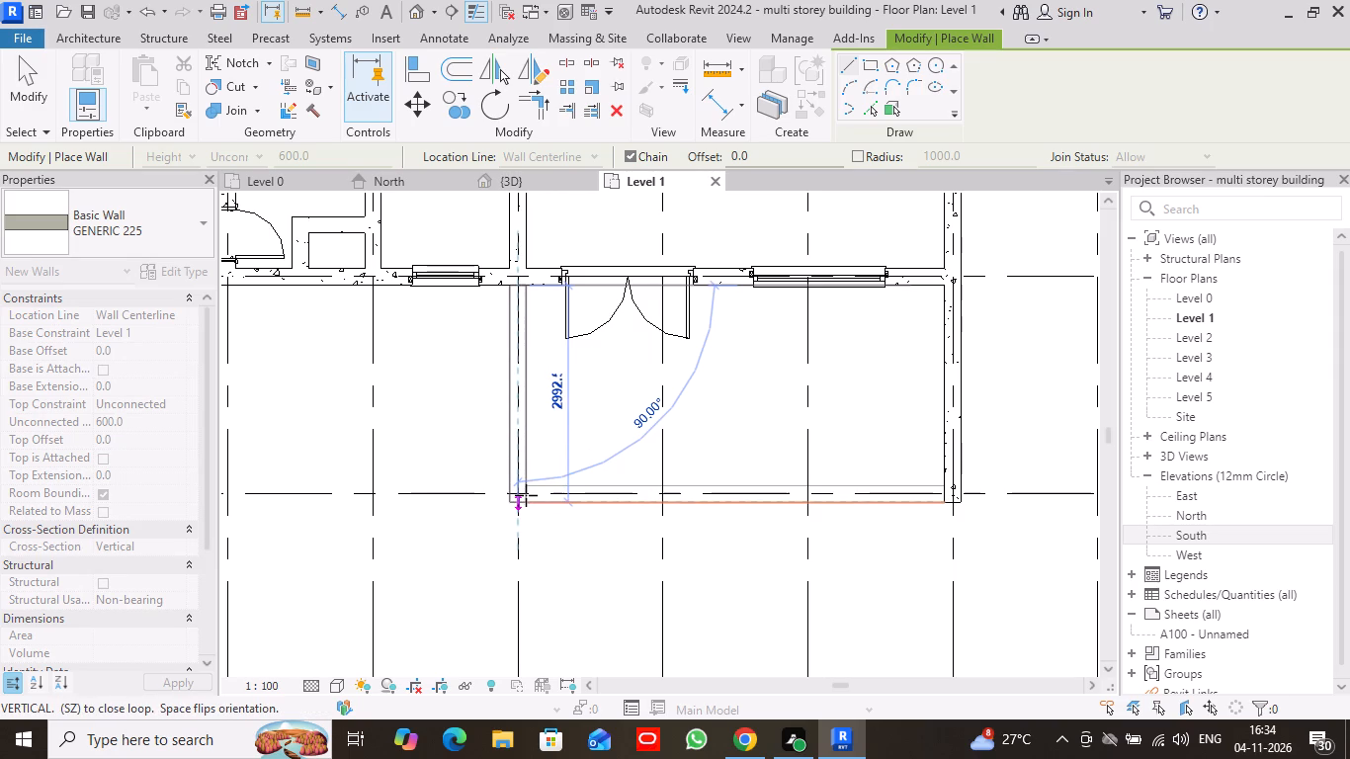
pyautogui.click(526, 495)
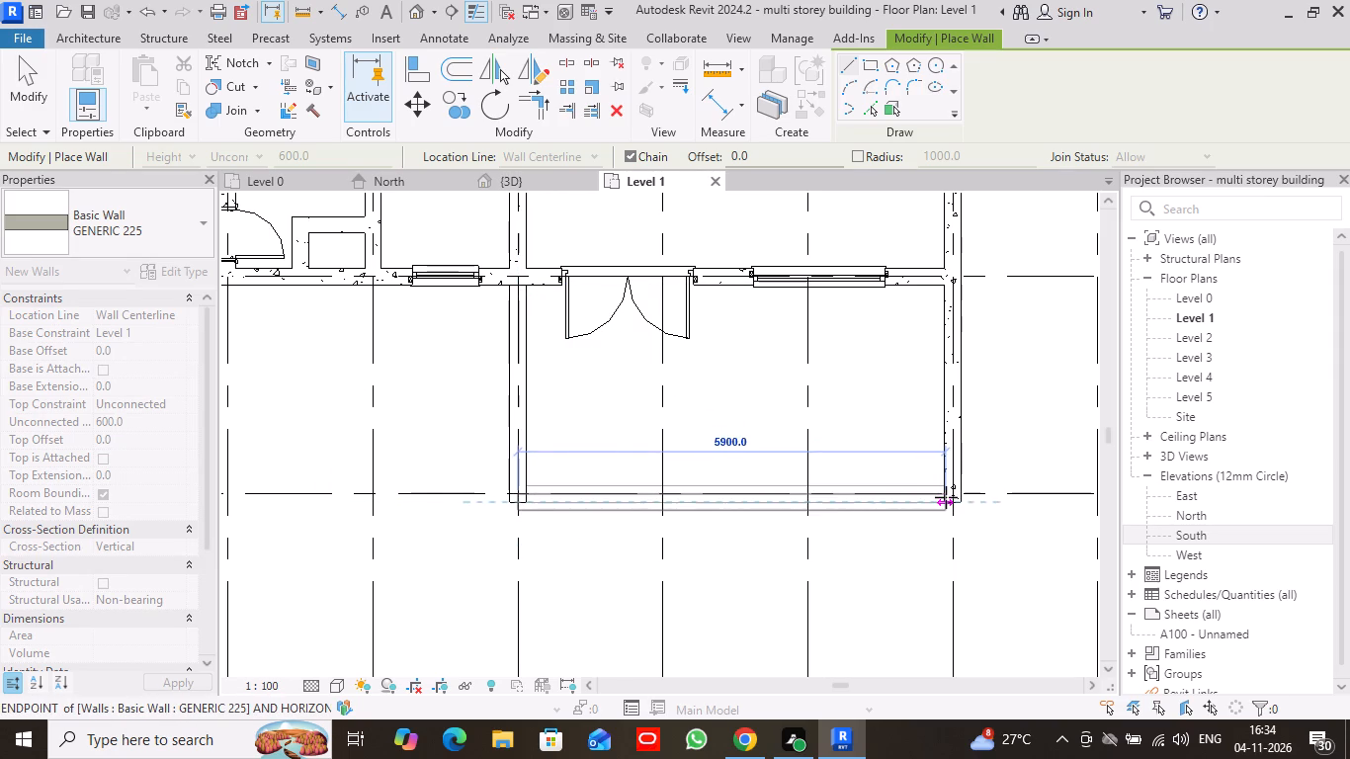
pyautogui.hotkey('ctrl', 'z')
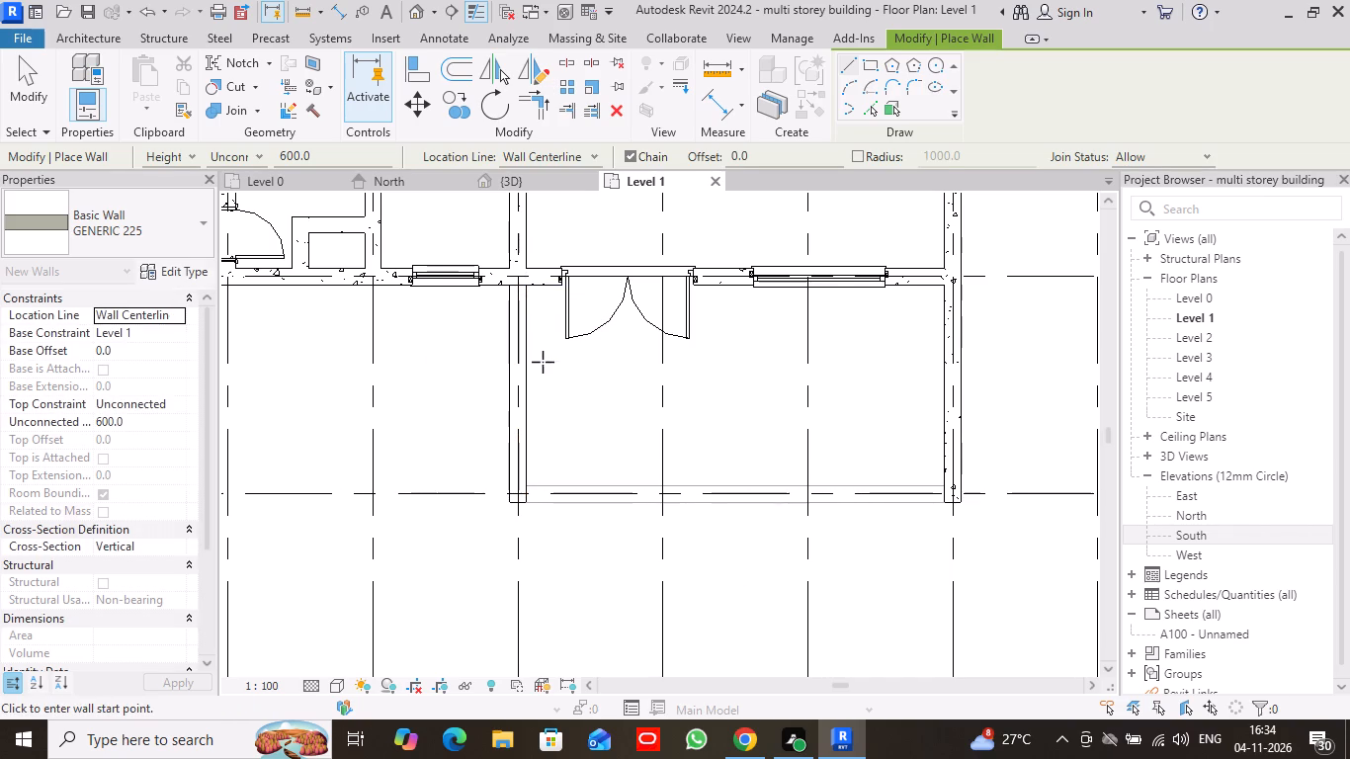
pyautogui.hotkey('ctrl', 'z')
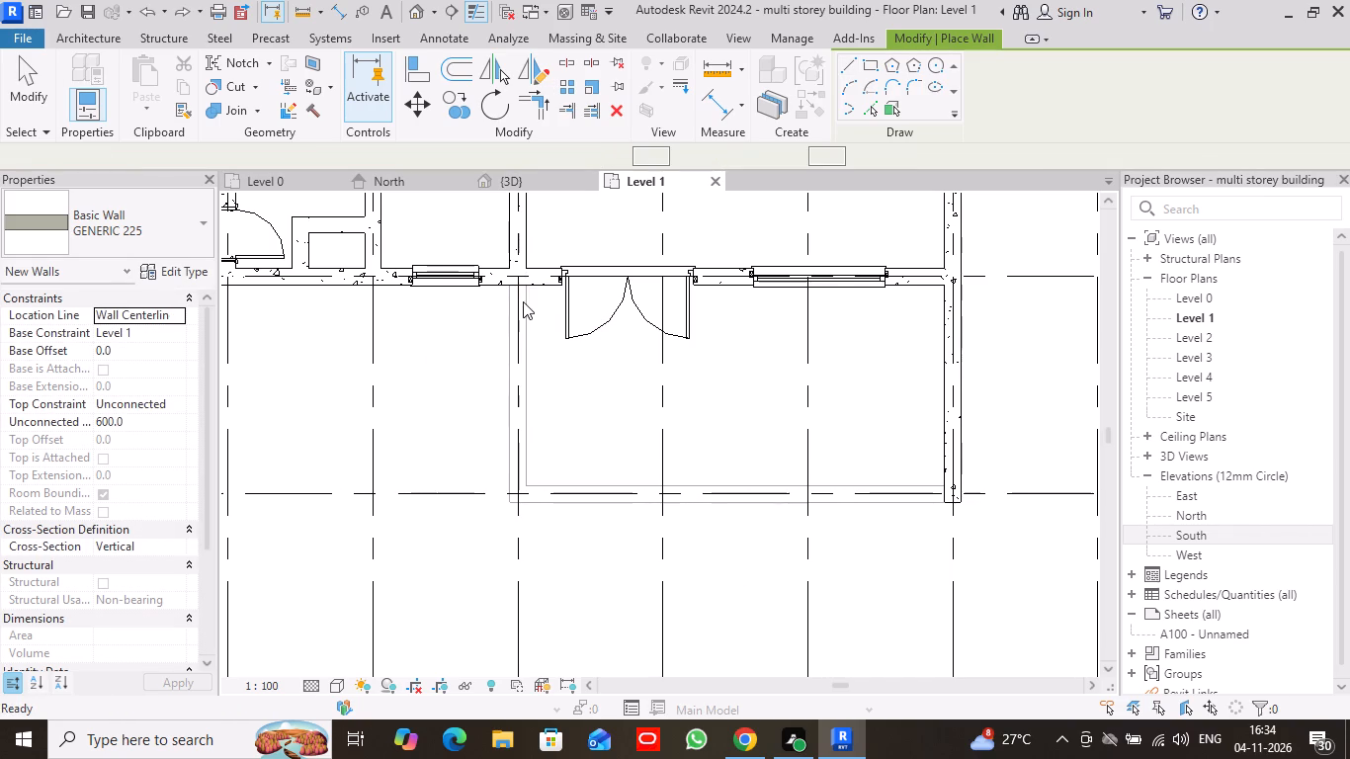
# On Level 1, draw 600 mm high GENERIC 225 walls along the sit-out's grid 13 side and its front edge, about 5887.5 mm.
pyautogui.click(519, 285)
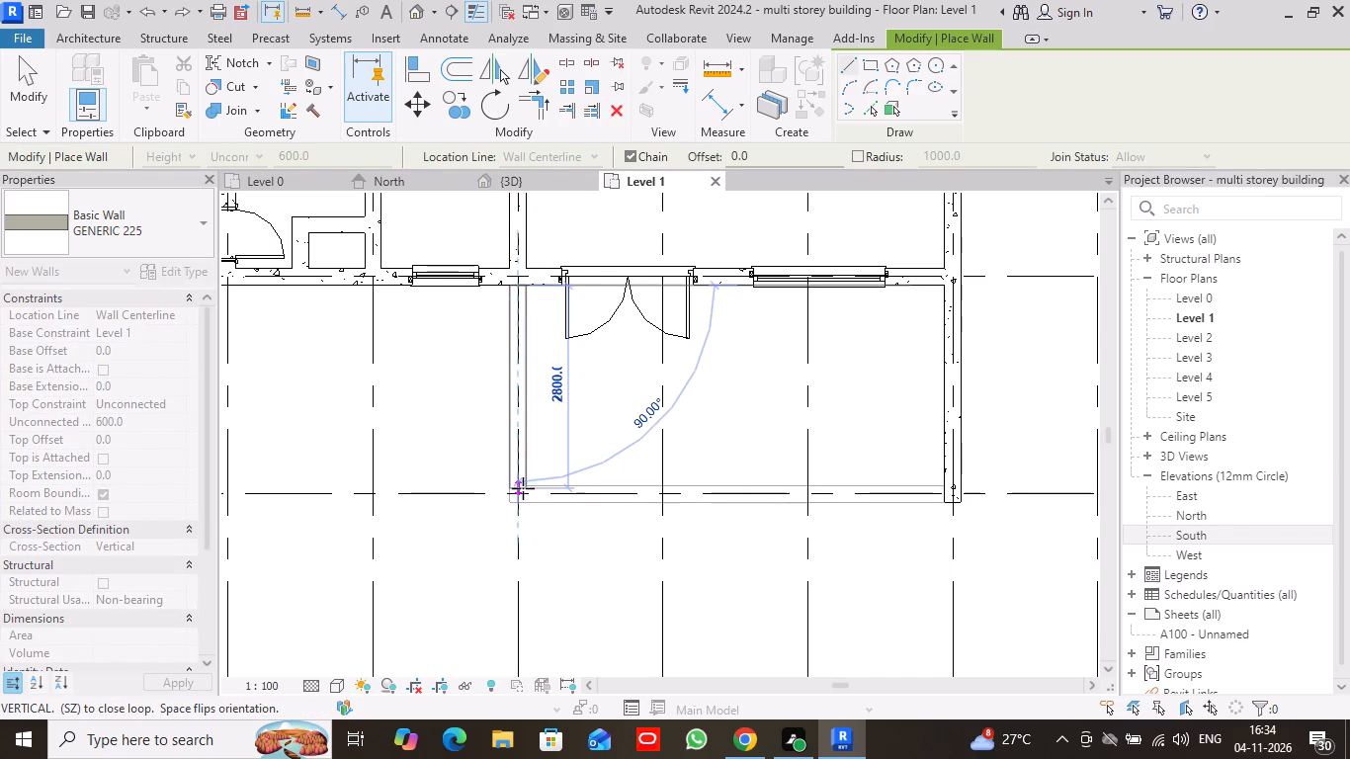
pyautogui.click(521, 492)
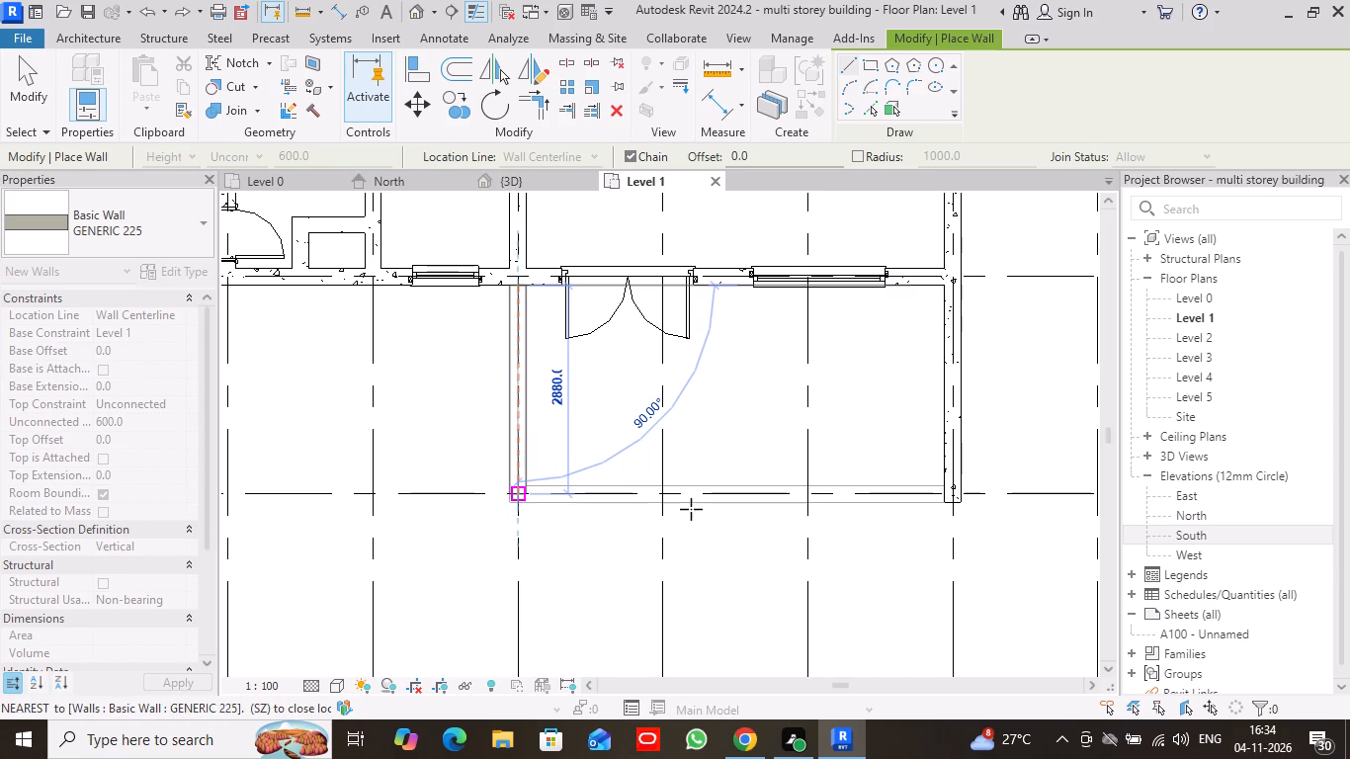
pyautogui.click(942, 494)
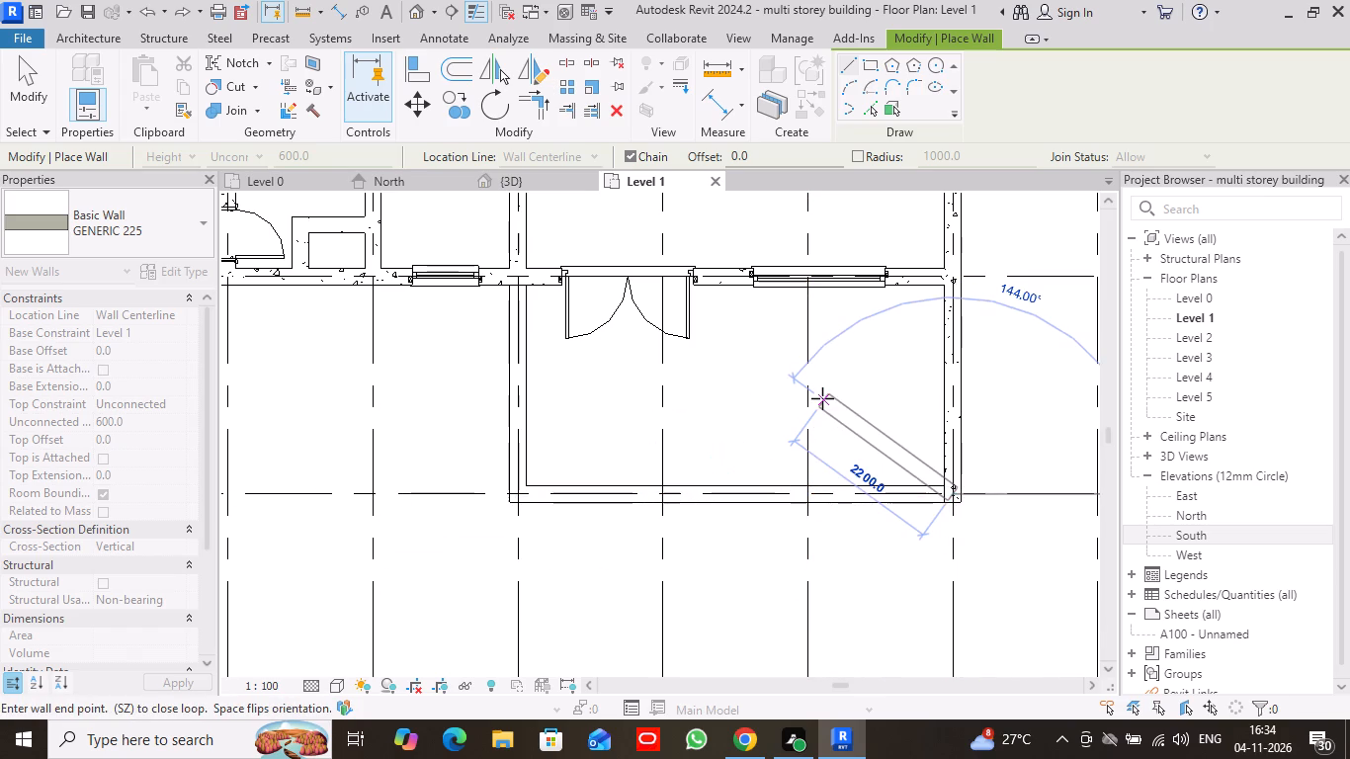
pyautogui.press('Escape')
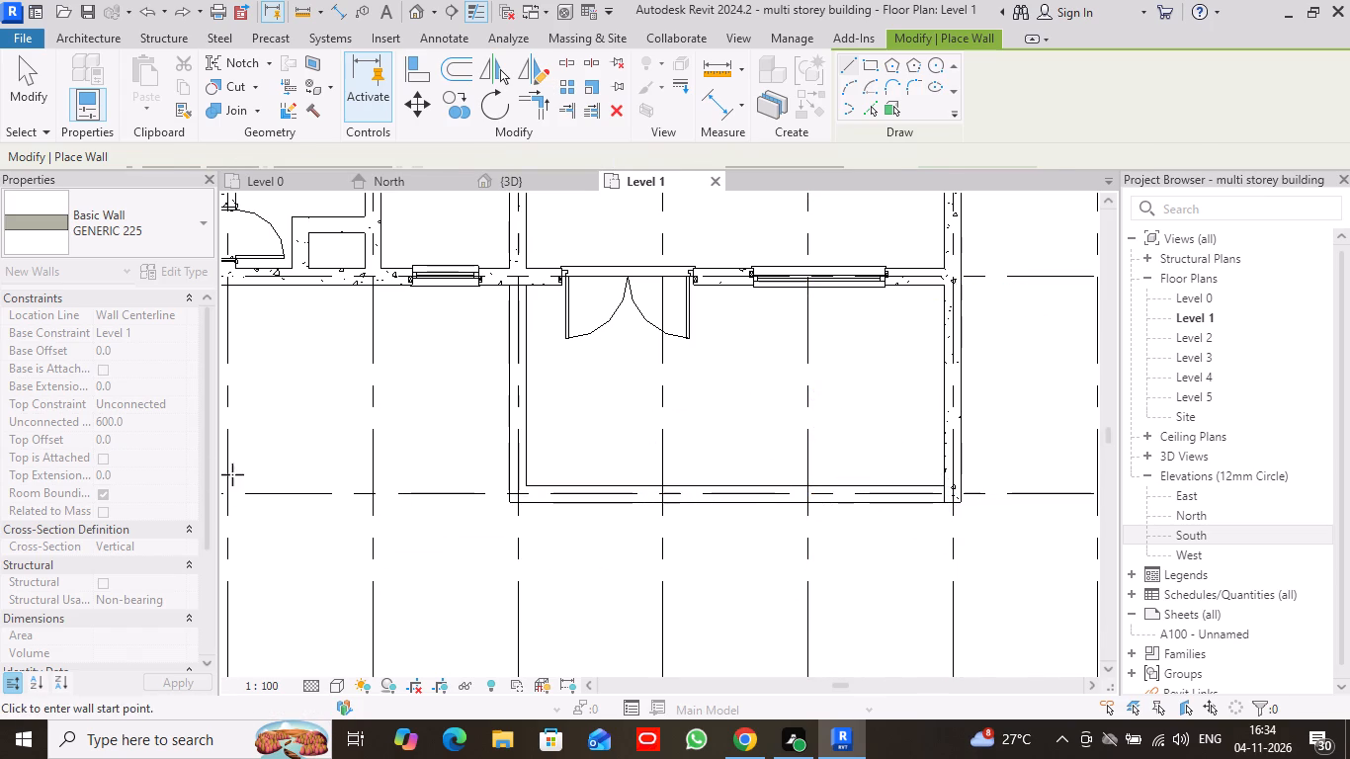
# Set the top constraint for new GENERIC 225 walls to Level 2.
pyautogui.click(172, 401)
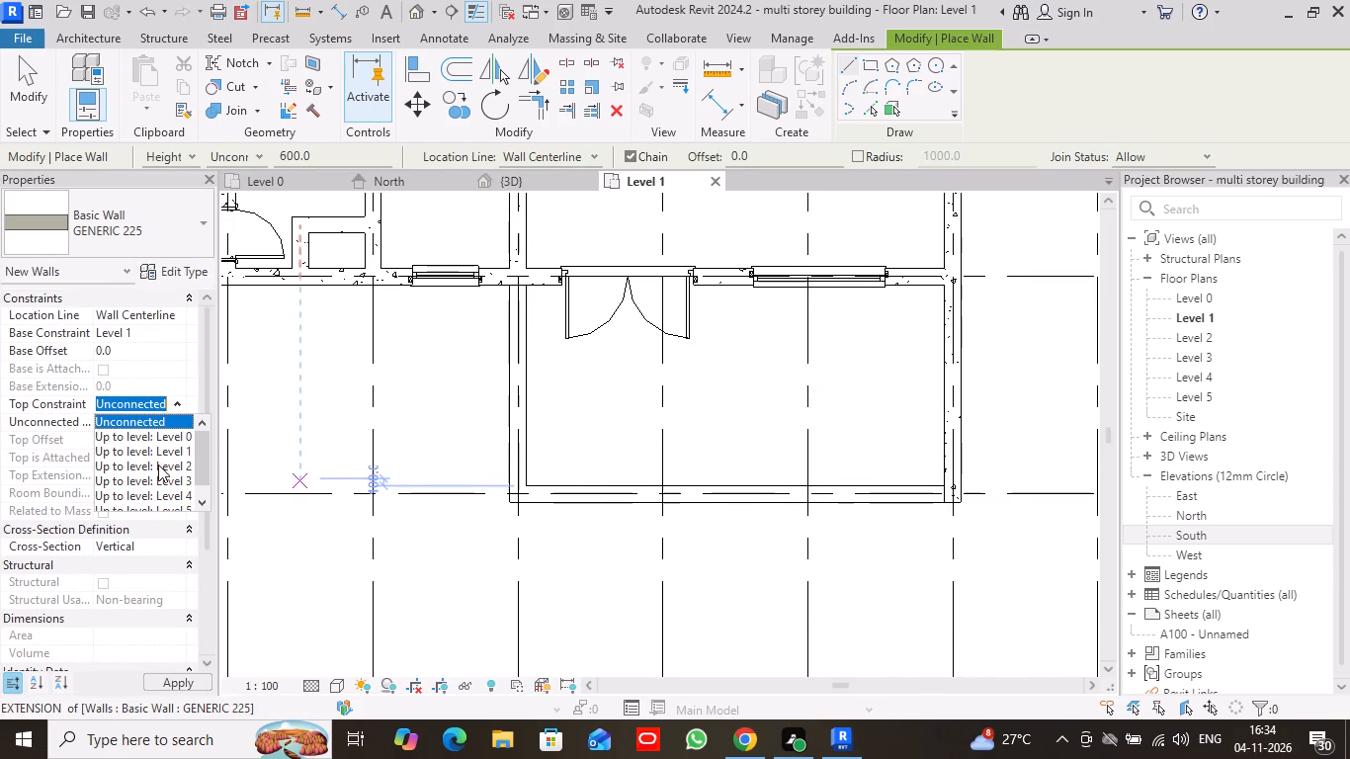
pyautogui.click(177, 462)
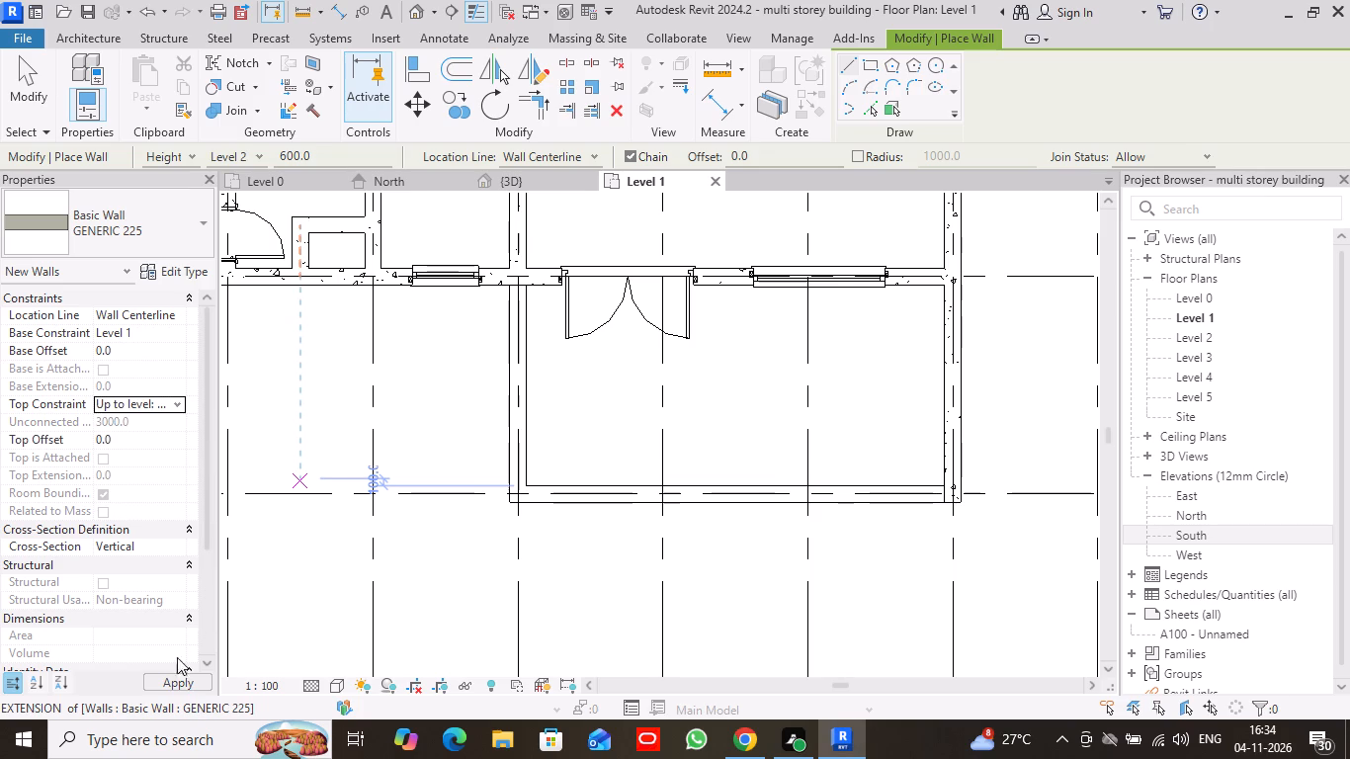
pyautogui.click(183, 678)
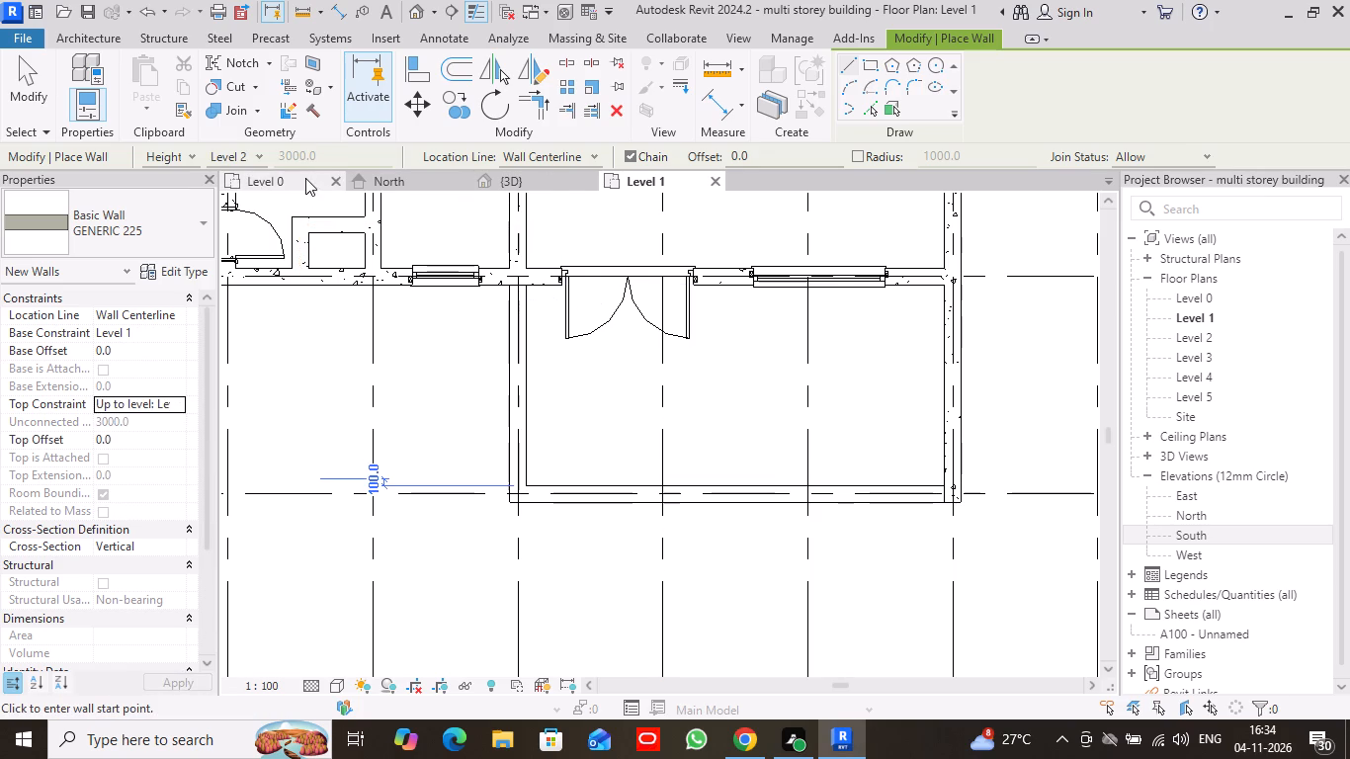
# In the 3D view, delete the sit-out's grid 13 side wall that is based at Level 0.
pyautogui.click(544, 177)
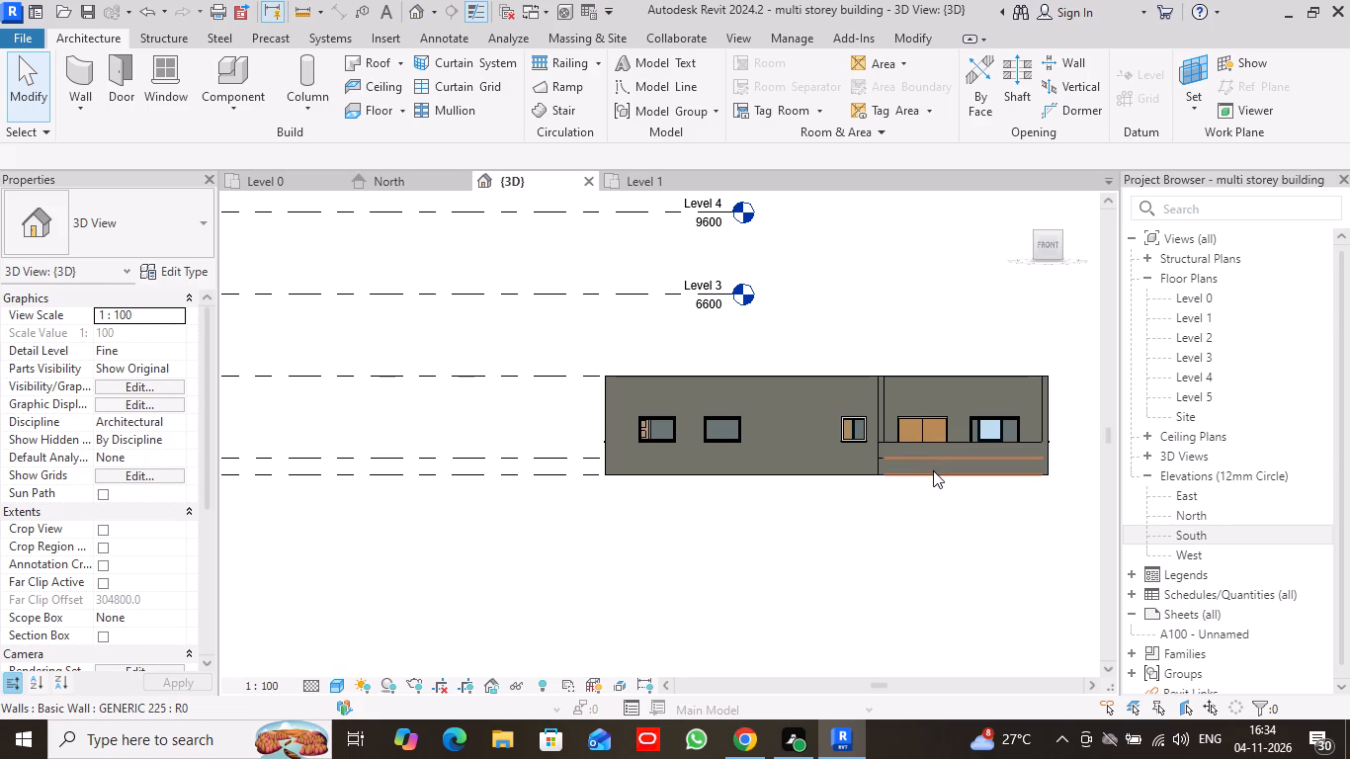
pyautogui.scroll(2, 933, 470)
pyautogui.moveTo(1011, 492); pyautogui.dragTo(875, 497, button='middle')
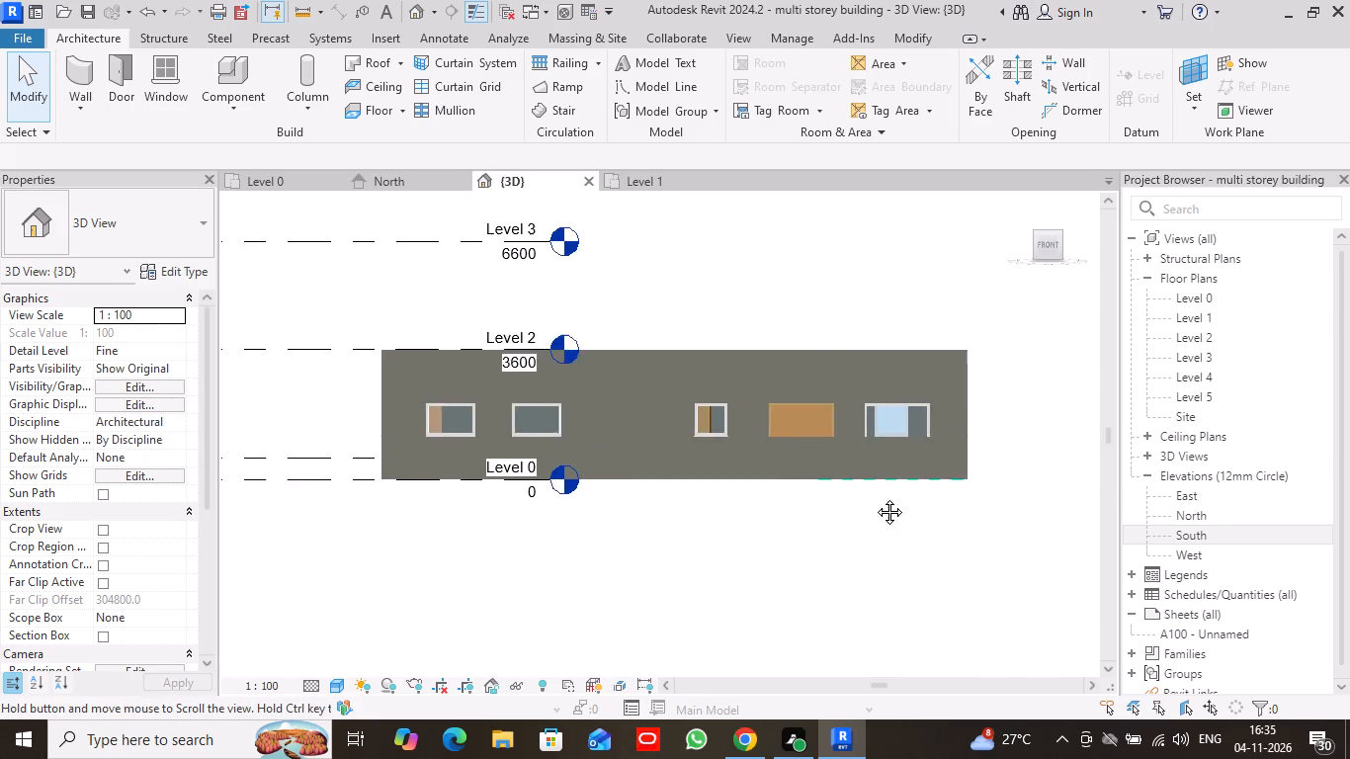
pyautogui.moveTo(875, 497); pyautogui.dragTo(840, 501, button='middle')
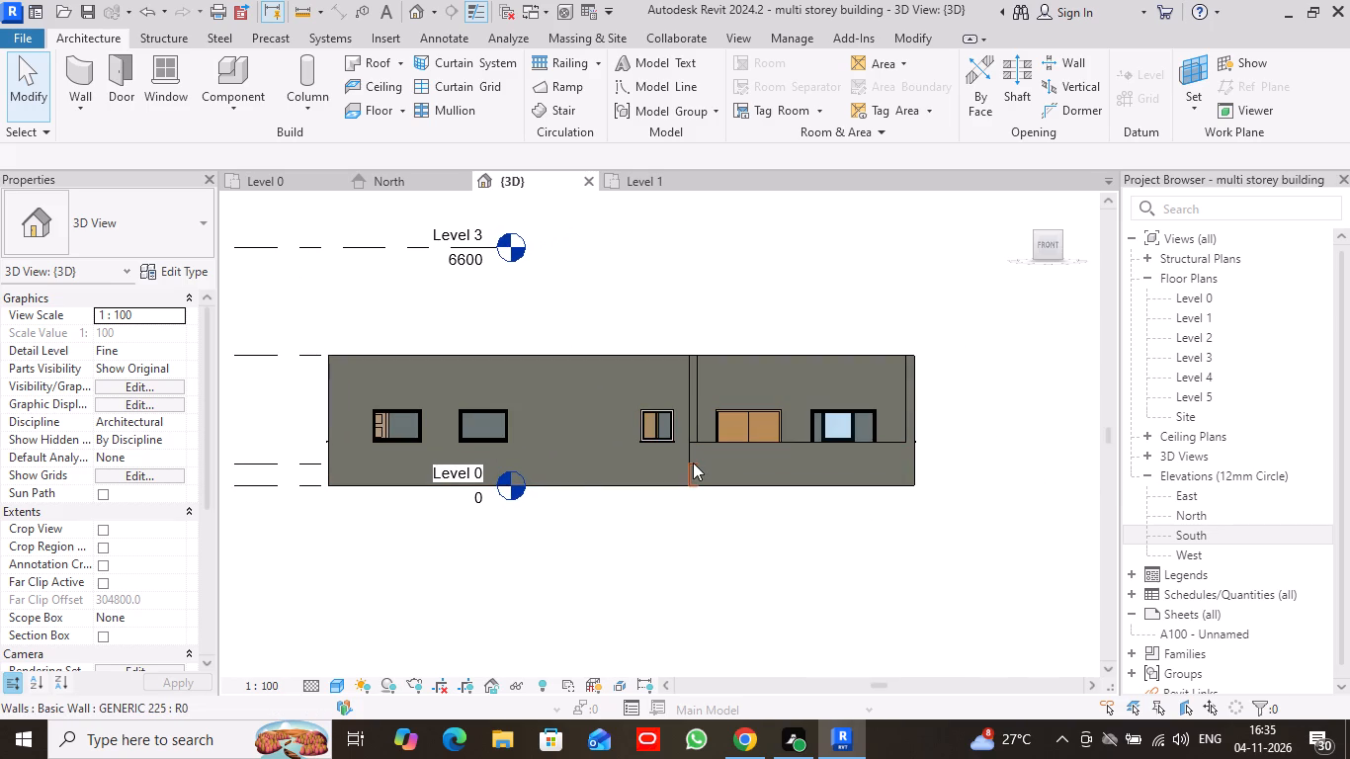
pyautogui.click(693, 463)
pyautogui.rightClick(693, 463)
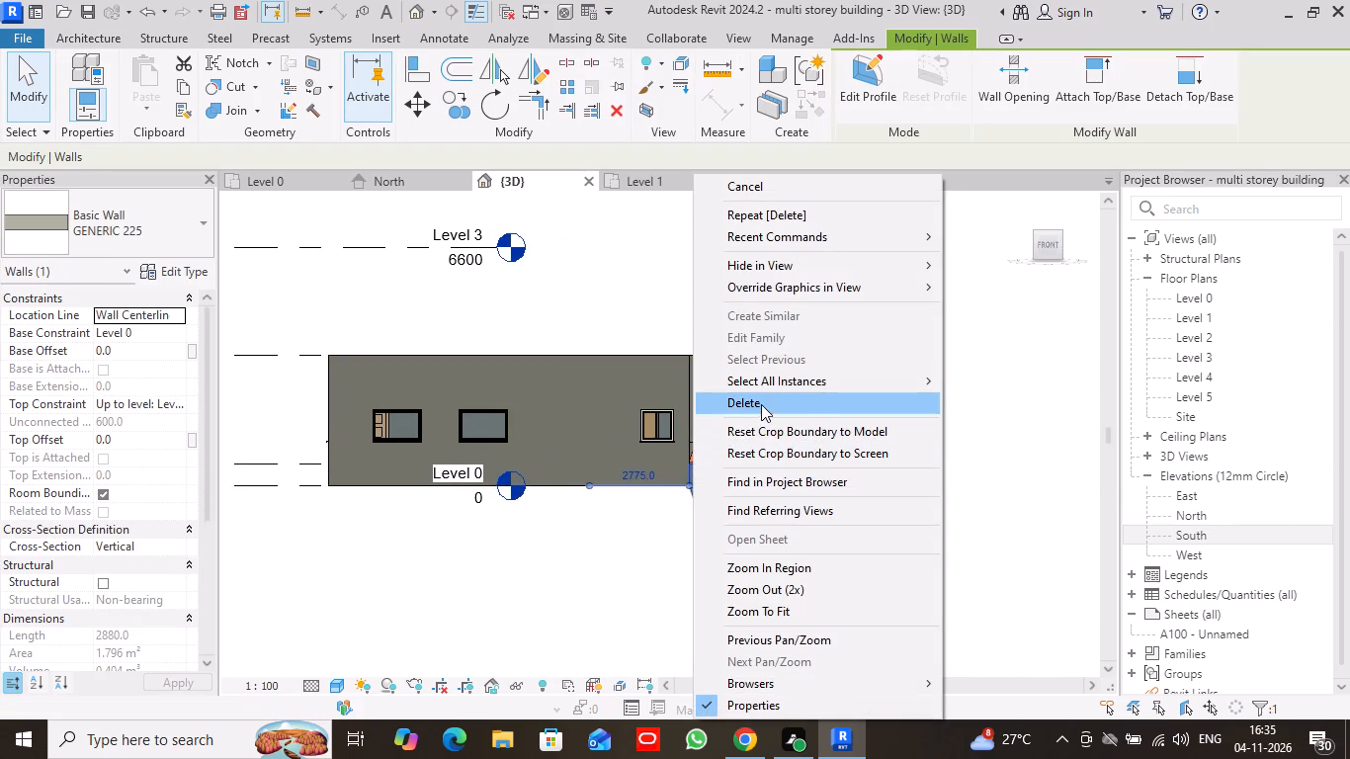
pyautogui.click(761, 404)
# Try the Wireframe visual style in the 3D view and set it to Hidden Line.
pyautogui.scroll(1, 688, 478)
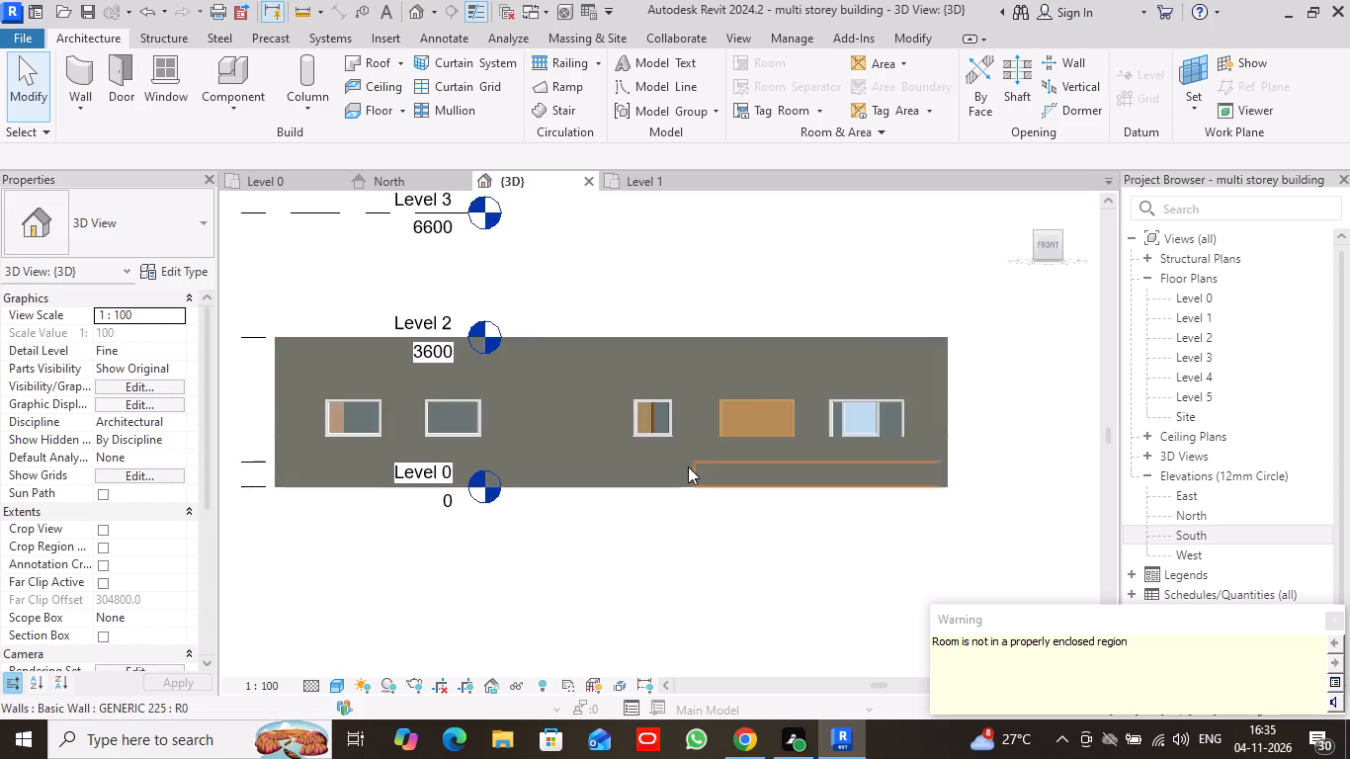
pyautogui.scroll(5, 688, 466)
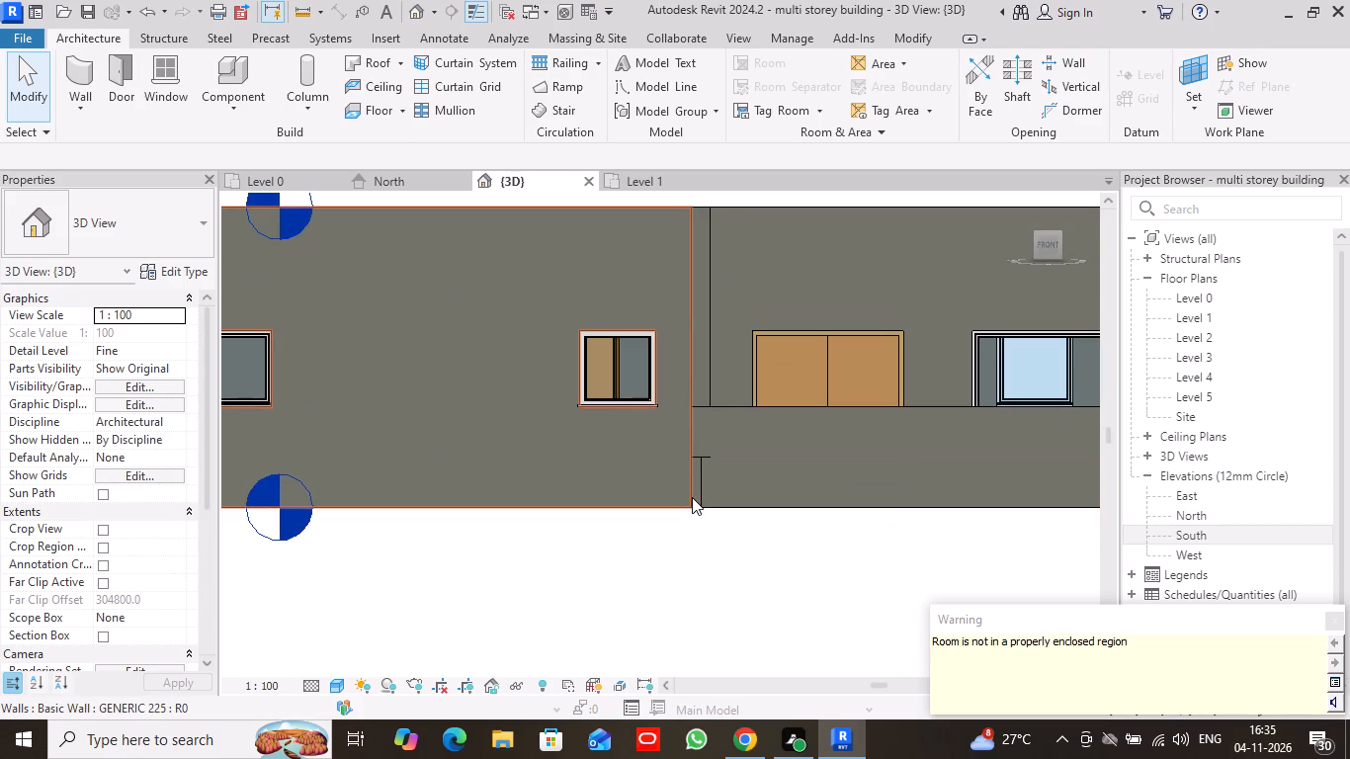
pyautogui.scroll(11, 698, 498)
pyautogui.scroll(-4, 712, 507)
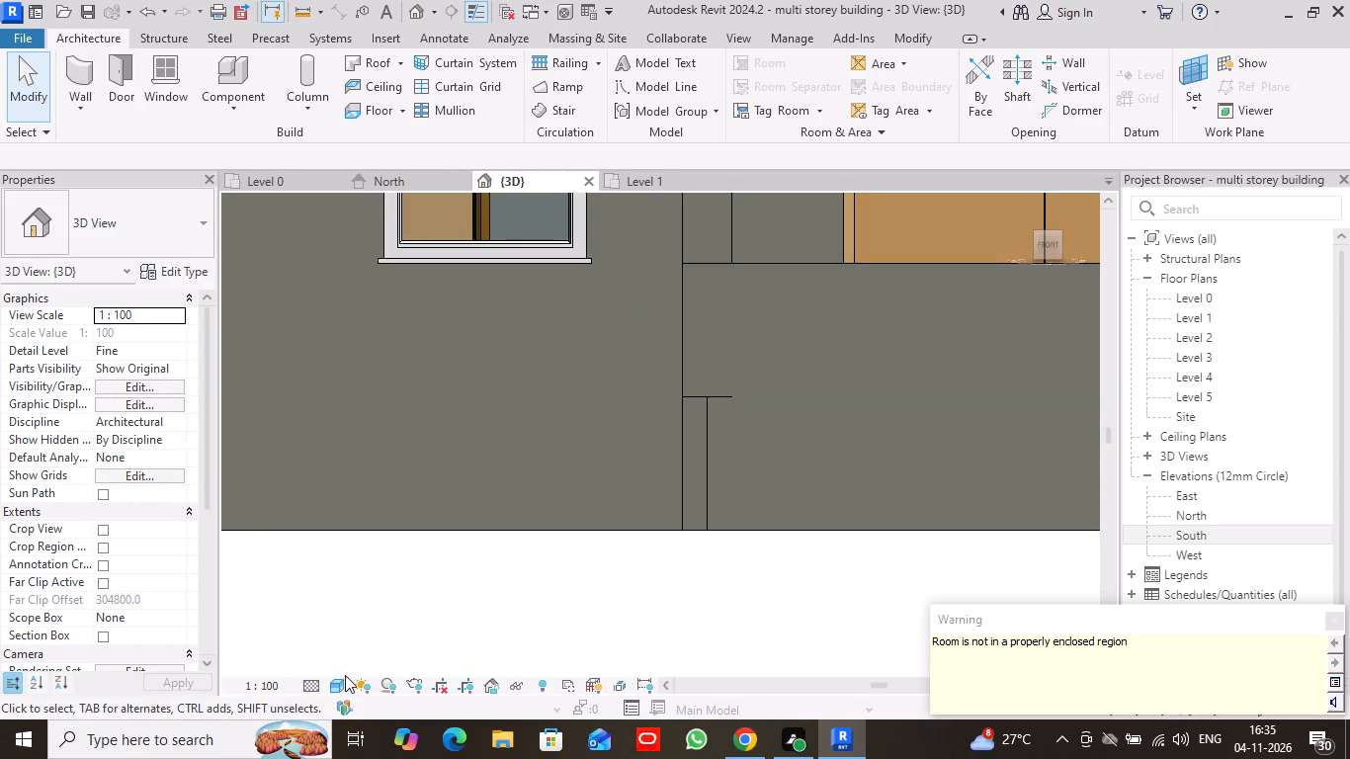
pyautogui.click(342, 689)
pyautogui.click(391, 568)
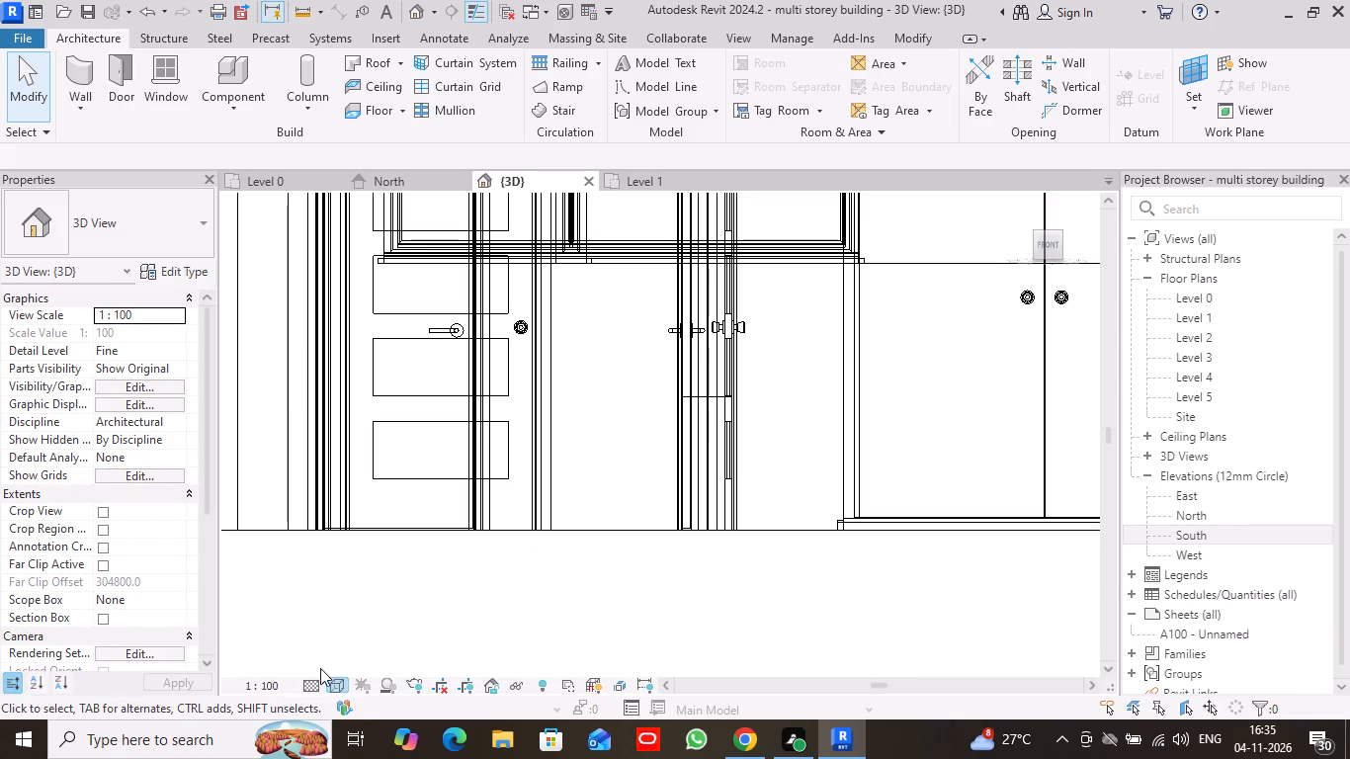
pyautogui.click(331, 682)
pyautogui.click(391, 589)
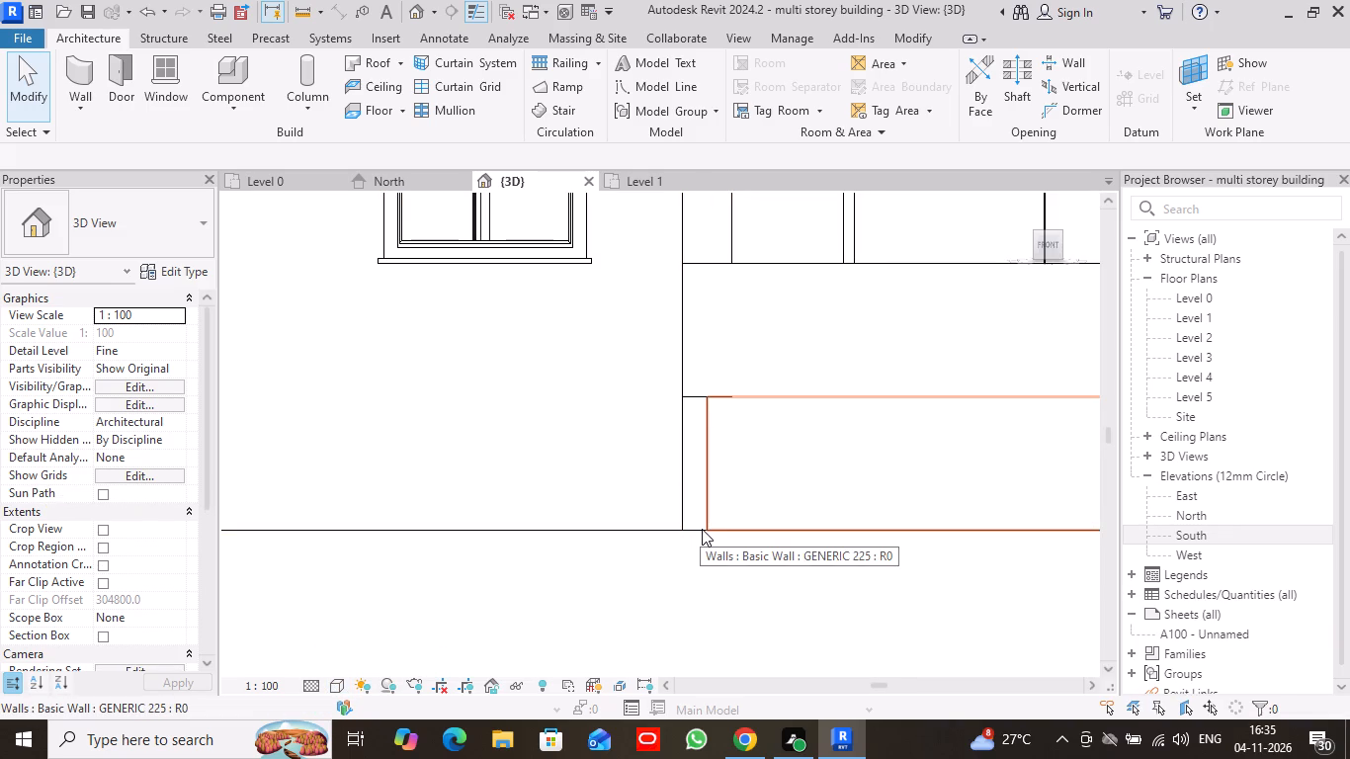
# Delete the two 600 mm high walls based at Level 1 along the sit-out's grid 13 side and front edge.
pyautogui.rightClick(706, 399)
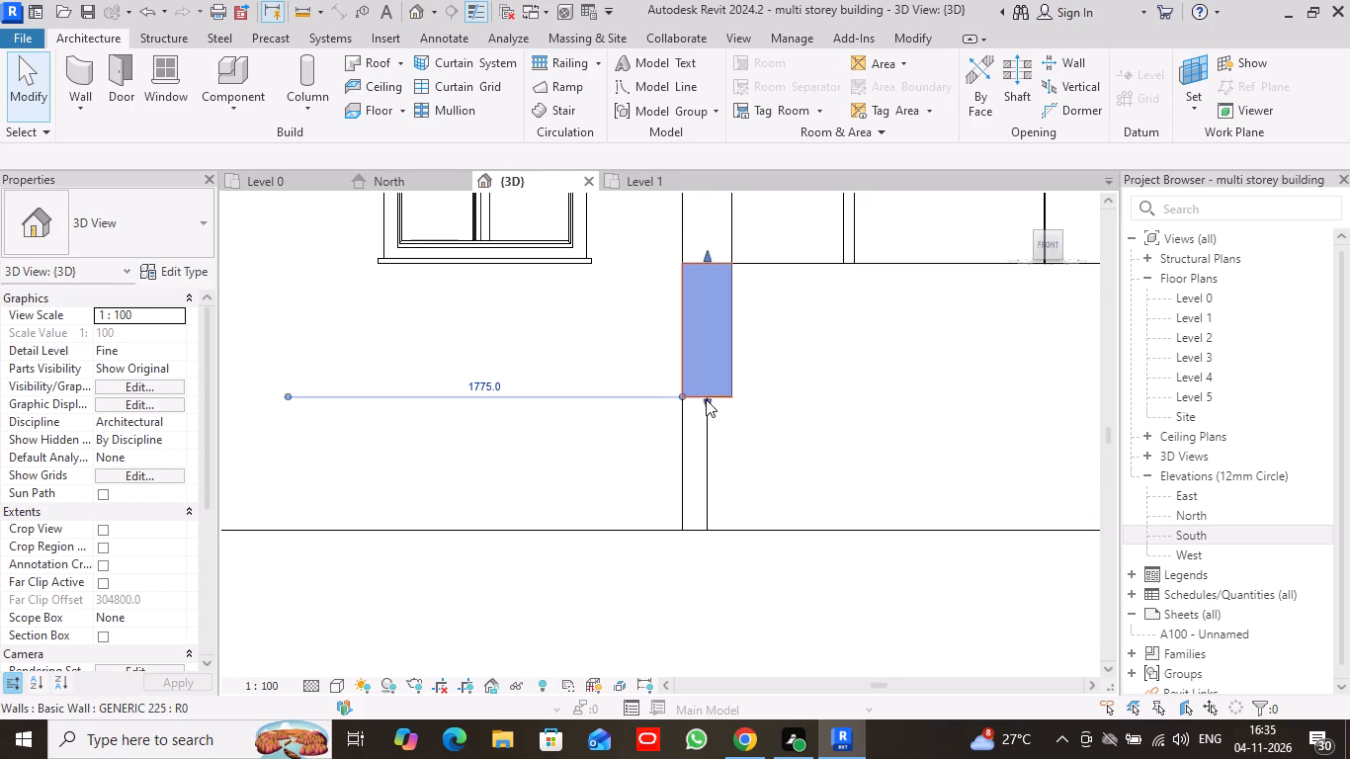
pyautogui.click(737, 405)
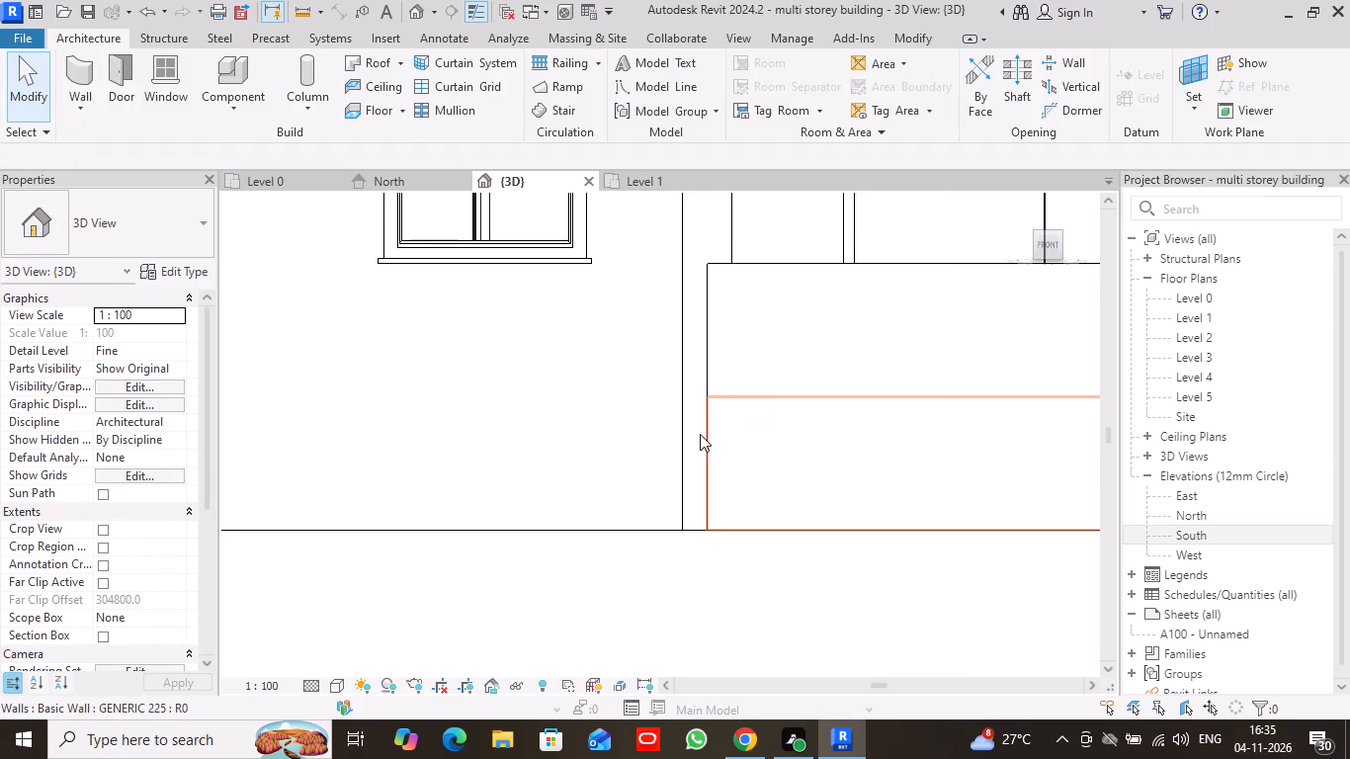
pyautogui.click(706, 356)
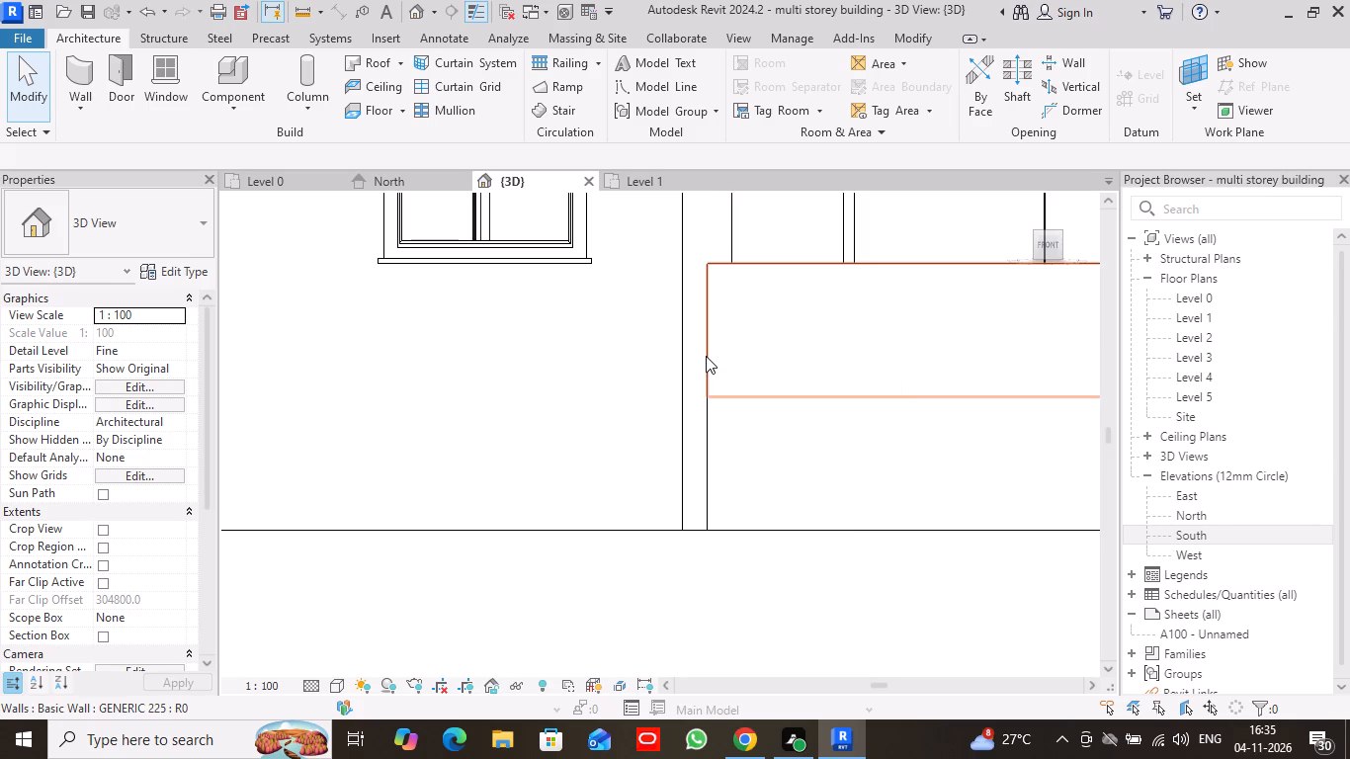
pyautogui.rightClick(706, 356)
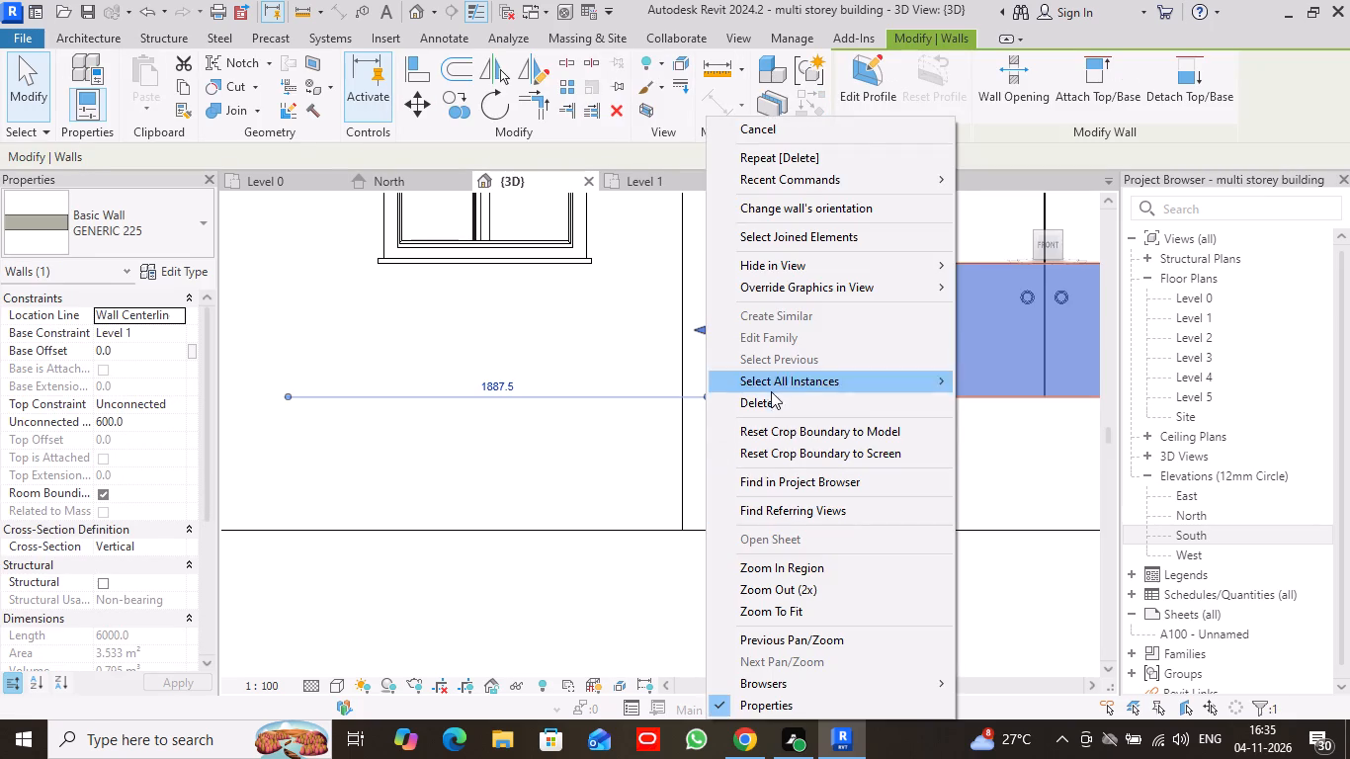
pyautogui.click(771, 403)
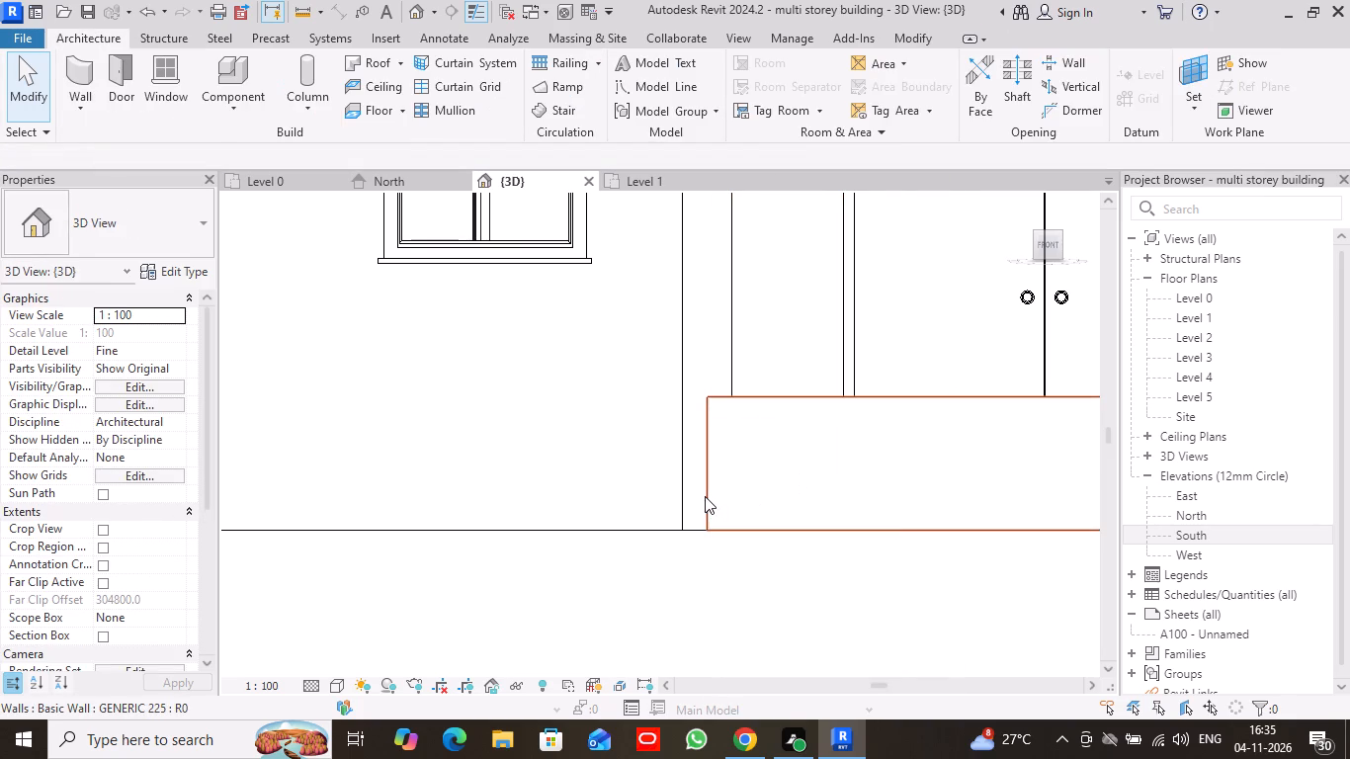
# Delete the sit-out's front wall that is based at Level 0.
pyautogui.scroll(-8, 721, 561)
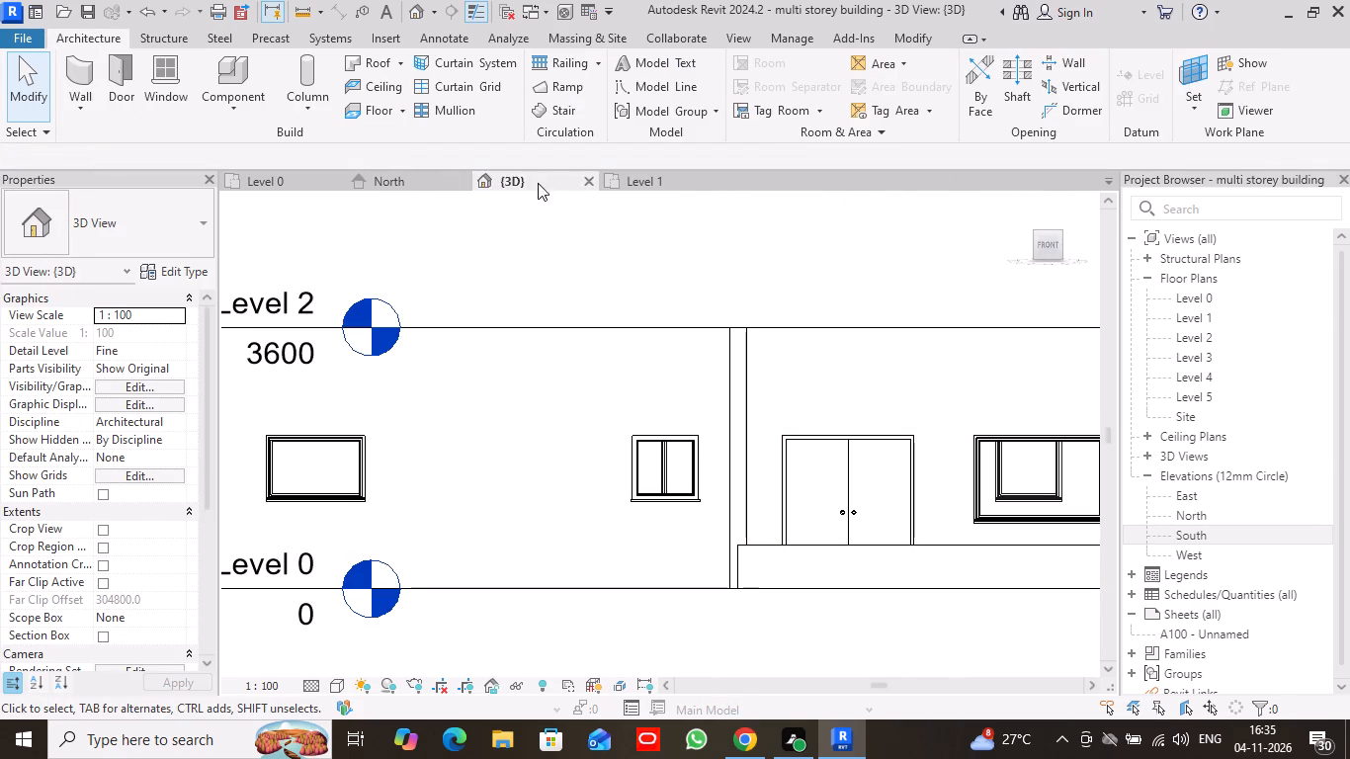
pyautogui.moveTo(1060, 232); pyautogui.dragTo(1040, 247)
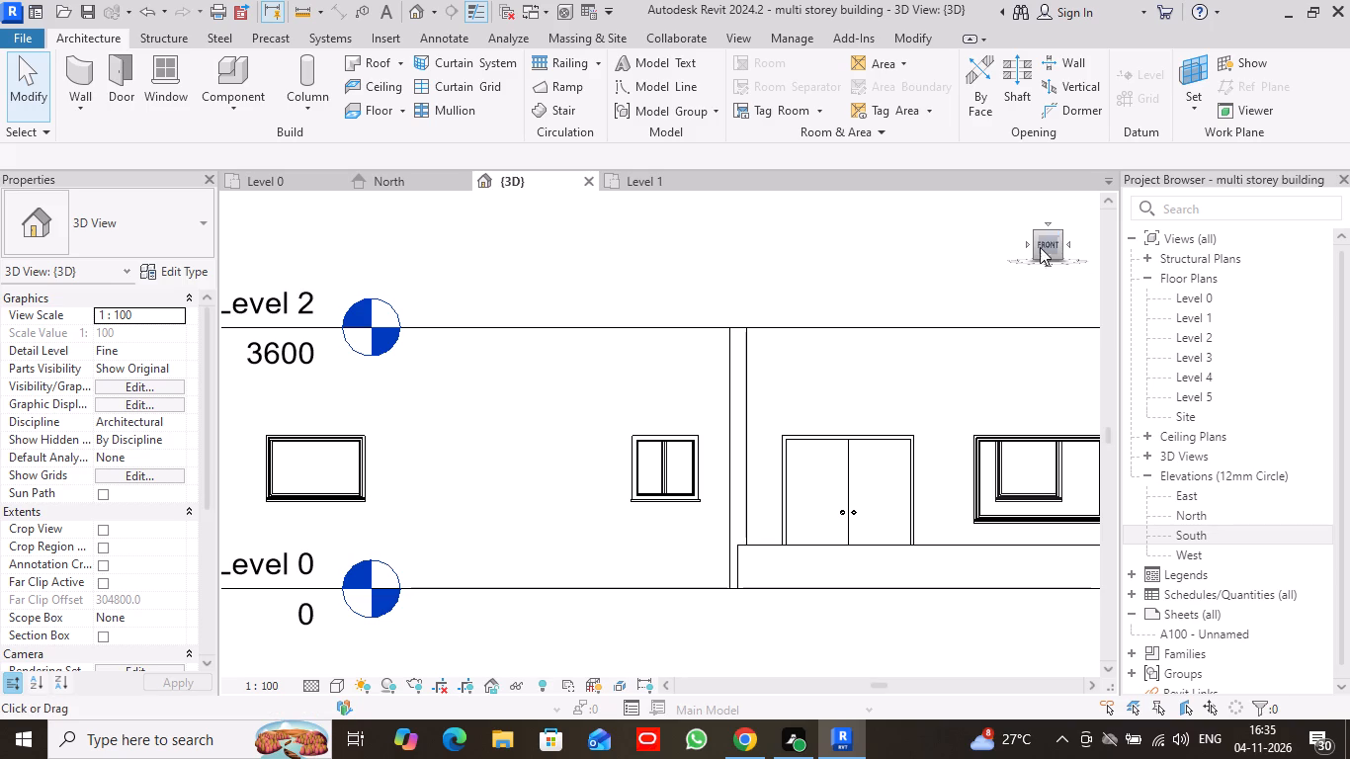
pyautogui.moveTo(1040, 247); pyautogui.dragTo(1017, 323)
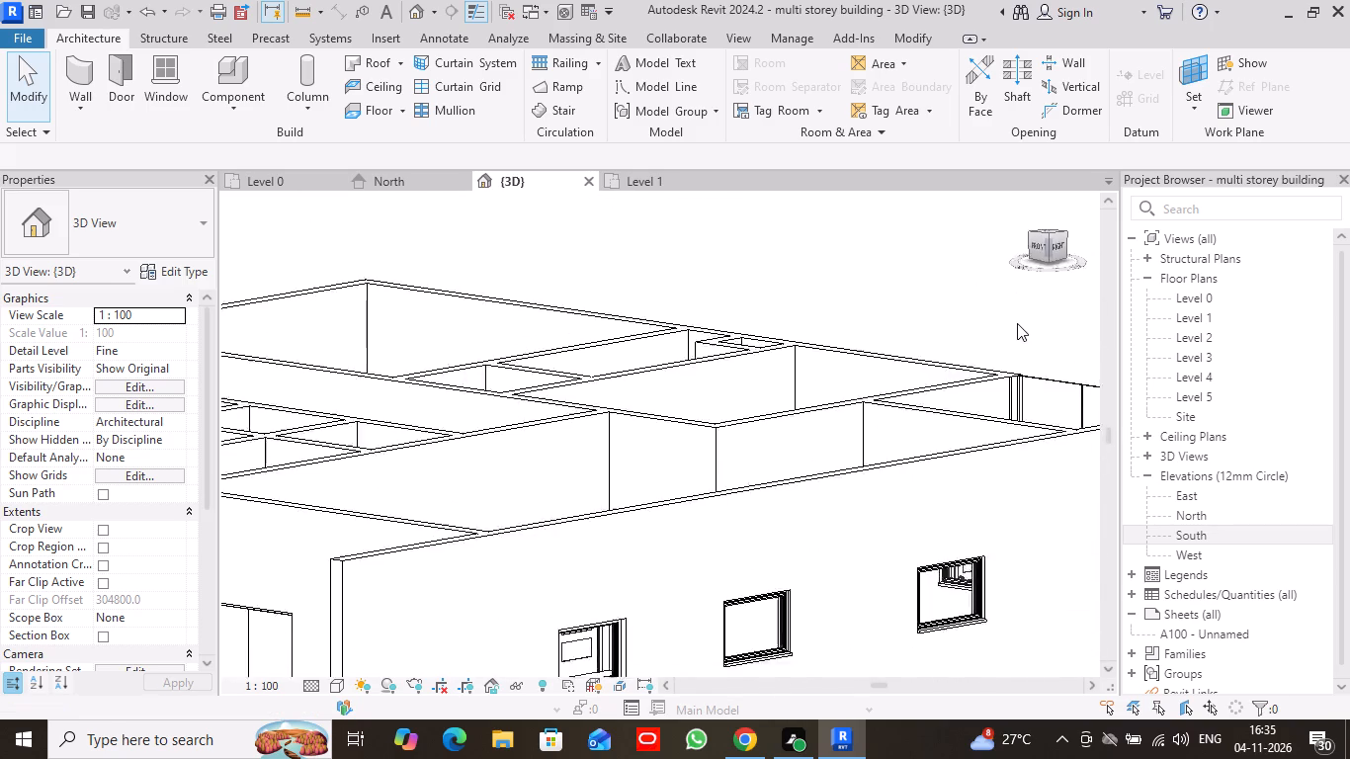
pyautogui.moveTo(1017, 323); pyautogui.dragTo(1017, 326)
pyautogui.moveTo(512, 496); pyautogui.dragTo(842, 268, button='middle')
pyautogui.scroll(1, 457, 605)
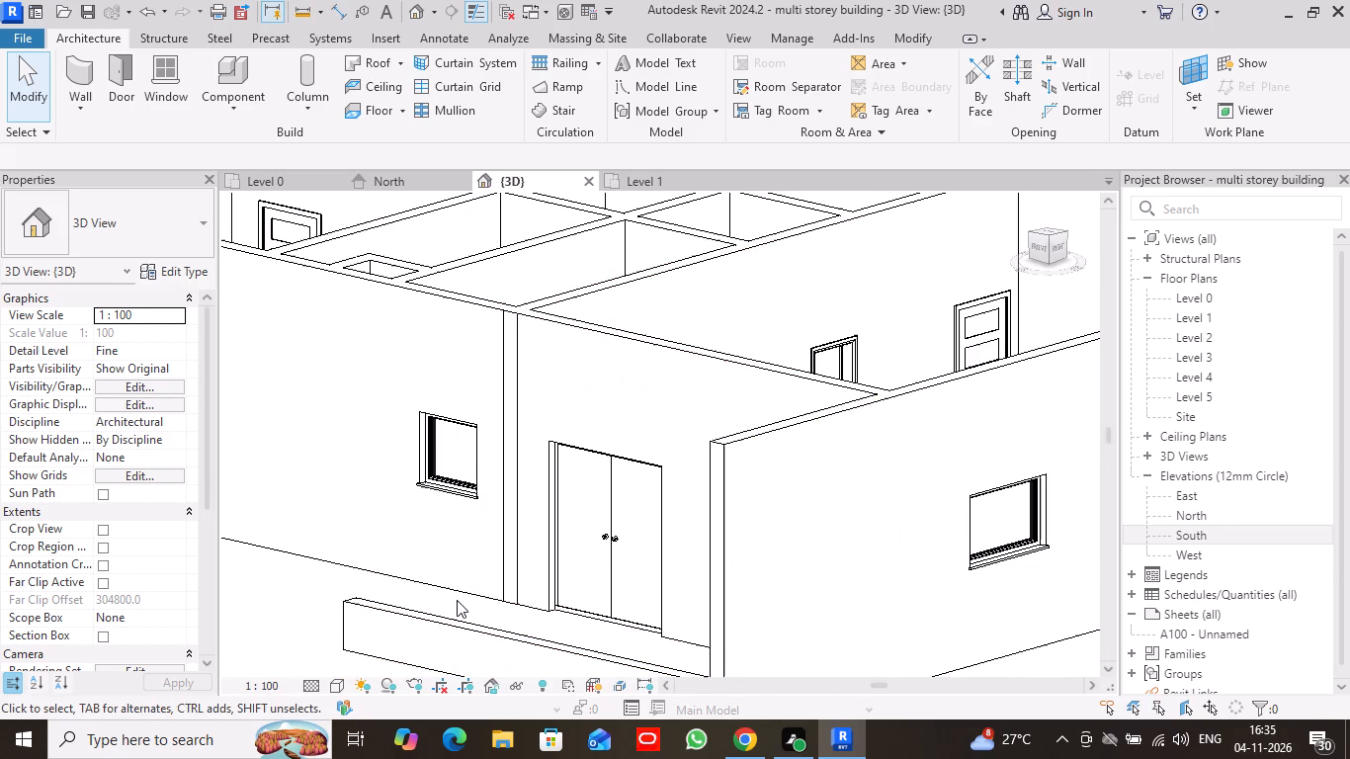
pyautogui.click(501, 632)
pyautogui.rightClick(502, 632)
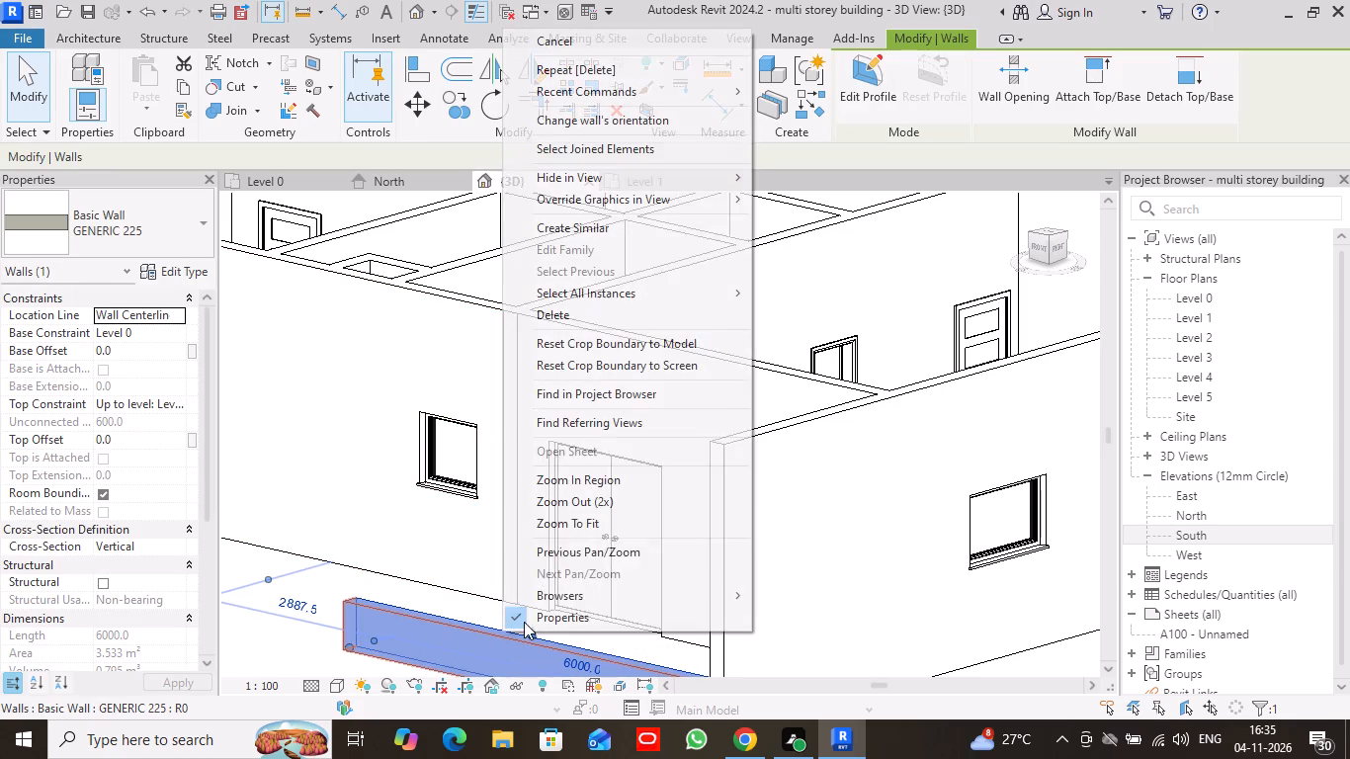
pyautogui.click(571, 309)
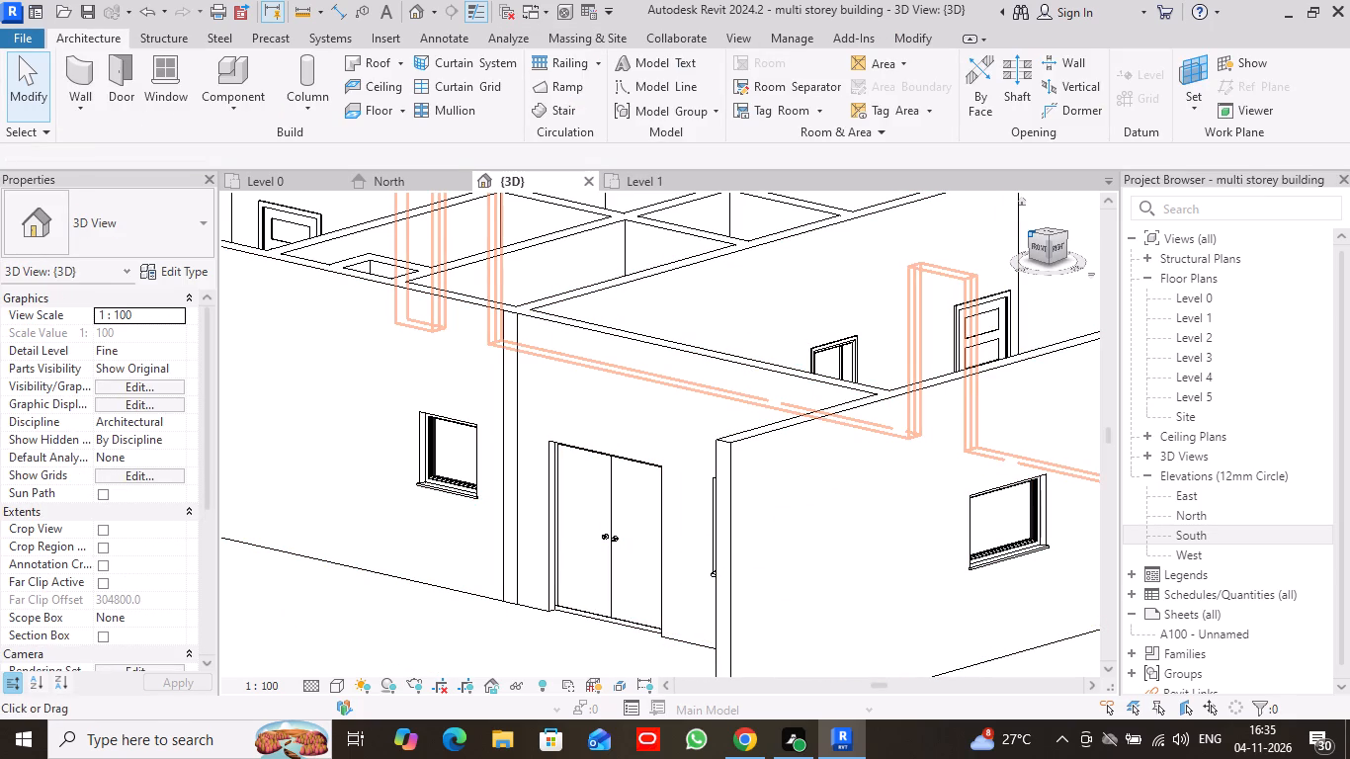
# Check the sit-out from its front corner in the 3D view and return to the Level 1 floor plan.
pyautogui.moveTo(1030, 232); pyautogui.dragTo(1061, 240)
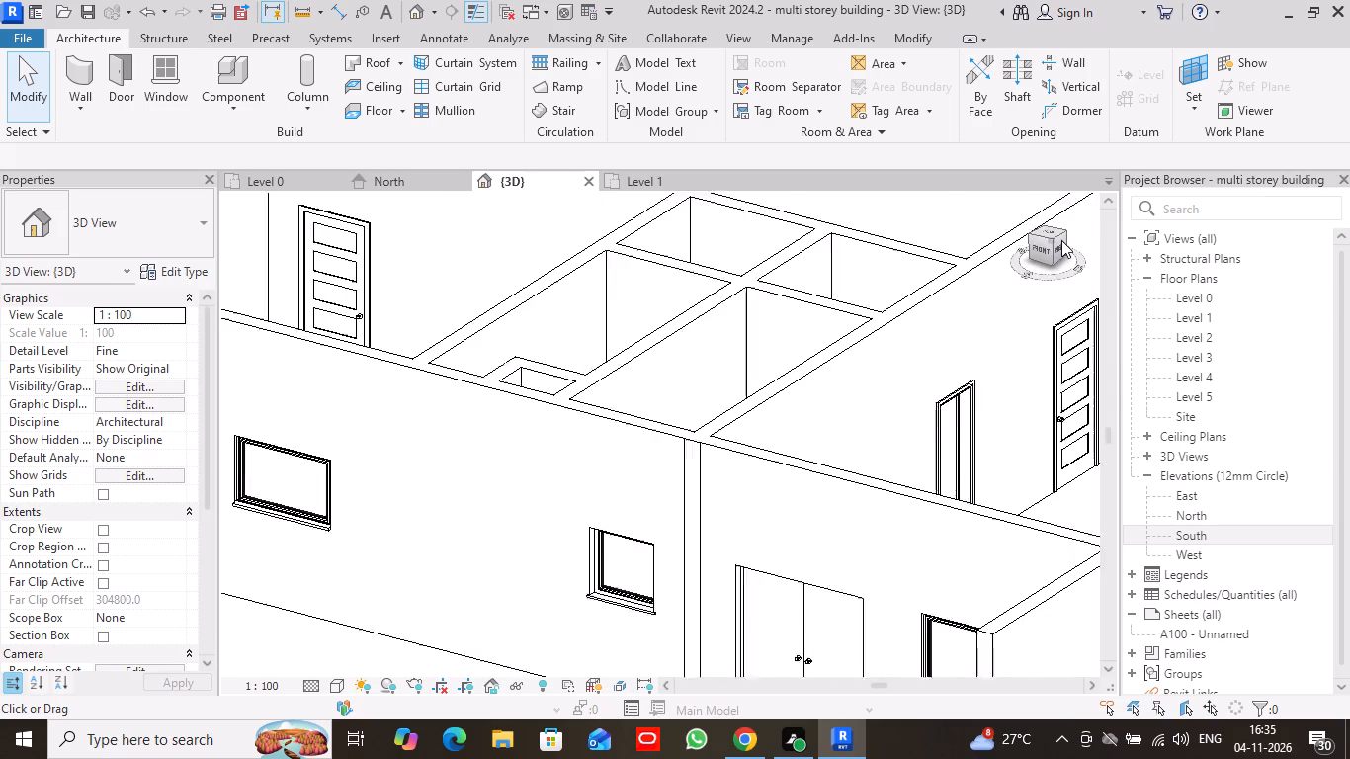
pyautogui.moveTo(1061, 240); pyautogui.dragTo(1061, 239)
pyautogui.moveTo(682, 654); pyautogui.dragTo(661, 510, button='middle')
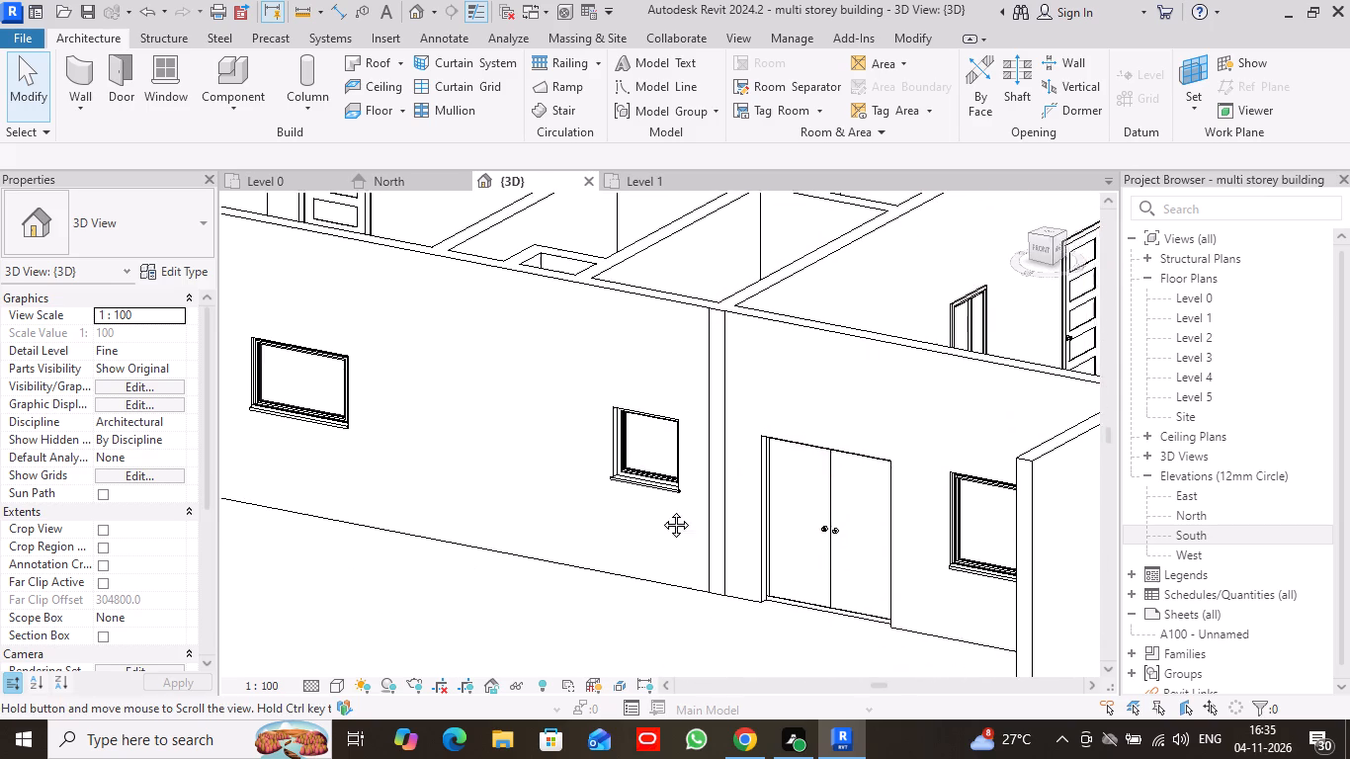
pyautogui.moveTo(661, 510); pyautogui.dragTo(657, 477, button='middle')
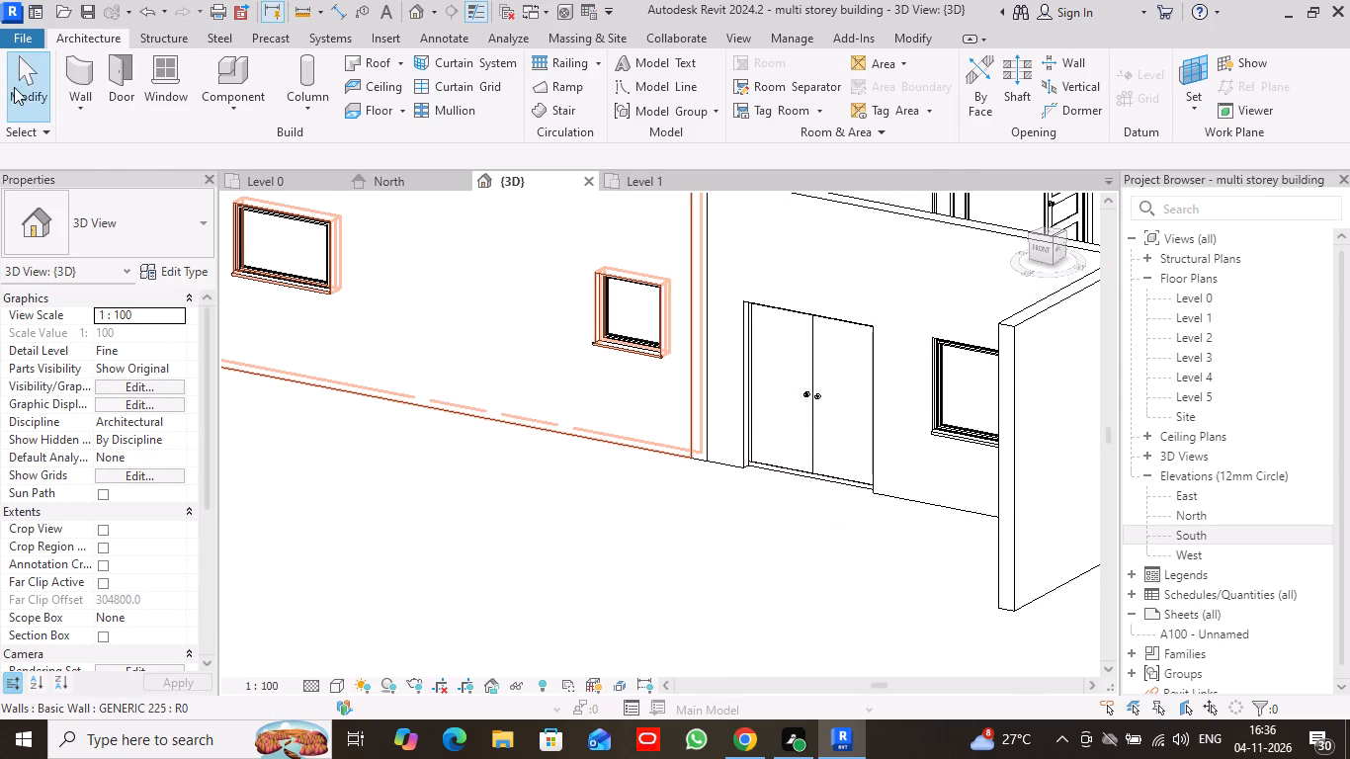
pyautogui.click(14, 86)
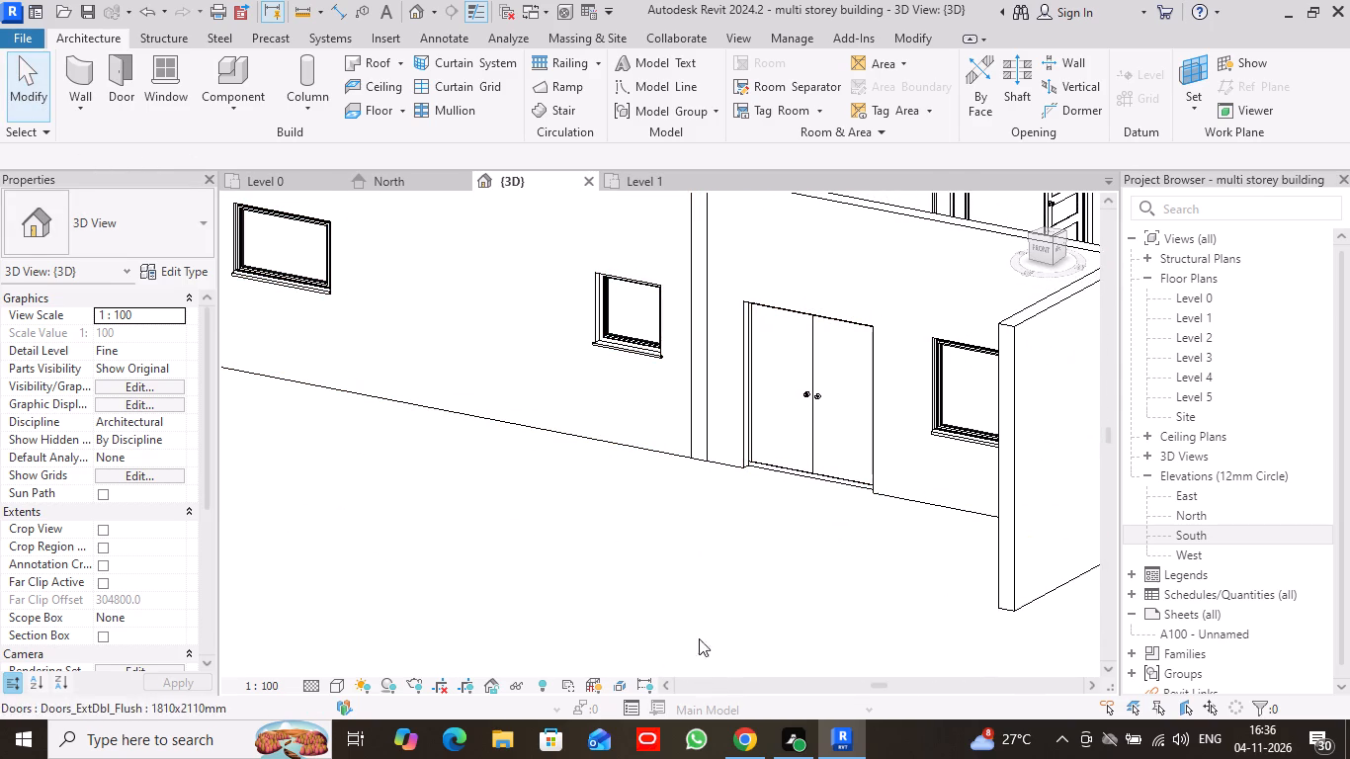
pyautogui.click(661, 171)
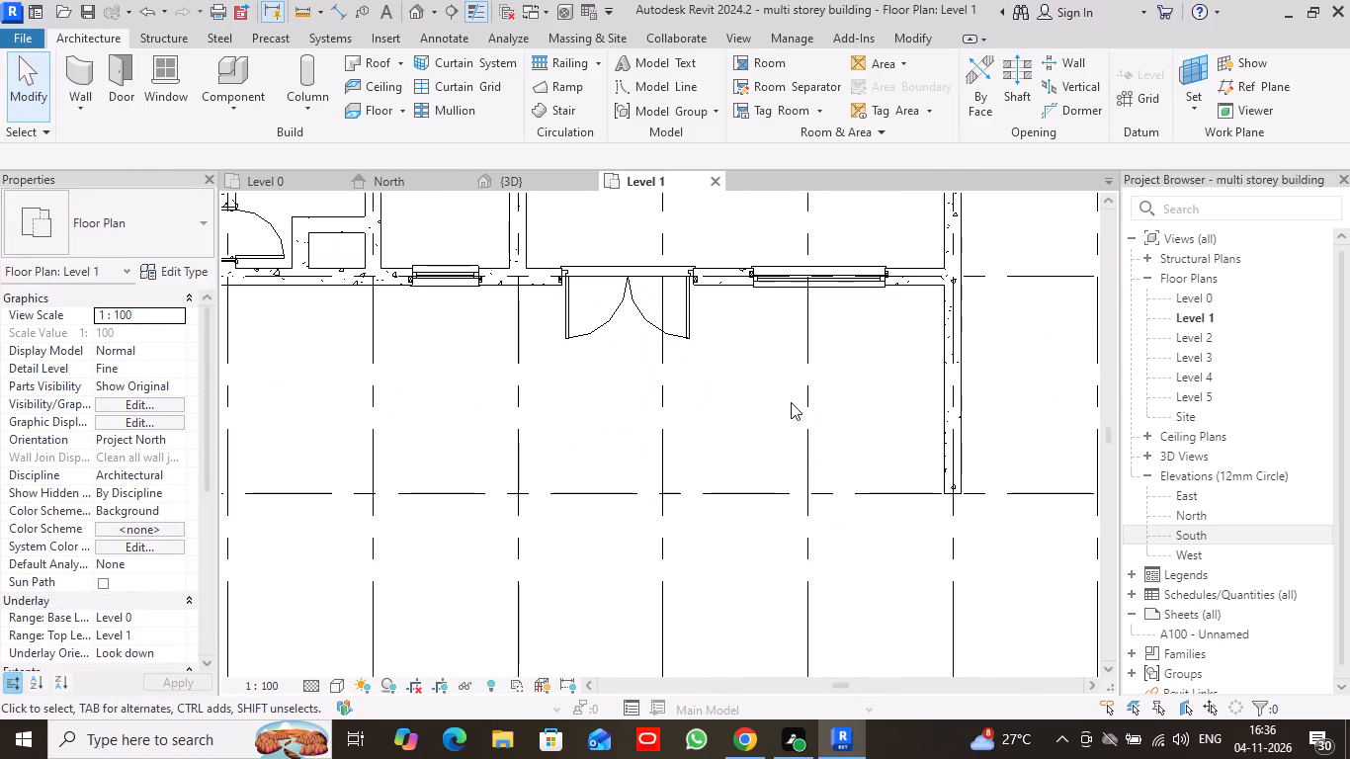
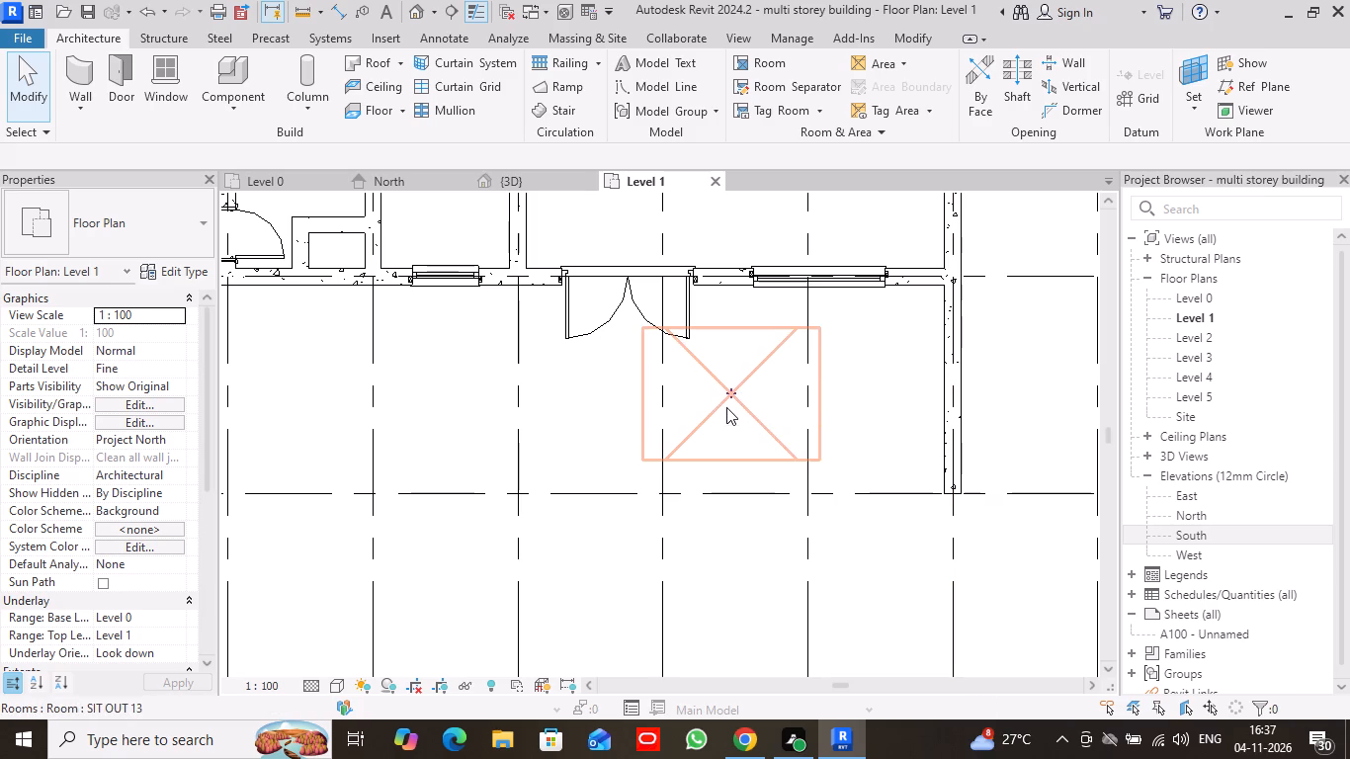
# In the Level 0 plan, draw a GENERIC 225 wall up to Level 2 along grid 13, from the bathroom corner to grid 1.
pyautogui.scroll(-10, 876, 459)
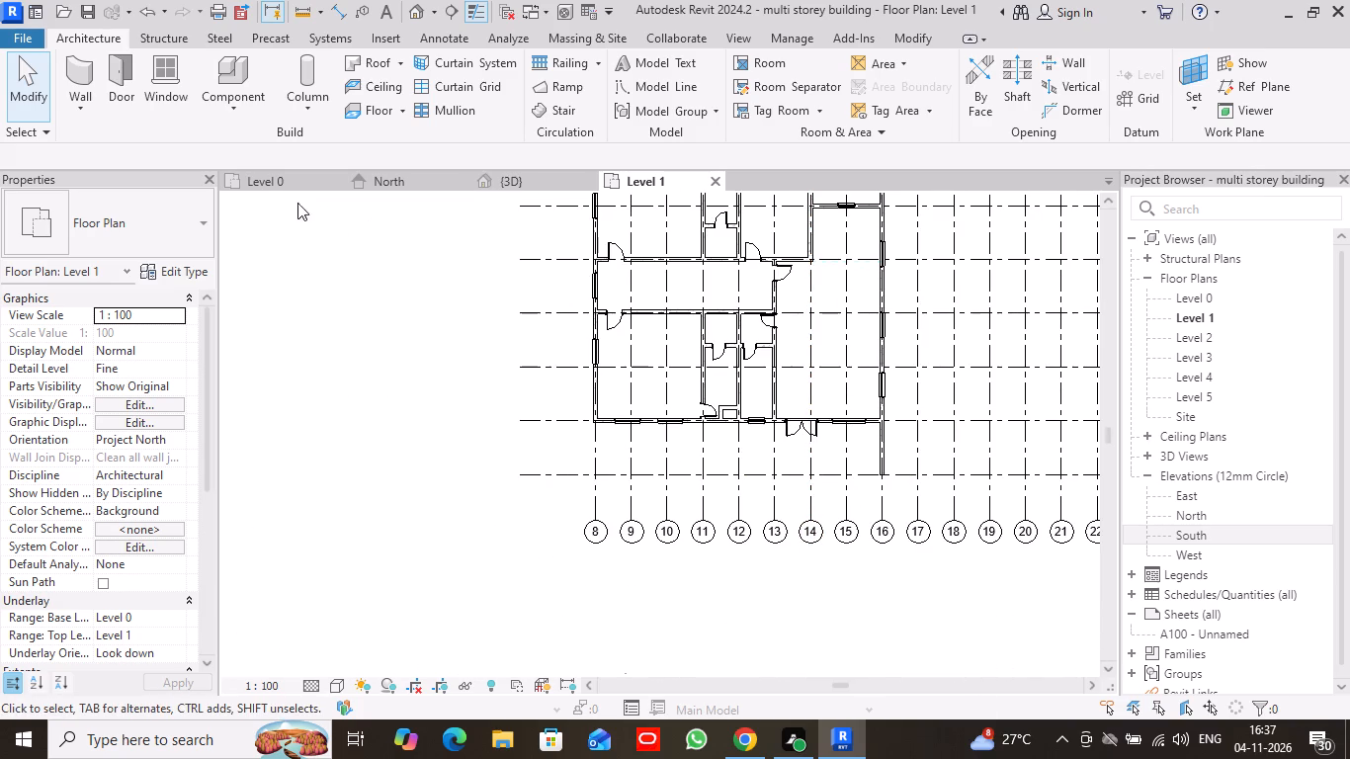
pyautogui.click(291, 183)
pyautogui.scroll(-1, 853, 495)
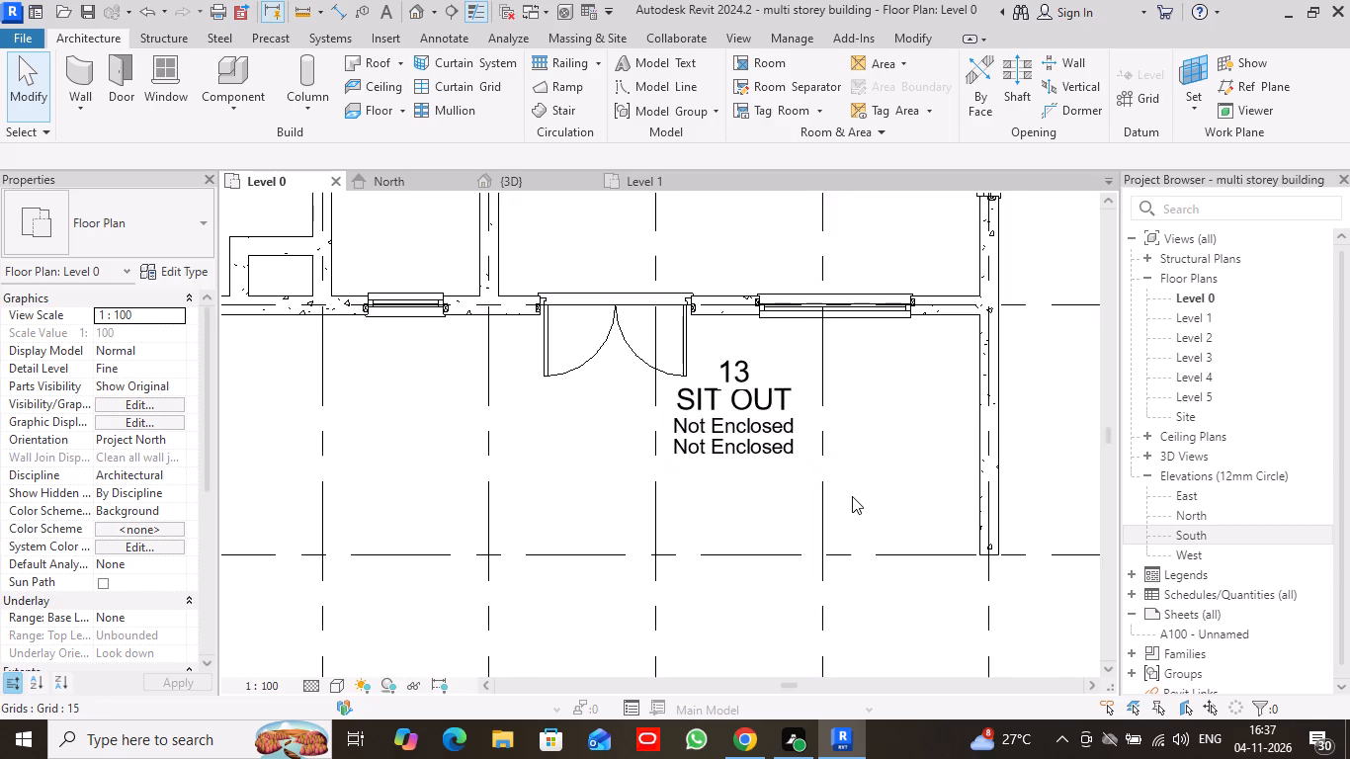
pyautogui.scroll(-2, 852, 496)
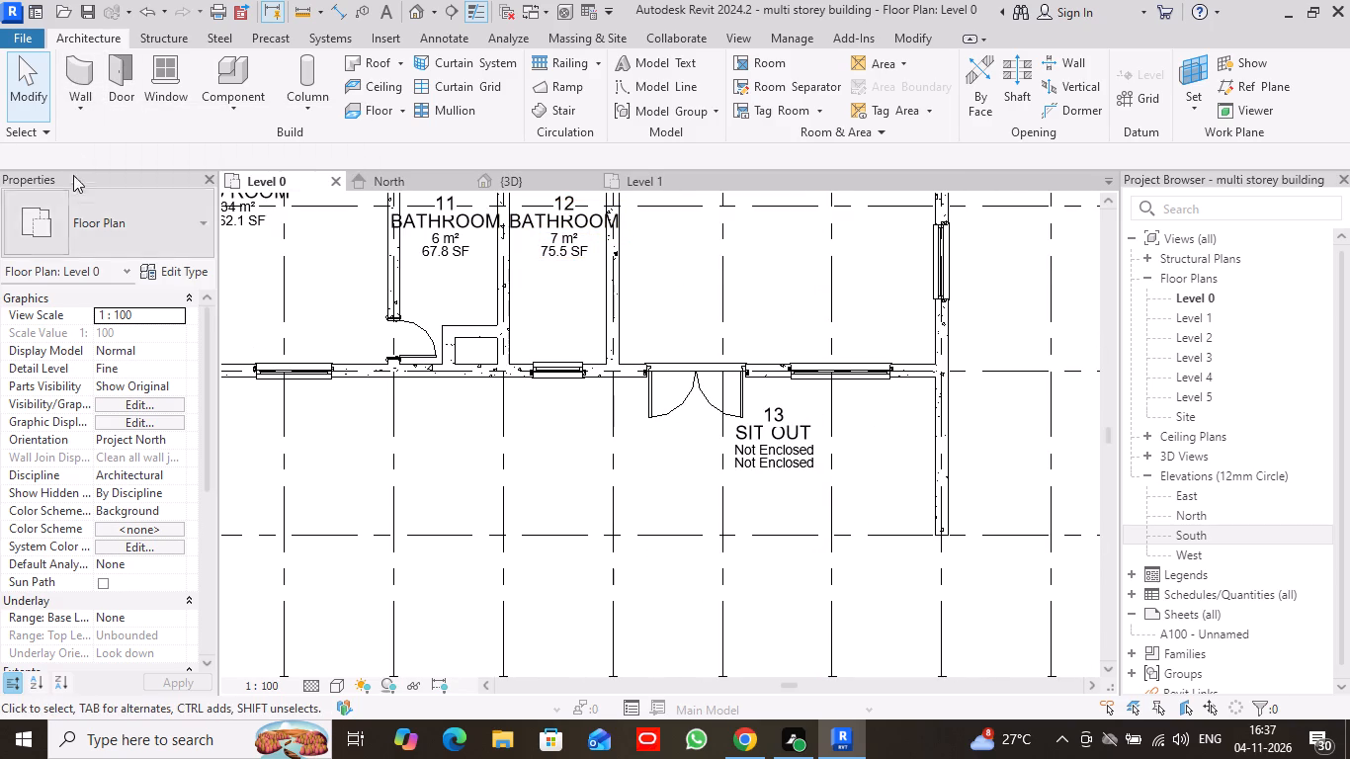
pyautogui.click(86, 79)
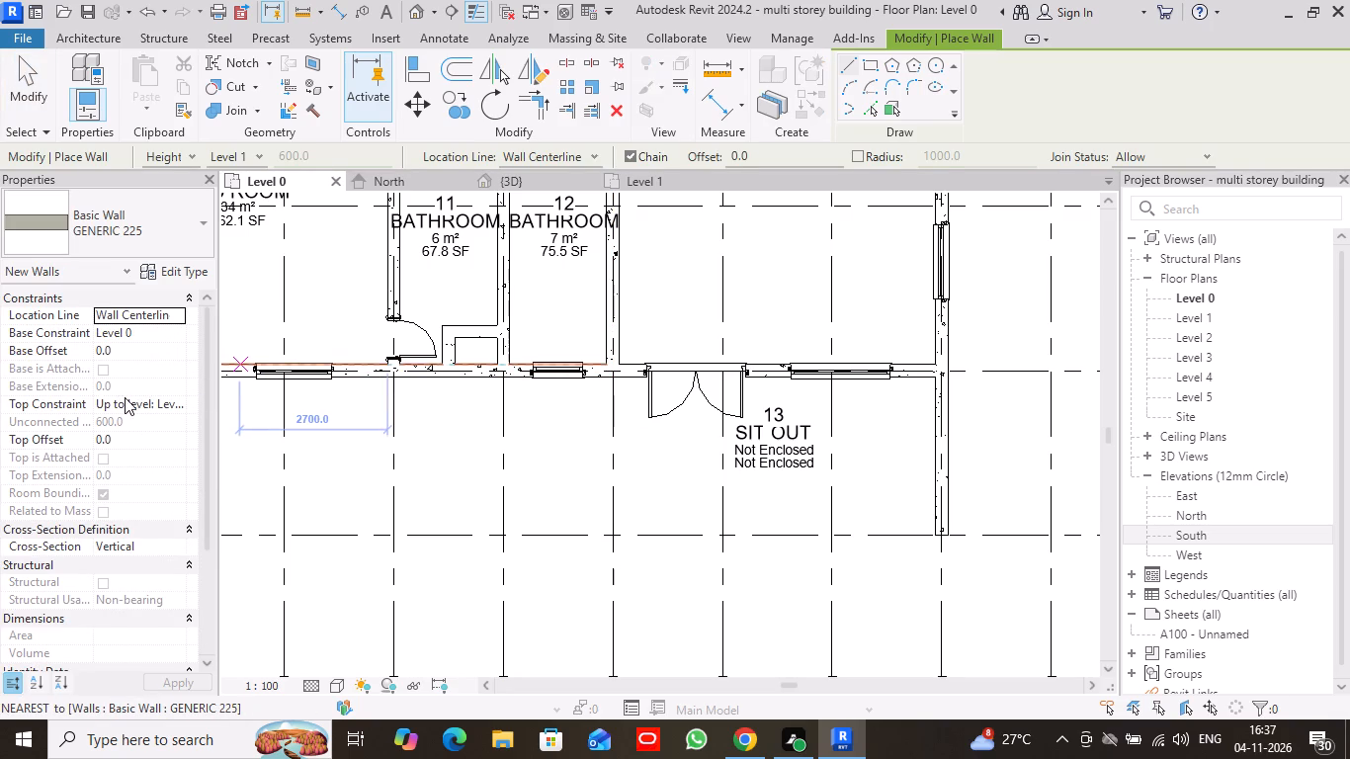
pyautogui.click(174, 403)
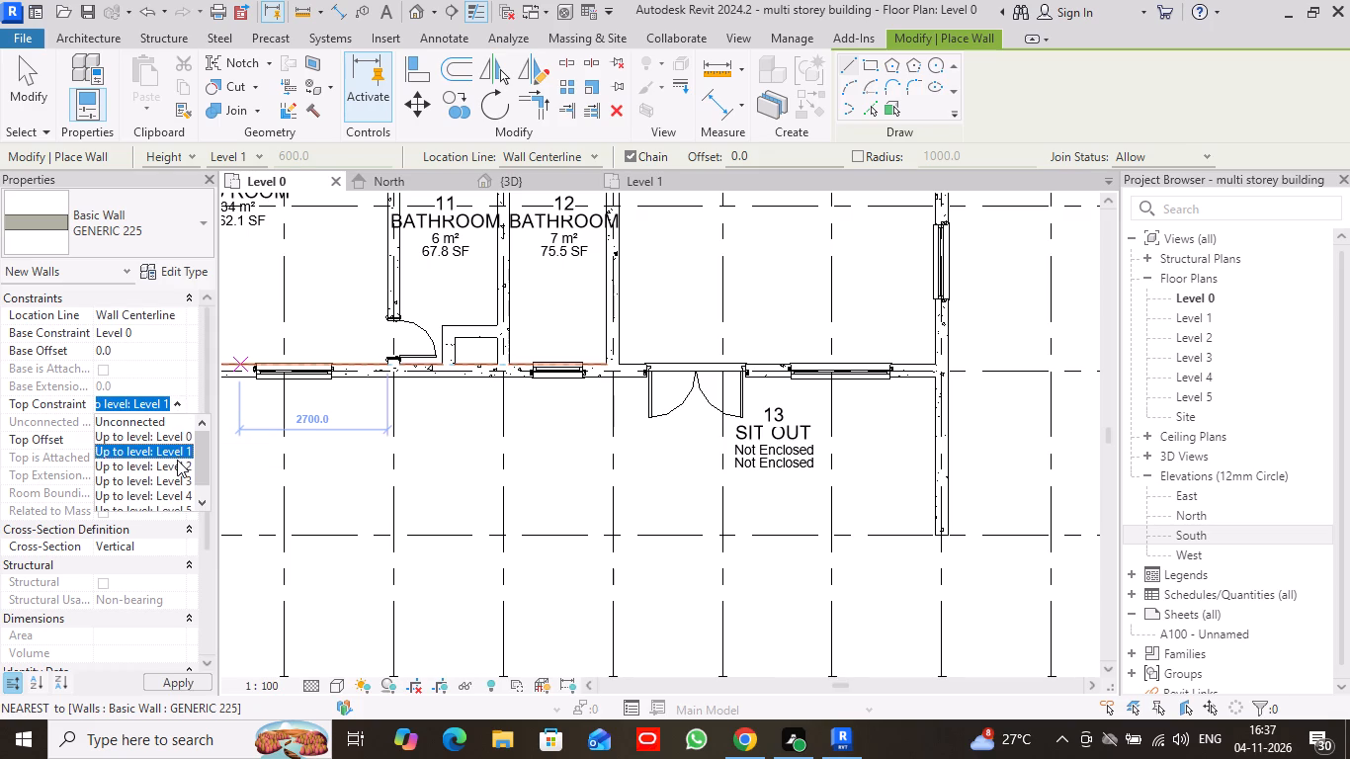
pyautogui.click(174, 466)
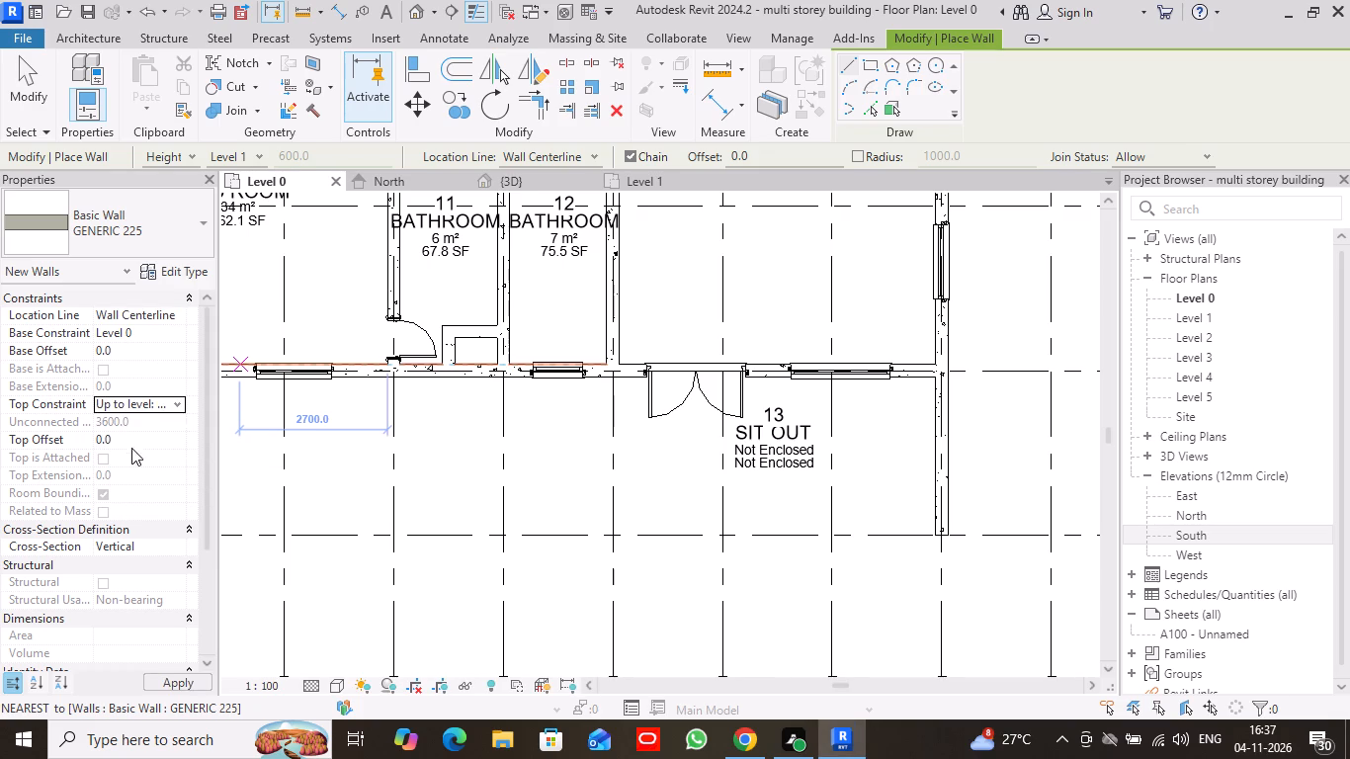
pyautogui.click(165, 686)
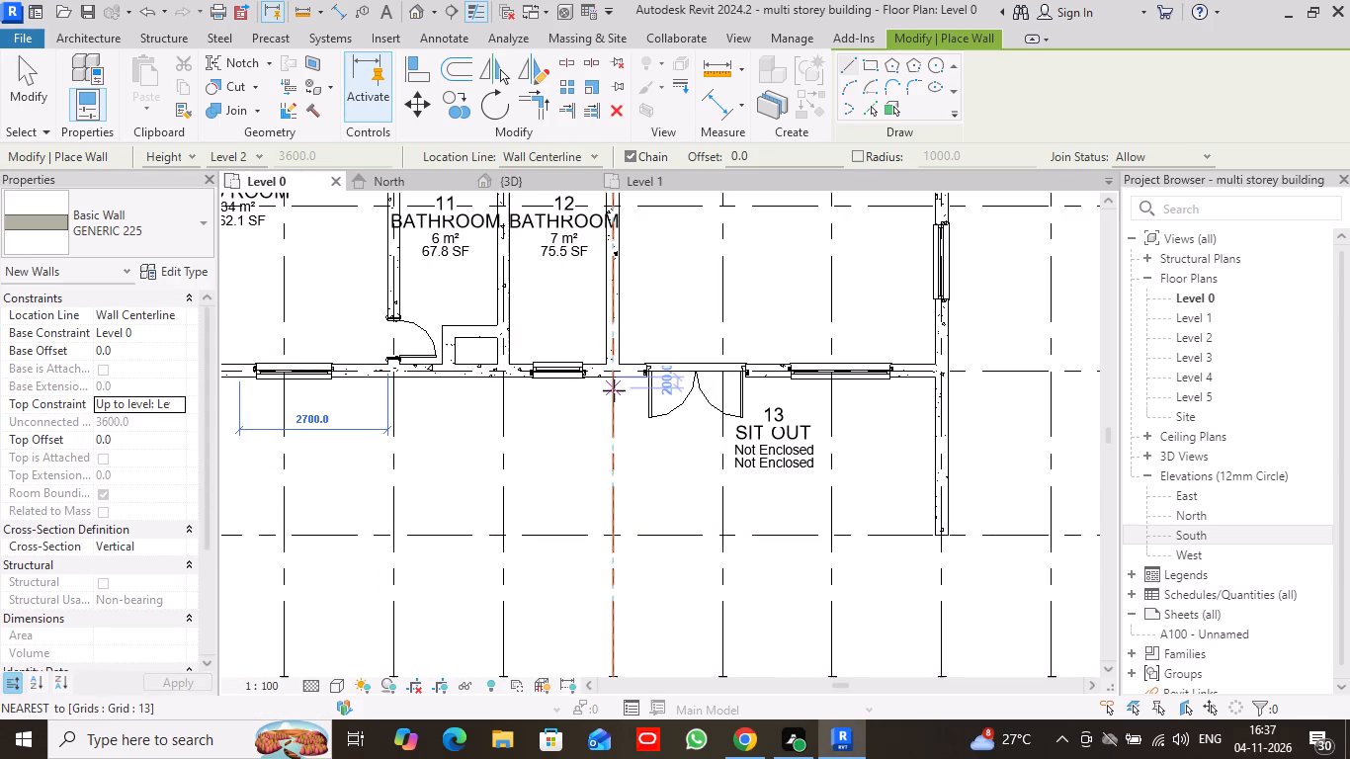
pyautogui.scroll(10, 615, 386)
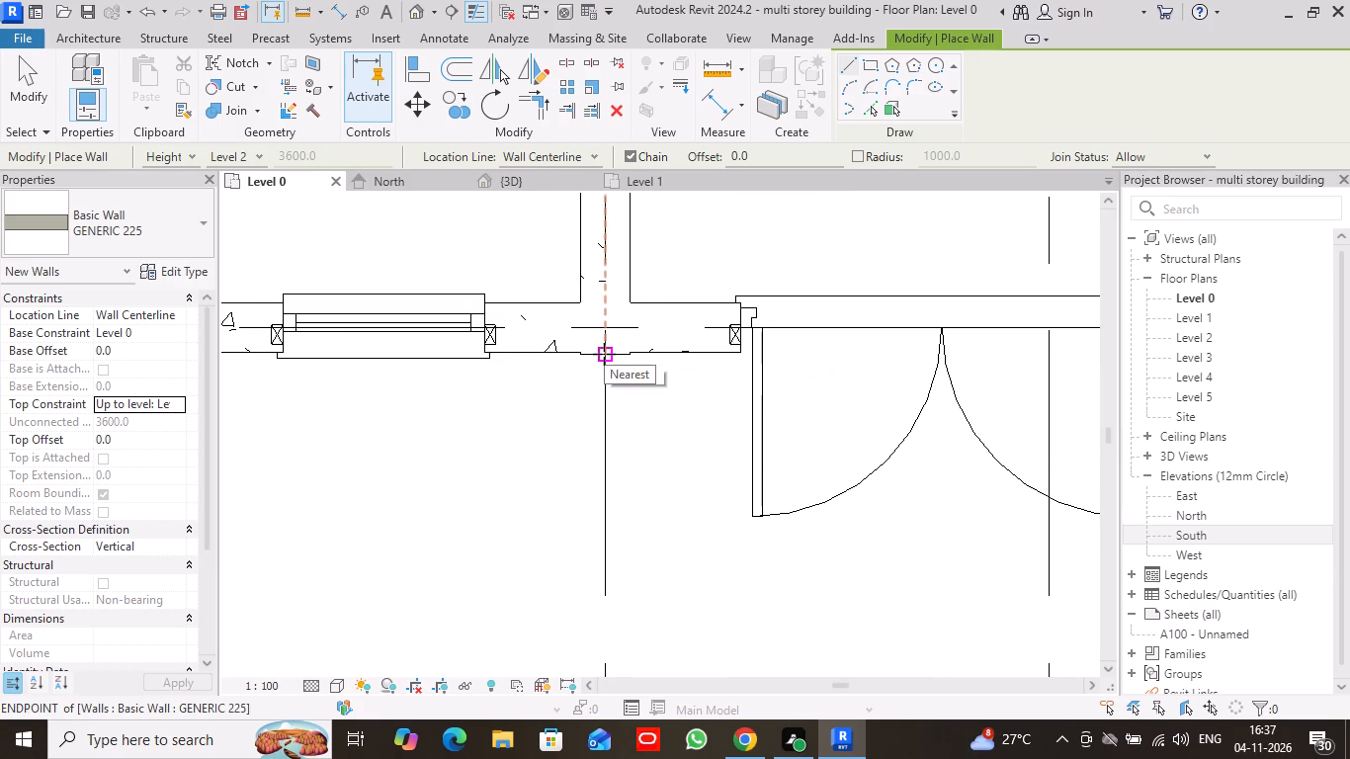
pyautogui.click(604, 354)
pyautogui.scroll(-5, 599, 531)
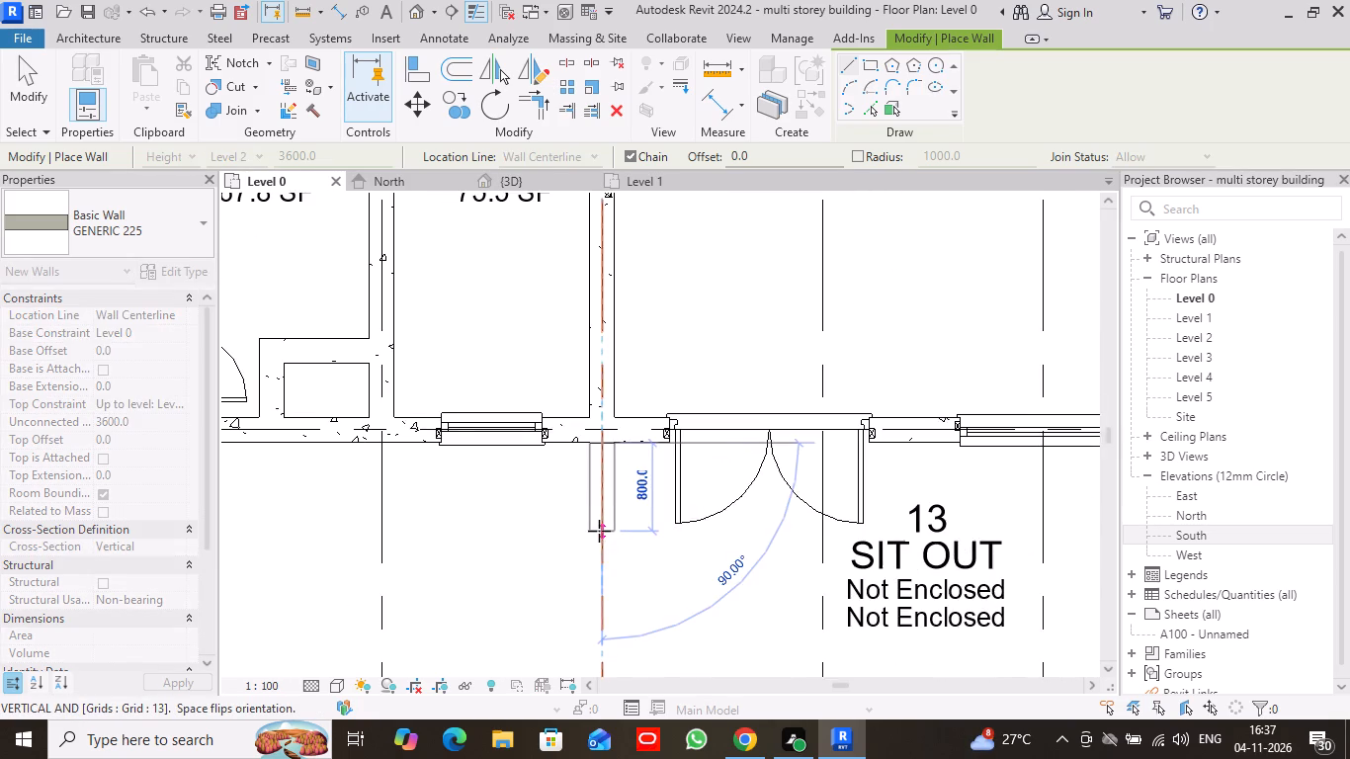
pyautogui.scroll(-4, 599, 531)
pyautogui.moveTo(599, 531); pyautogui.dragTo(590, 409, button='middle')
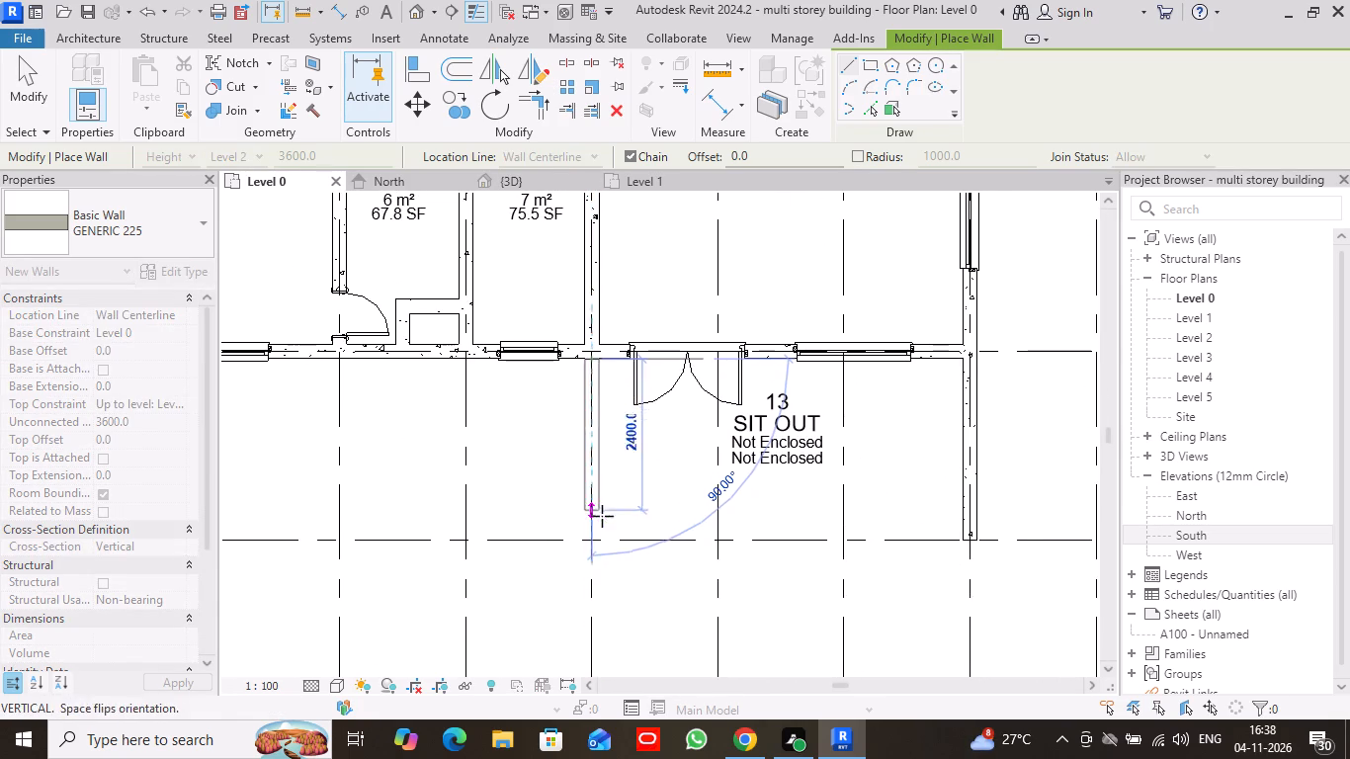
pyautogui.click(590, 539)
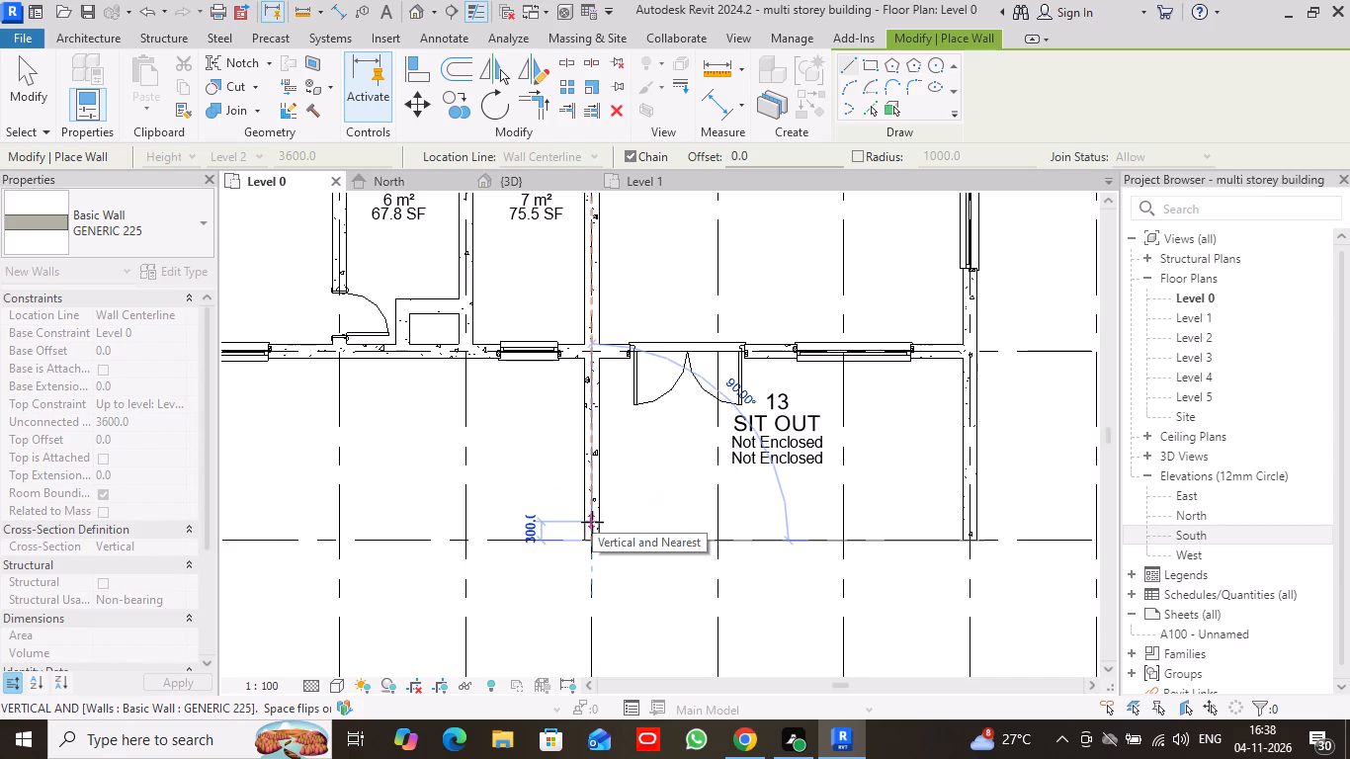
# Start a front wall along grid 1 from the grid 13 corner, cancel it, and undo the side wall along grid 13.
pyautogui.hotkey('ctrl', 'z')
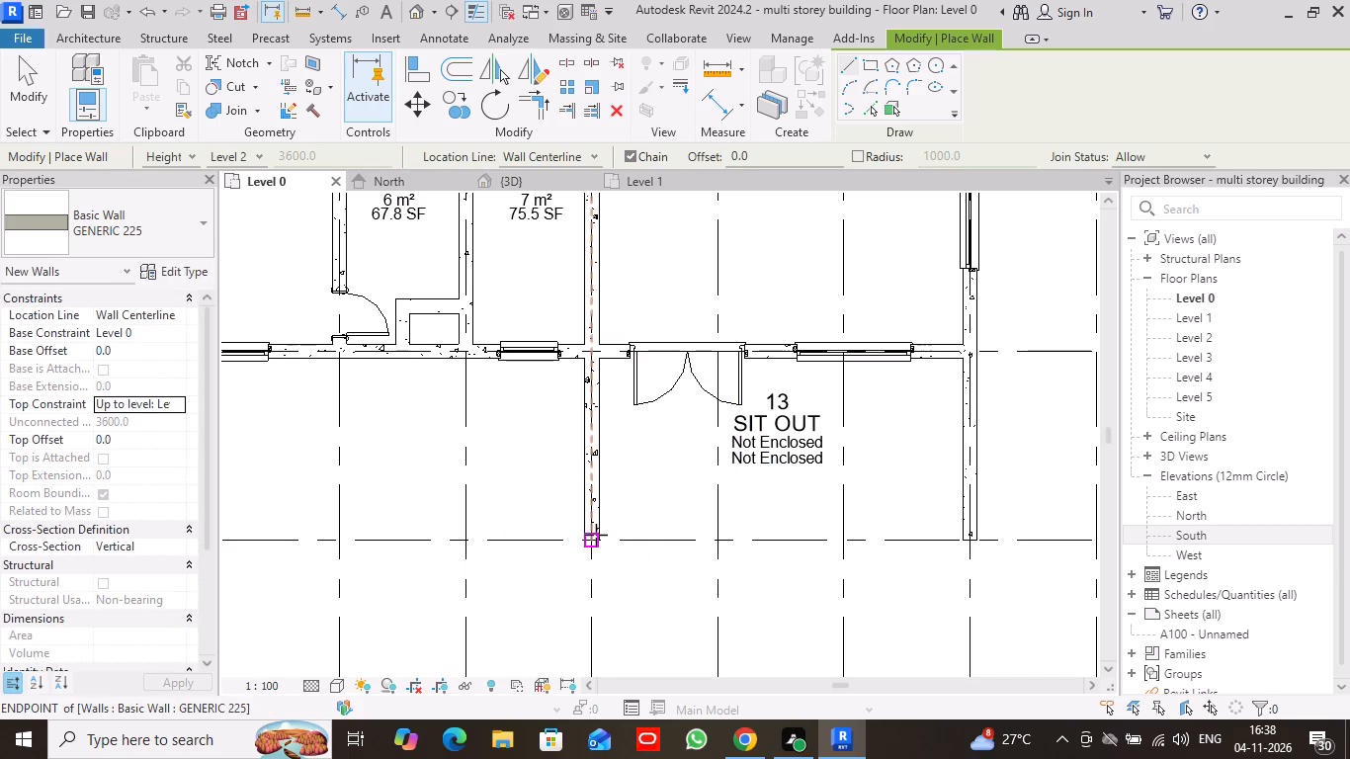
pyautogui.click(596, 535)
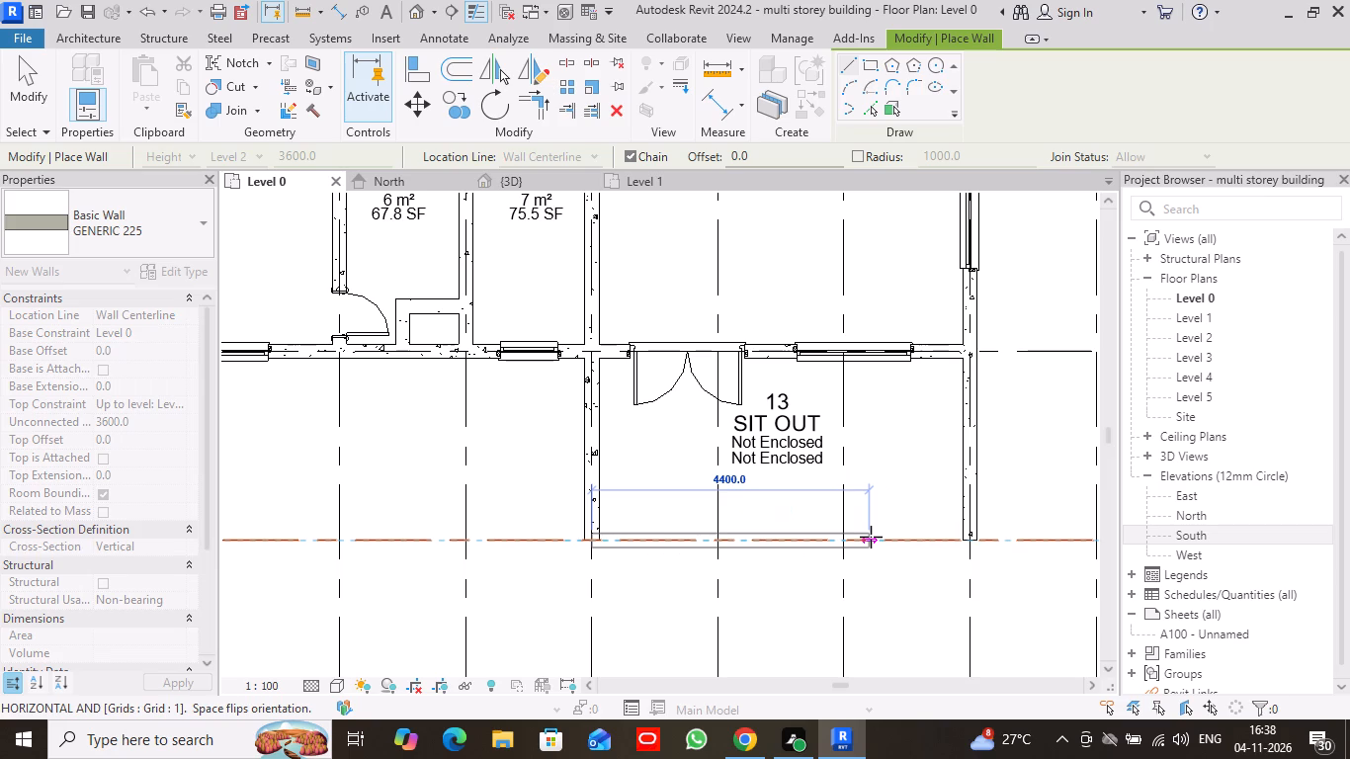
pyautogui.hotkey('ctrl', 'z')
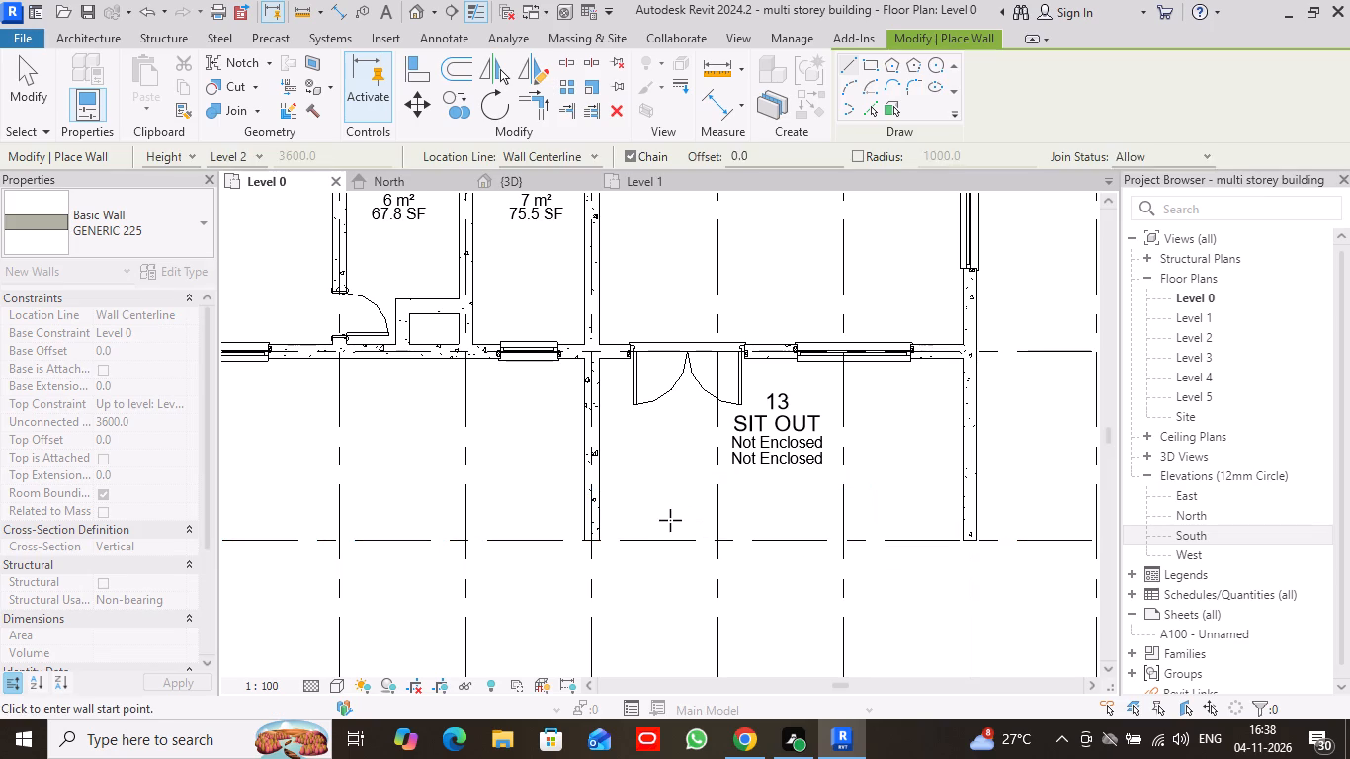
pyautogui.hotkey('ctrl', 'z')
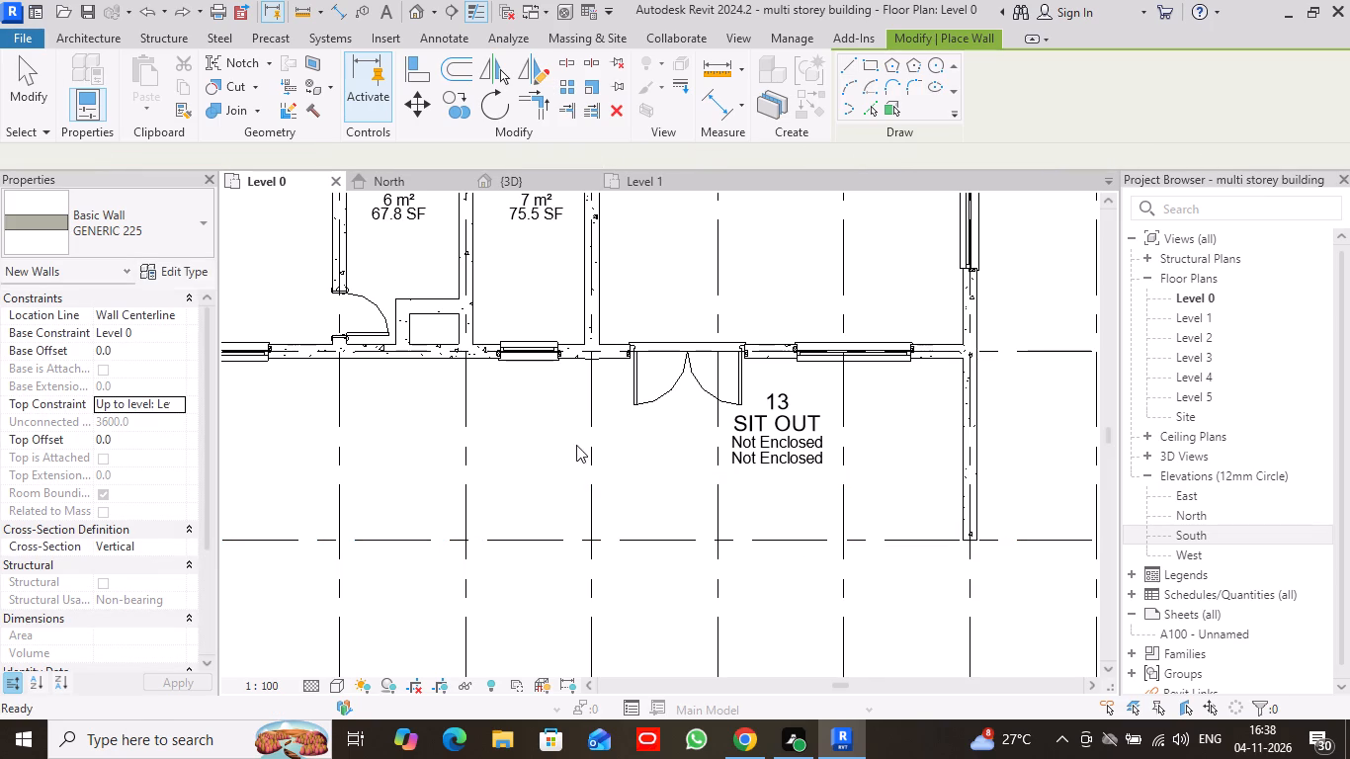
# Align the projecting end face of the existing grid 13 wall with the outer face of the adjoining bathroom exterior wall.
pyautogui.scroll(10, 576, 445)
pyautogui.moveTo(633, 318); pyautogui.dragTo(637, 634, button='middle')
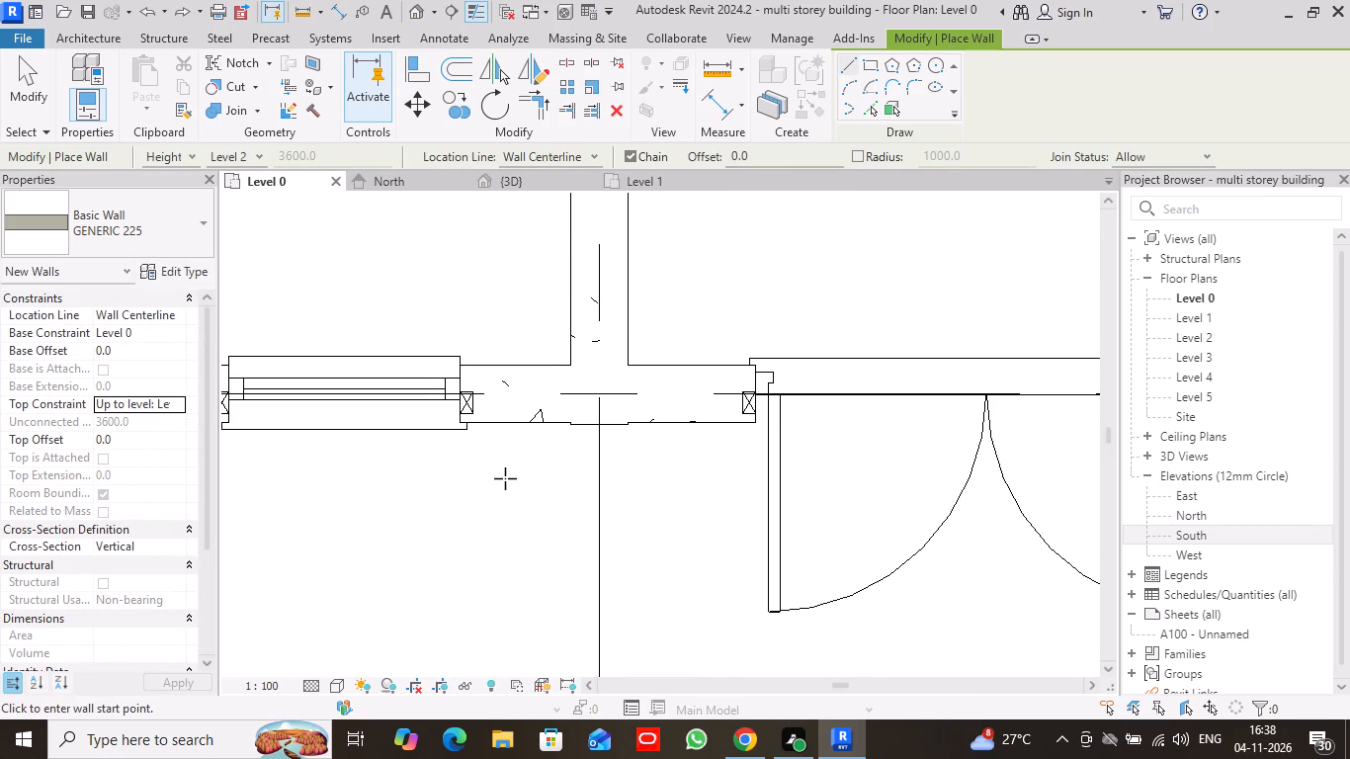
pyautogui.click(28, 78)
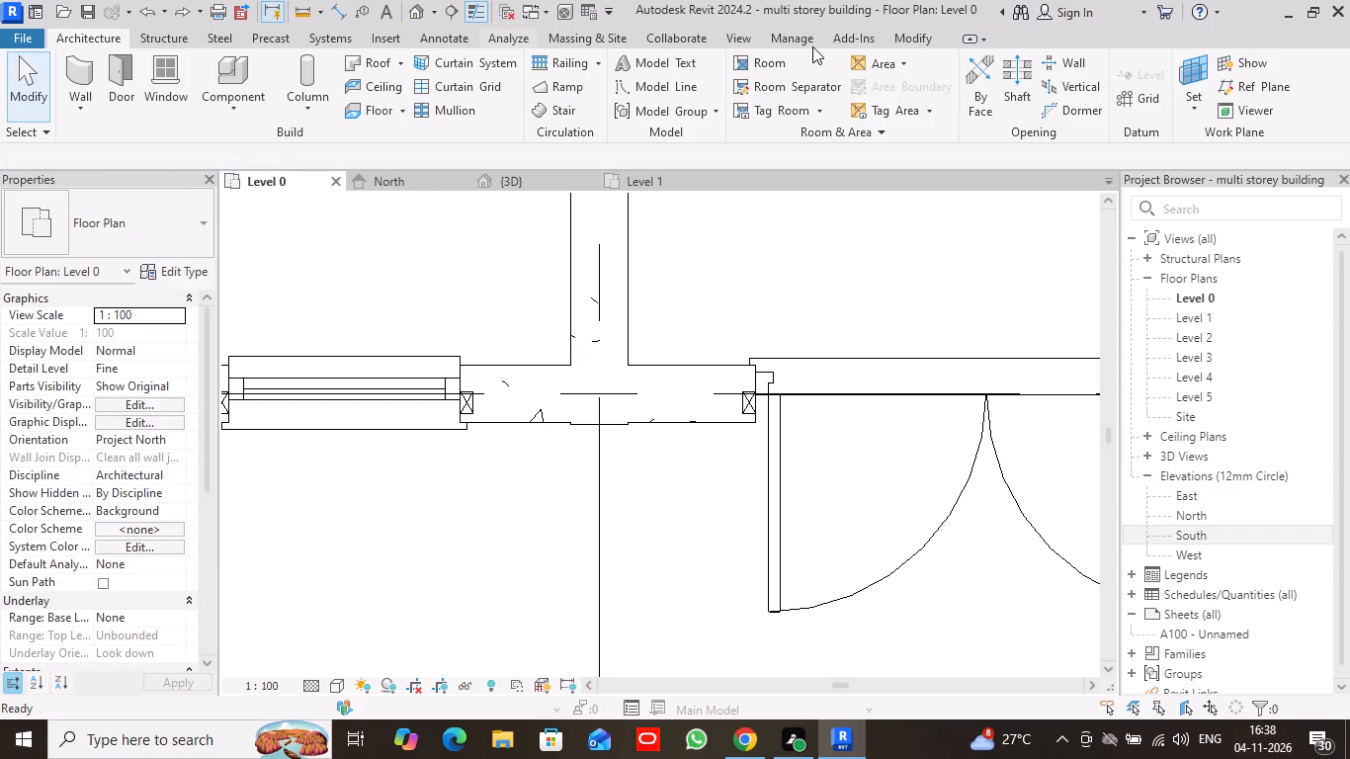
pyautogui.click(915, 38)
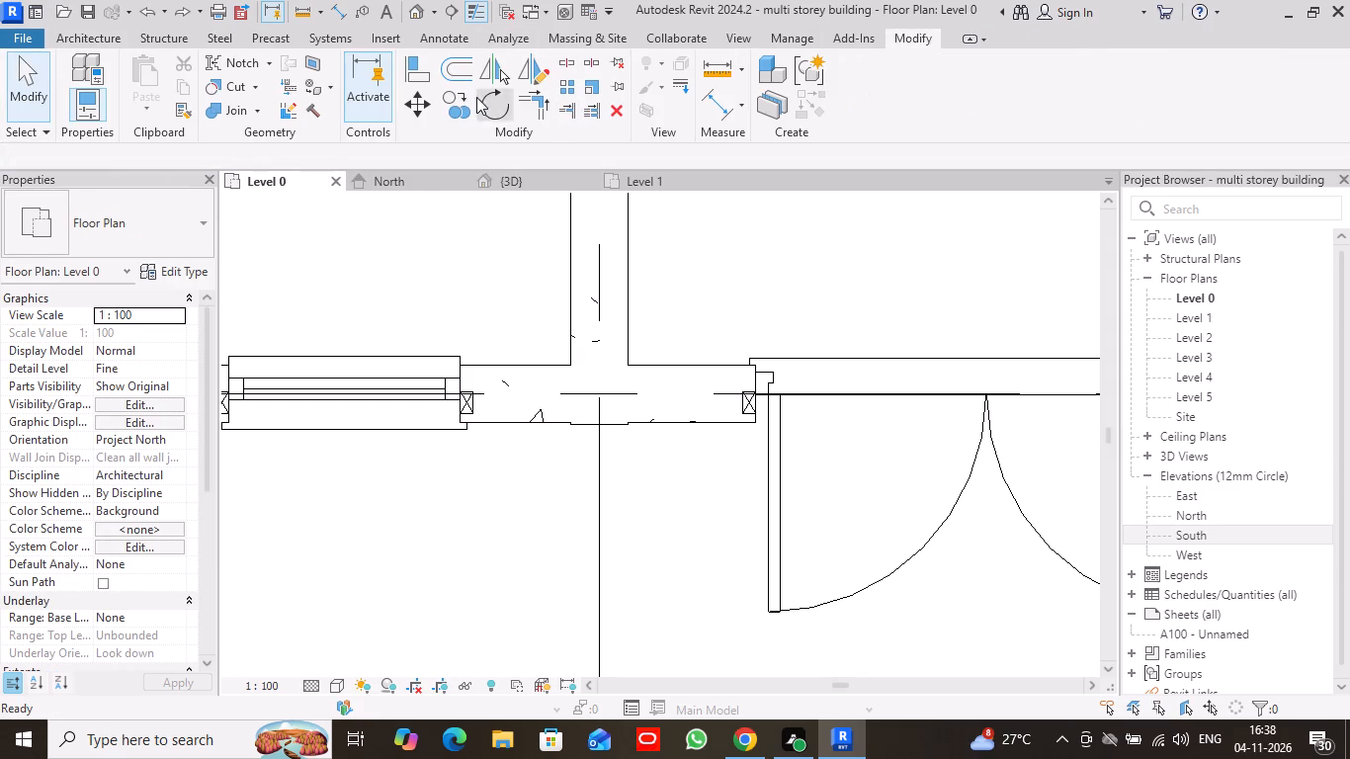
pyautogui.click(417, 73)
pyautogui.click(551, 420)
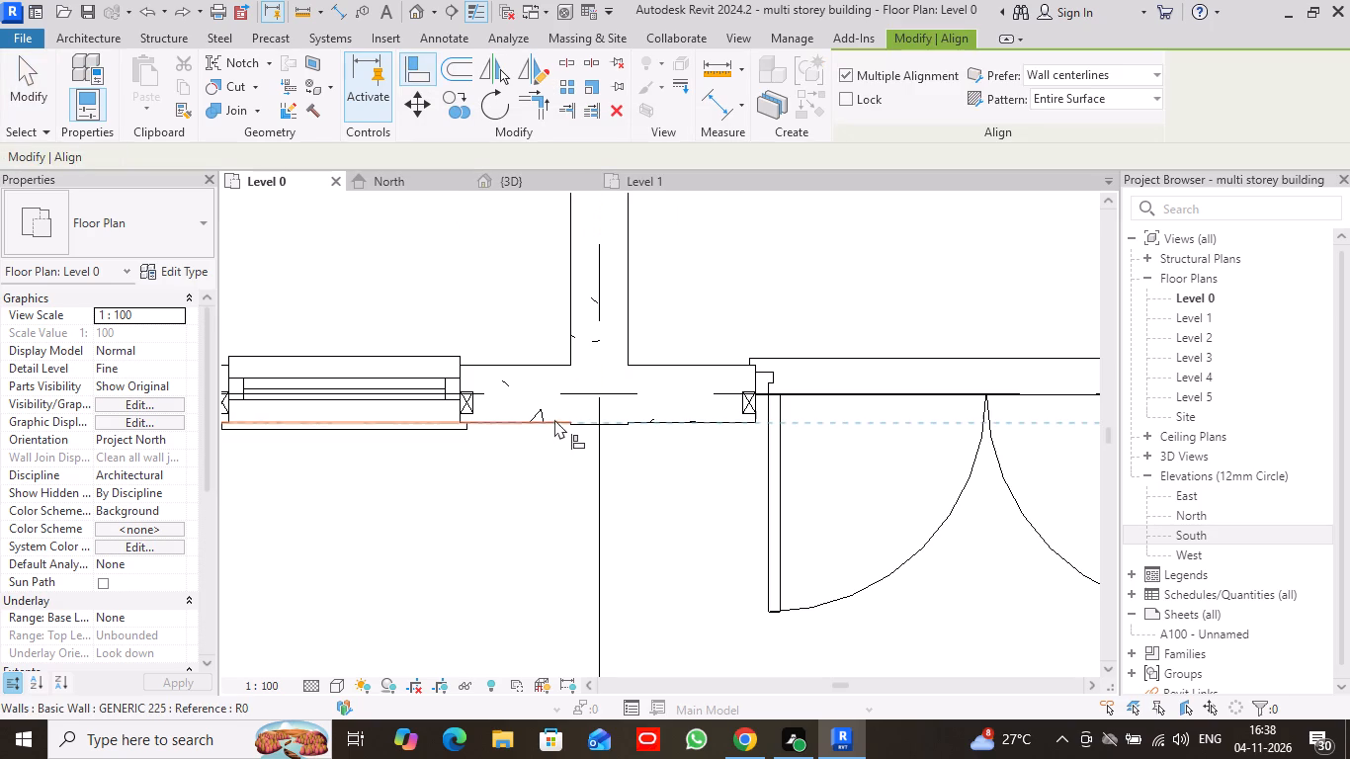
pyautogui.click(591, 423)
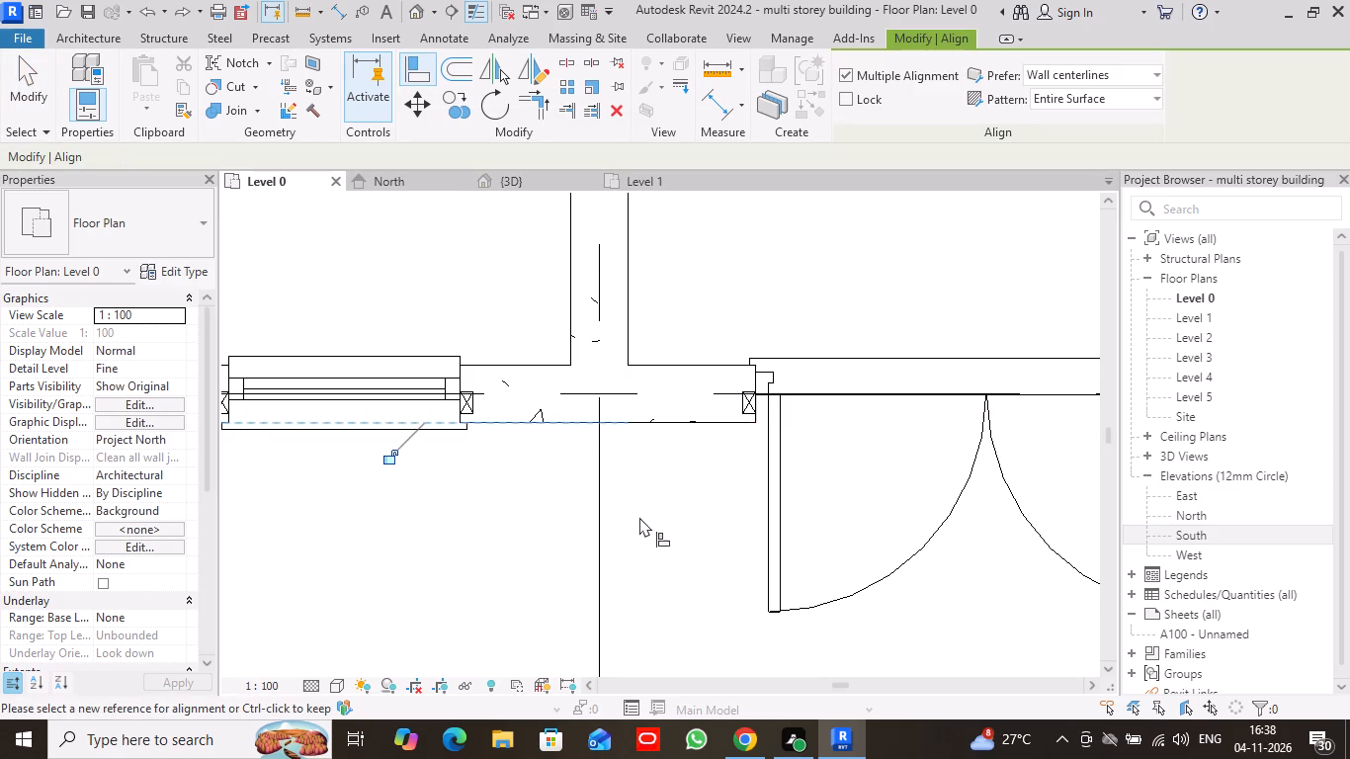
pyautogui.scroll(-1, 641, 516)
pyautogui.click(29, 66)
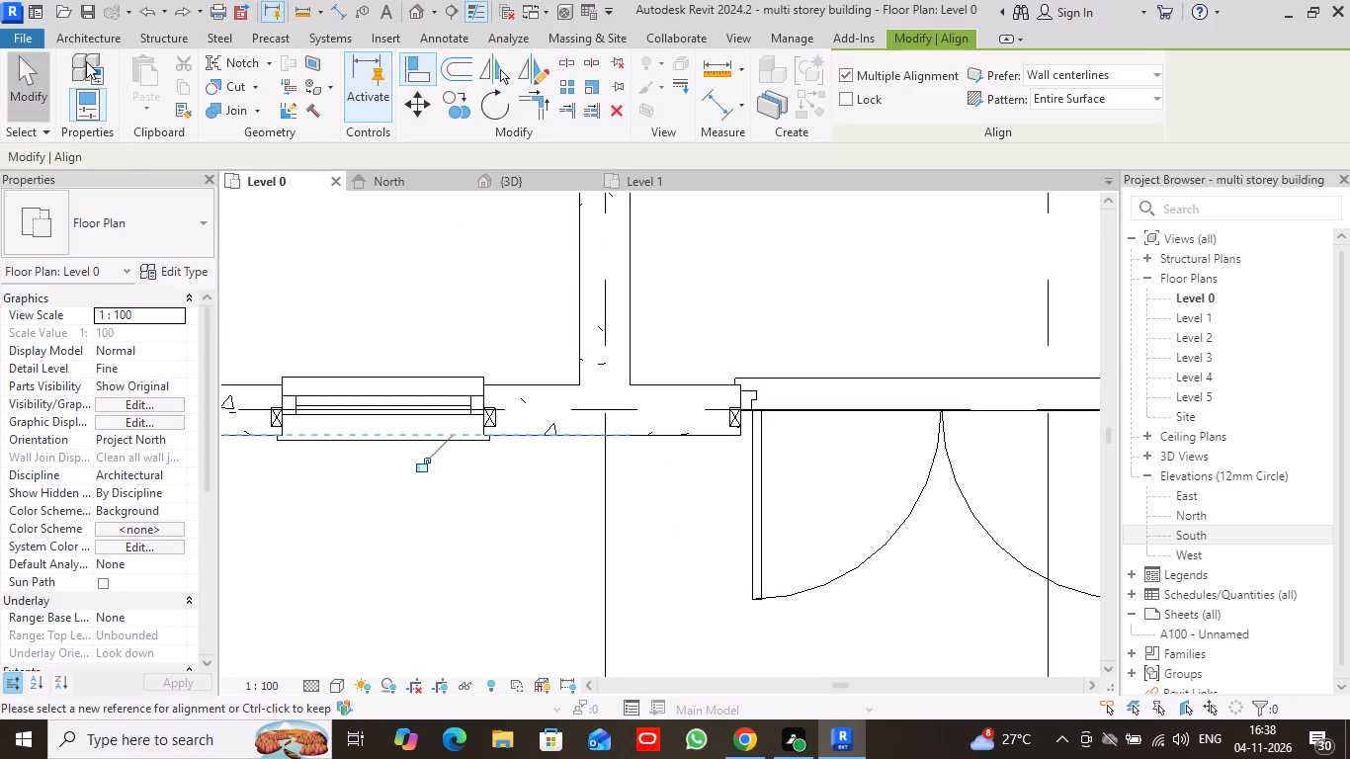
# Draw the sit-out's side wall in GENERIC 225 up to Level 2 along grid 13, about 2887.5 mm to grid 1.
pyautogui.click(106, 40)
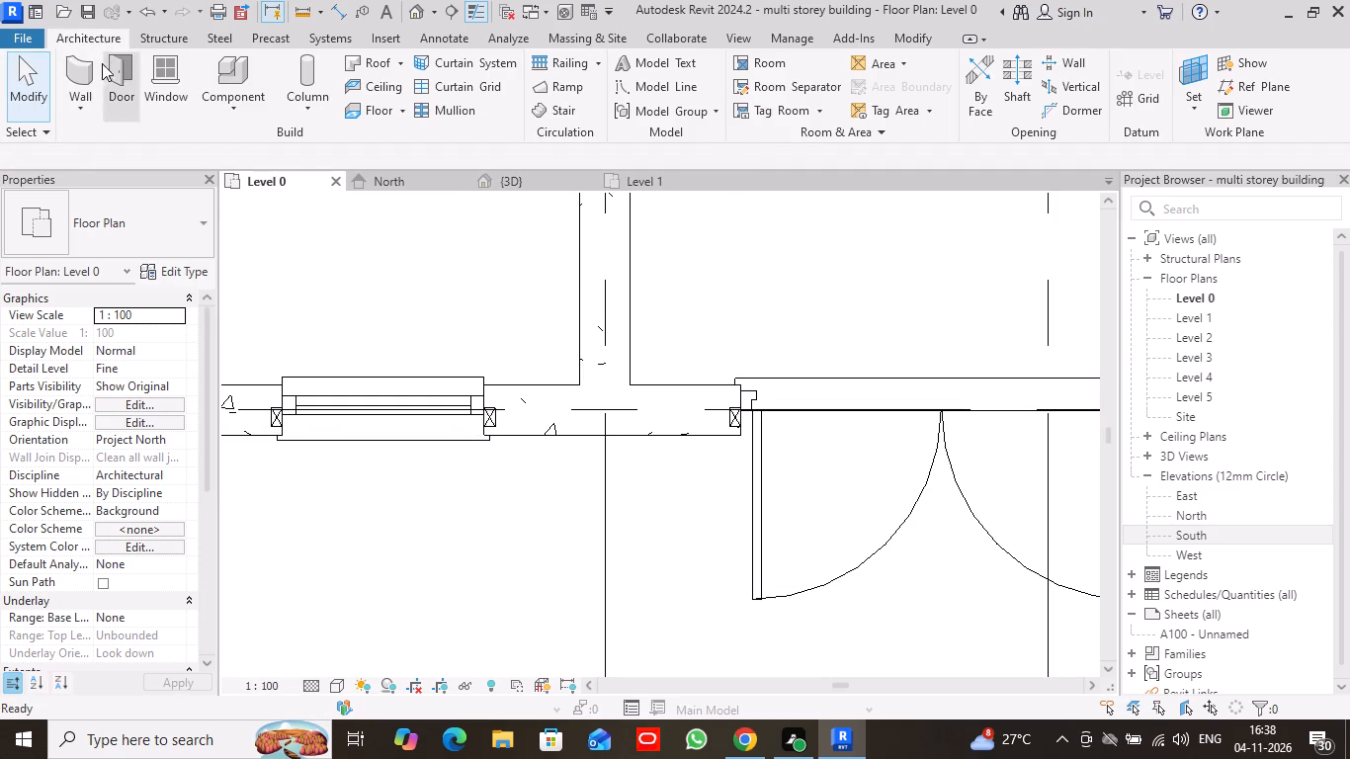
pyautogui.click(81, 74)
pyautogui.scroll(-4, 614, 501)
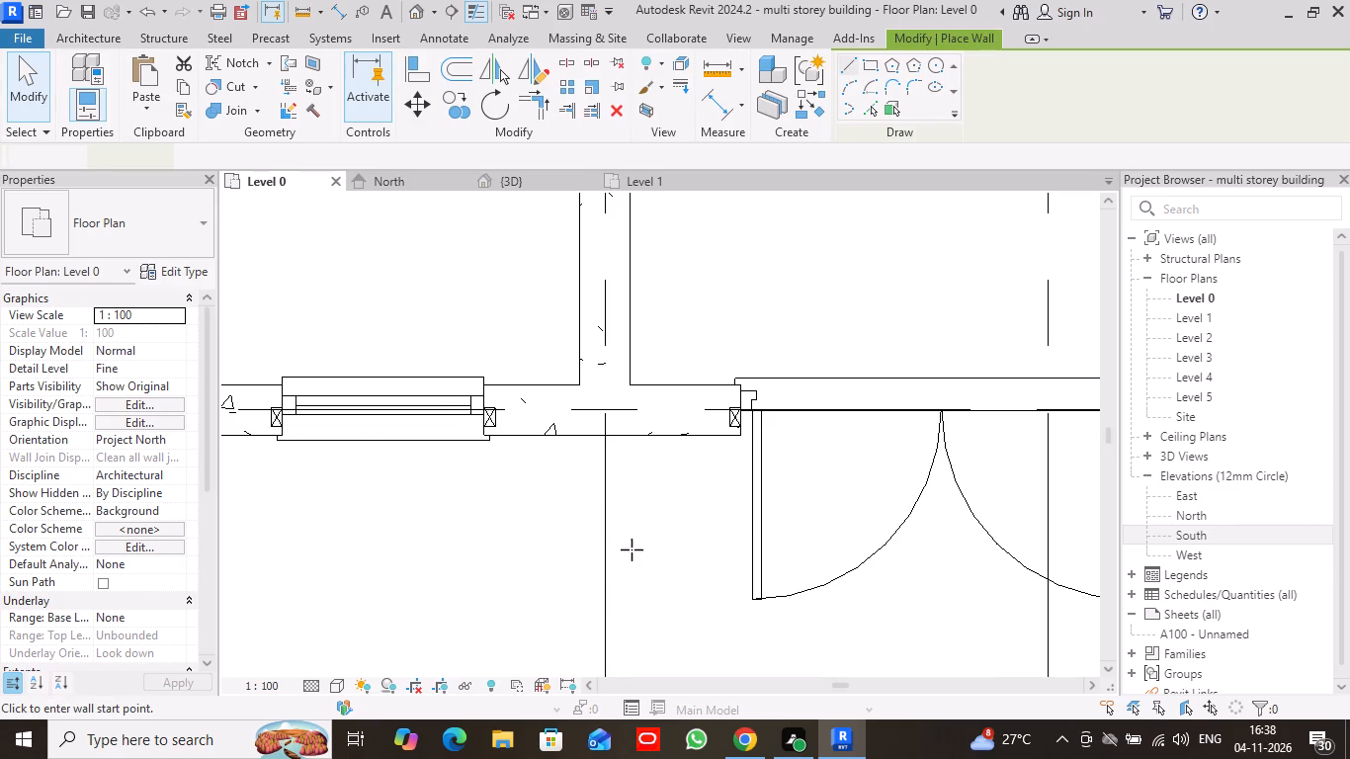
pyautogui.moveTo(673, 605); pyautogui.dragTo(583, 390, button='middle')
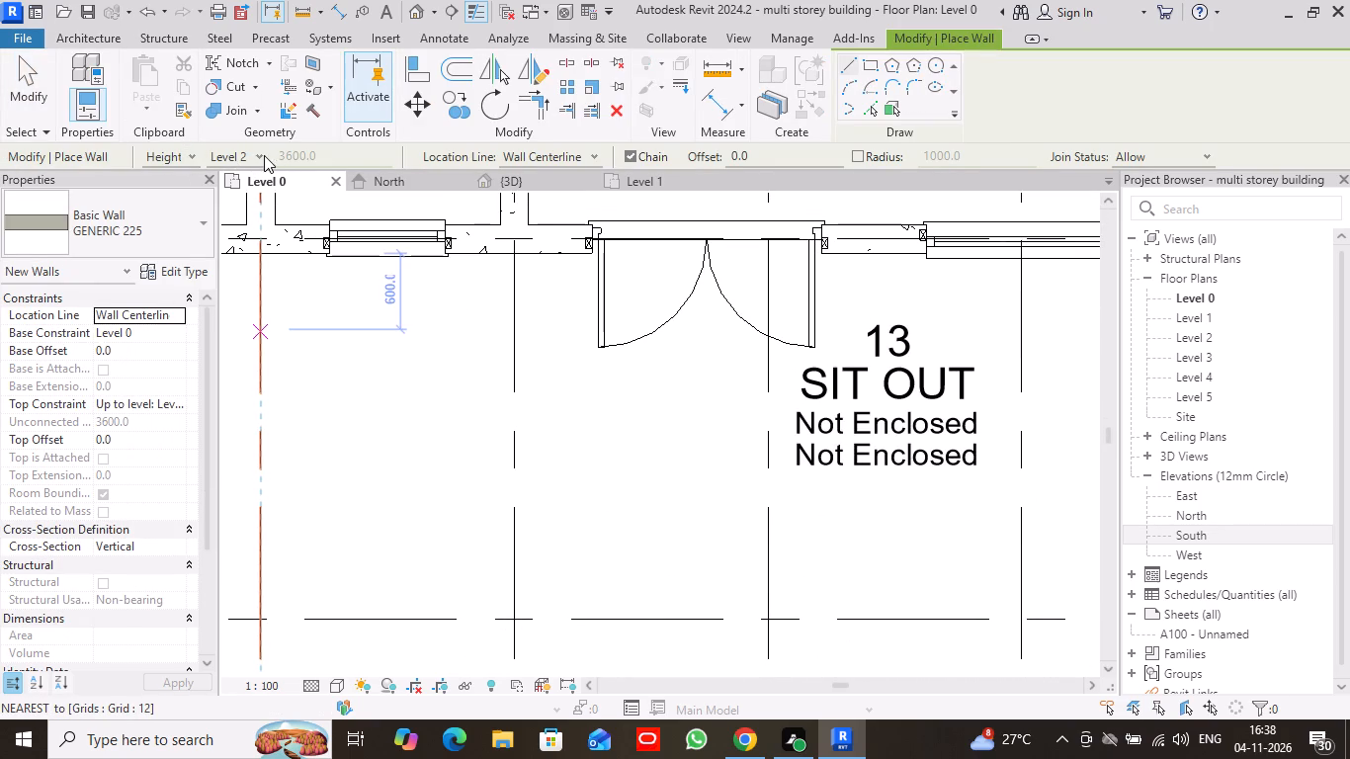
pyautogui.click(189, 157)
pyautogui.click(189, 157)
pyautogui.click(256, 157)
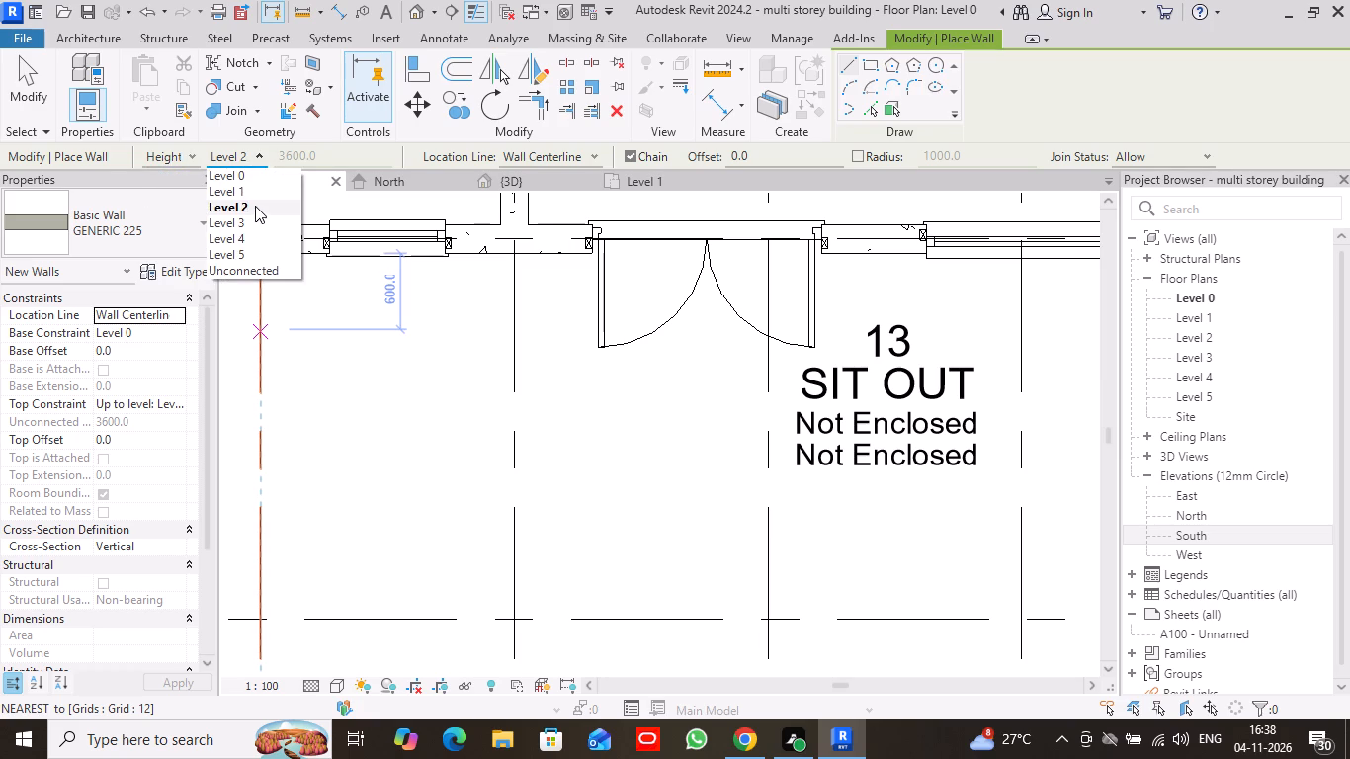
pyautogui.click(255, 206)
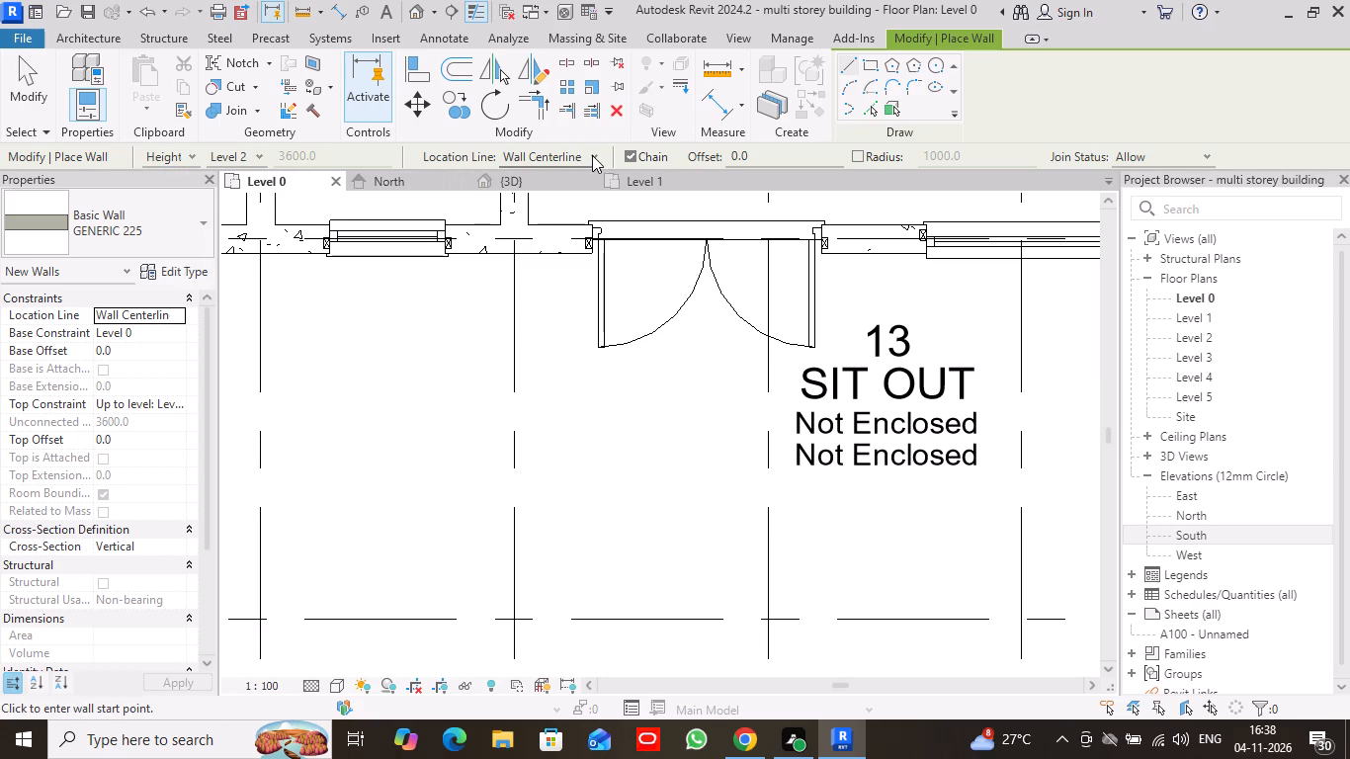
pyautogui.click(512, 257)
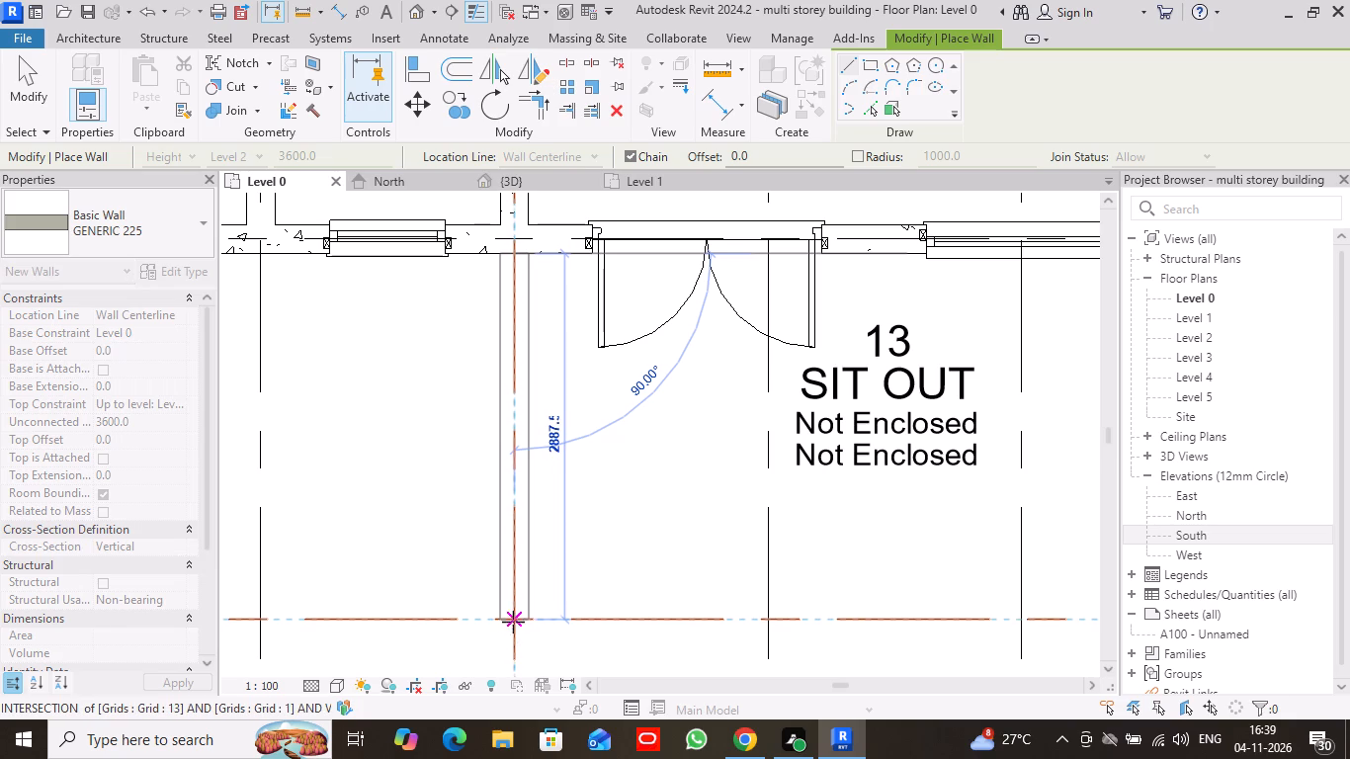
pyautogui.click(512, 618)
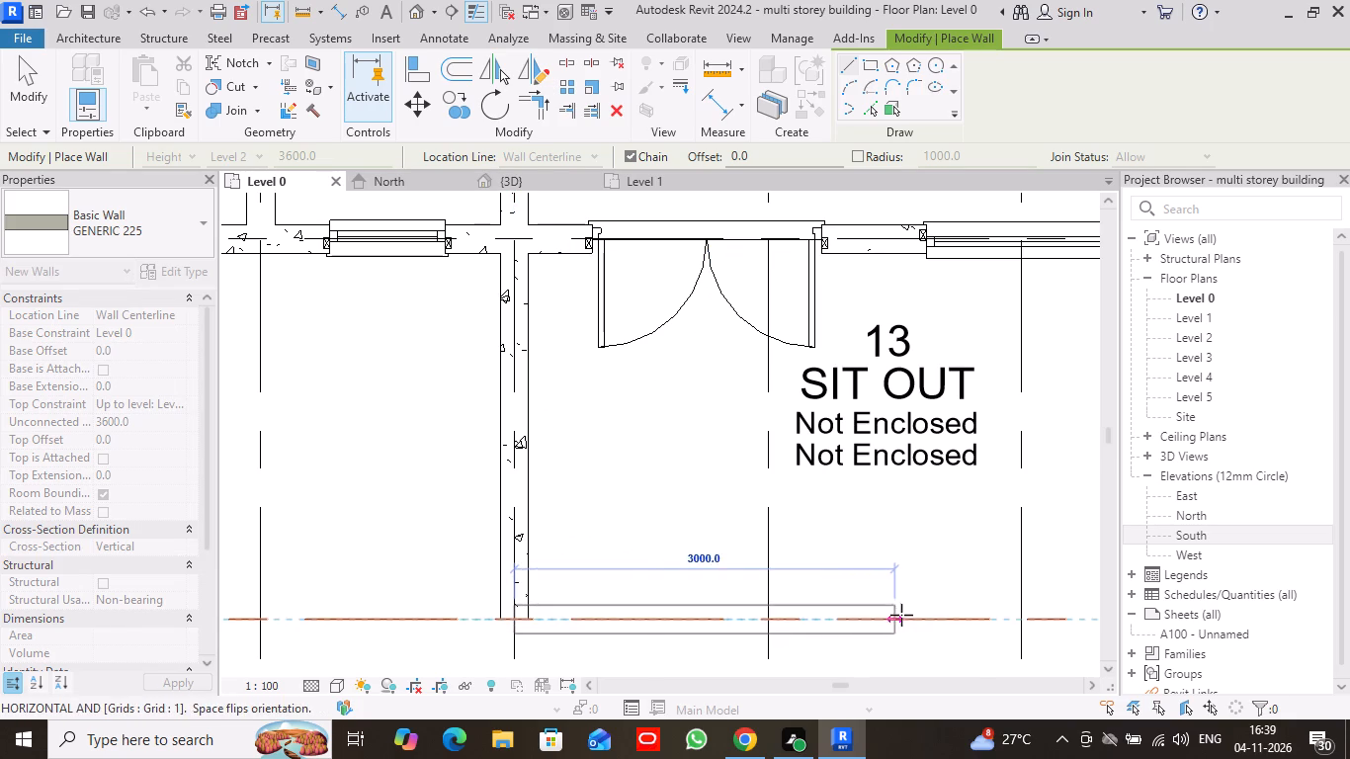
# Continue the GENERIC 225 wall along grid 1 from grid 13 to grid 16 as the sit-out's front wall.
pyautogui.scroll(-8, 901, 615)
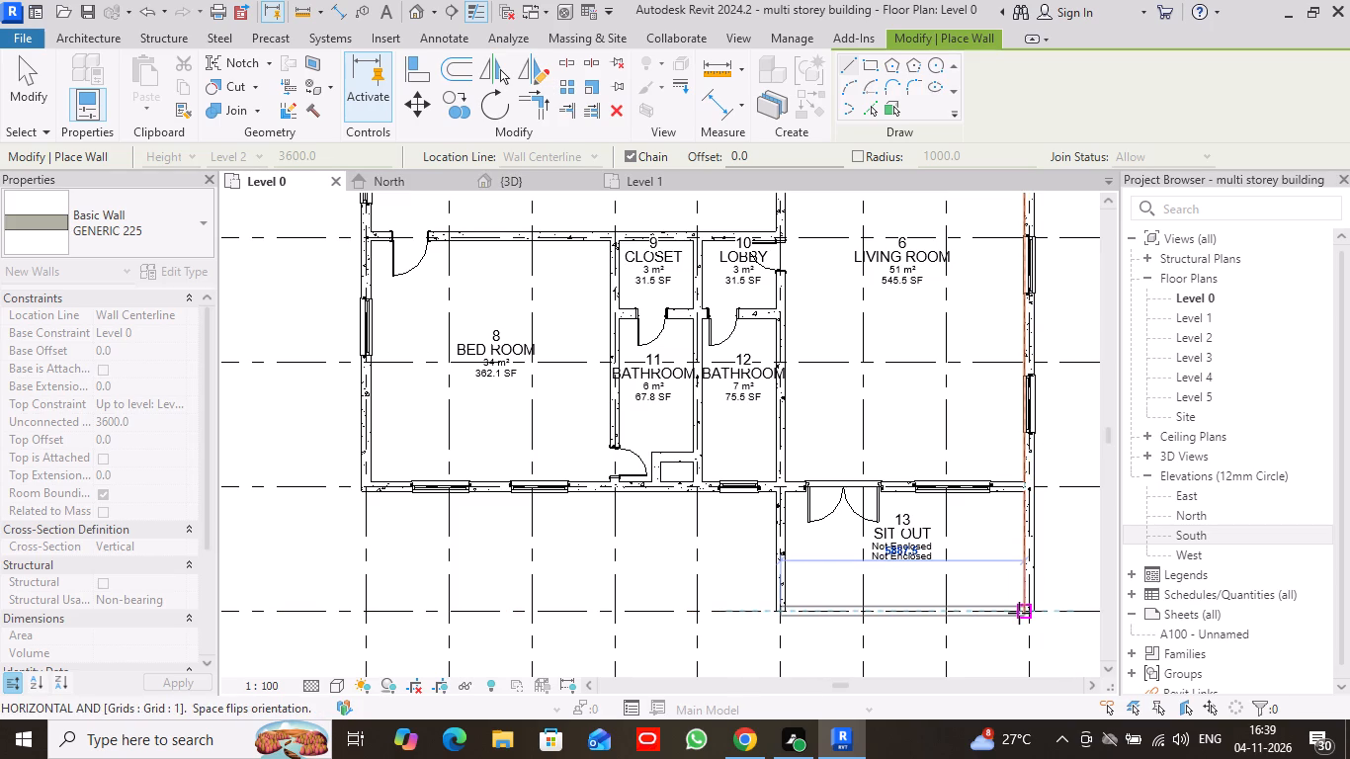
pyautogui.click(1032, 612)
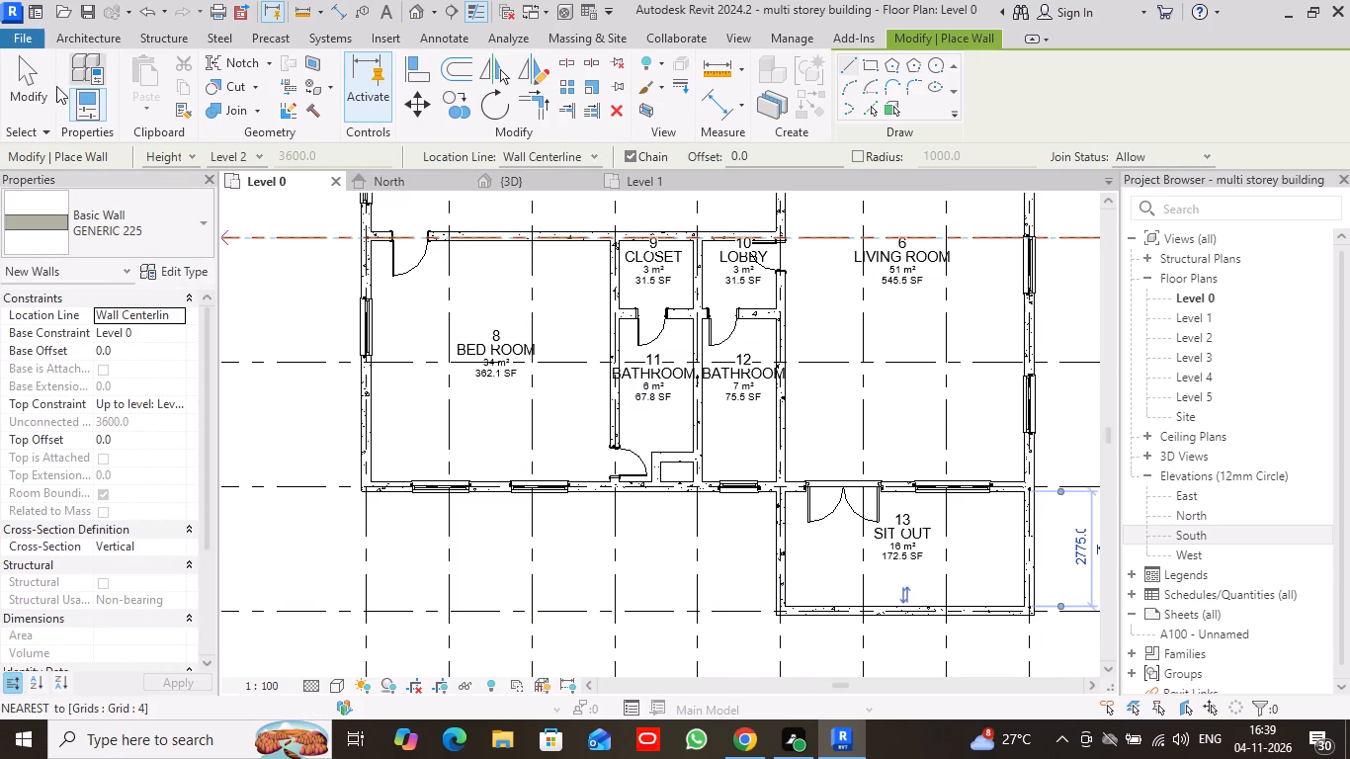
pyautogui.click(23, 92)
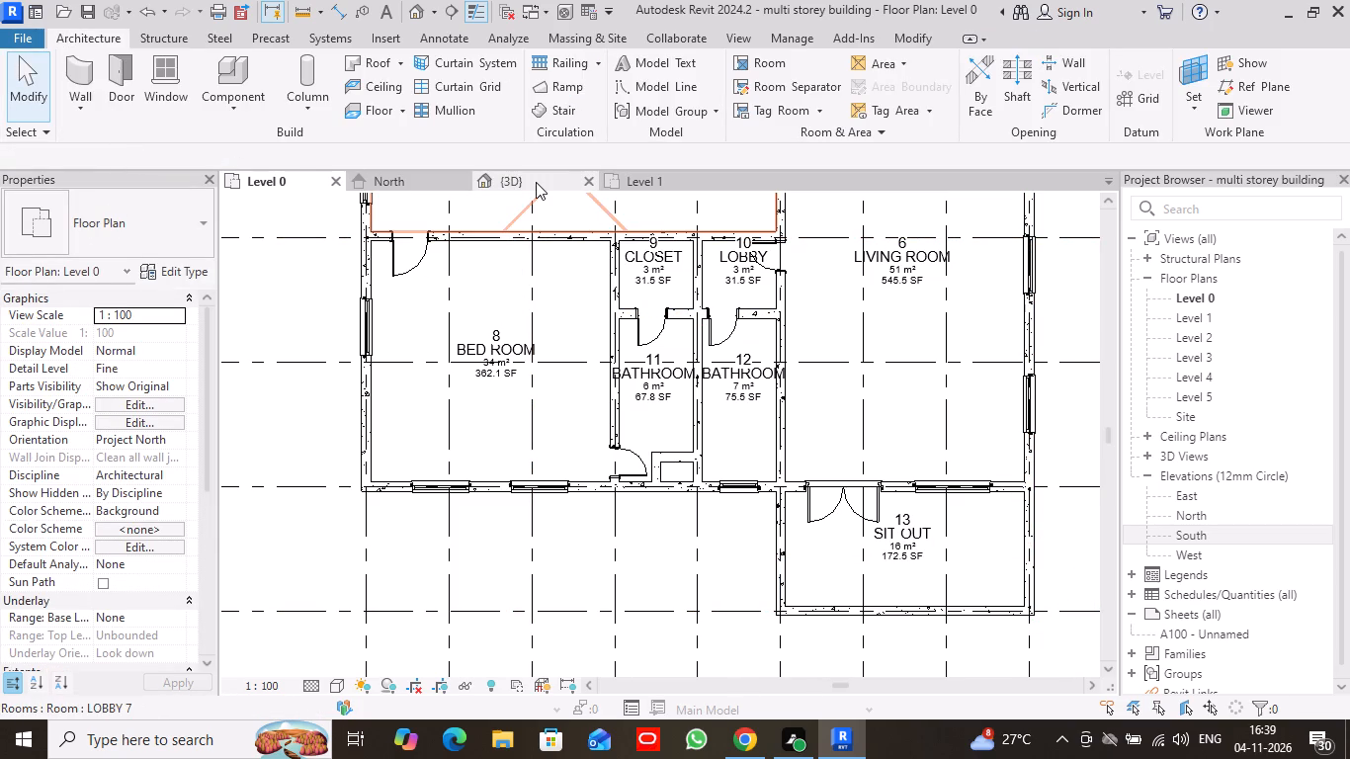
# Examine the sit-out's redrawn side and front walls from the front in the 3D view.
pyautogui.click(536, 182)
pyautogui.scroll(-3, 686, 403)
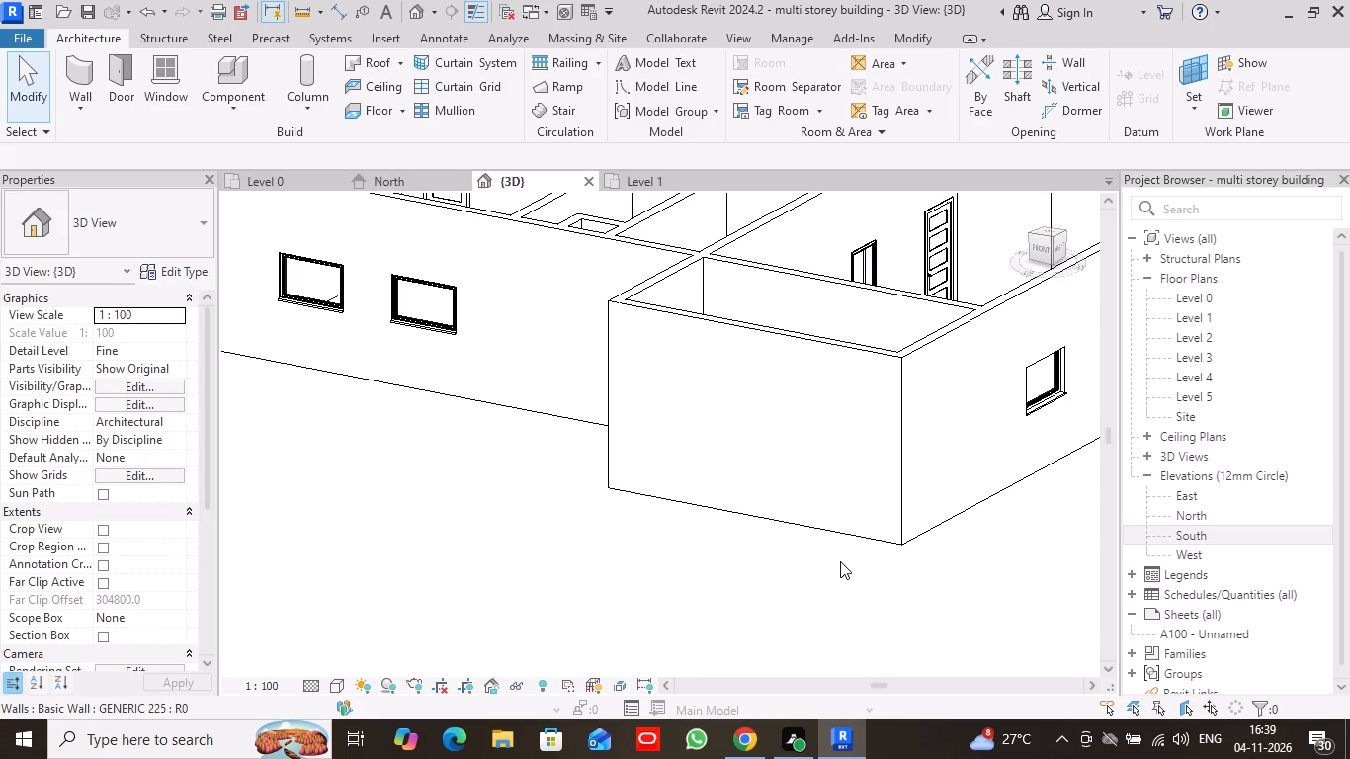
pyautogui.scroll(1, 830, 535)
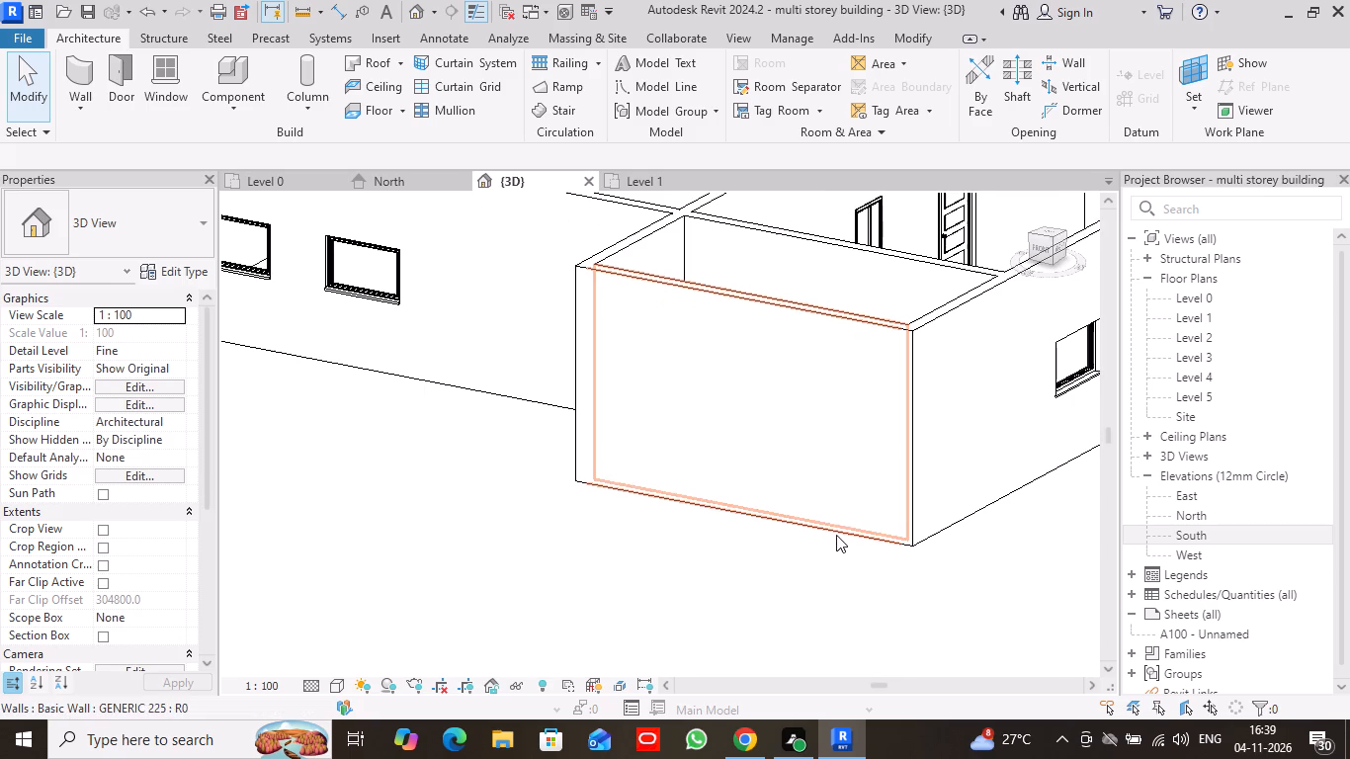
pyautogui.moveTo(773, 604); pyautogui.dragTo(817, 591, button='middle')
pyautogui.scroll(1, 807, 597)
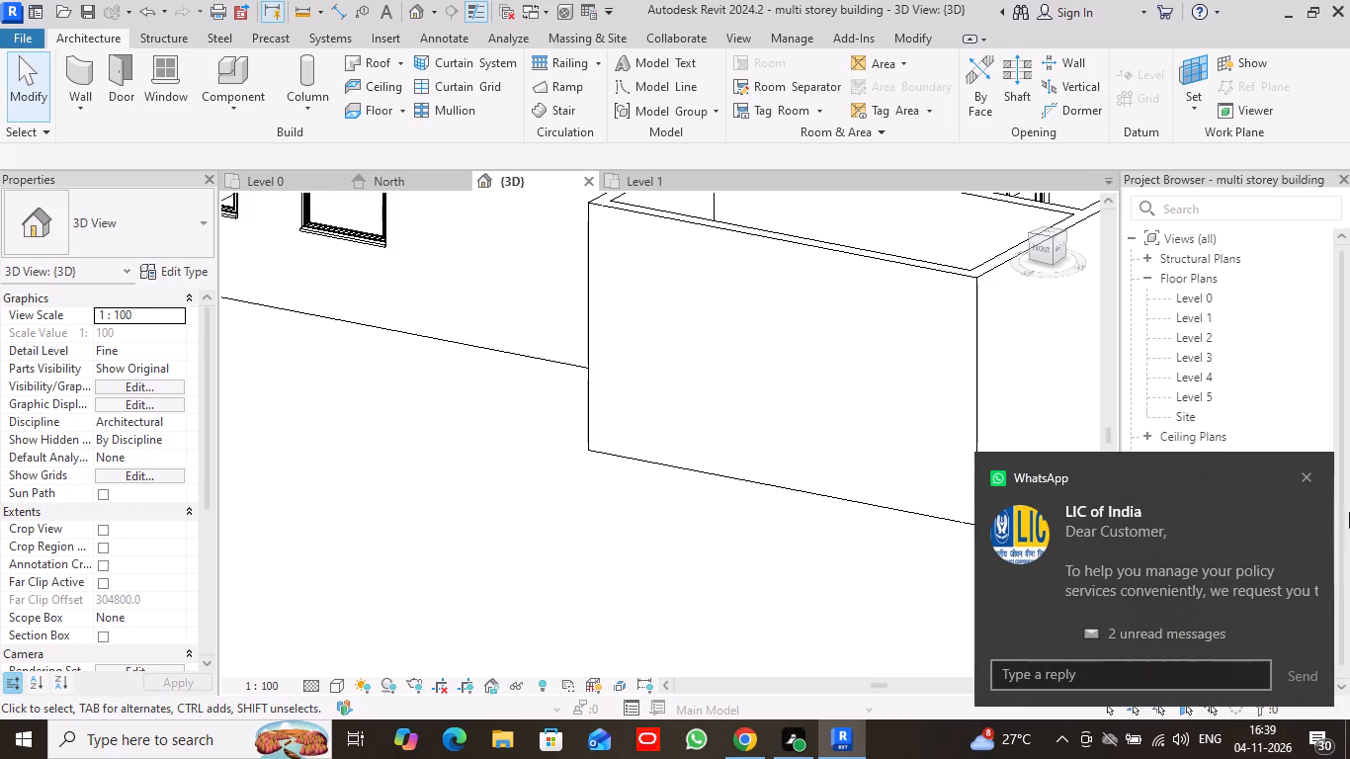
# Cut a rectangular opening about 4900 by 2600 mm through the sit-out's front wall by editing its profile, about 520 mm below the top.
pyautogui.click(1308, 474)
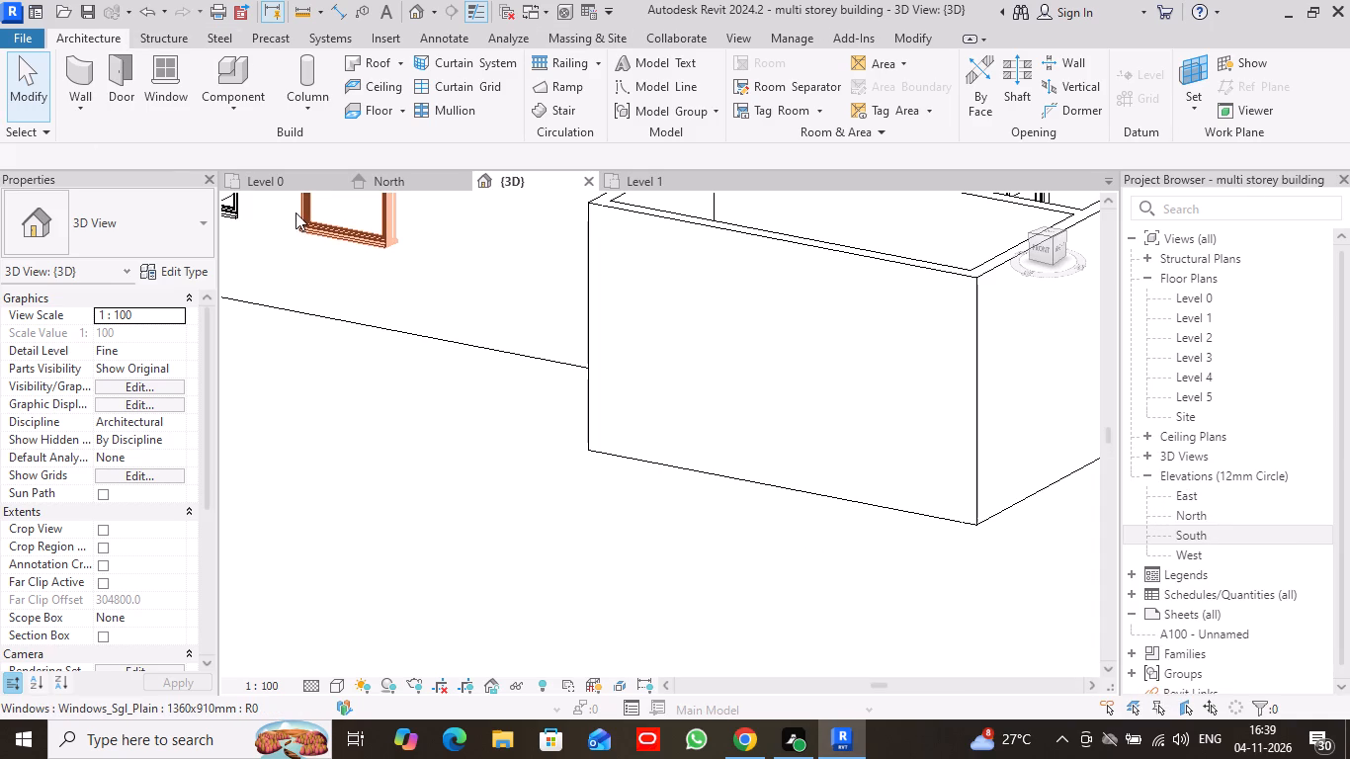
pyautogui.scroll(-4, 371, 289)
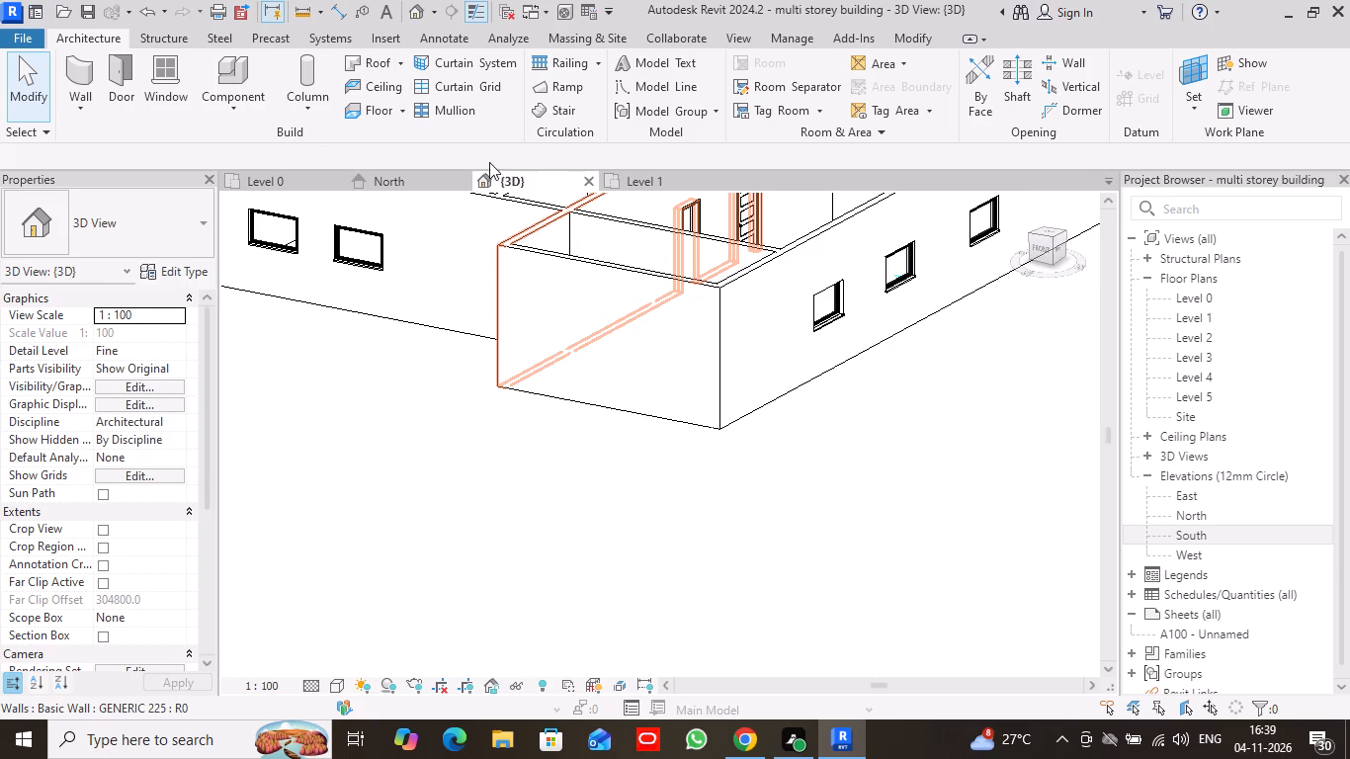
pyautogui.click(1037, 251)
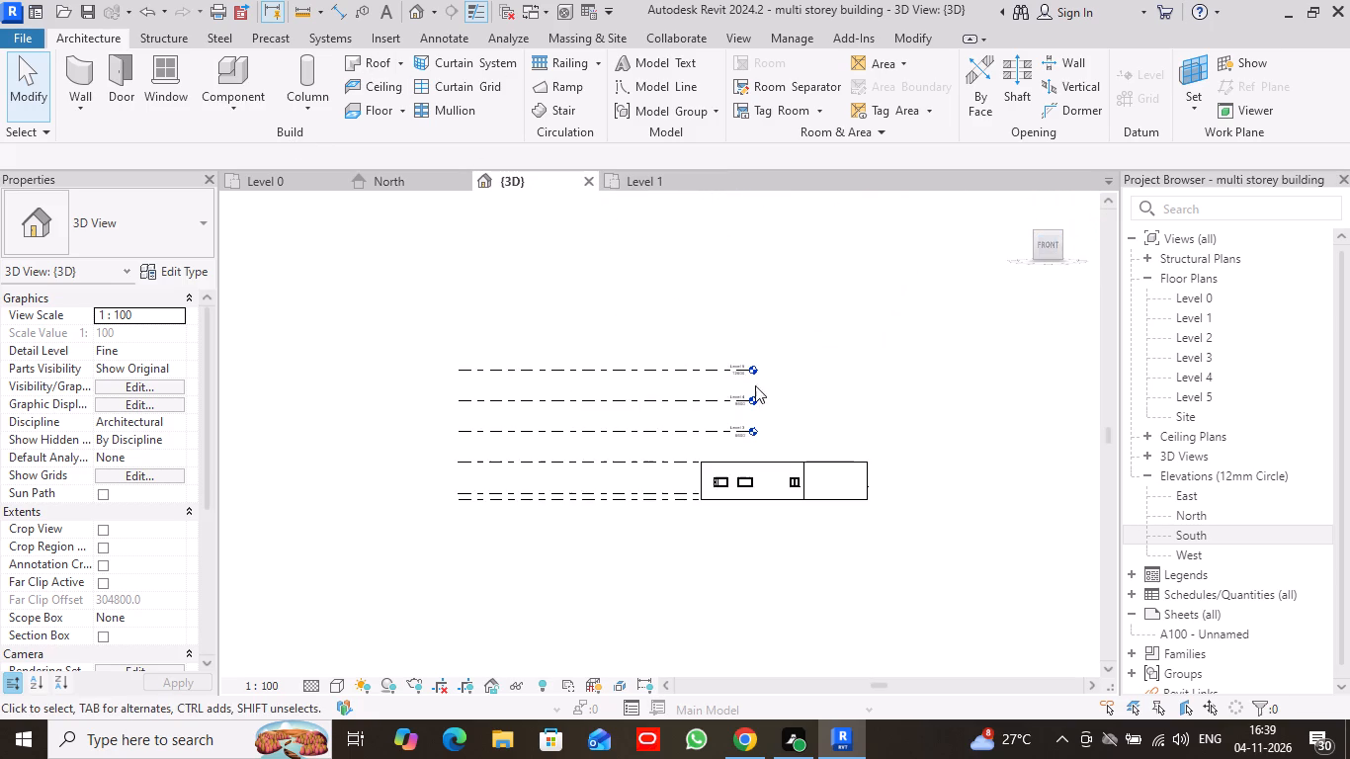
pyautogui.scroll(8, 850, 449)
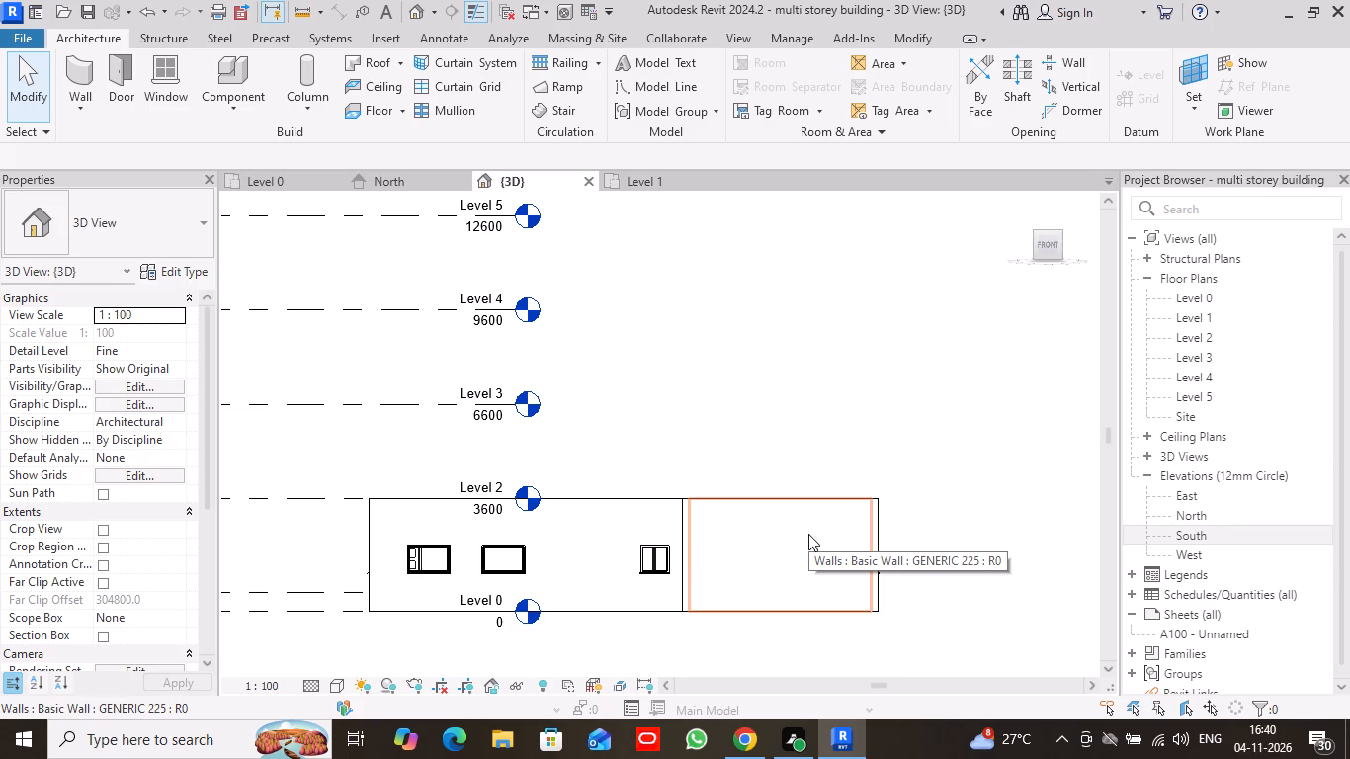
pyautogui.click(808, 534)
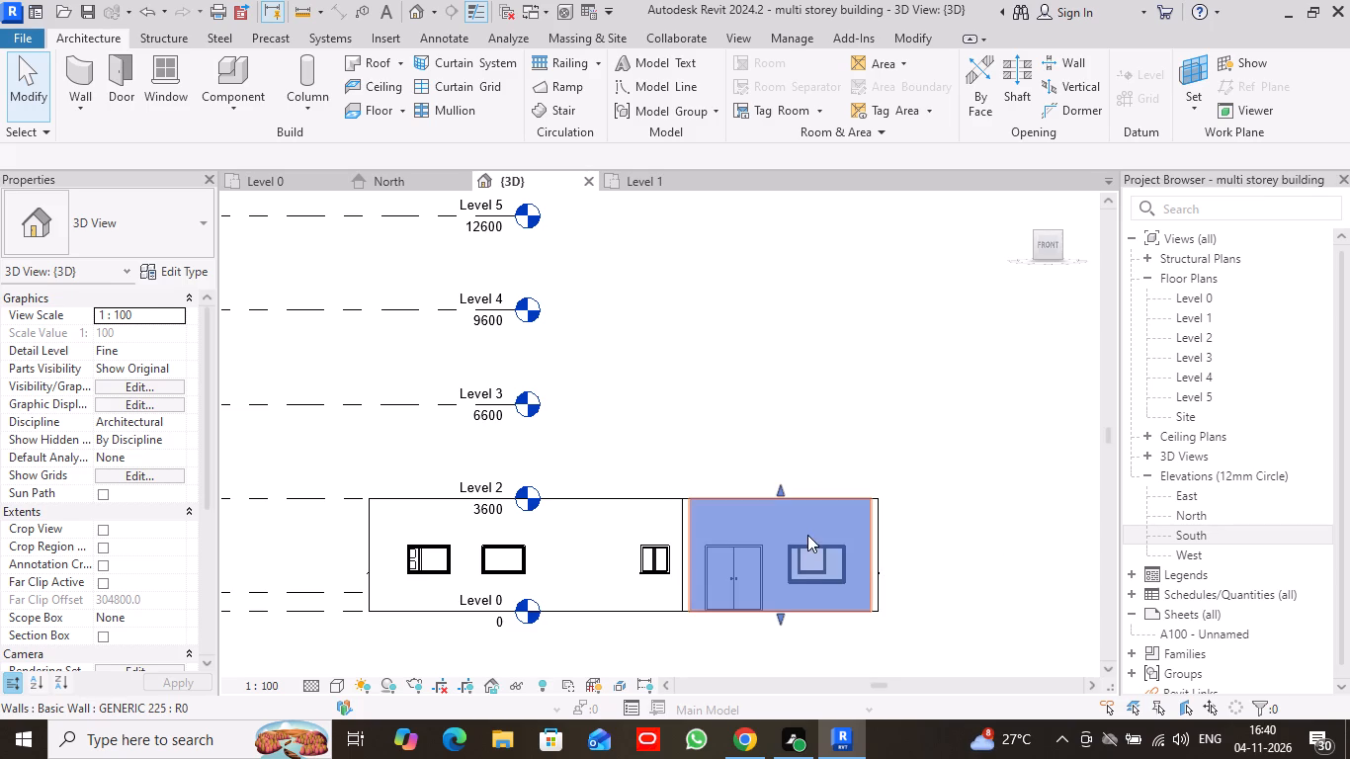
pyautogui.click(880, 69)
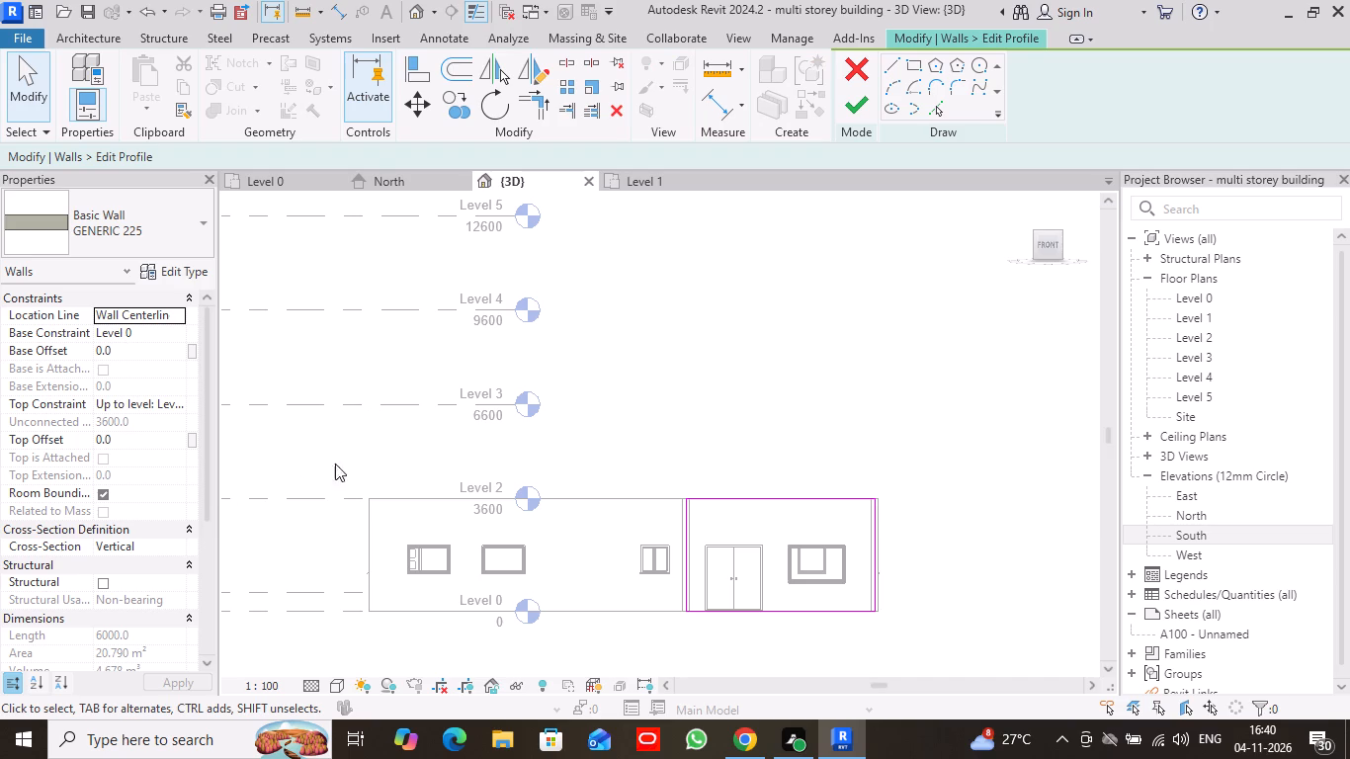
pyautogui.click(911, 67)
pyautogui.scroll(5, 833, 557)
pyautogui.moveTo(735, 660); pyautogui.dragTo(736, 643, button='middle')
pyautogui.scroll(1, 735, 660)
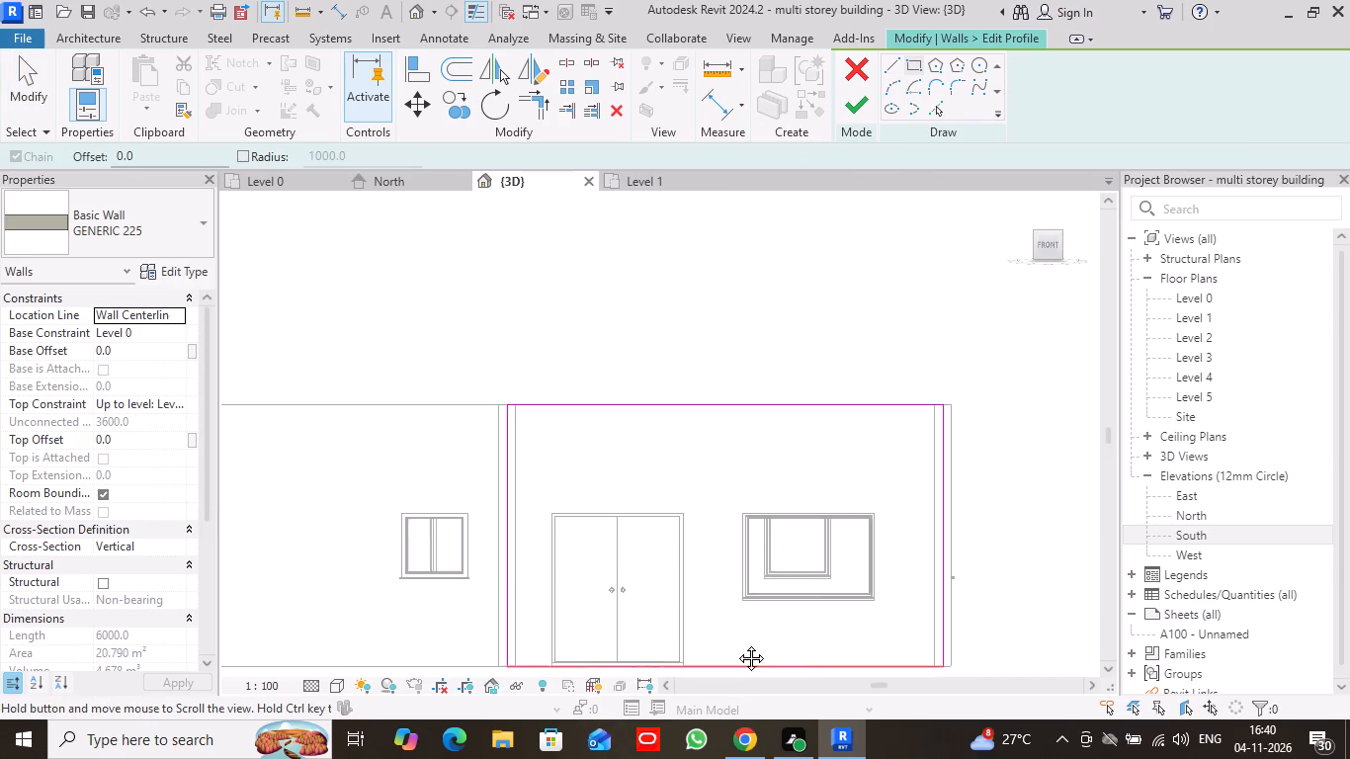
pyautogui.moveTo(736, 643); pyautogui.dragTo(735, 613, button='middle')
pyautogui.scroll(2, 726, 598)
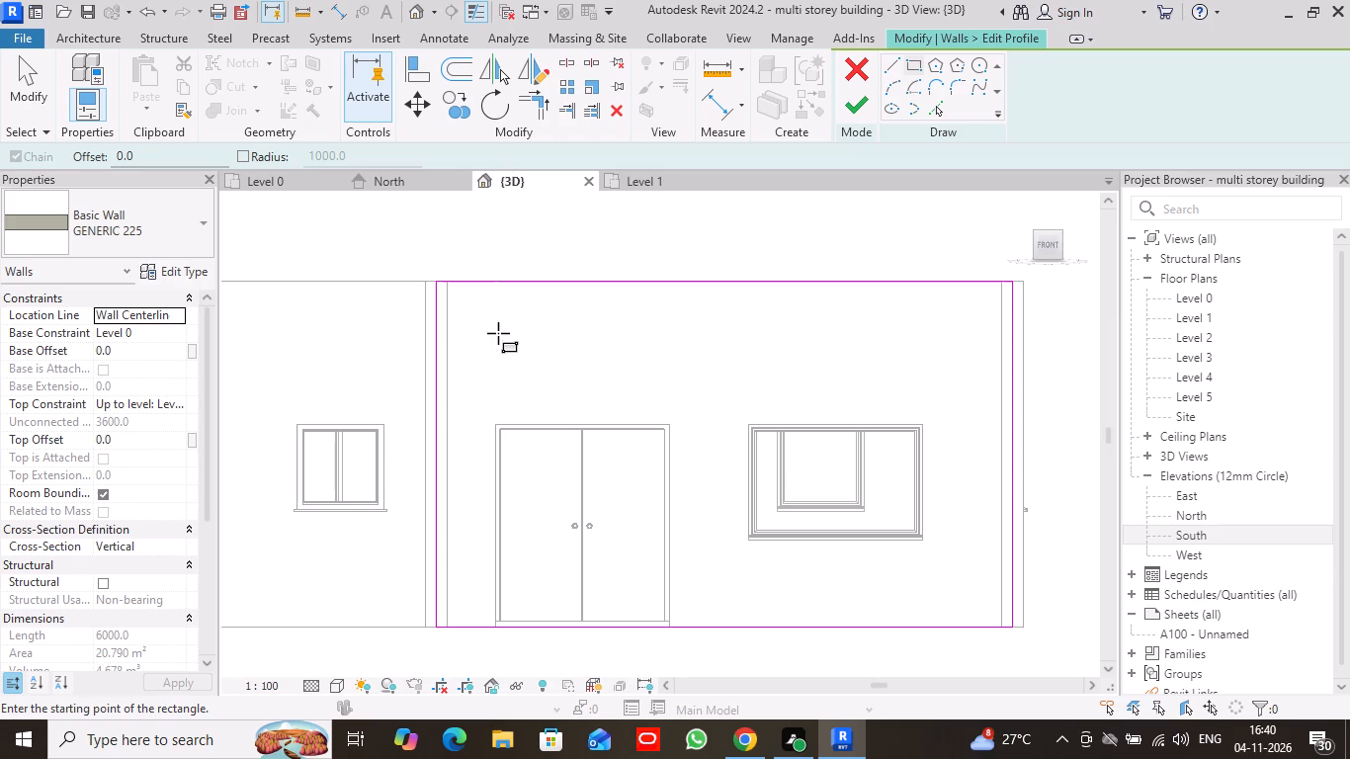
pyautogui.click(434, 321)
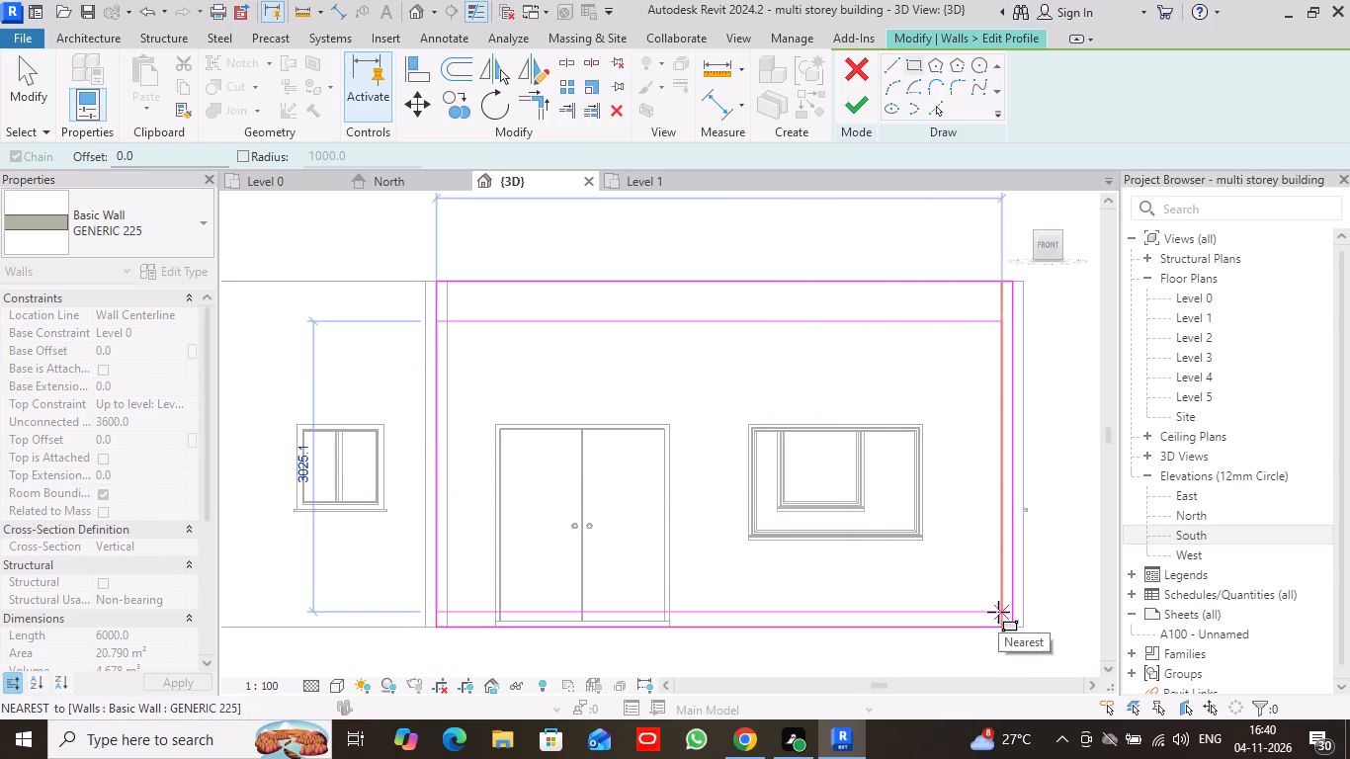
pyautogui.hotkey('ctrl', 'z')
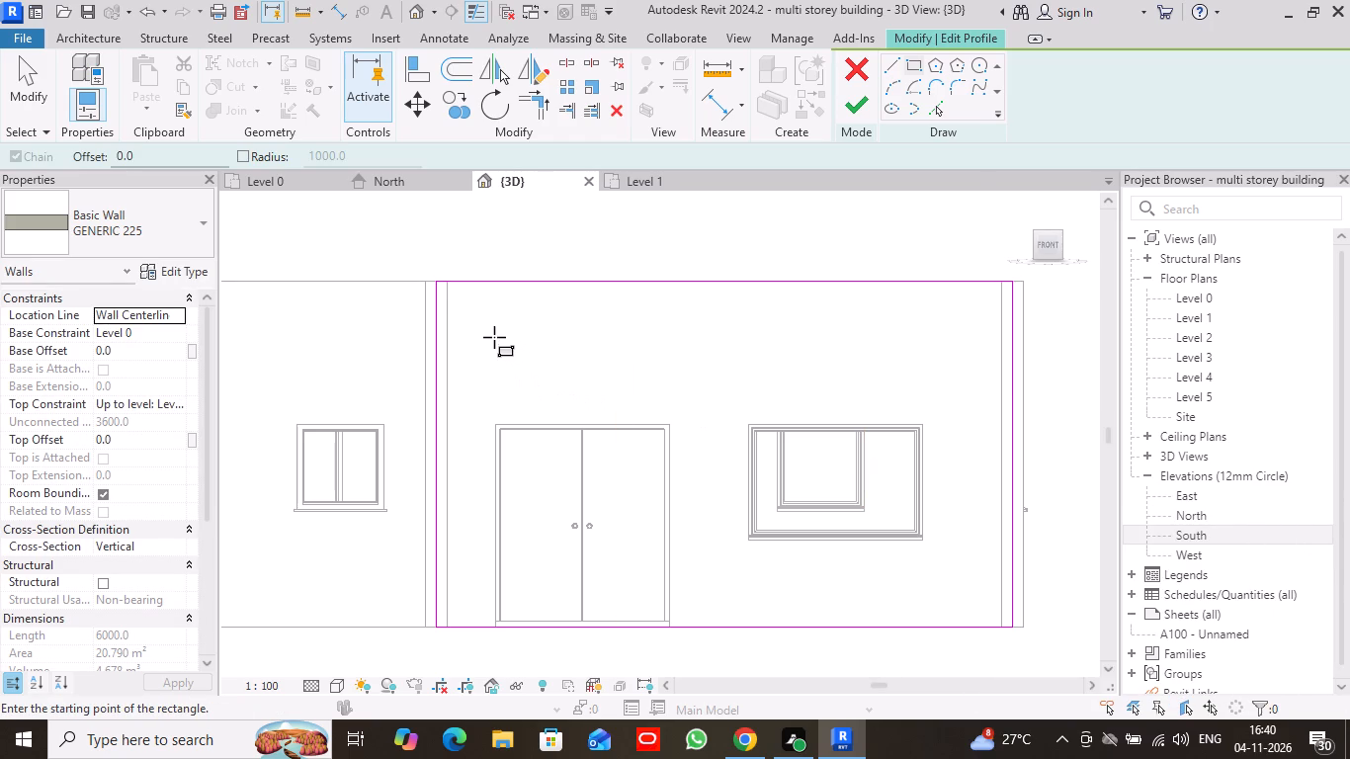
pyautogui.click(490, 331)
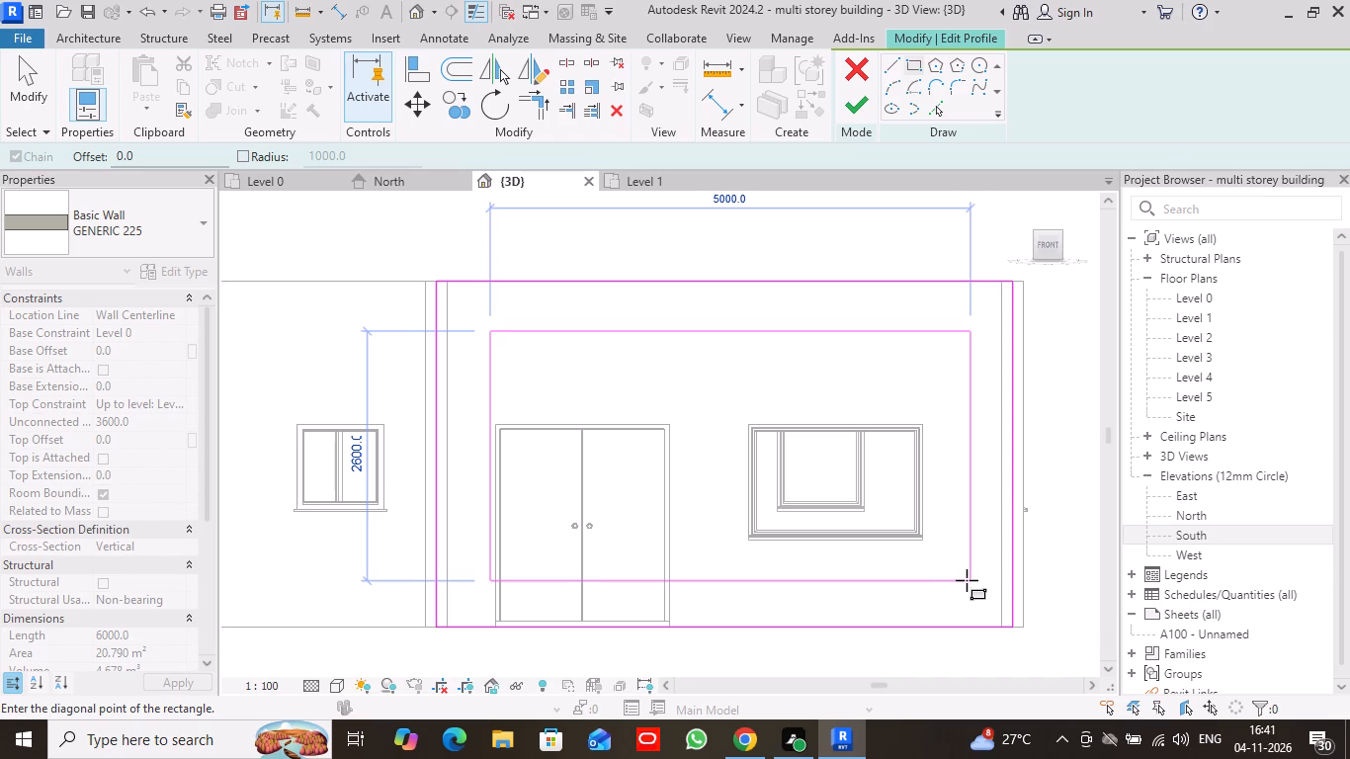
pyautogui.click(962, 579)
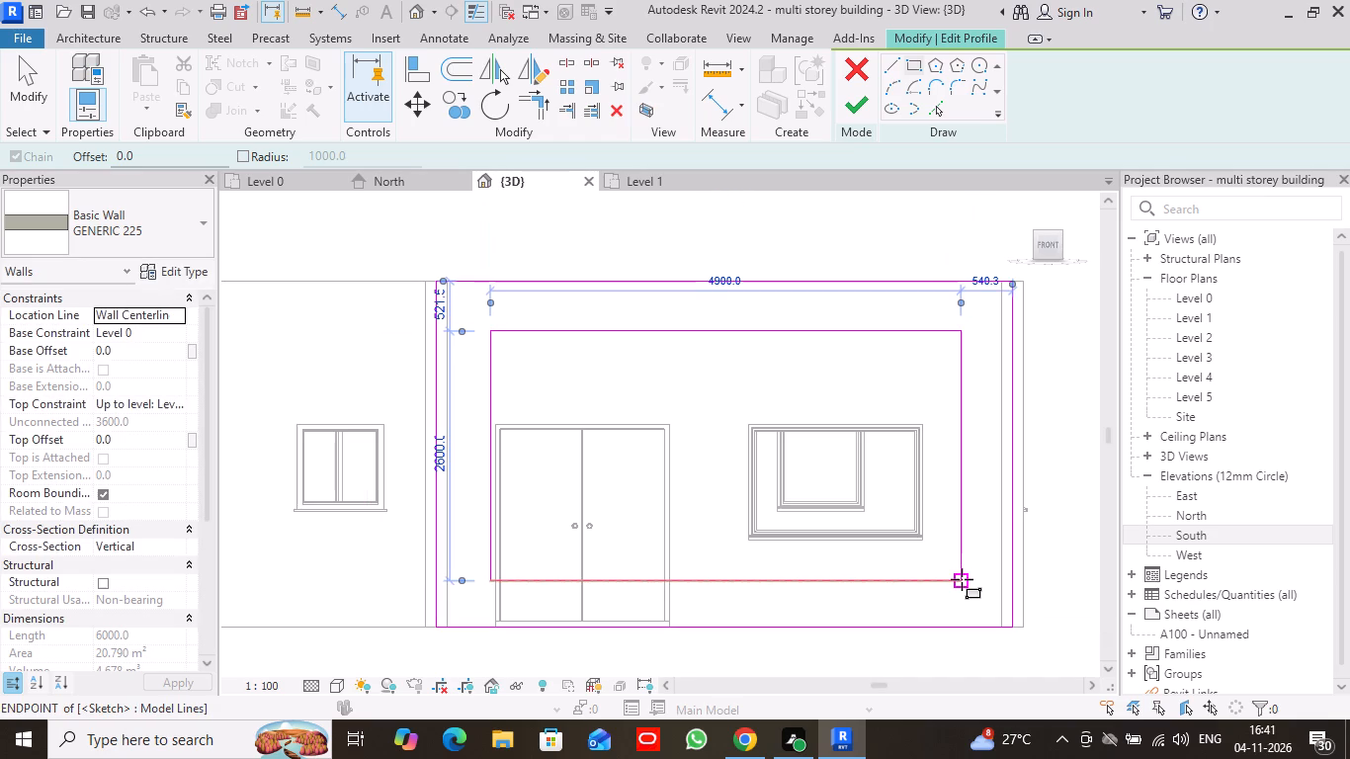
pyautogui.click(857, 113)
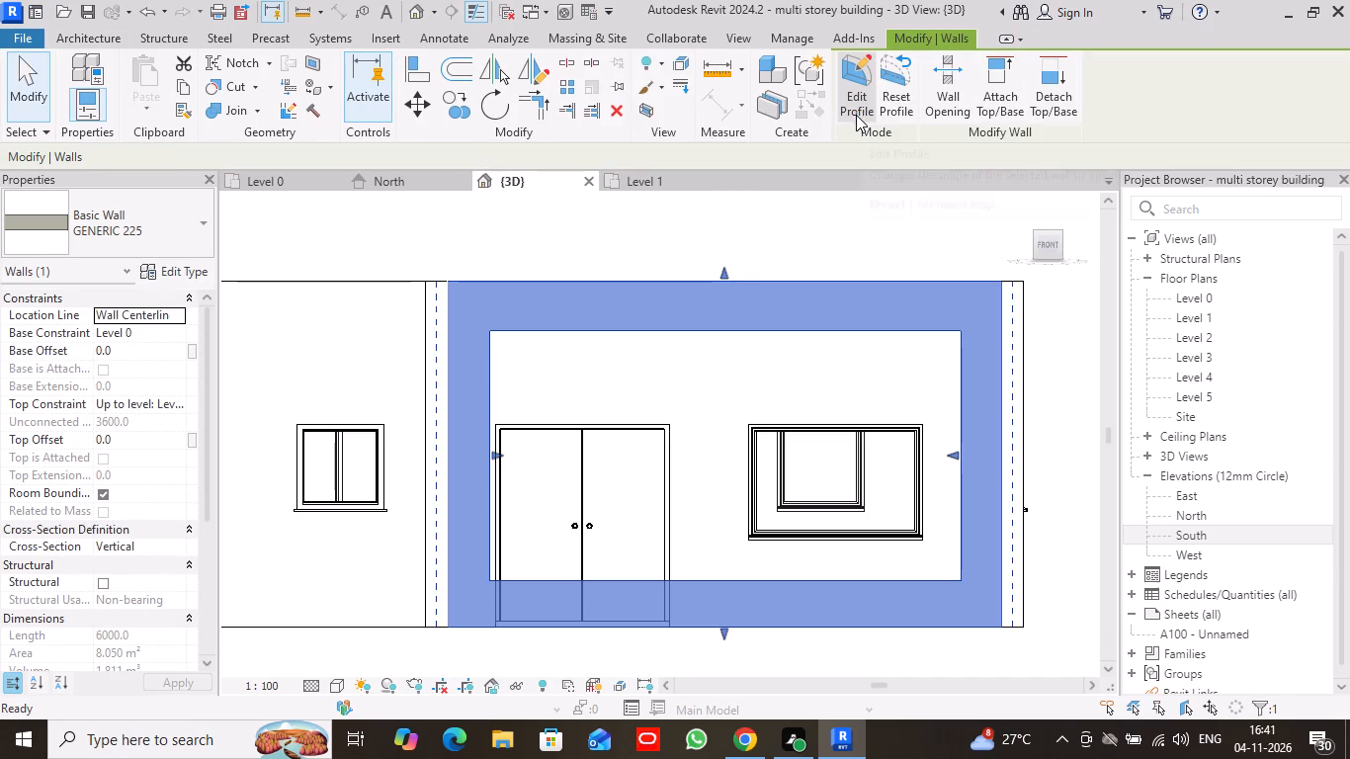
pyautogui.click(900, 224)
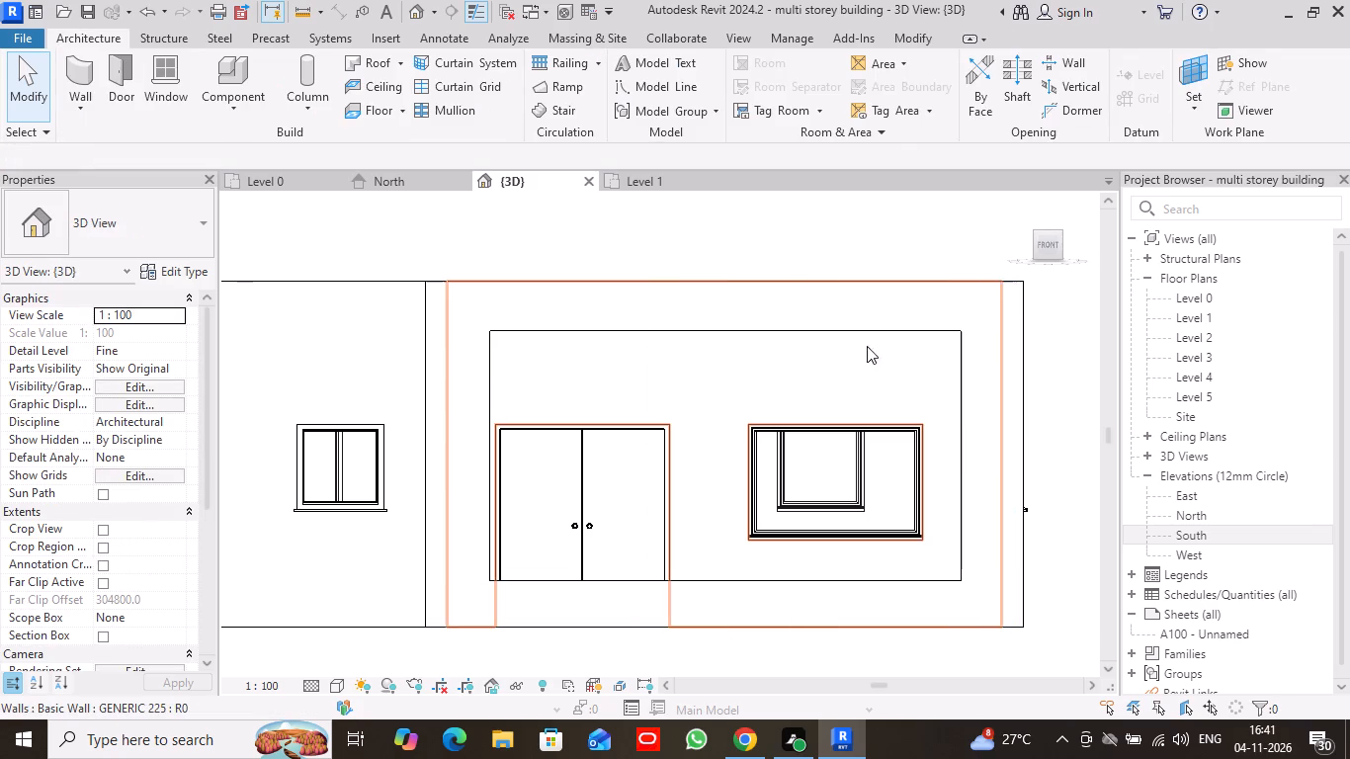
# Cut a rectangular opening about 2100 by 2900 mm in the sit-out portion of the grid 13 side wall by editing its profile.
pyautogui.moveTo(1036, 233); pyautogui.dragTo(1046, 246)
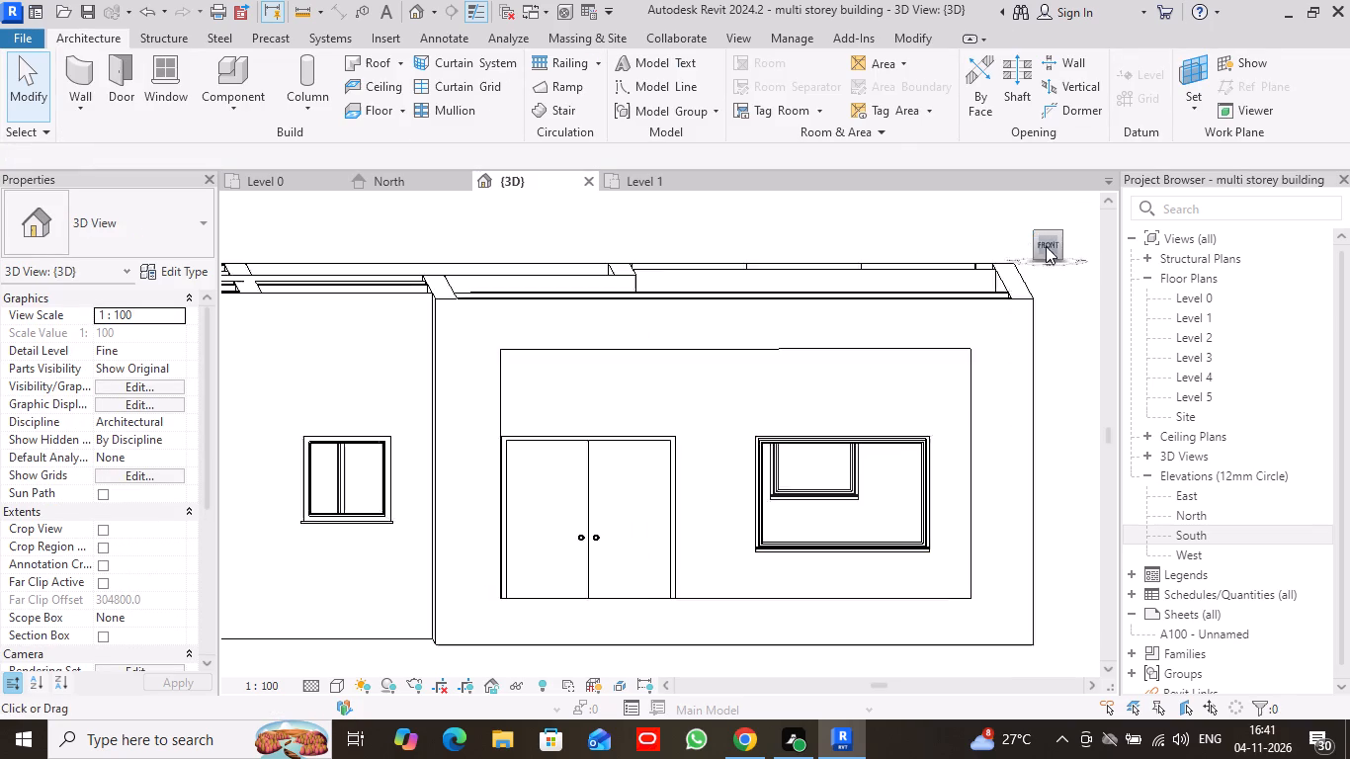
pyautogui.moveTo(1046, 246); pyautogui.dragTo(244, 258)
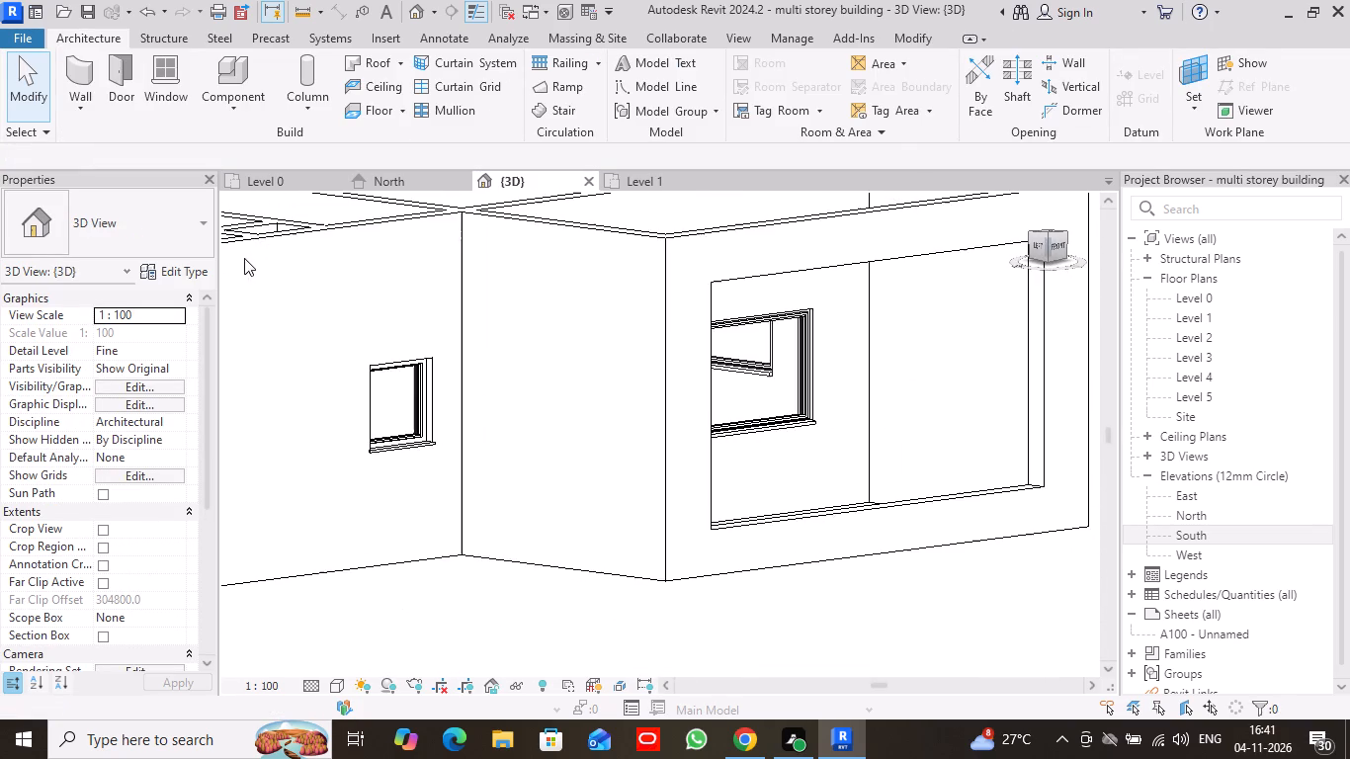
pyautogui.moveTo(244, 258); pyautogui.dragTo(294, 268)
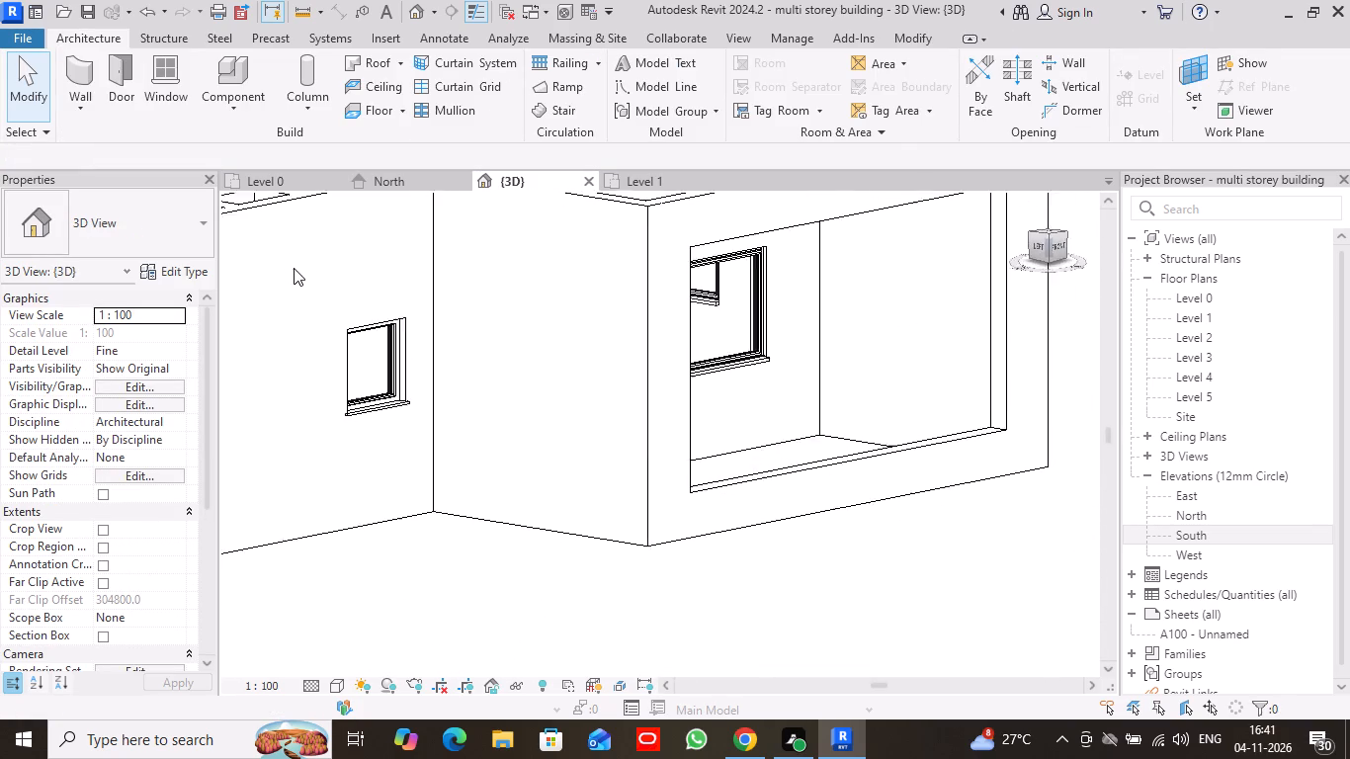
pyautogui.moveTo(294, 268); pyautogui.dragTo(389, 252)
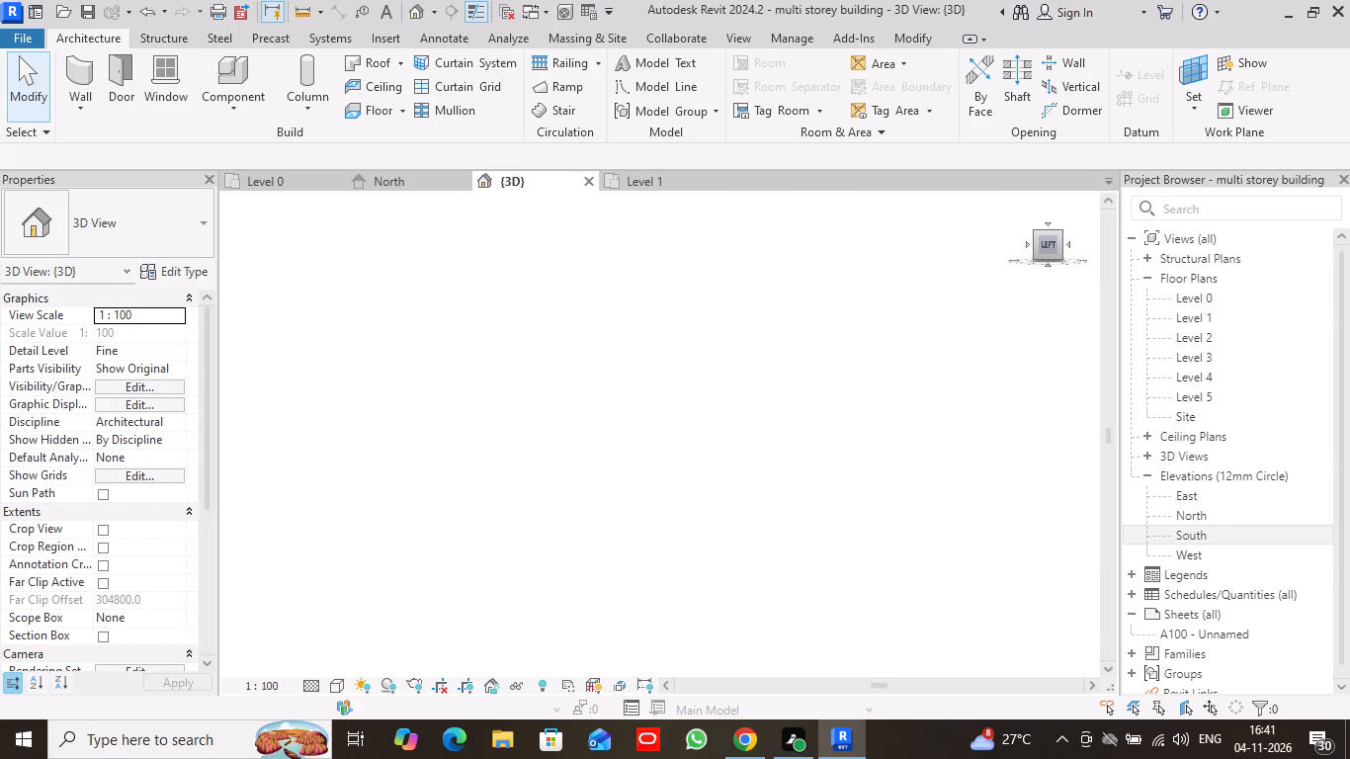
pyautogui.scroll(-5, 1019, 313)
pyautogui.moveTo(646, 422); pyautogui.dragTo(846, 428, button='middle')
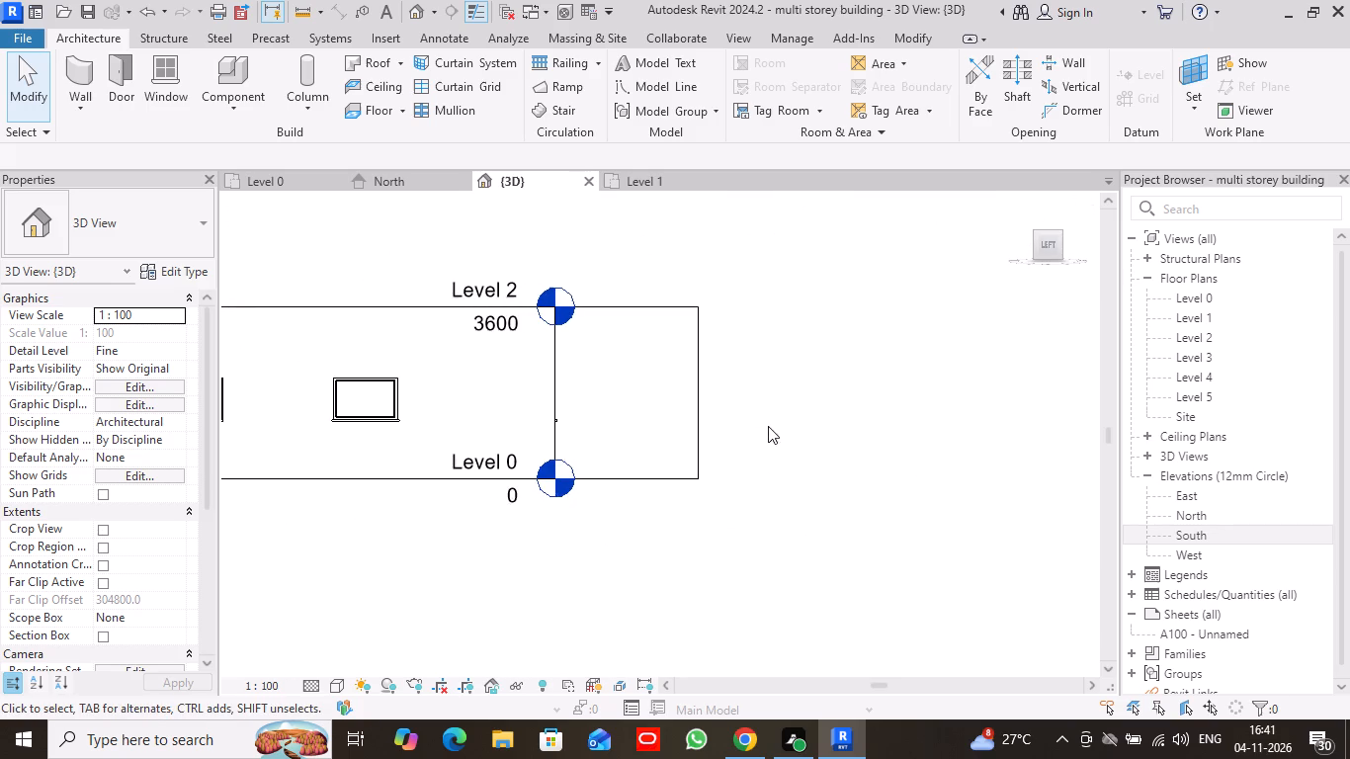
pyautogui.scroll(6, 767, 426)
pyautogui.moveTo(695, 341); pyautogui.dragTo(900, 446, button='middle')
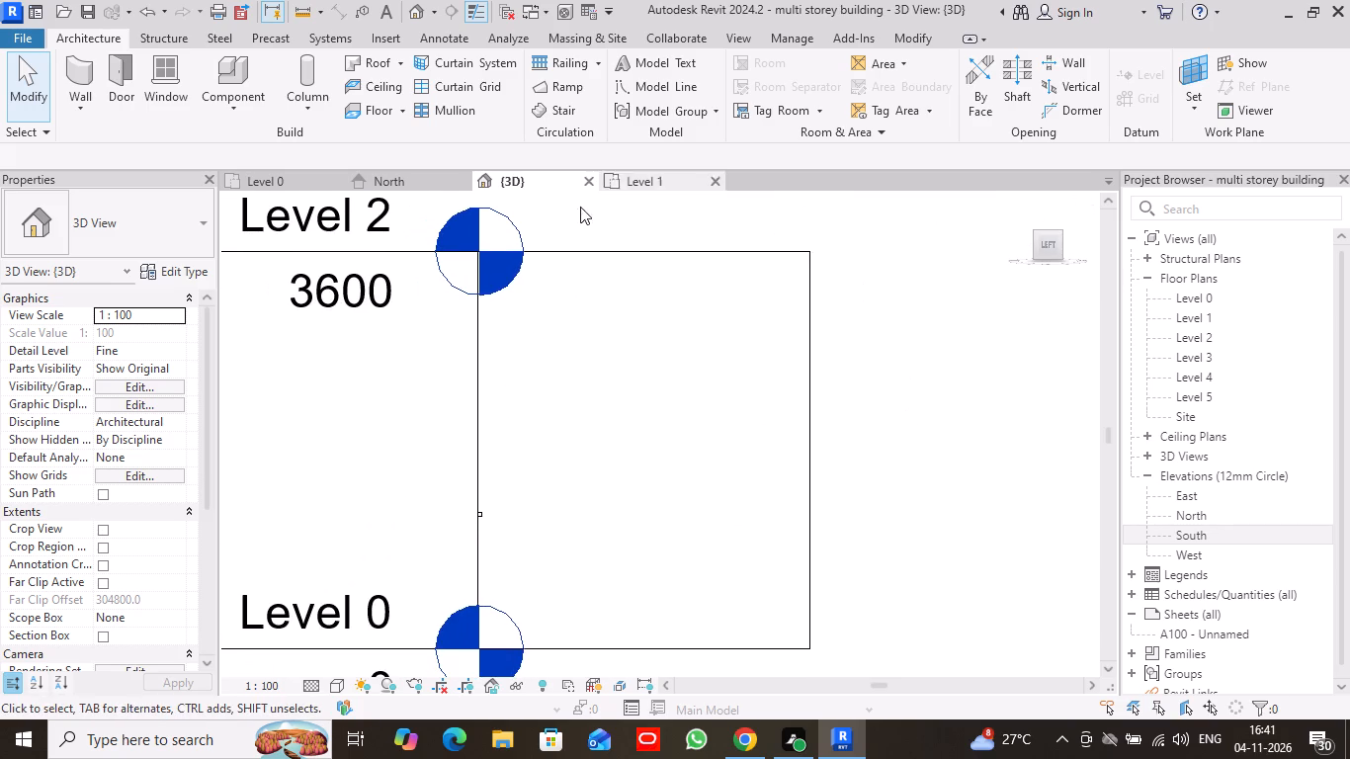
pyautogui.click(655, 324)
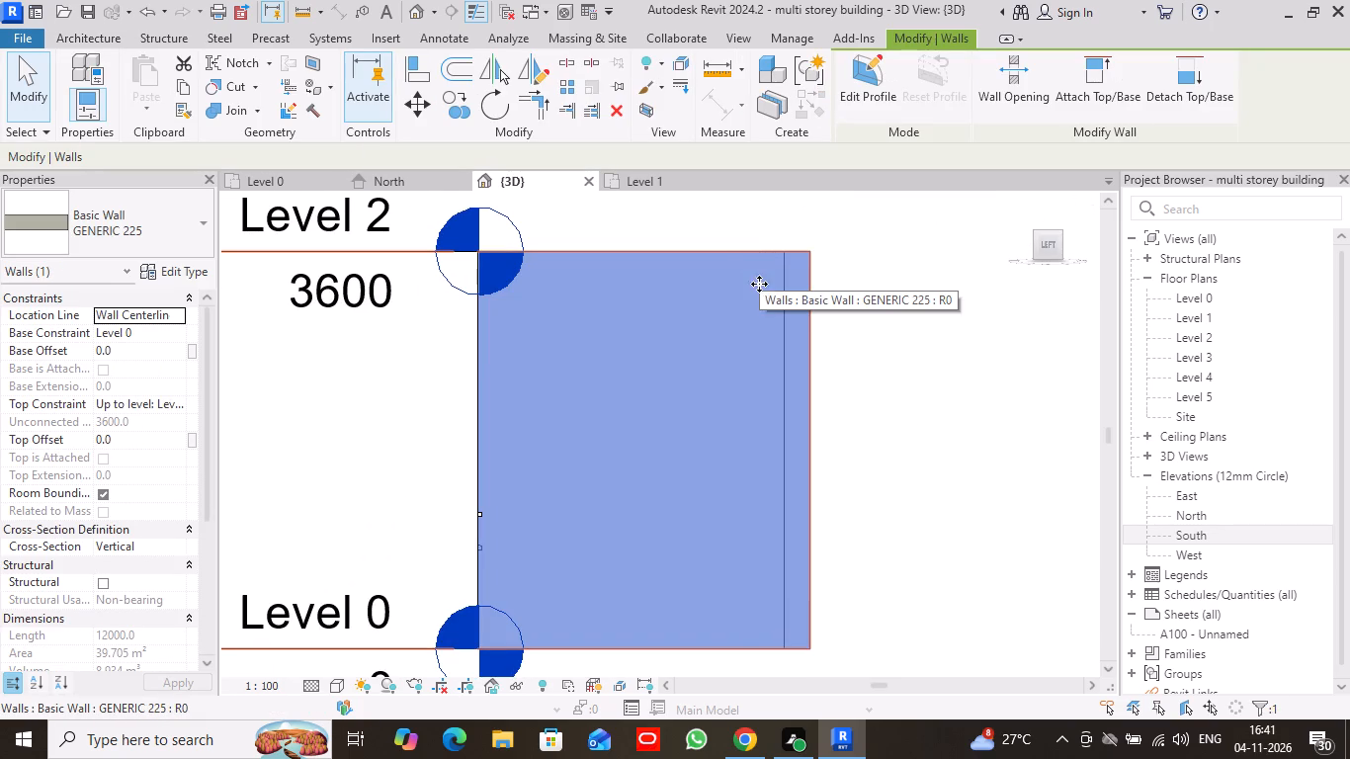
pyautogui.click(862, 90)
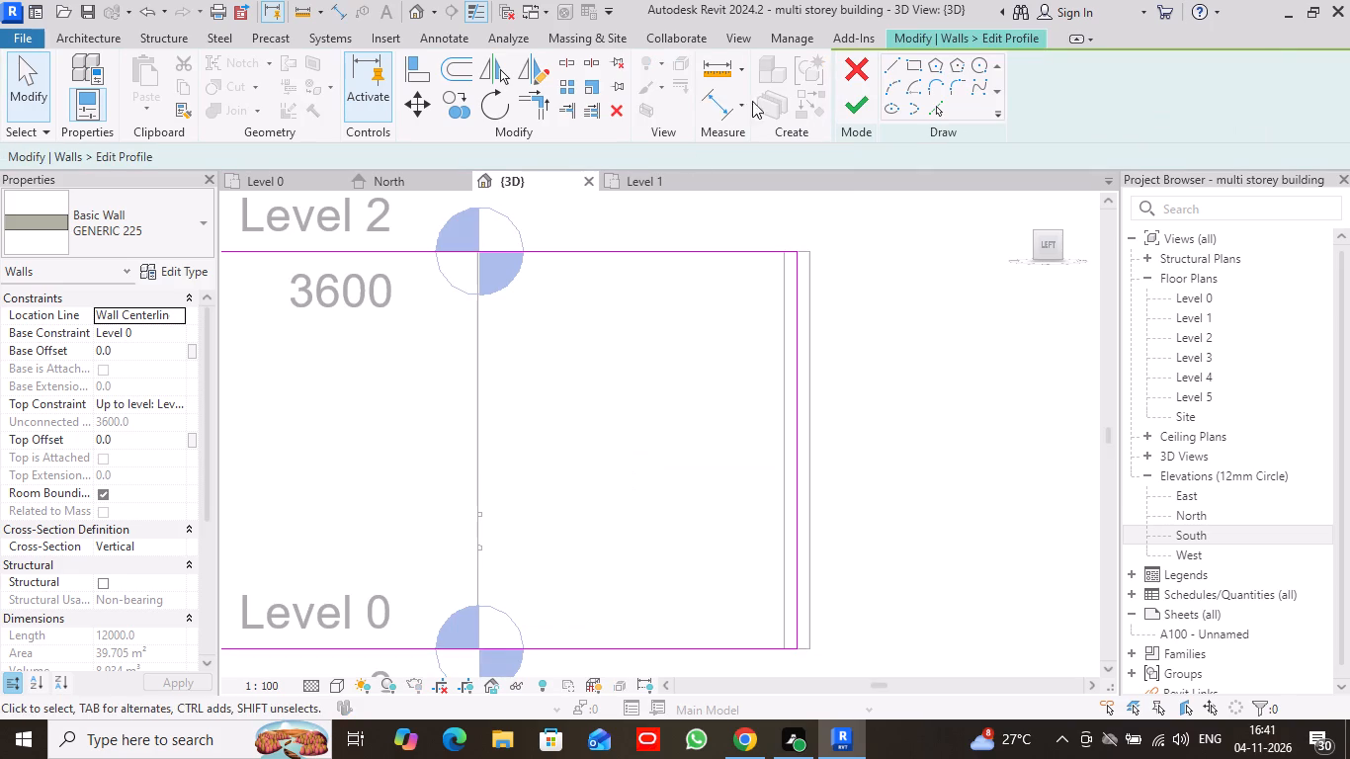
pyautogui.click(914, 61)
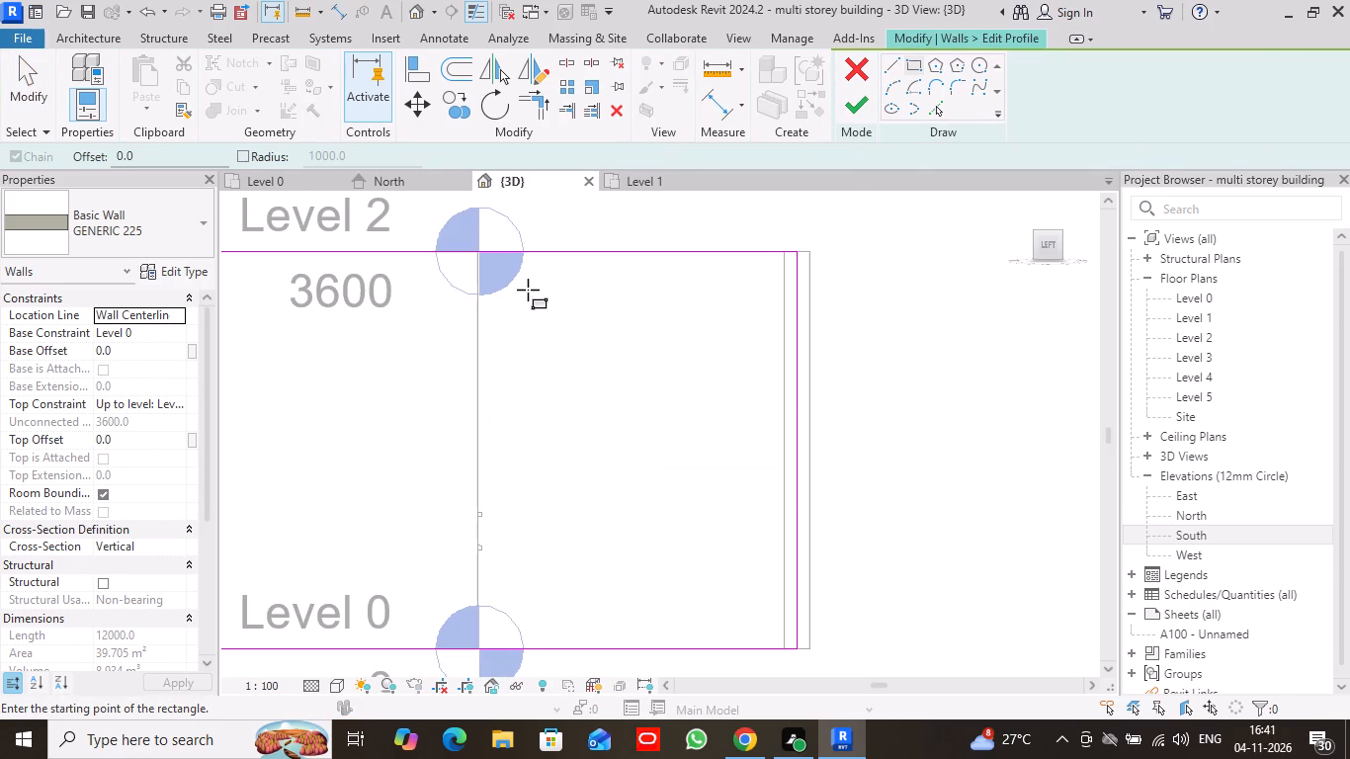
pyautogui.click(528, 290)
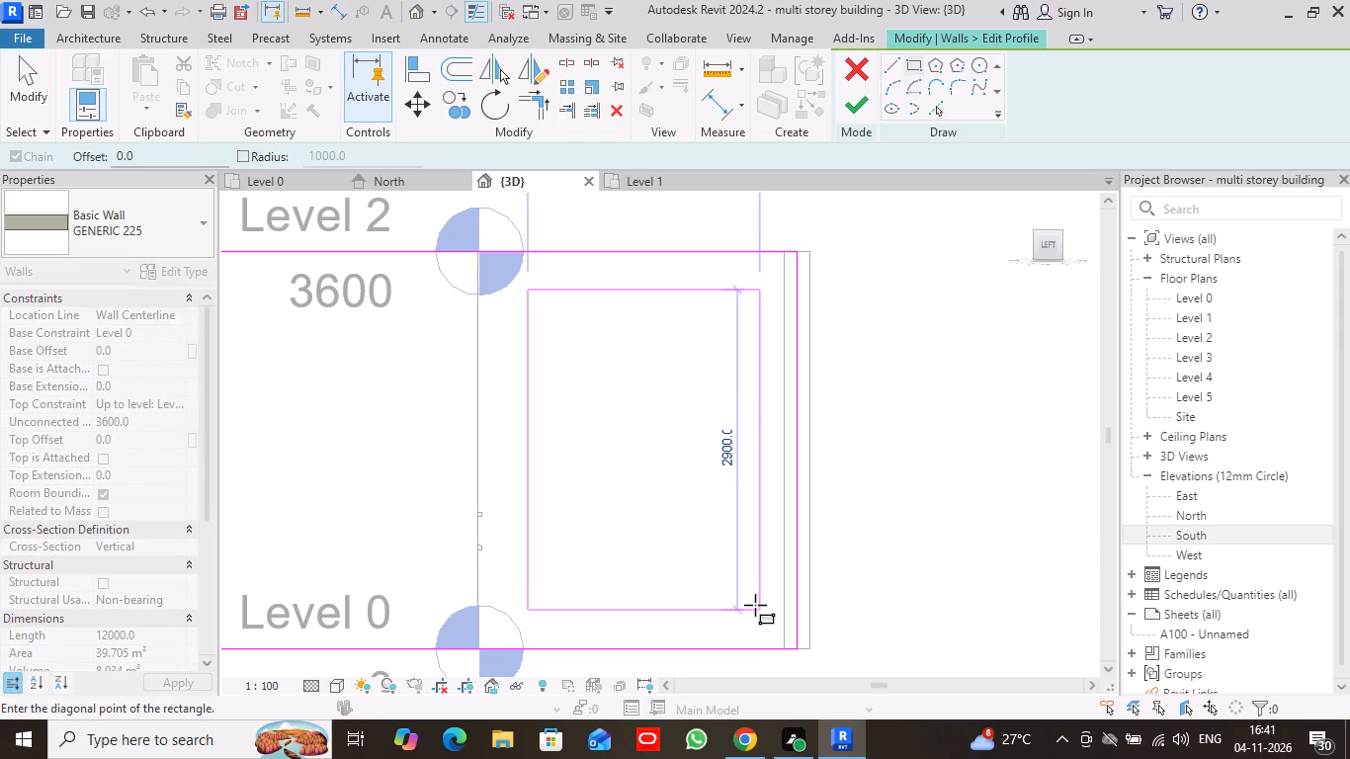
pyautogui.click(755, 605)
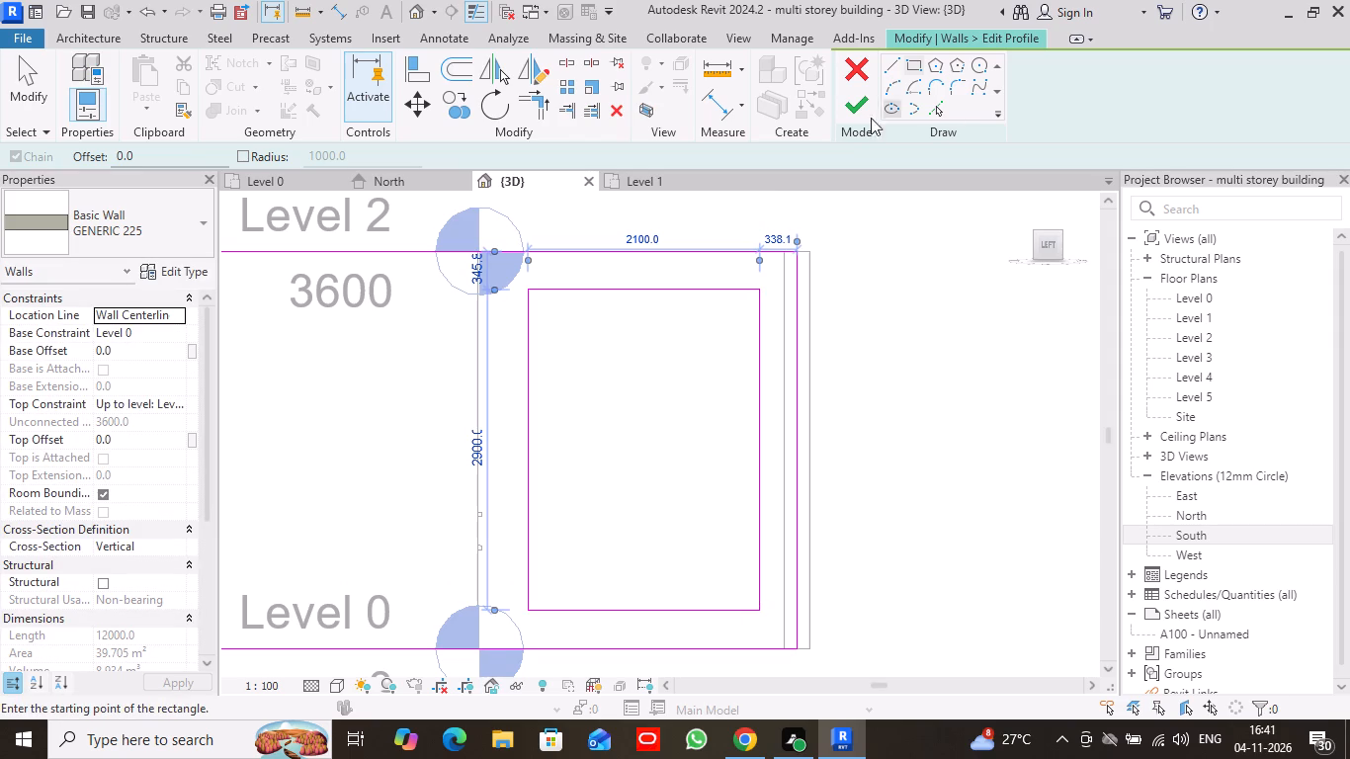
pyautogui.click(856, 114)
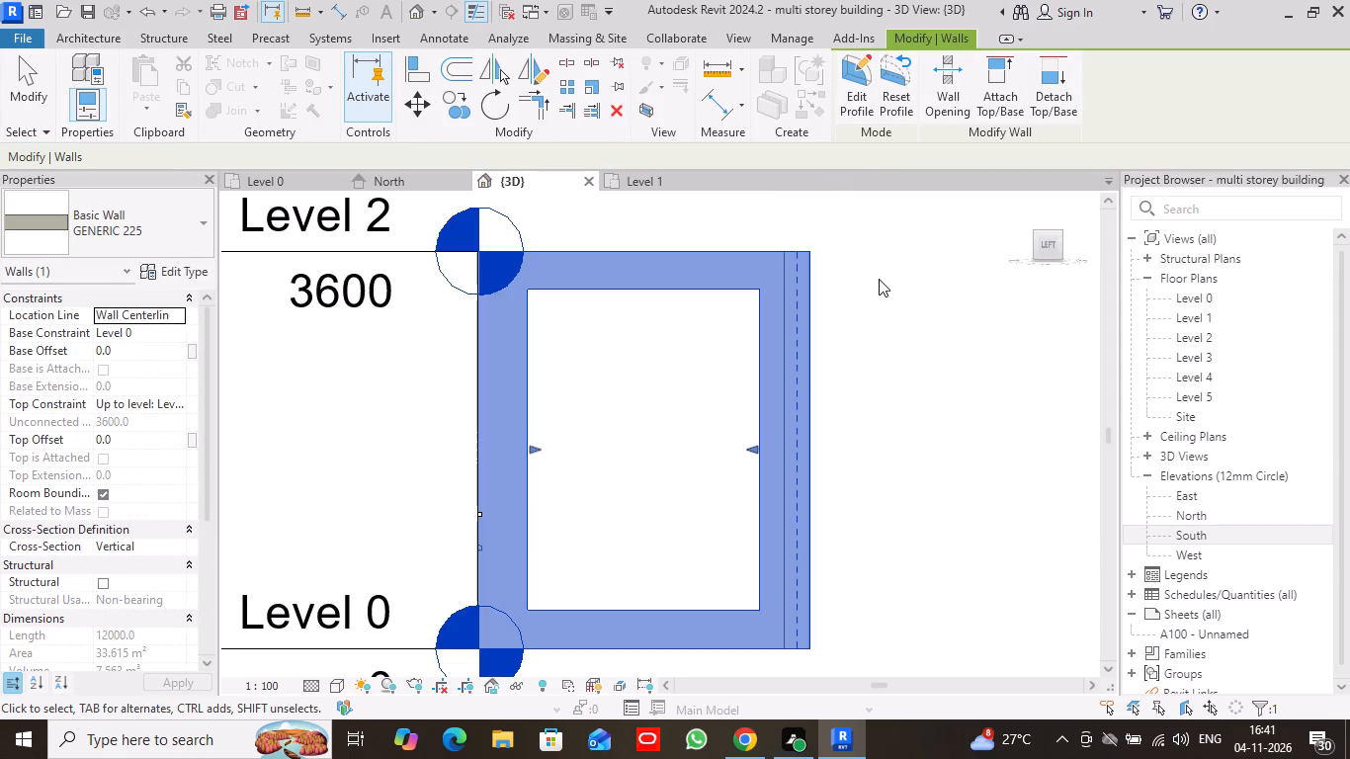
pyautogui.click(924, 344)
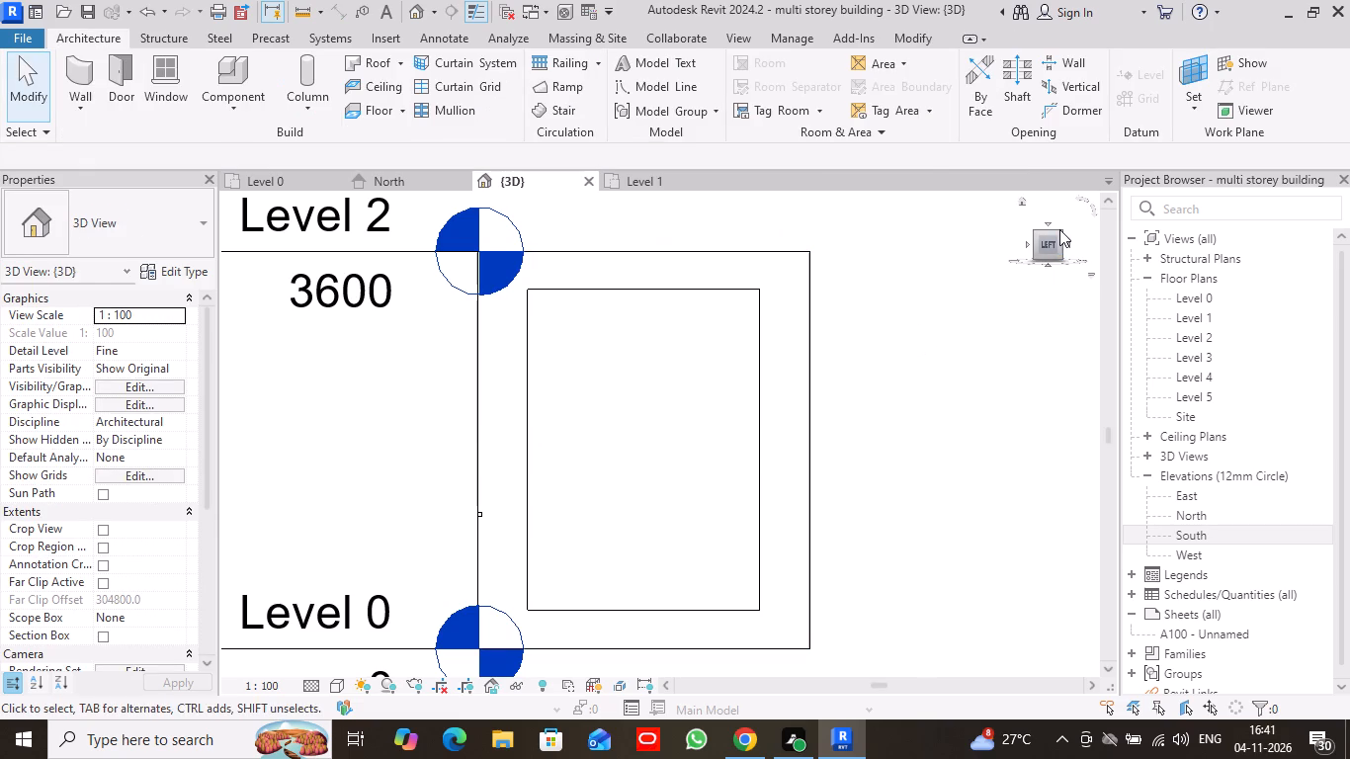
# Examine the sit-out's front and side wall openings and the surrounding exterior walls from several angles in 3D.
pyautogui.moveTo(1059, 234); pyautogui.dragTo(1008, 269)
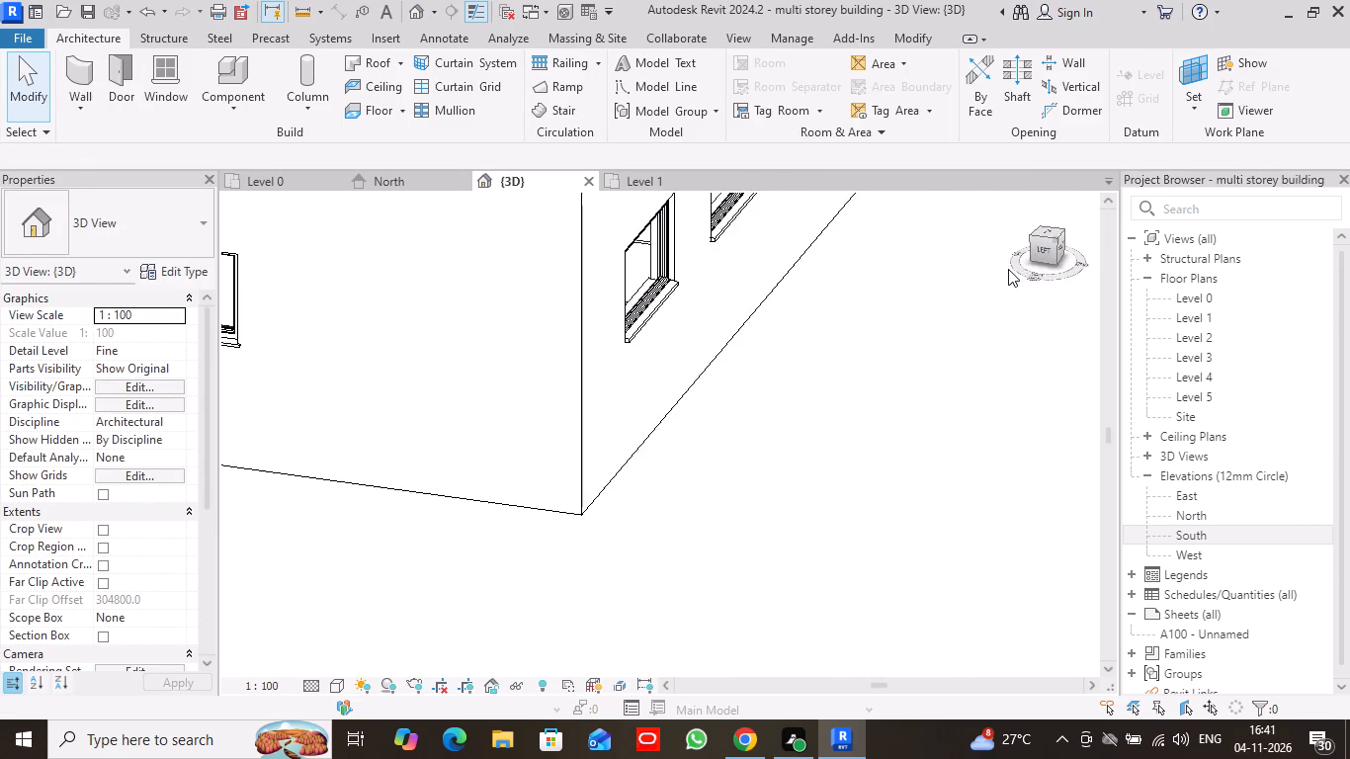
pyautogui.moveTo(1008, 269); pyautogui.dragTo(1002, 256)
pyautogui.scroll(-5, 979, 405)
pyautogui.moveTo(1031, 495); pyautogui.dragTo(814, 507, button='middle')
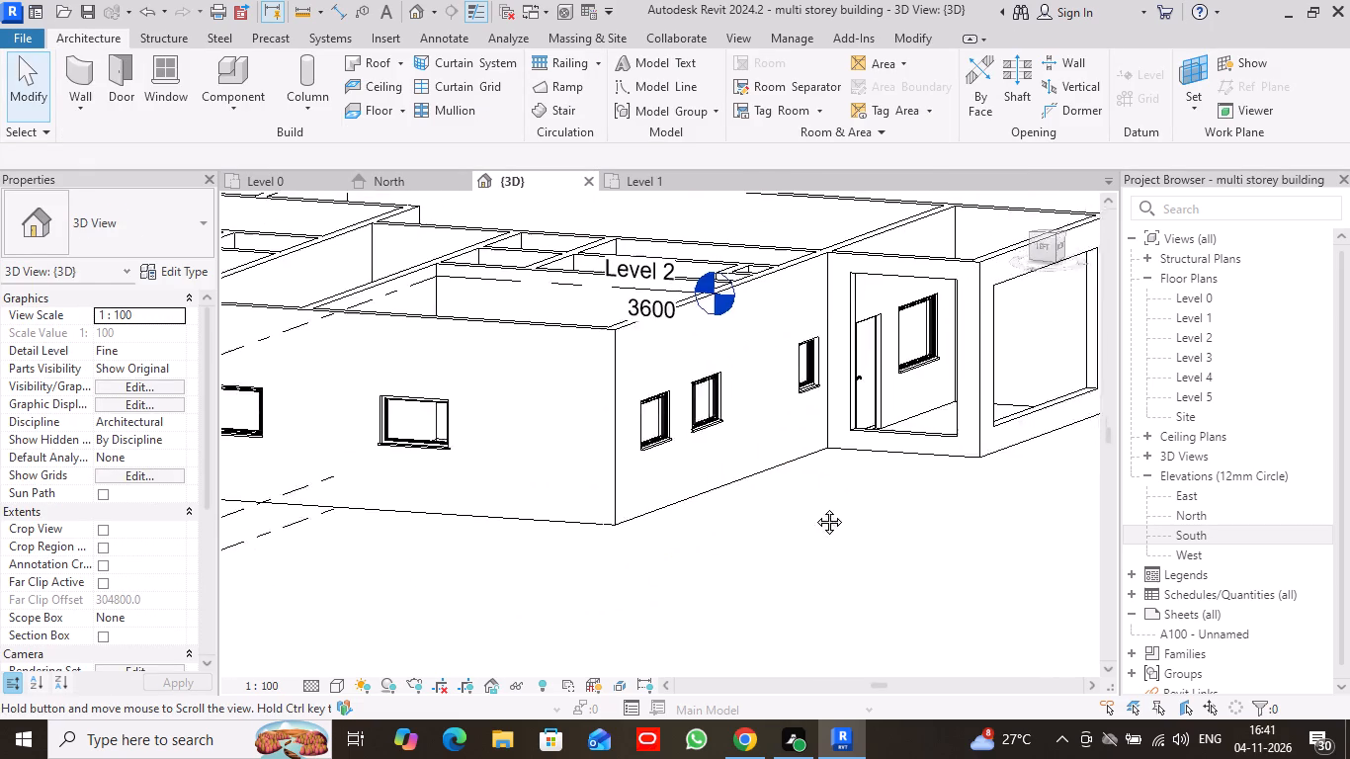
pyautogui.moveTo(814, 507); pyautogui.dragTo(715, 512, button='middle')
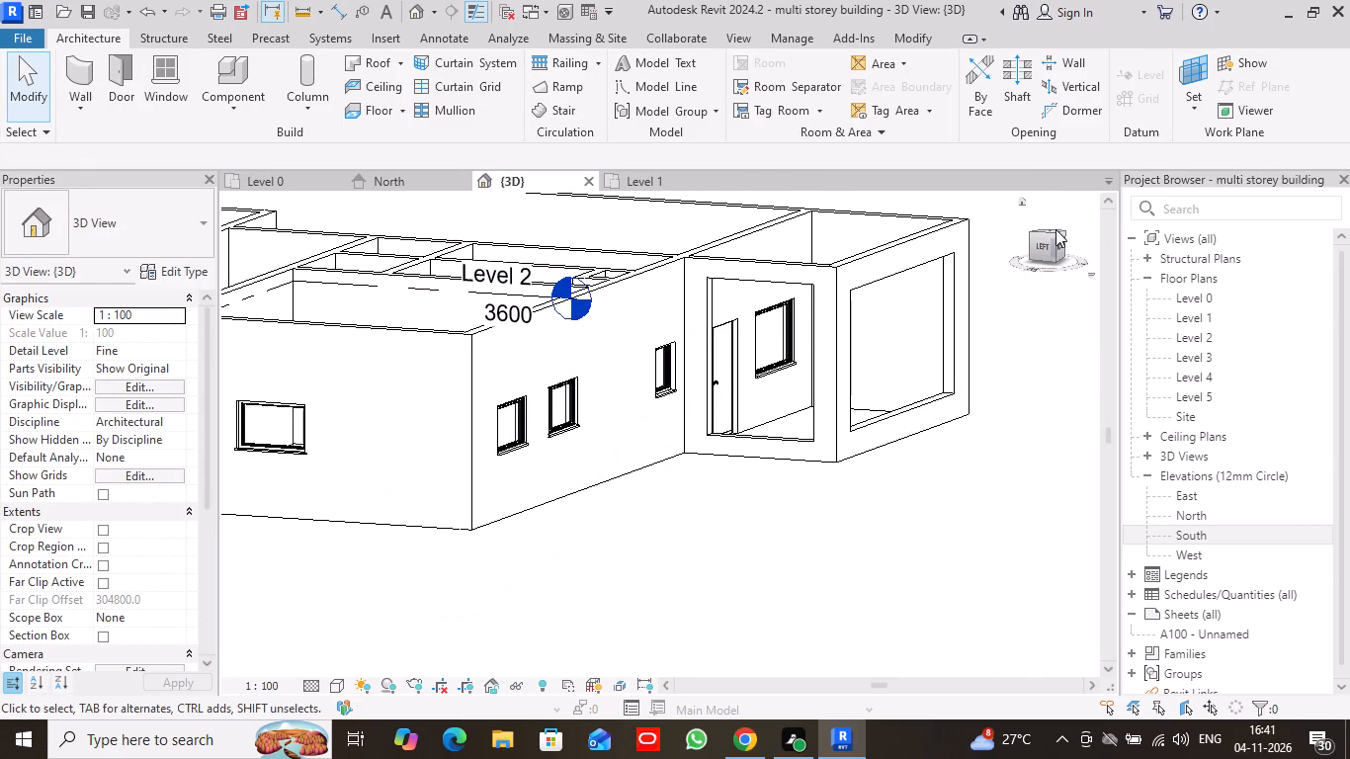
pyautogui.moveTo(1055, 235); pyautogui.dragTo(1024, 235)
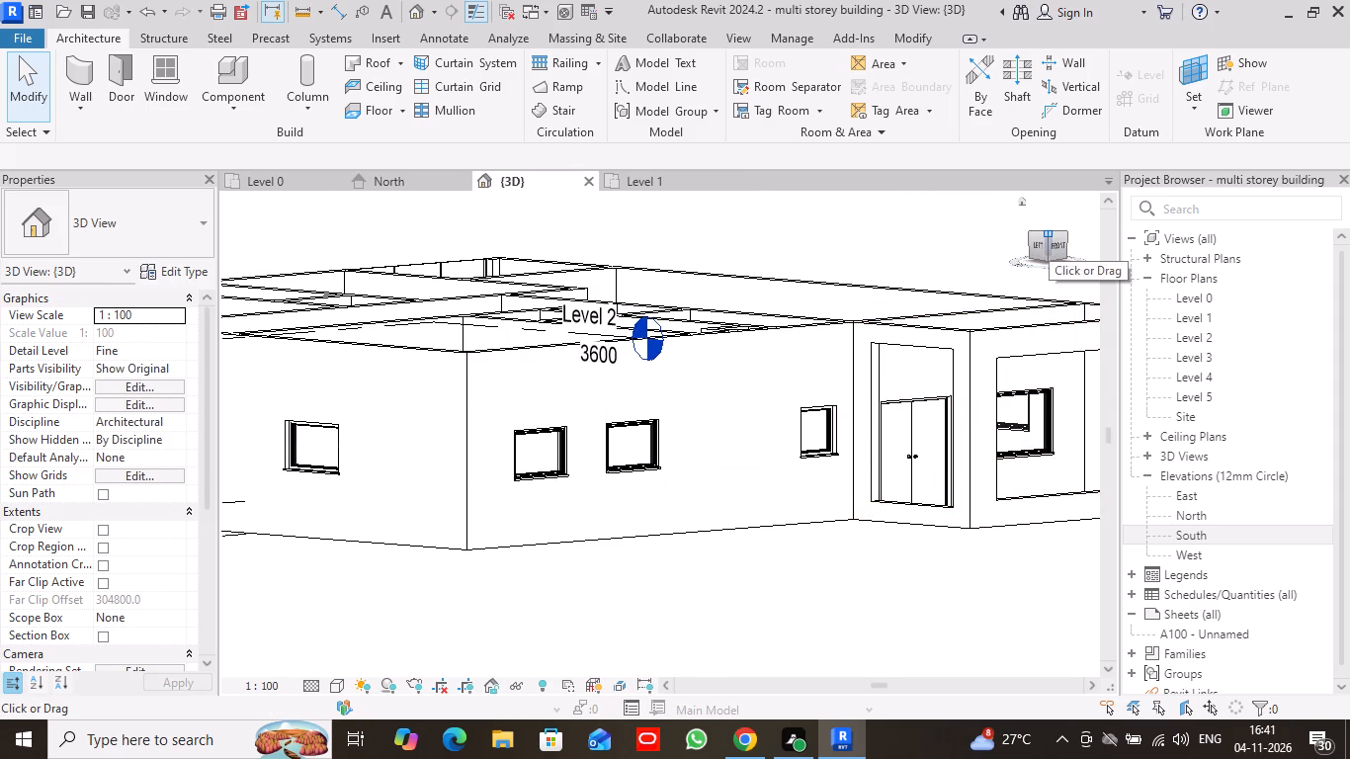
pyautogui.moveTo(1049, 234); pyautogui.dragTo(775, 297)
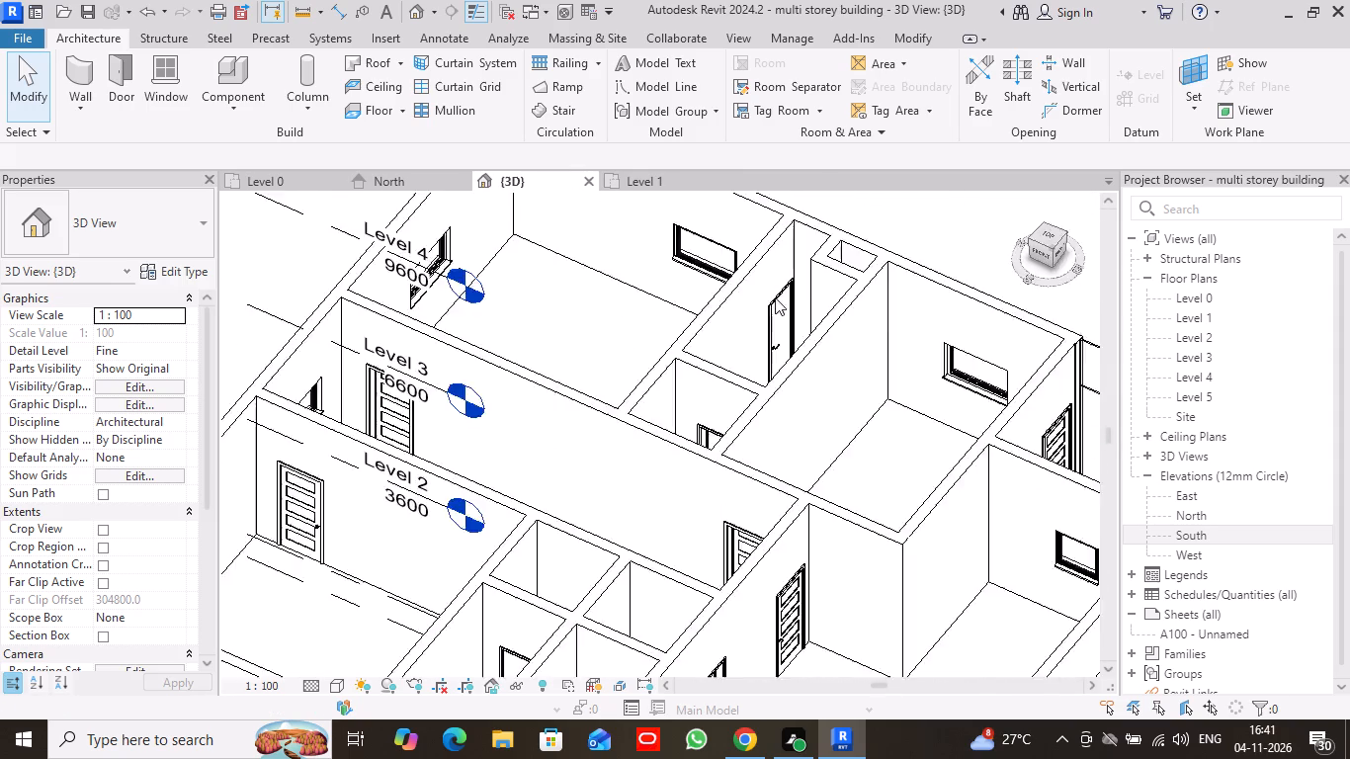
pyautogui.moveTo(775, 297); pyautogui.dragTo(758, 279)
pyautogui.scroll(-4, 1063, 287)
pyautogui.scroll(-1, 1002, 444)
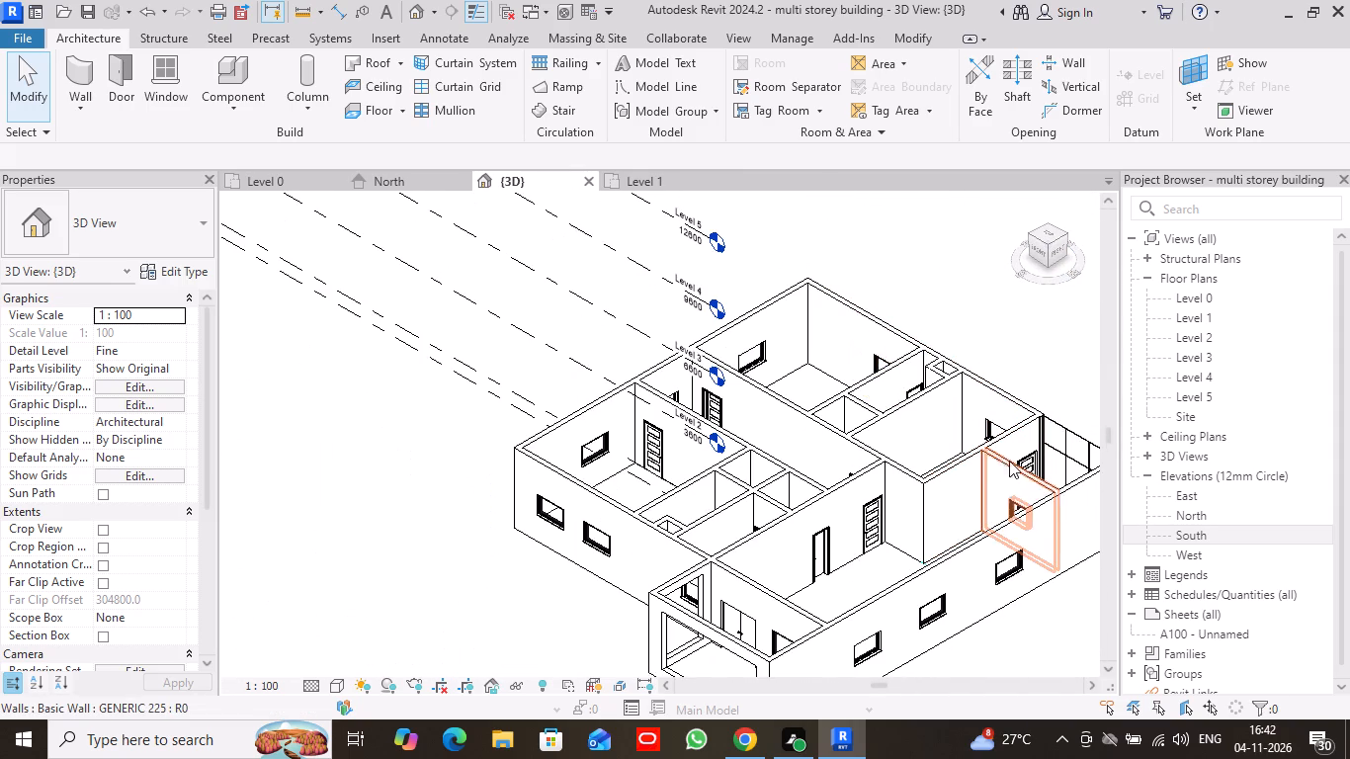
pyautogui.moveTo(870, 439); pyautogui.dragTo(855, 326, button='middle')
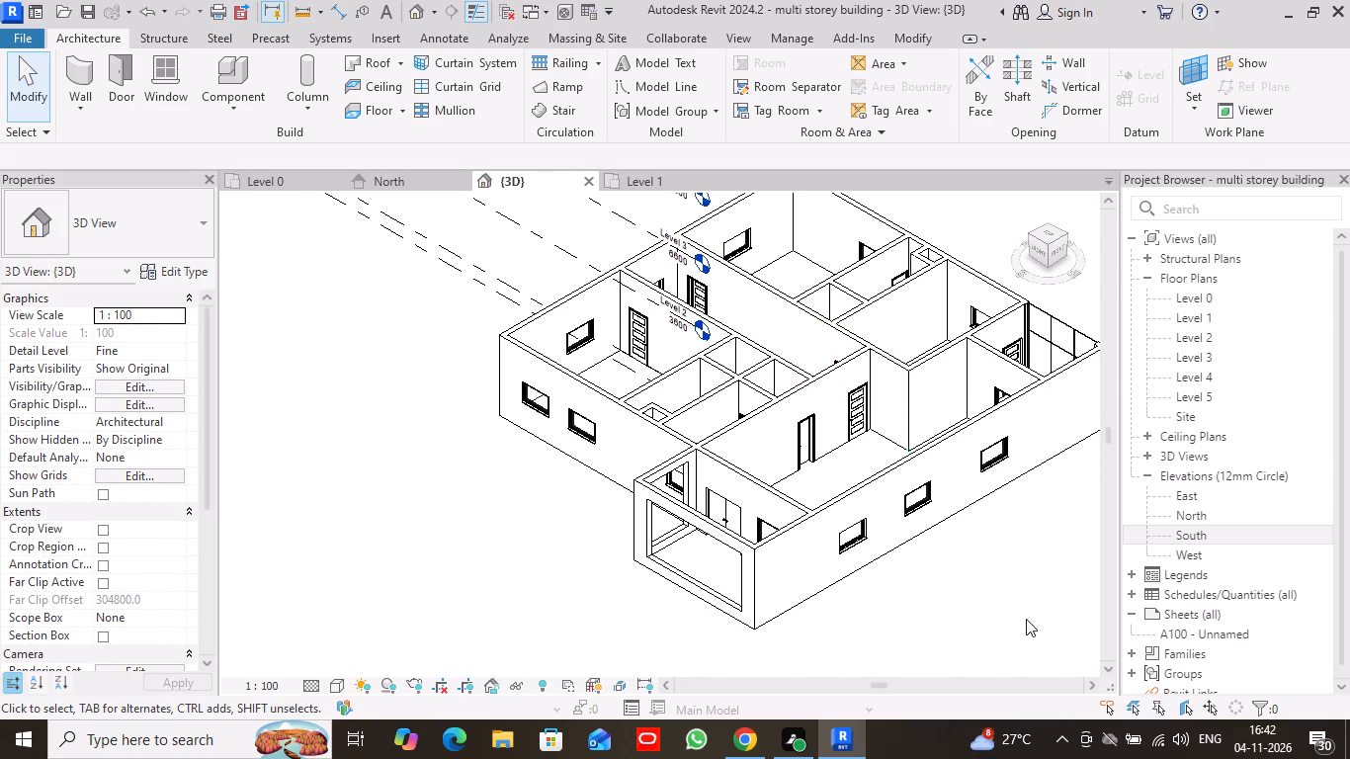
pyautogui.click(1053, 250)
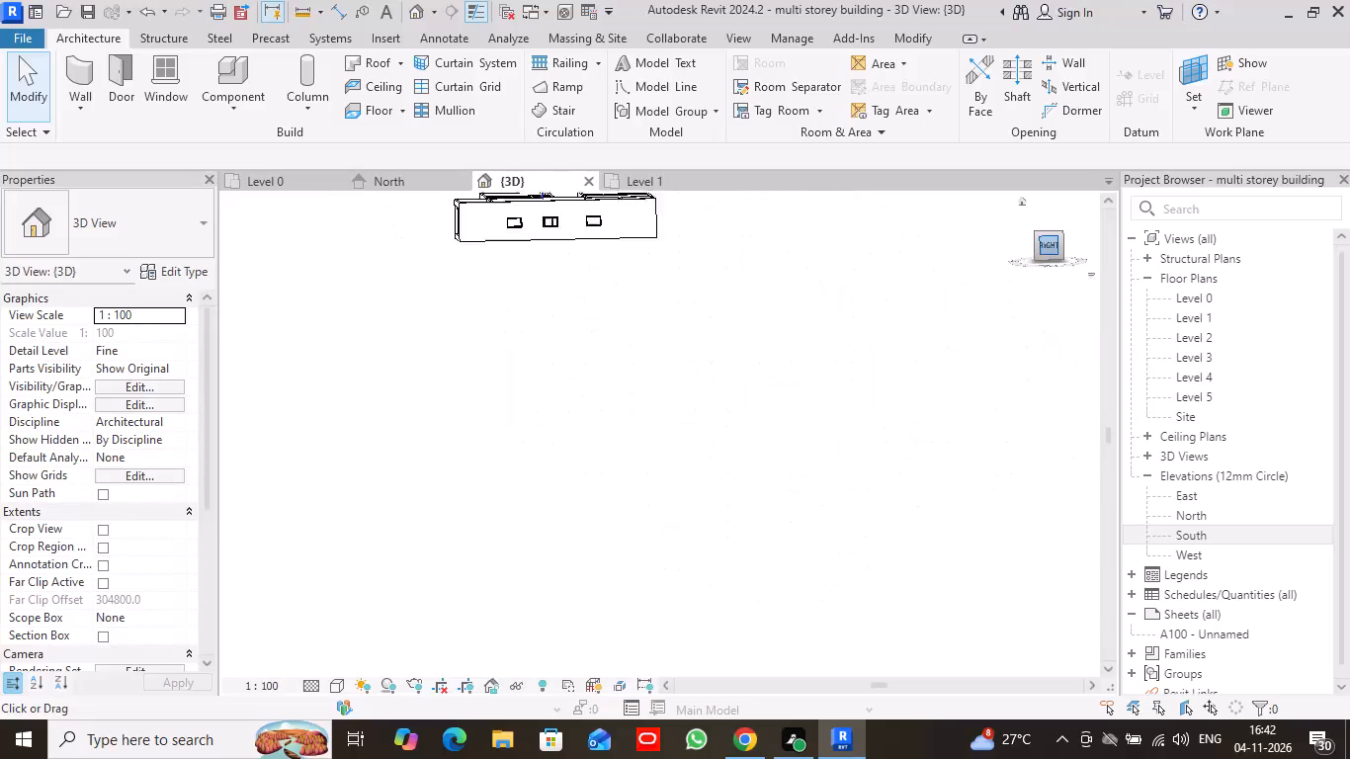
# Start a new in-place model in the Casework category, keeping the default name.
pyautogui.click(1026, 242)
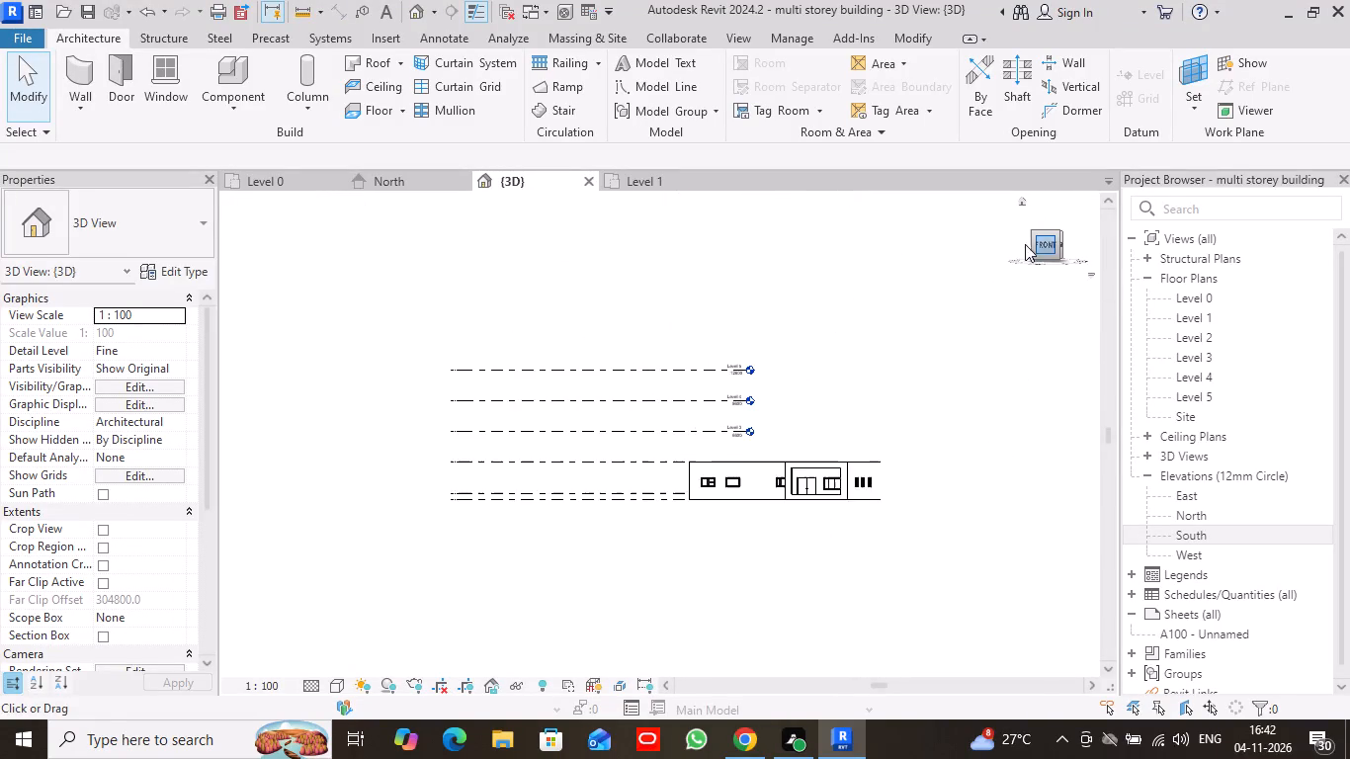
pyautogui.scroll(4, 834, 491)
pyautogui.scroll(6, 875, 572)
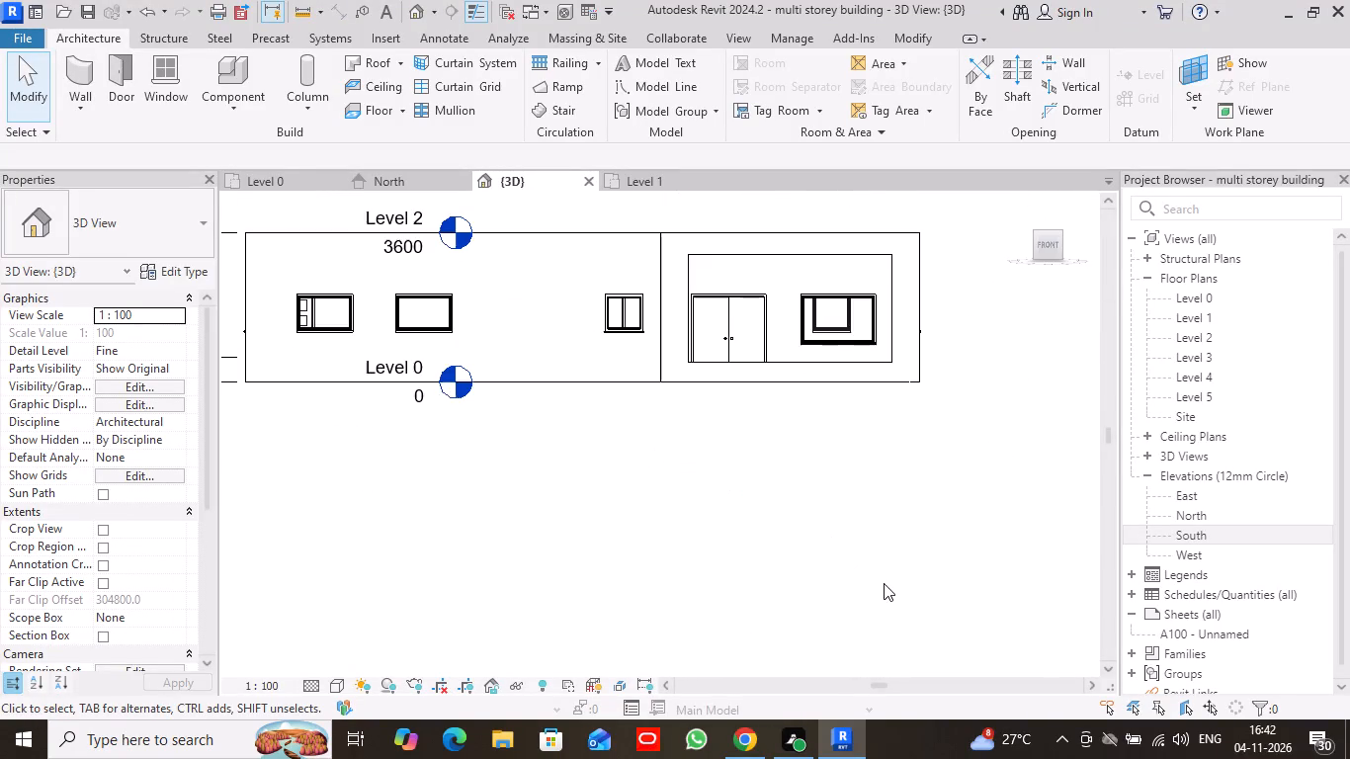
pyautogui.scroll(1, 901, 586)
pyautogui.moveTo(892, 474); pyautogui.dragTo(927, 648, button='middle')
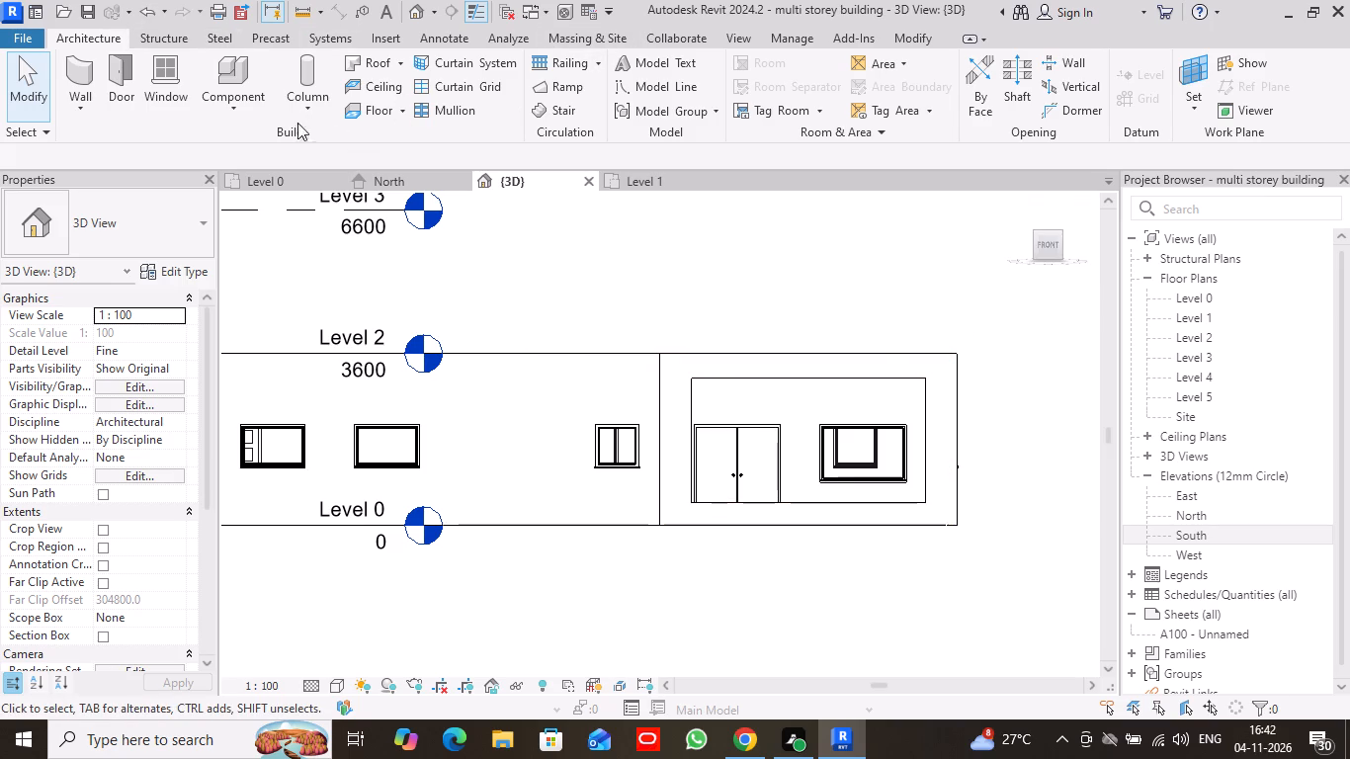
pyautogui.click(230, 104)
pyautogui.click(286, 185)
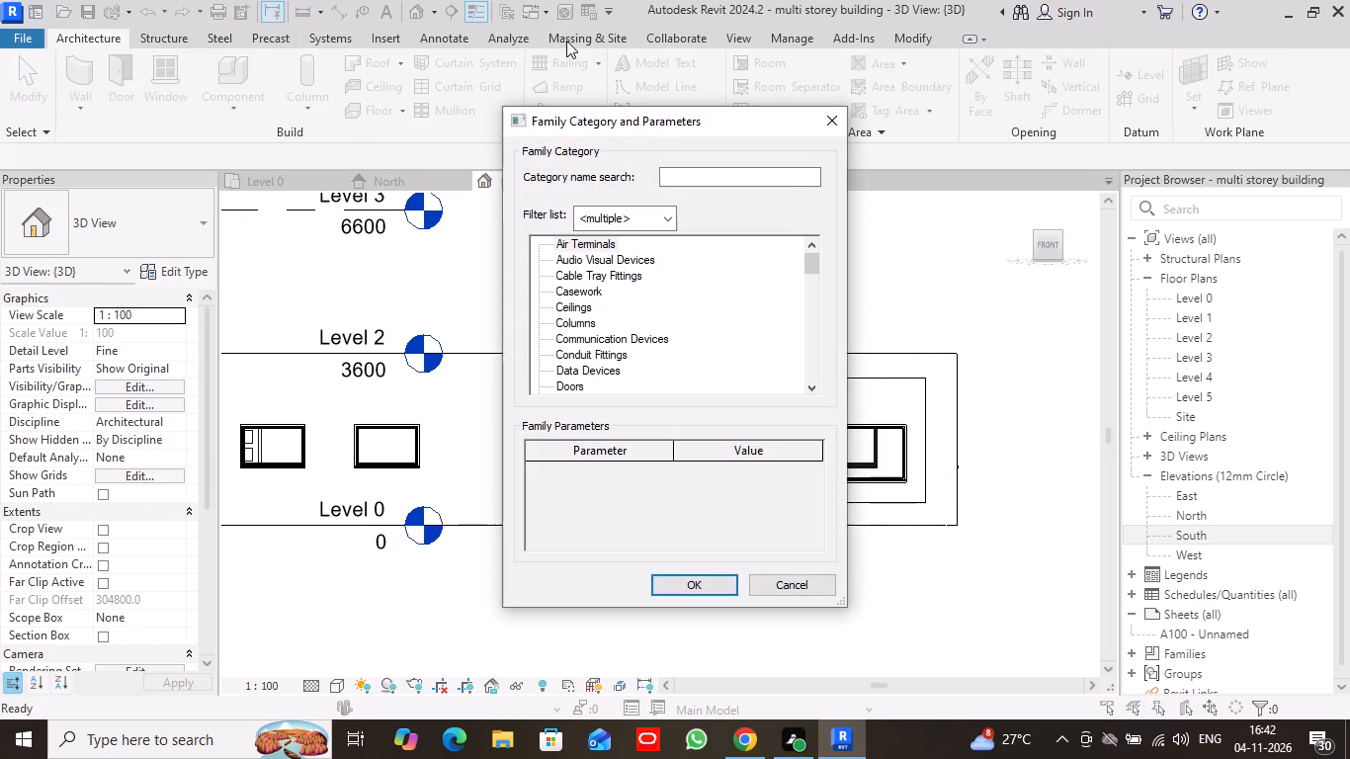
pyautogui.click(604, 292)
pyautogui.click(590, 291)
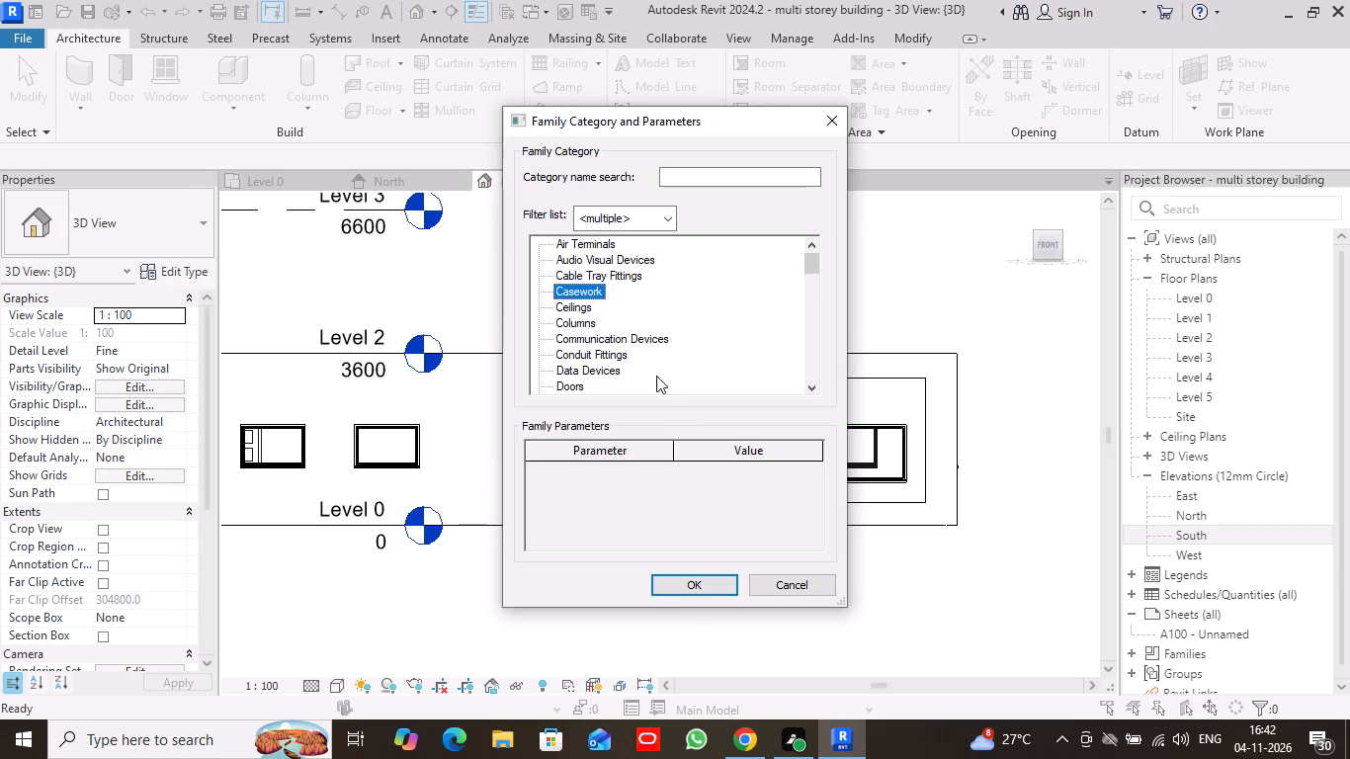
pyautogui.click(701, 585)
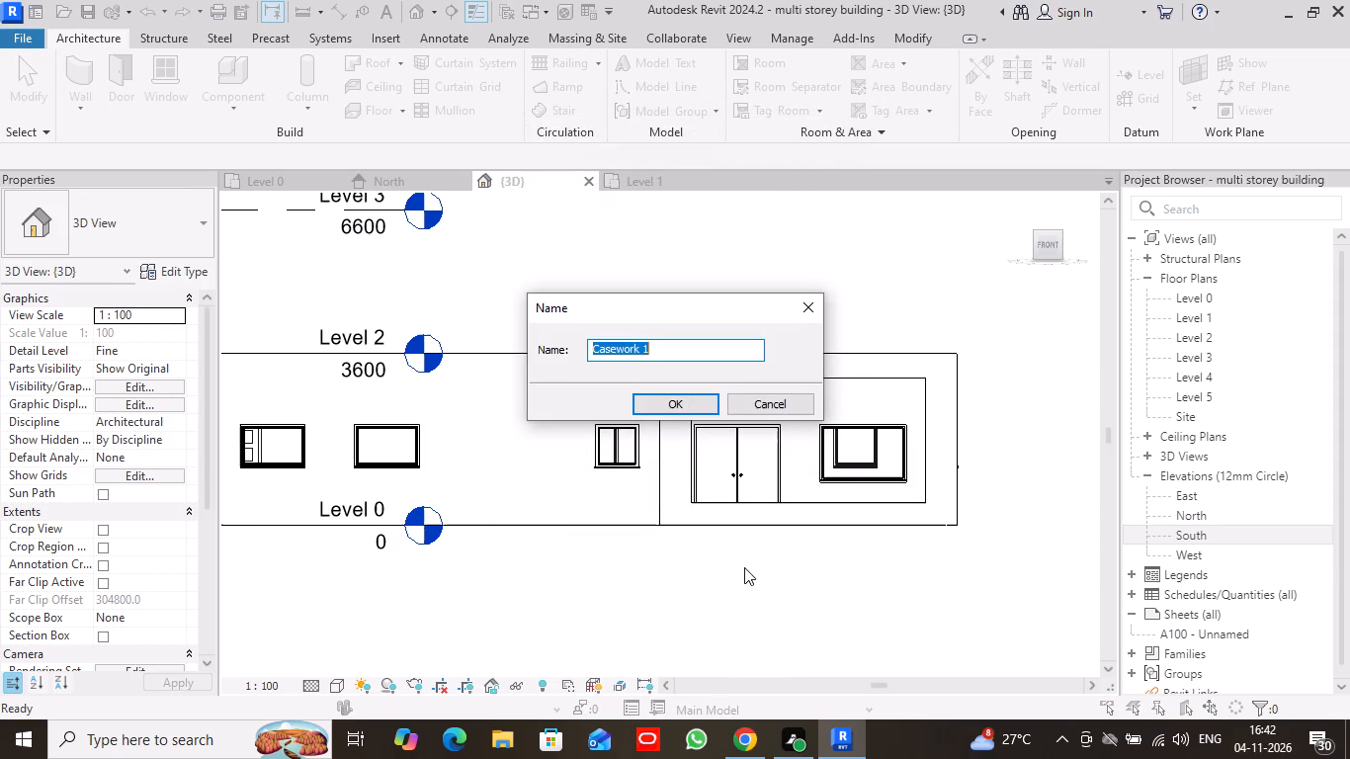
pyautogui.click(667, 404)
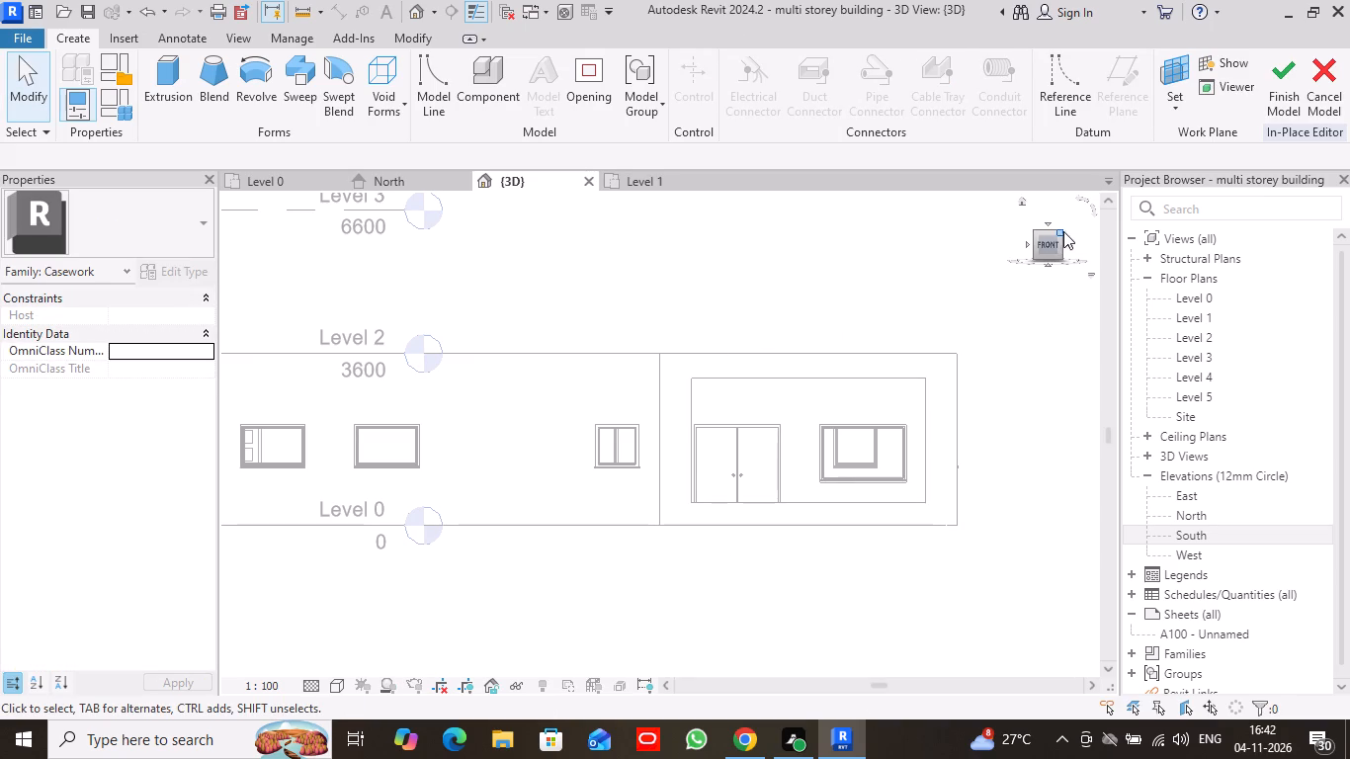
# Sketch an extrusion's outer lines around the sit-out's corner of front and grid 13 side walls: 150 mm offset from the faces, about 600 mm per side.
pyautogui.moveTo(1061, 231); pyautogui.dragTo(1007, 254)
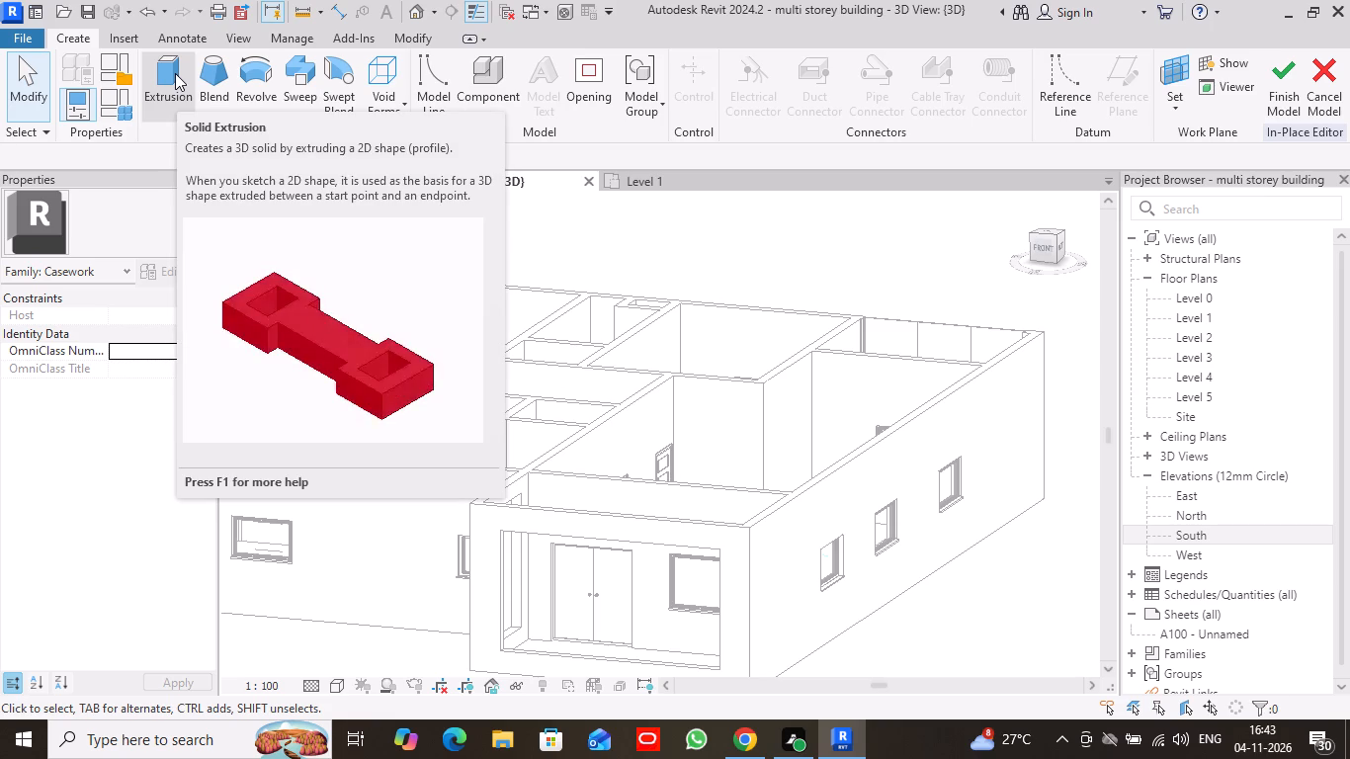
pyautogui.click(175, 73)
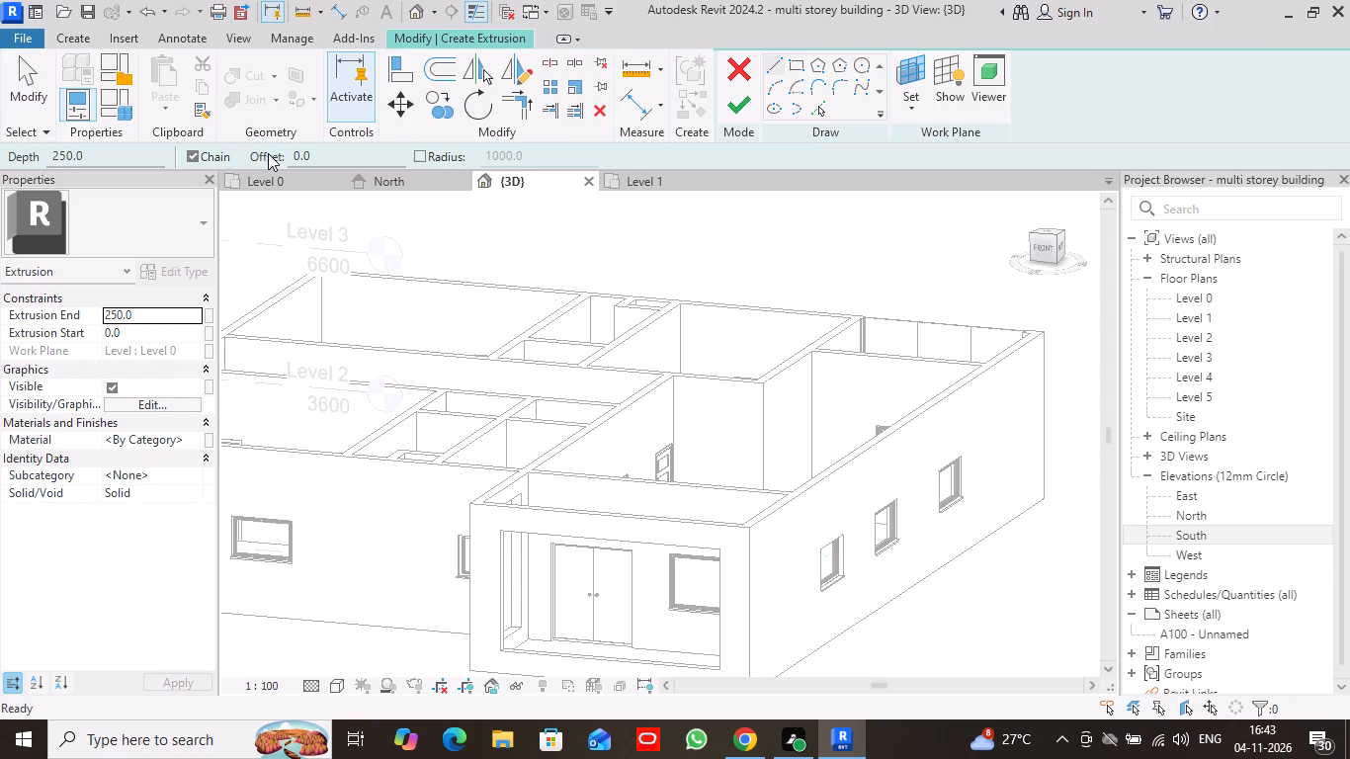
pyautogui.click(1045, 232)
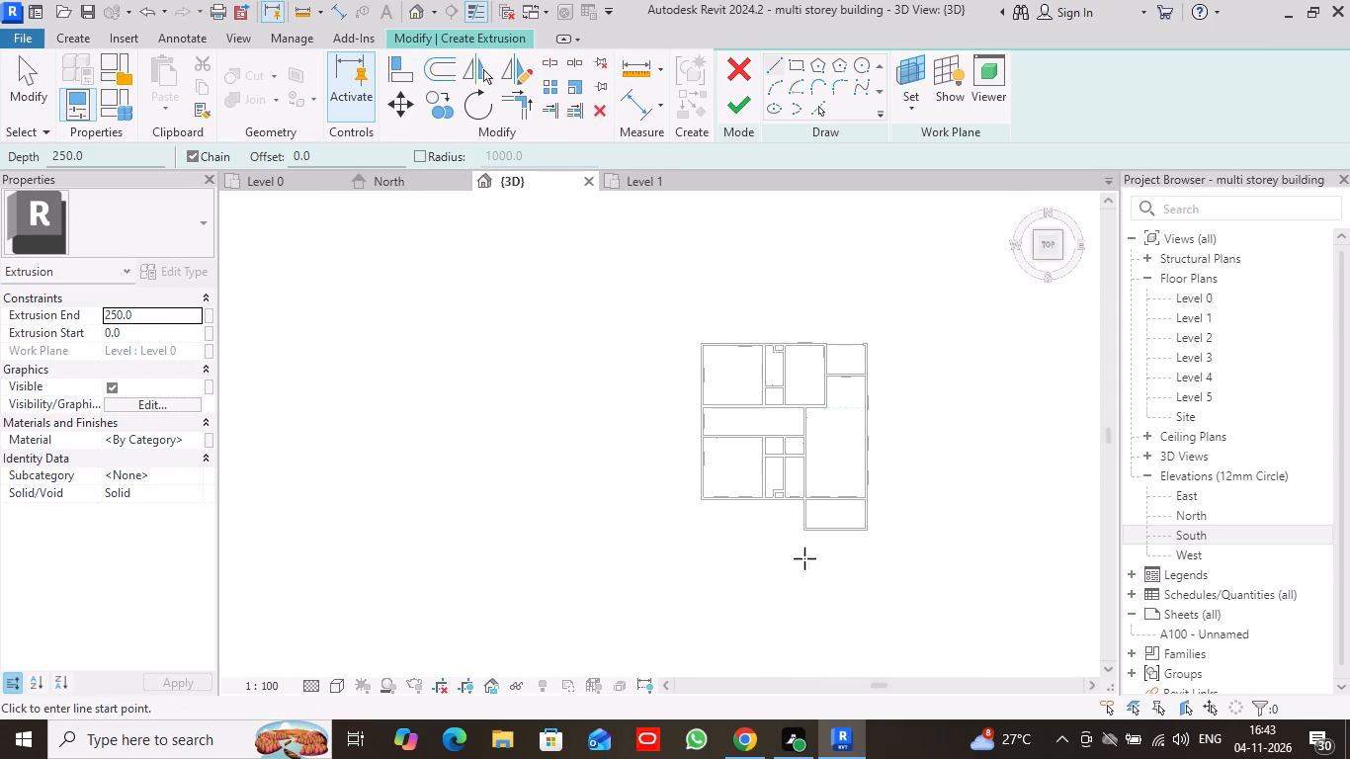
pyautogui.scroll(13, 802, 546)
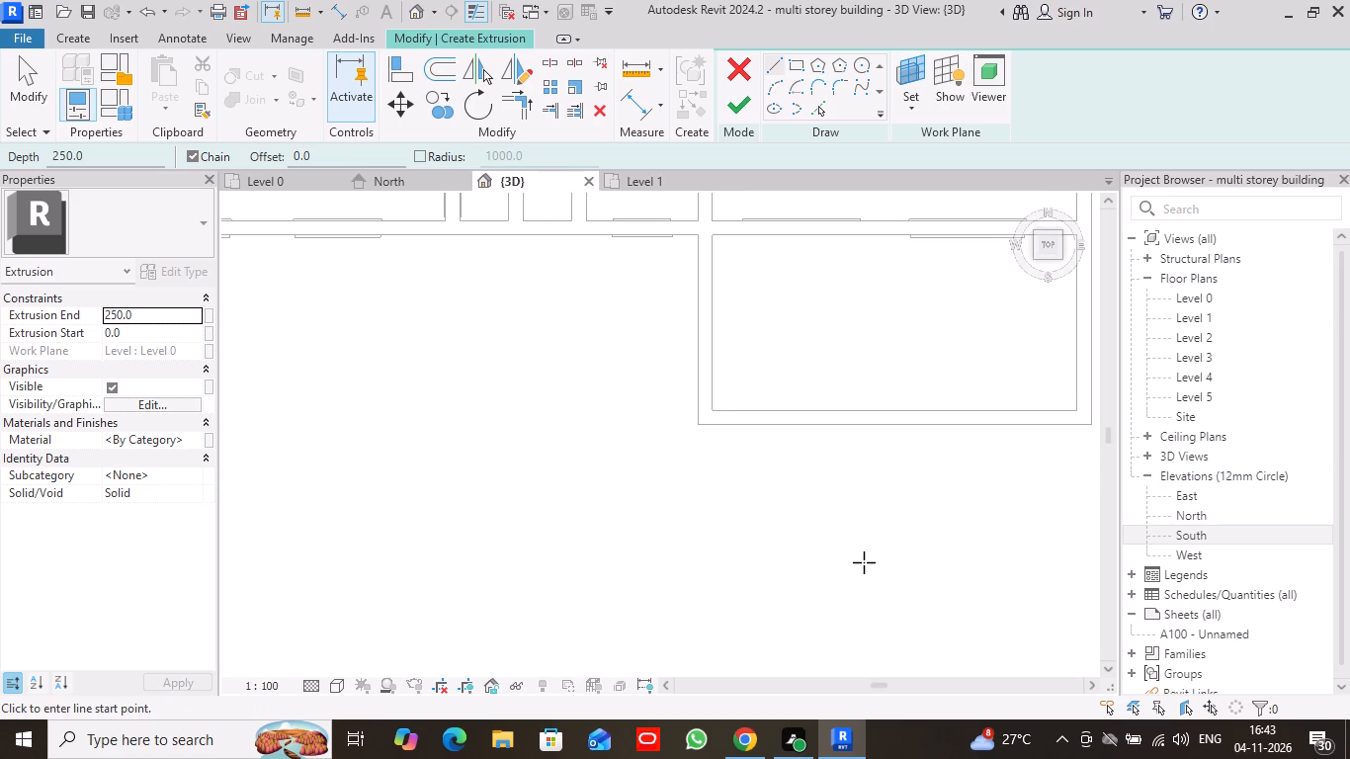
pyautogui.scroll(2, 829, 529)
pyautogui.moveTo(786, 484); pyautogui.dragTo(788, 558, button='middle')
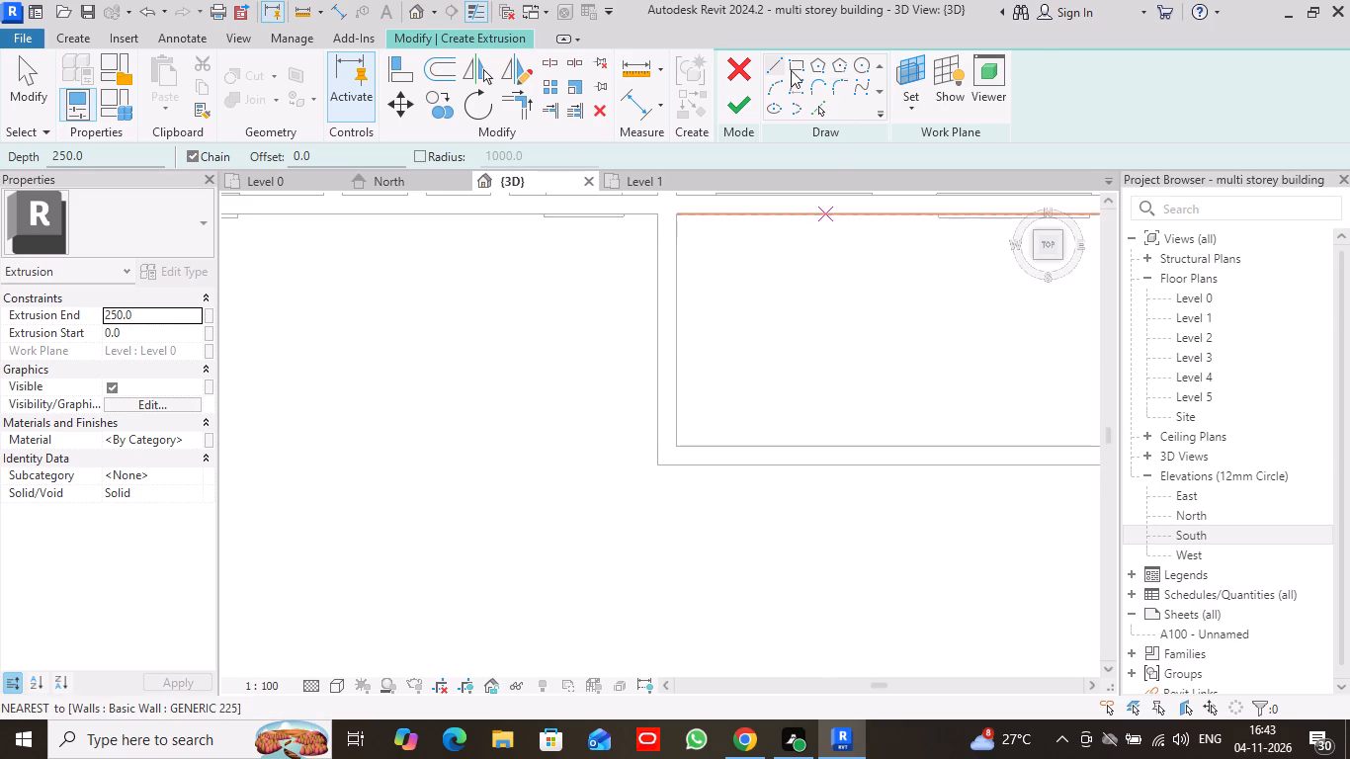
pyautogui.click(781, 63)
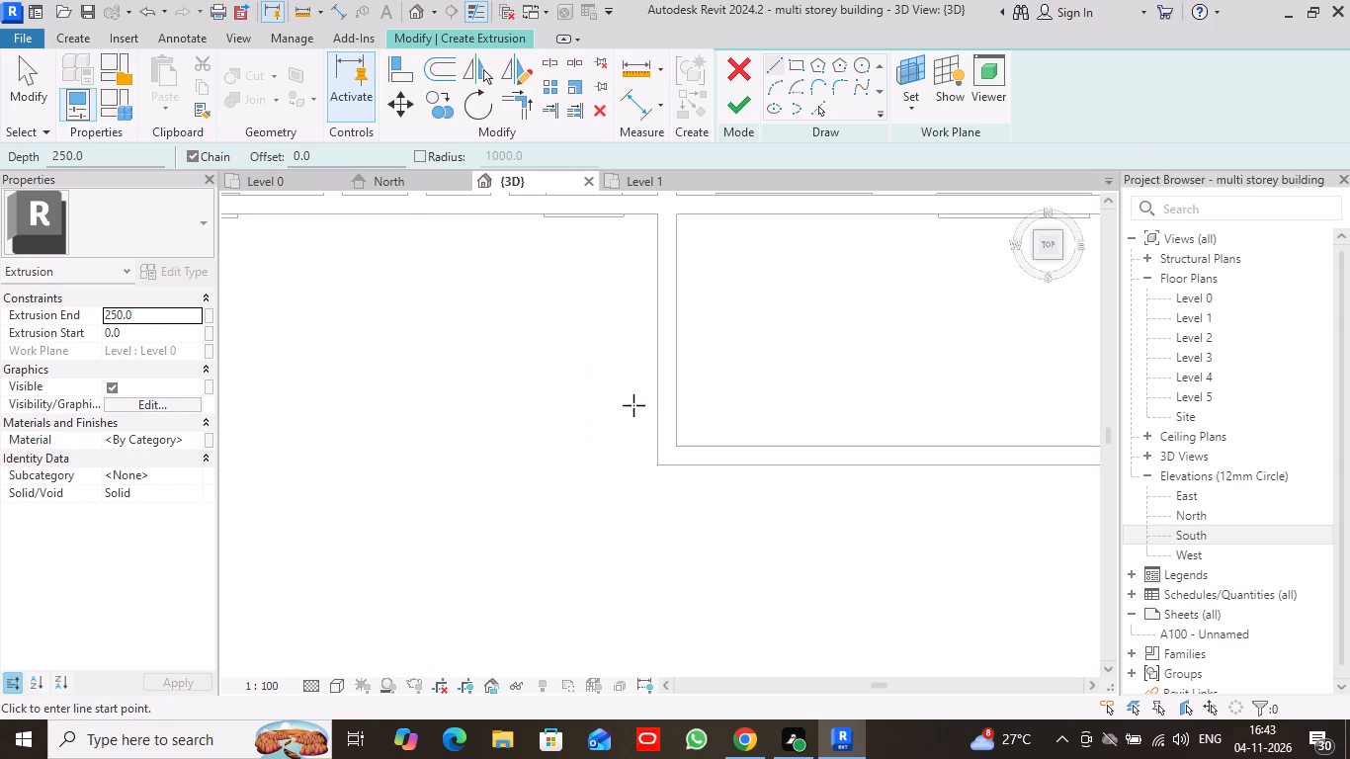
pyautogui.click(658, 427)
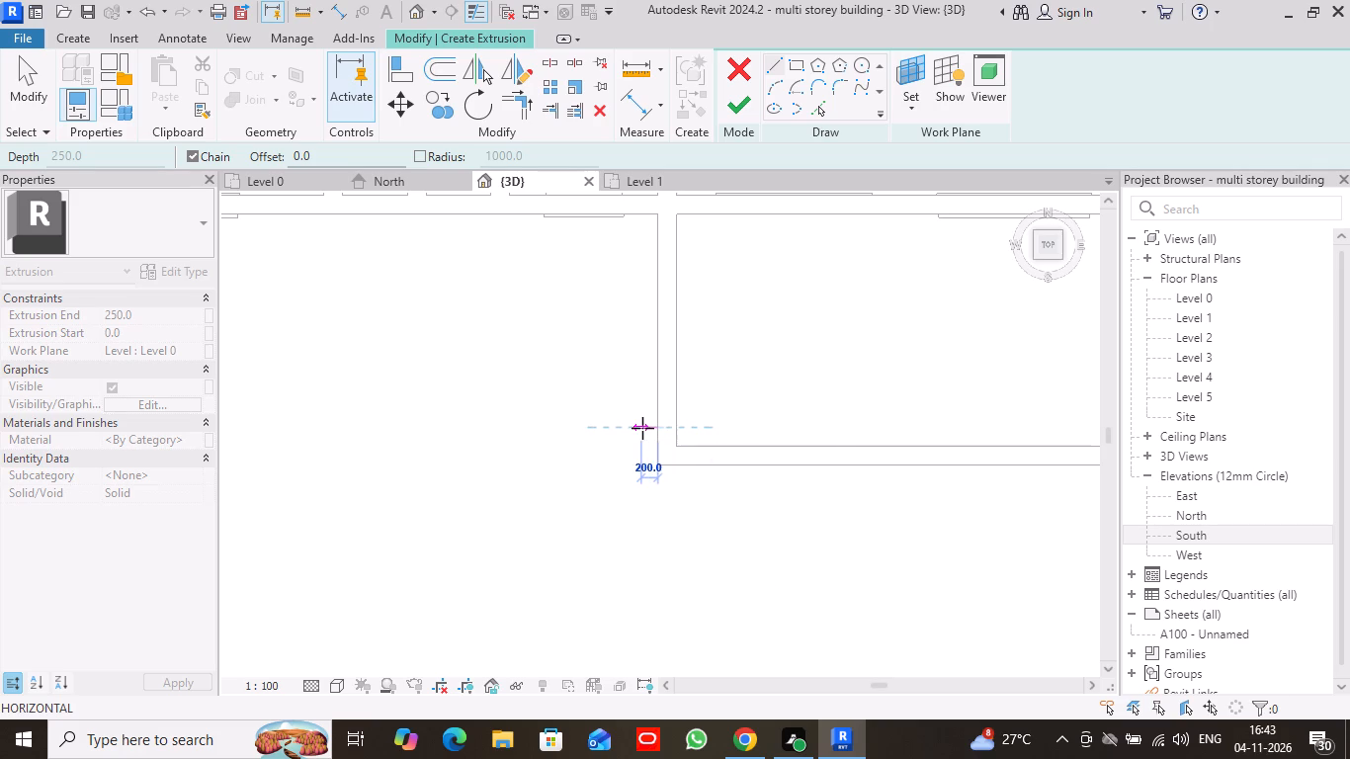
pyautogui.press('1')
pyautogui.press('5')
pyautogui.press('0')
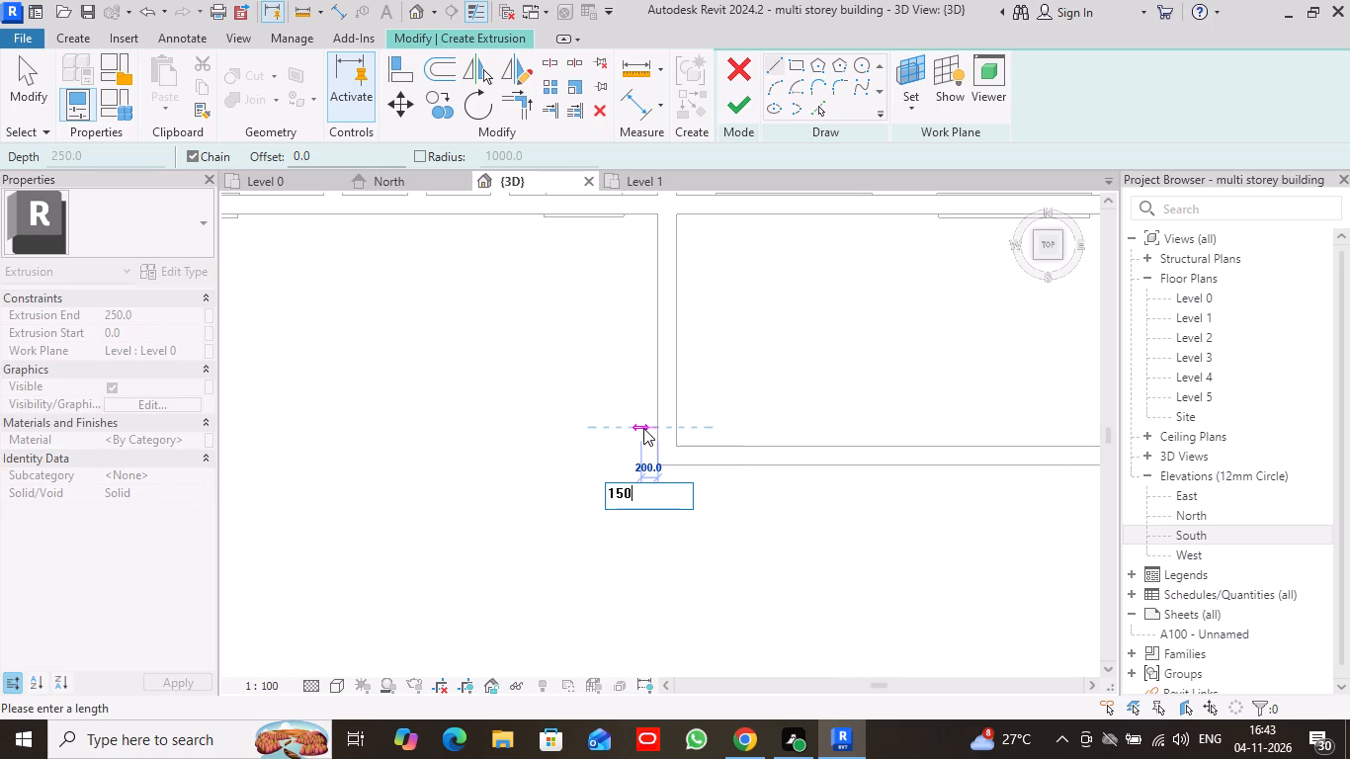
pyautogui.press('Return')
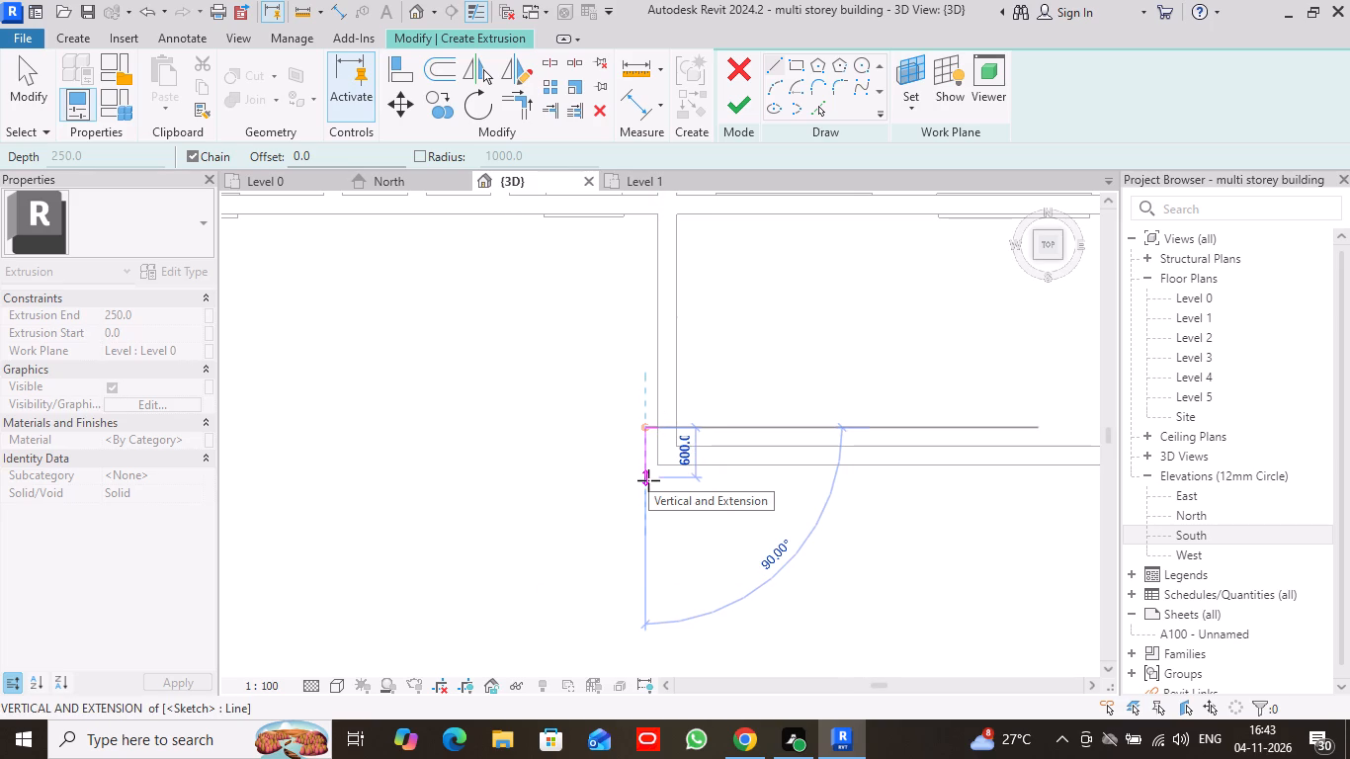
pyautogui.click(648, 480)
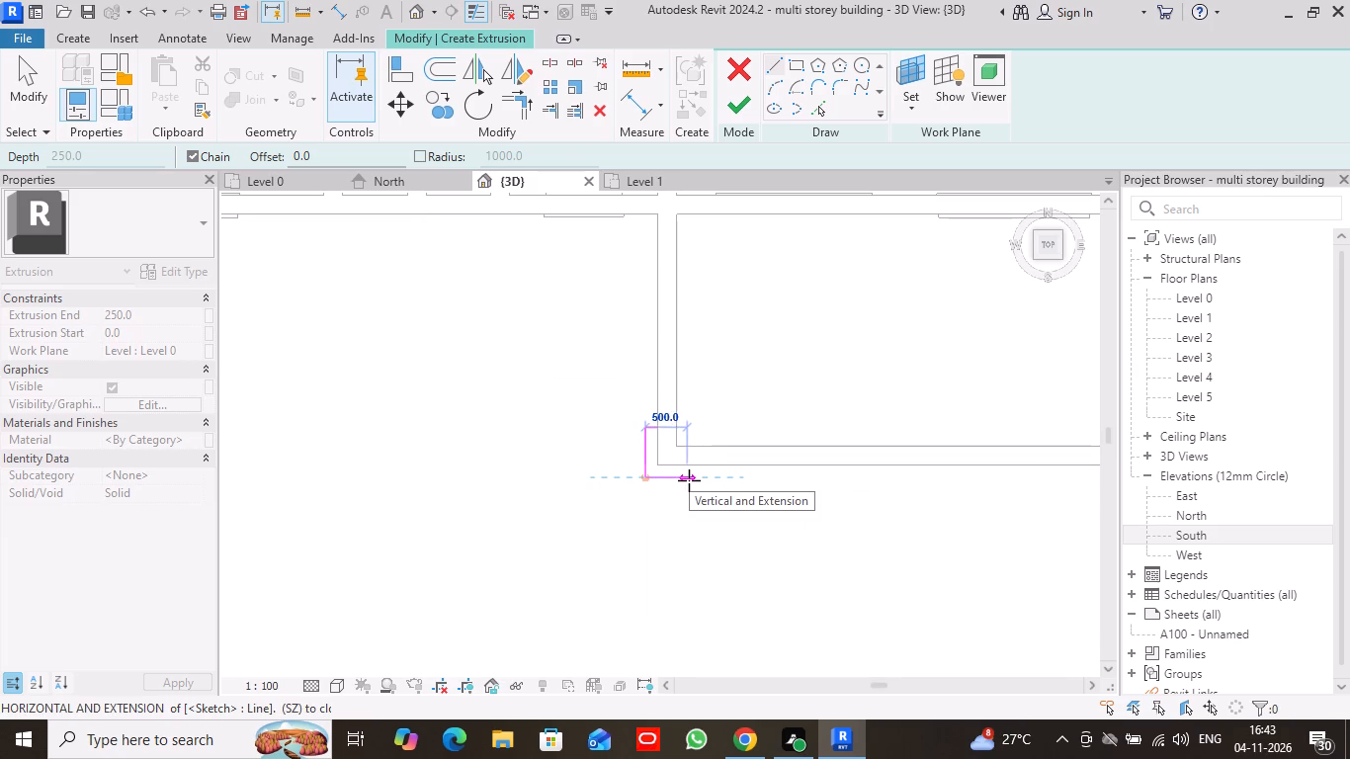
pyautogui.click(694, 482)
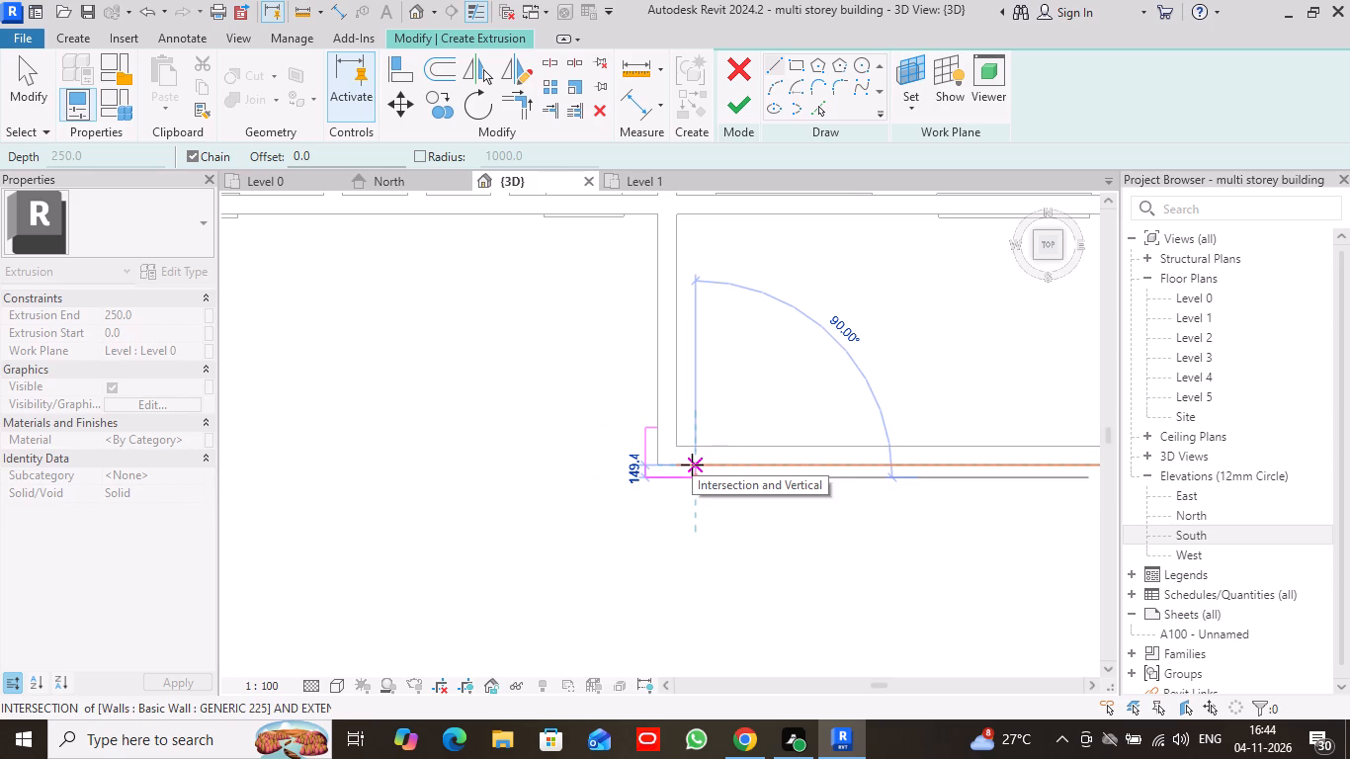
pyautogui.click(694, 464)
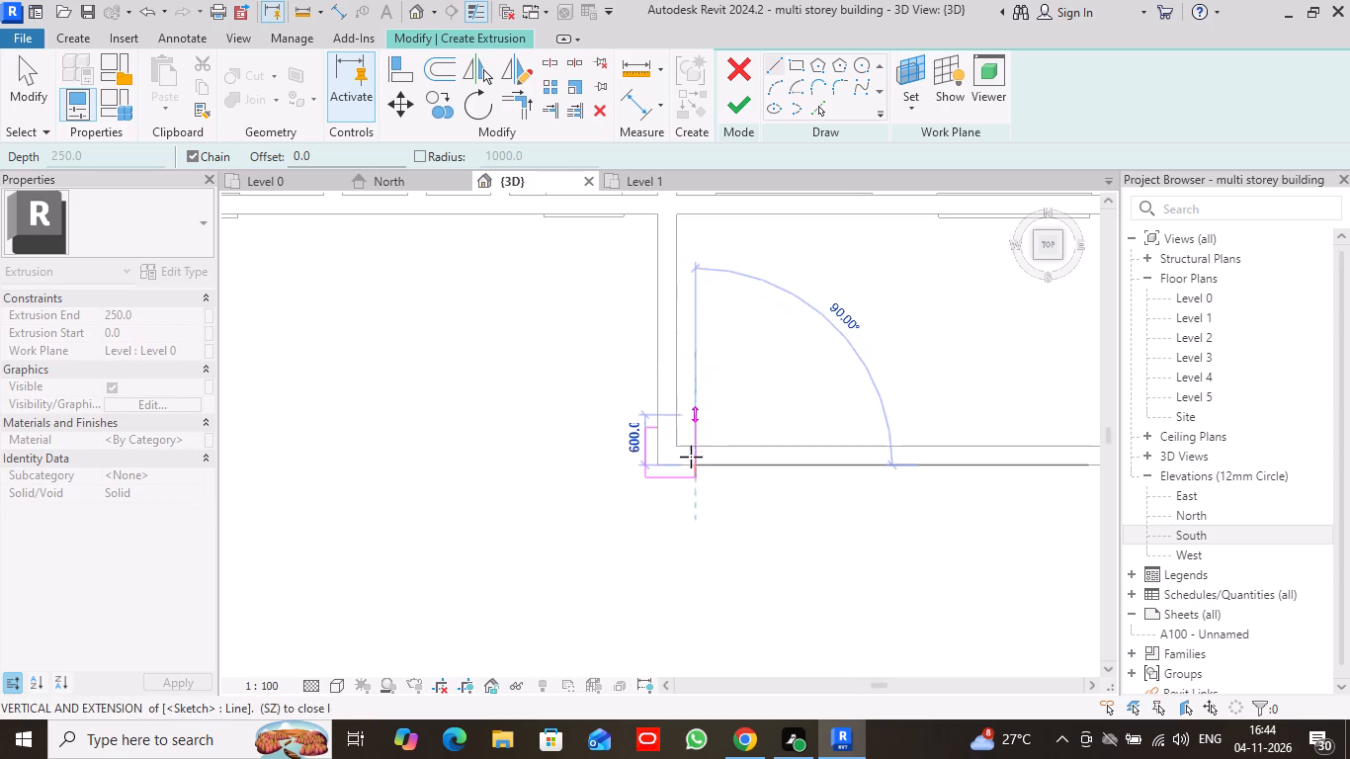
pyautogui.scroll(2, 663, 464)
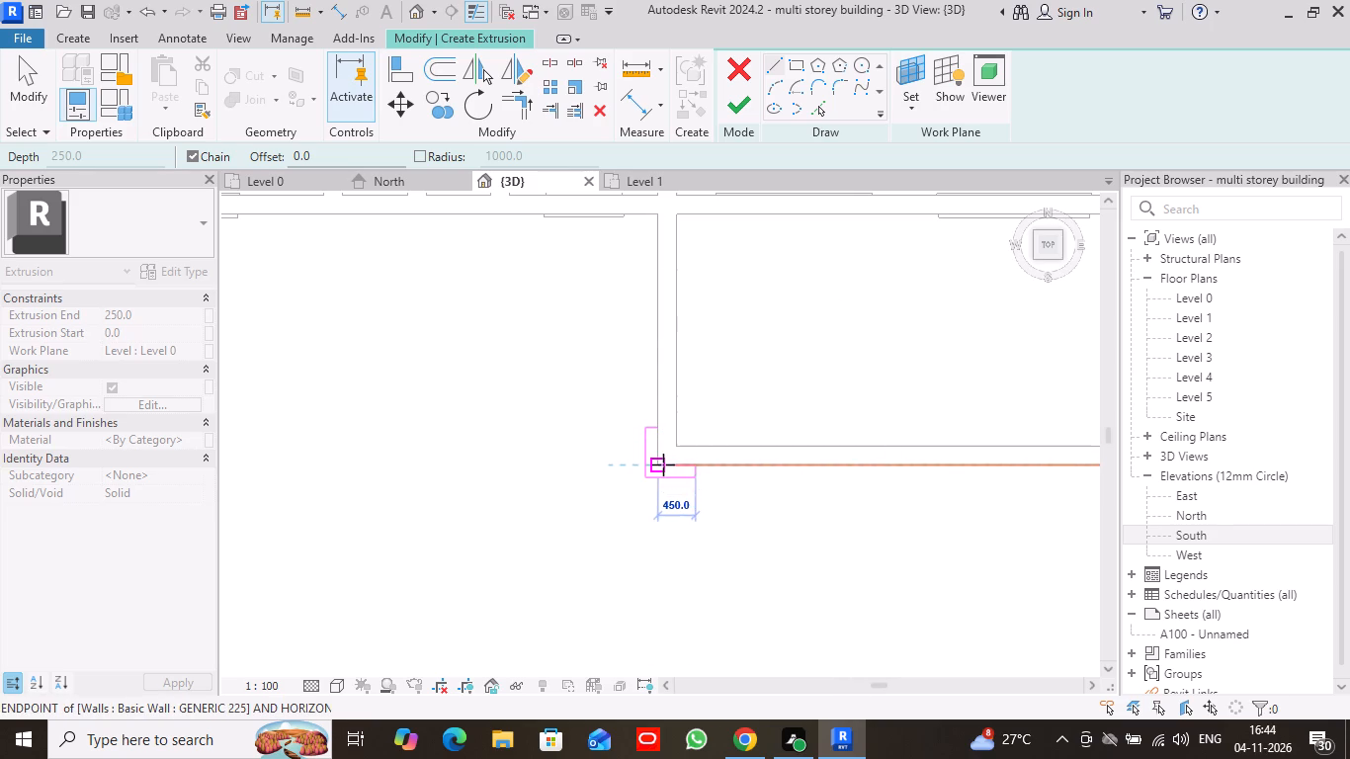
pyautogui.scroll(10, 663, 464)
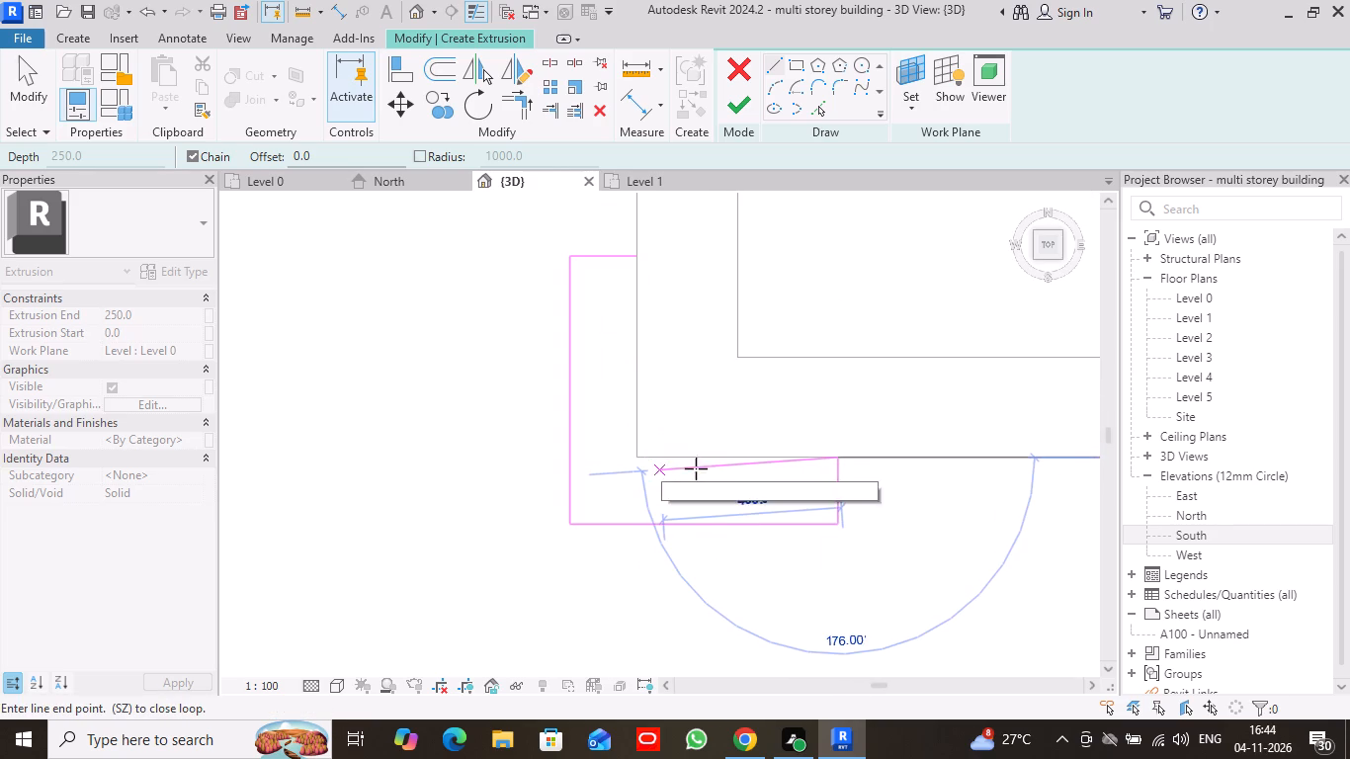
pyautogui.press('Escape')
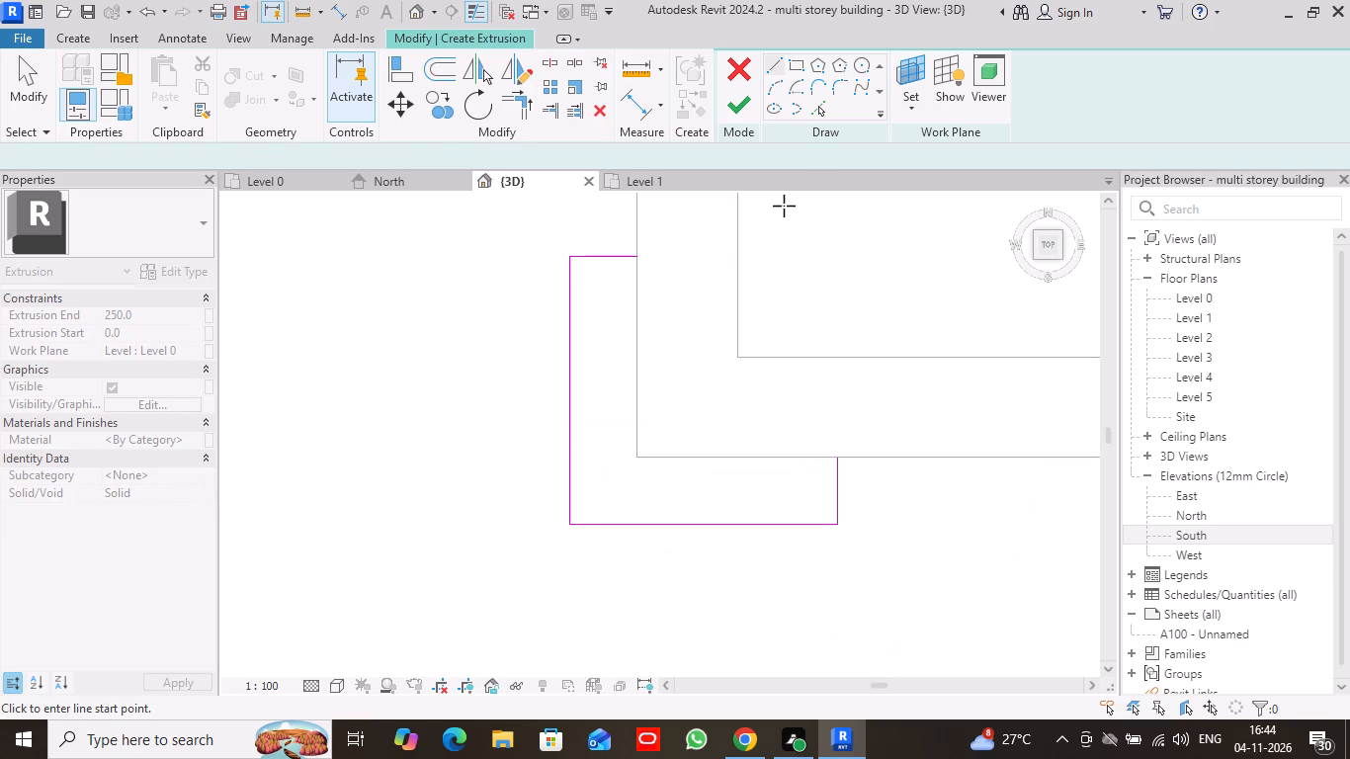
pyautogui.click(739, 99)
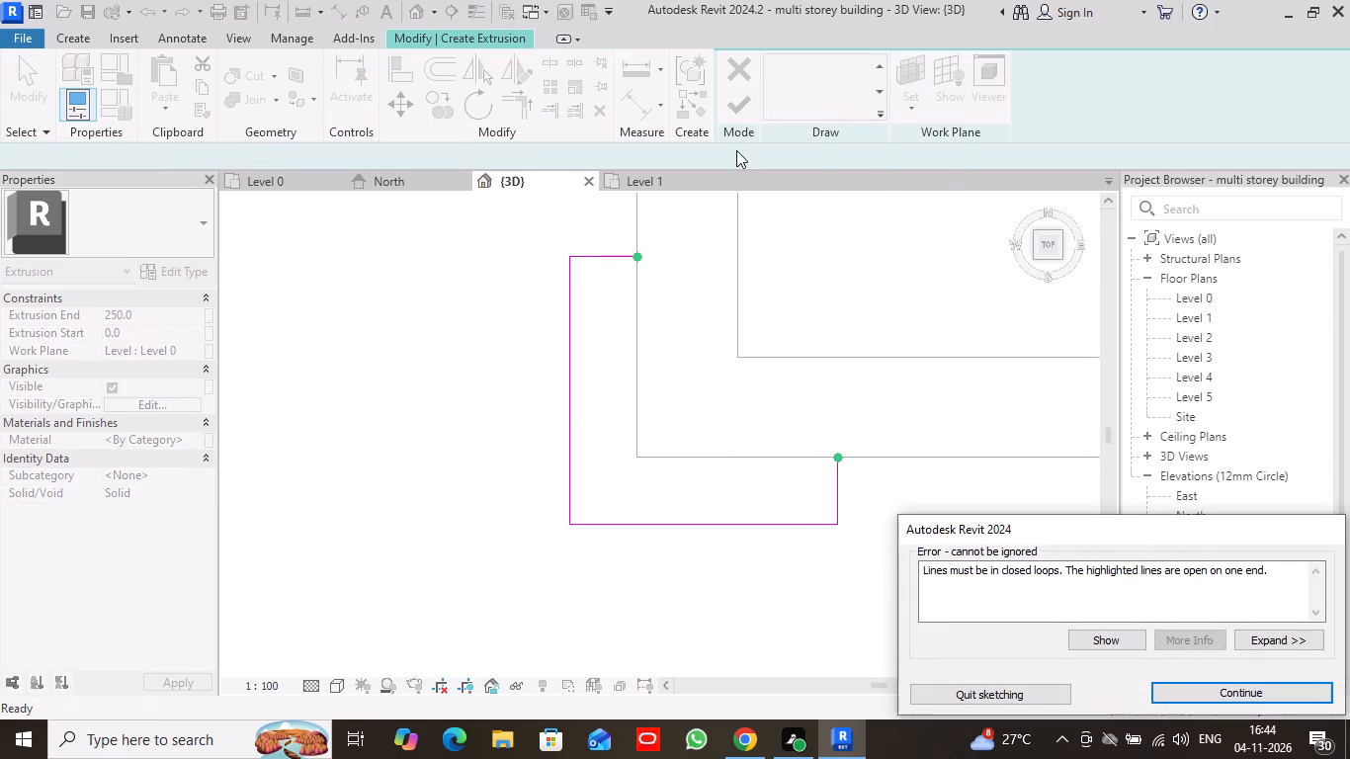
pyautogui.click(1192, 689)
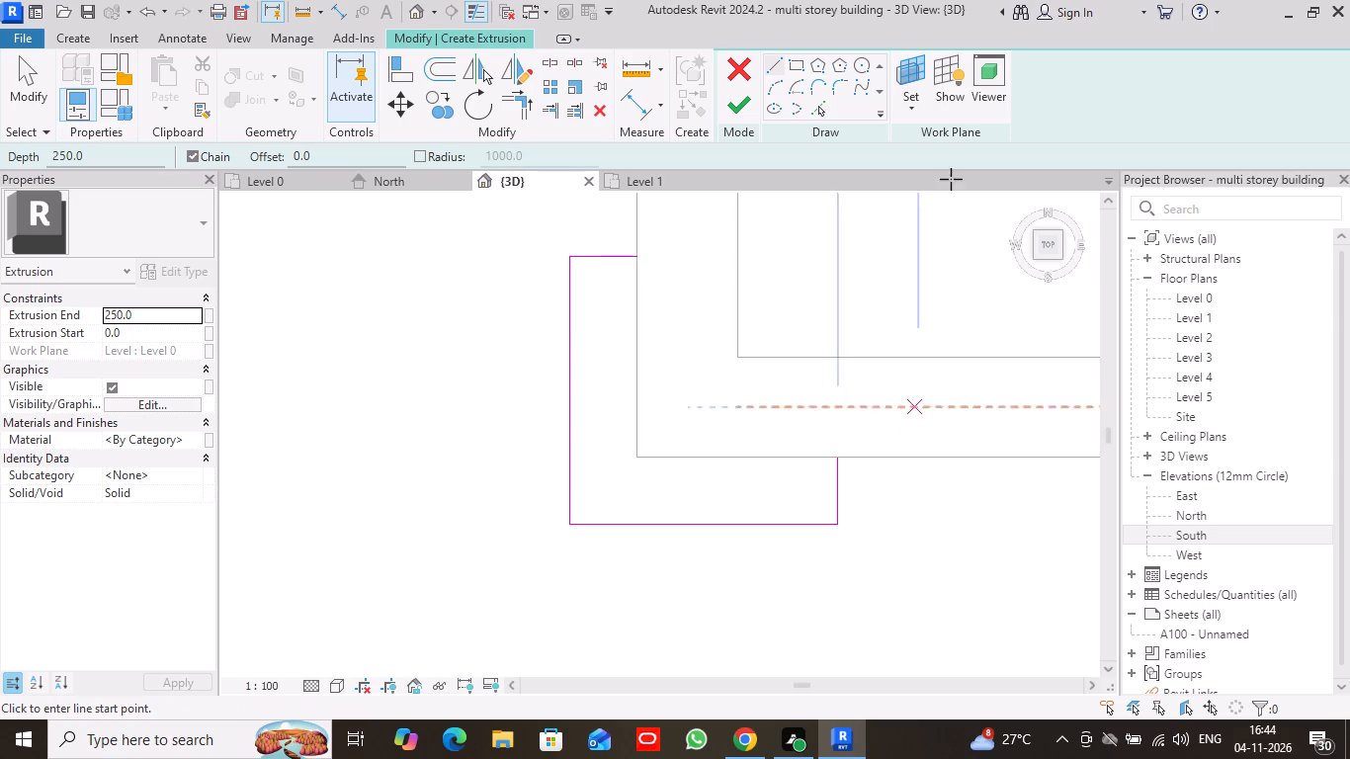
# Close the L-shaped profile with picked and trimmed lines along the walls' outer faces, and finish the 250 mm deep extrusion and the in-place model.
pyautogui.click(819, 106)
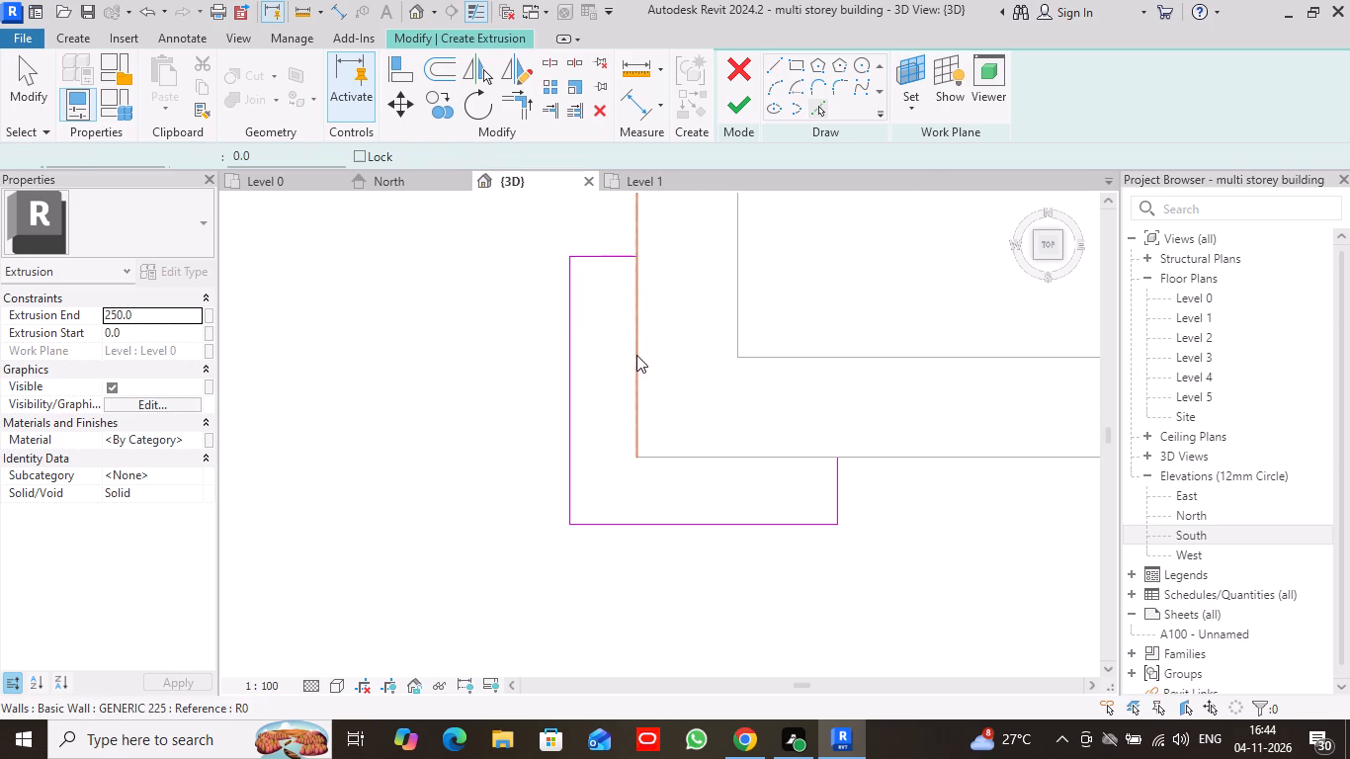
pyautogui.click(633, 429)
pyautogui.click(713, 454)
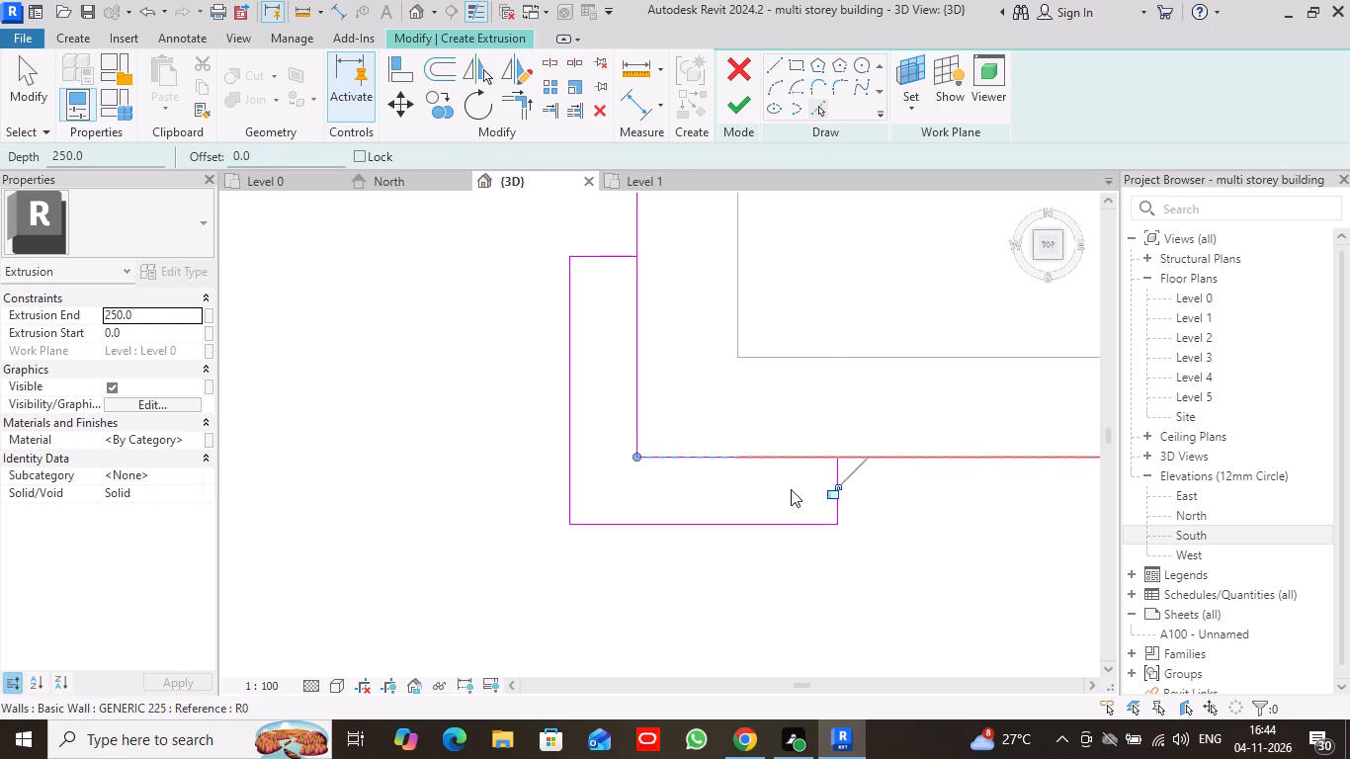
pyautogui.scroll(-4, 793, 495)
pyautogui.click(519, 108)
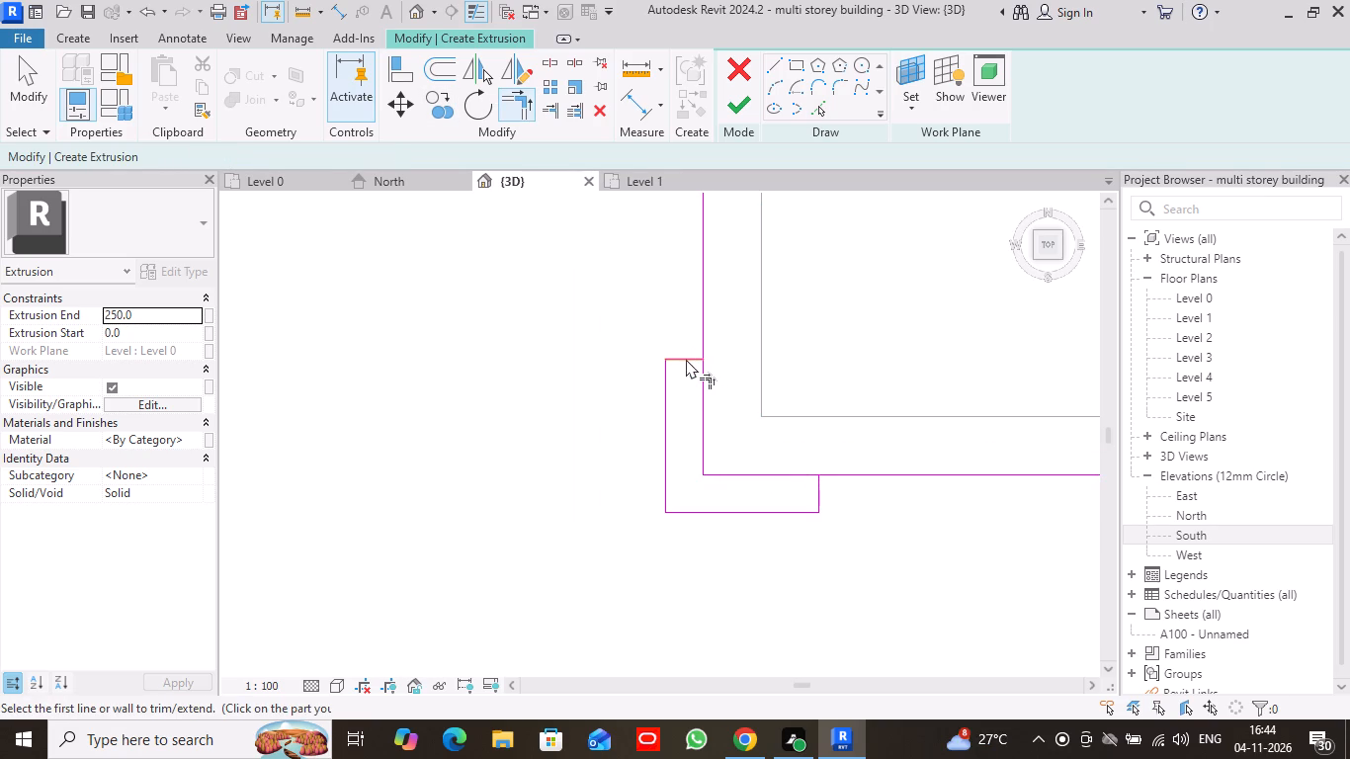
pyautogui.click(686, 359)
pyautogui.click(702, 387)
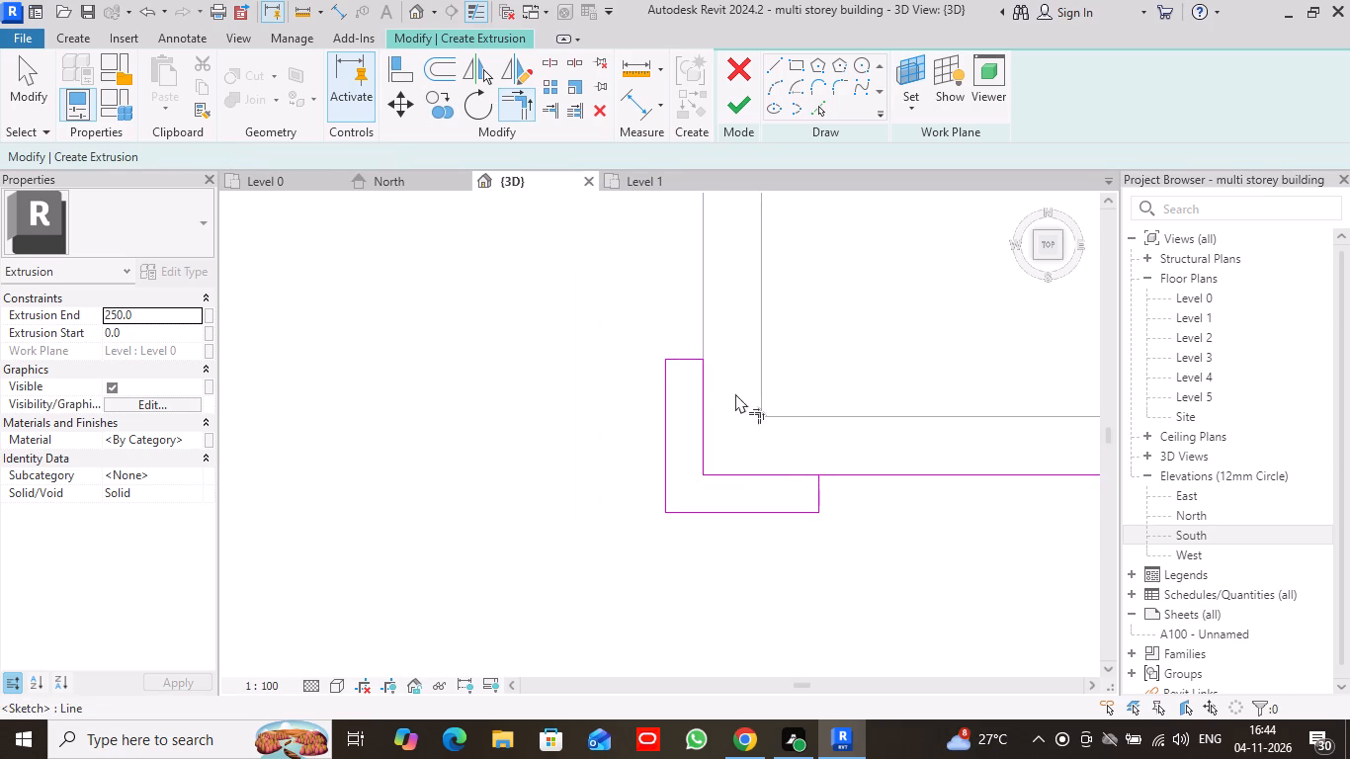
pyautogui.click(767, 472)
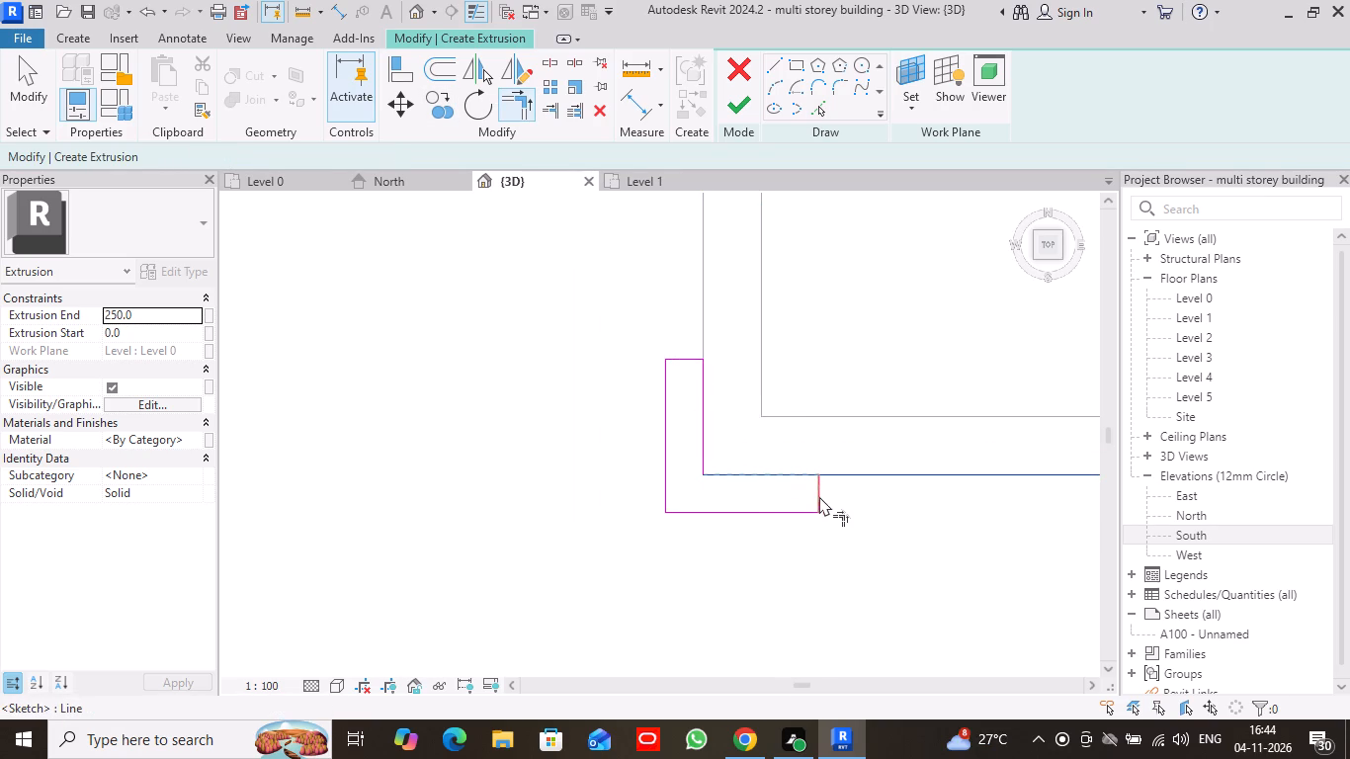
pyautogui.click(819, 496)
pyautogui.scroll(-2, 879, 506)
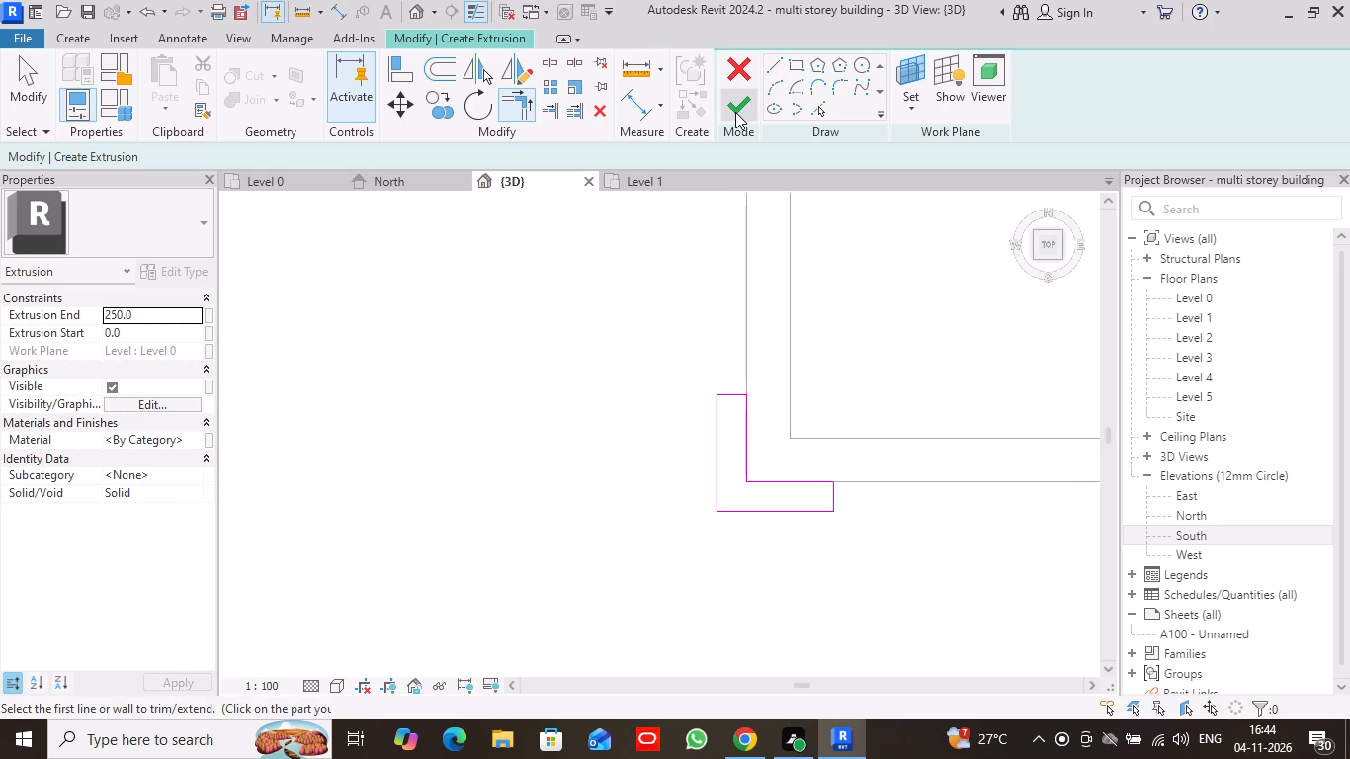
pyautogui.click(734, 112)
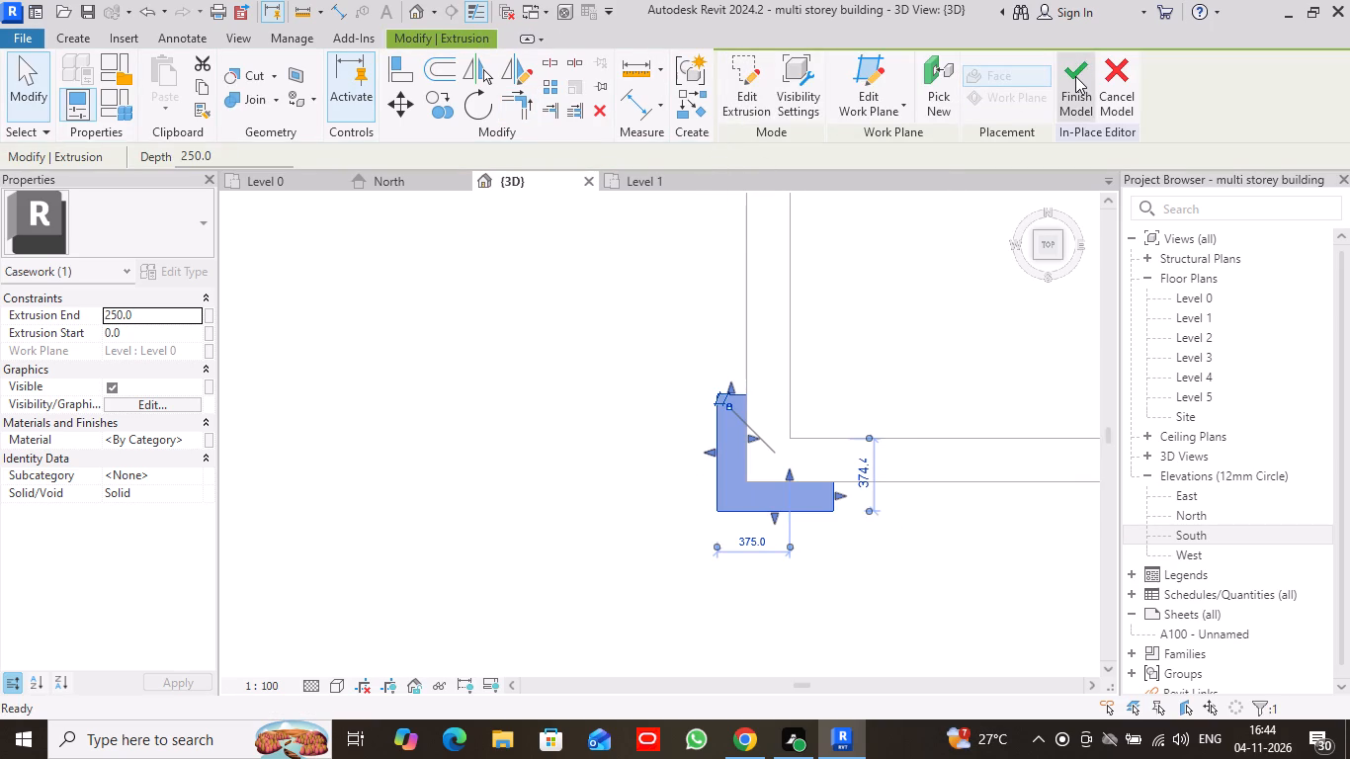
pyautogui.click(1075, 76)
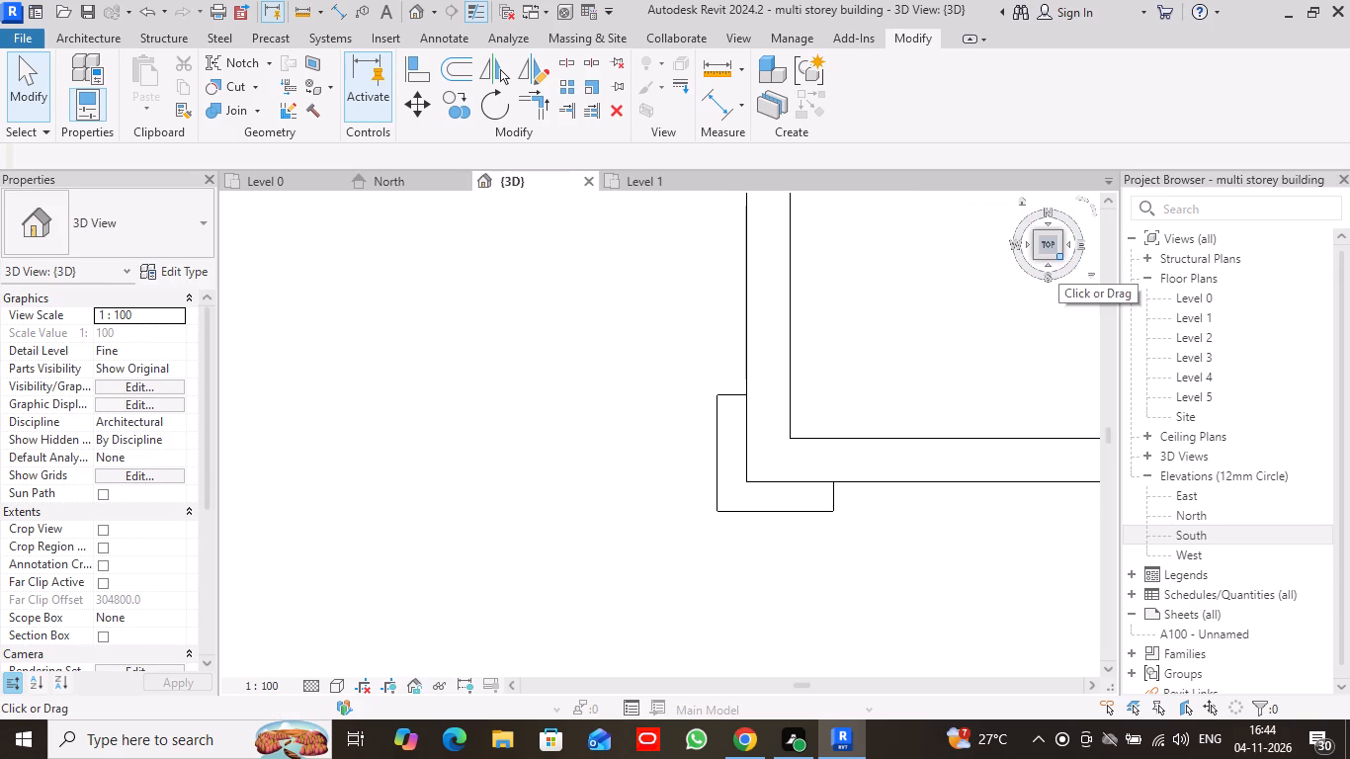
# Undo finishing the in-place model and its L-shaped extrusion at the sit-out corner, reopening the extrusion sketch.
pyautogui.moveTo(1059, 257); pyautogui.dragTo(1033, 265)
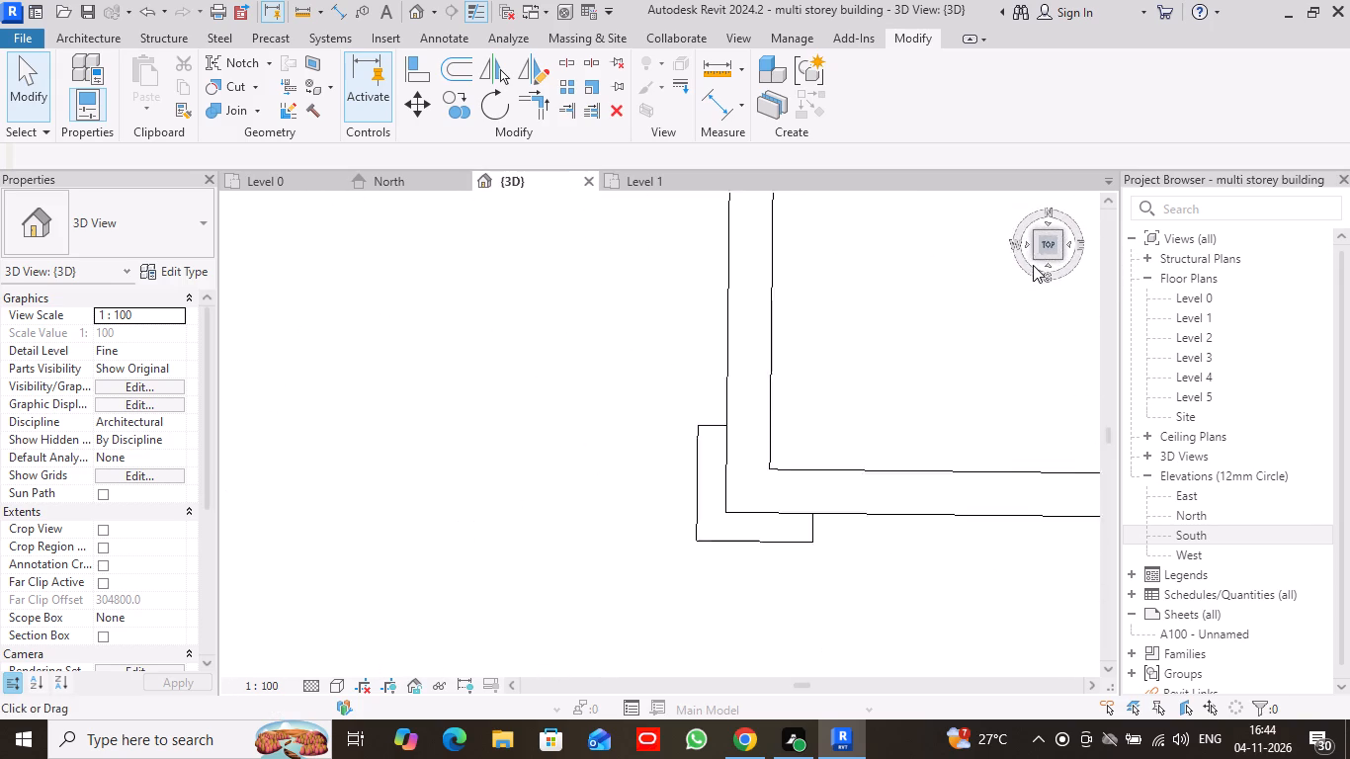
pyautogui.moveTo(1033, 265); pyautogui.dragTo(963, 224)
pyautogui.scroll(-3, 912, 381)
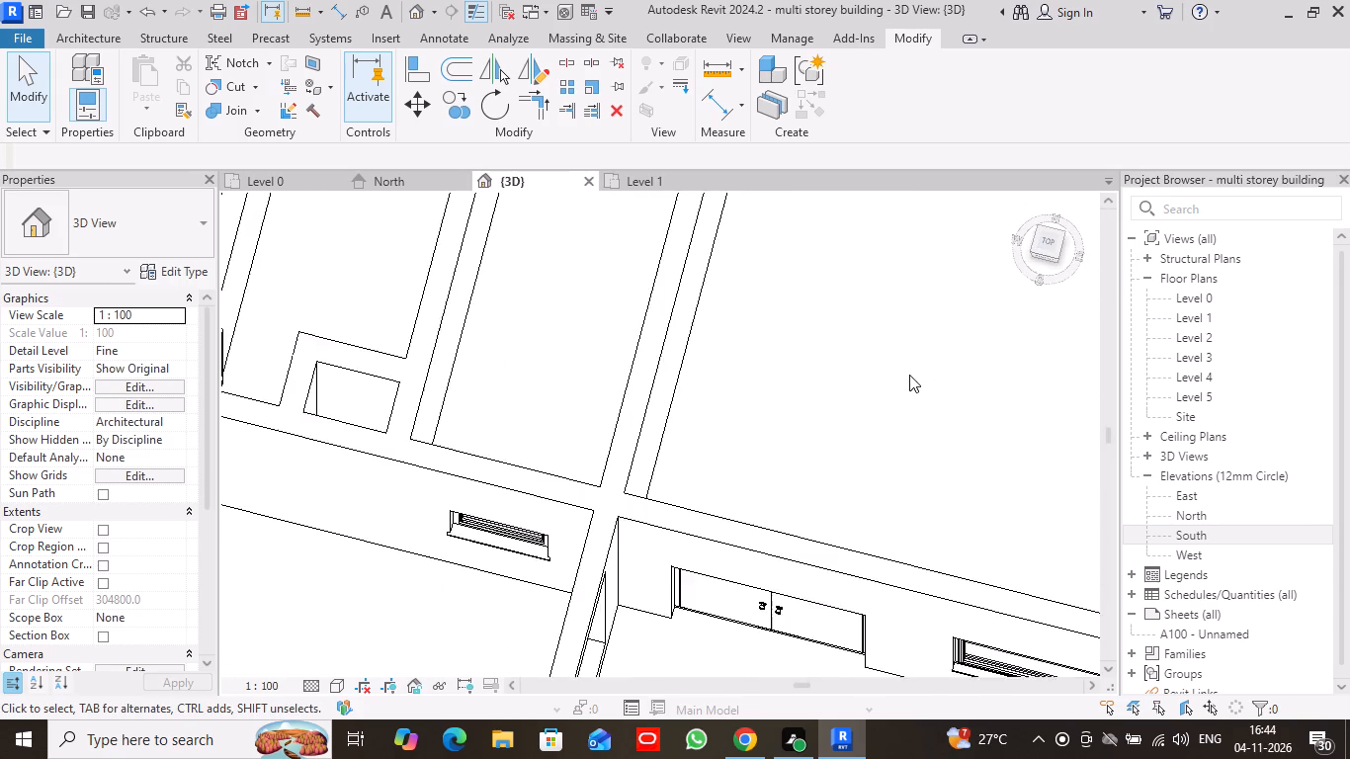
pyautogui.scroll(-5, 909, 375)
pyautogui.moveTo(898, 411); pyautogui.dragTo(864, 281, button='middle')
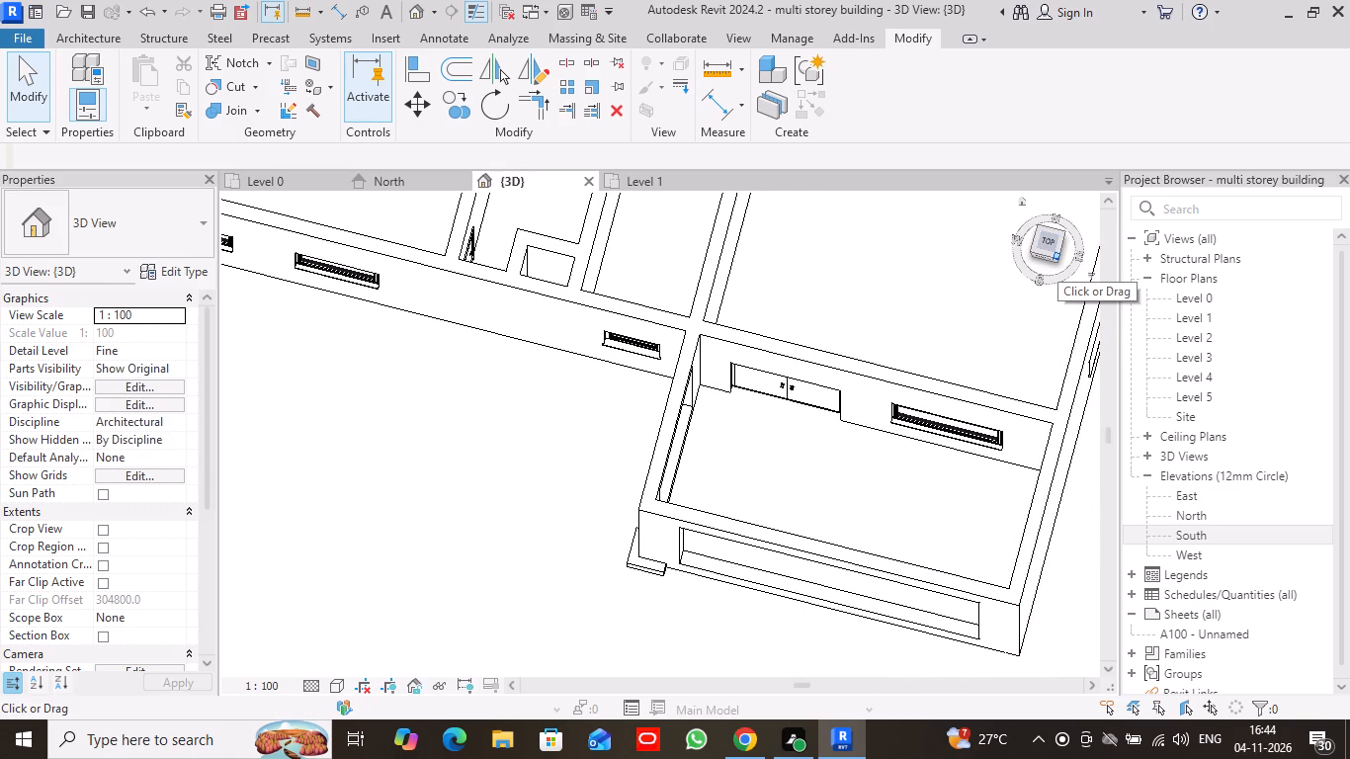
pyautogui.moveTo(1057, 255); pyautogui.dragTo(1025, 223)
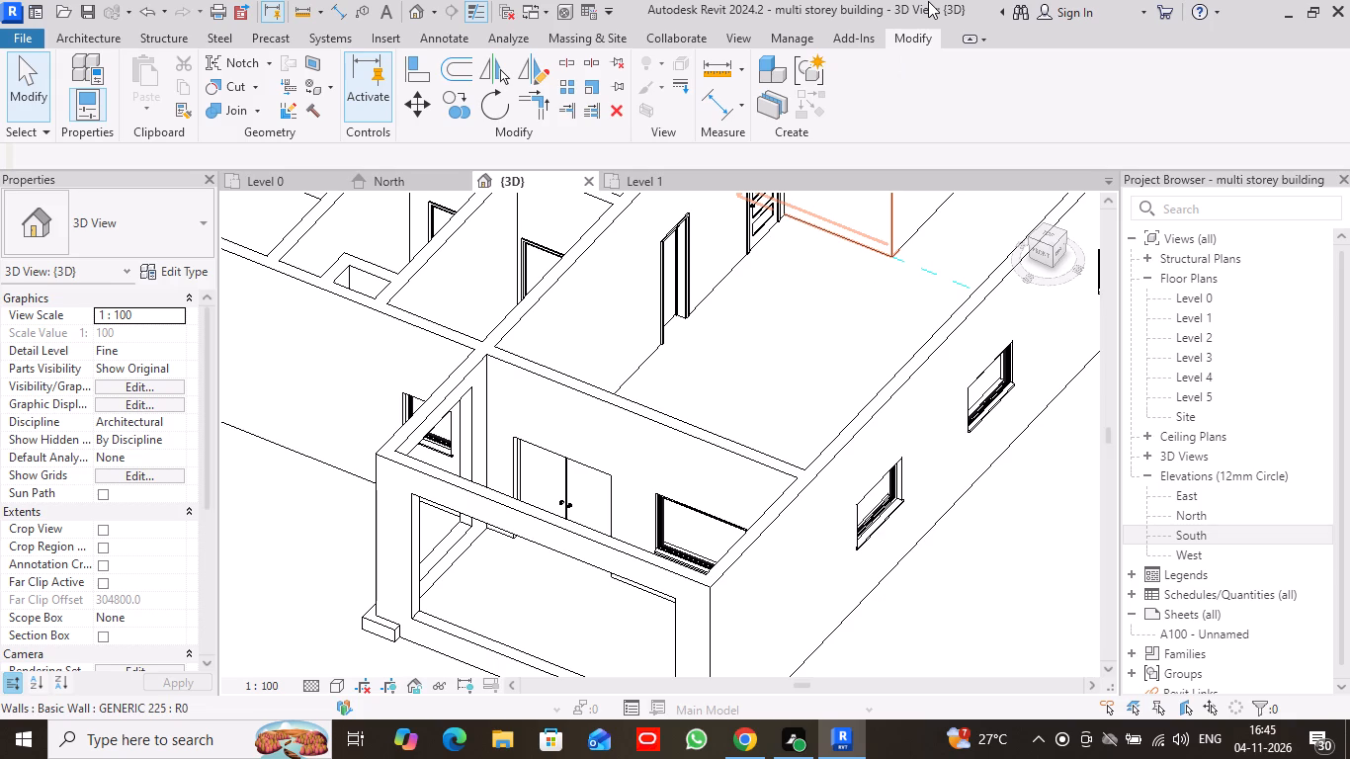
pyautogui.hotkey('ctrl', 'z')
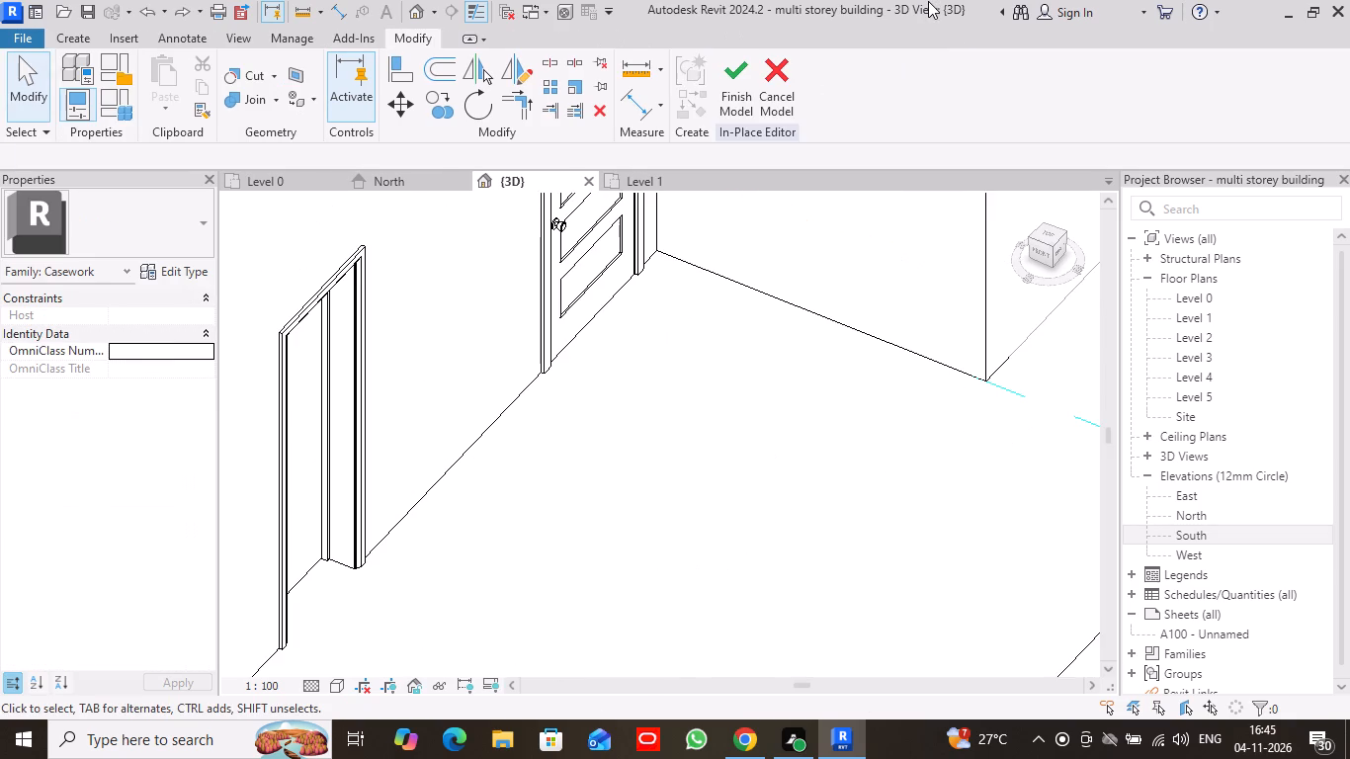
pyautogui.scroll(-4, 979, 285)
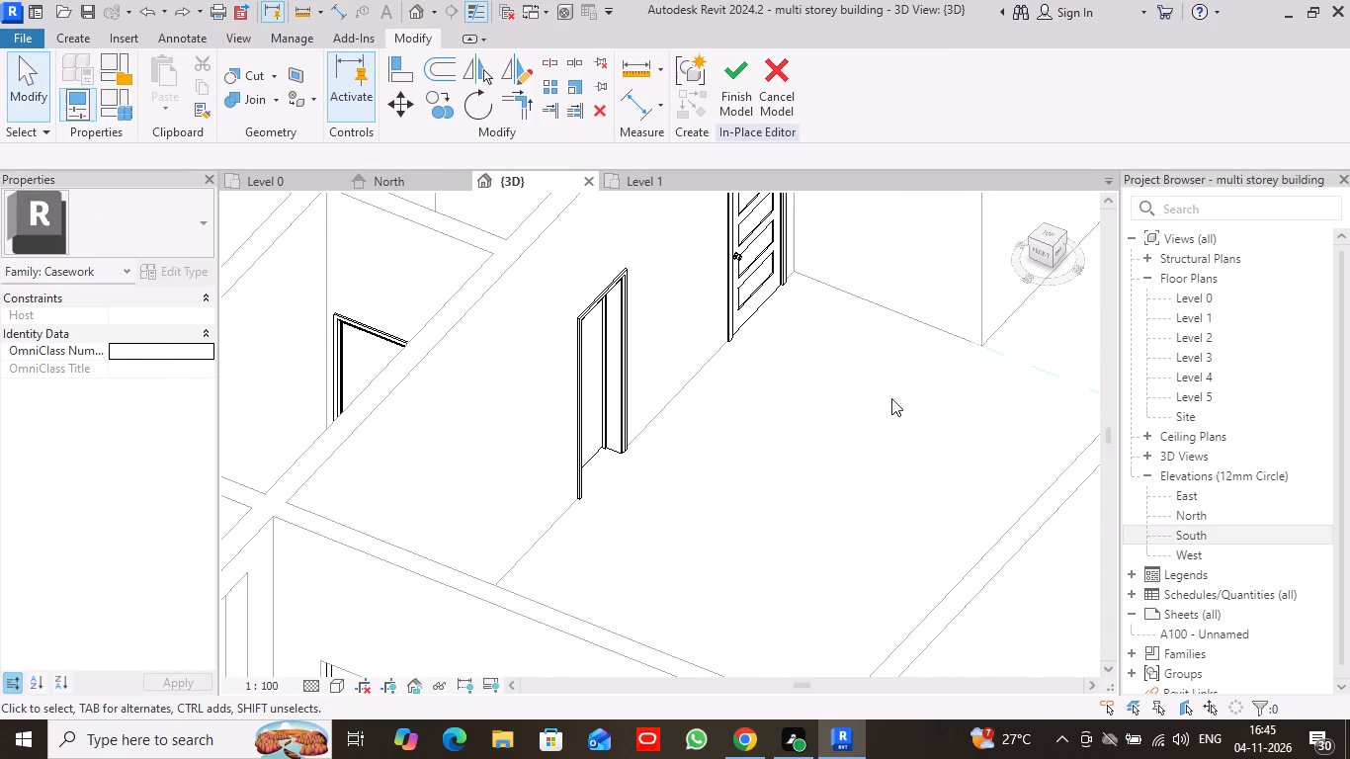
pyautogui.scroll(-7, 887, 403)
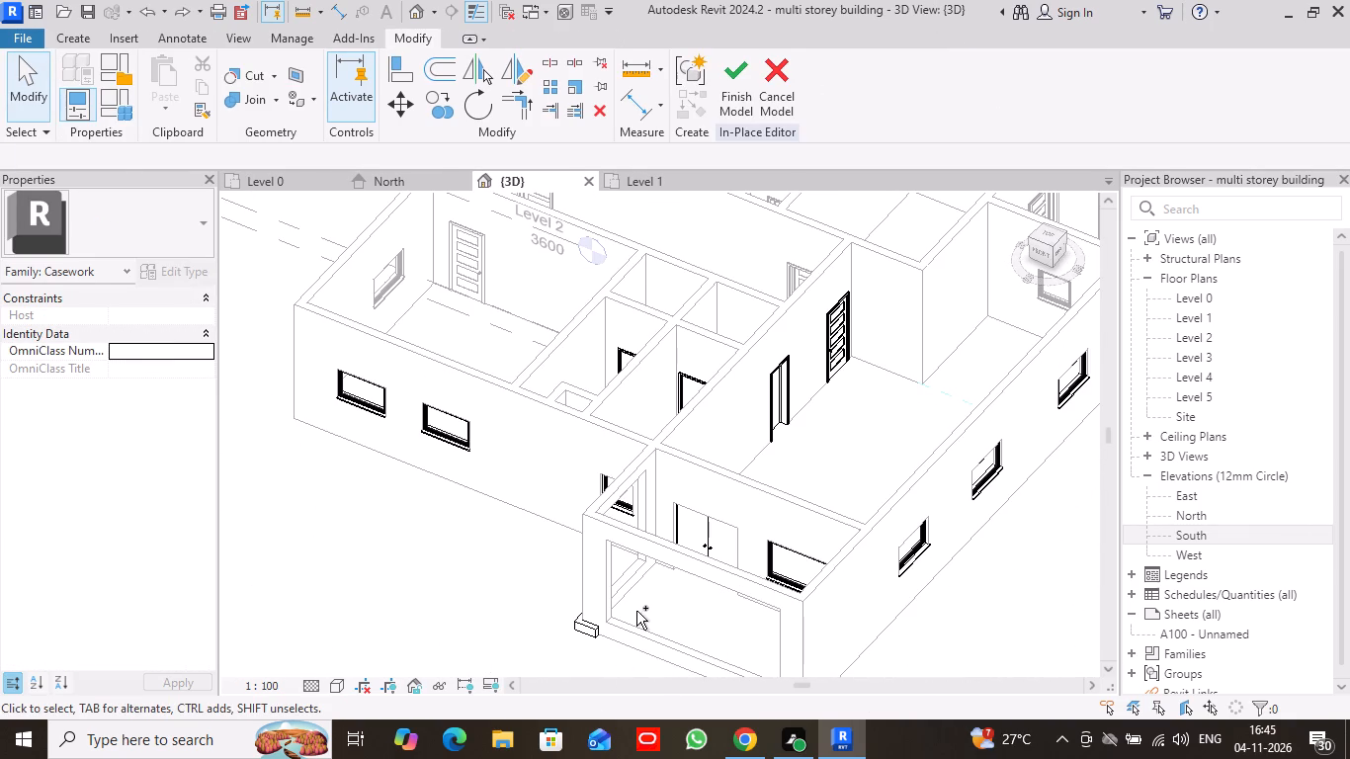
pyautogui.hotkey('ctrl', 'z')
# Undo the L-shaped profile's trims and sketch lines one after another until the extrusion sketch is empty.
pyautogui.scroll(-1, 823, 376)
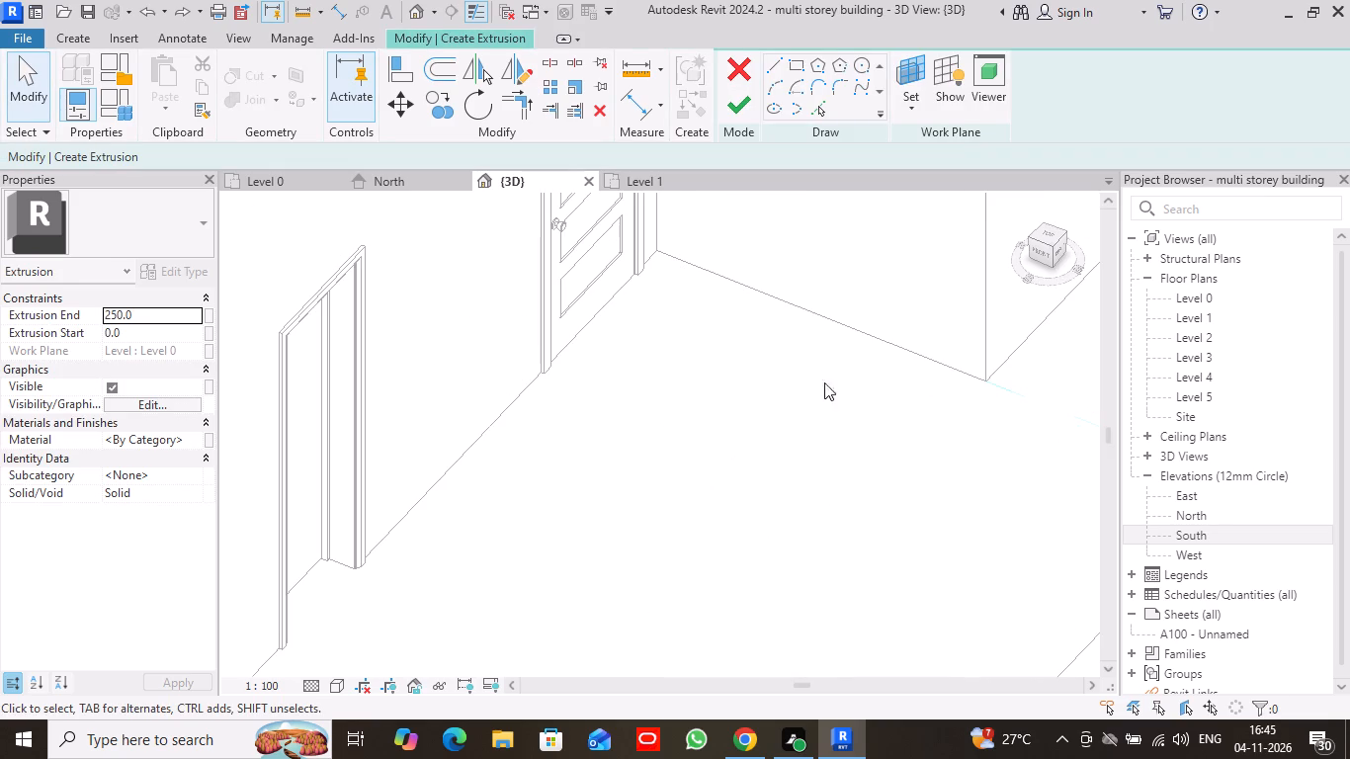
pyautogui.scroll(-4, 824, 382)
pyautogui.scroll(-6, 936, 429)
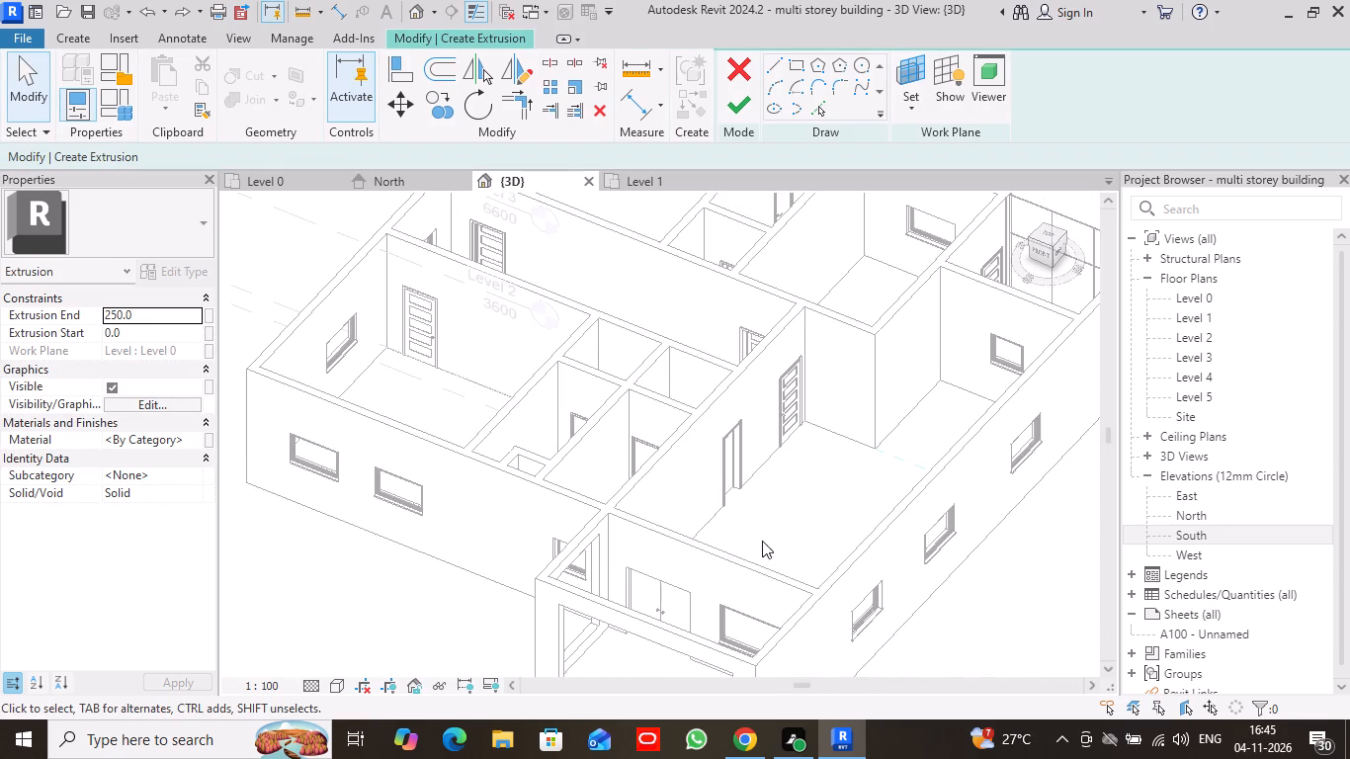
pyautogui.moveTo(769, 530); pyautogui.dragTo(777, 409, button='middle')
pyautogui.hotkey('ctrl', 'z')
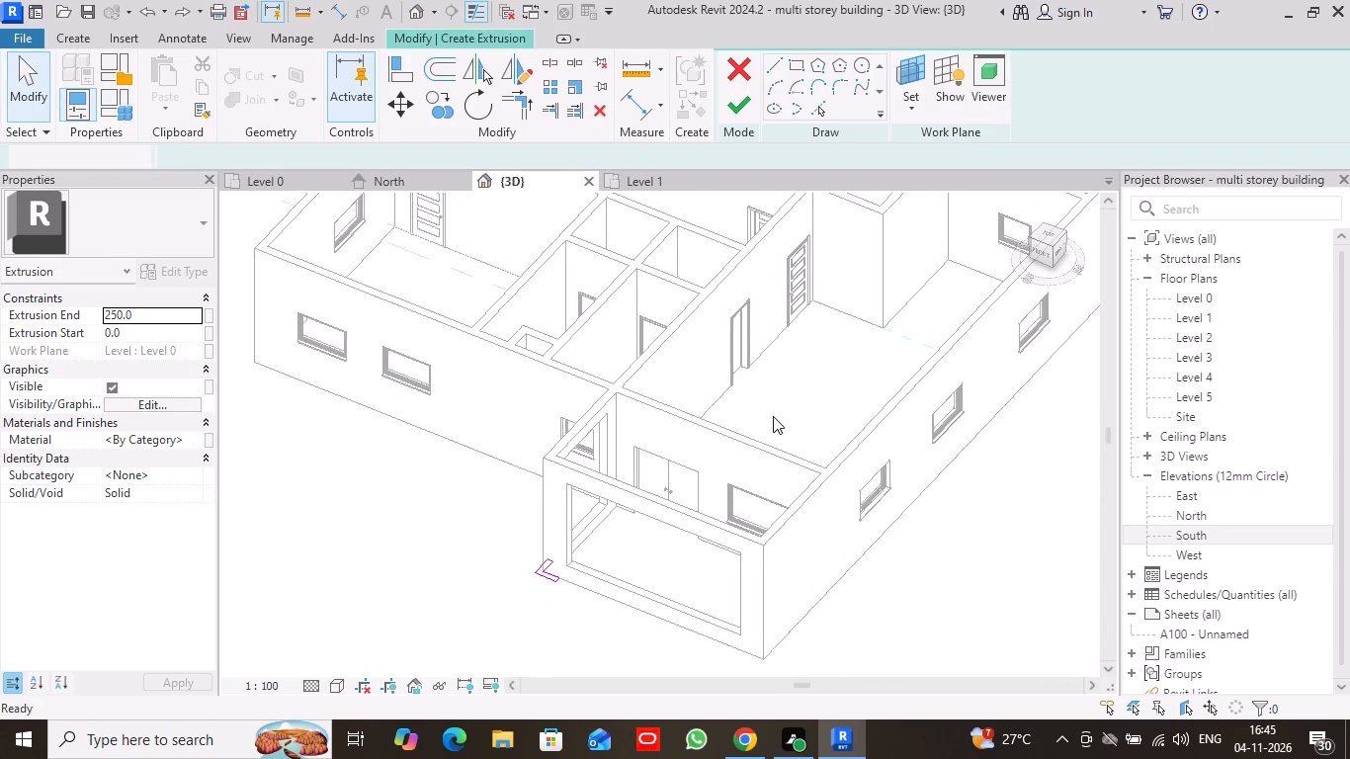
pyautogui.scroll(-7, 773, 416)
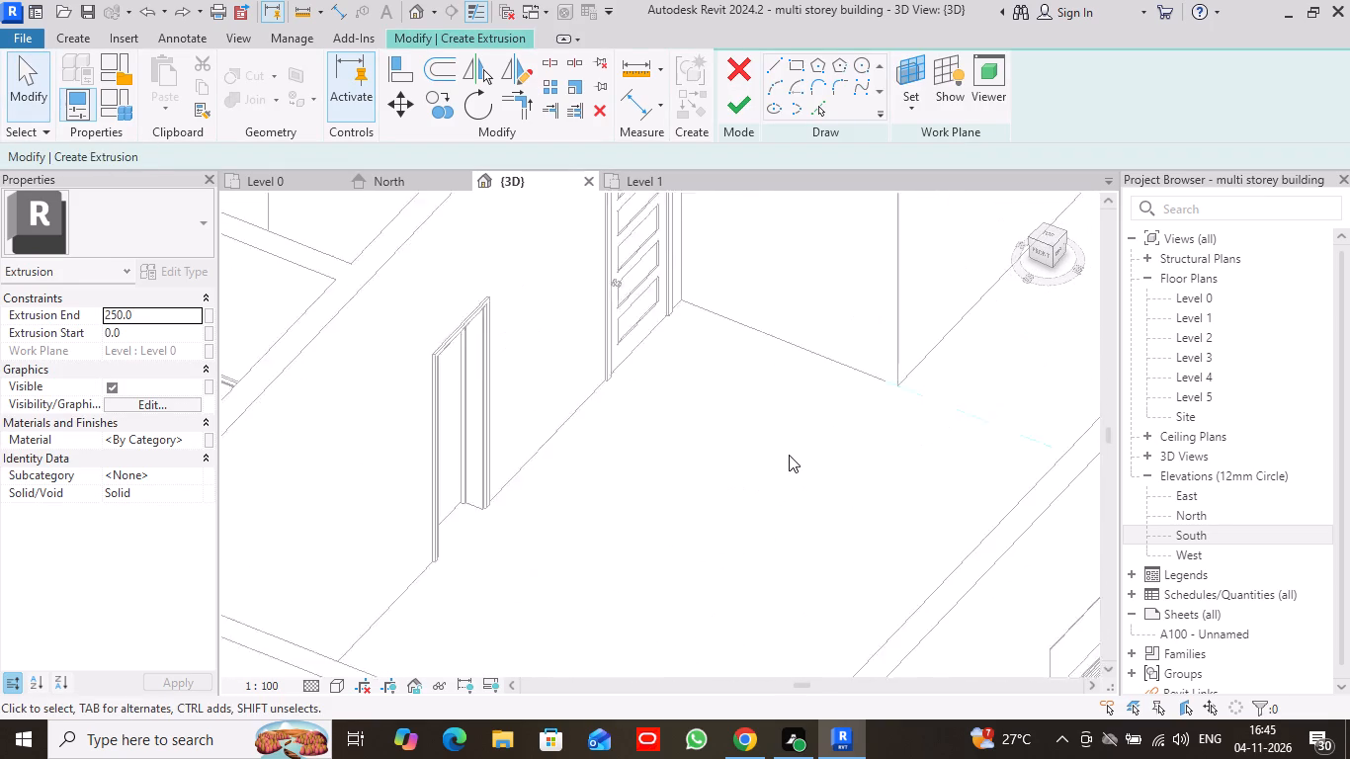
pyautogui.scroll(-6, 789, 455)
pyautogui.scroll(-1, 599, 672)
pyautogui.moveTo(603, 593); pyautogui.dragTo(682, 432, button='middle')
pyautogui.hotkey('ctrl', 'z')
pyautogui.hotkey('ctrl', 'z')
pyautogui.hotkey('ctrl', 'z')
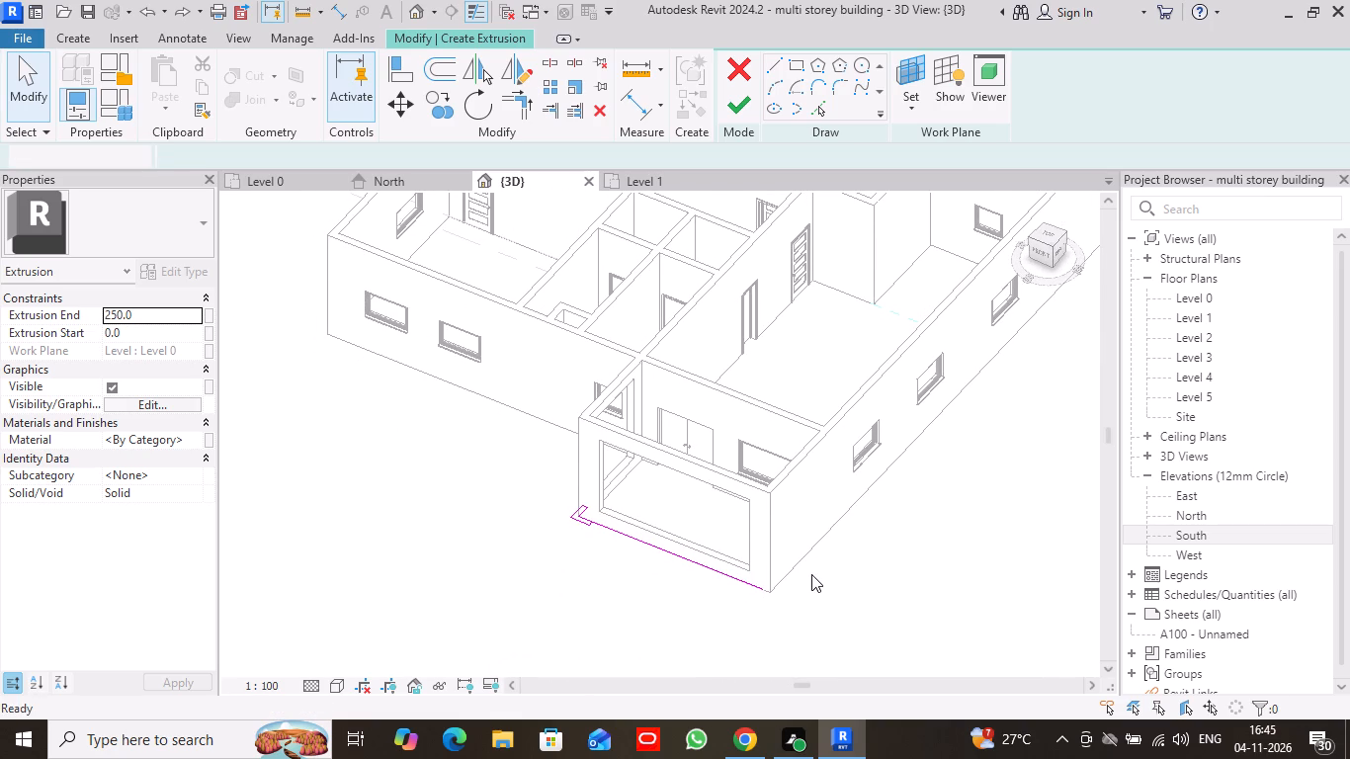
pyautogui.scroll(-12, 745, 559)
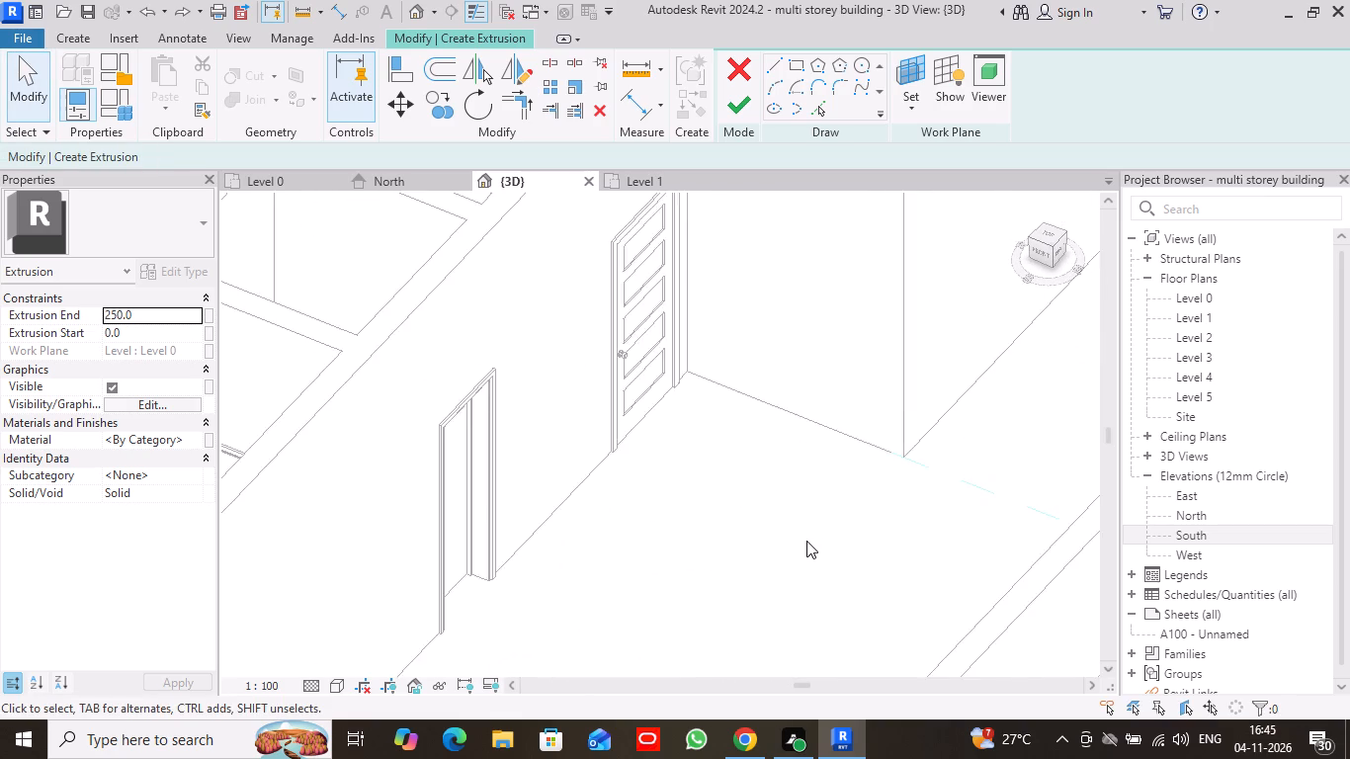
pyautogui.scroll(-2, 806, 541)
pyautogui.moveTo(778, 581); pyautogui.dragTo(821, 283, button='middle')
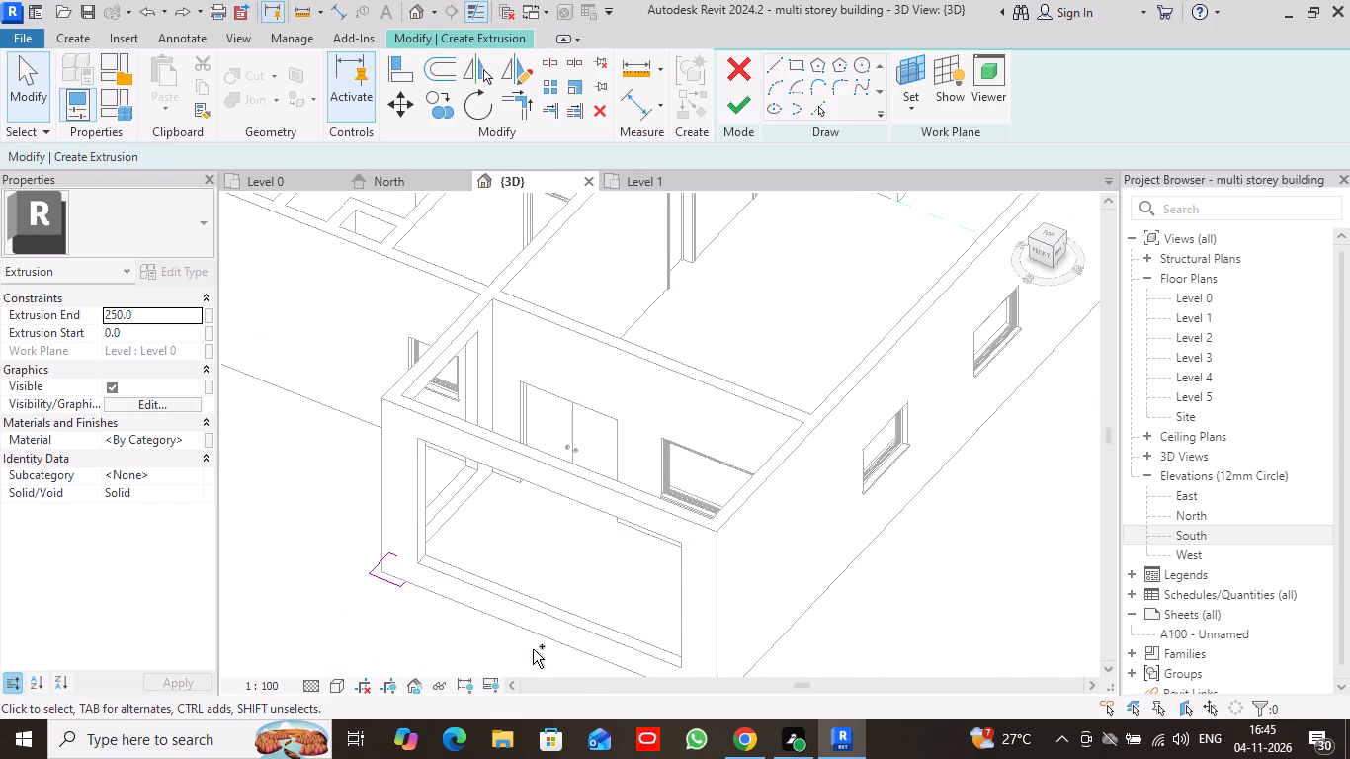
pyautogui.hotkey('ctrl', 'z')
pyautogui.hotkey('ctrl', 'z')
pyautogui.scroll(-6, 538, 627)
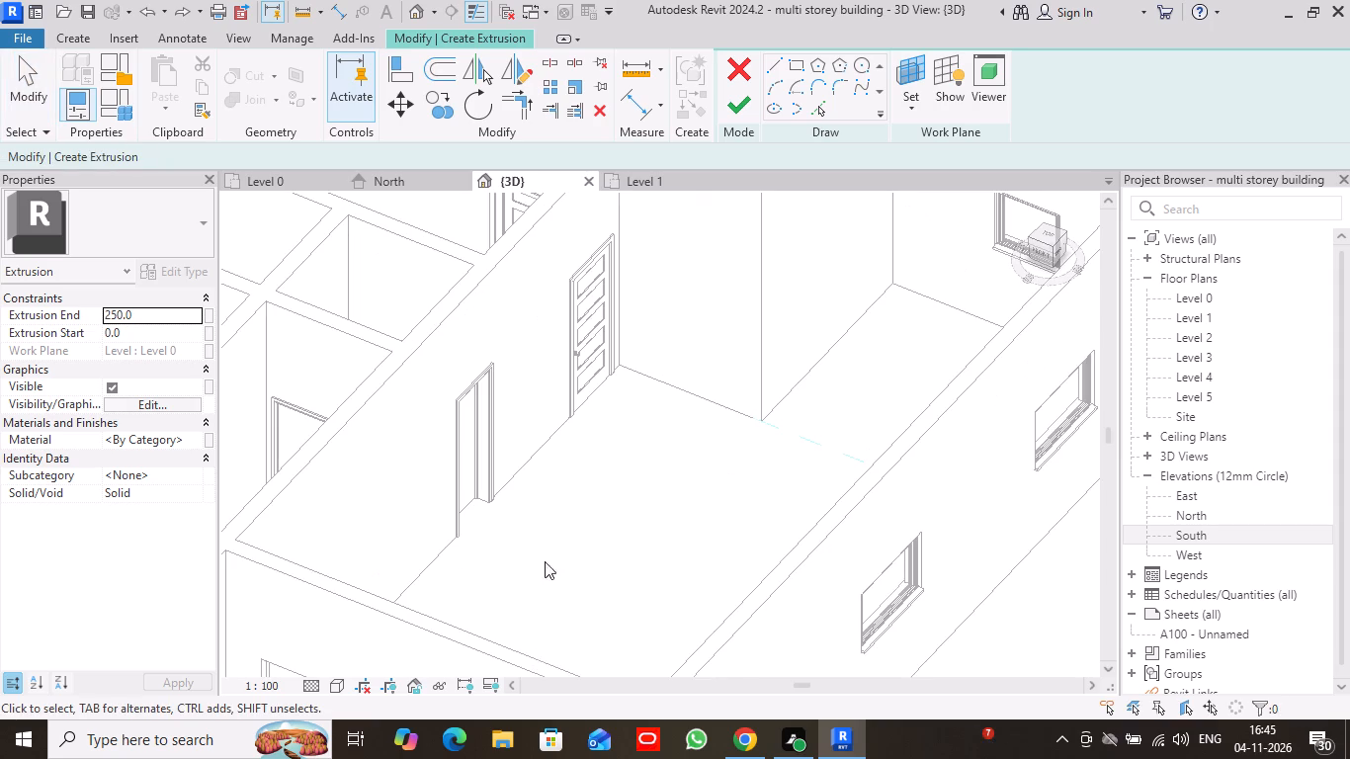
pyautogui.scroll(-9, 545, 561)
pyautogui.scroll(14, 500, 629)
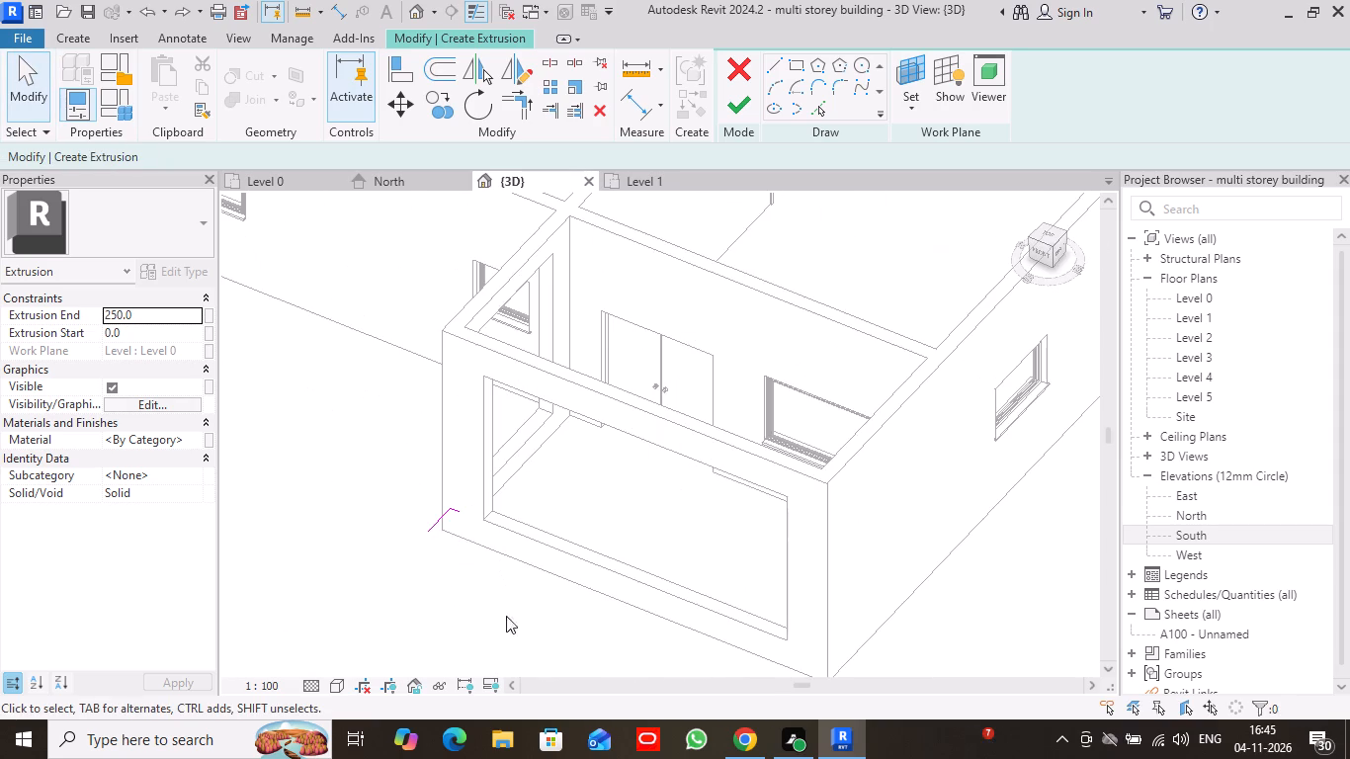
pyautogui.scroll(3, 419, 619)
pyautogui.hotkey('ctrl', 'z')
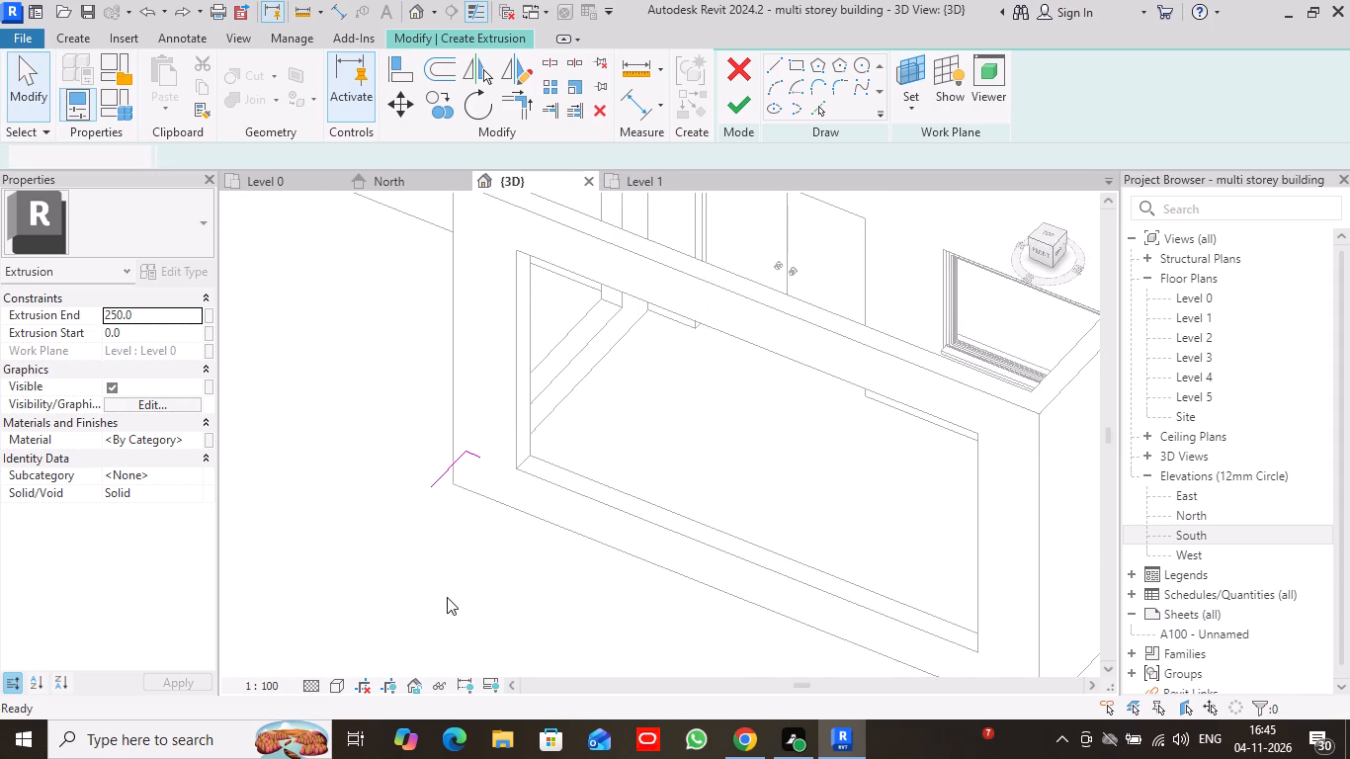
pyautogui.hotkey('ctrl', 'z')
# Examine the sit-out's corner at grid 13 in 3D, in the Level 1 plan and from the front.
pyautogui.scroll(-6, 447, 597)
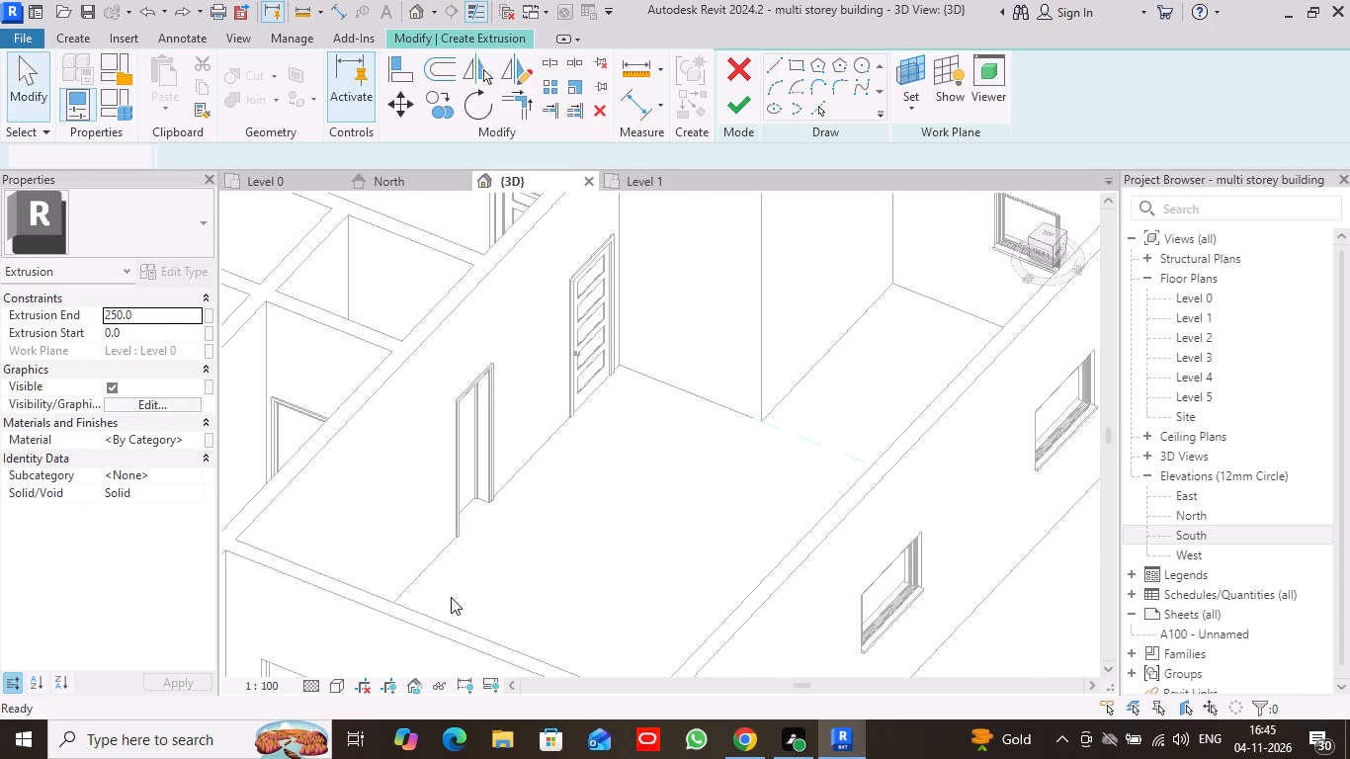
pyautogui.scroll(-8, 458, 598)
pyautogui.moveTo(385, 656); pyautogui.dragTo(449, 572, button='middle')
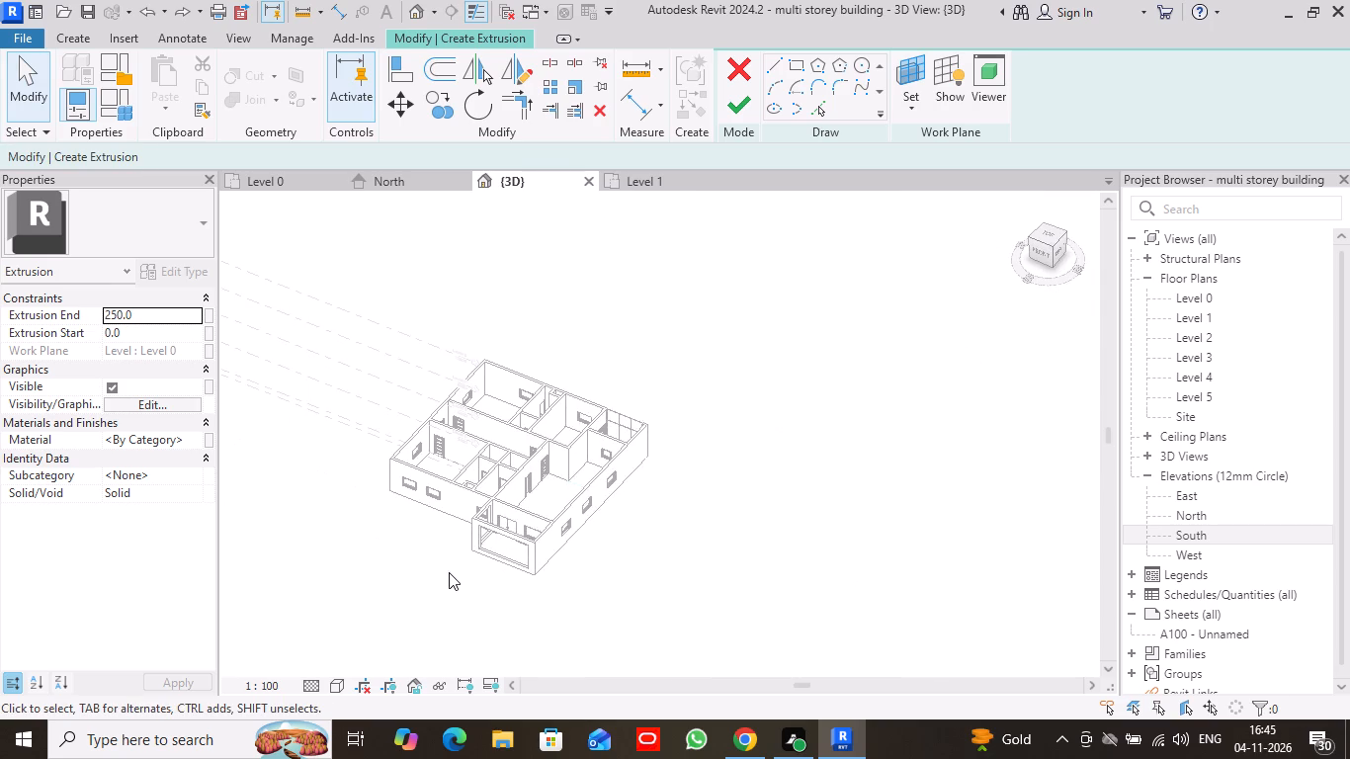
pyautogui.scroll(12, 449, 572)
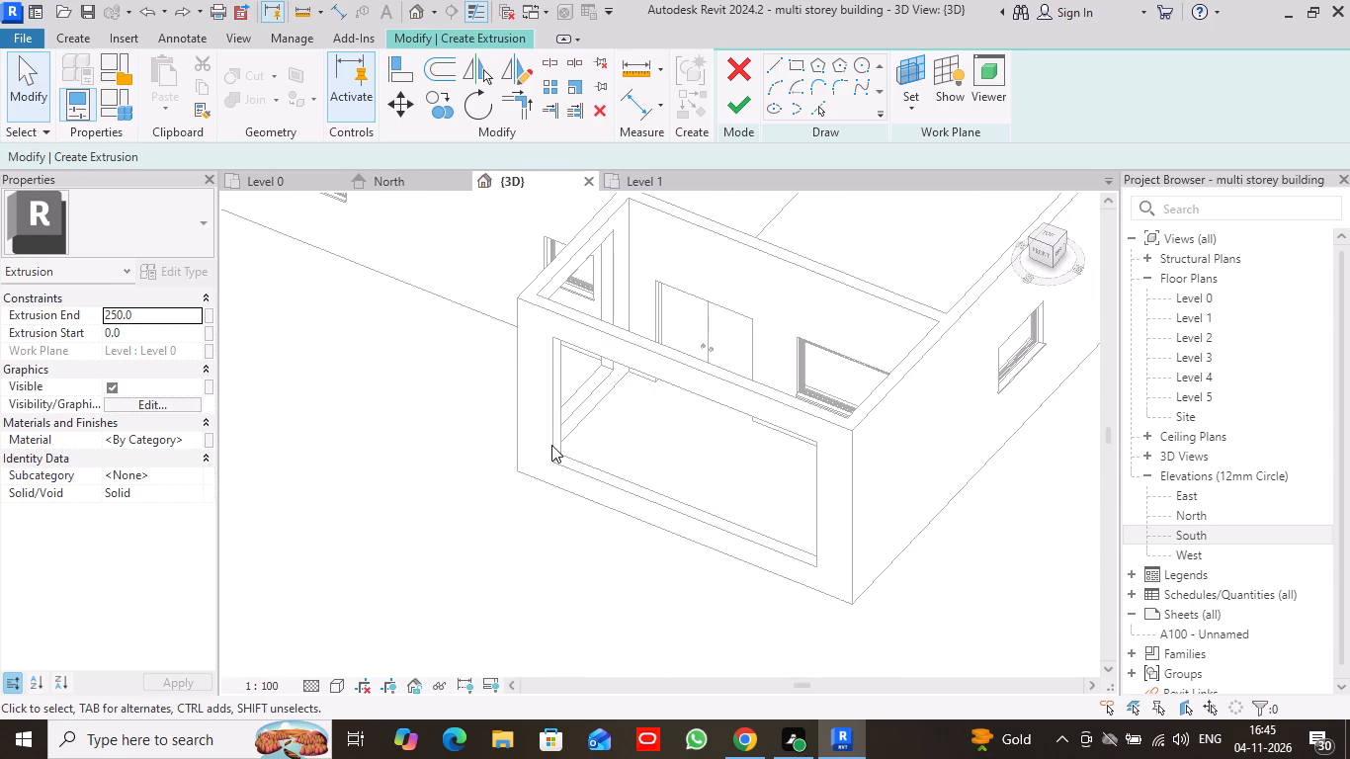
pyautogui.click(650, 186)
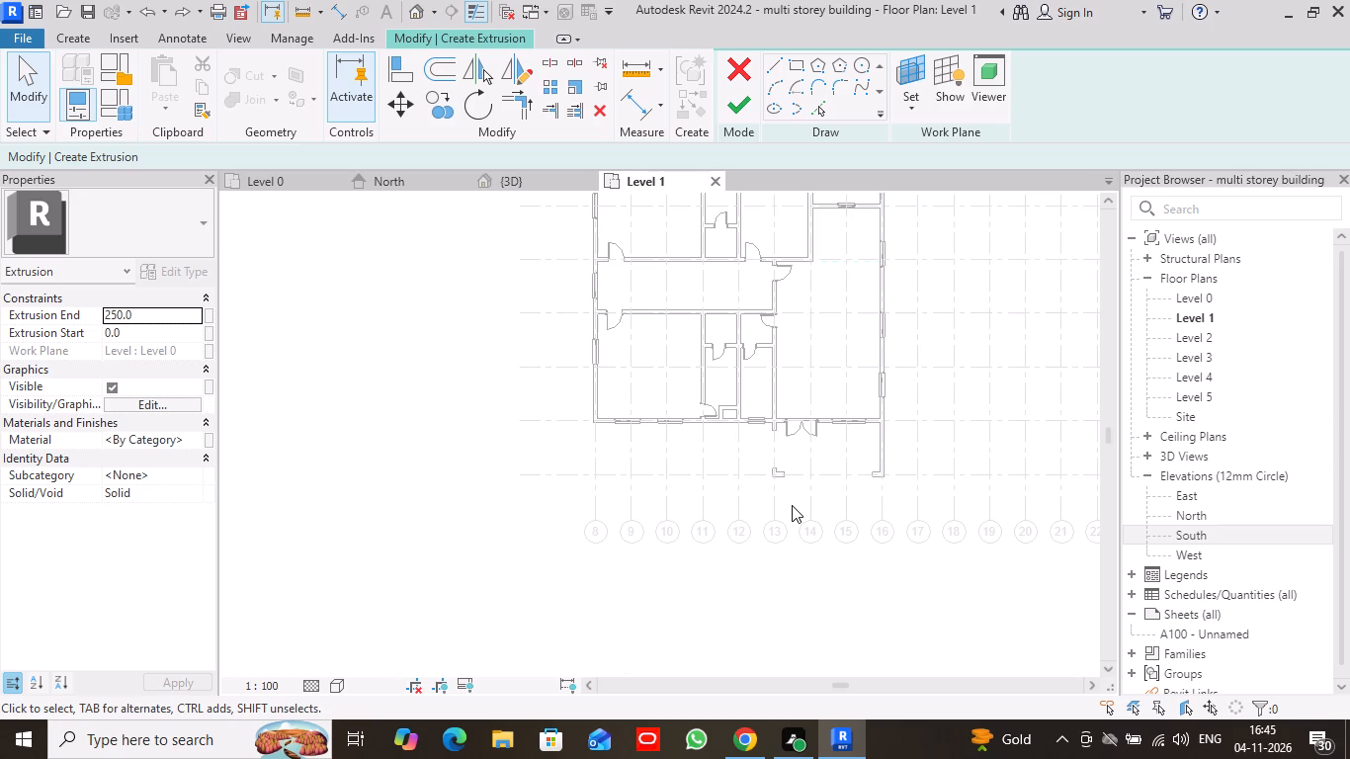
pyautogui.scroll(15, 792, 505)
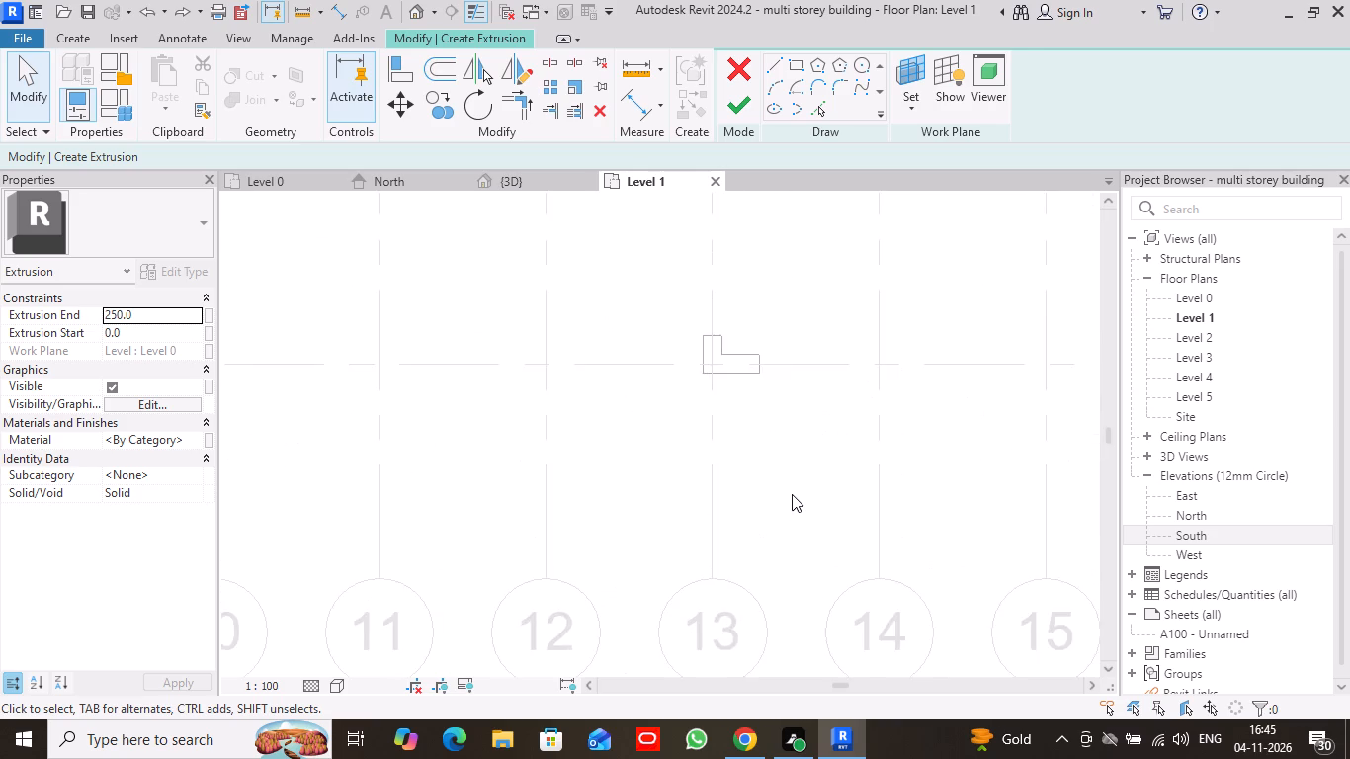
pyautogui.moveTo(776, 289); pyautogui.dragTo(756, 420, button='middle')
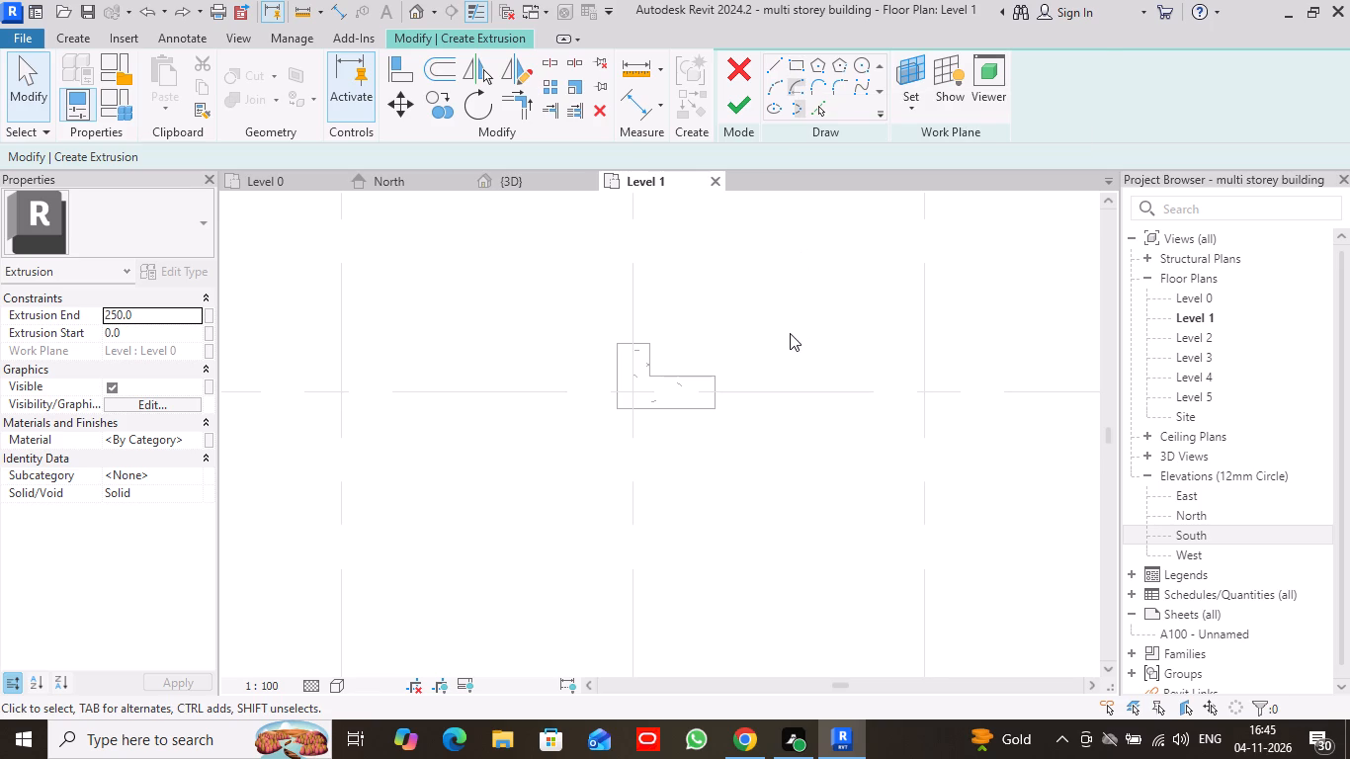
pyautogui.scroll(-2, 789, 334)
pyautogui.click(559, 188)
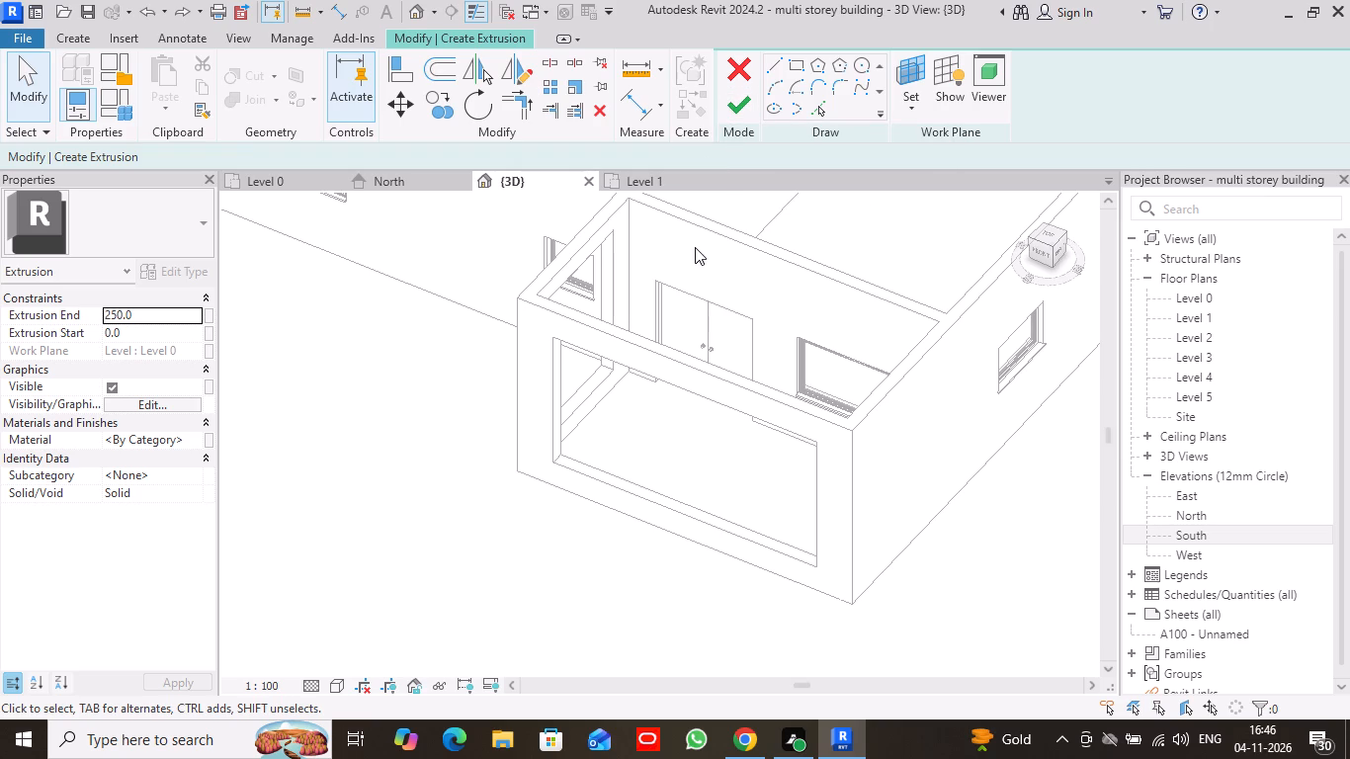
pyautogui.click(1042, 253)
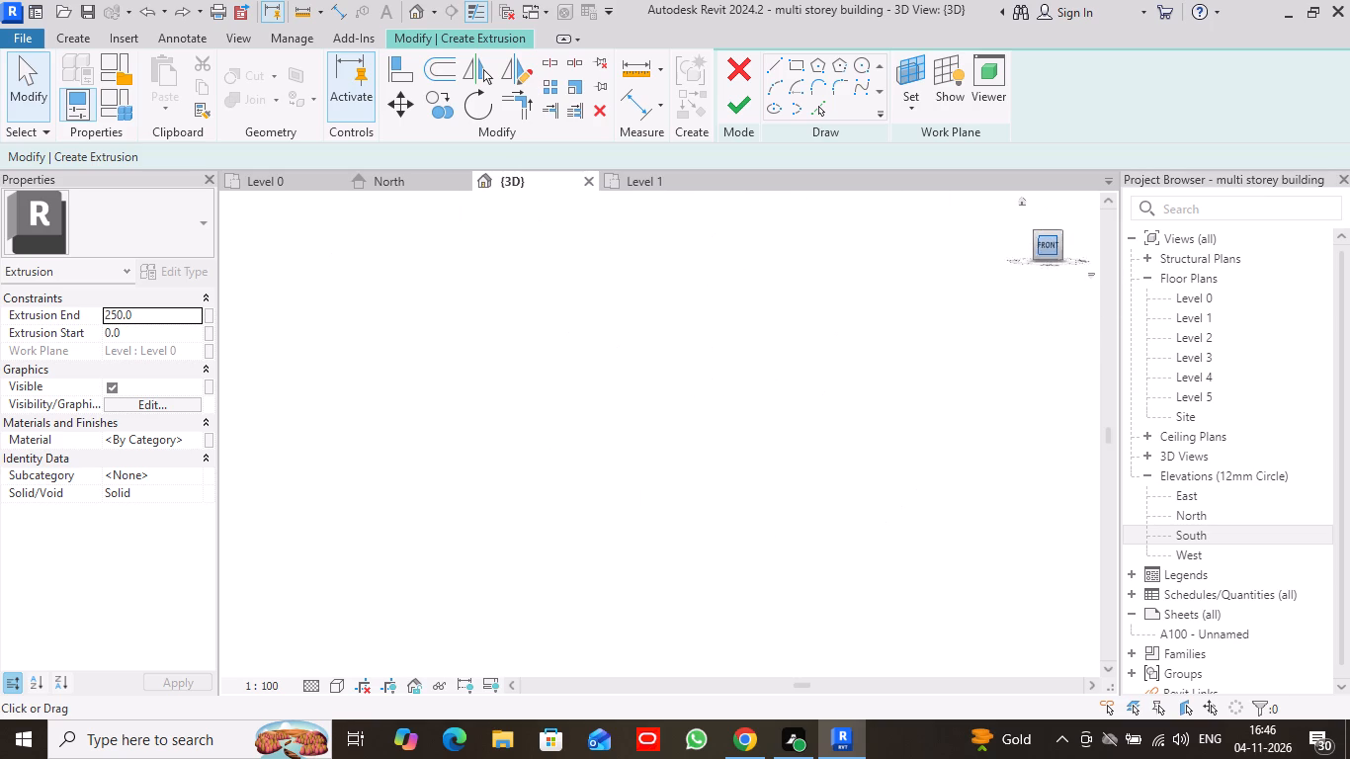
pyautogui.scroll(3, 852, 511)
pyautogui.scroll(-1, 858, 491)
pyautogui.scroll(4, 858, 491)
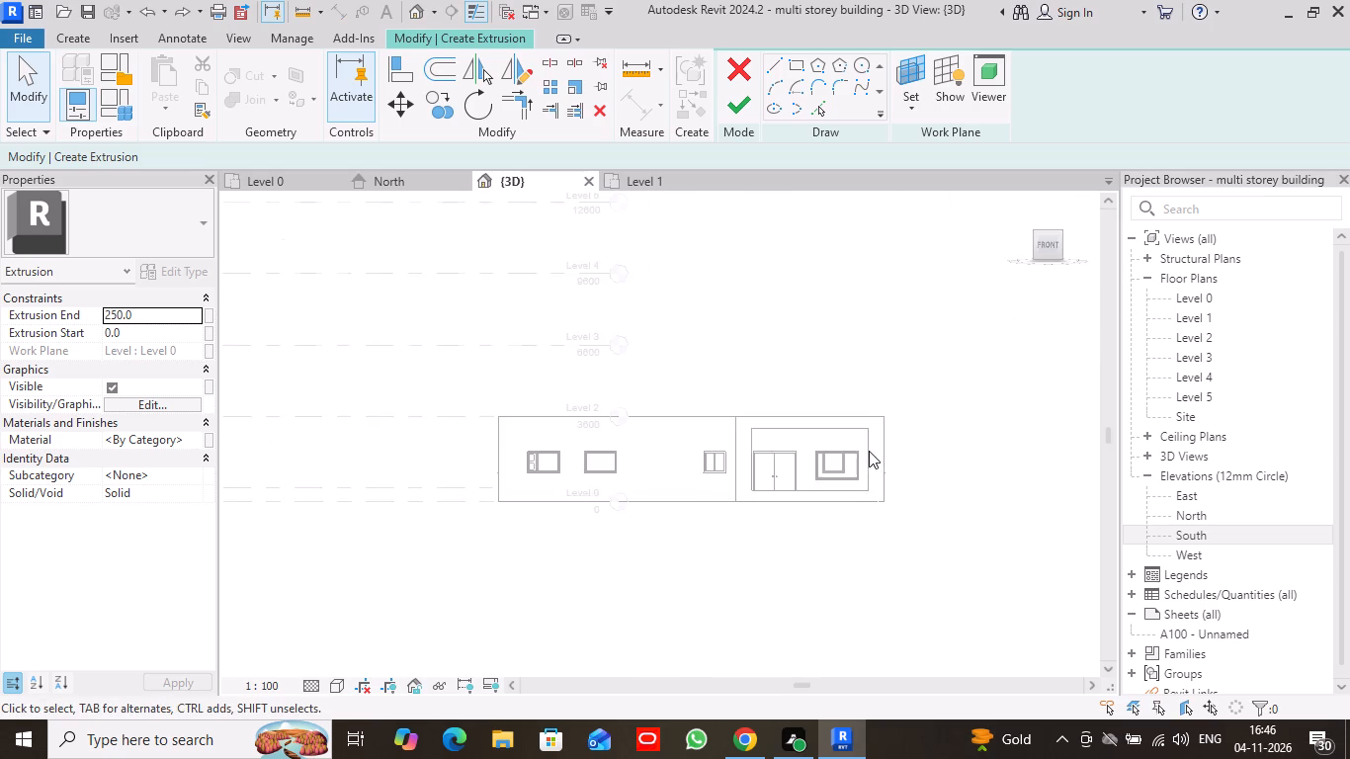
pyautogui.scroll(12, 869, 451)
pyautogui.moveTo(740, 588); pyautogui.dragTo(758, 634, button='middle')
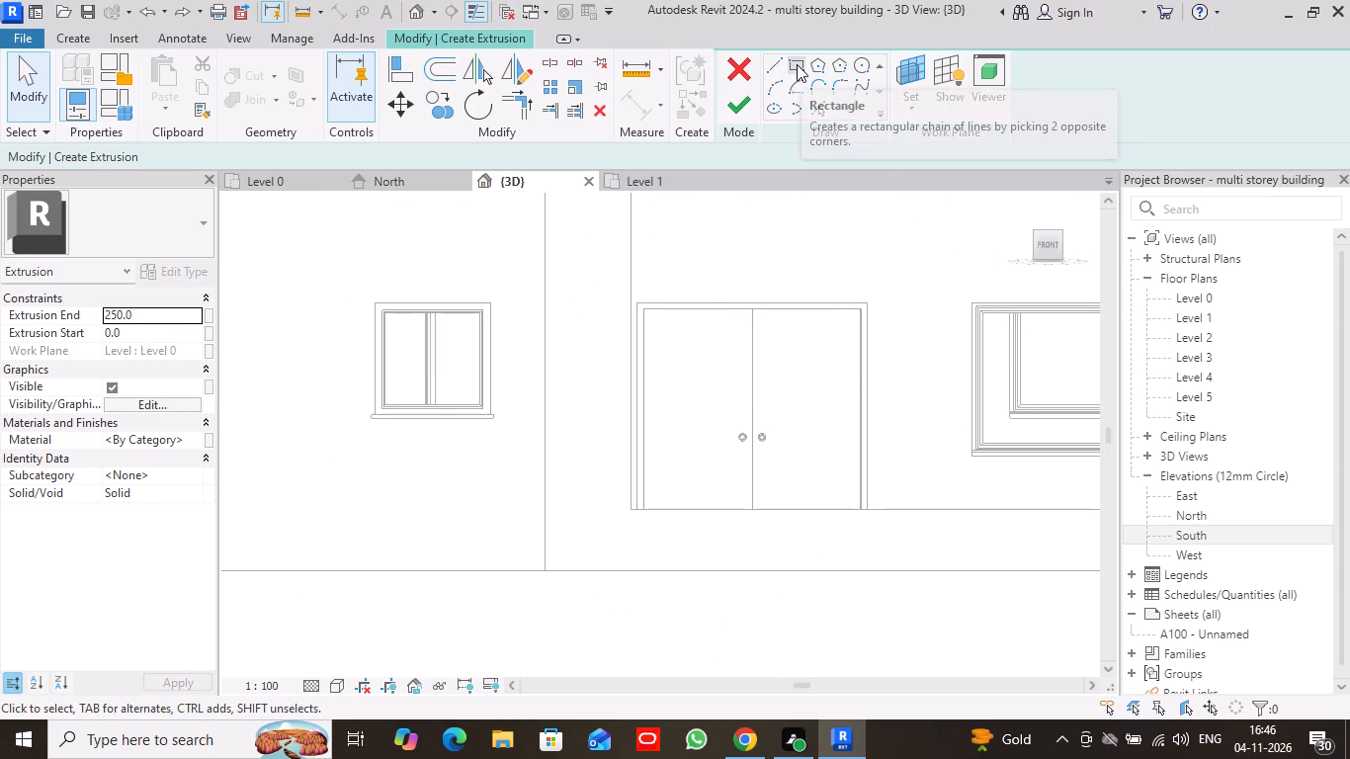
# Start the Line tool for a new 250 mm deep extrusion profile at the sit-out's outer corner on grid 13 in the Level 0 plan.
pyautogui.click(774, 70)
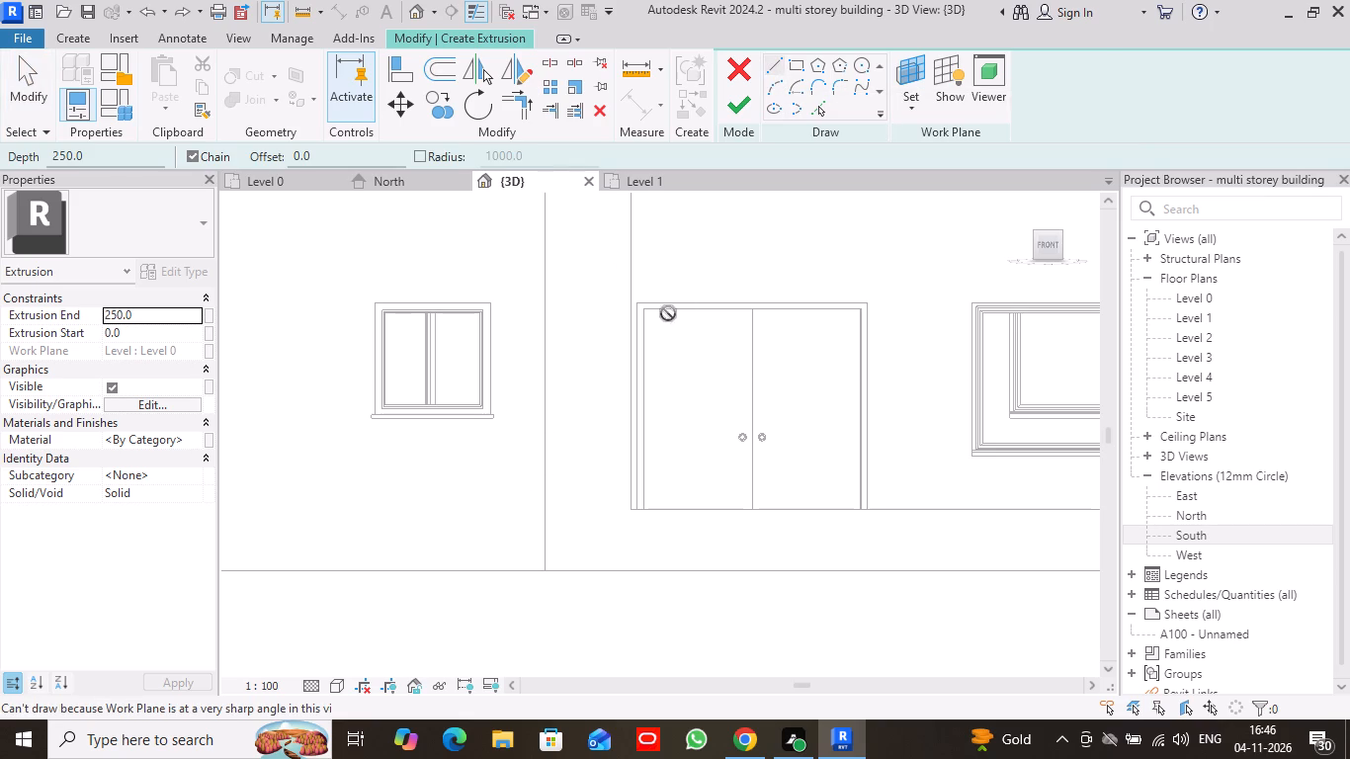
pyautogui.click(655, 180)
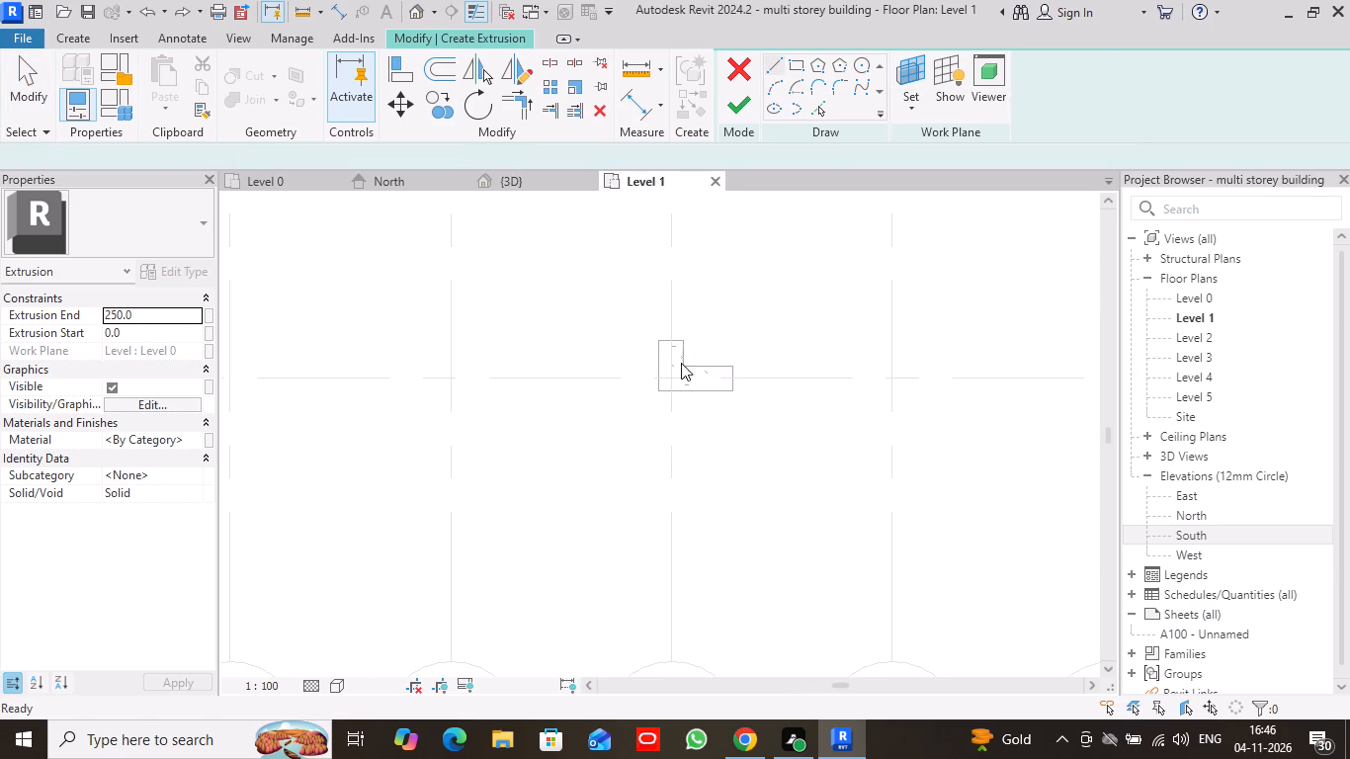
pyautogui.scroll(-2, 691, 439)
pyautogui.scroll(4, 709, 471)
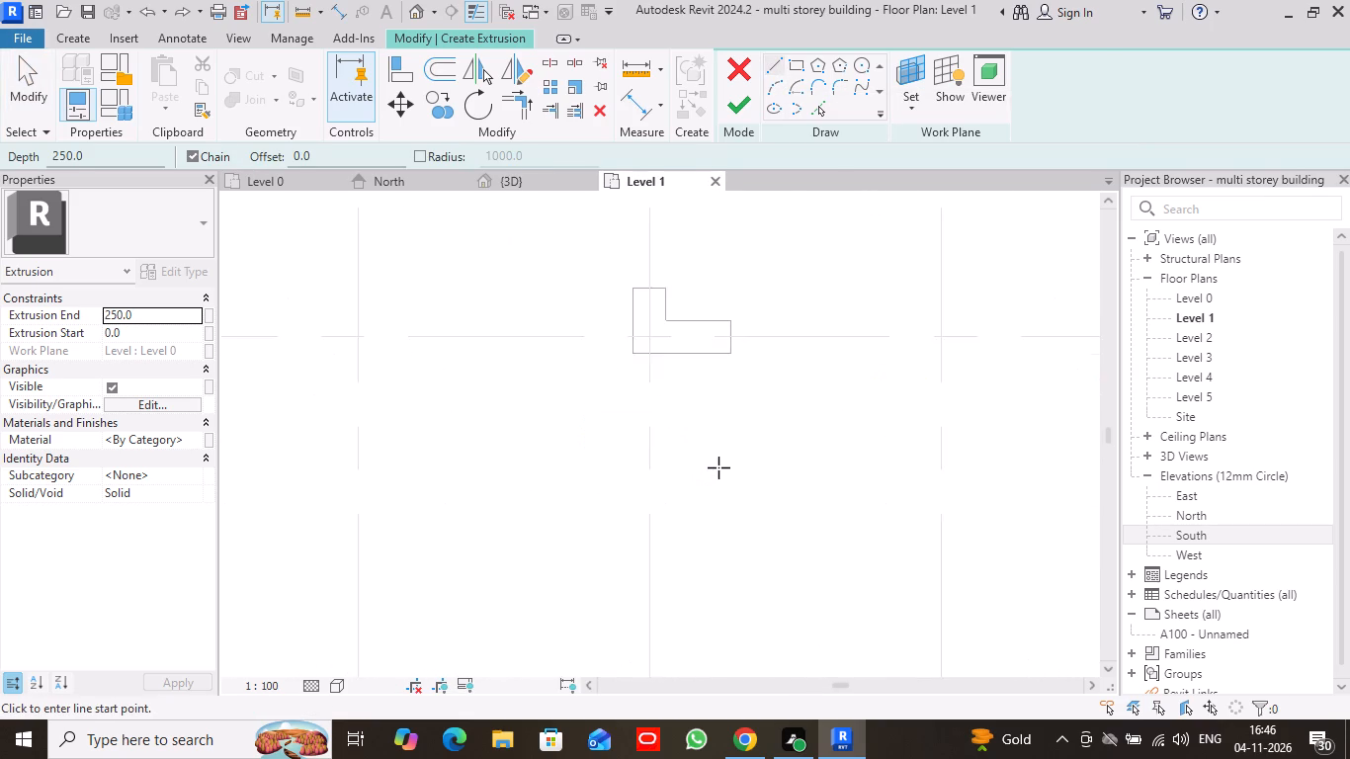
pyautogui.scroll(1, 718, 467)
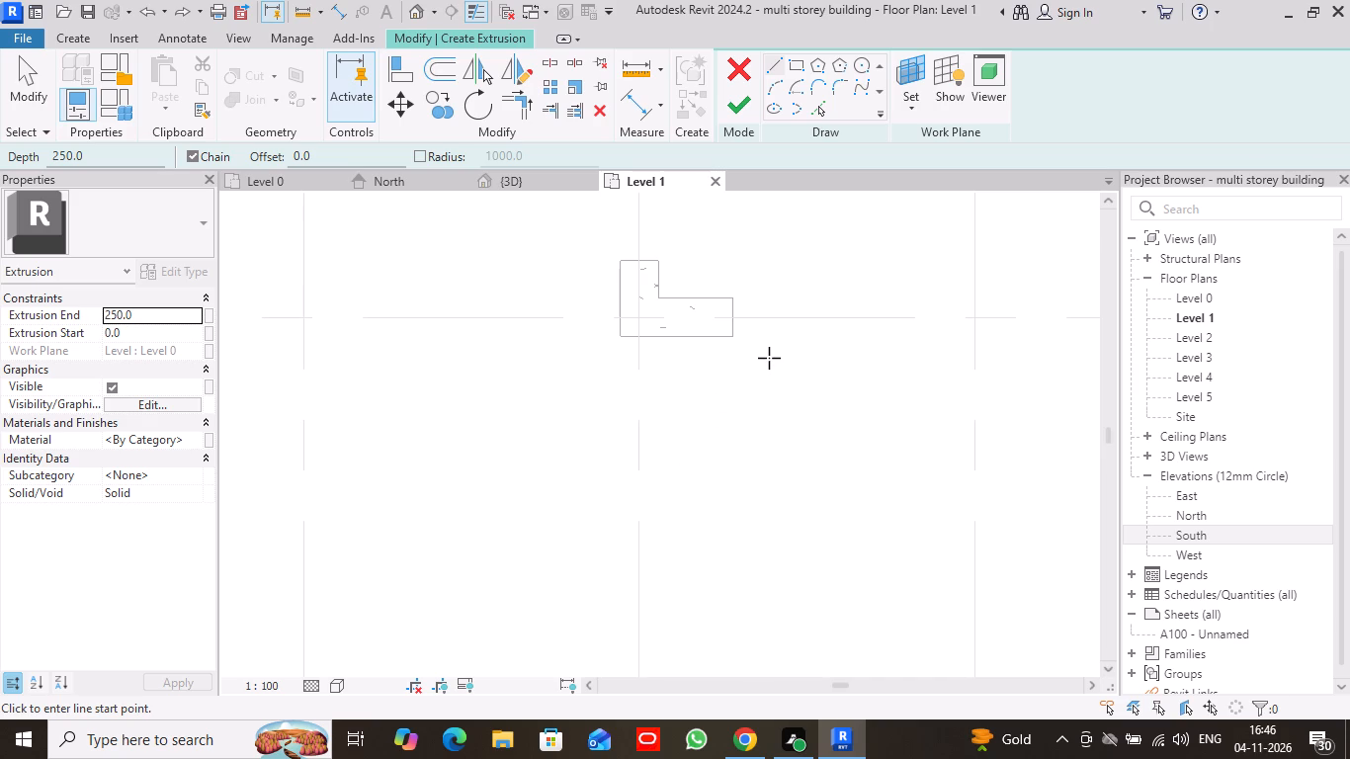
pyautogui.click(283, 177)
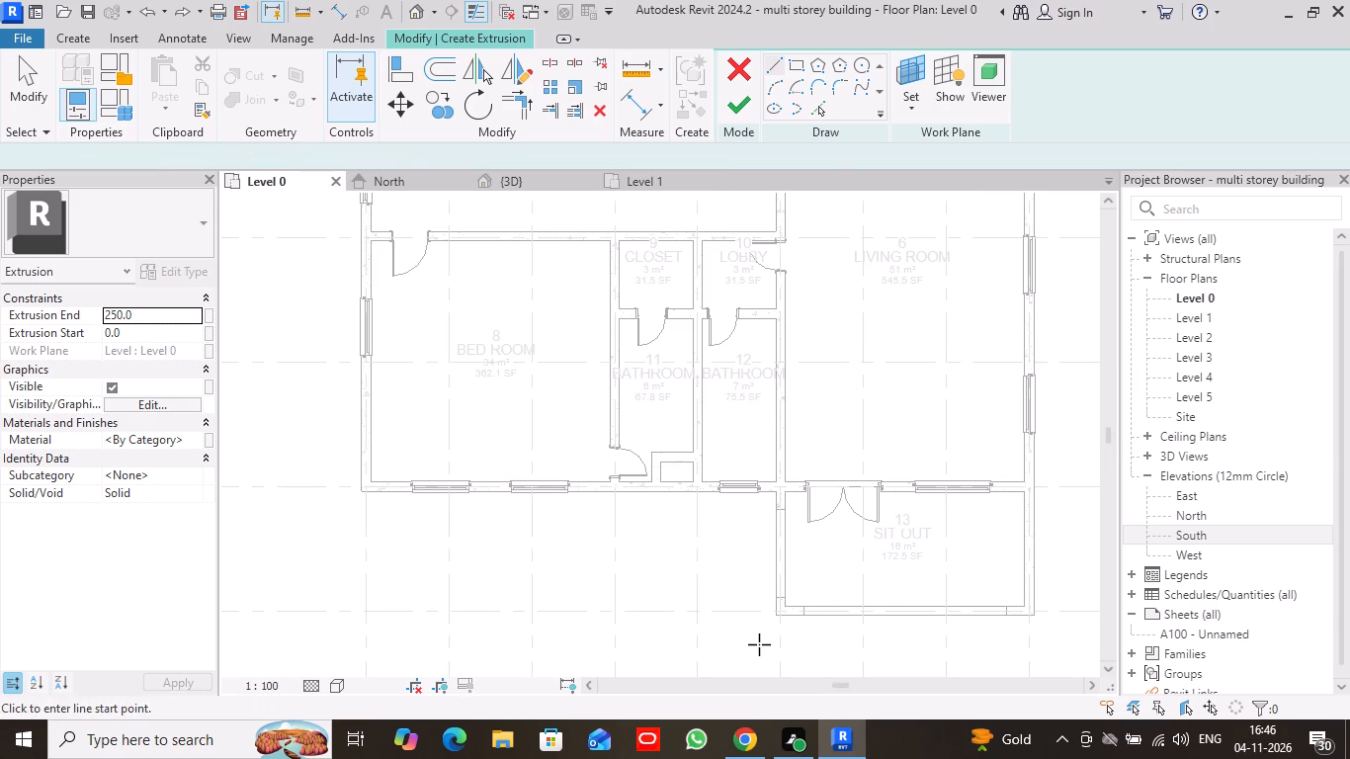
pyautogui.scroll(9, 759, 642)
pyautogui.moveTo(841, 632); pyautogui.dragTo(644, 505, button='middle')
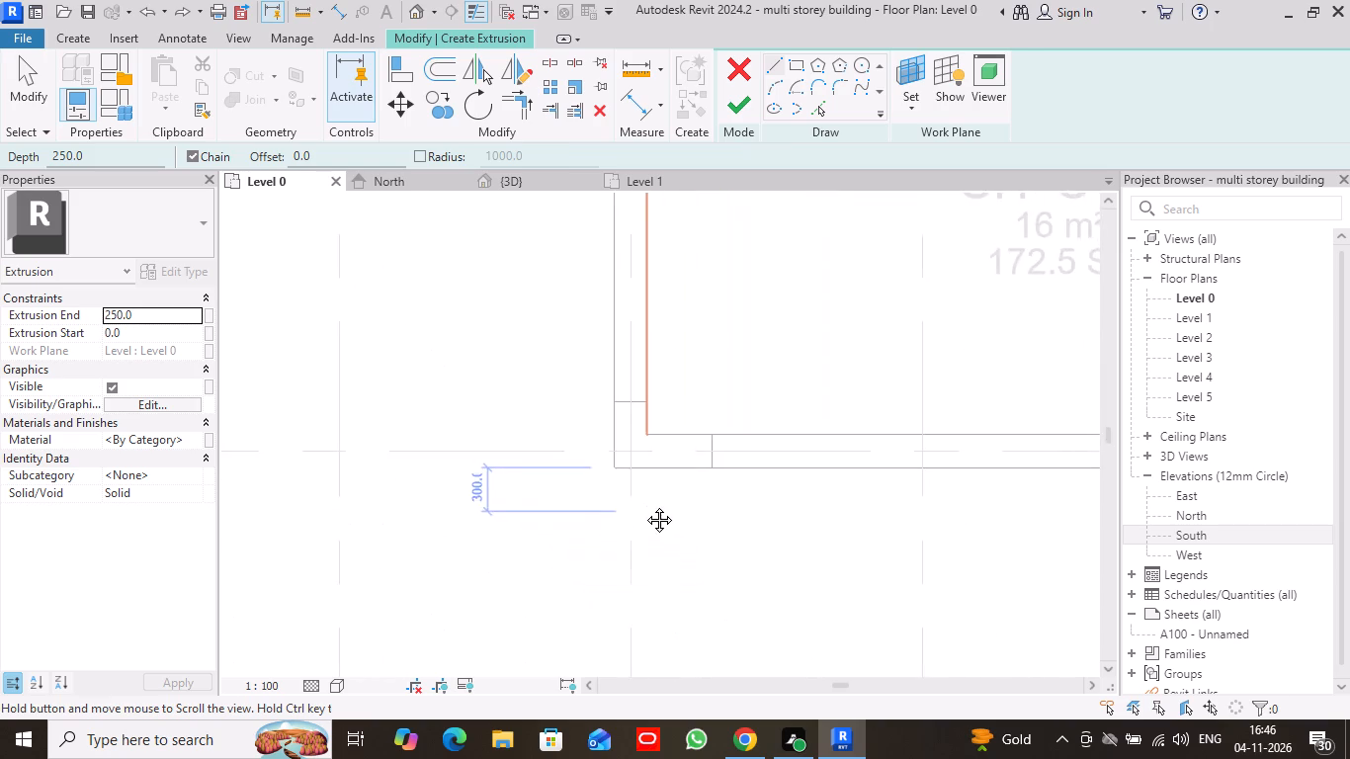
pyautogui.moveTo(644, 505); pyautogui.dragTo(604, 487, button='middle')
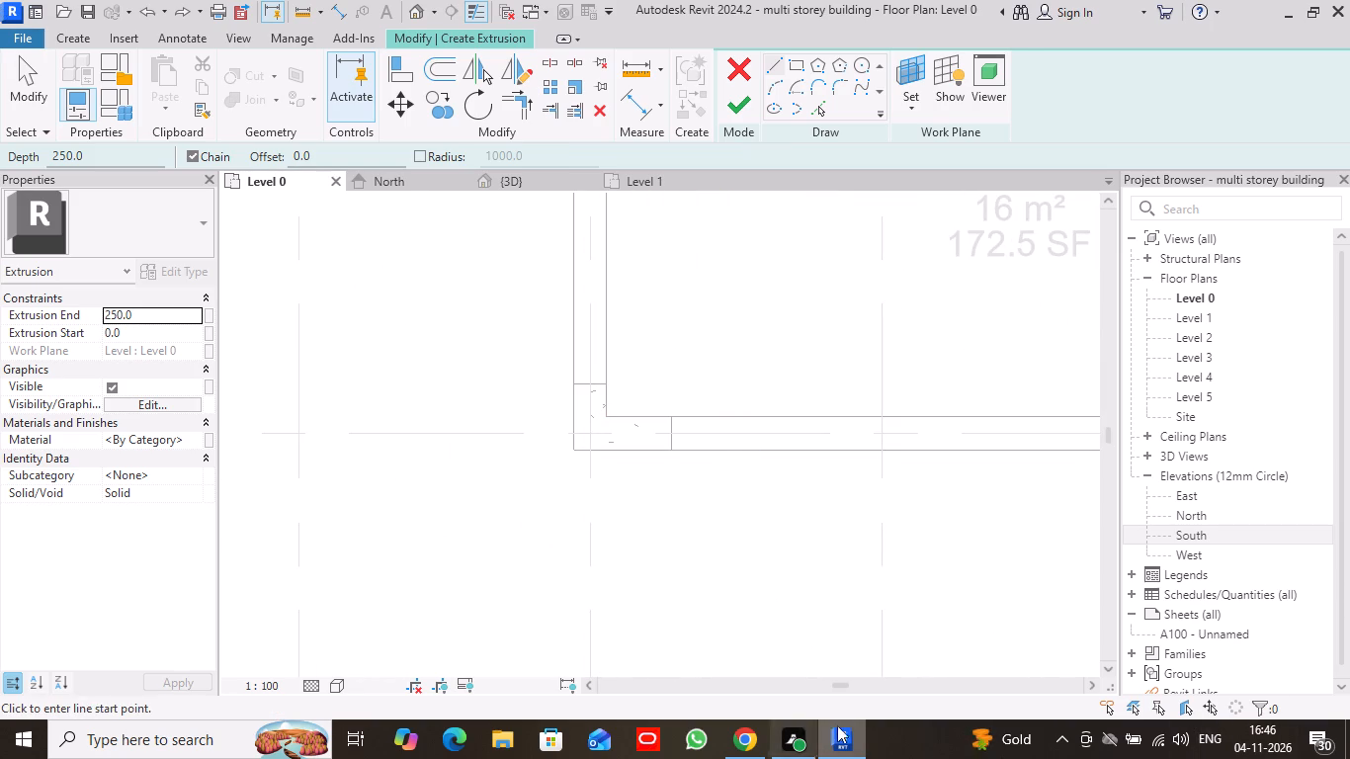
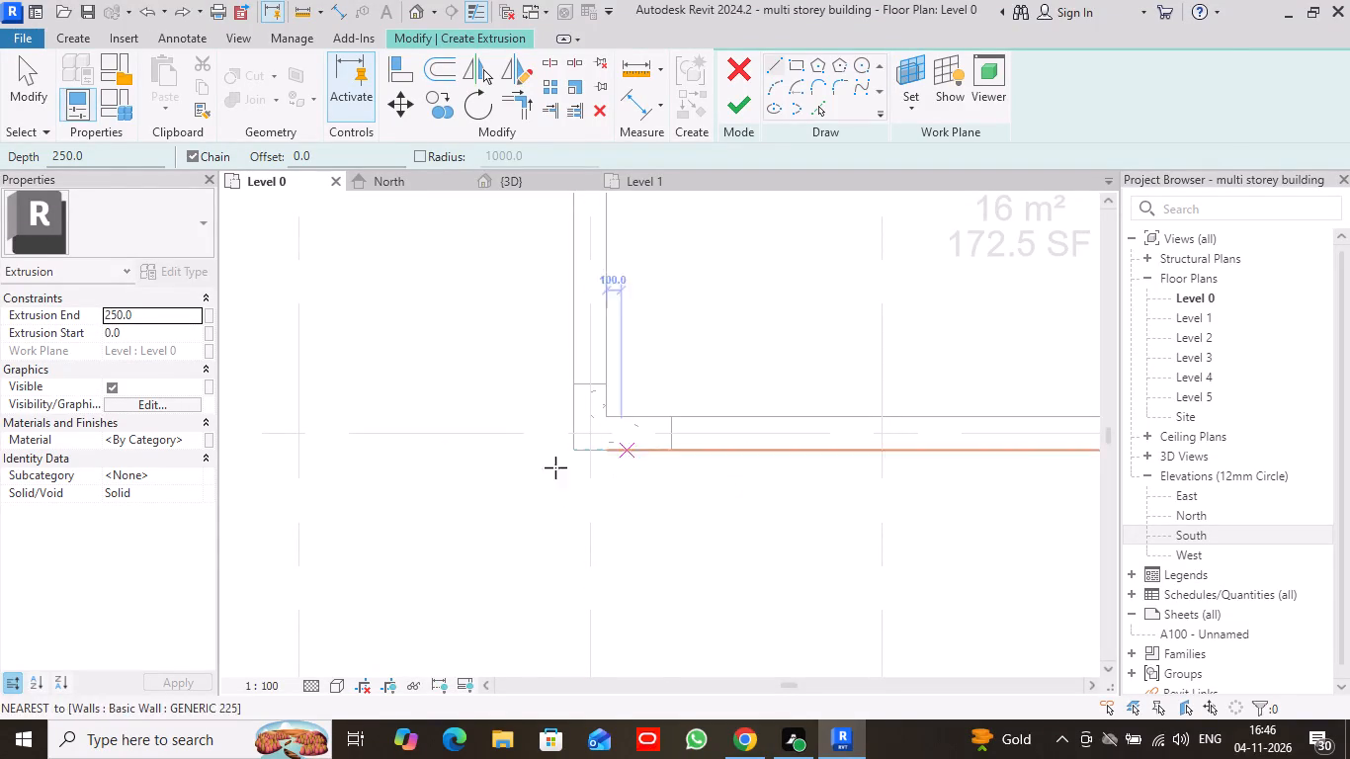
# Examine the sit-out's walls and openings in the North, West and South elevations, keeping only the South elevation open.
pyautogui.click(433, 189)
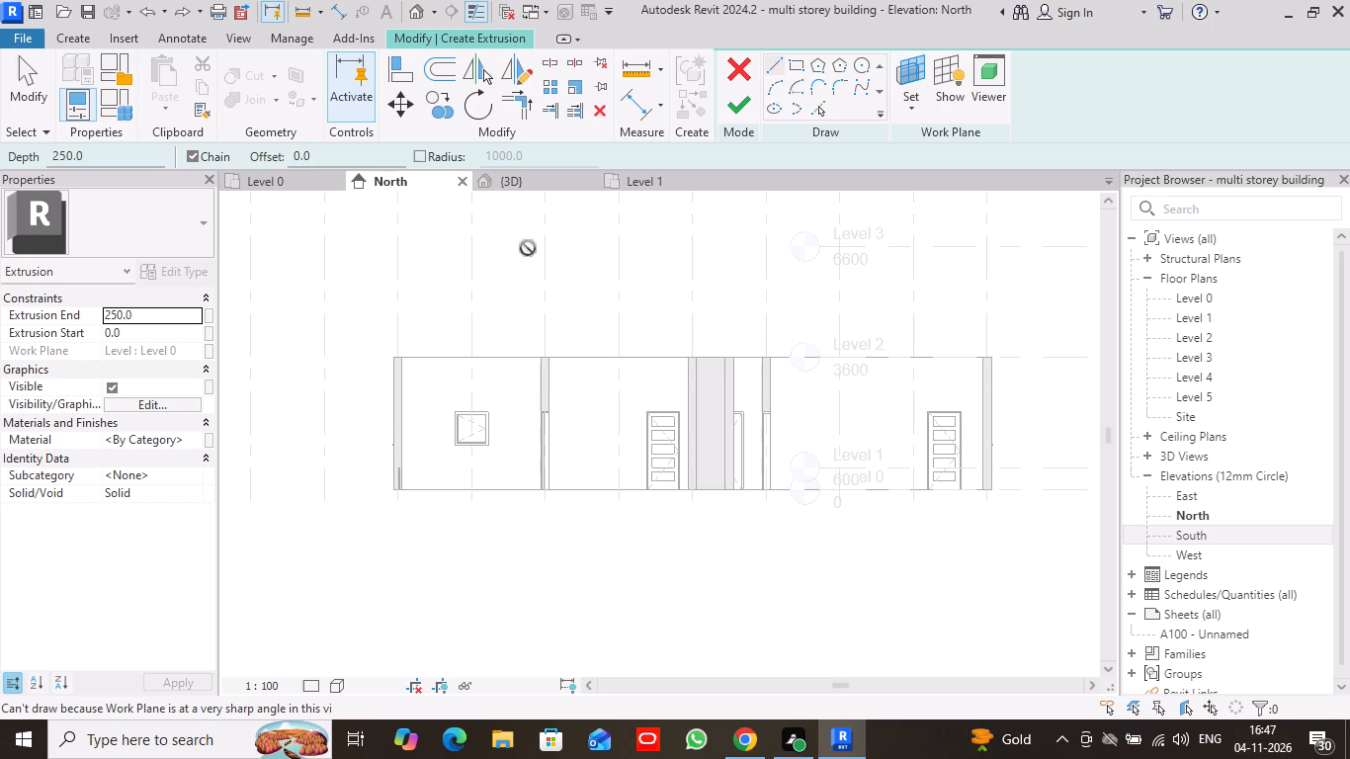
pyautogui.doubleClick(1201, 561)
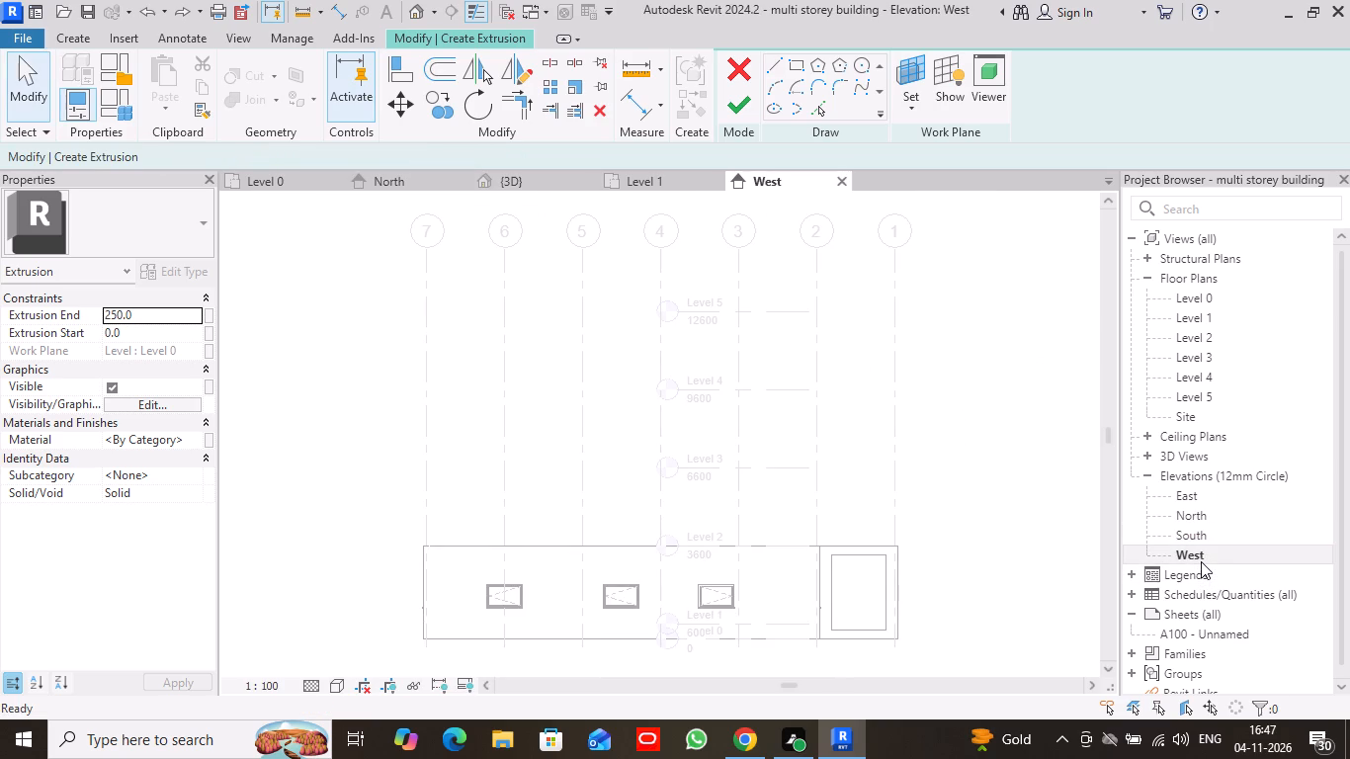
pyautogui.doubleClick(1188, 533)
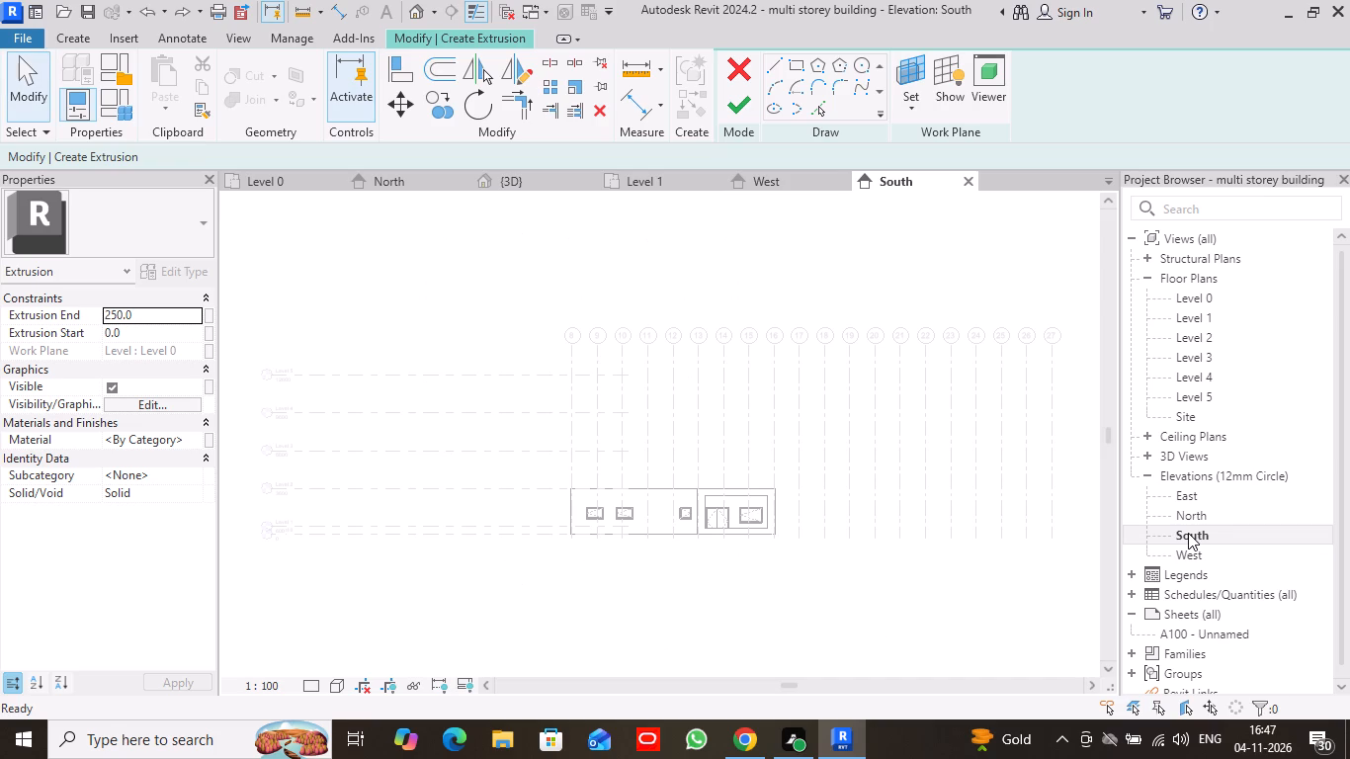
pyautogui.scroll(5, 769, 540)
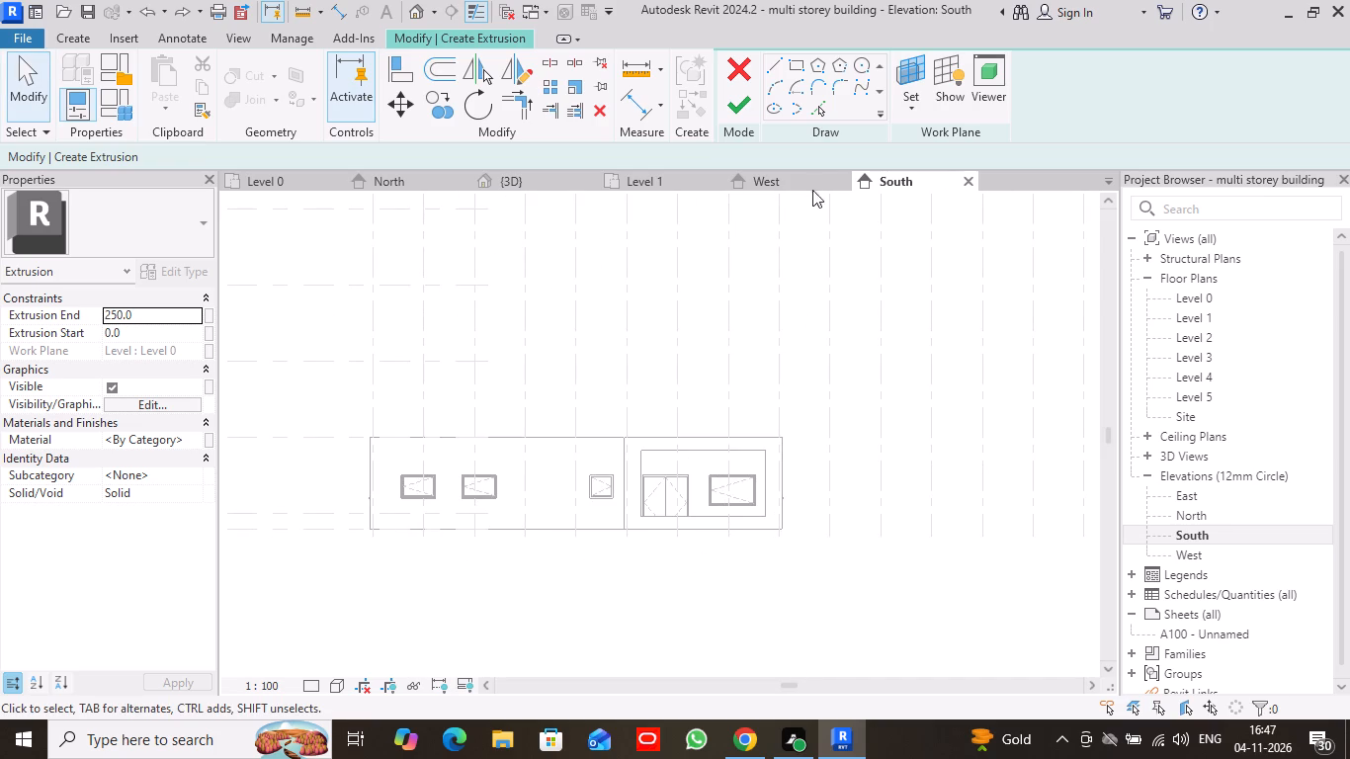
pyautogui.click(839, 179)
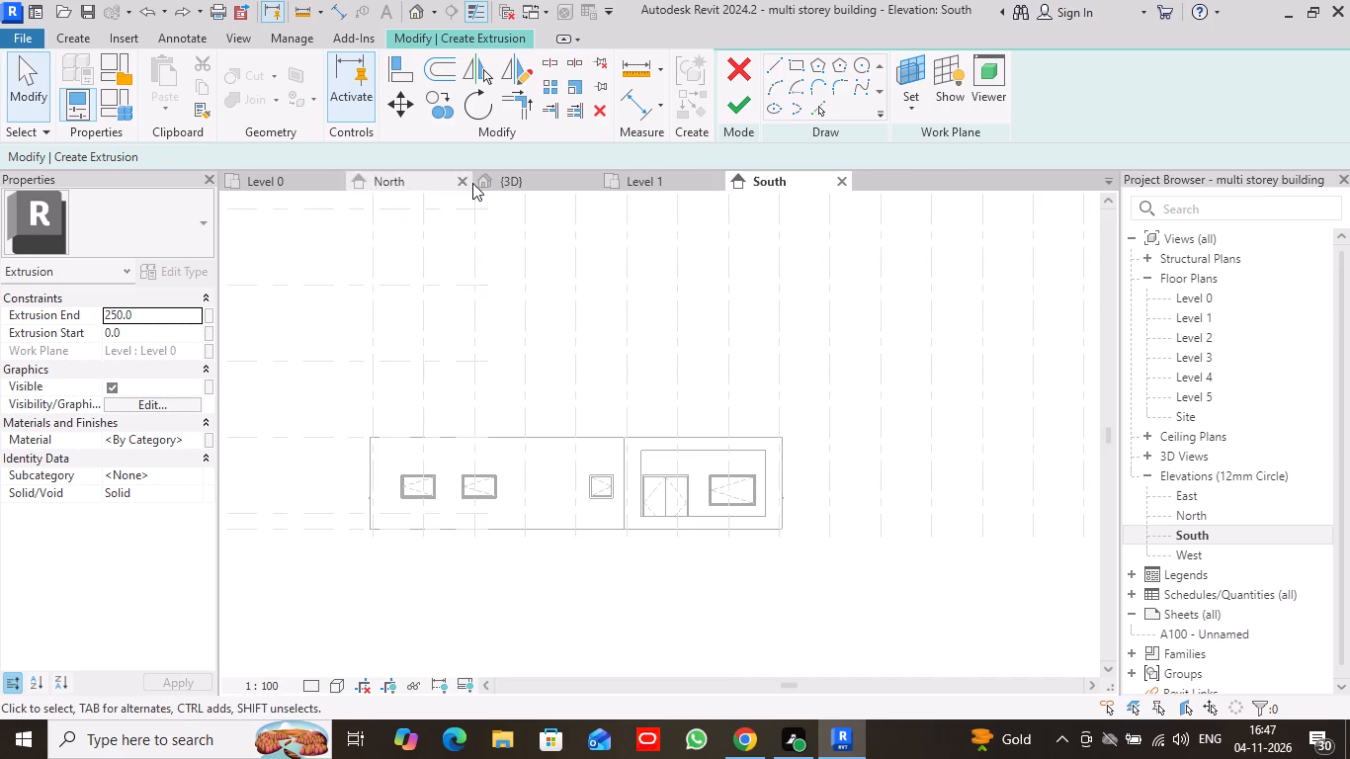
pyautogui.click(461, 180)
pyautogui.scroll(4, 621, 613)
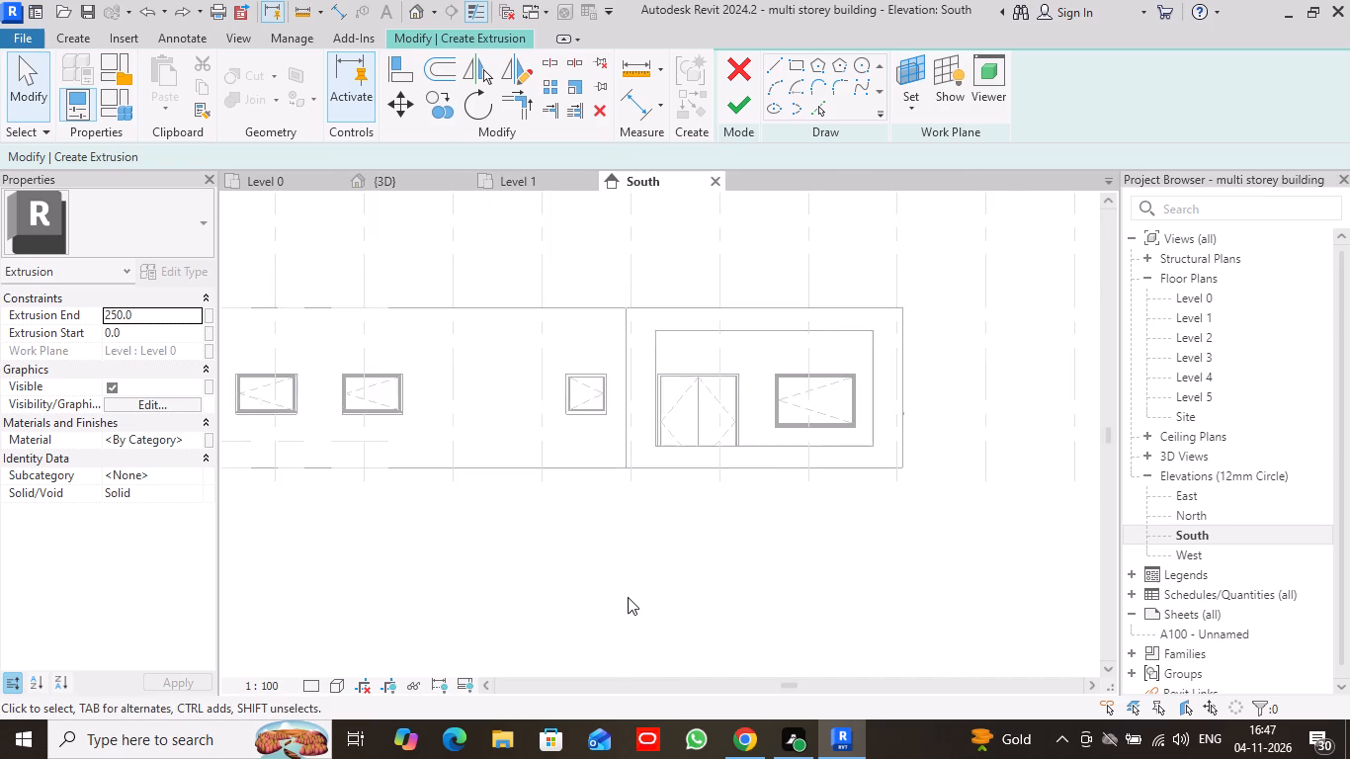
pyautogui.scroll(3, 641, 578)
pyautogui.moveTo(673, 512); pyautogui.dragTo(646, 571, button='middle')
pyautogui.scroll(3, 645, 562)
pyautogui.moveTo(643, 524); pyautogui.dragTo(646, 572, button='middle')
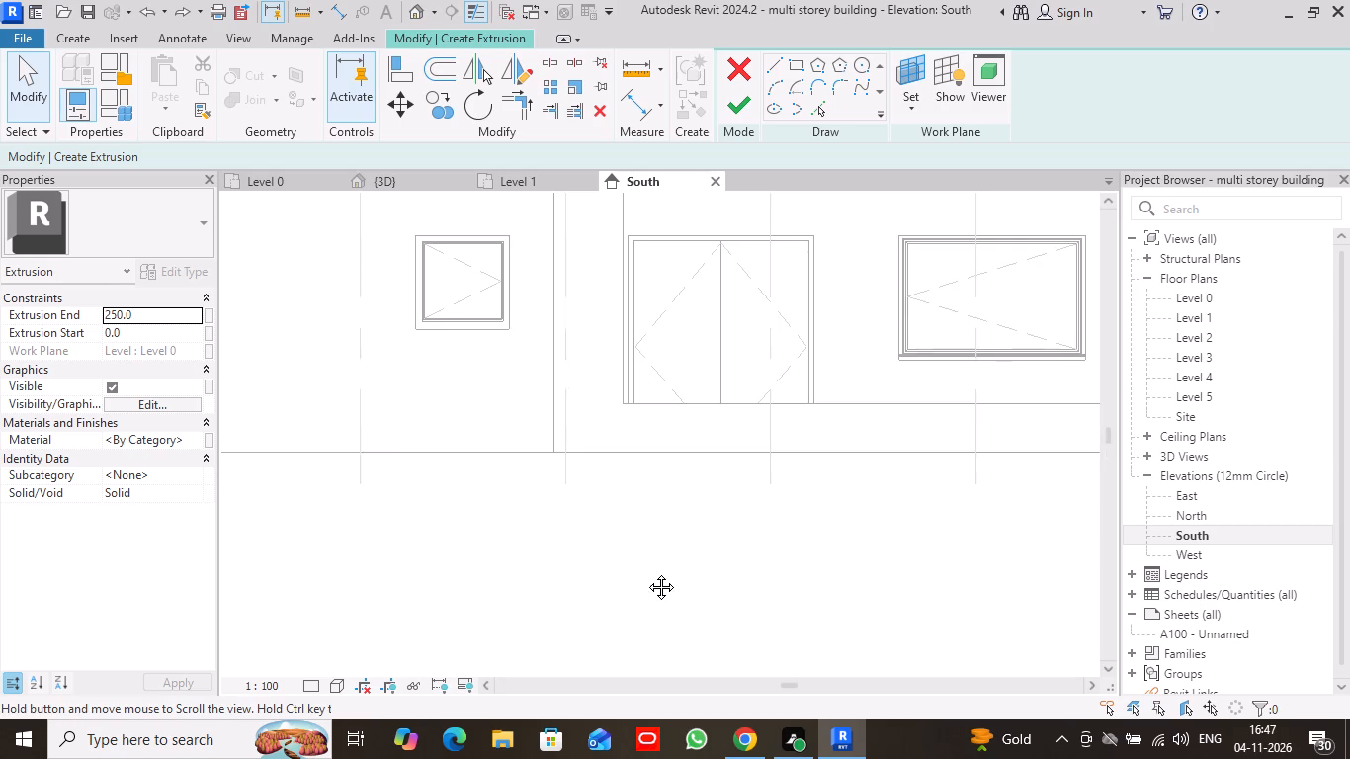
pyautogui.moveTo(646, 572); pyautogui.dragTo(658, 639, button='middle')
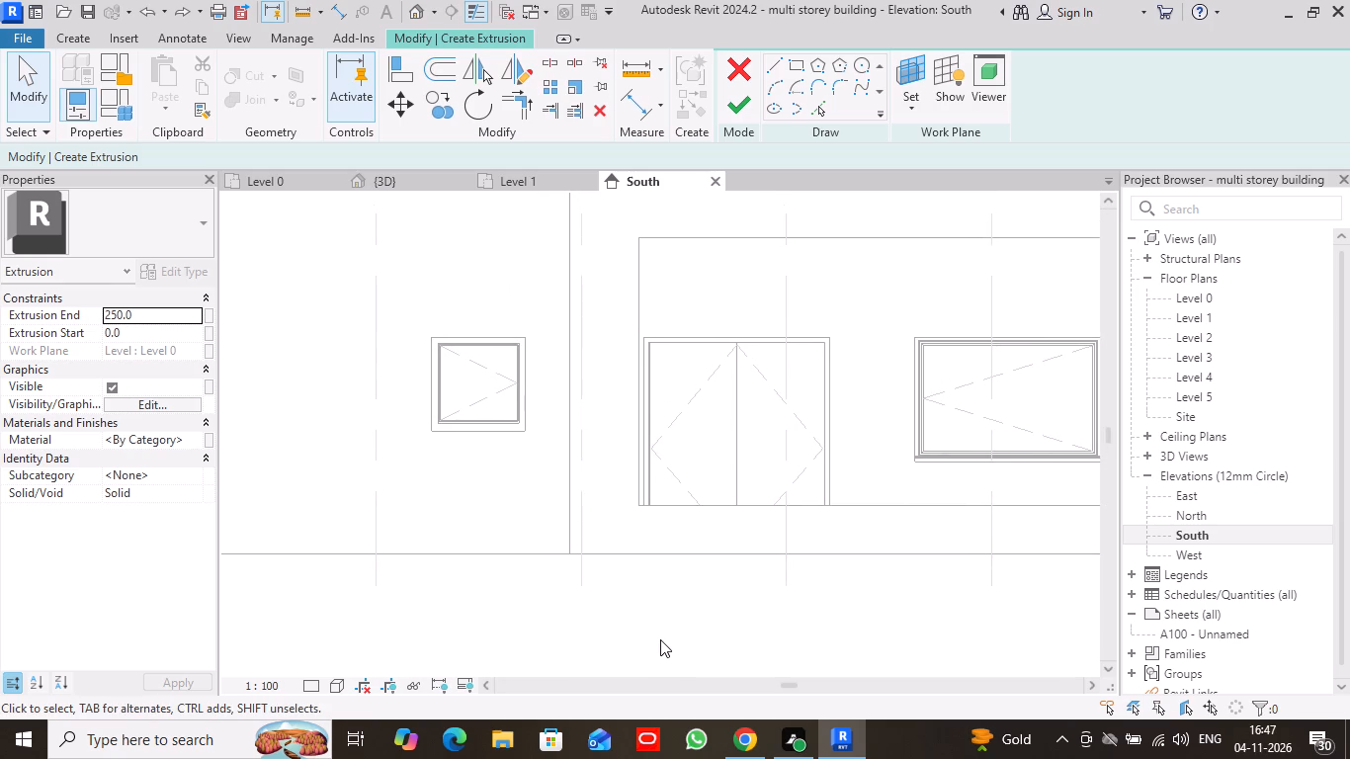
# Pick the sit-out's side wall edge near grid 13 in the South elevation as a line for the 250 mm deep extrusion sketch.
pyautogui.click(779, 65)
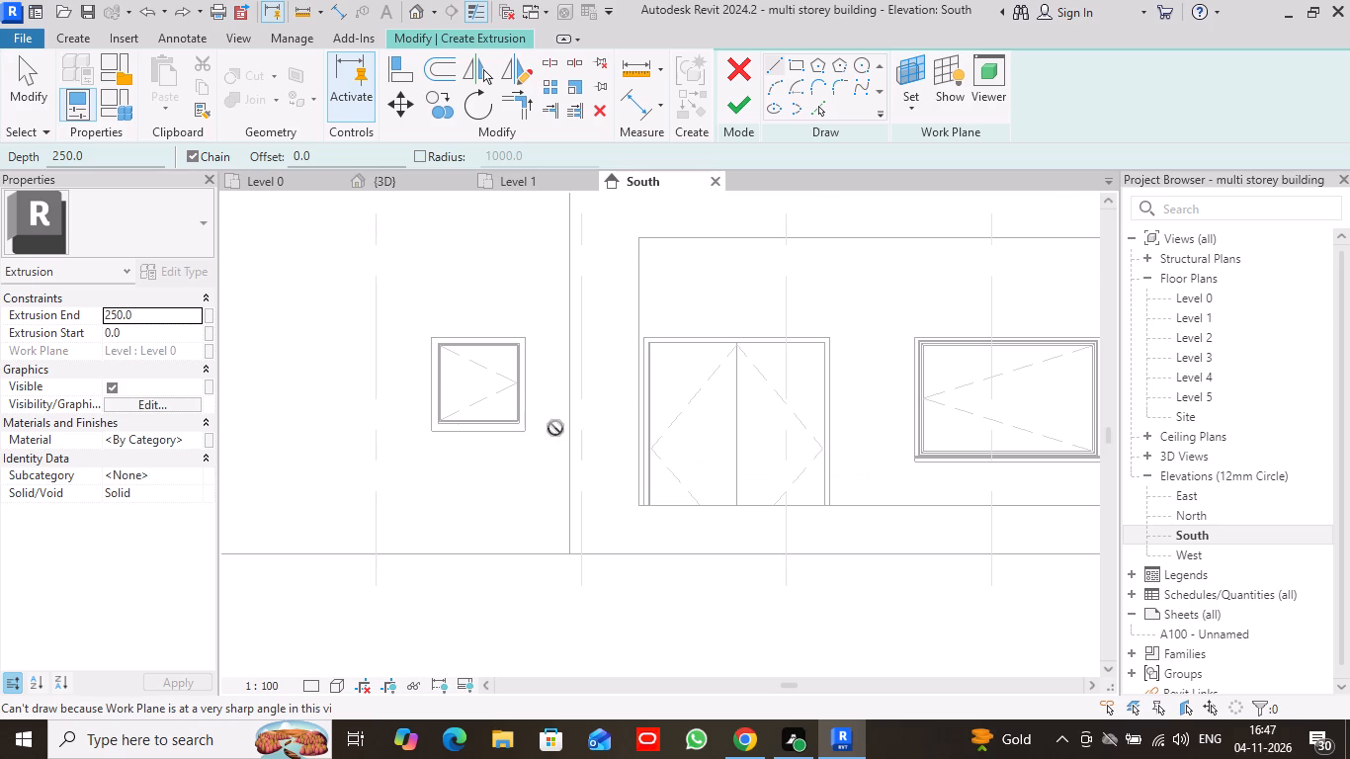
pyautogui.scroll(2, 555, 428)
pyautogui.click(821, 111)
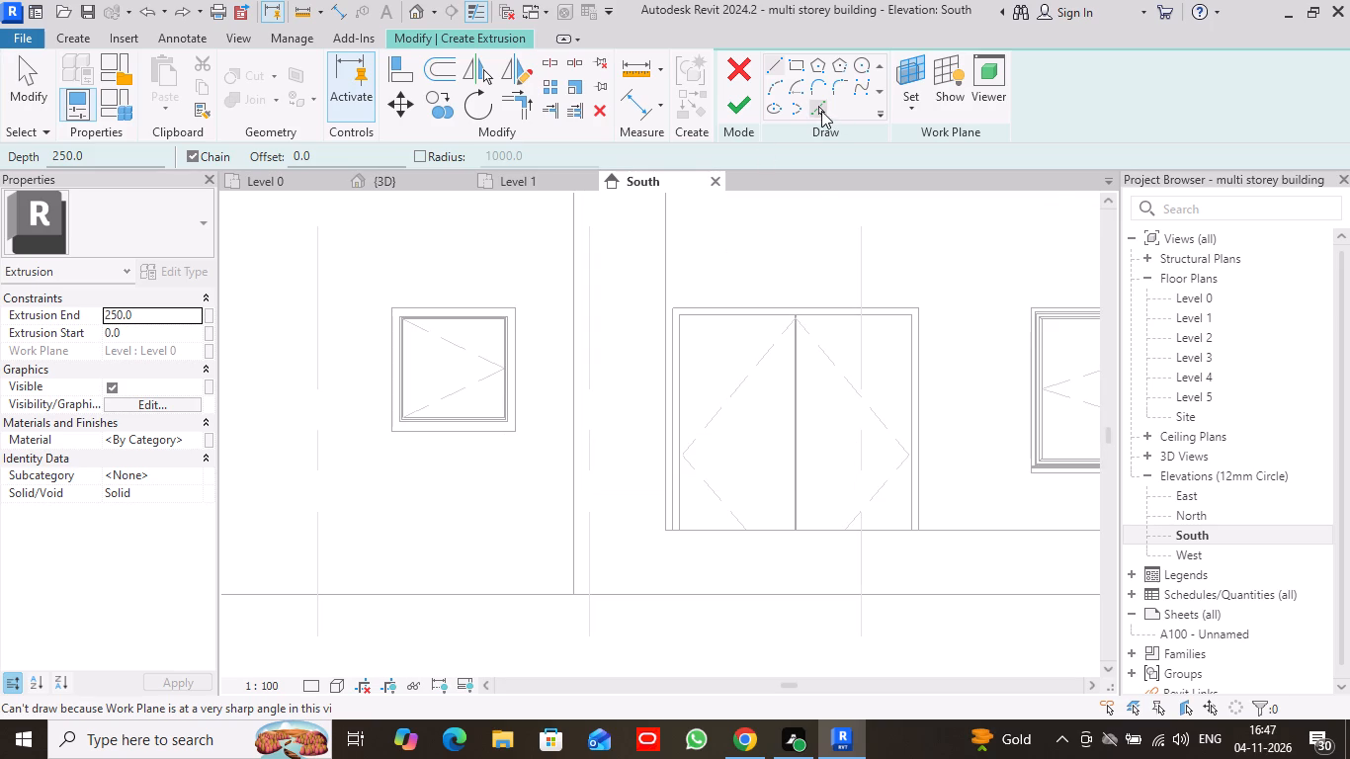
pyautogui.click(576, 424)
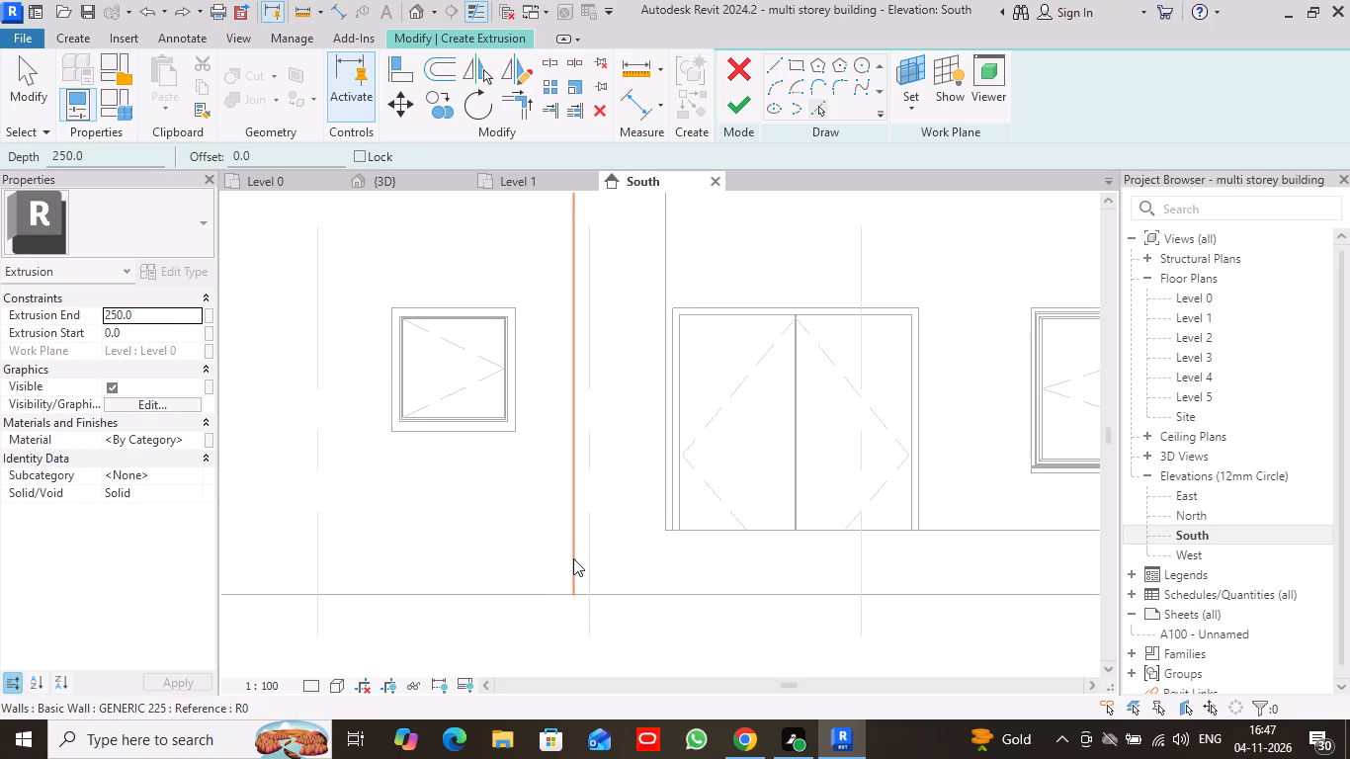
pyautogui.click(573, 558)
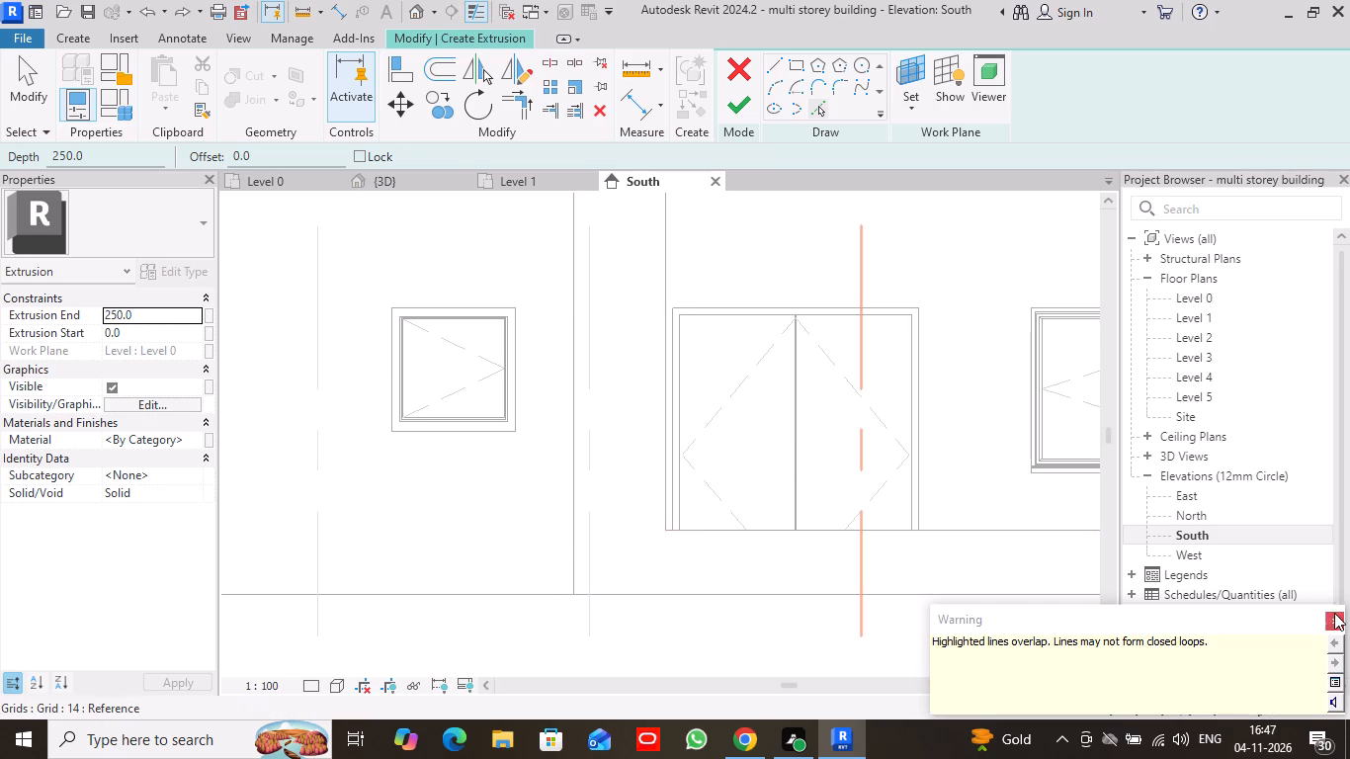
pyautogui.click(1329, 614)
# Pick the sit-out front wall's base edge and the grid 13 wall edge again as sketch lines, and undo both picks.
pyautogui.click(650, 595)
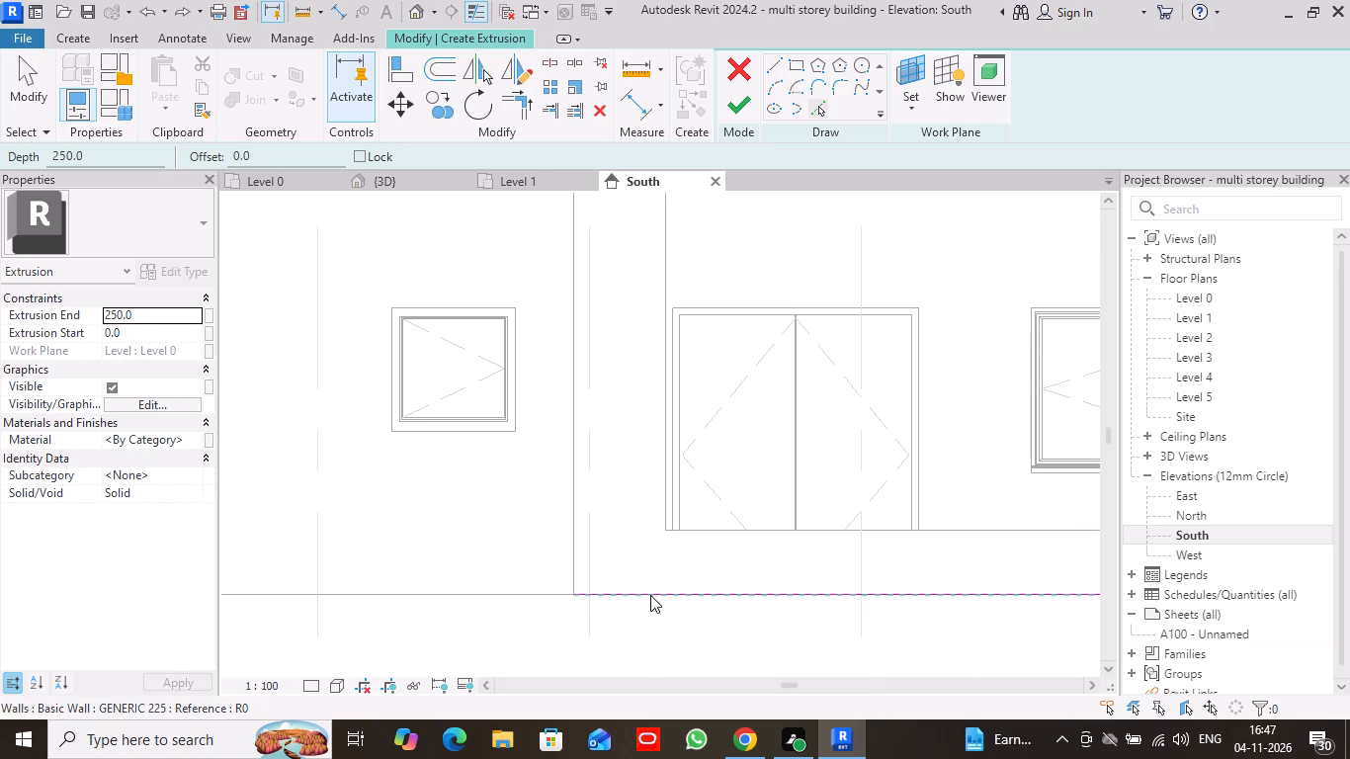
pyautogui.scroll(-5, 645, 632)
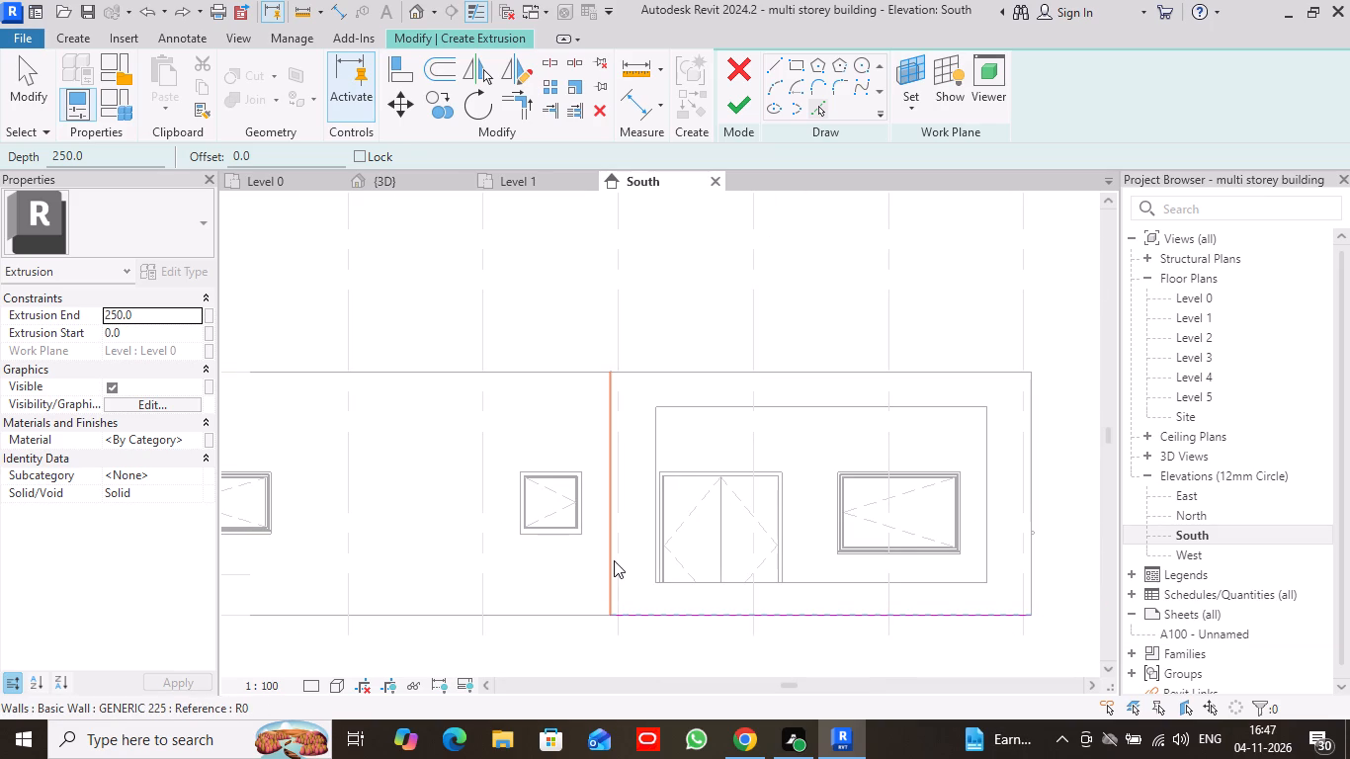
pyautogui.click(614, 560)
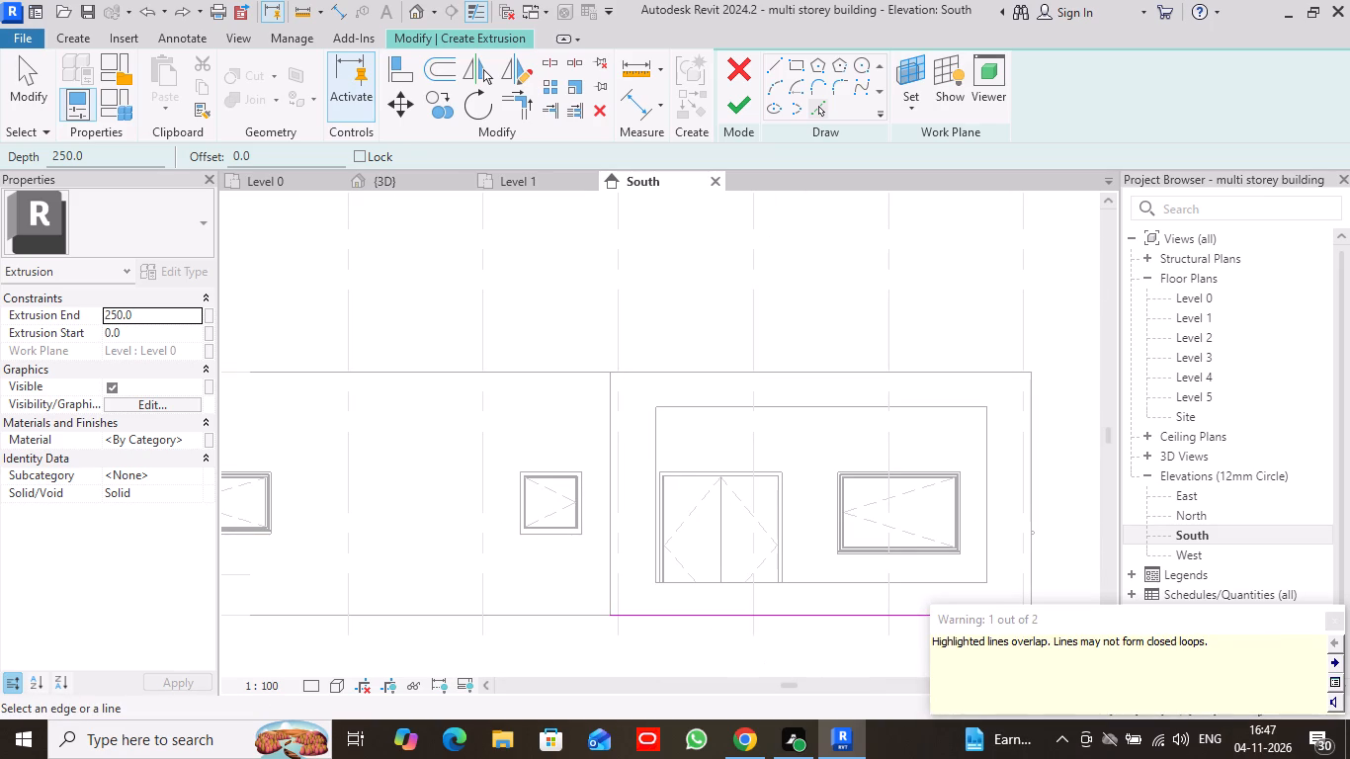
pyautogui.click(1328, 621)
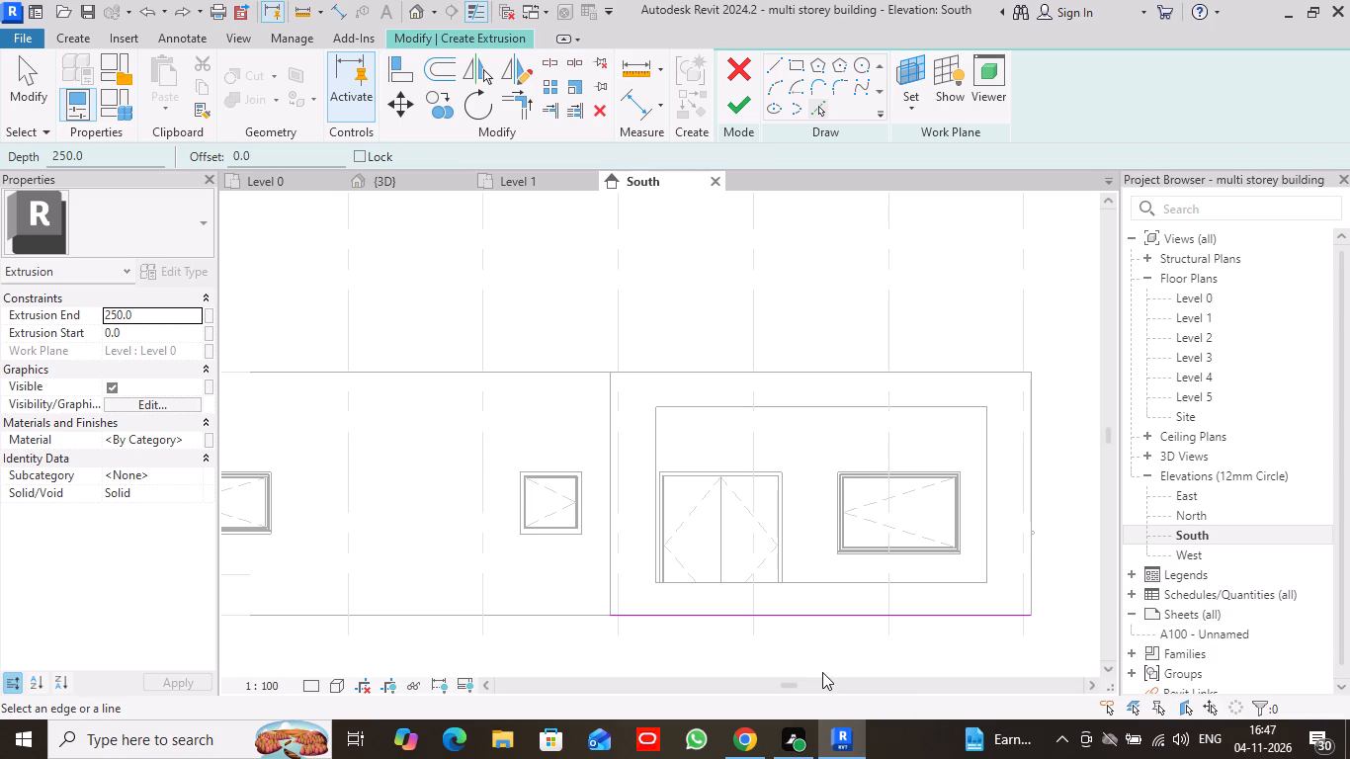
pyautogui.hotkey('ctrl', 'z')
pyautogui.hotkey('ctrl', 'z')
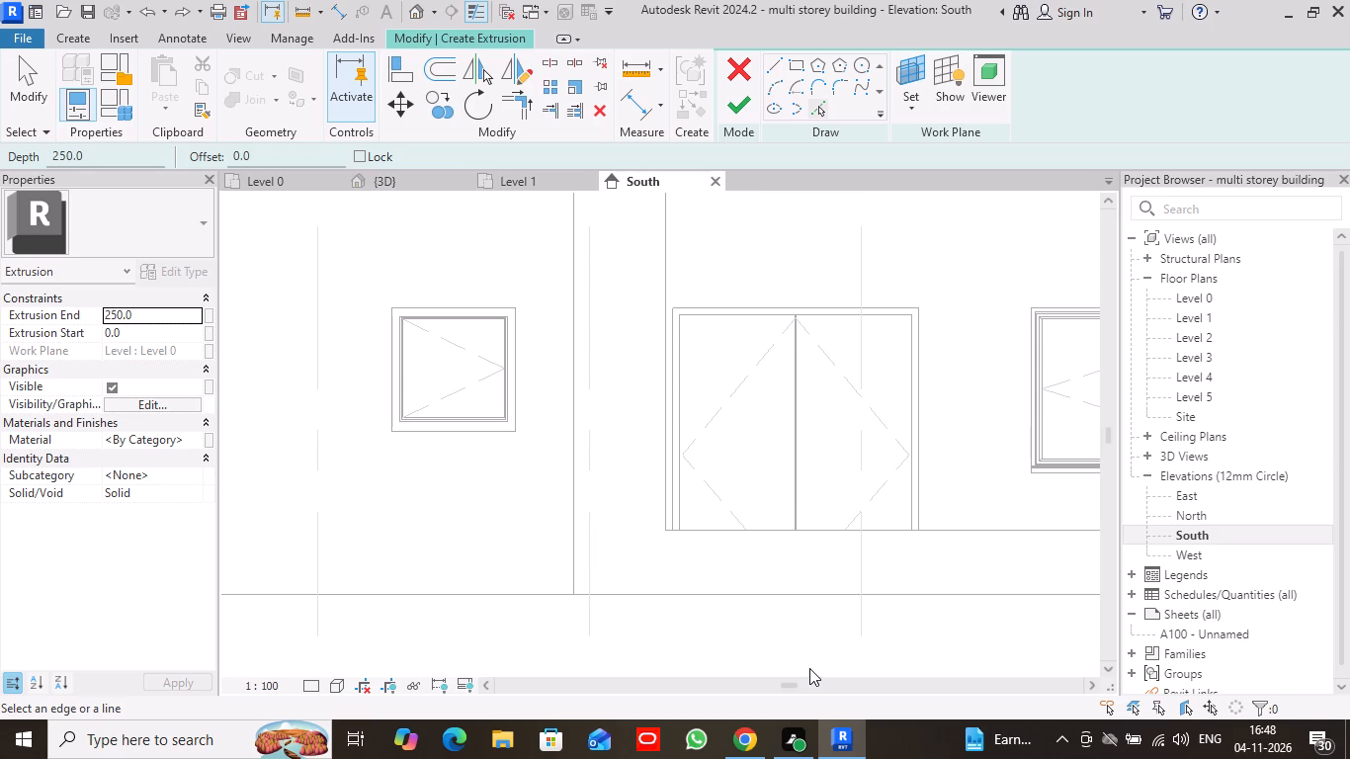
# Examine the sit-out from the South elevation and its side opening from the East elevation.
pyautogui.scroll(-2, 812, 681)
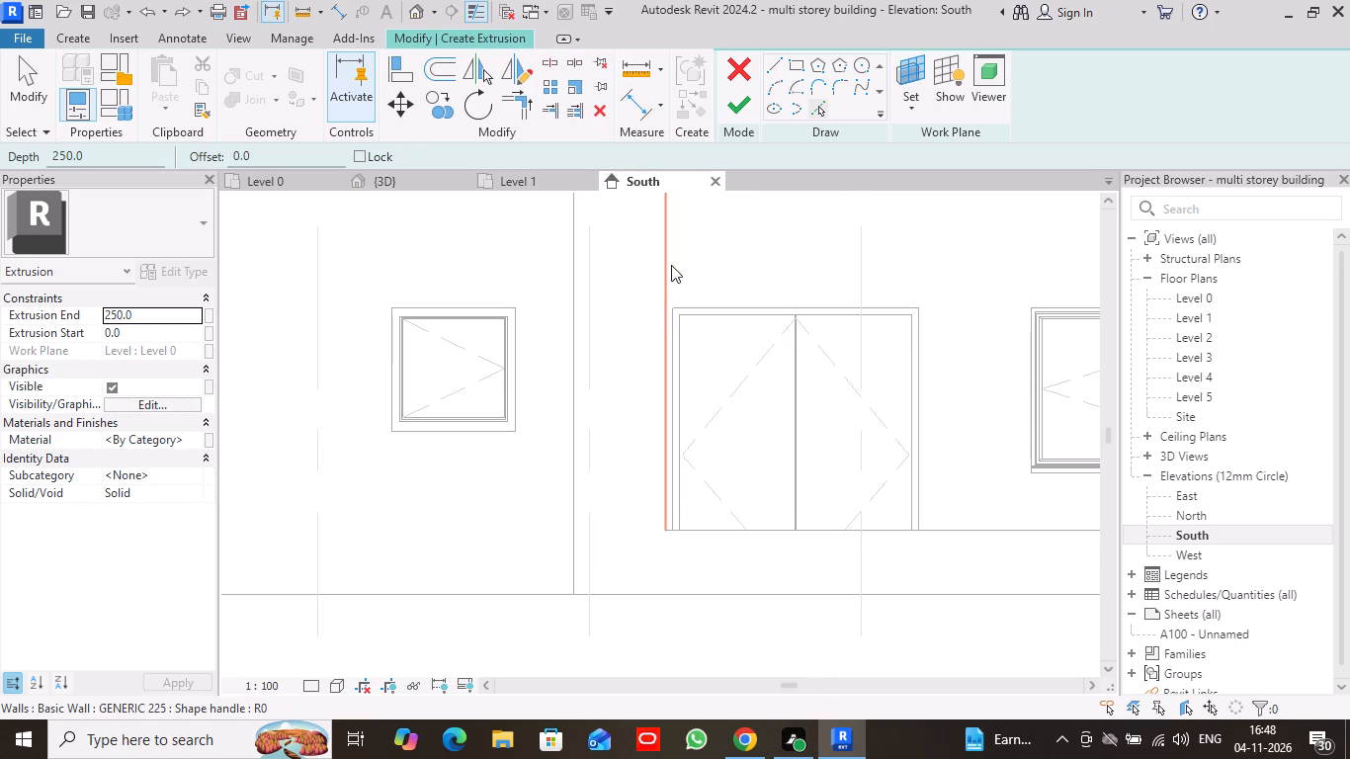
pyautogui.scroll(-3, 671, 265)
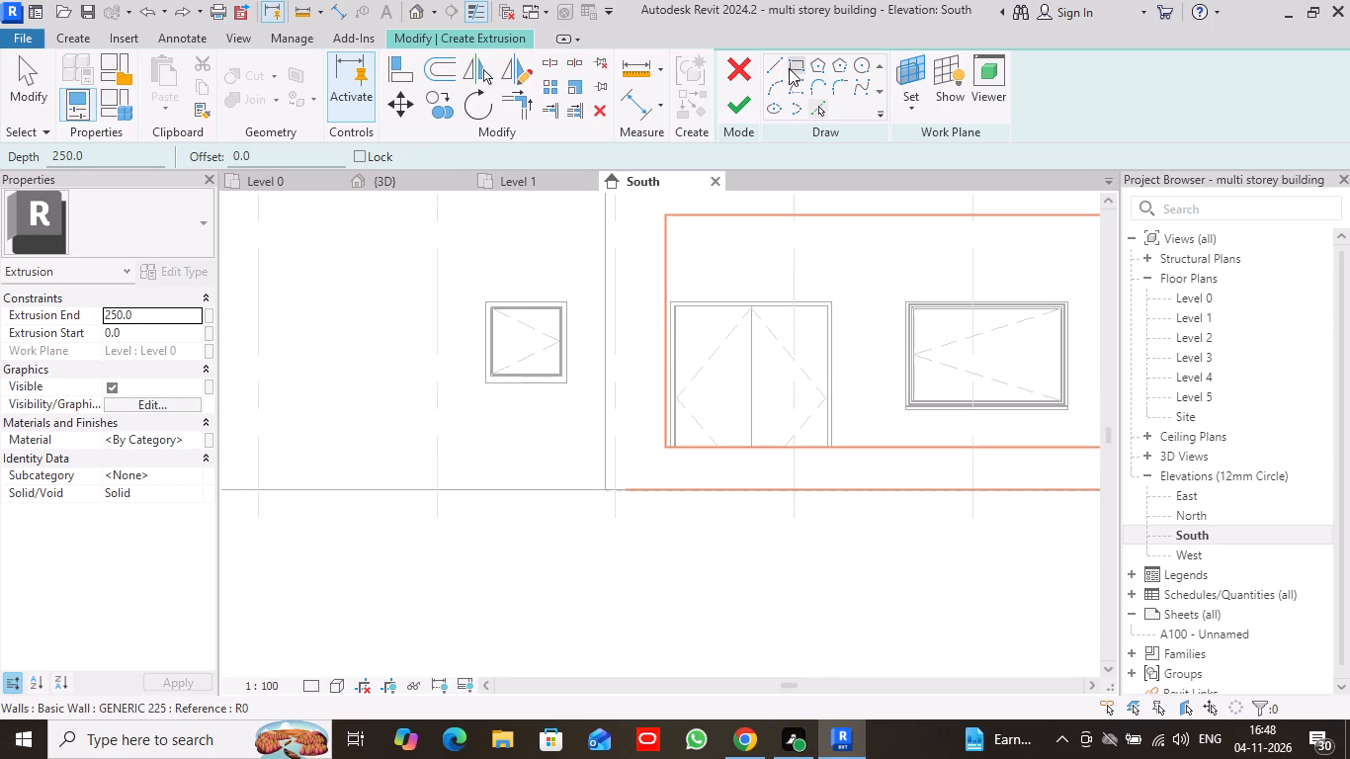
pyautogui.click(765, 64)
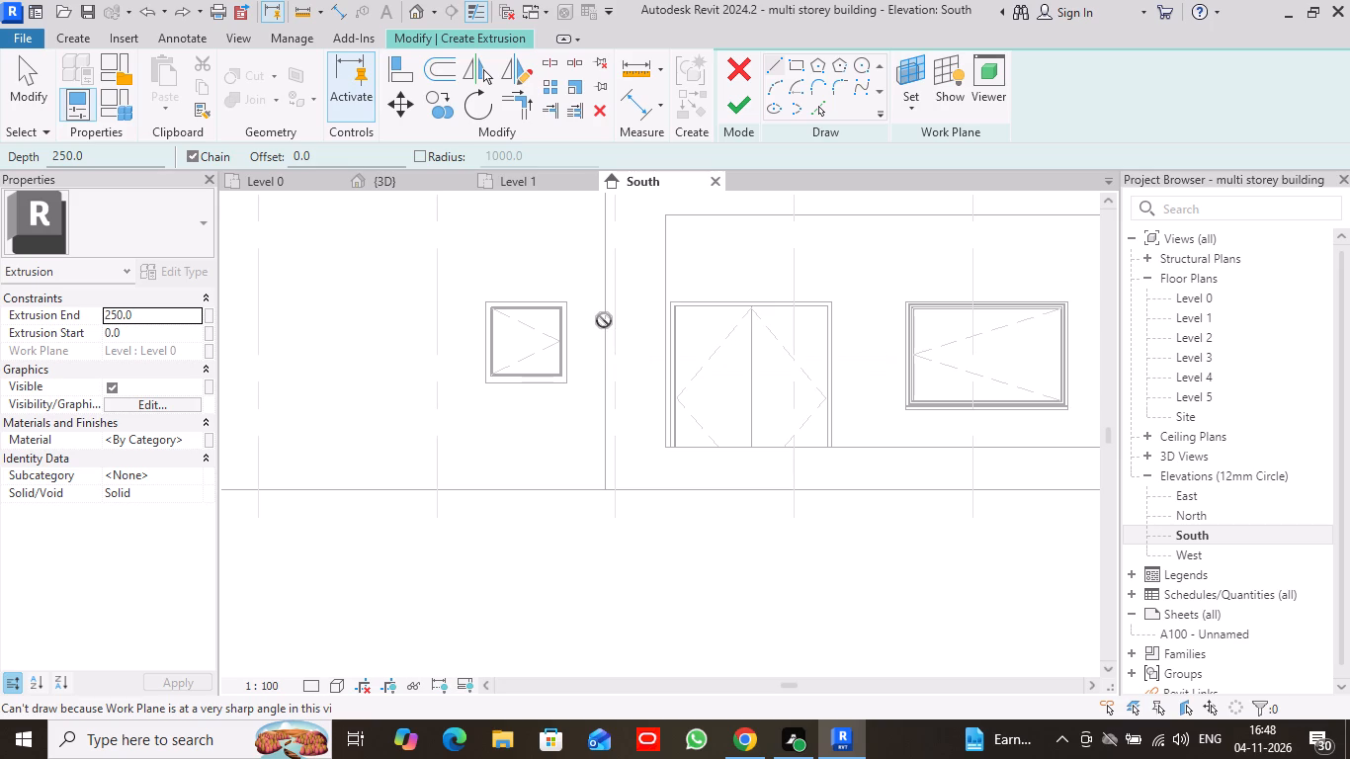
pyautogui.click(1192, 554)
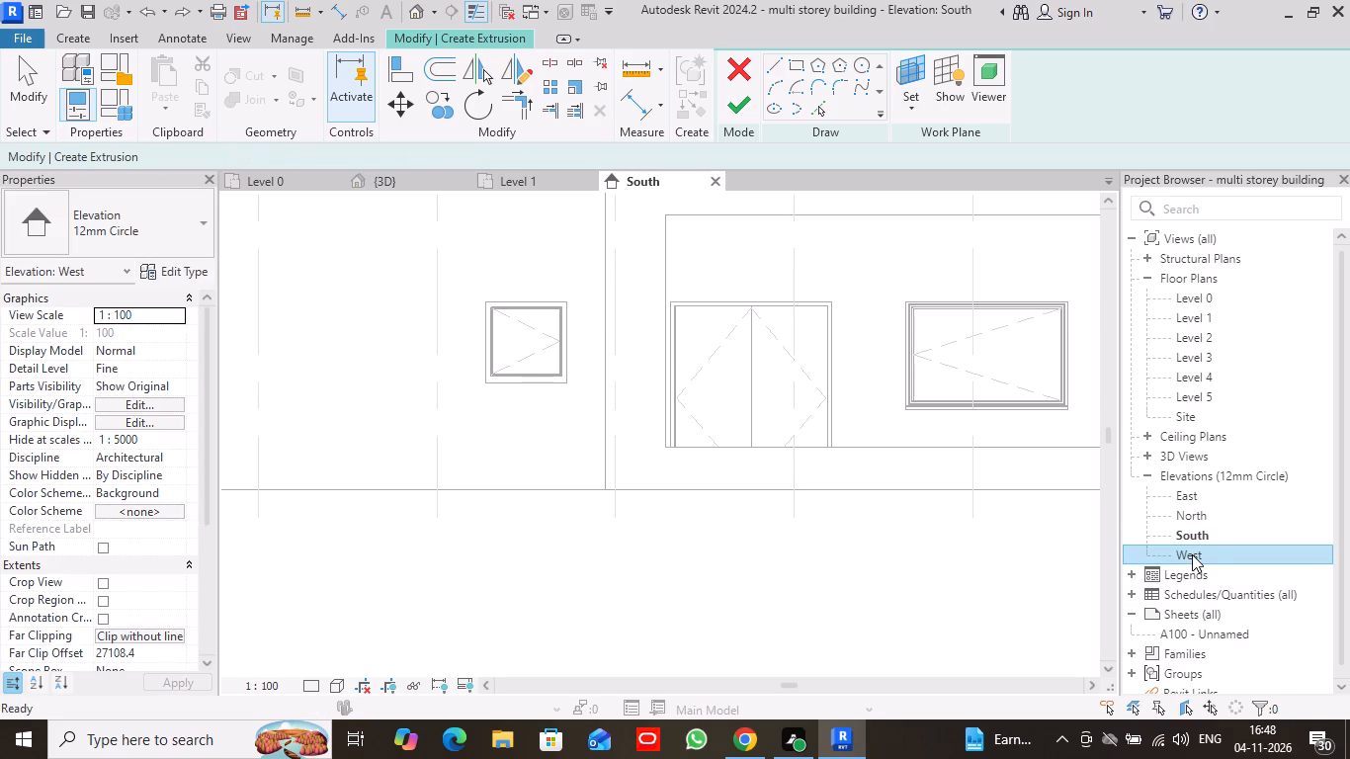
pyautogui.click(1194, 500)
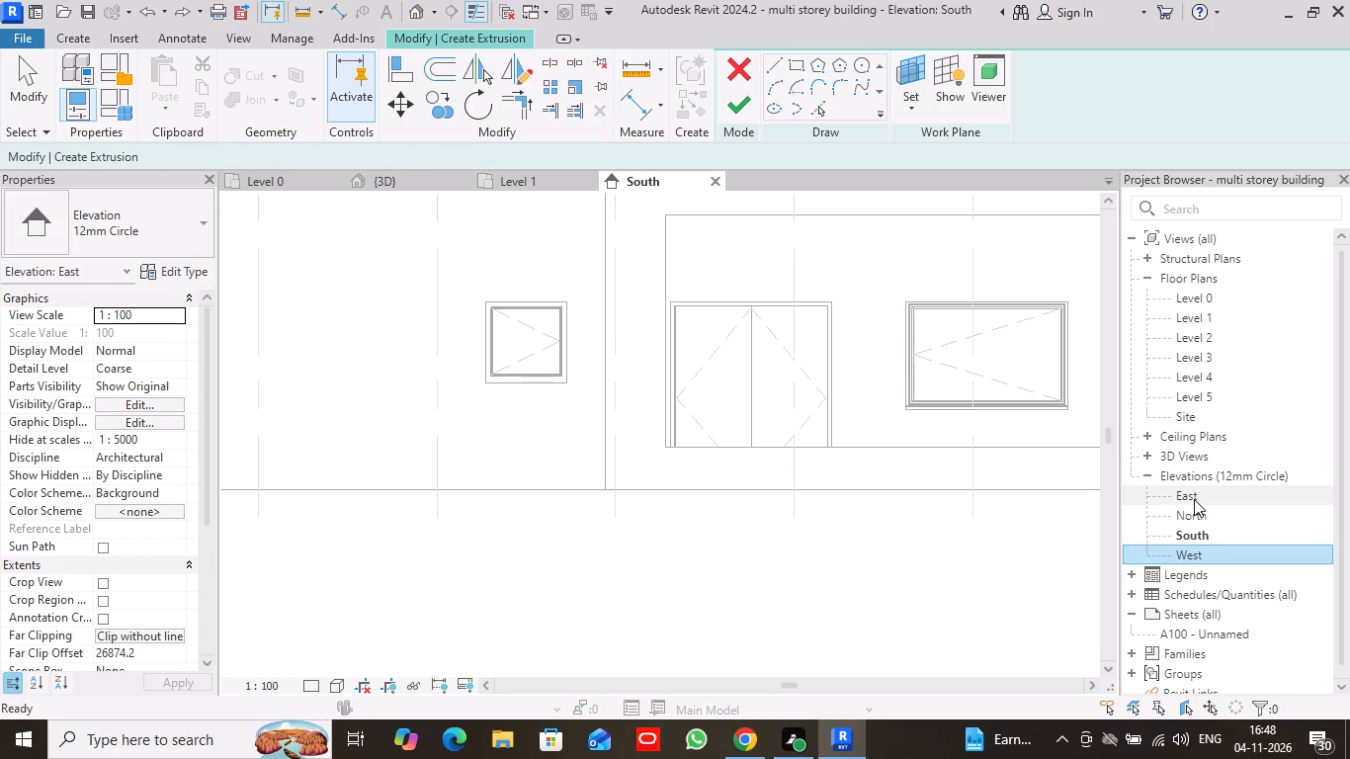
pyautogui.doubleClick(1194, 499)
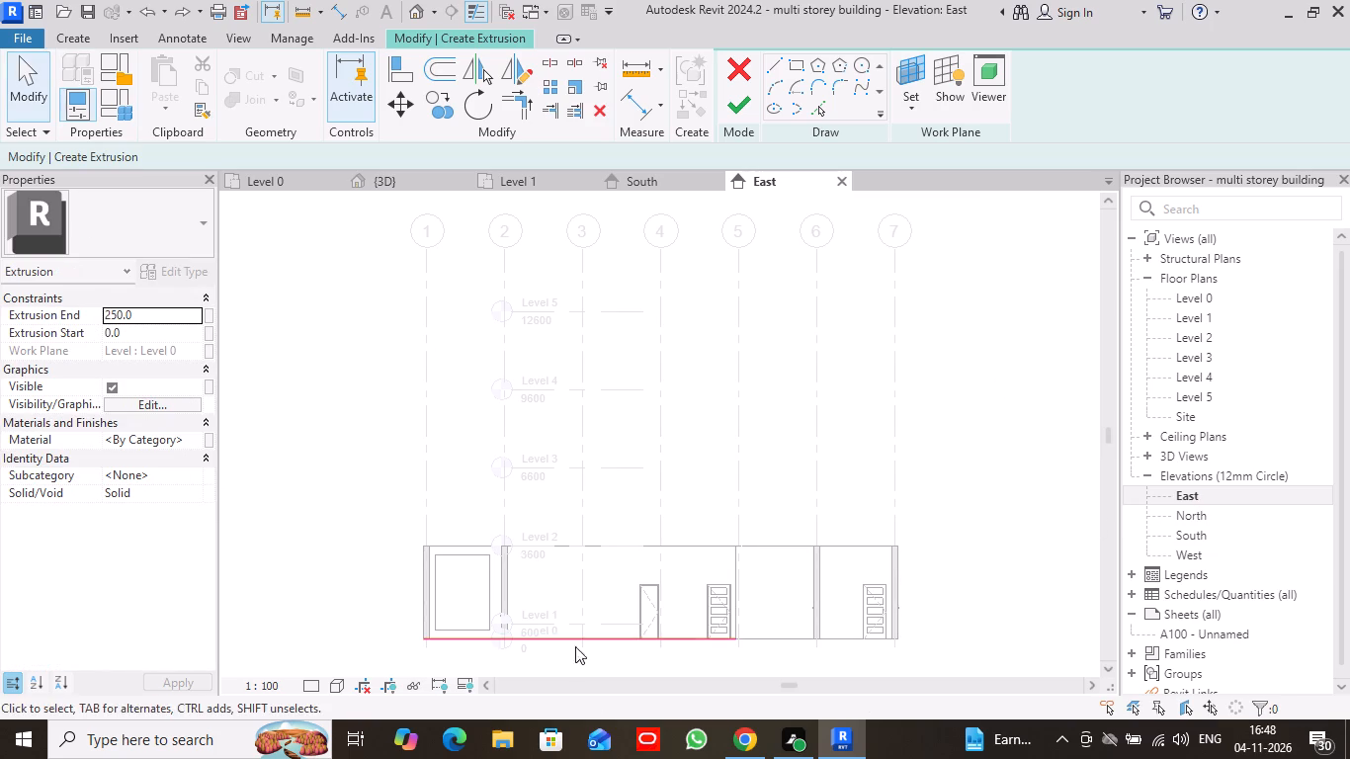
pyautogui.scroll(4, 436, 657)
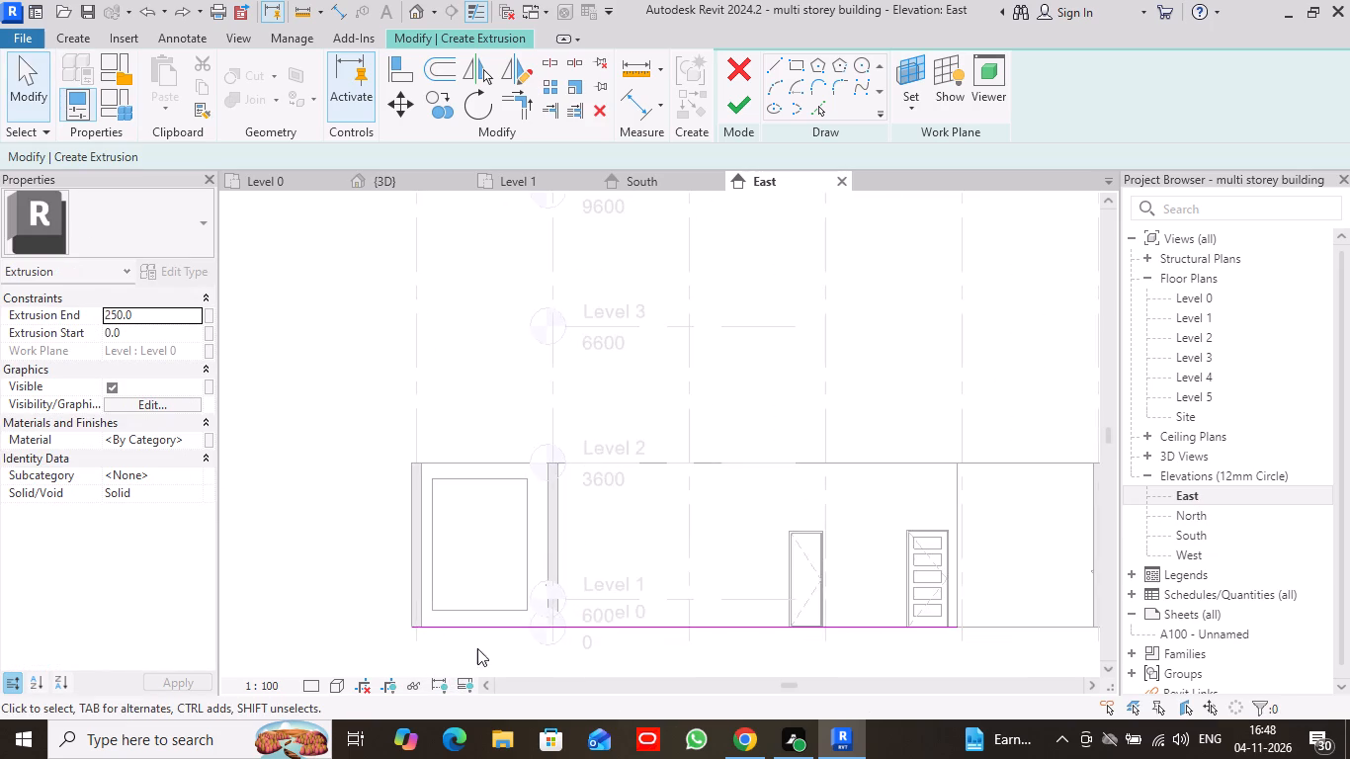
pyautogui.scroll(5, 480, 648)
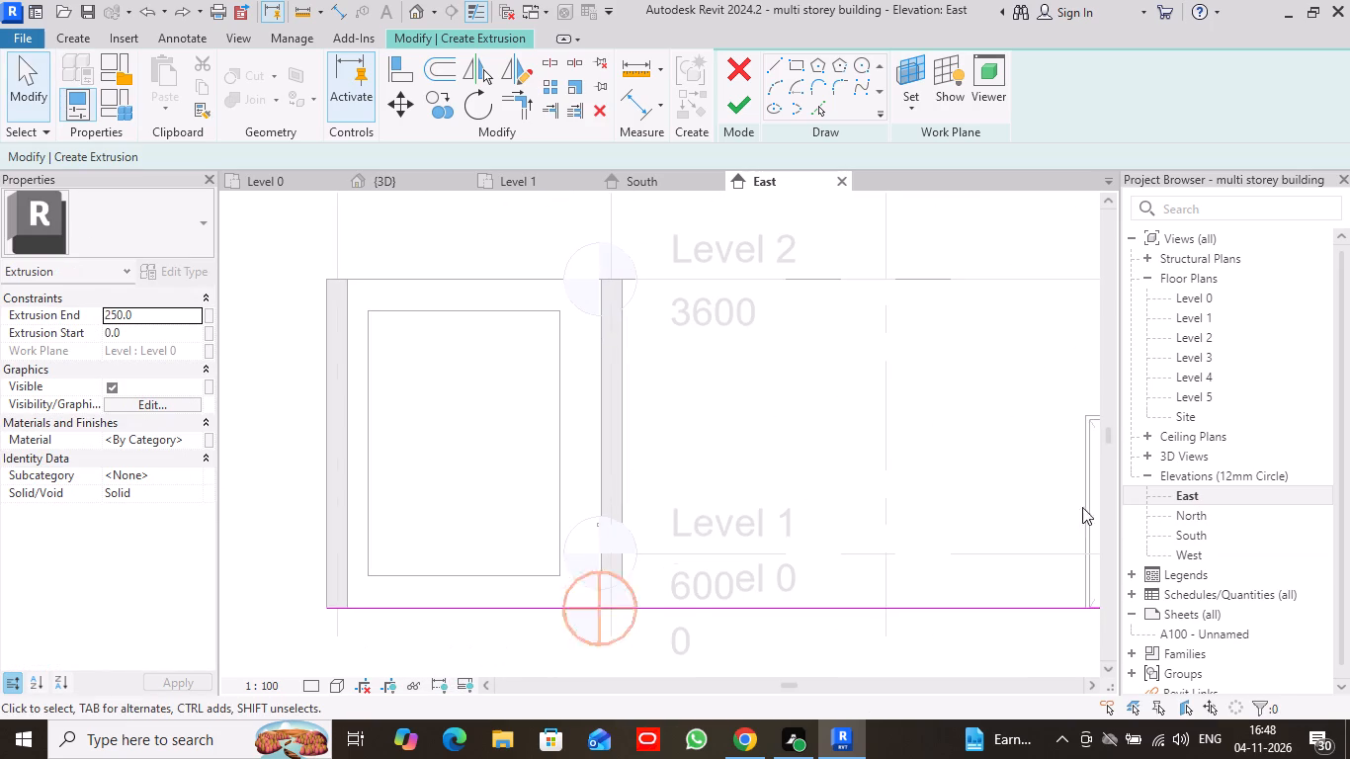
# Delete the duplicate sketch line along the base of the sit-out's side wall in the West elevation.
pyautogui.doubleClick(1196, 558)
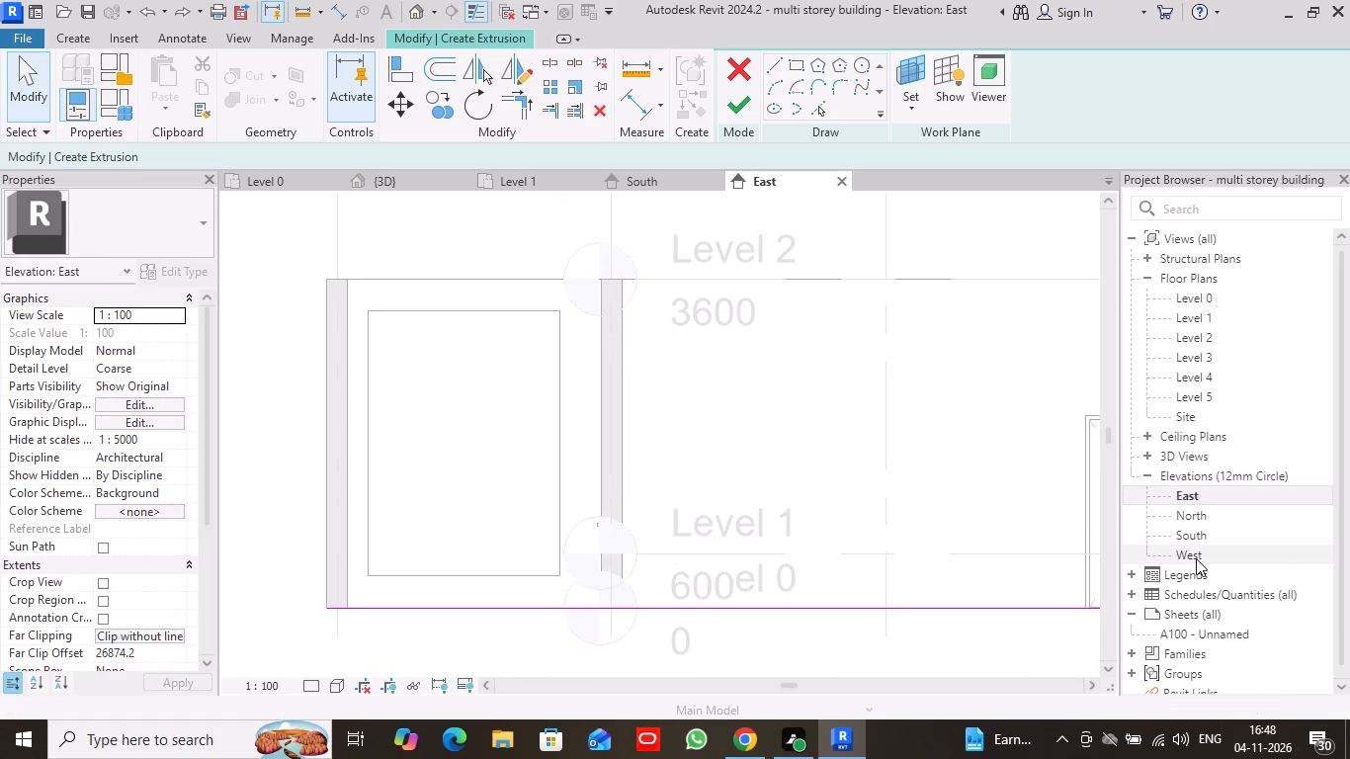
pyautogui.scroll(5, 932, 633)
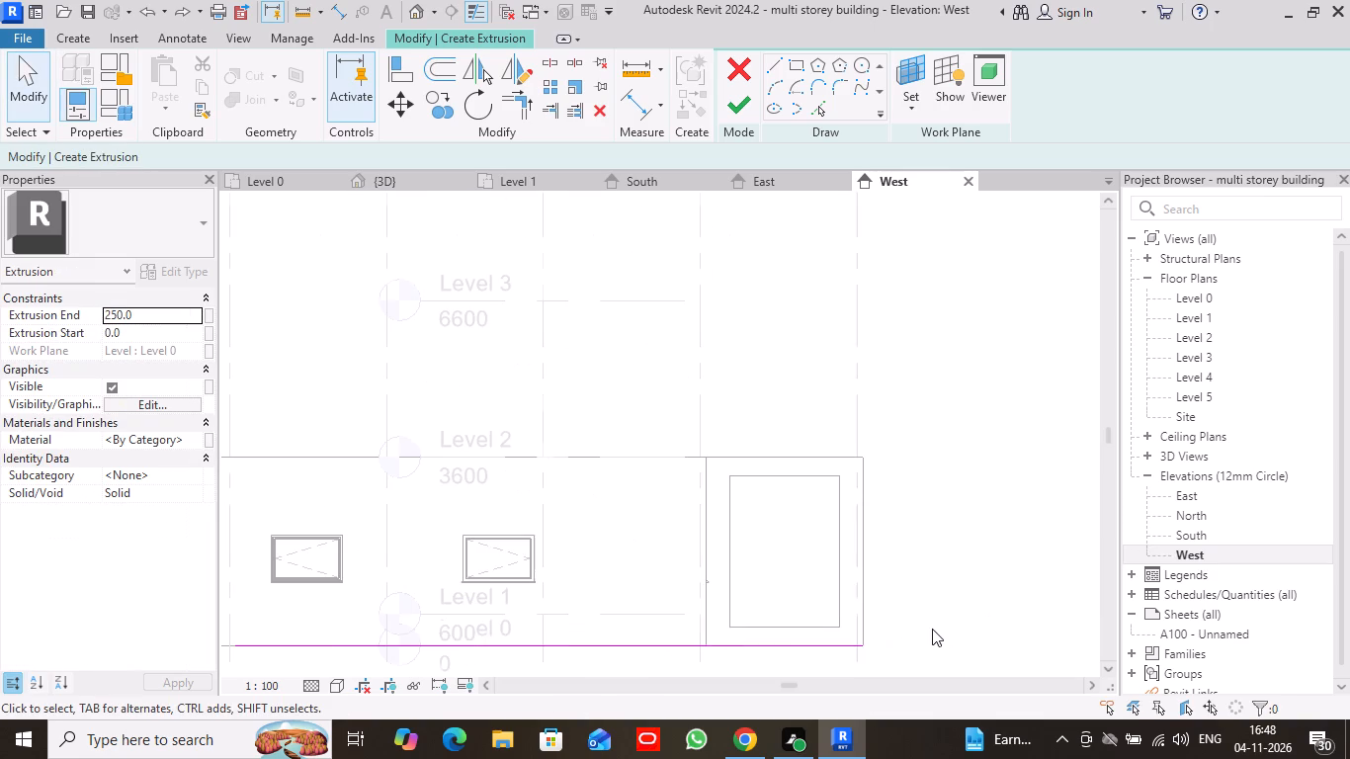
pyautogui.click(802, 643)
pyautogui.rightClick(802, 643)
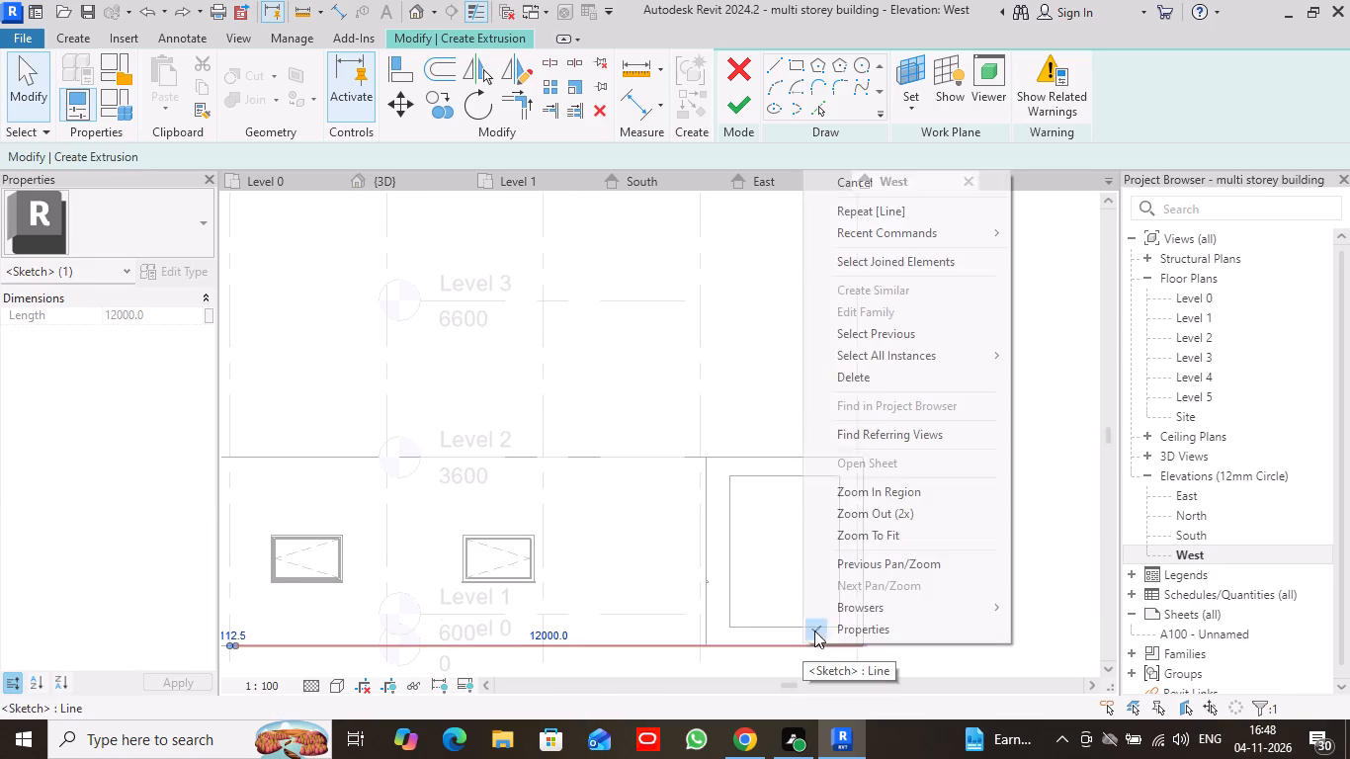
pyautogui.click(876, 385)
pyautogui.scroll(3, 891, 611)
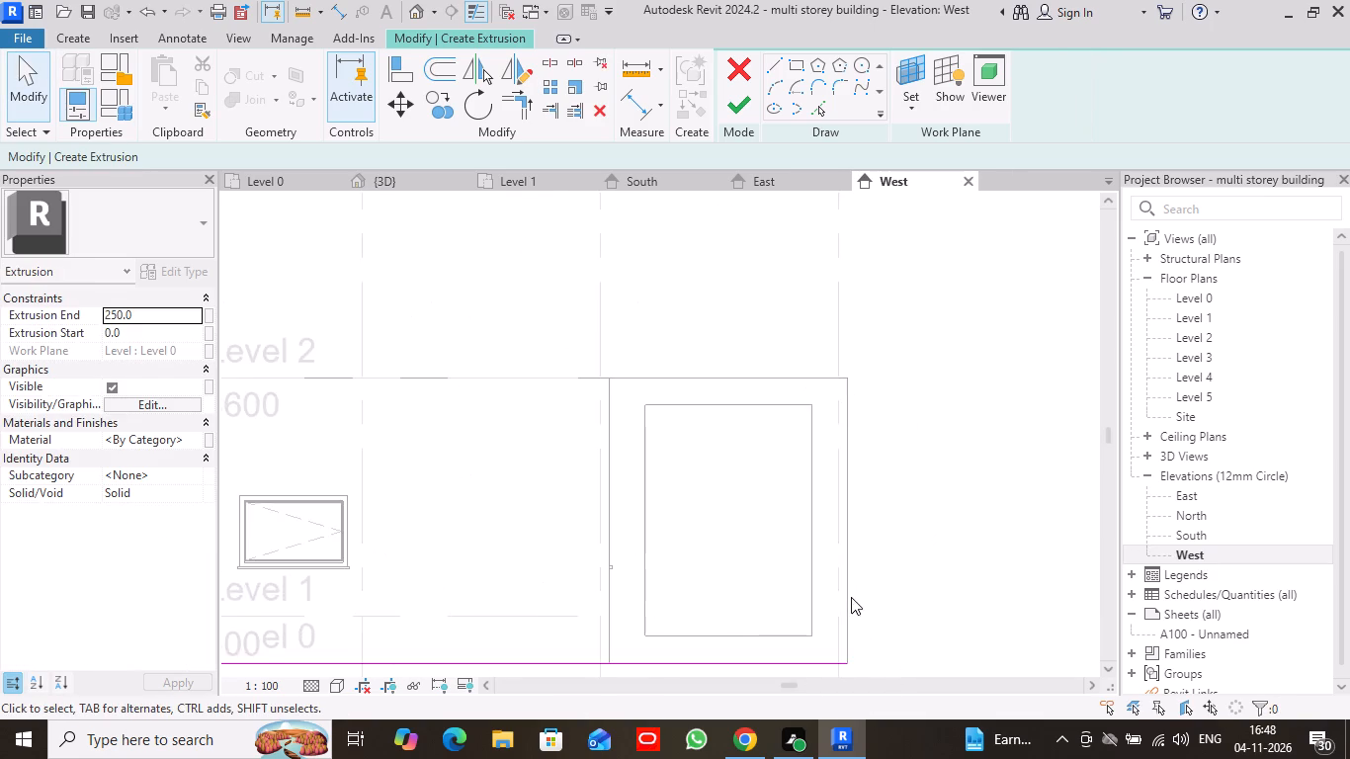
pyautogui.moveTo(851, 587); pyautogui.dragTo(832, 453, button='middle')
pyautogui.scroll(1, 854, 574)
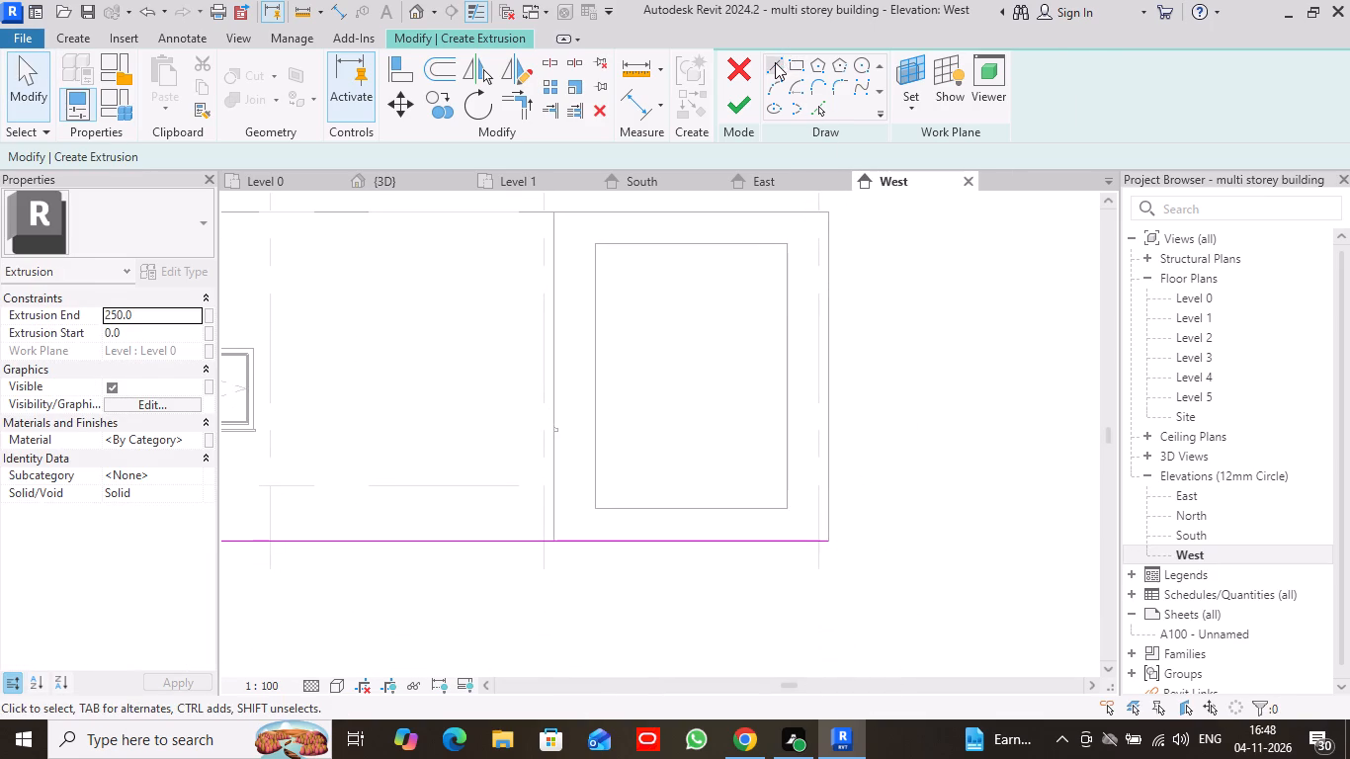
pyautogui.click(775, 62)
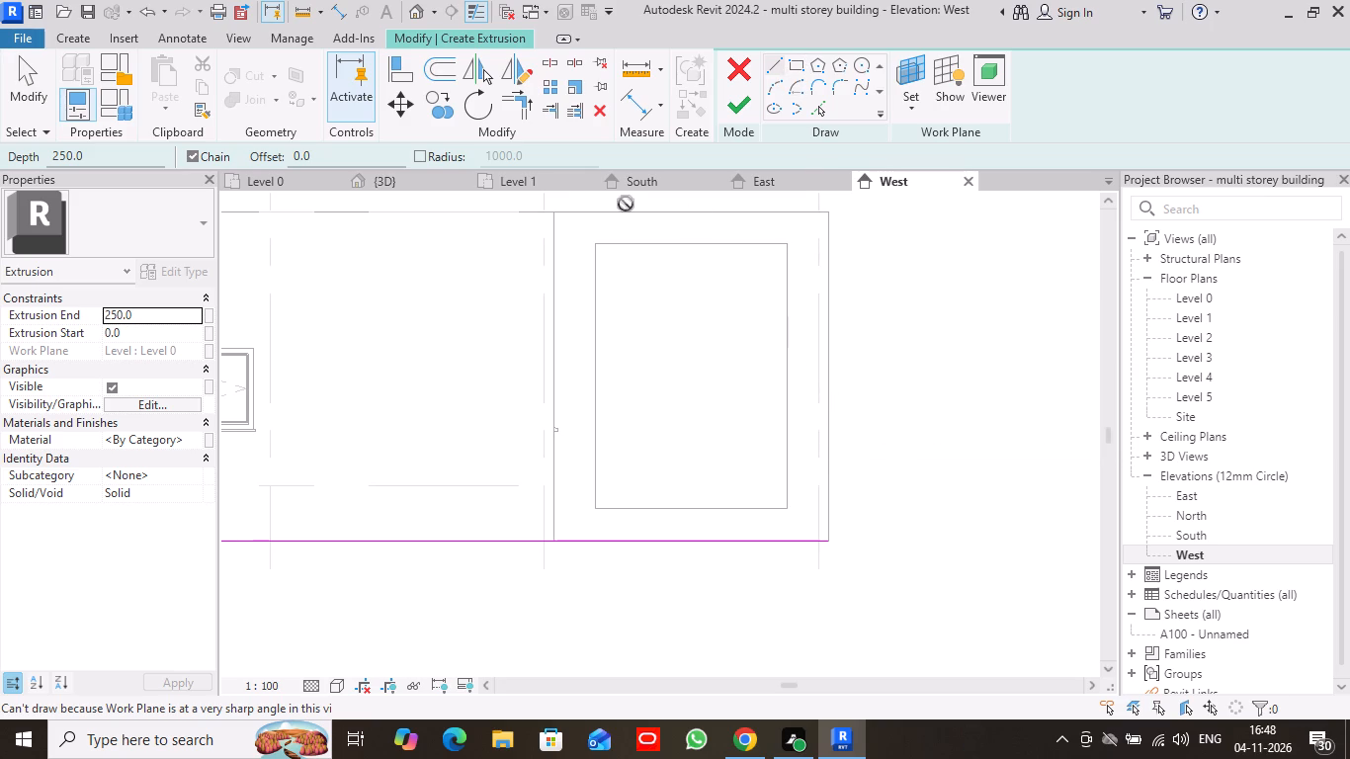
# Delete the sketch line along the sit-out's outer side wall at grid 13 in the Level 1 plan.
pyautogui.click(553, 185)
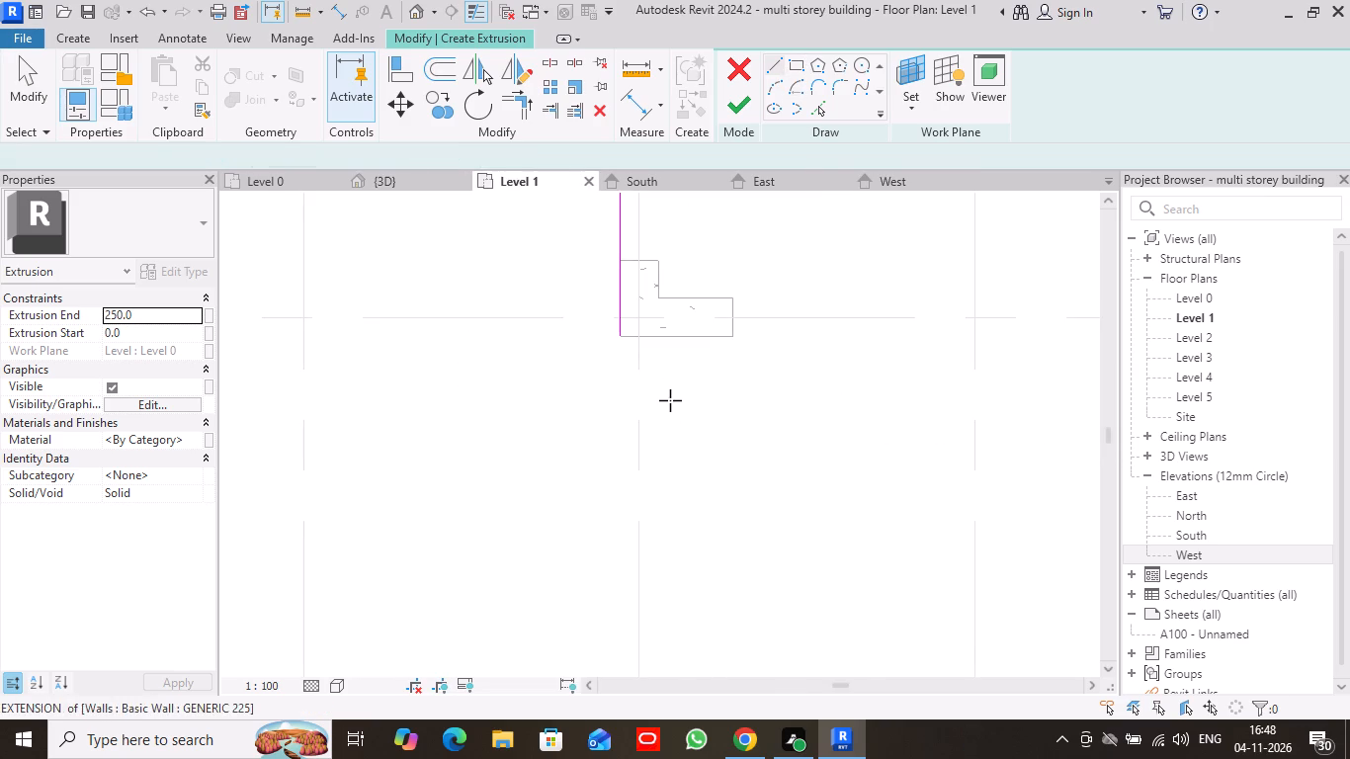
pyautogui.scroll(-7, 670, 400)
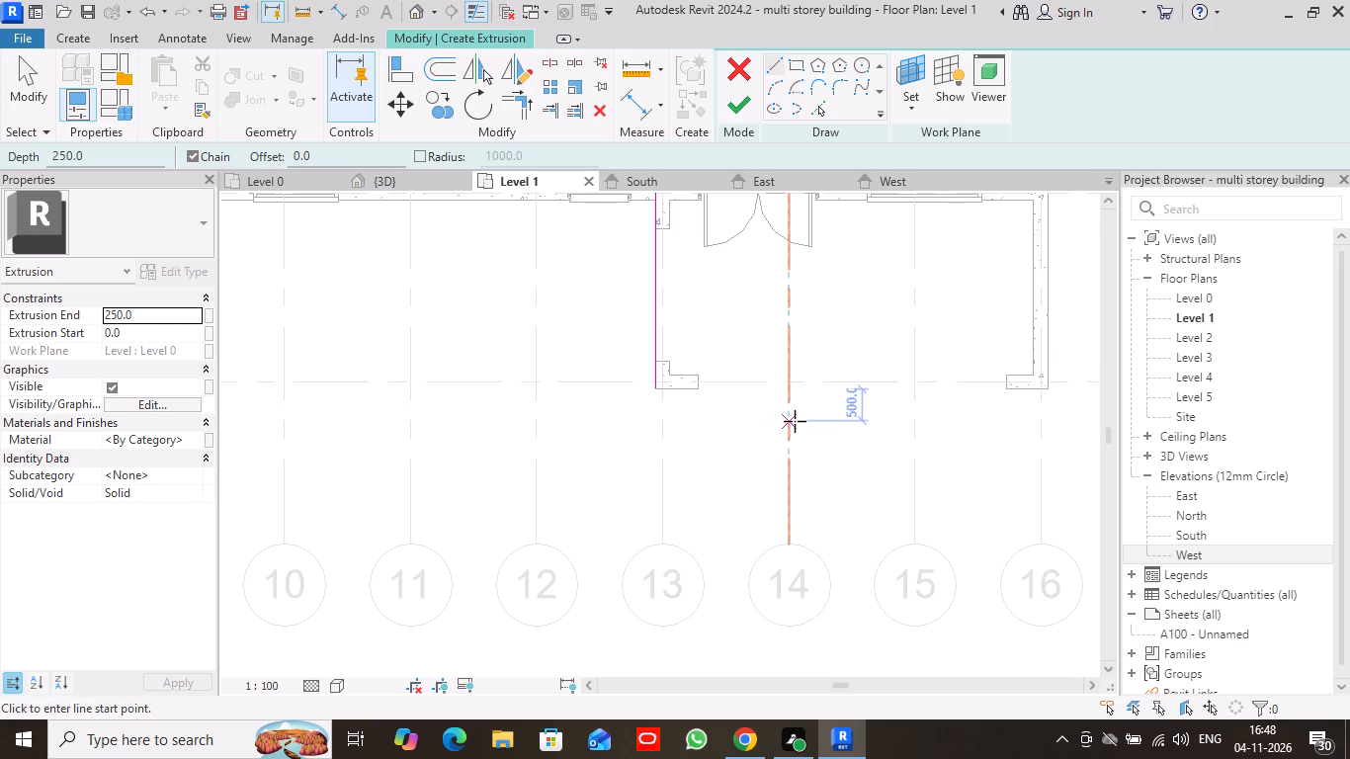
pyautogui.scroll(-3, 795, 421)
pyautogui.scroll(-3, 798, 331)
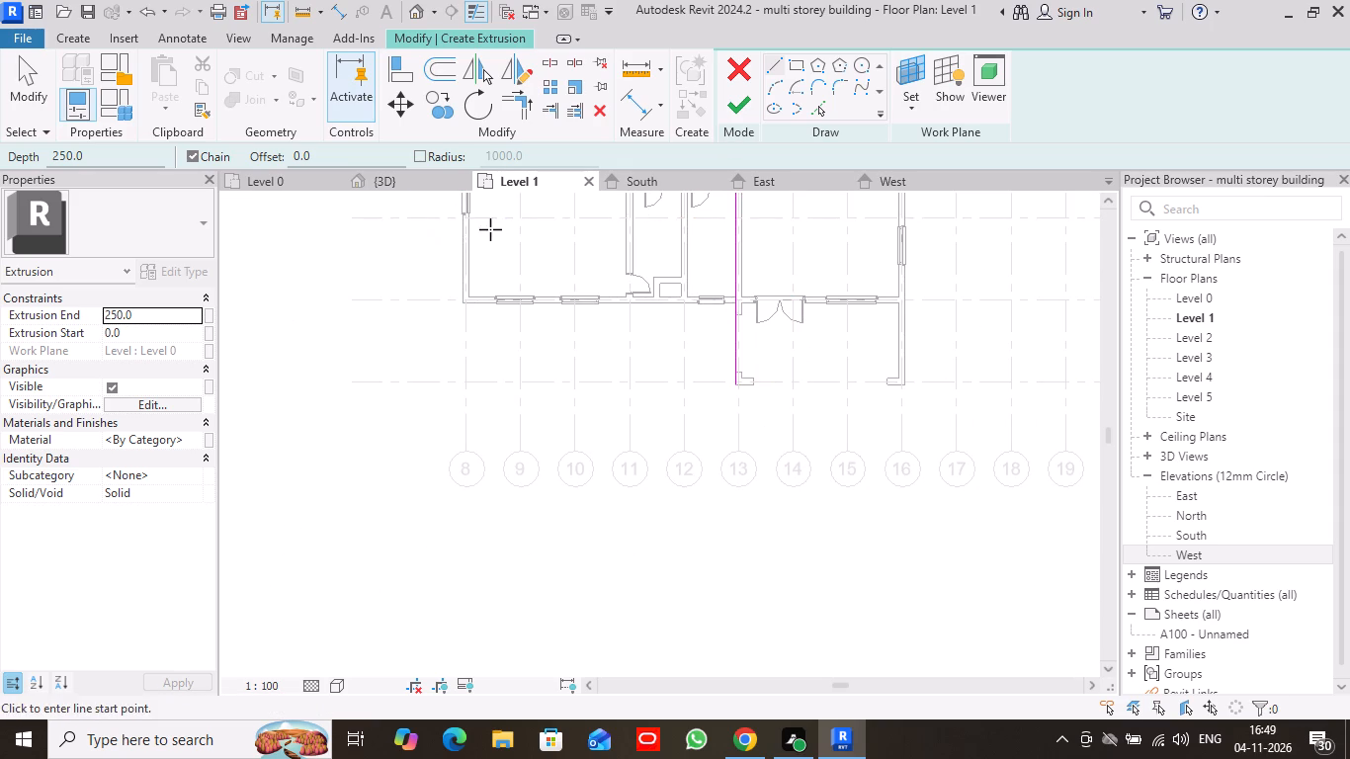
pyautogui.press('Escape')
pyautogui.click(736, 341)
pyautogui.rightClick(736, 341)
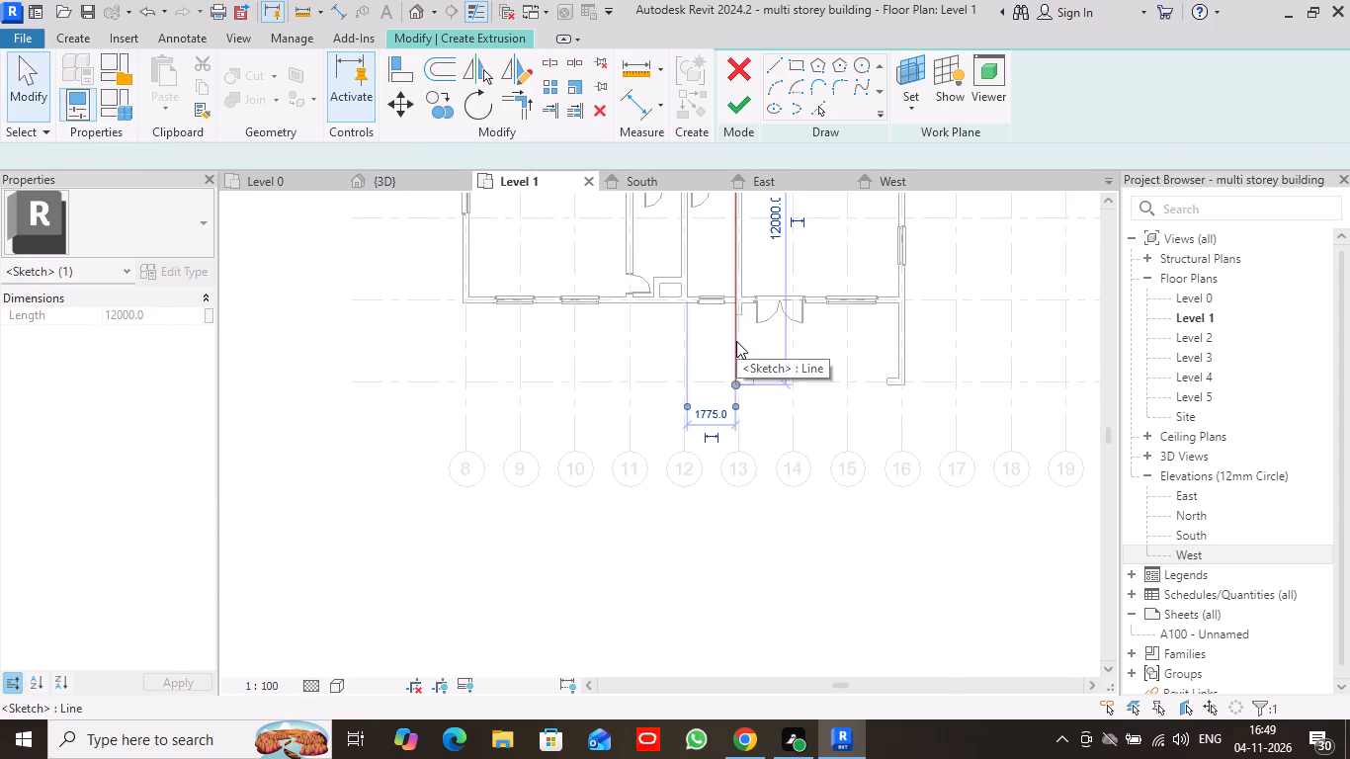
pyautogui.click(802, 457)
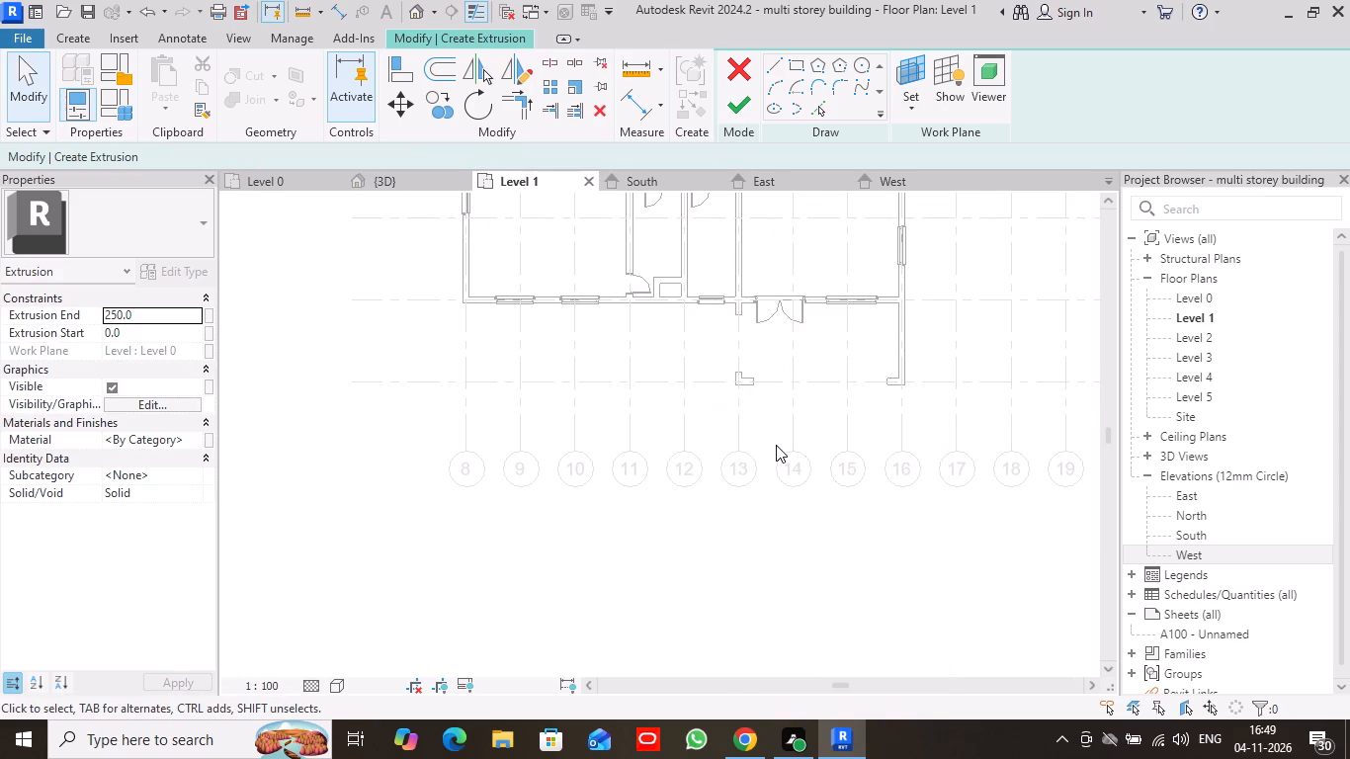
# In the Level 0 plan, sketch lines around the sit-out's grid 13 corner pier: 250, 800, 900 and about 350 mm back to the wall.
pyautogui.scroll(-2, 776, 444)
pyautogui.scroll(5, 774, 441)
pyautogui.scroll(1, 753, 362)
pyautogui.moveTo(753, 362); pyautogui.dragTo(734, 393, button='middle')
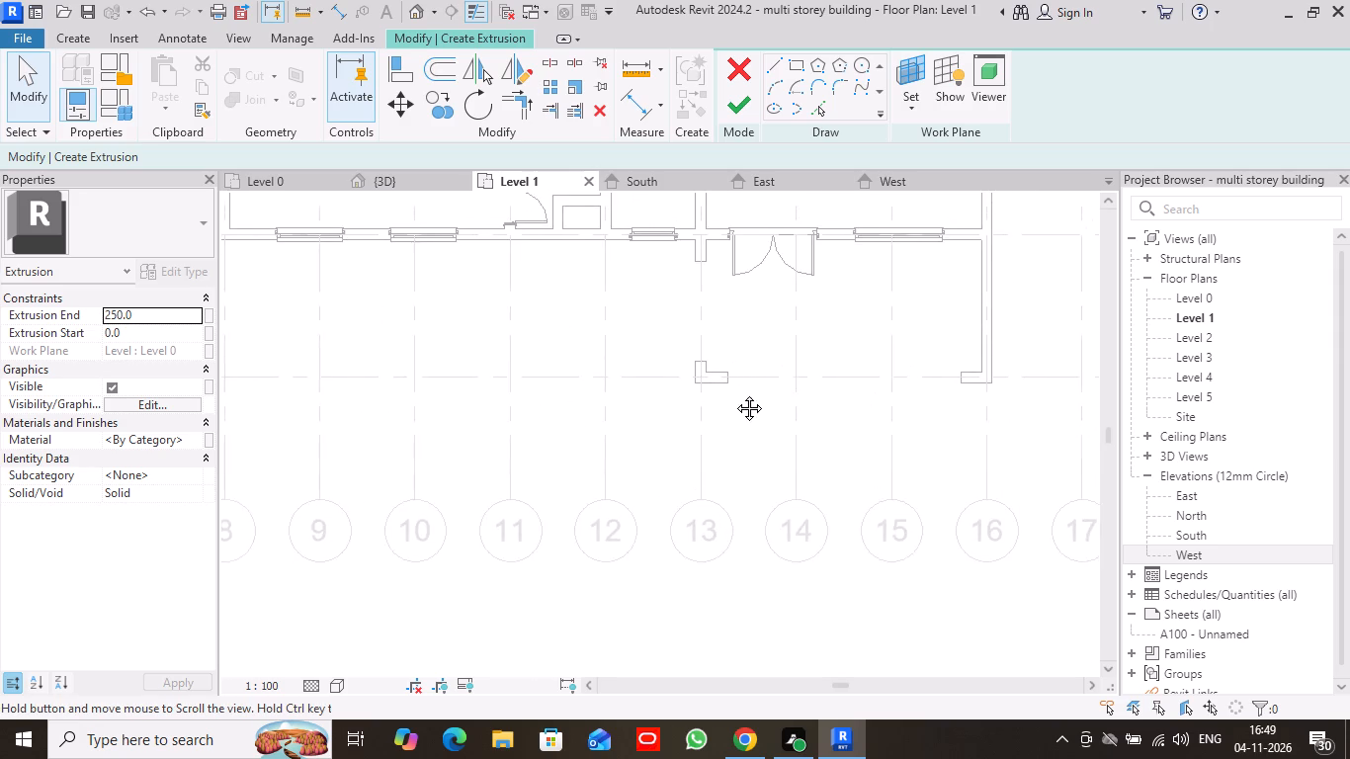
pyautogui.moveTo(734, 393); pyautogui.dragTo(712, 419, button='middle')
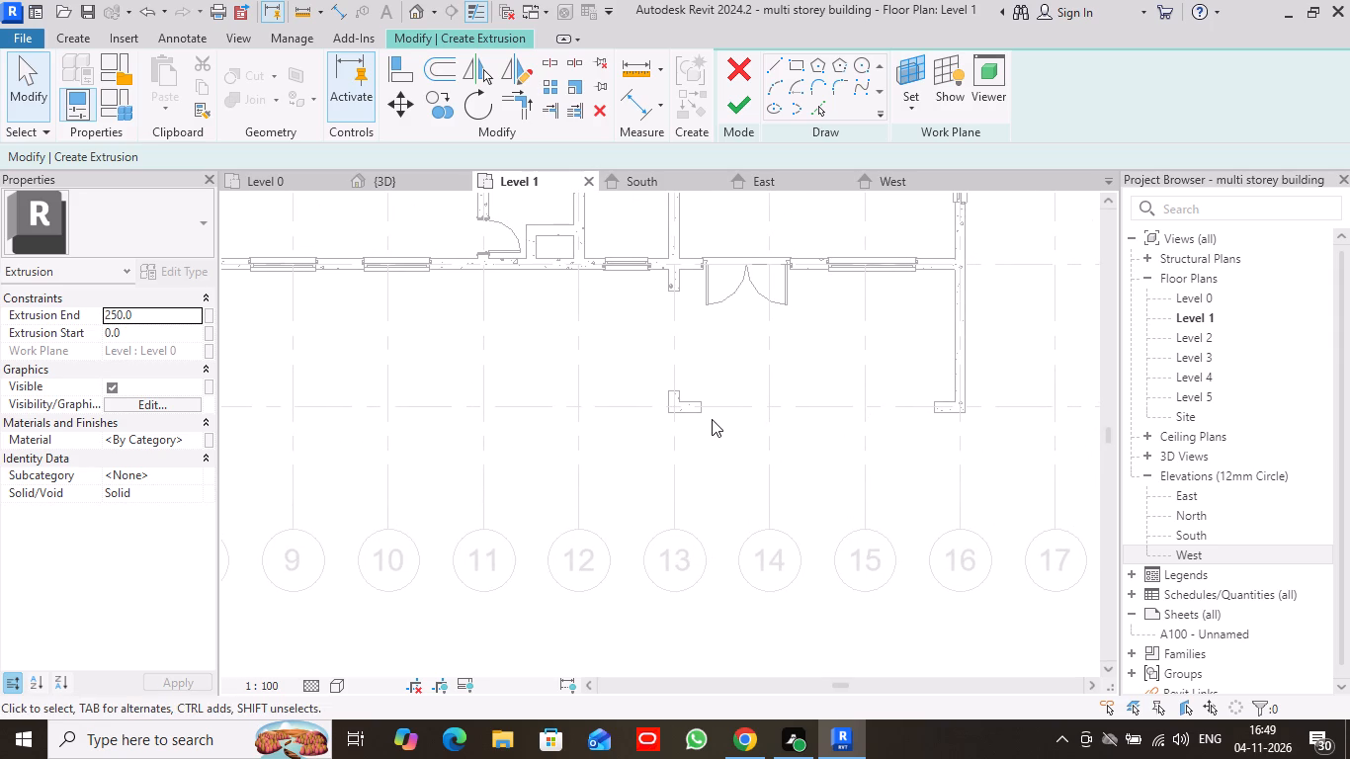
pyautogui.click(310, 186)
pyautogui.scroll(3, 608, 517)
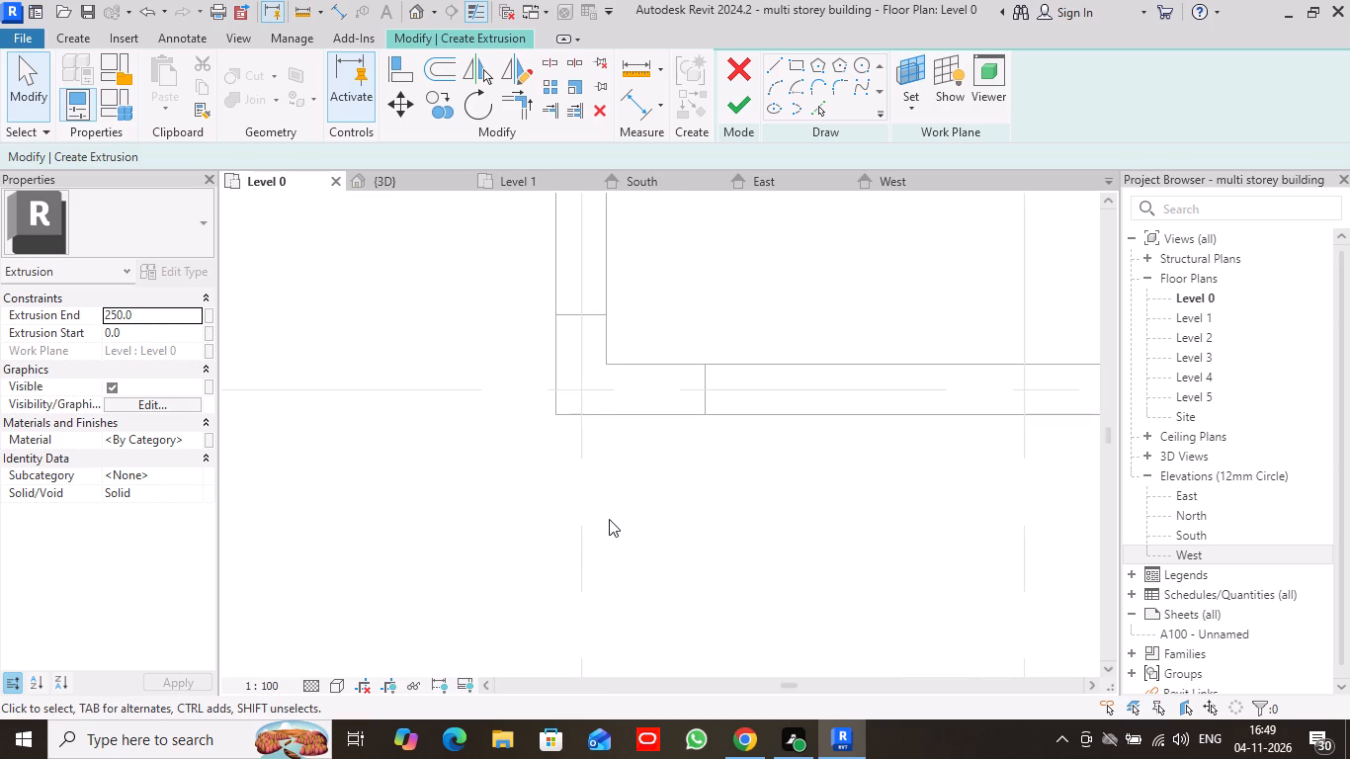
pyautogui.scroll(-2, 633, 514)
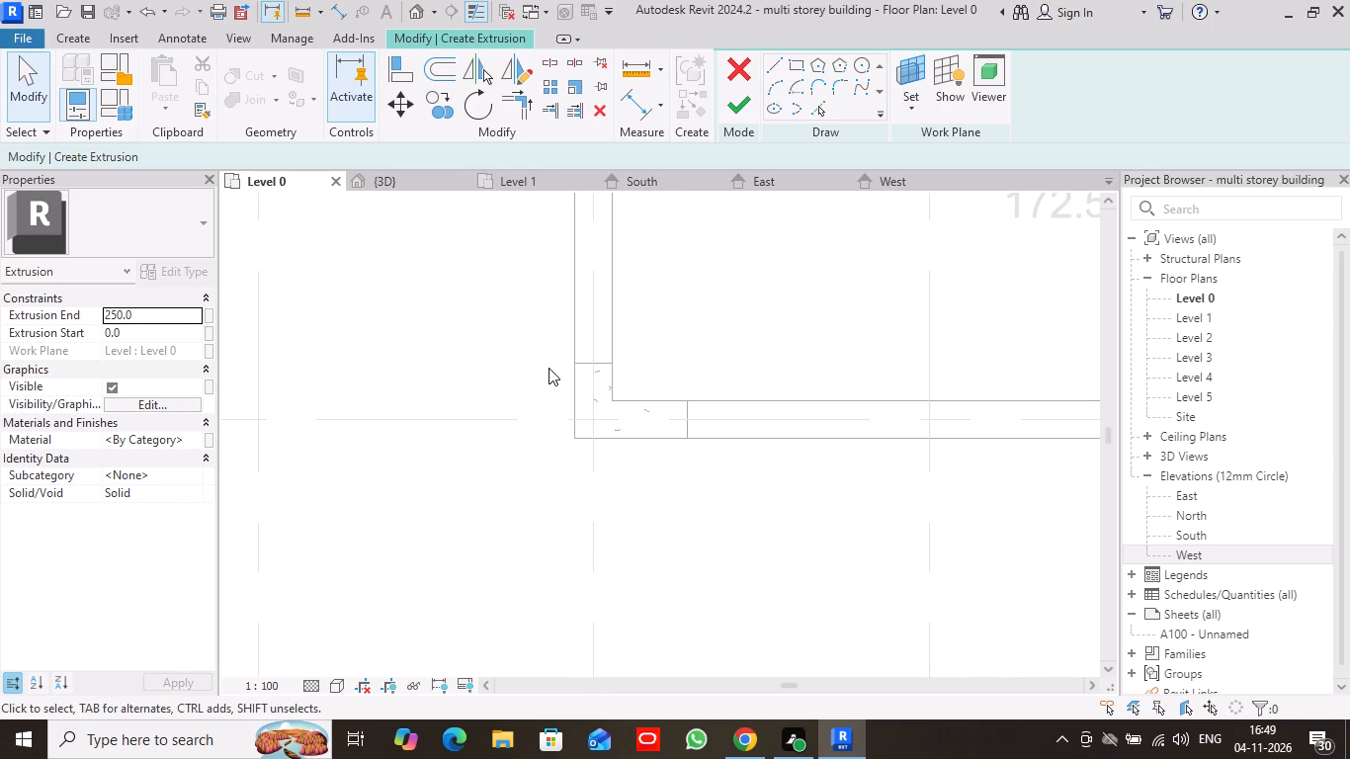
pyautogui.click(770, 63)
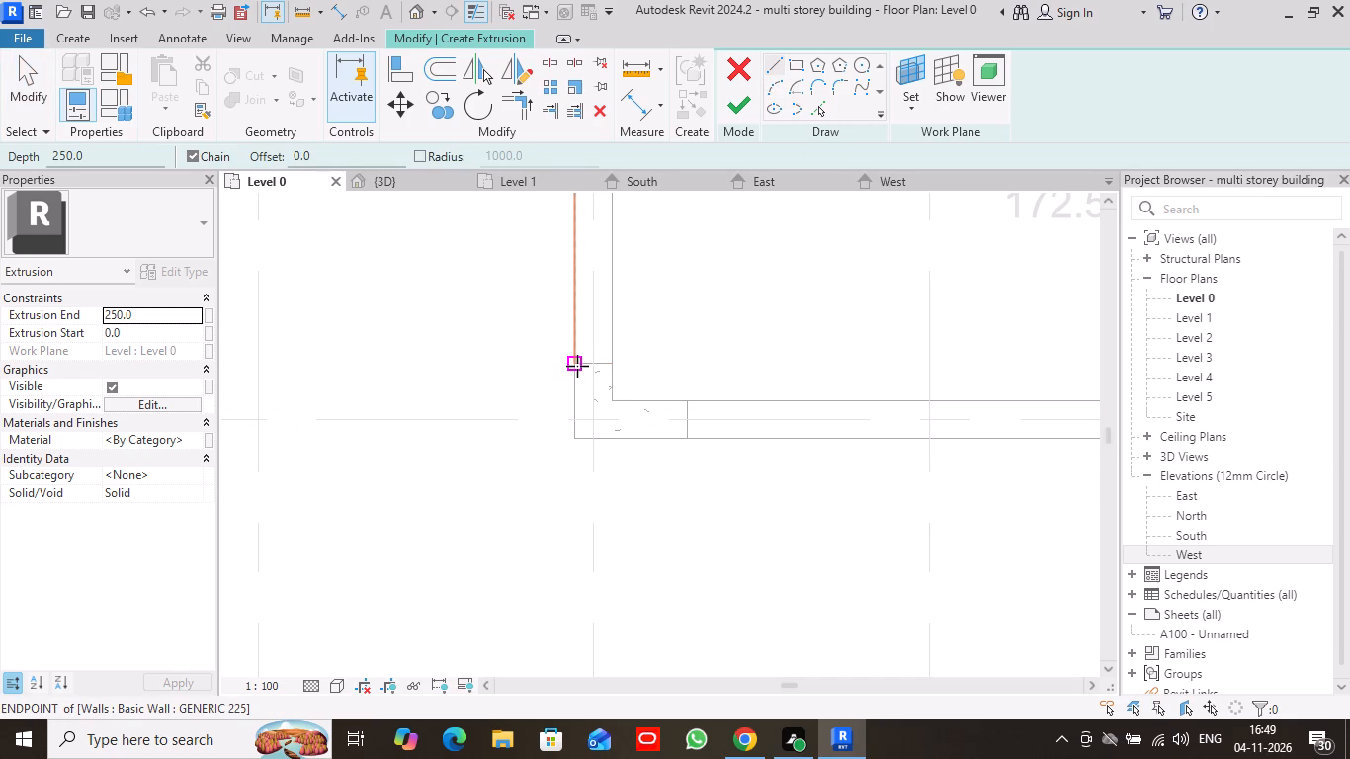
pyautogui.click(575, 364)
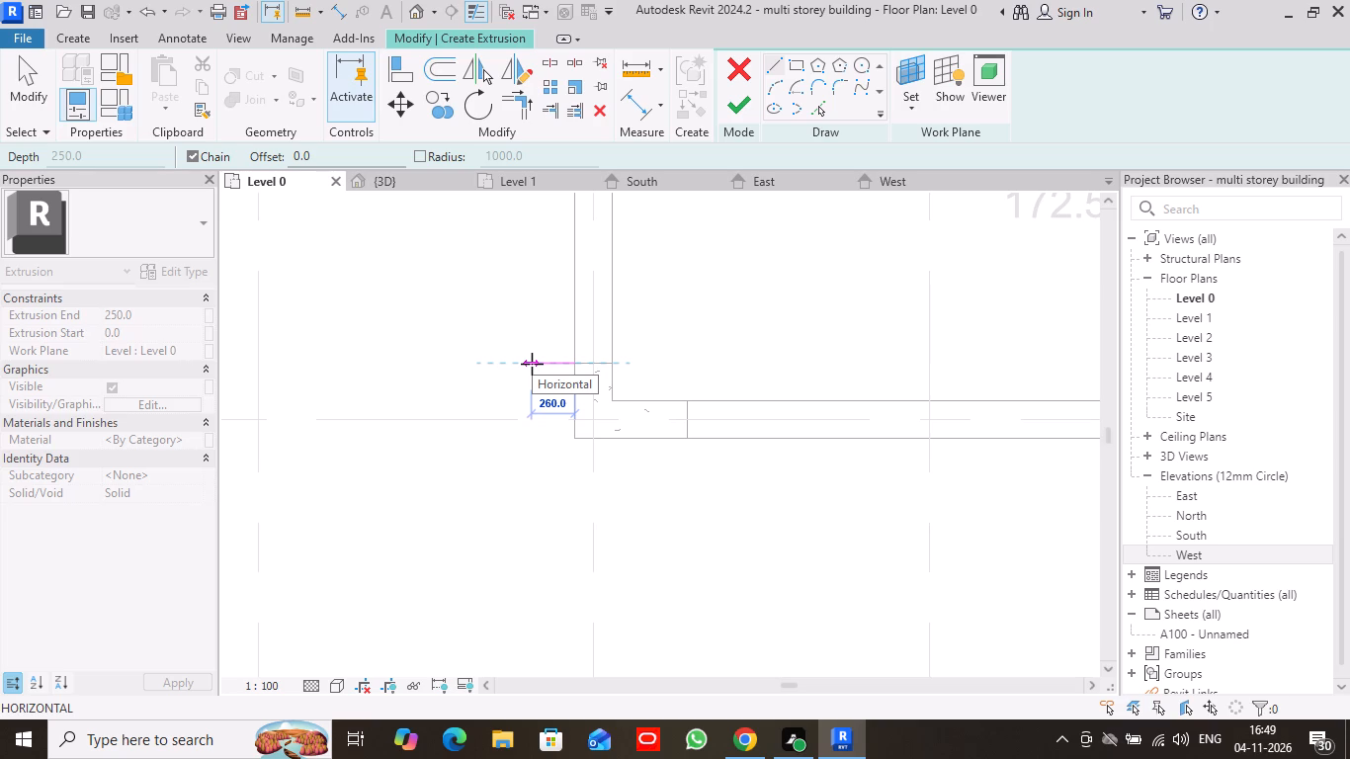
pyautogui.write('25')
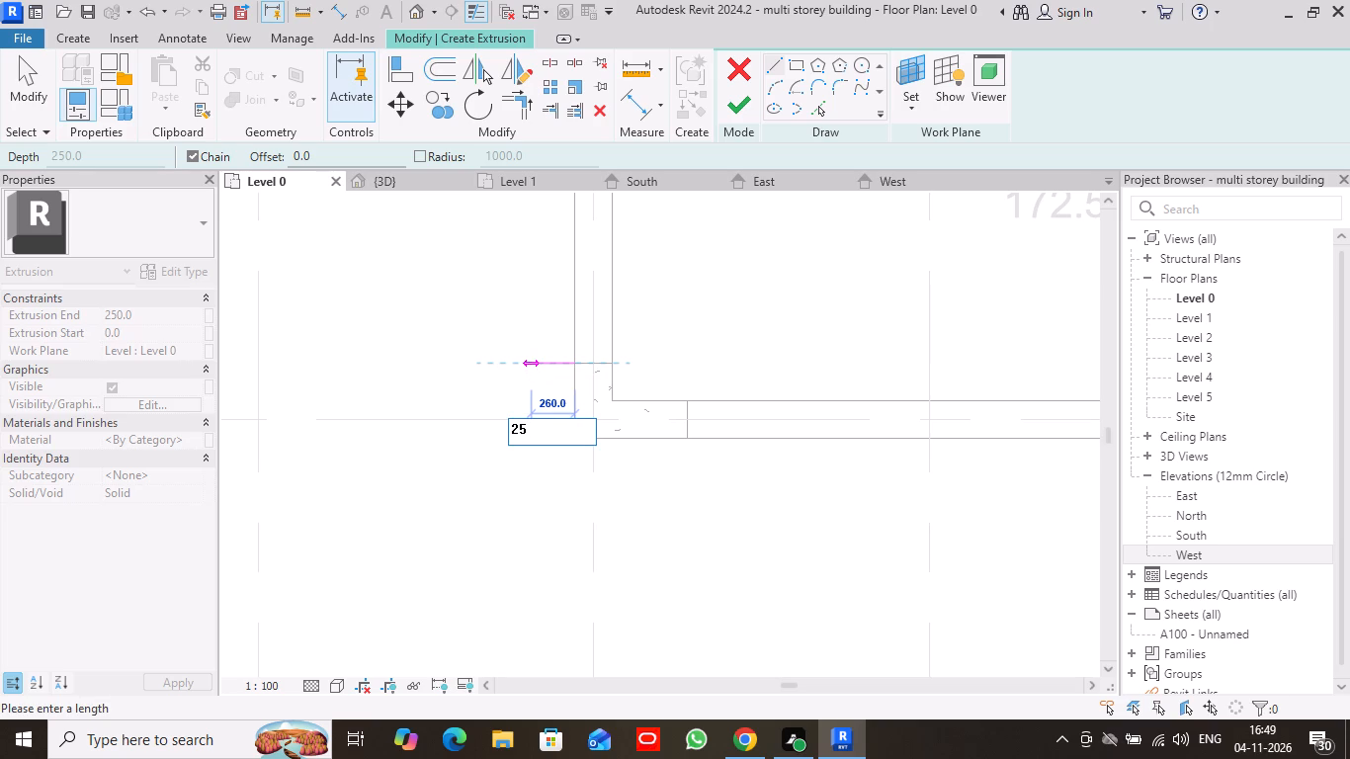
pyautogui.press('0')
pyautogui.press('Return')
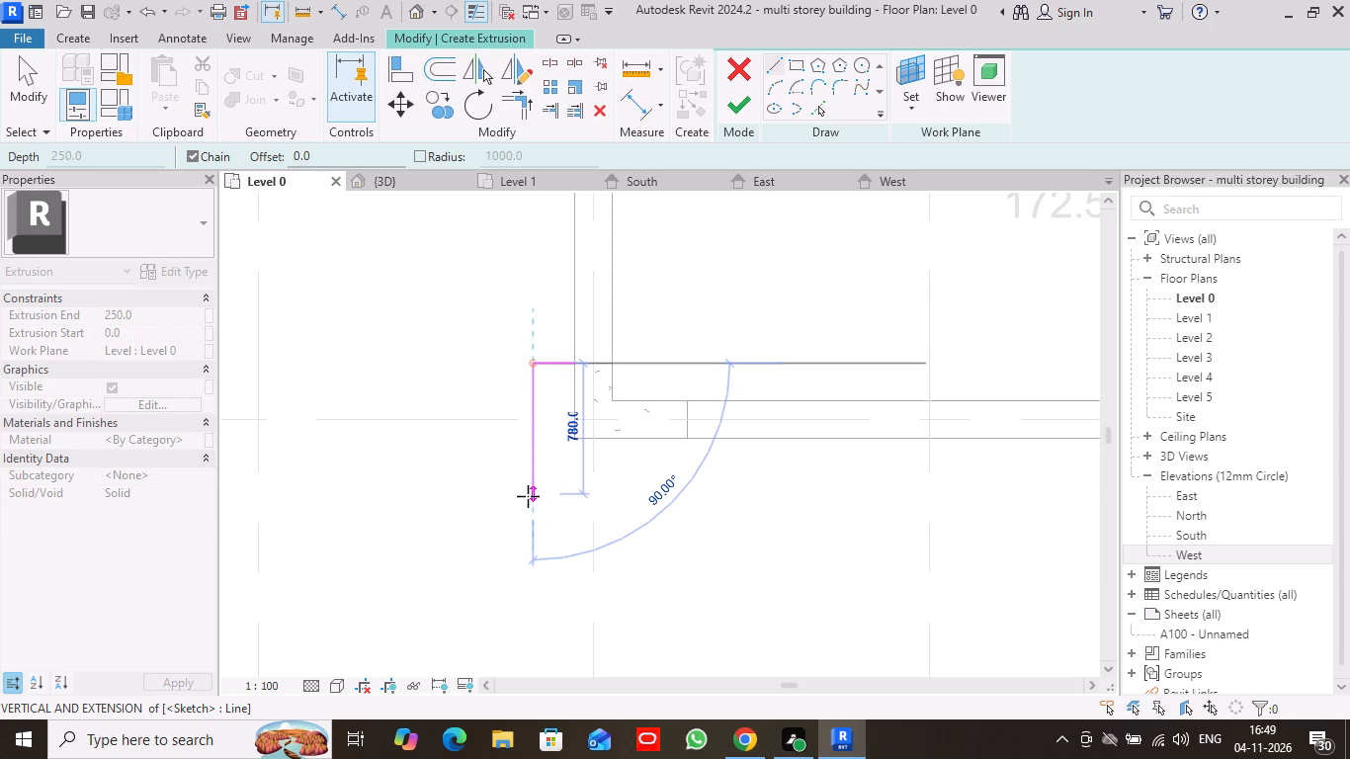
pyautogui.write('800')
pyautogui.press('Return')
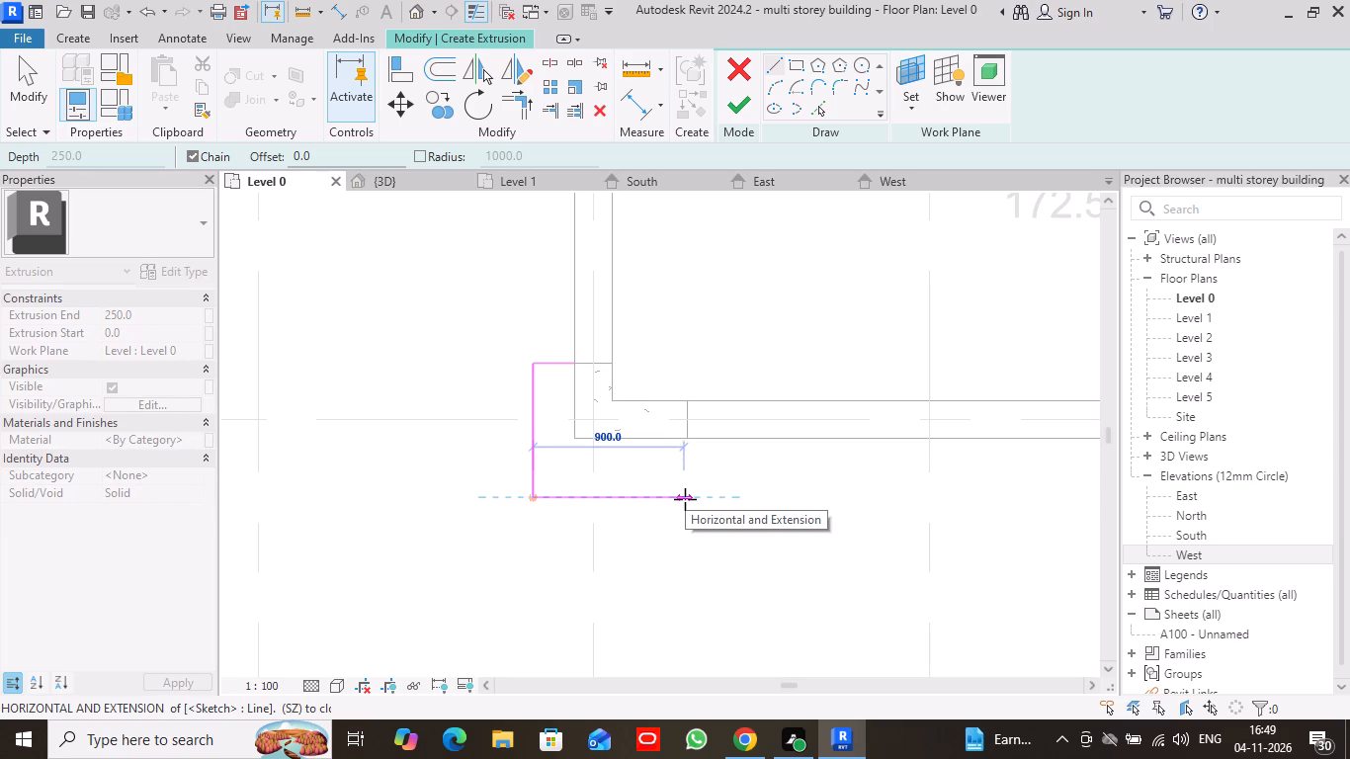
pyautogui.click(685, 499)
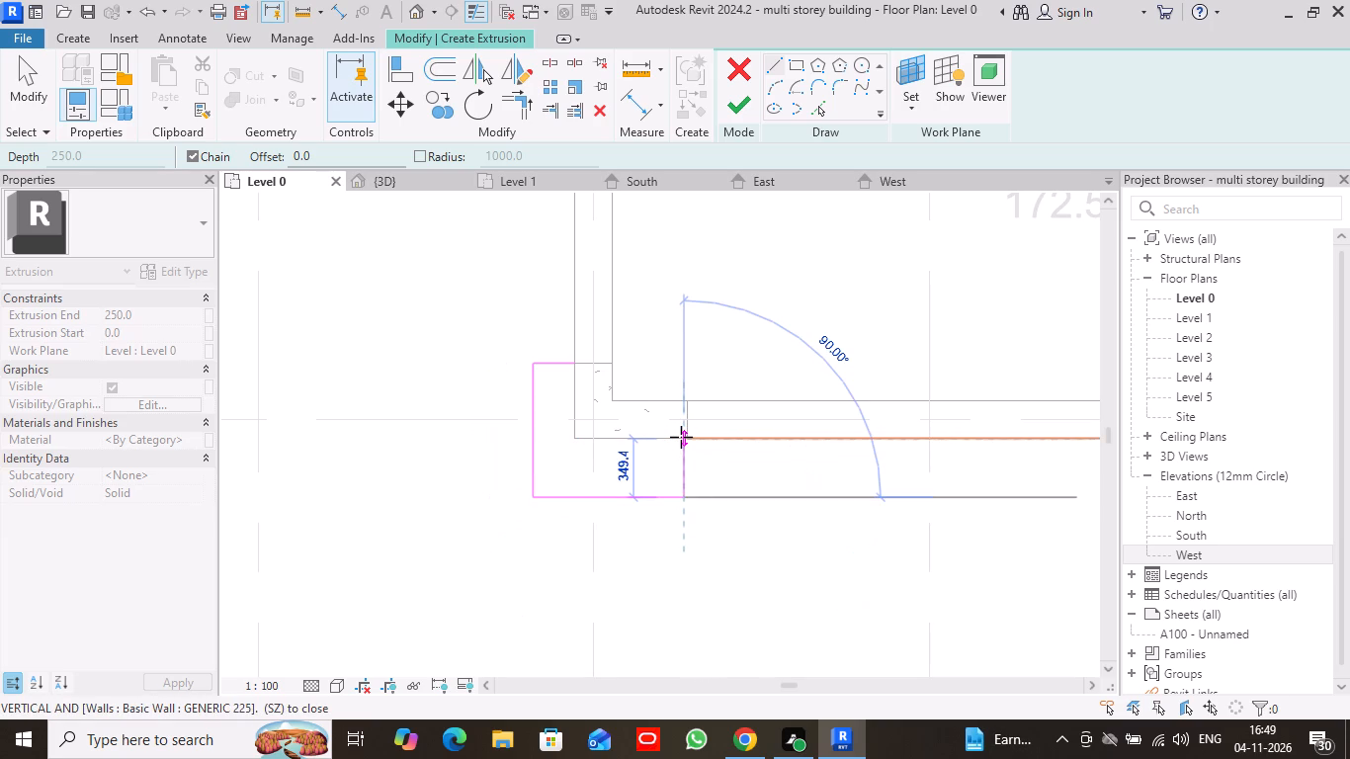
pyautogui.click(681, 437)
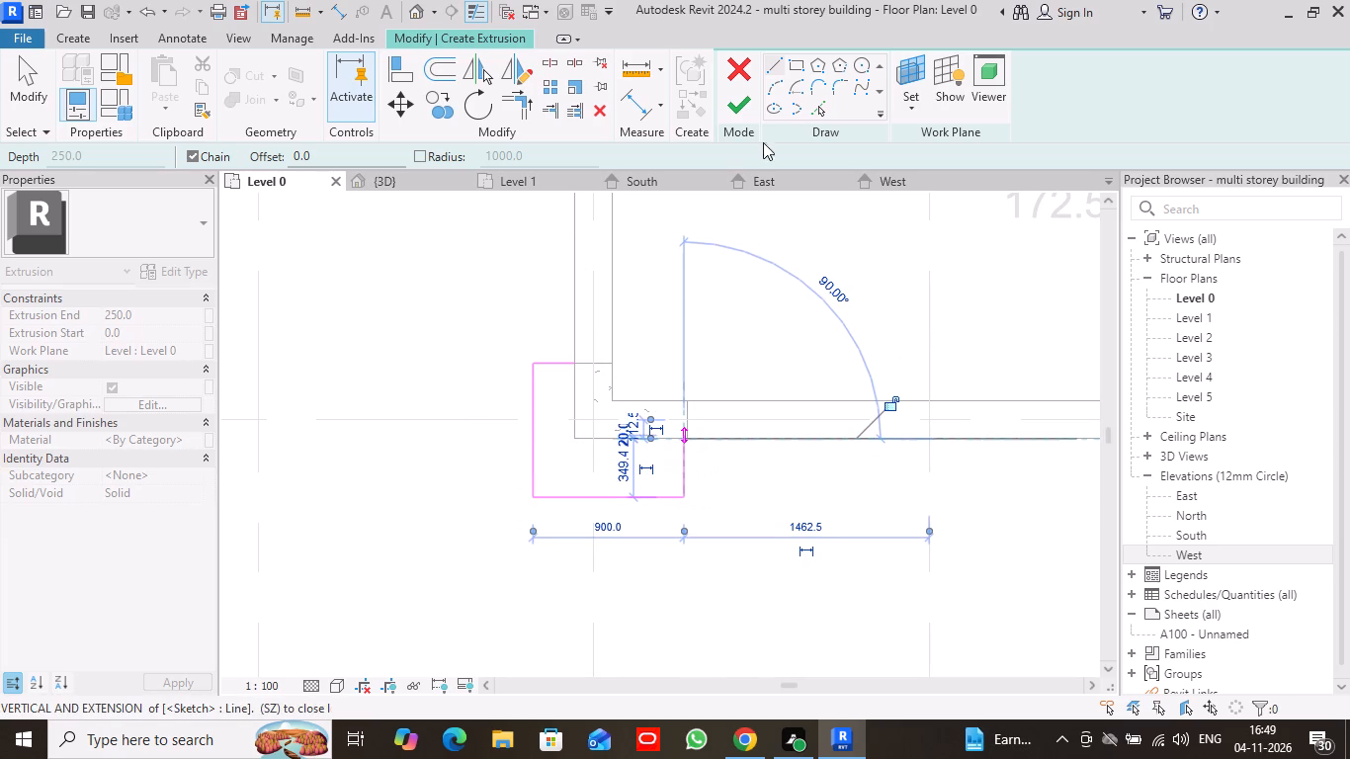
pyautogui.press('Escape')
# Close the L-shaped profile by picking the pier's two outer wall faces as sketch lines and trimming them to the drawn ends.
pyautogui.click(811, 106)
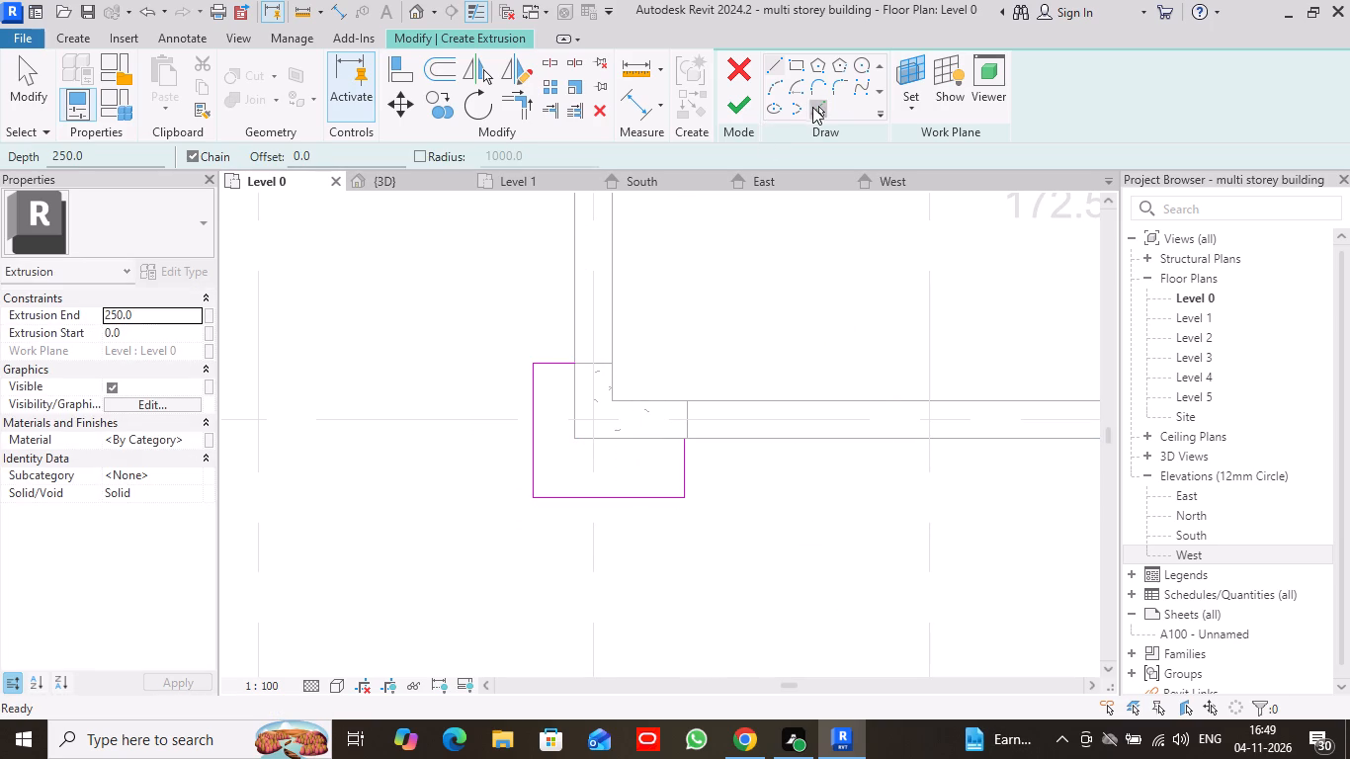
pyautogui.click(575, 330)
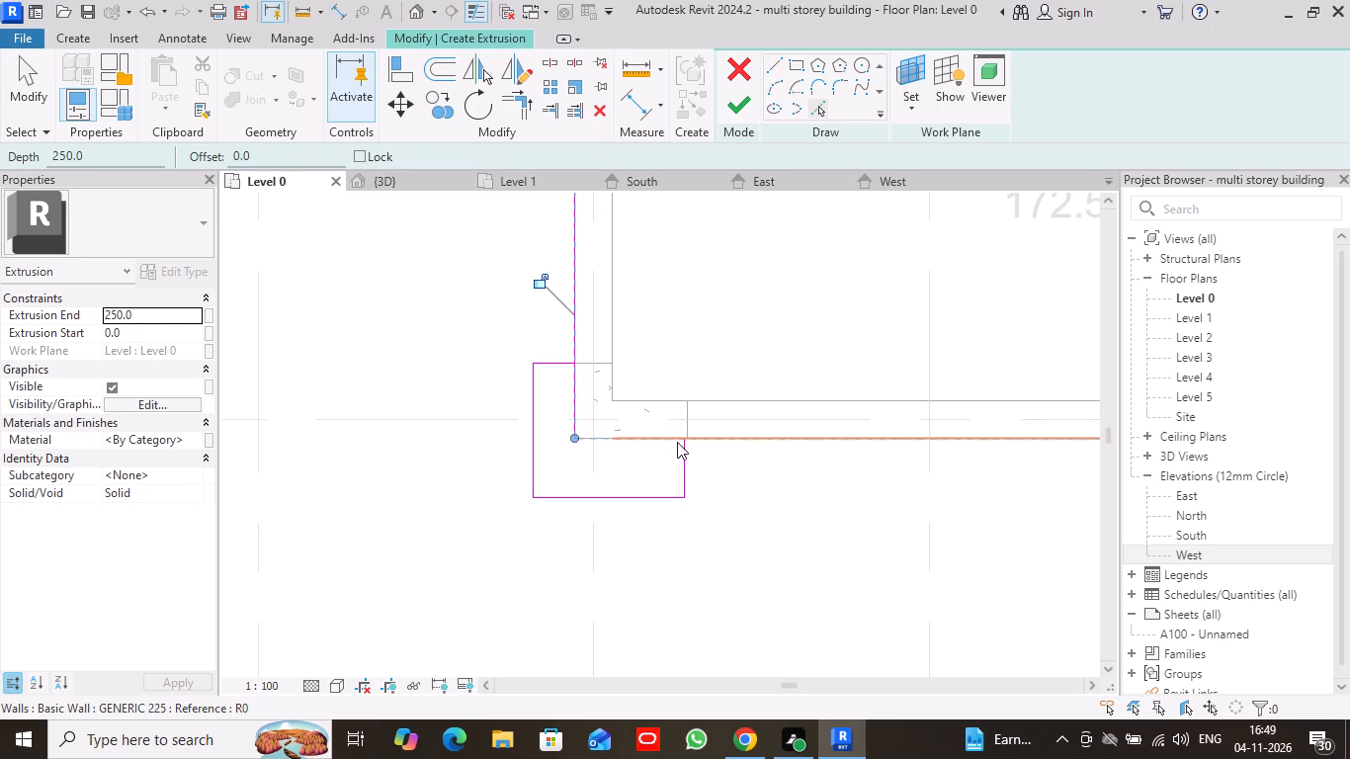
pyautogui.click(660, 438)
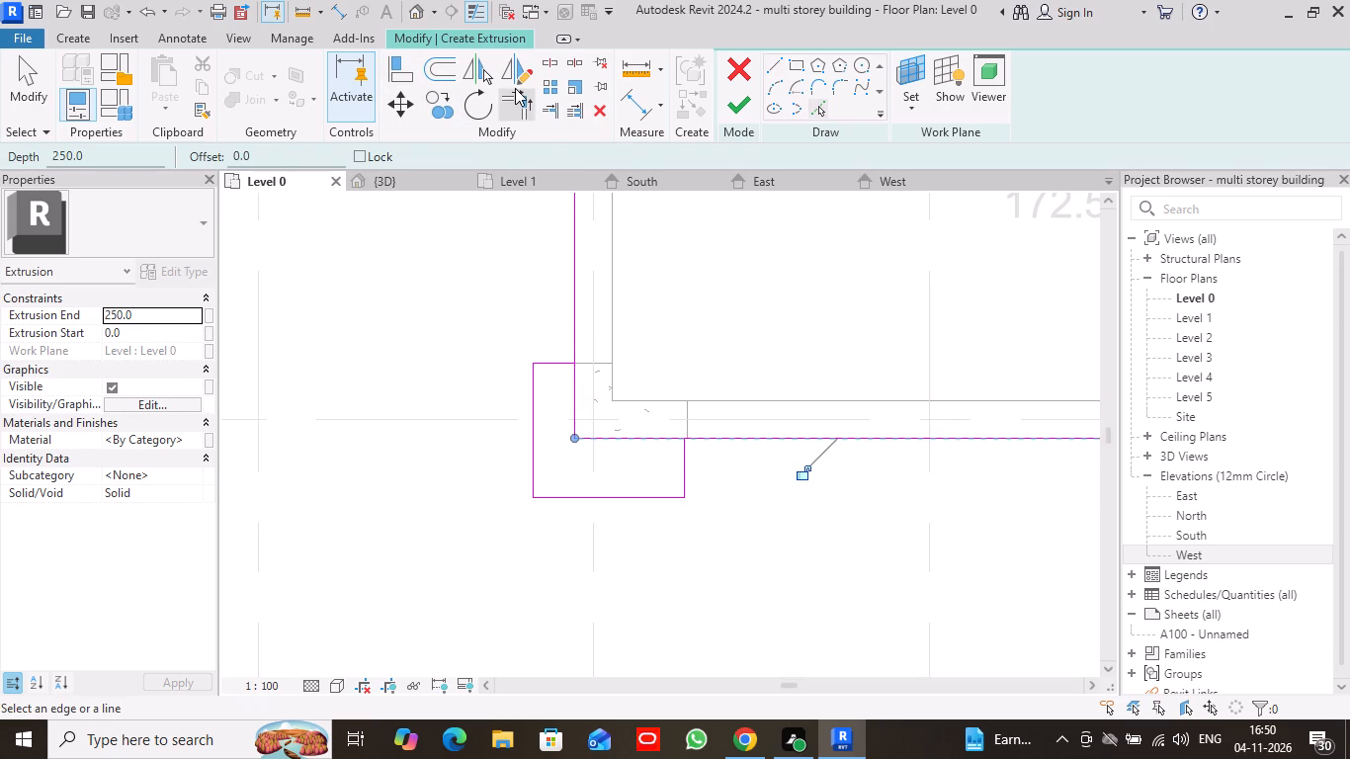
pyautogui.click(515, 88)
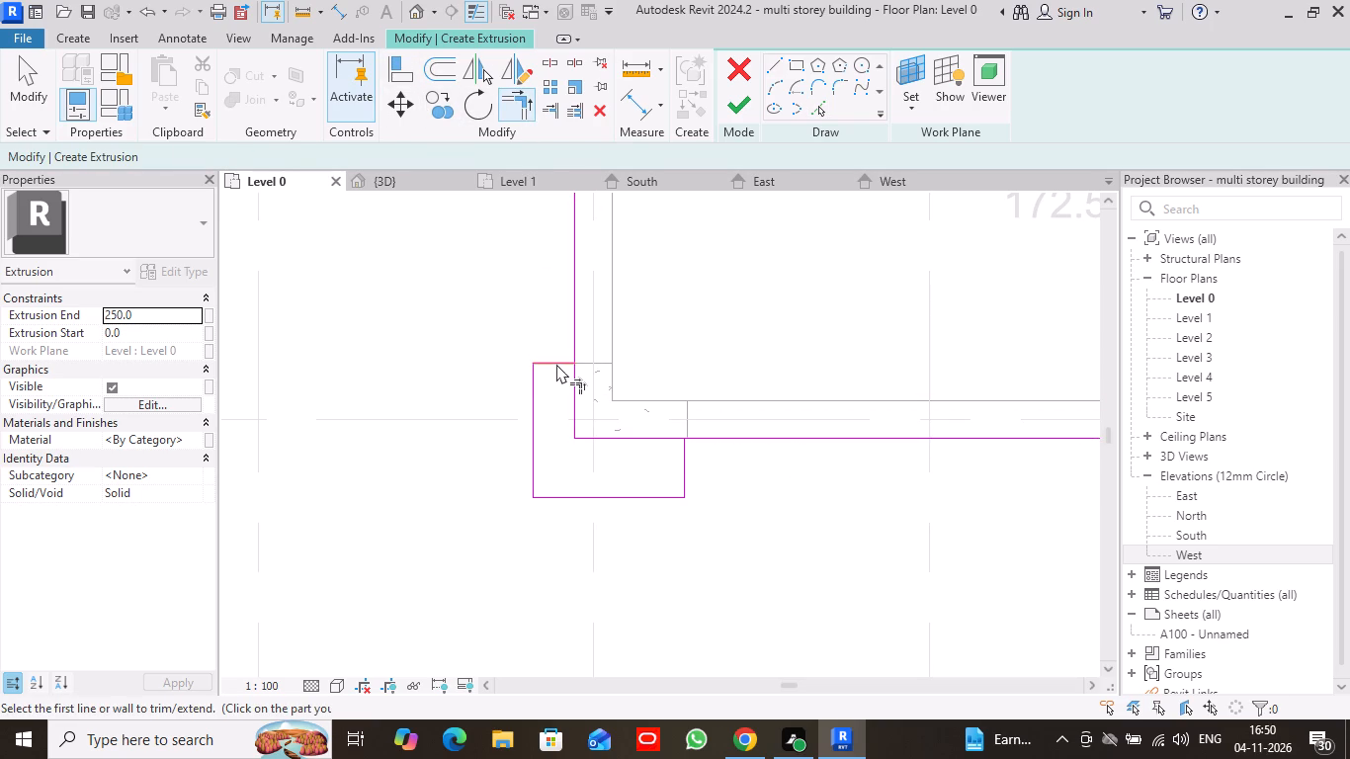
pyautogui.click(557, 362)
pyautogui.click(576, 409)
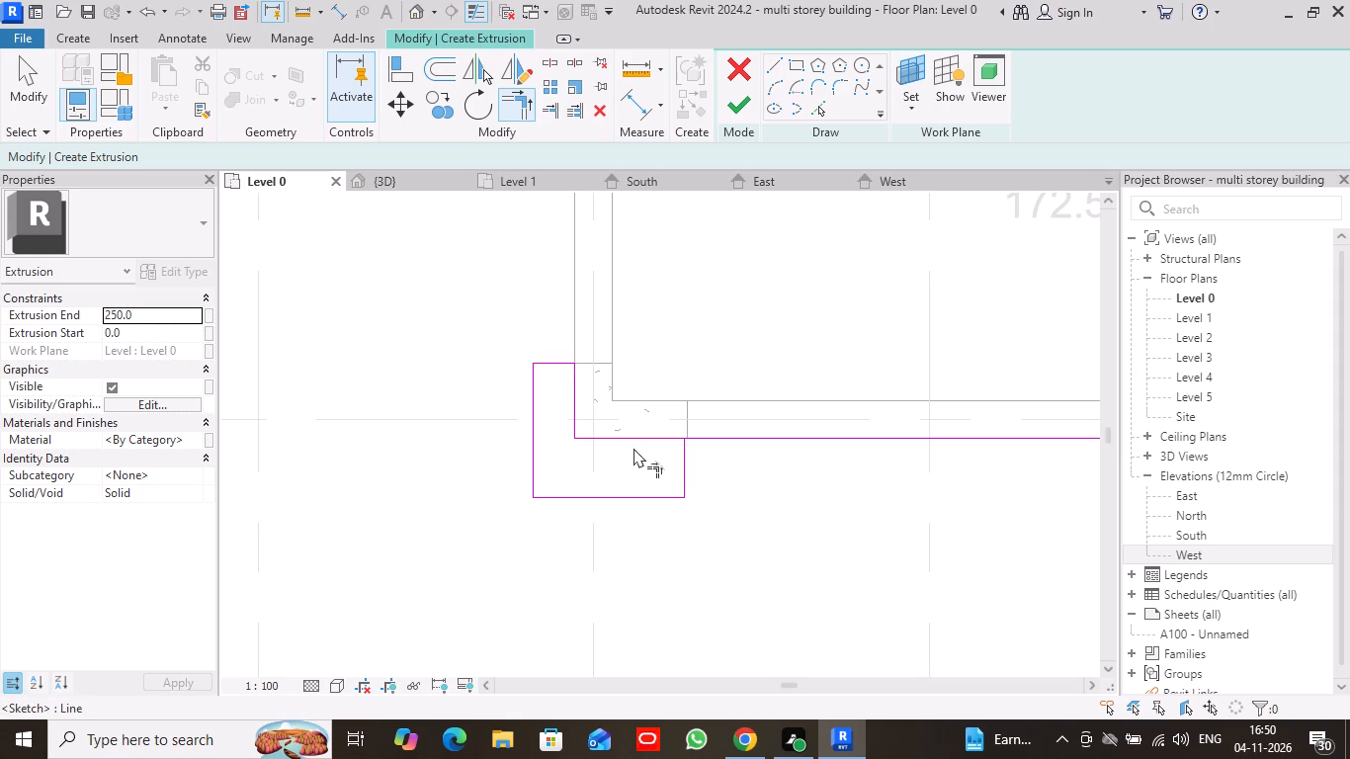
pyautogui.click(632, 436)
pyautogui.click(685, 466)
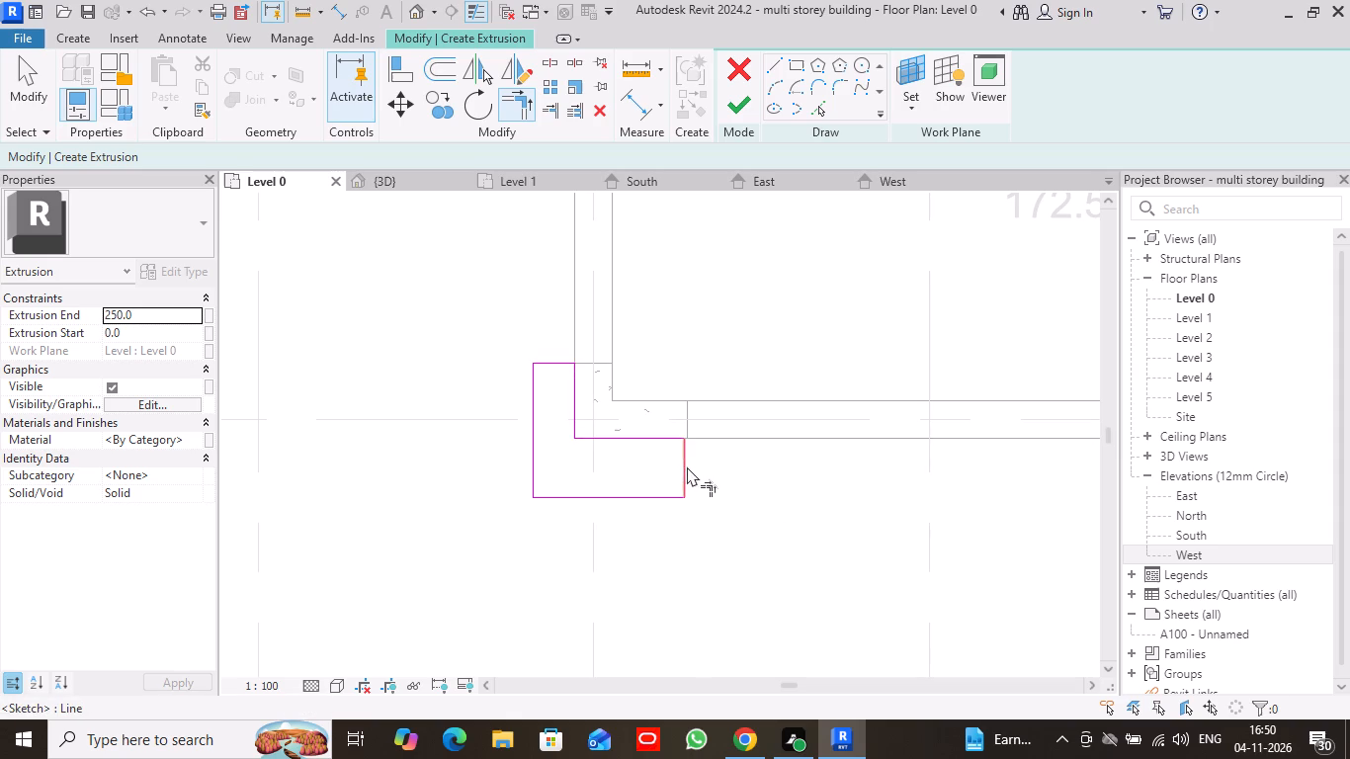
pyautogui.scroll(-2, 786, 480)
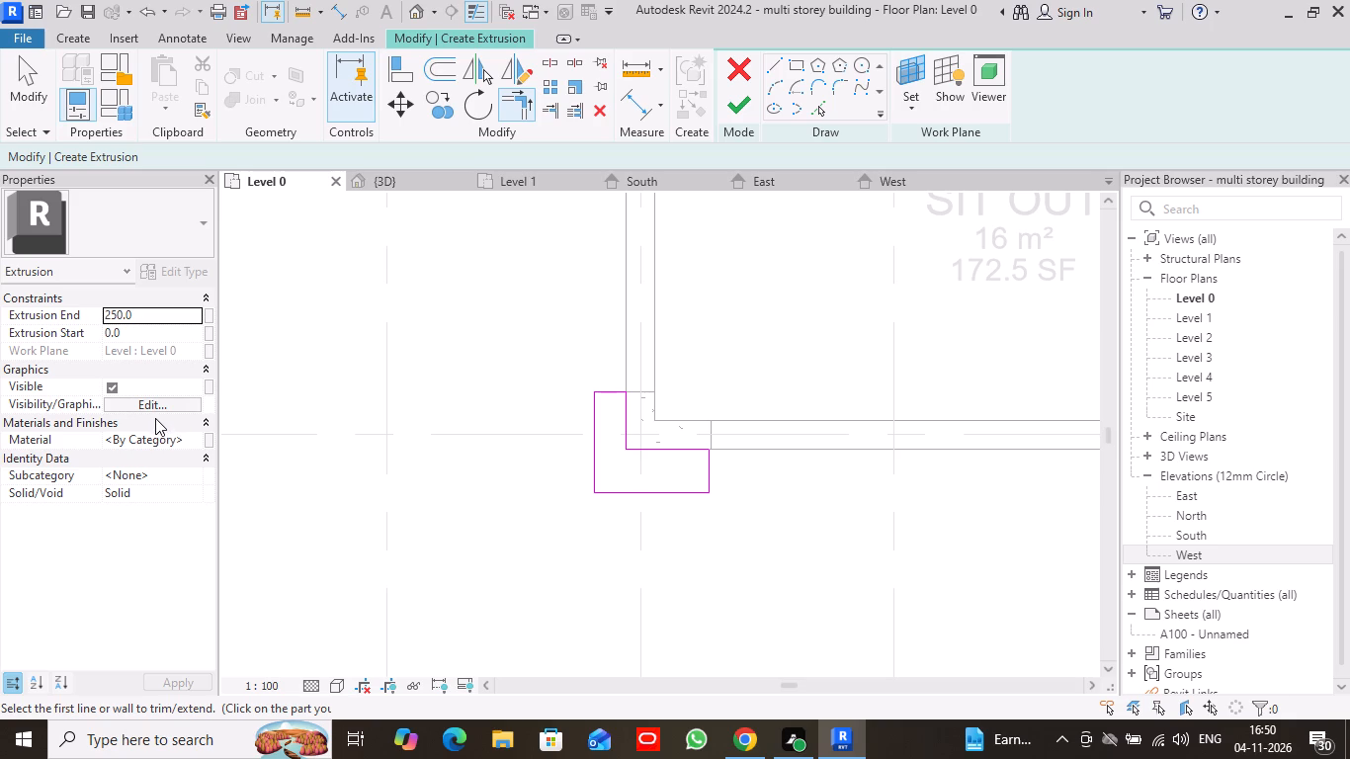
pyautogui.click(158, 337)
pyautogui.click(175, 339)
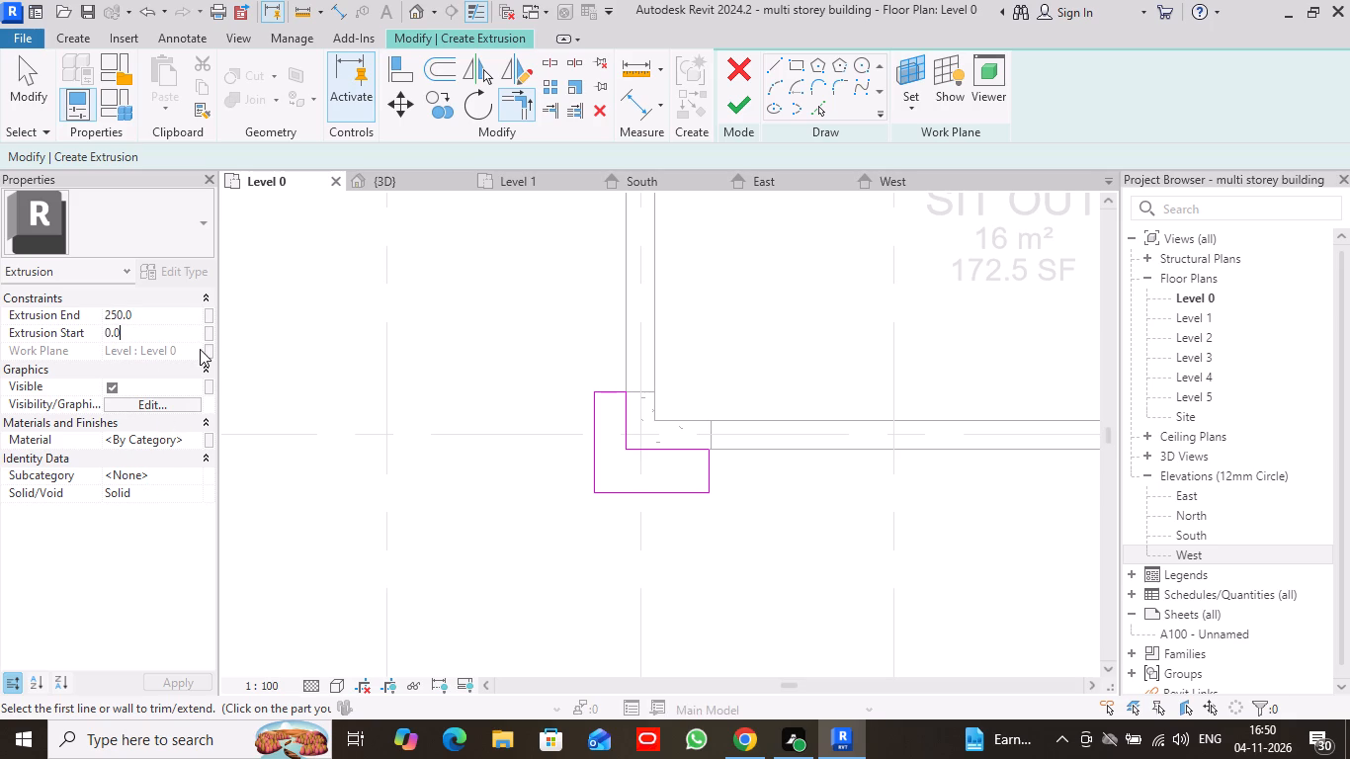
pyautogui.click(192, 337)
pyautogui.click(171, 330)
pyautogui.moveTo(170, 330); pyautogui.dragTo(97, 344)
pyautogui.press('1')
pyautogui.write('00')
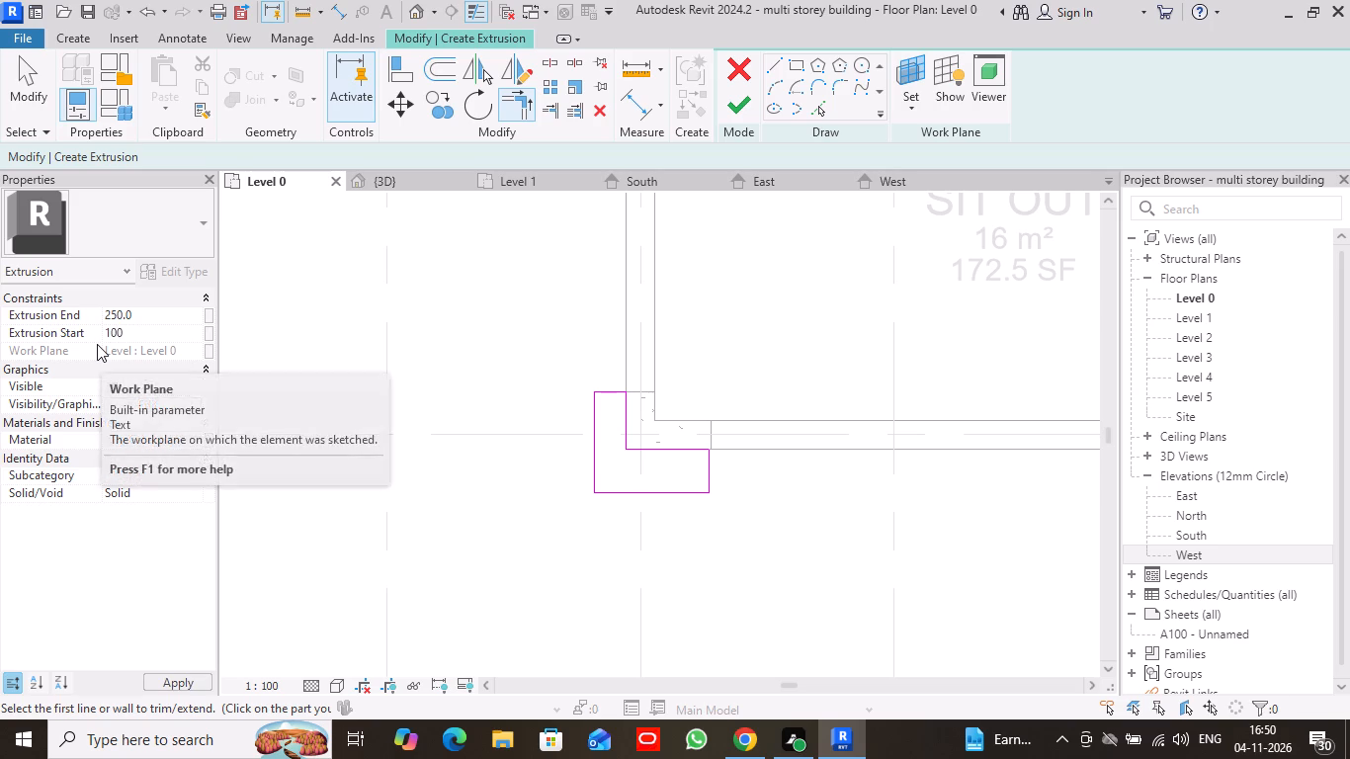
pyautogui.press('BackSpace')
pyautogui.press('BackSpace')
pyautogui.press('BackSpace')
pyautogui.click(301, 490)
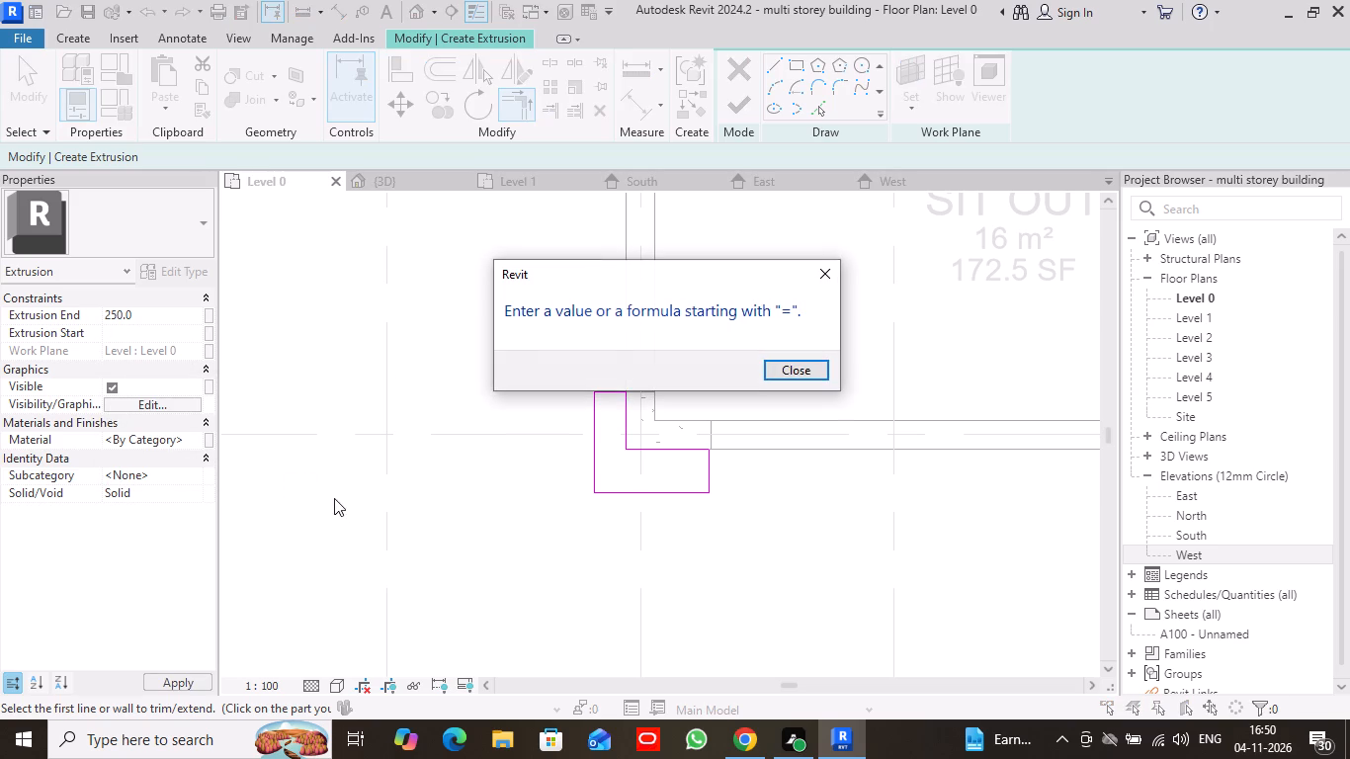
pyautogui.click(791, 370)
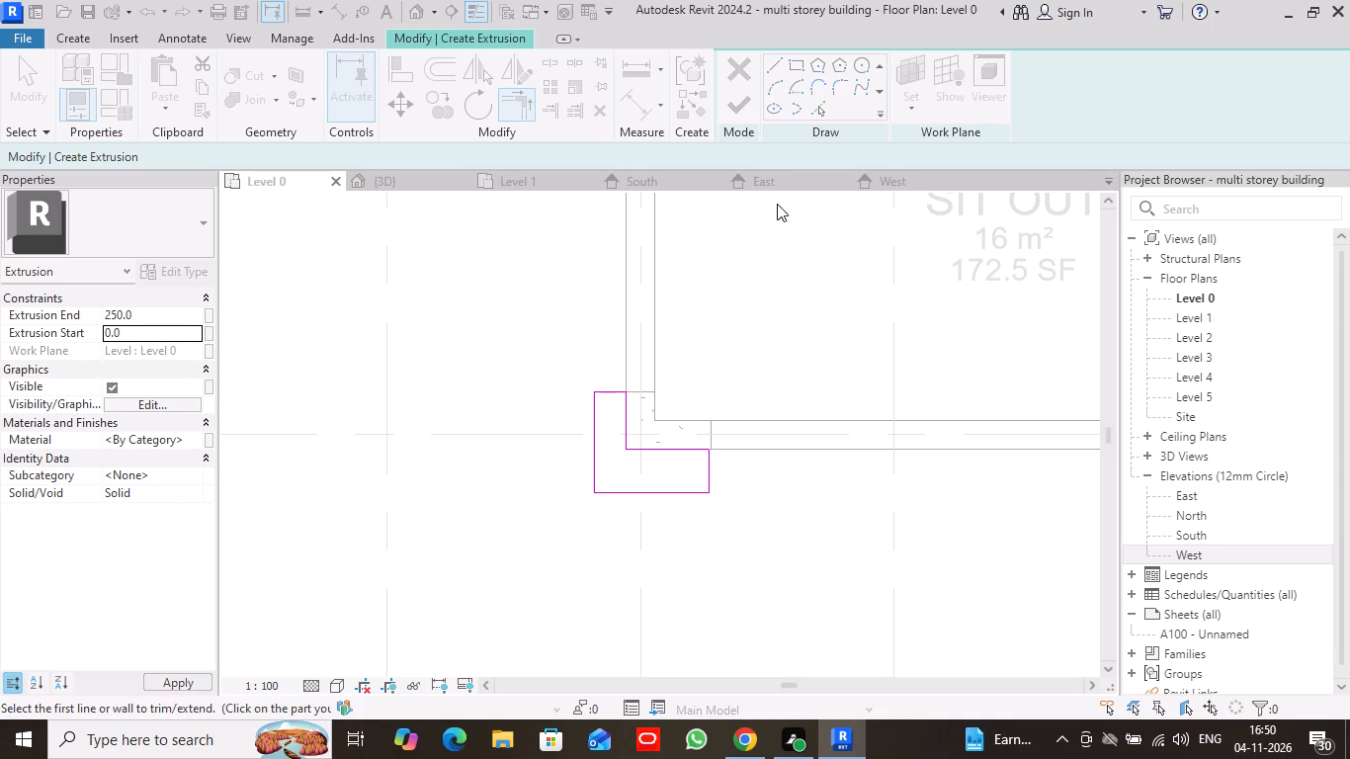
# Finish the L-shaped sketch as a 250 mm extrusion starting at 0.
pyautogui.click(729, 108)
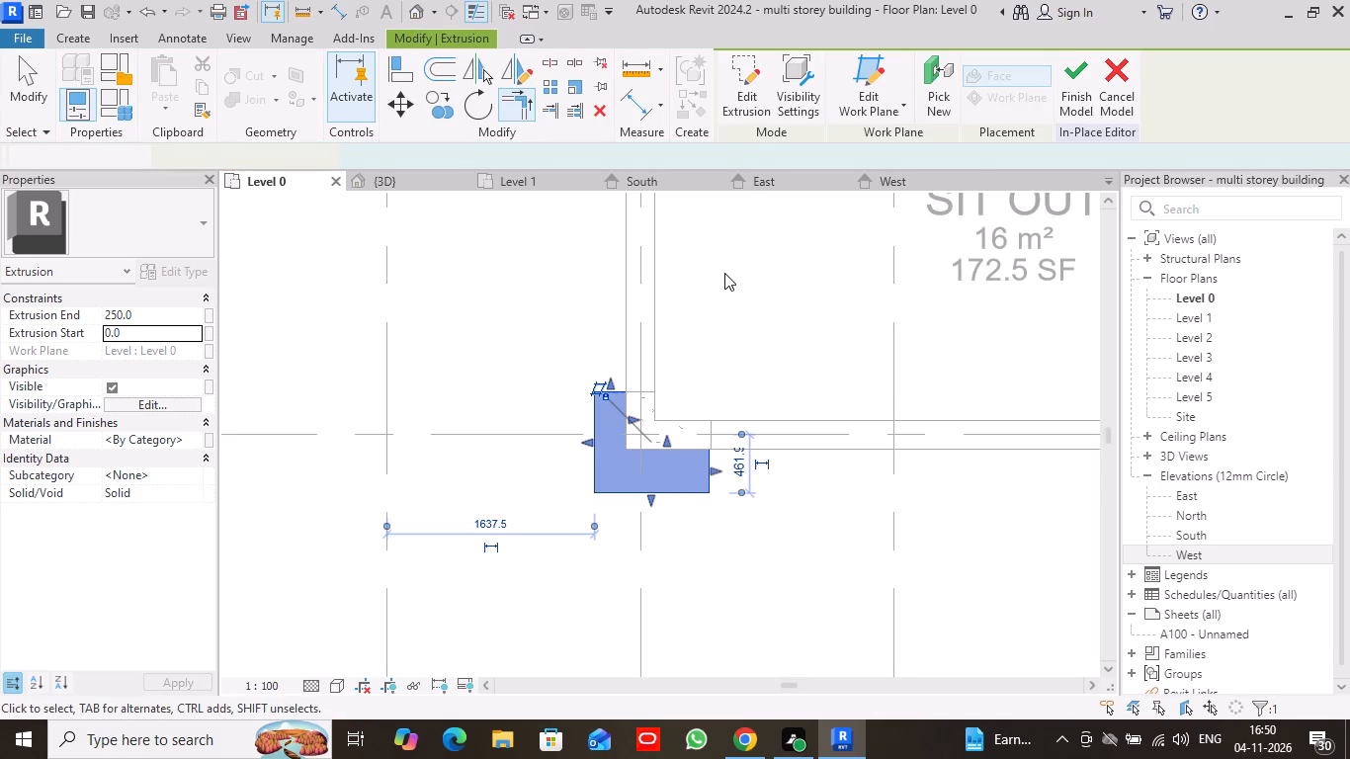
# Inspect the L-shaped base around the sit-out's grid 13 corner pier from an angled 3D view.
pyautogui.click(426, 189)
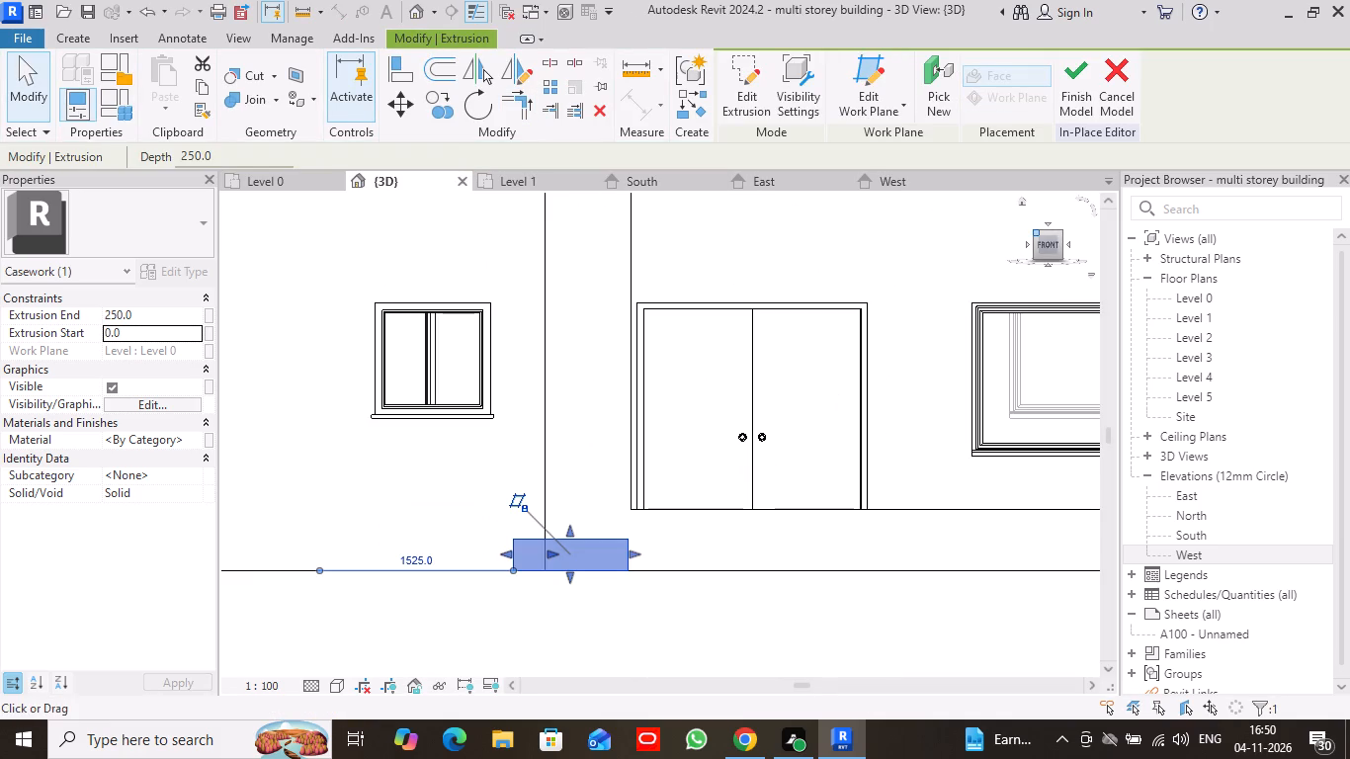
pyautogui.moveTo(1059, 234); pyautogui.dragTo(1052, 247)
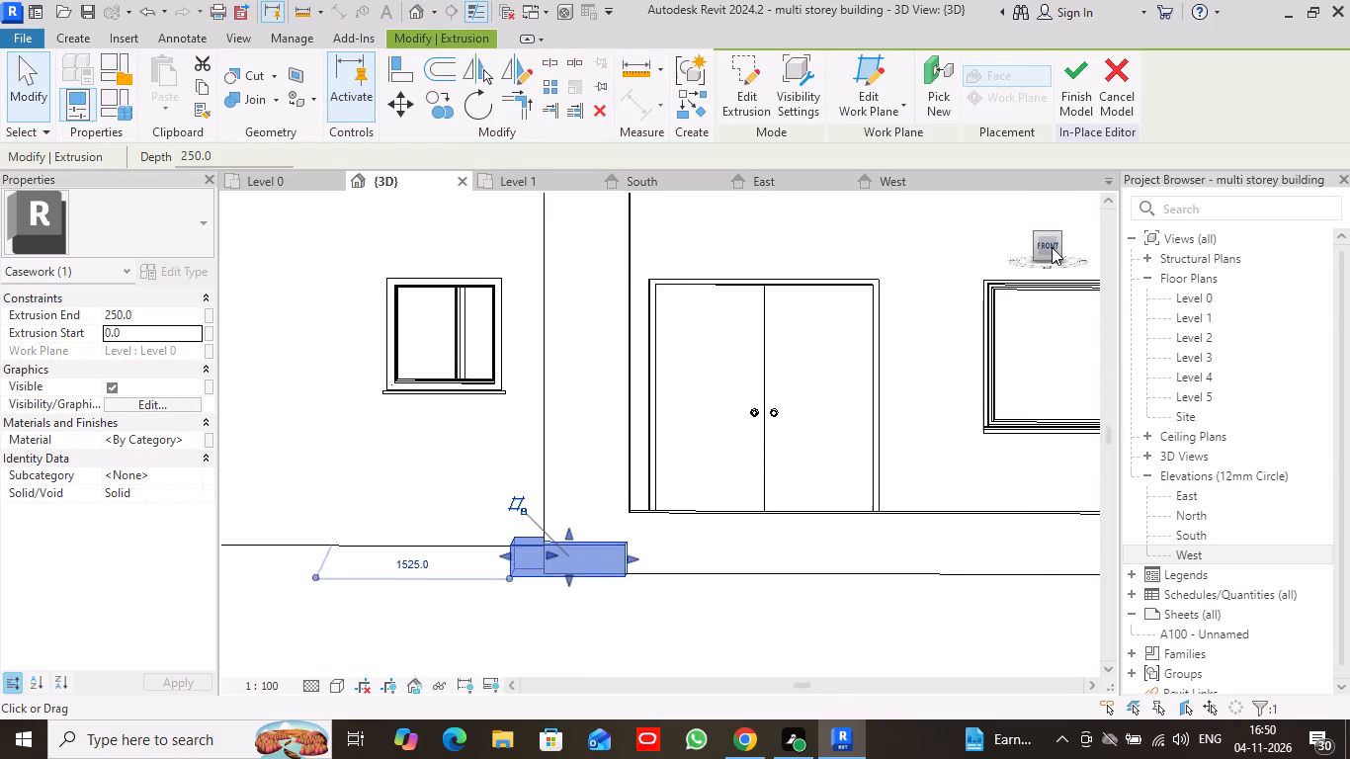
pyautogui.moveTo(1052, 247); pyautogui.dragTo(986, 278)
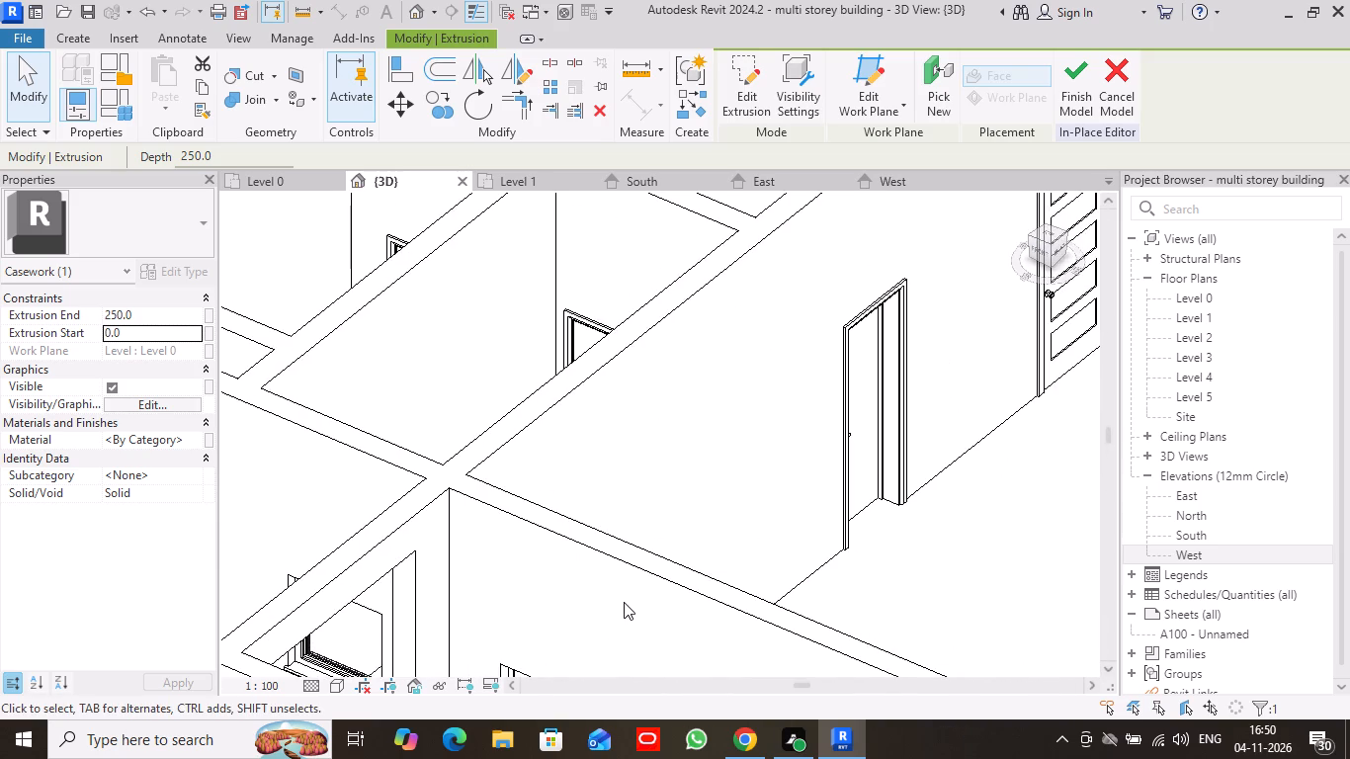
pyautogui.moveTo(624, 602); pyautogui.dragTo(819, 176, button='middle')
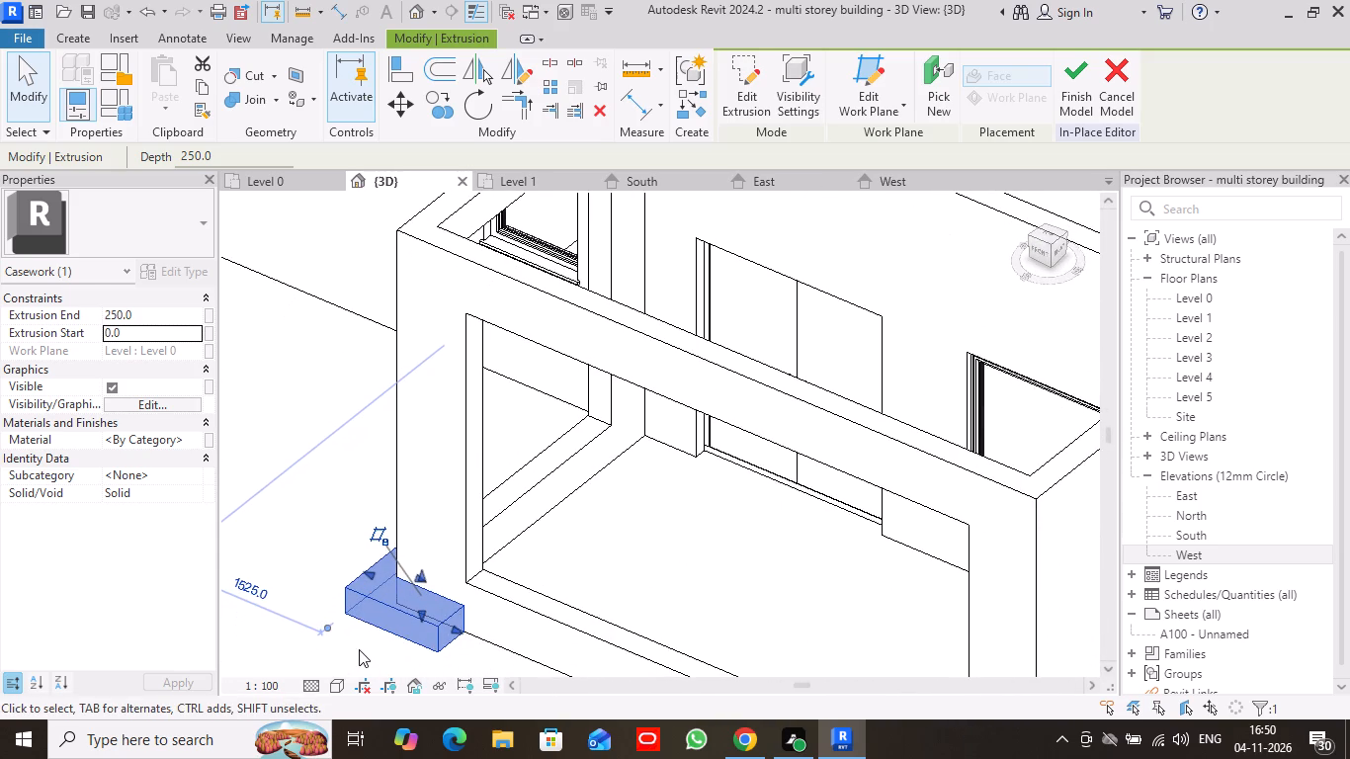
pyautogui.click(359, 647)
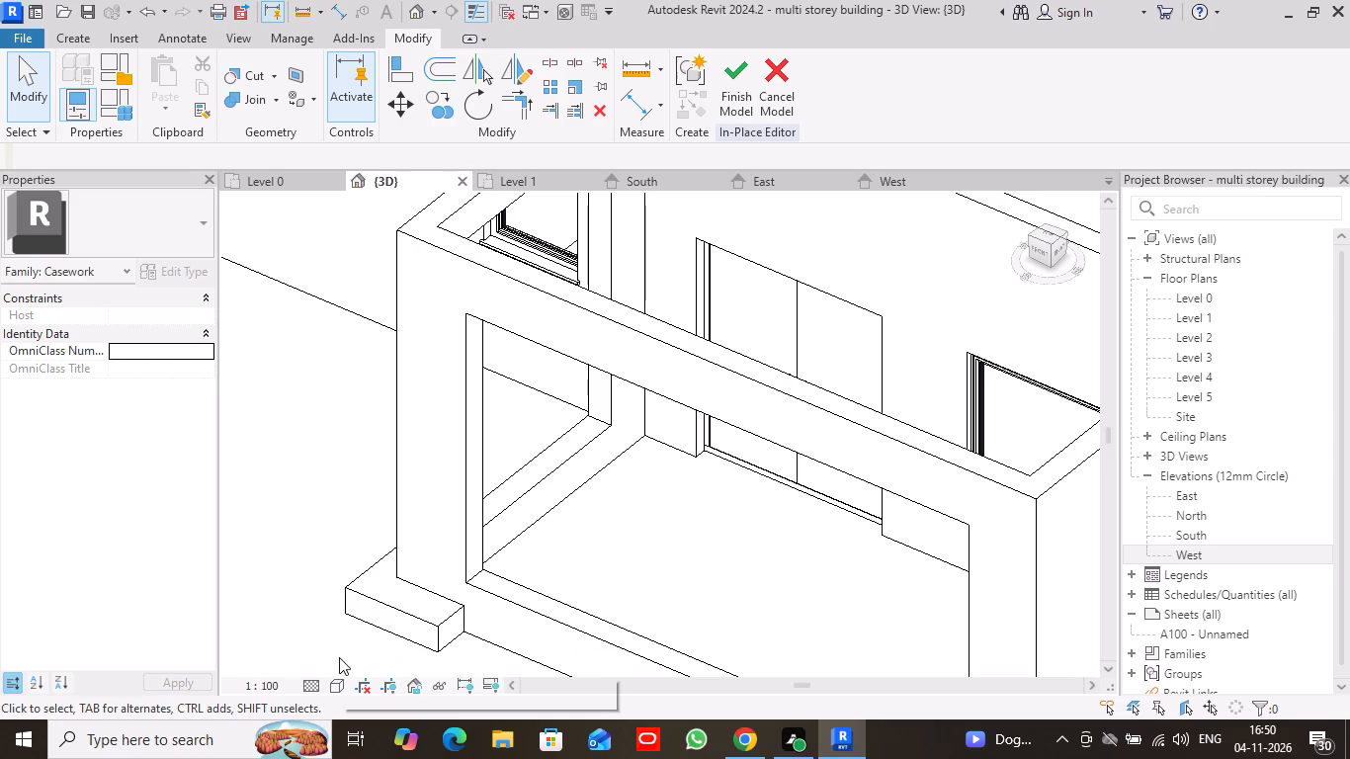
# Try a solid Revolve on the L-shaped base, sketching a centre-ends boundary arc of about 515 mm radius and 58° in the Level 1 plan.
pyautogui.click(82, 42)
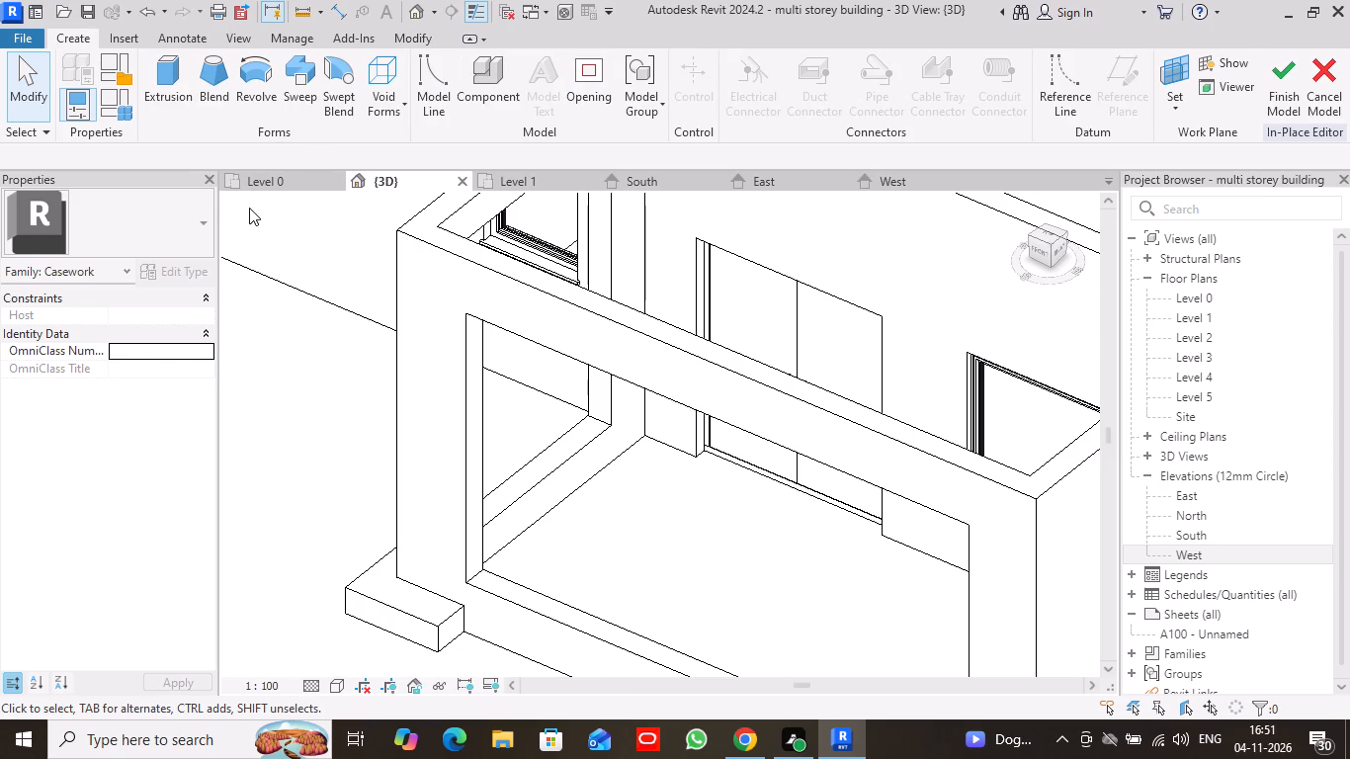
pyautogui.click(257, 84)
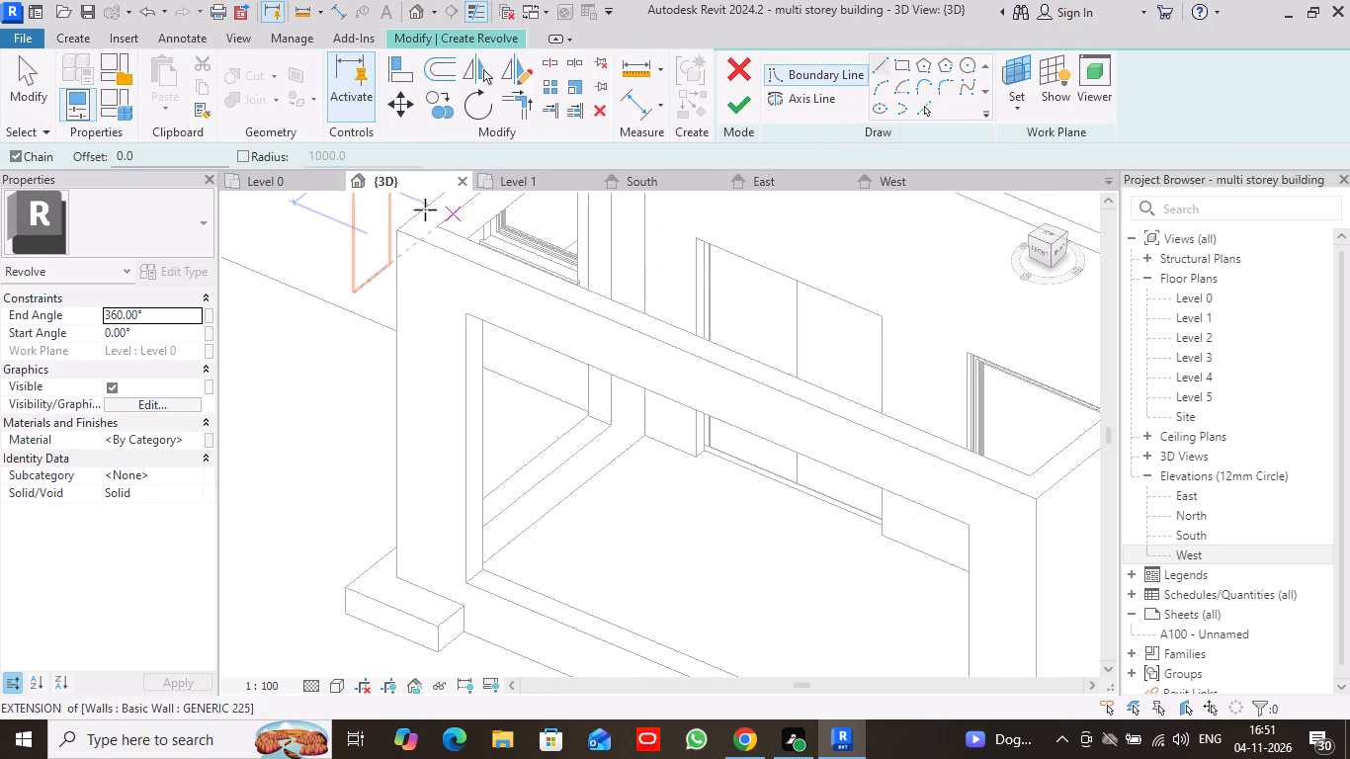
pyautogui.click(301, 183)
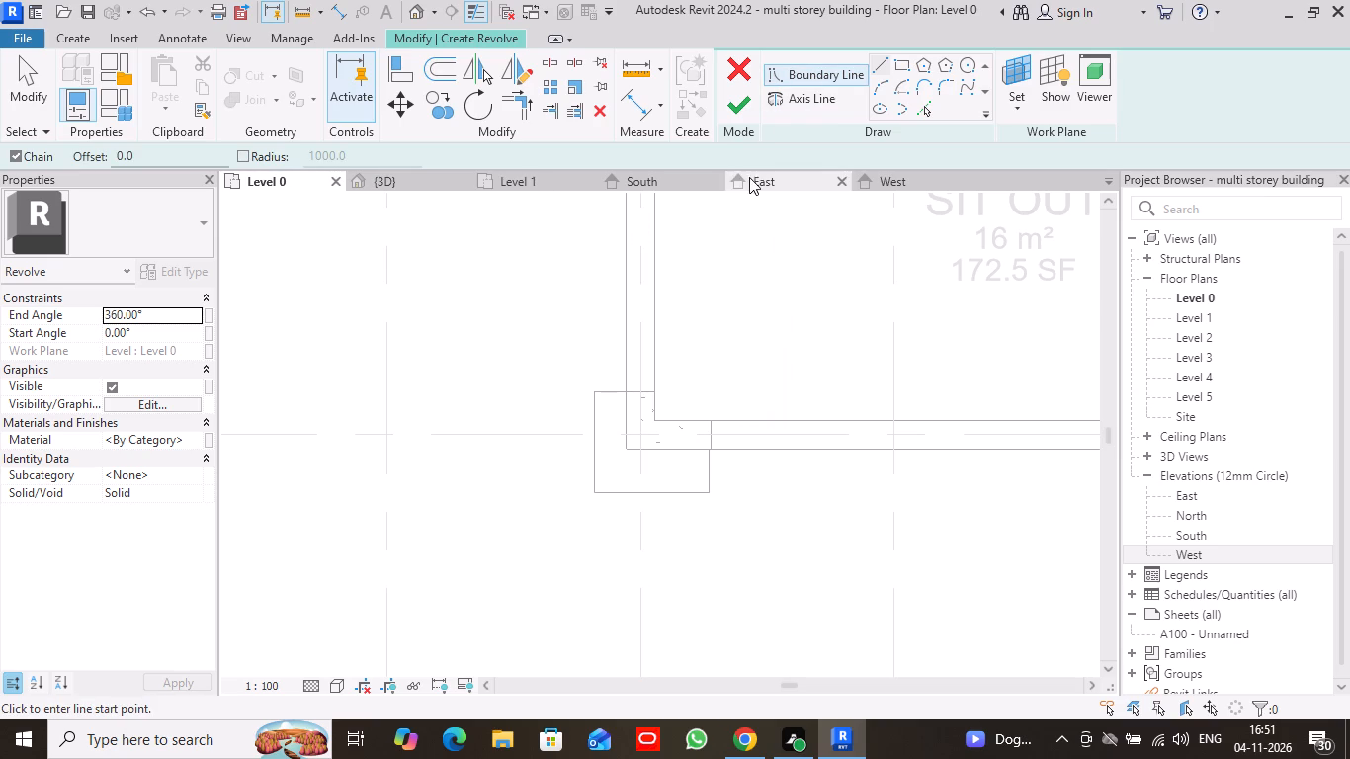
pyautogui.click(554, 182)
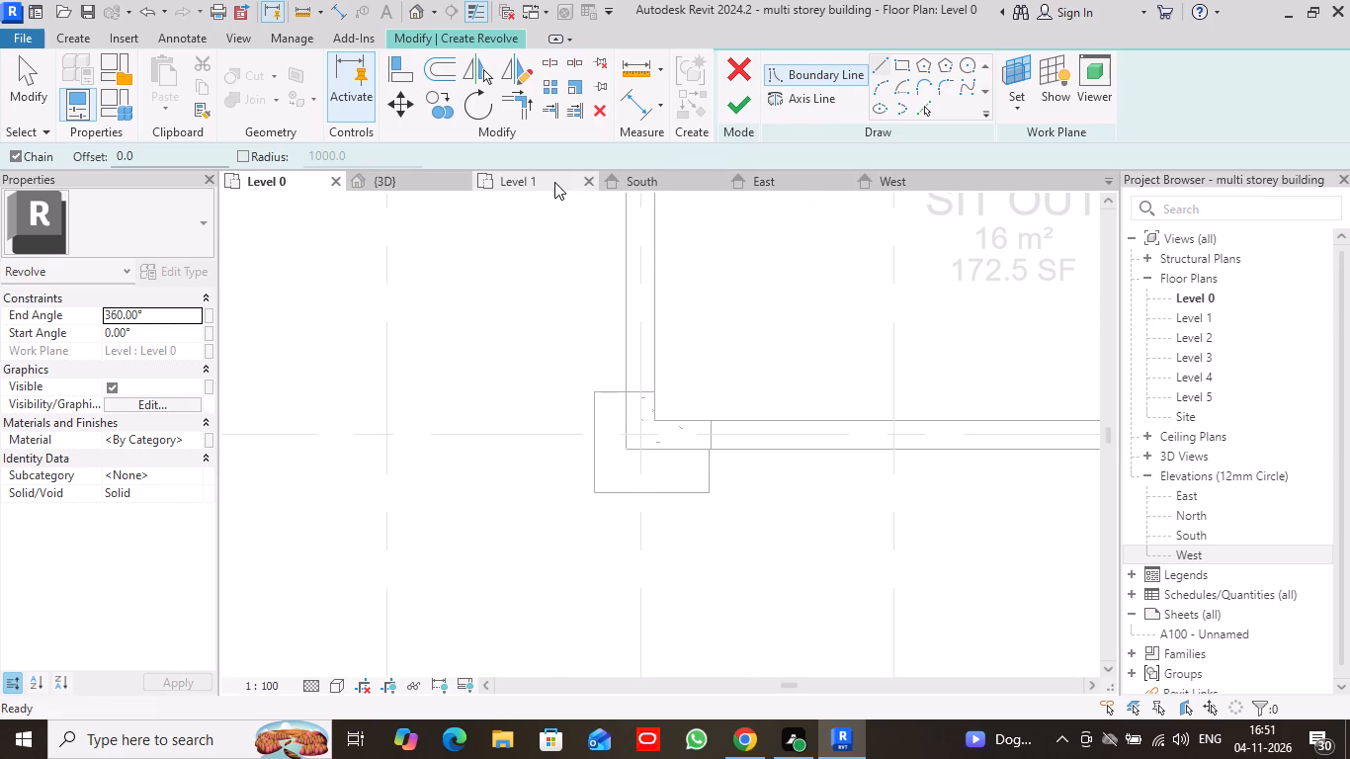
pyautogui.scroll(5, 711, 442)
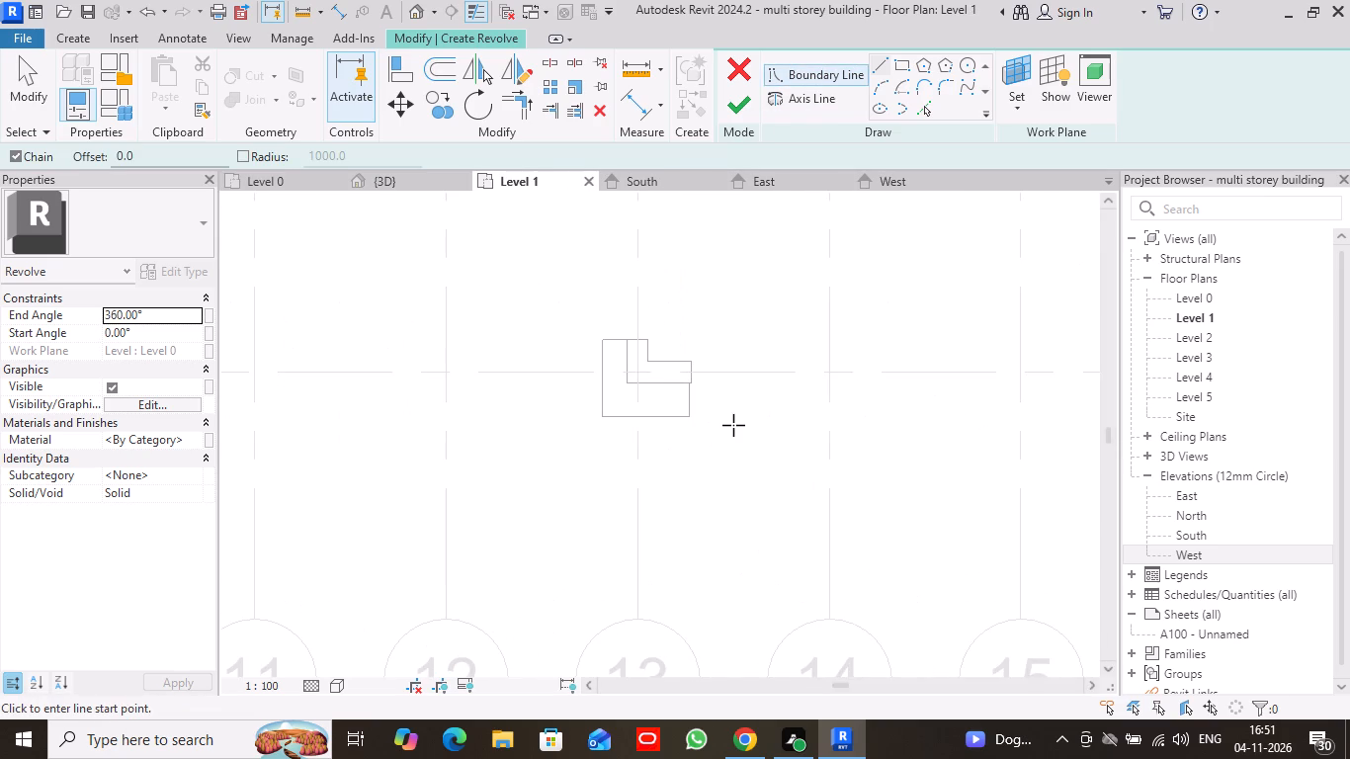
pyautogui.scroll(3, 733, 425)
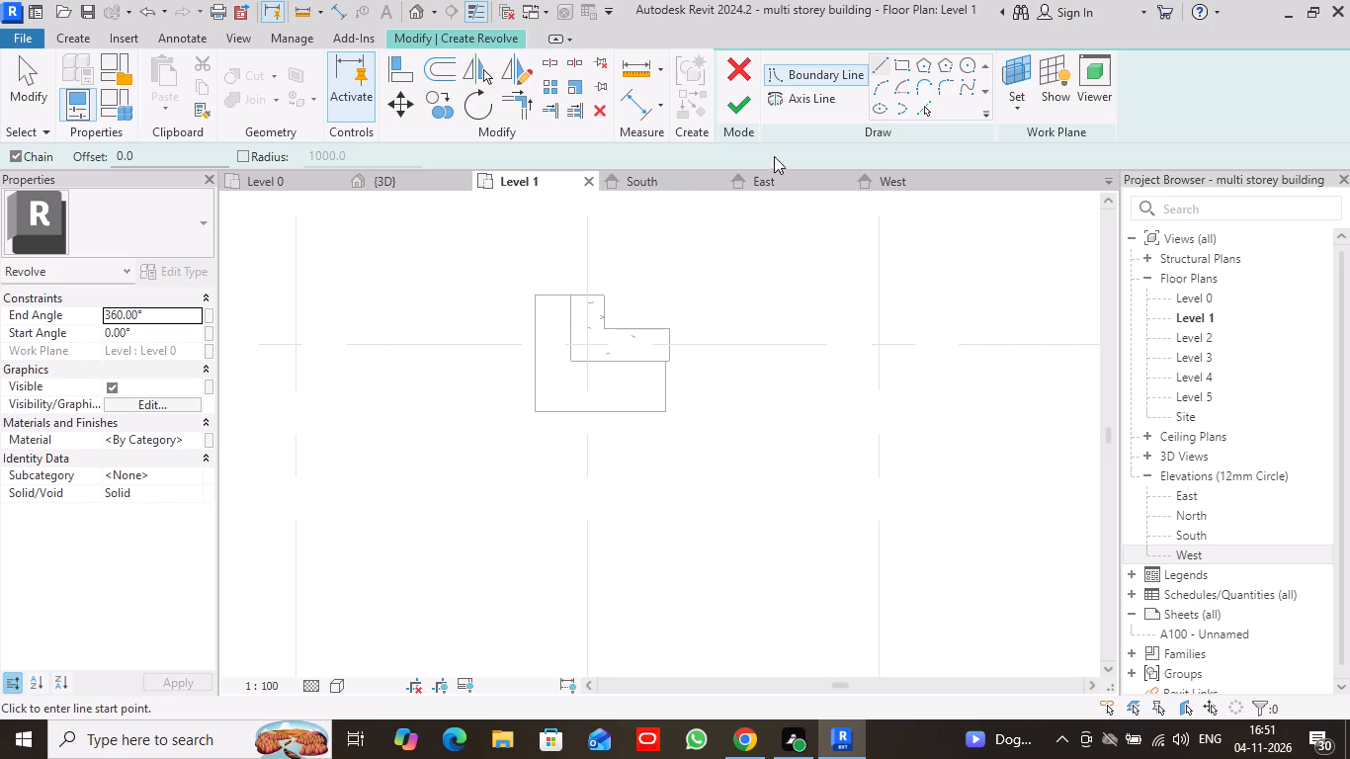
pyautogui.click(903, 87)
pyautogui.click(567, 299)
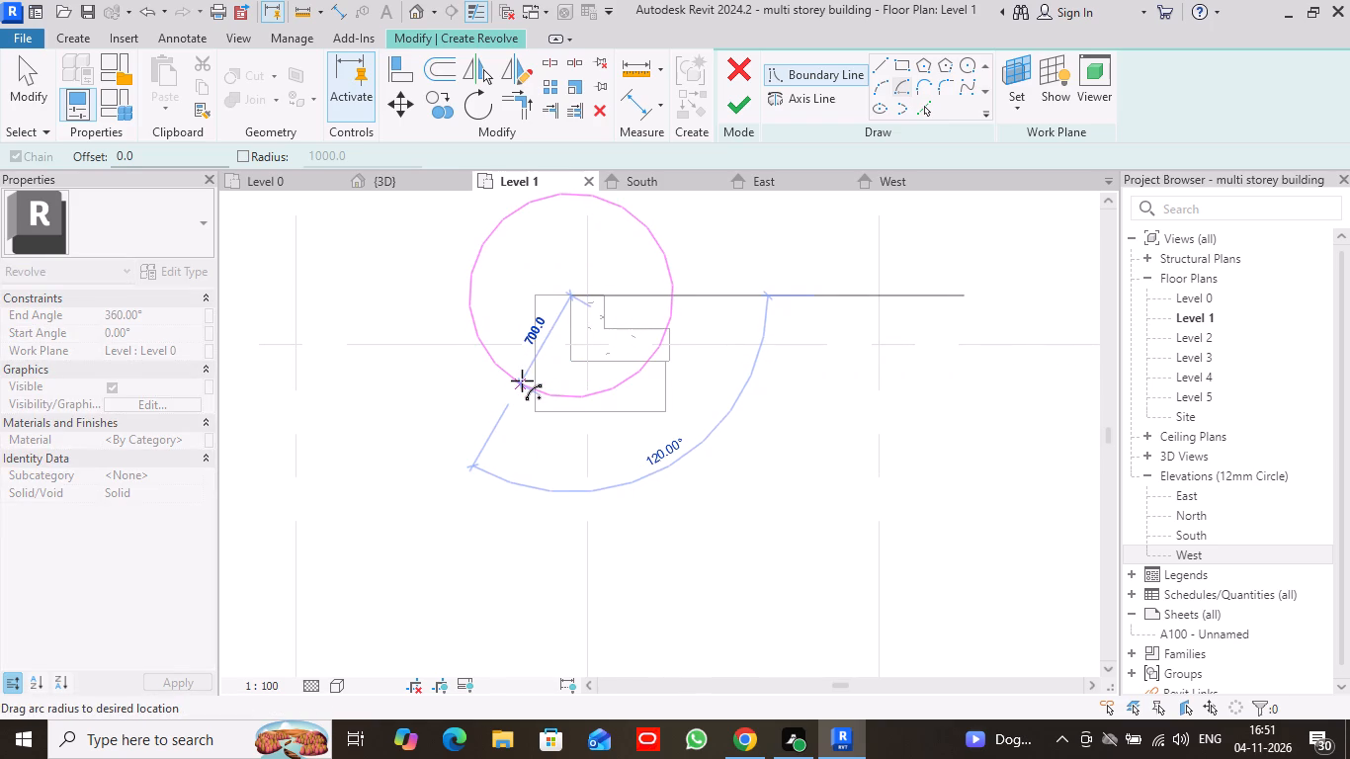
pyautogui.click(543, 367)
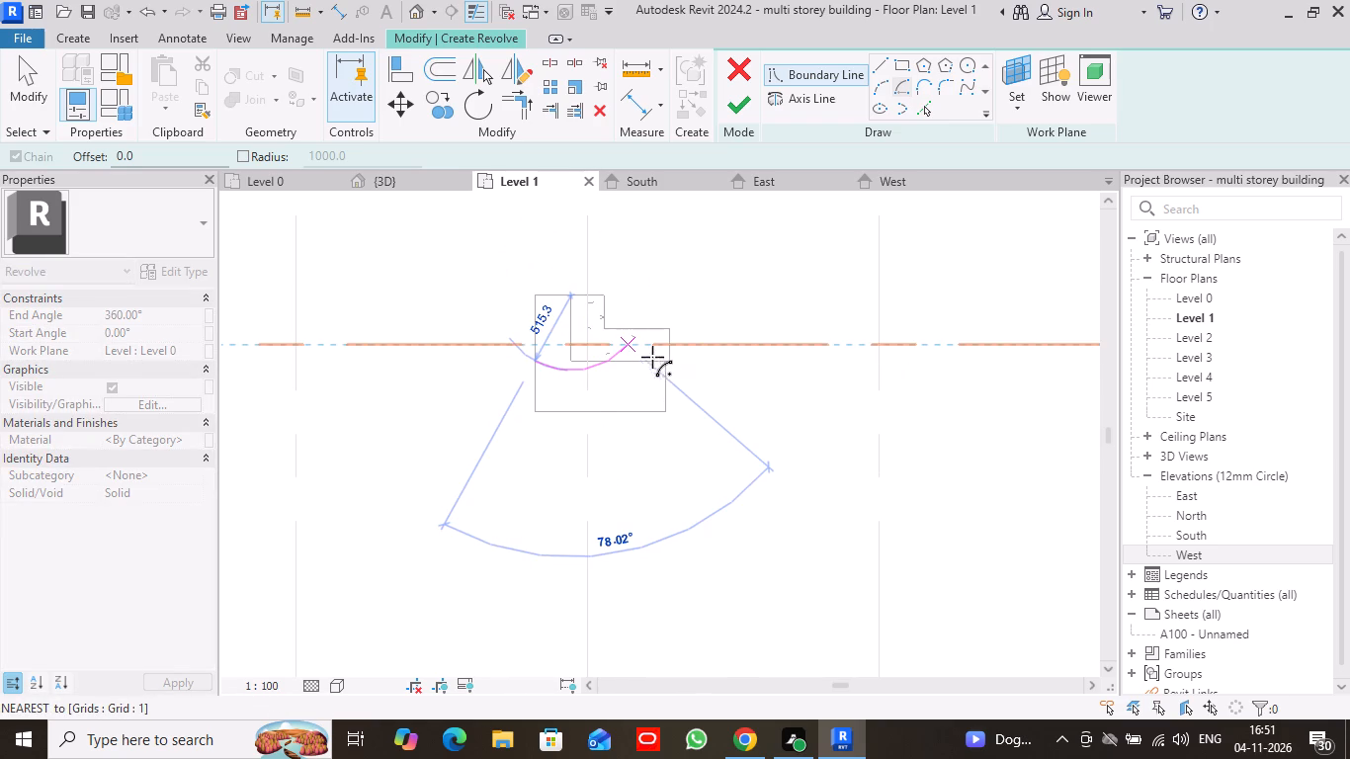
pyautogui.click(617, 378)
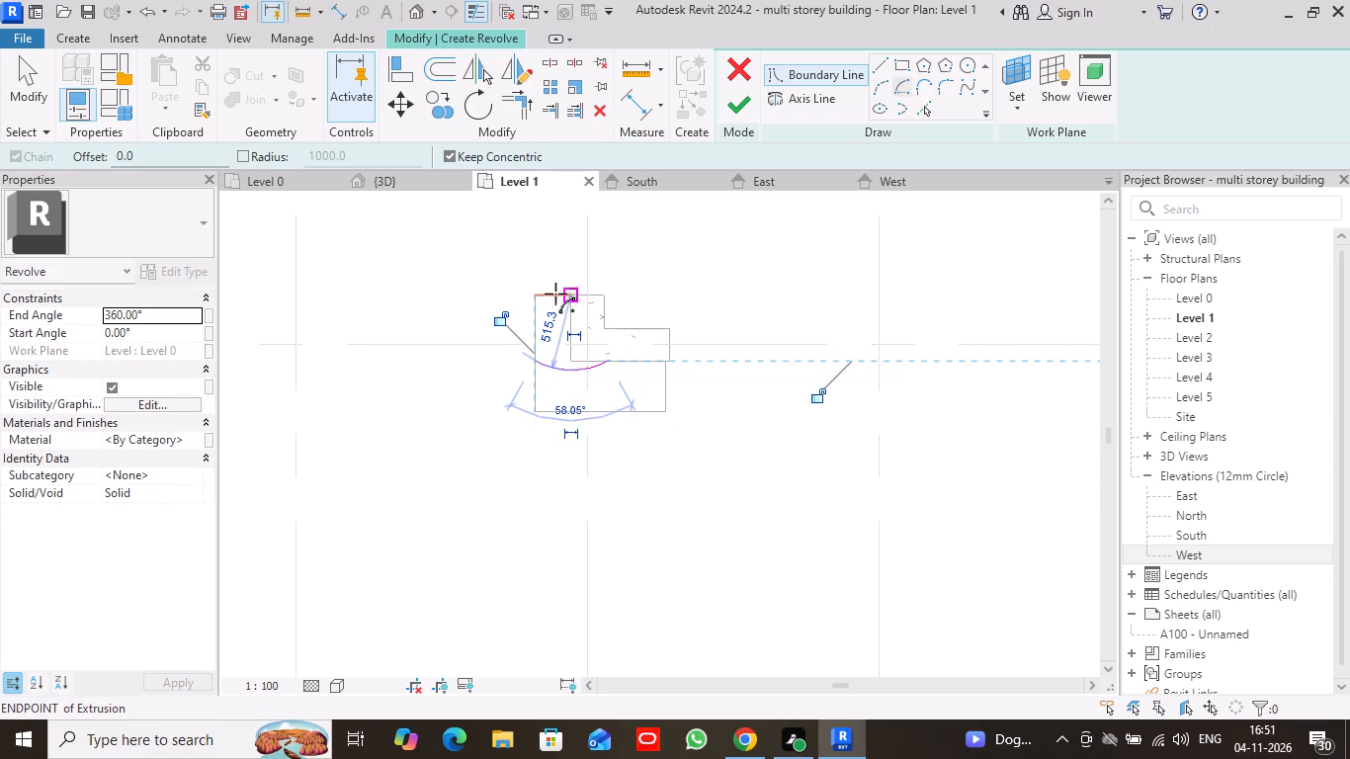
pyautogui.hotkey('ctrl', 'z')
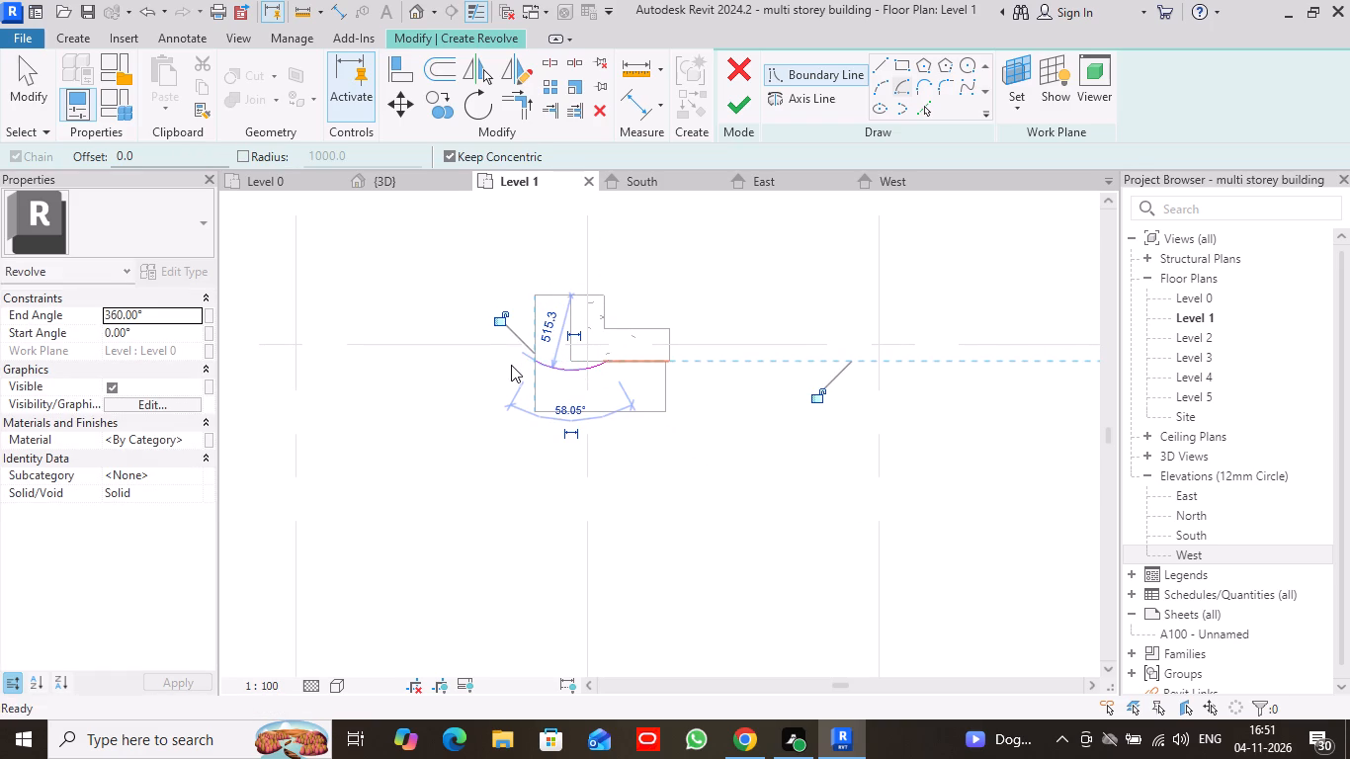
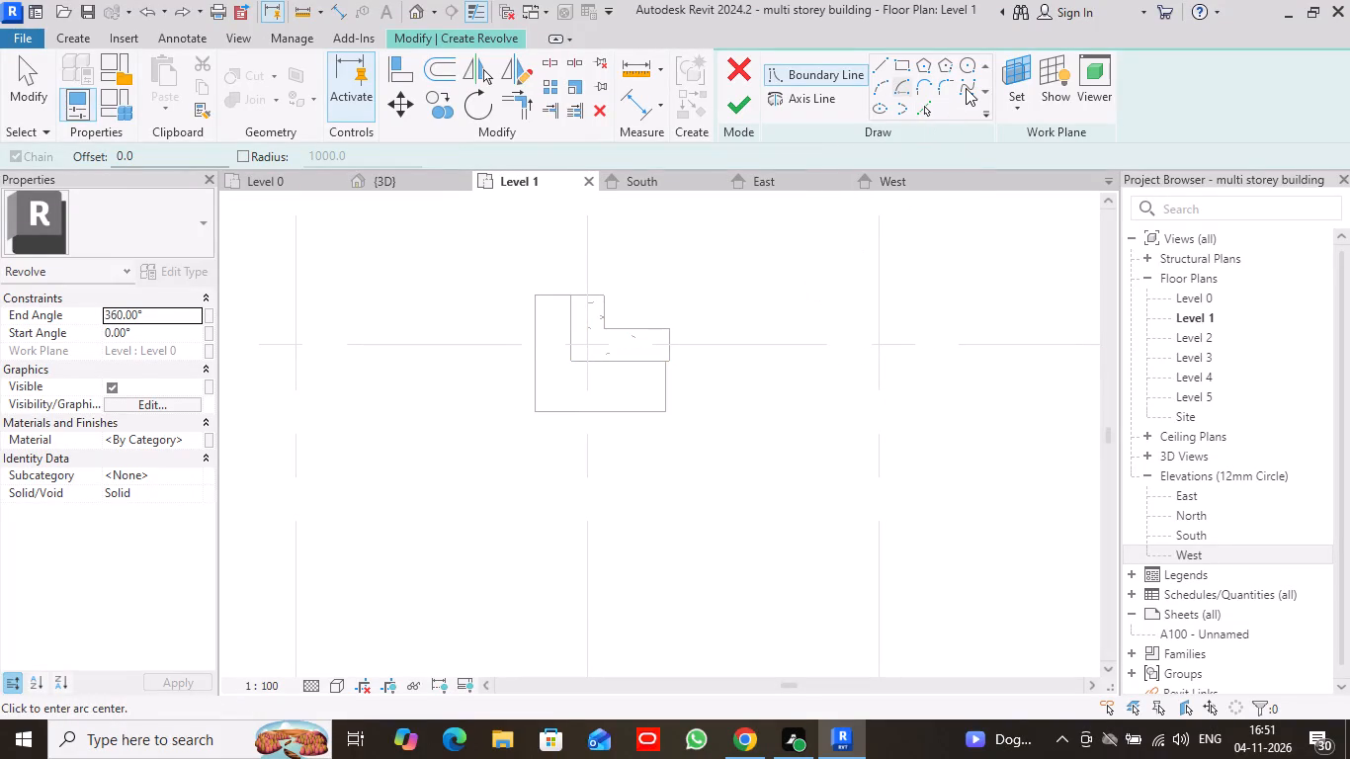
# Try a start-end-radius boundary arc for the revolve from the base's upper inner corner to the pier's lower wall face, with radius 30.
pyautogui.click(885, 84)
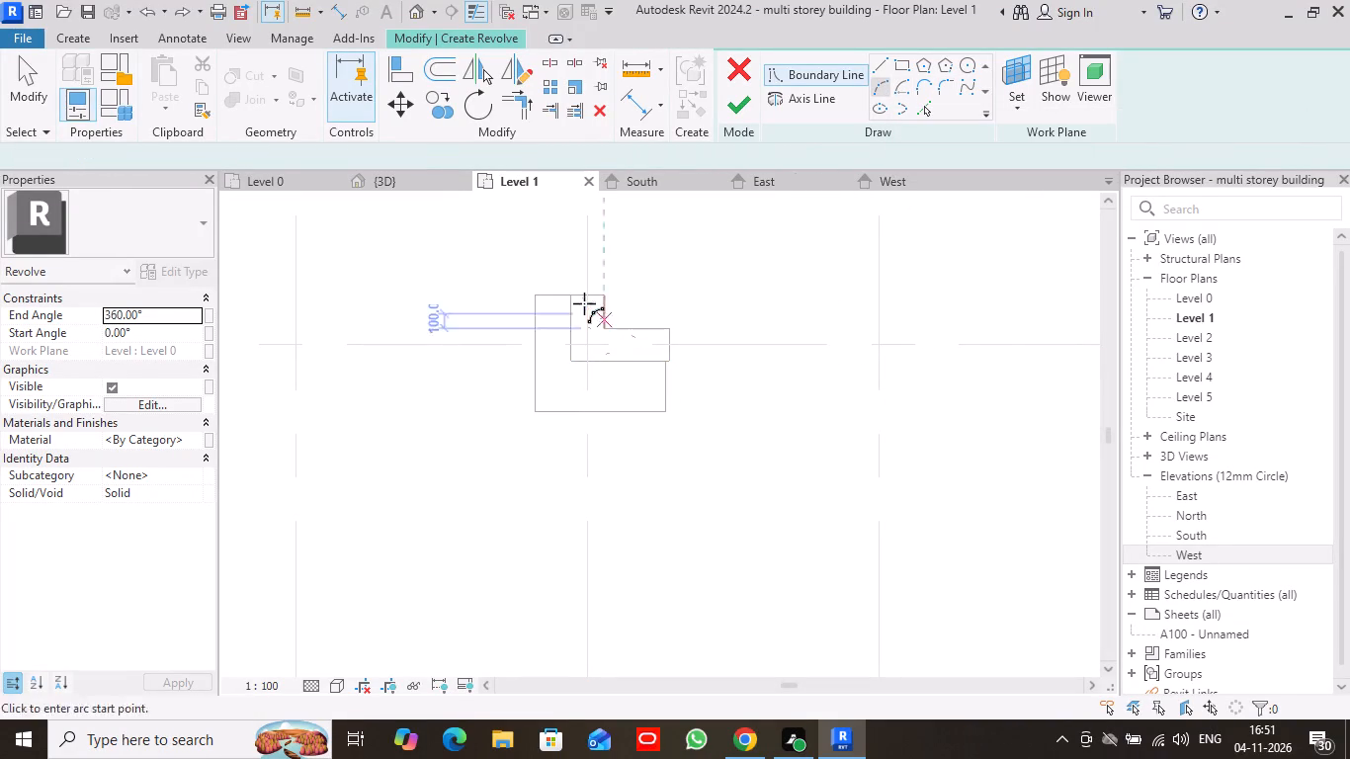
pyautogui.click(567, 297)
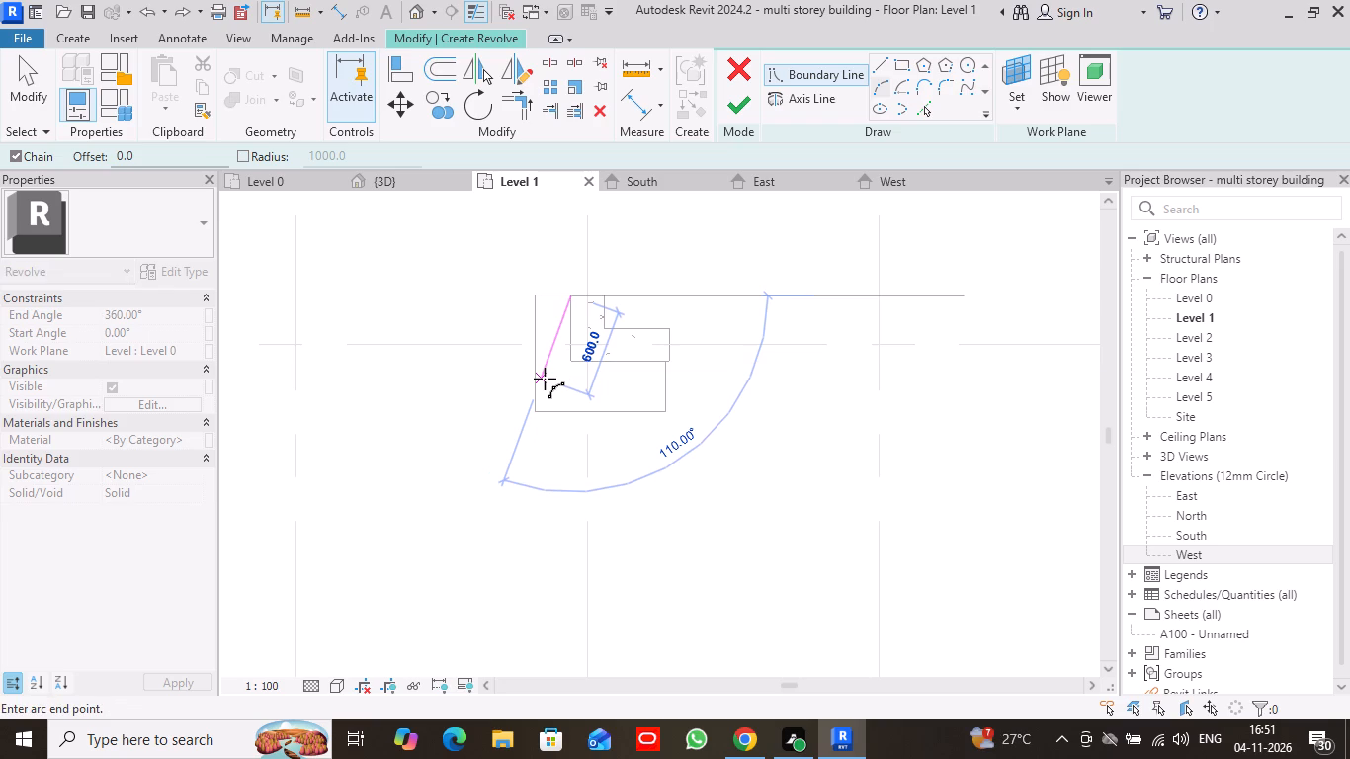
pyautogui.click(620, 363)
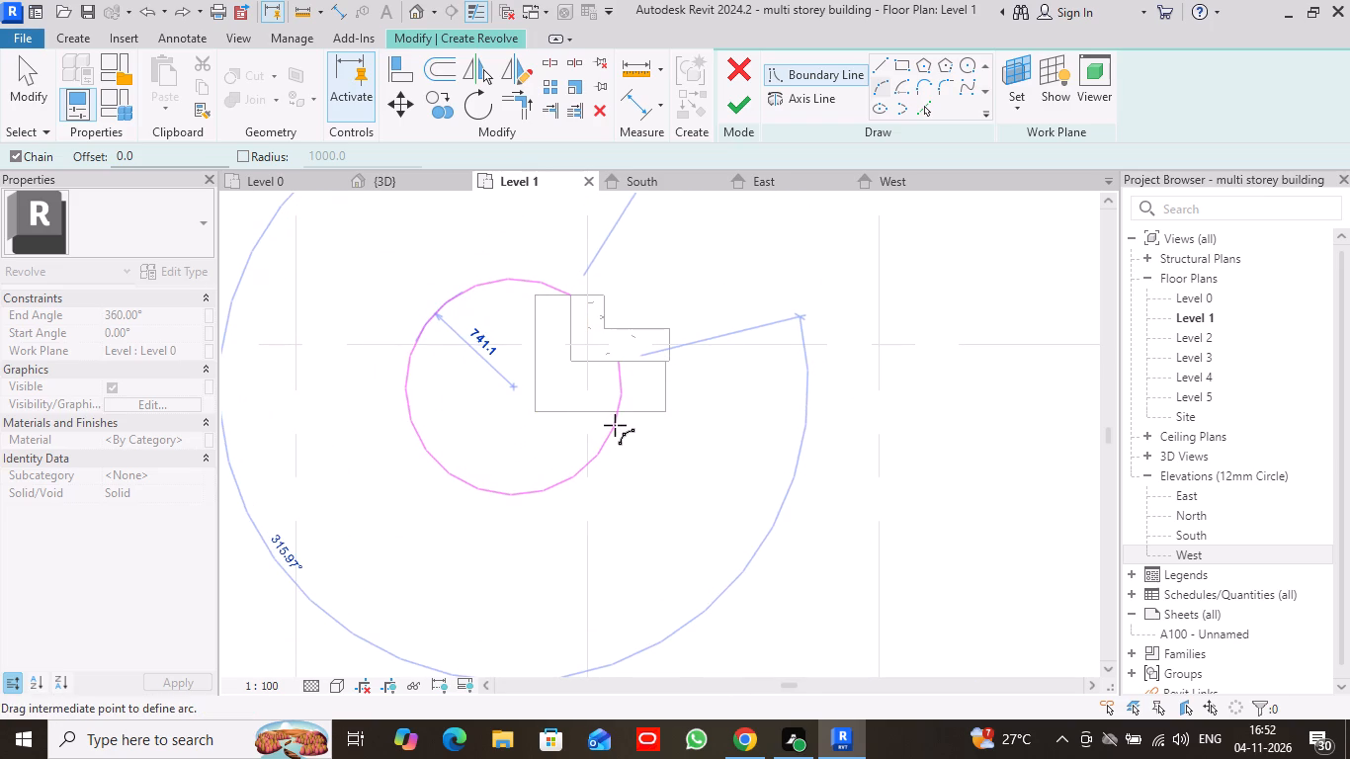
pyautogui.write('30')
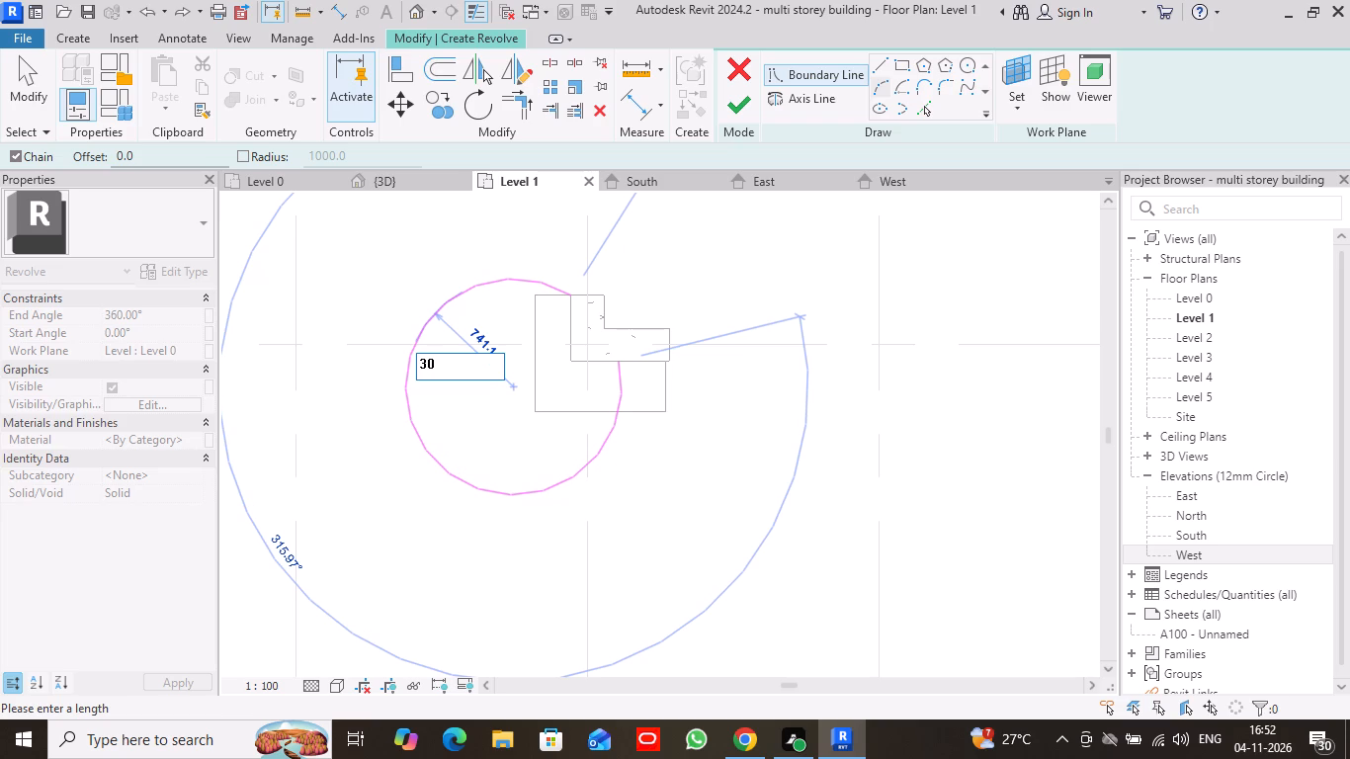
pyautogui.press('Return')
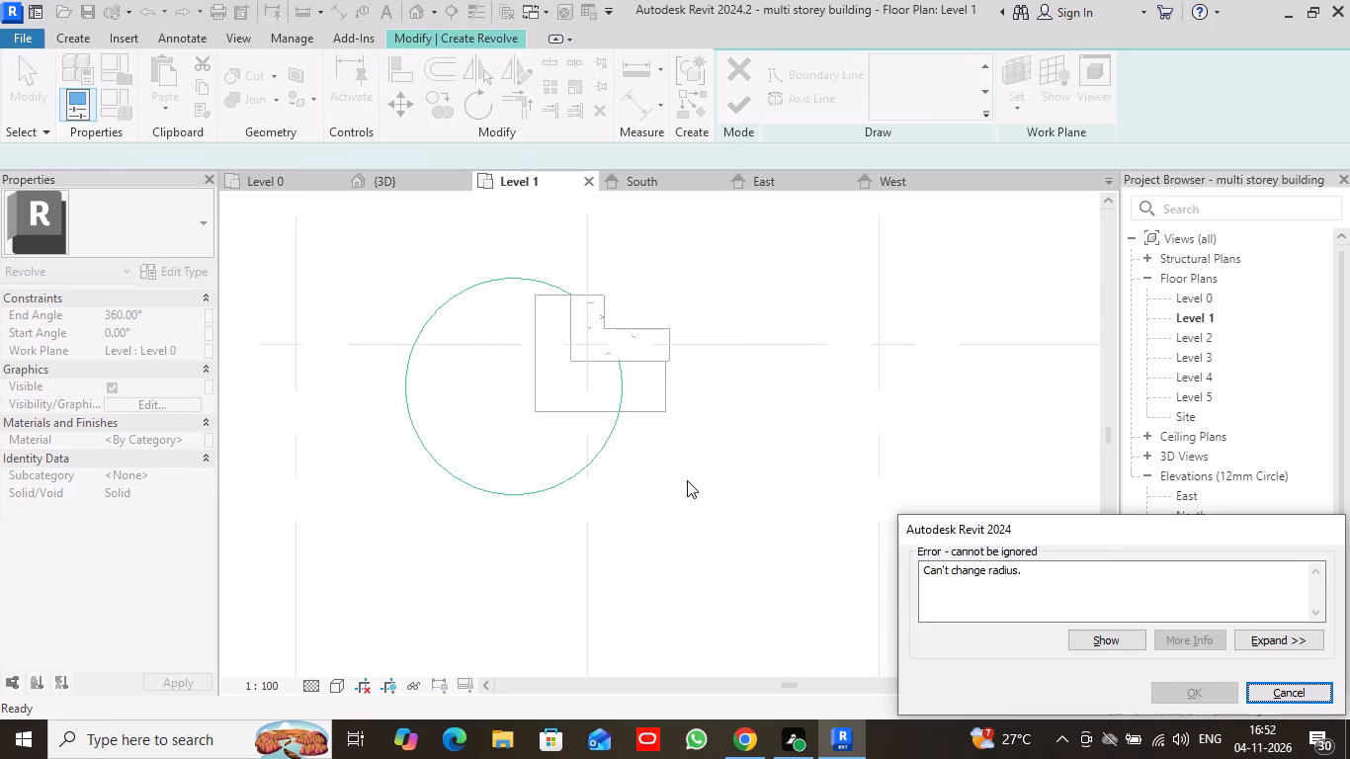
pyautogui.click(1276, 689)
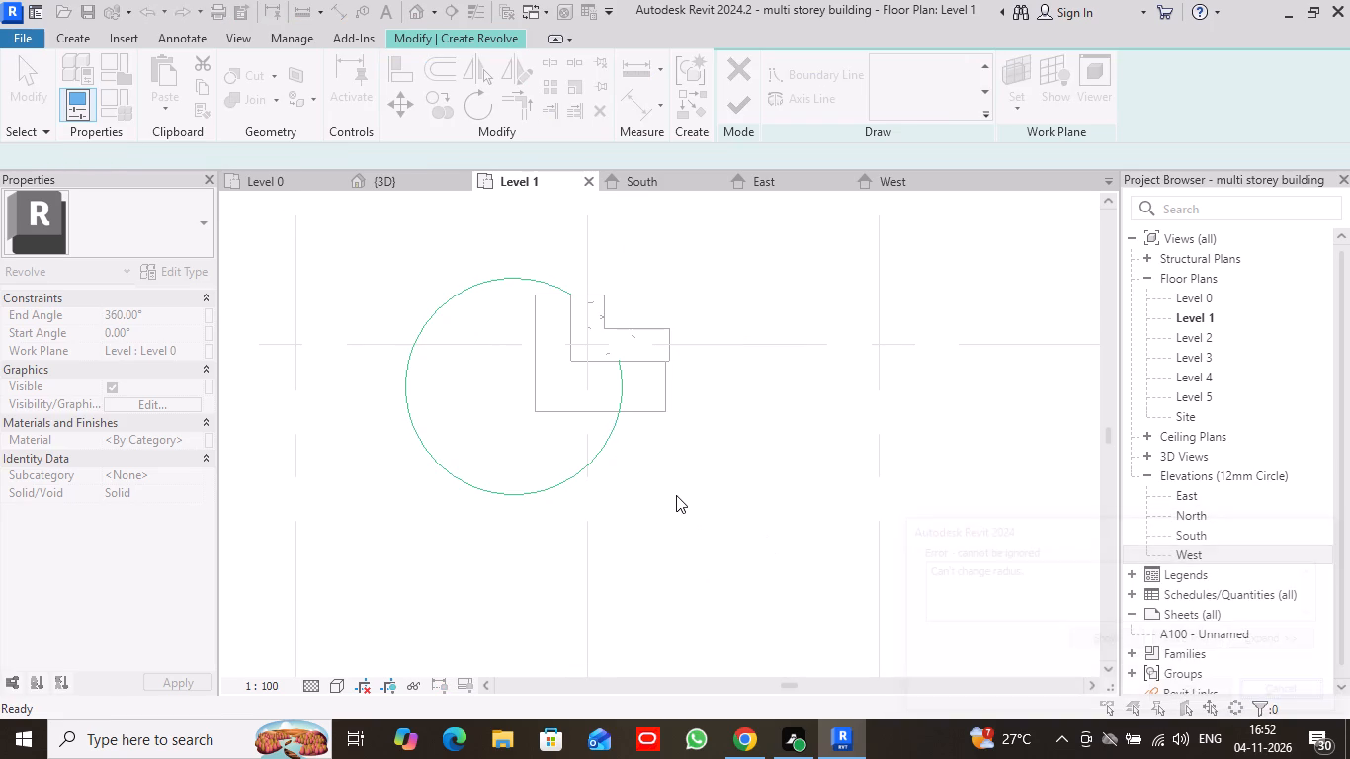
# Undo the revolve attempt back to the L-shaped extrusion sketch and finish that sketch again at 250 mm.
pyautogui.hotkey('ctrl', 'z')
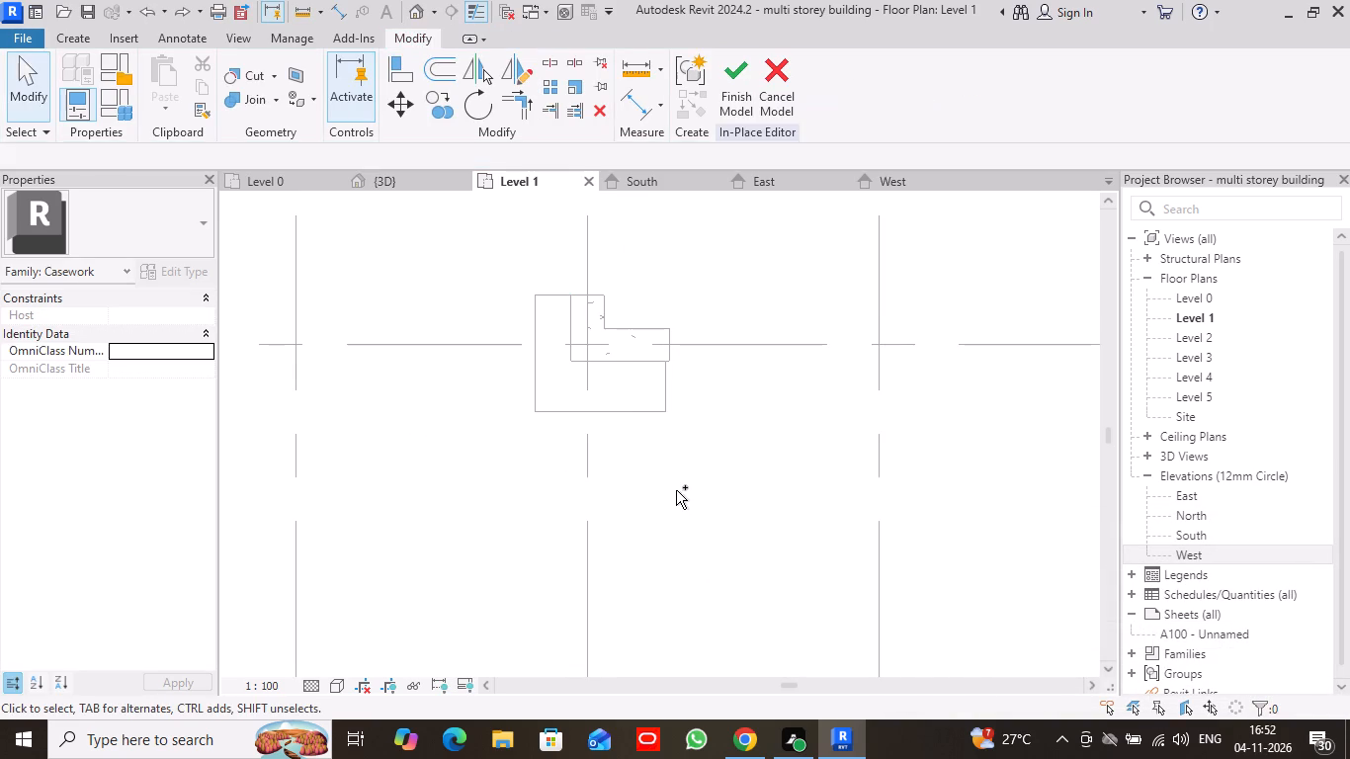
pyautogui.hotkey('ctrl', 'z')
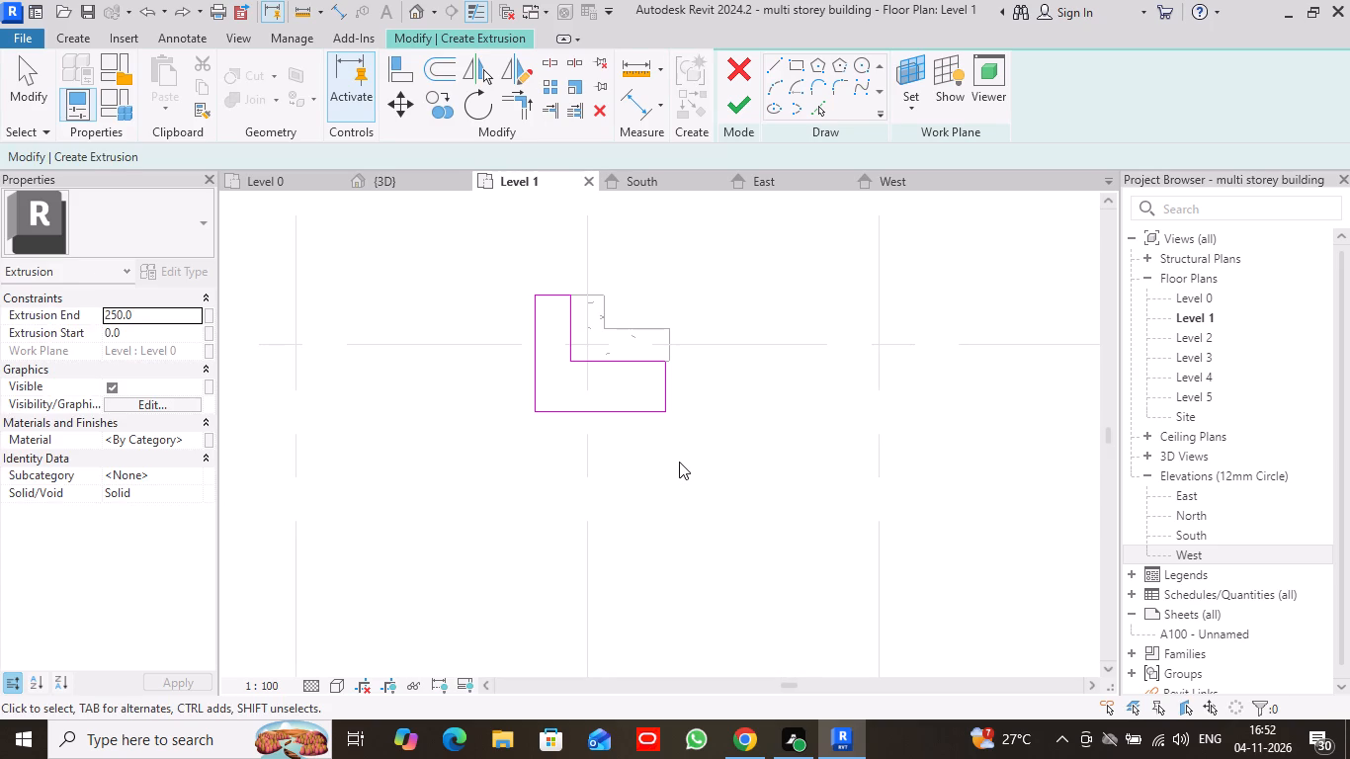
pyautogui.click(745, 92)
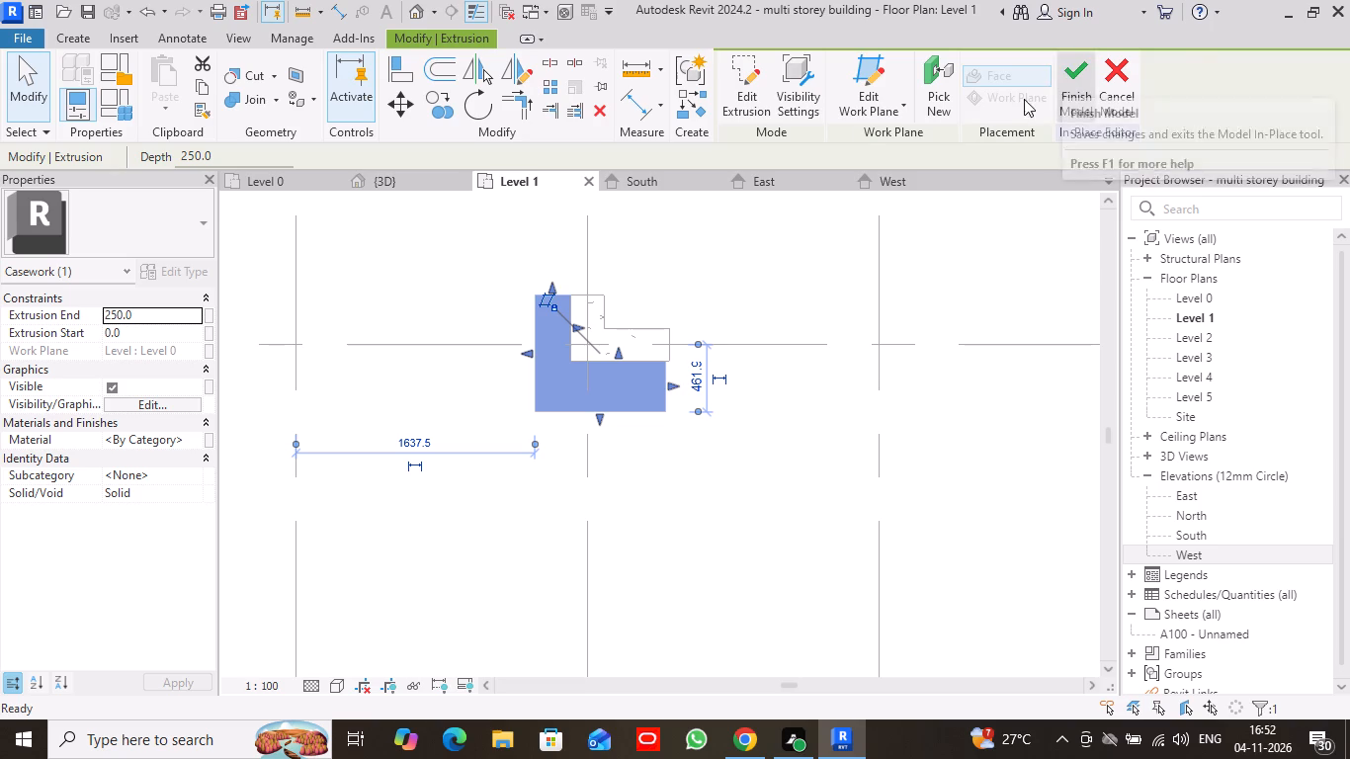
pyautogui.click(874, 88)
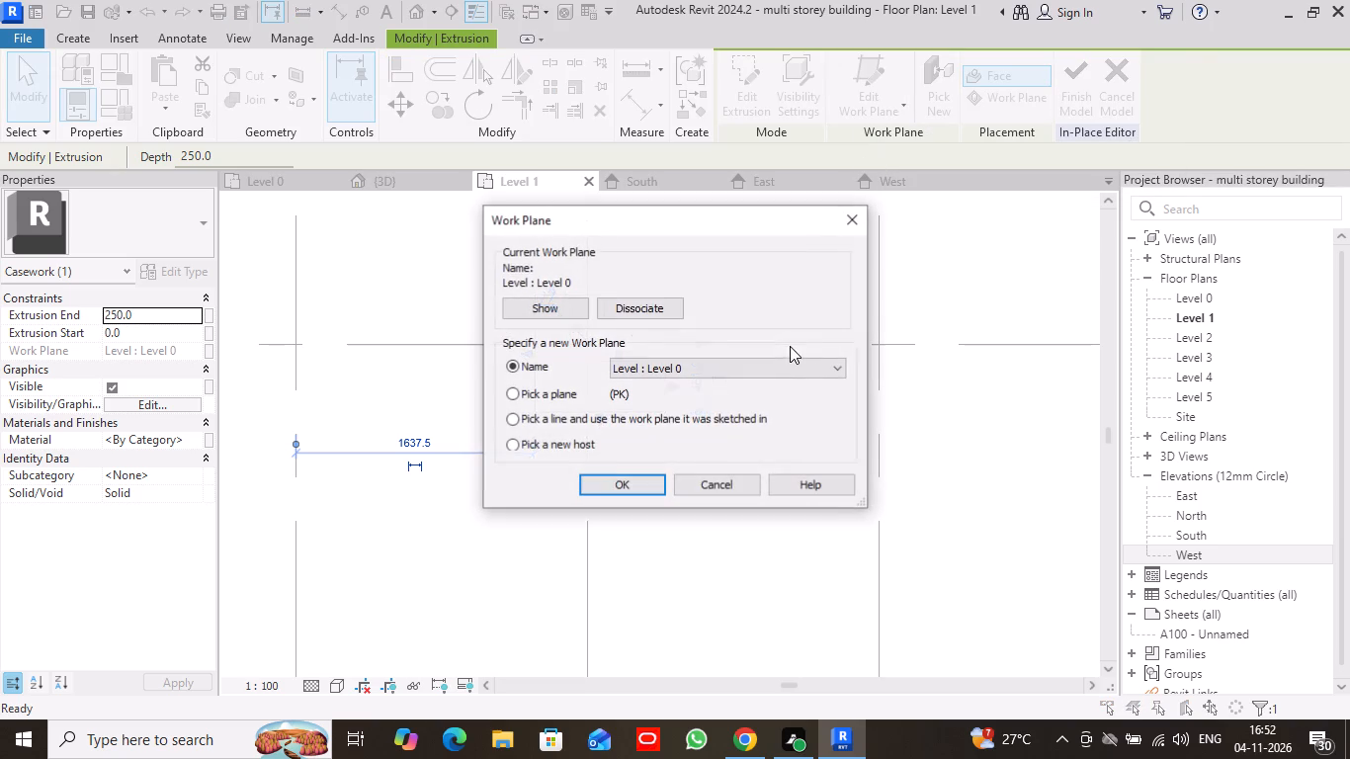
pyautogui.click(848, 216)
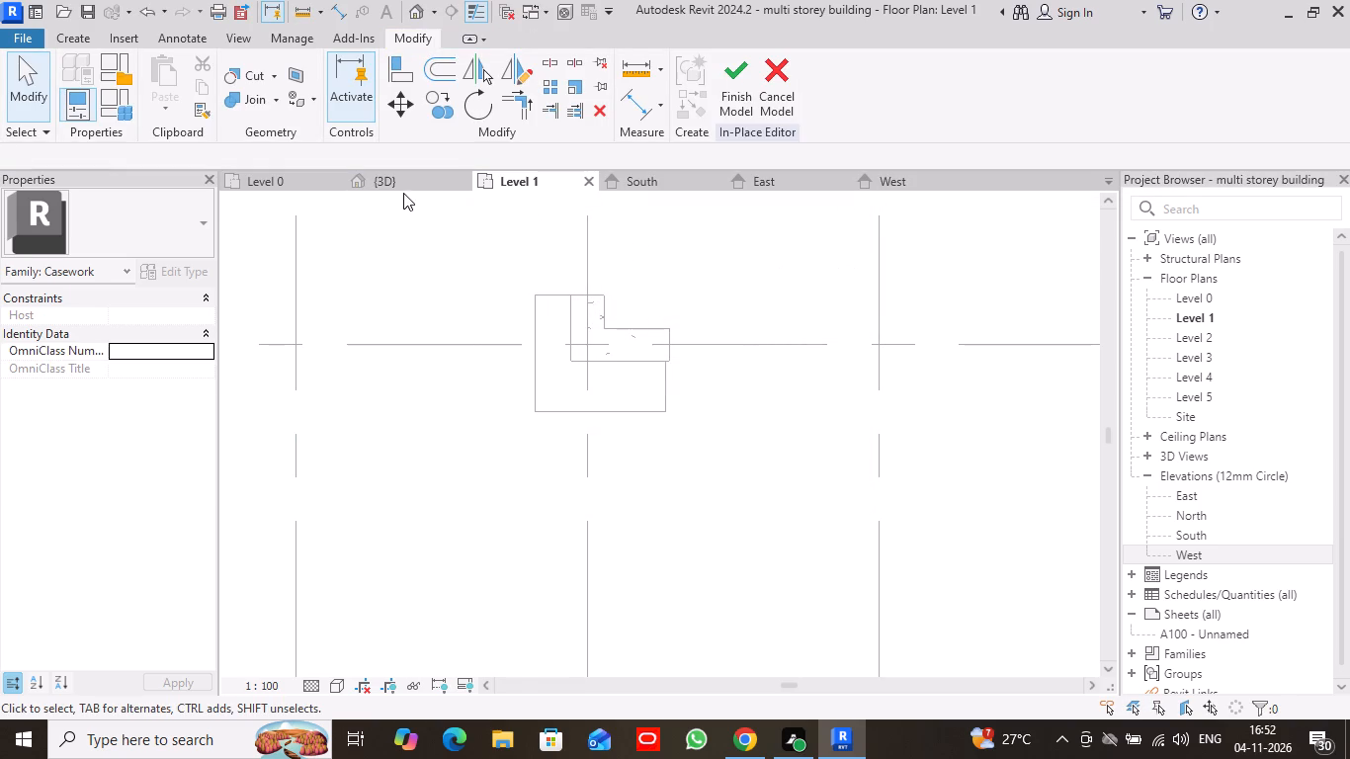
# Check the L-shaped base at the sit-out's corner pier in 3D and finish the in-place casework model.
pyautogui.click(406, 182)
pyautogui.scroll(1, 668, 590)
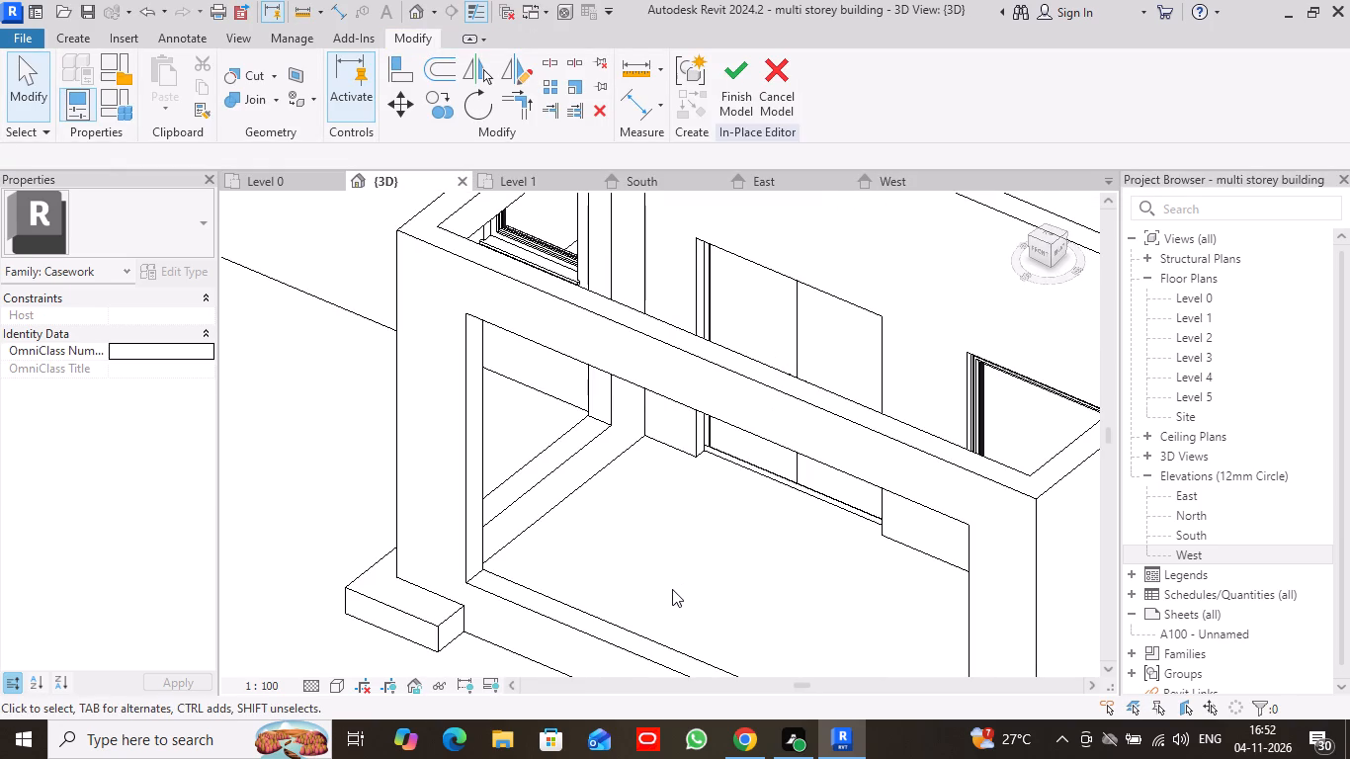
pyautogui.scroll(1, 672, 589)
pyautogui.scroll(-5, 678, 573)
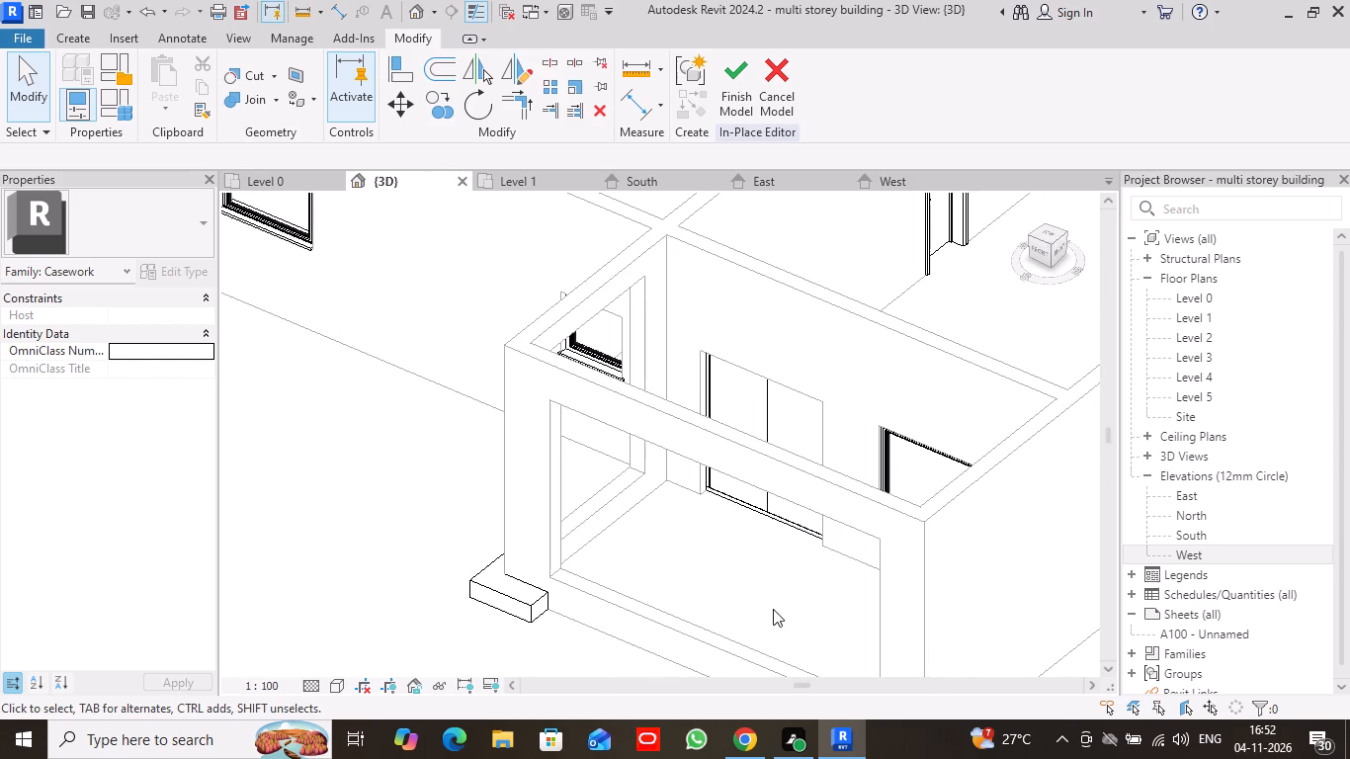
pyautogui.click(724, 89)
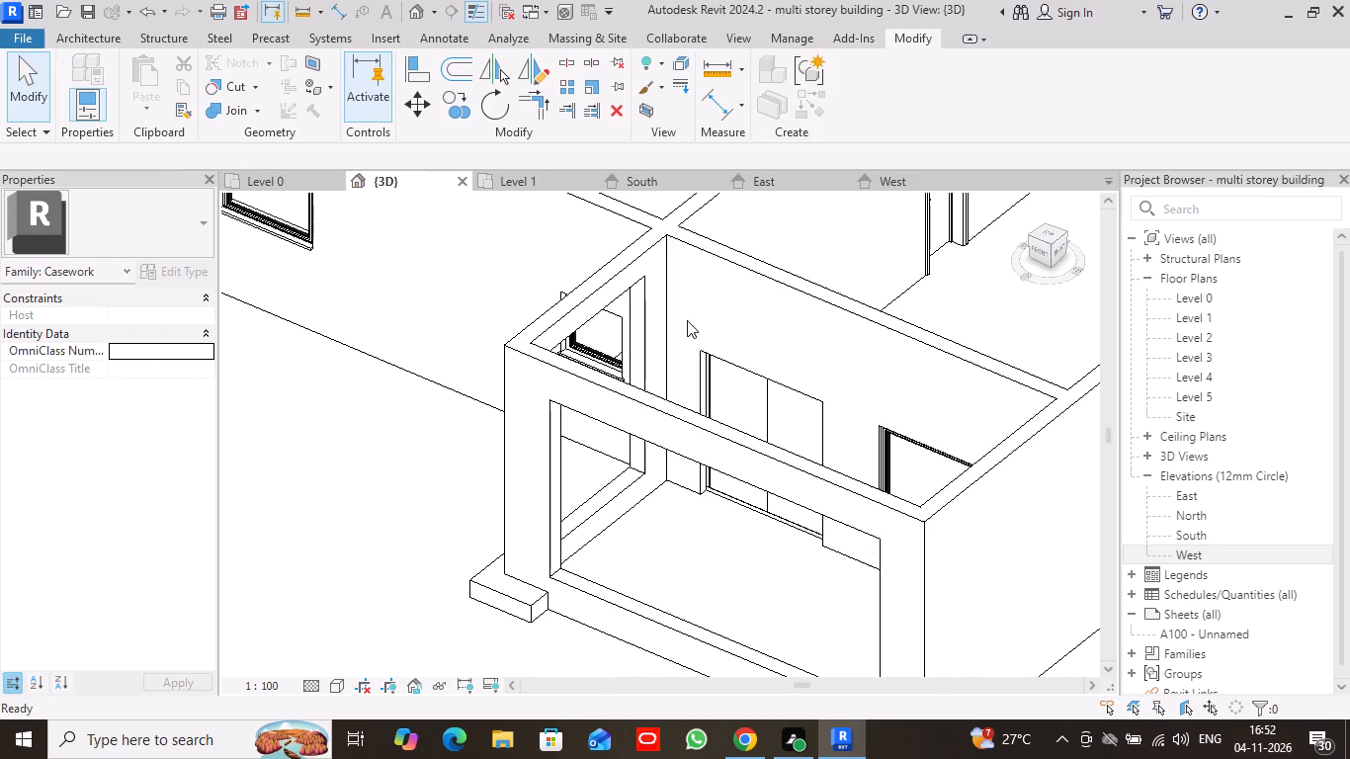
pyautogui.scroll(-9, 401, 441)
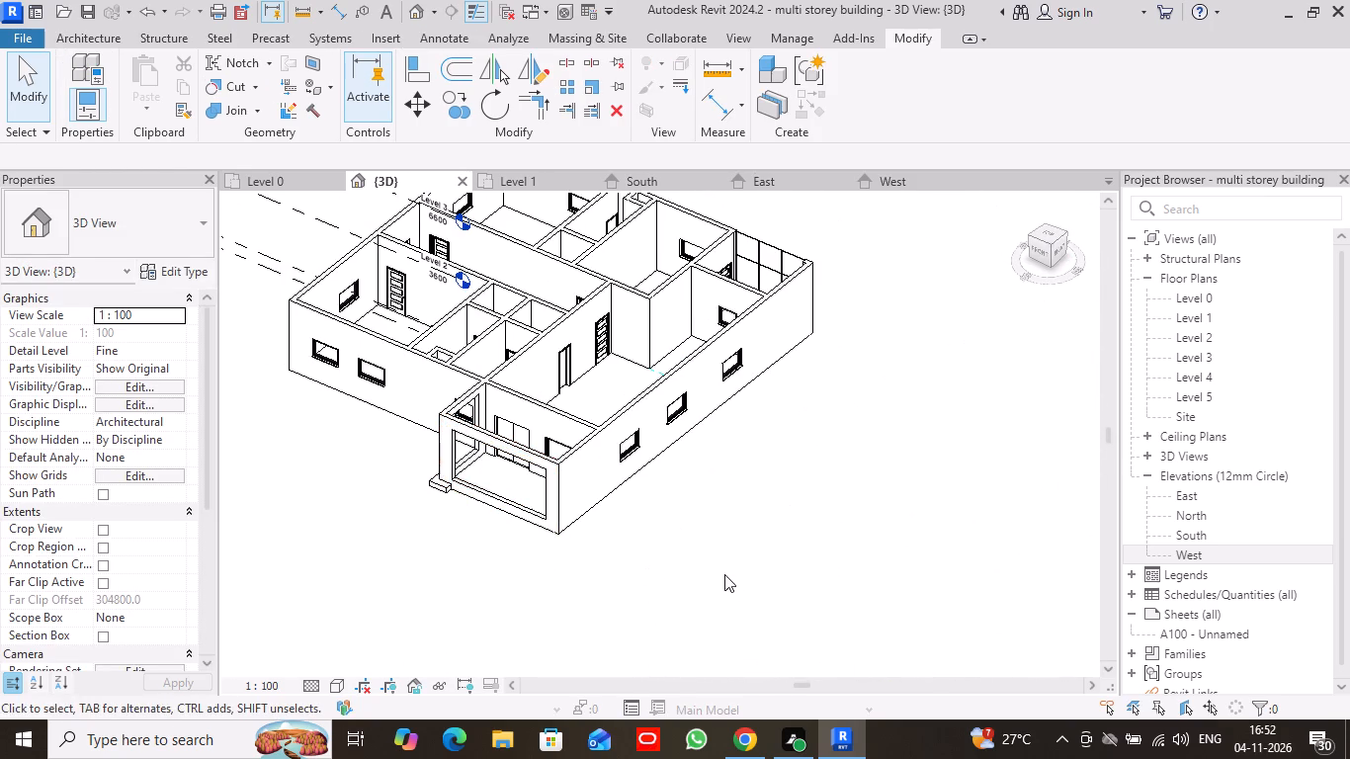
pyautogui.moveTo(706, 570); pyautogui.dragTo(847, 579, button='middle')
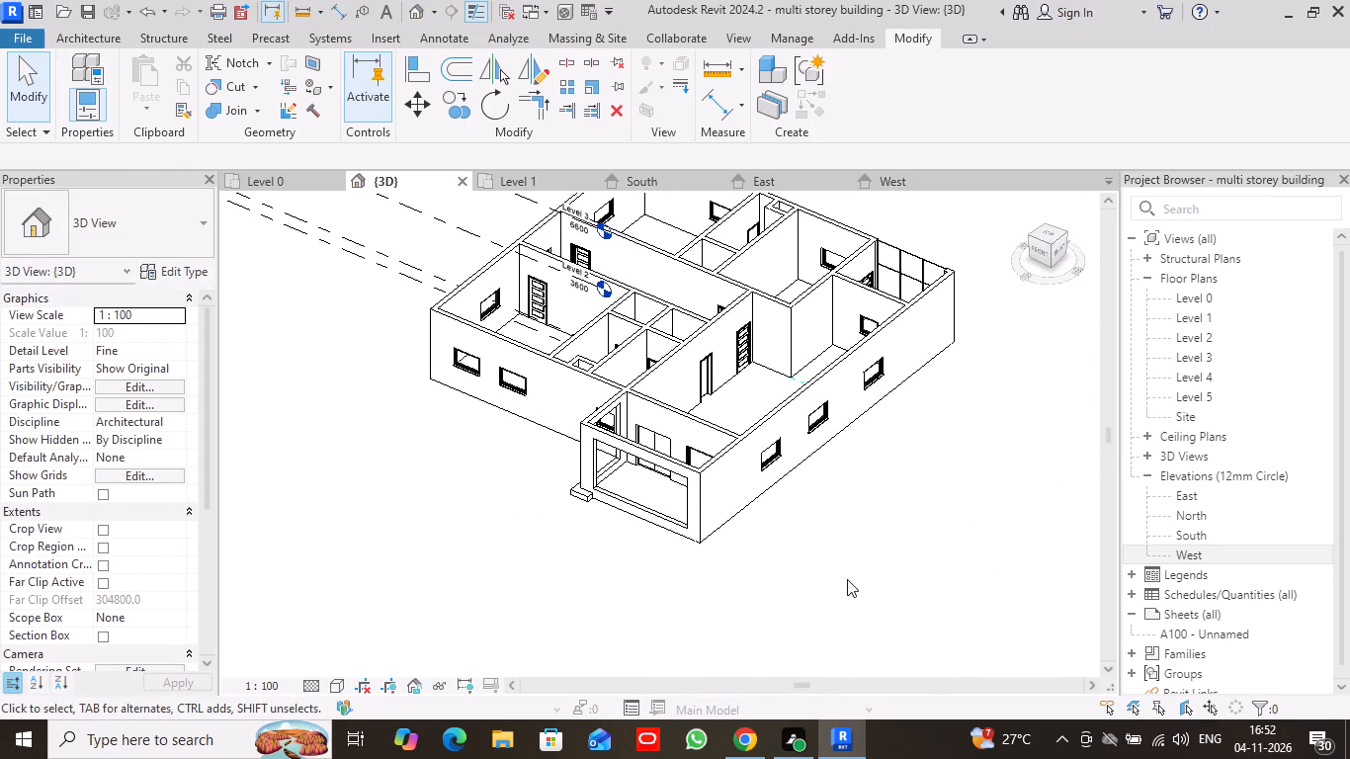
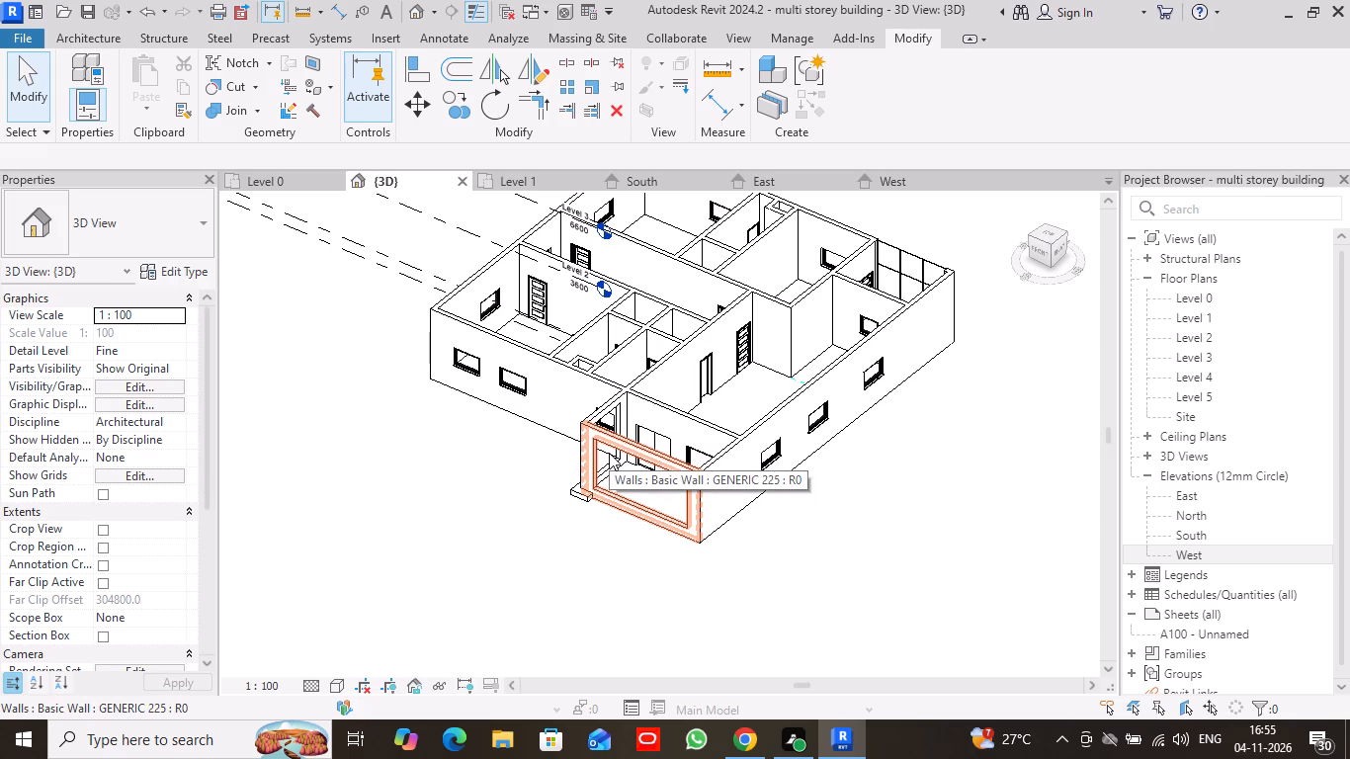
# Review the whole Level 1 floor plan, and then the whole Level 0 floor plan with its grids.
pyautogui.click(536, 180)
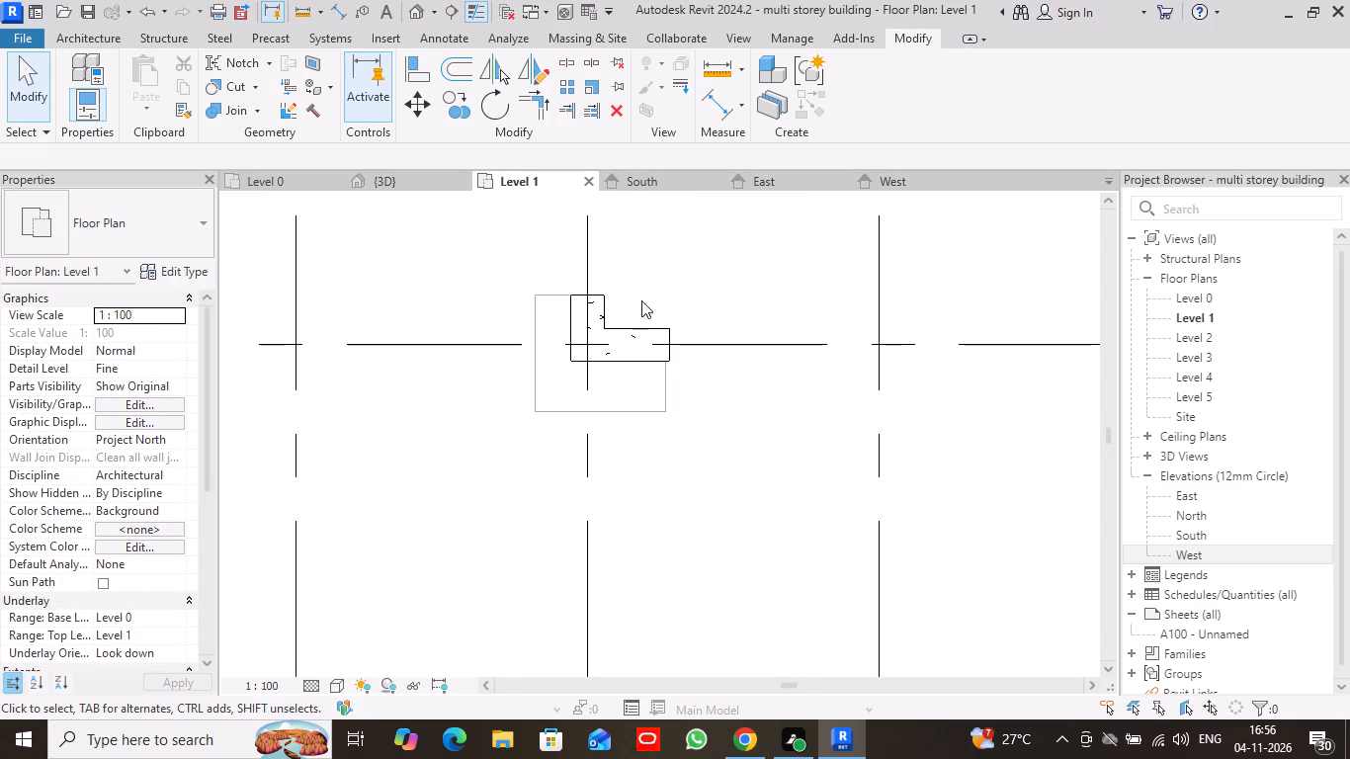
pyautogui.scroll(-16, 685, 350)
pyautogui.scroll(-3, 720, 427)
pyautogui.scroll(-1, 826, 501)
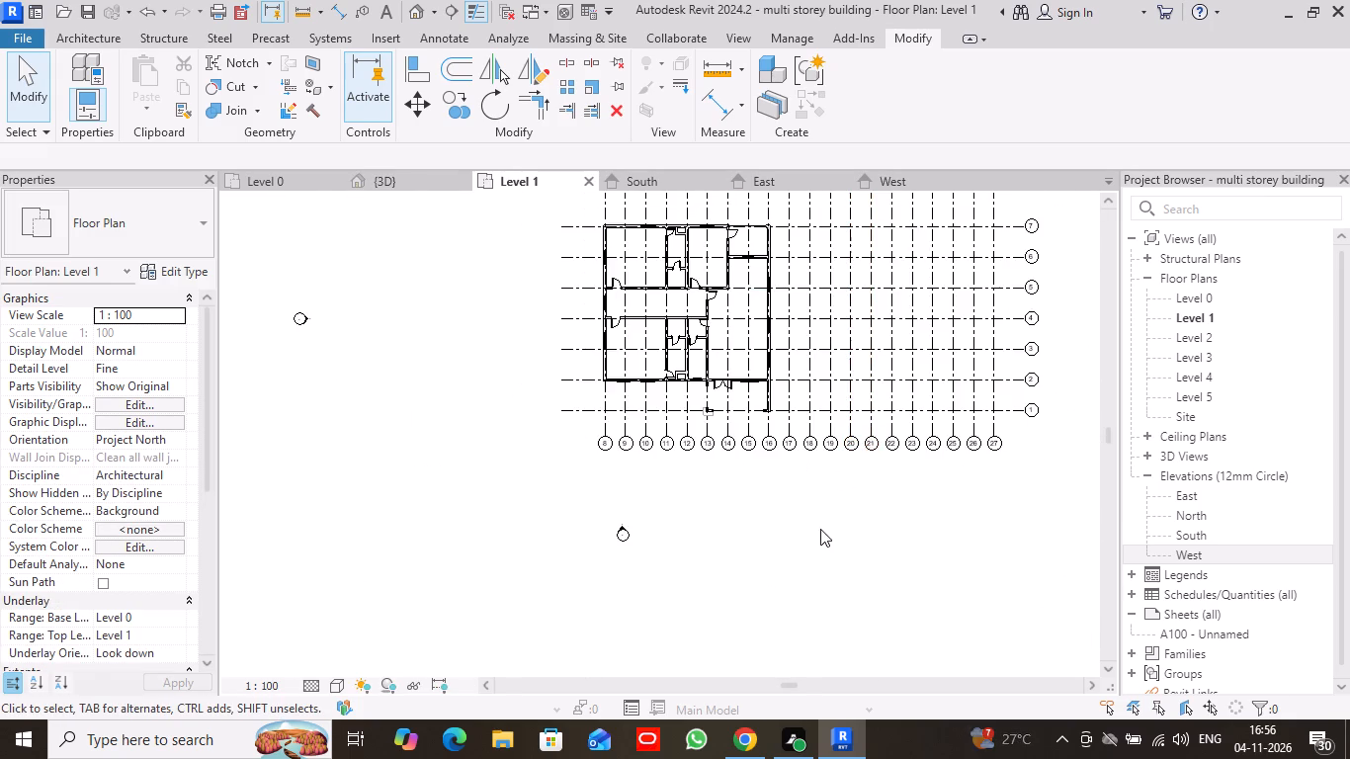
pyautogui.click(291, 183)
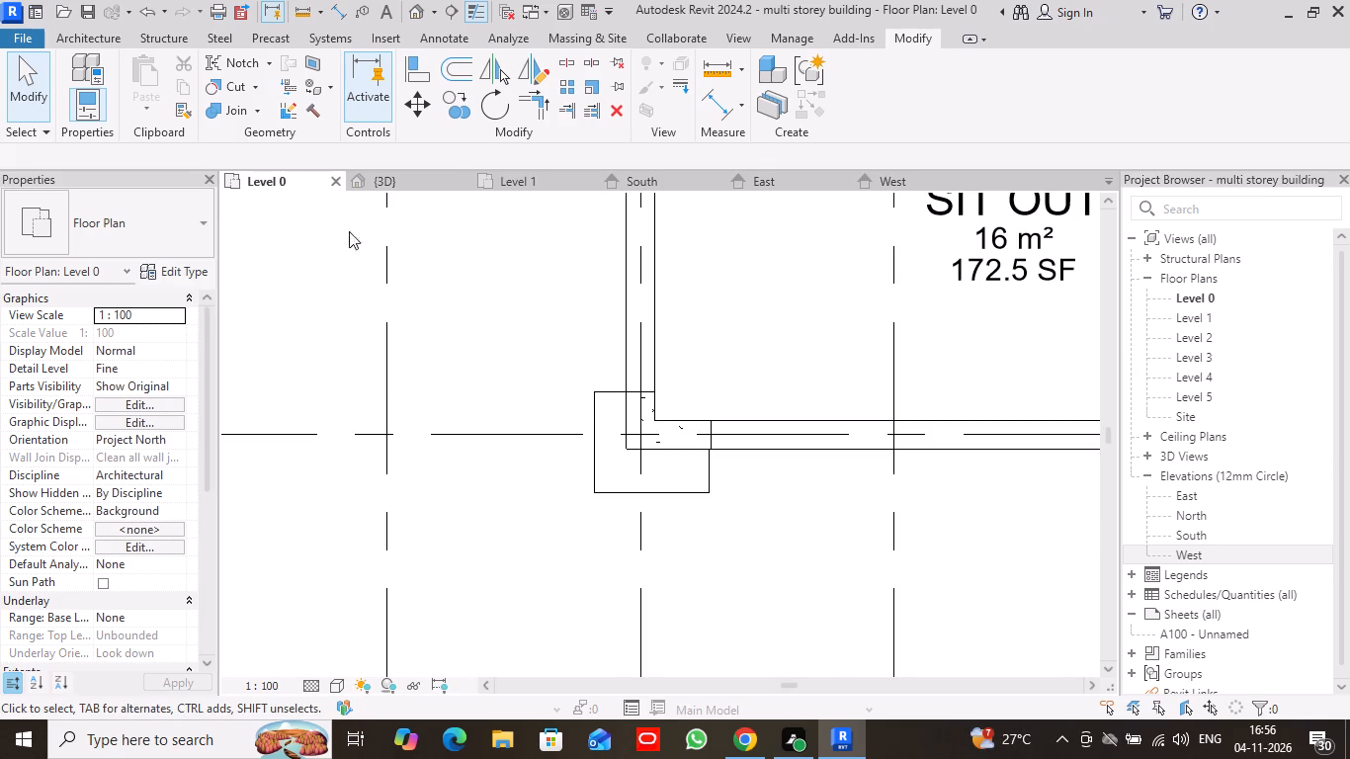
pyautogui.scroll(-10, 374, 253)
pyautogui.scroll(1, 522, 342)
pyautogui.scroll(-5, 527, 342)
pyautogui.scroll(-4, 712, 279)
pyautogui.moveTo(702, 275); pyautogui.dragTo(727, 365, button='middle')
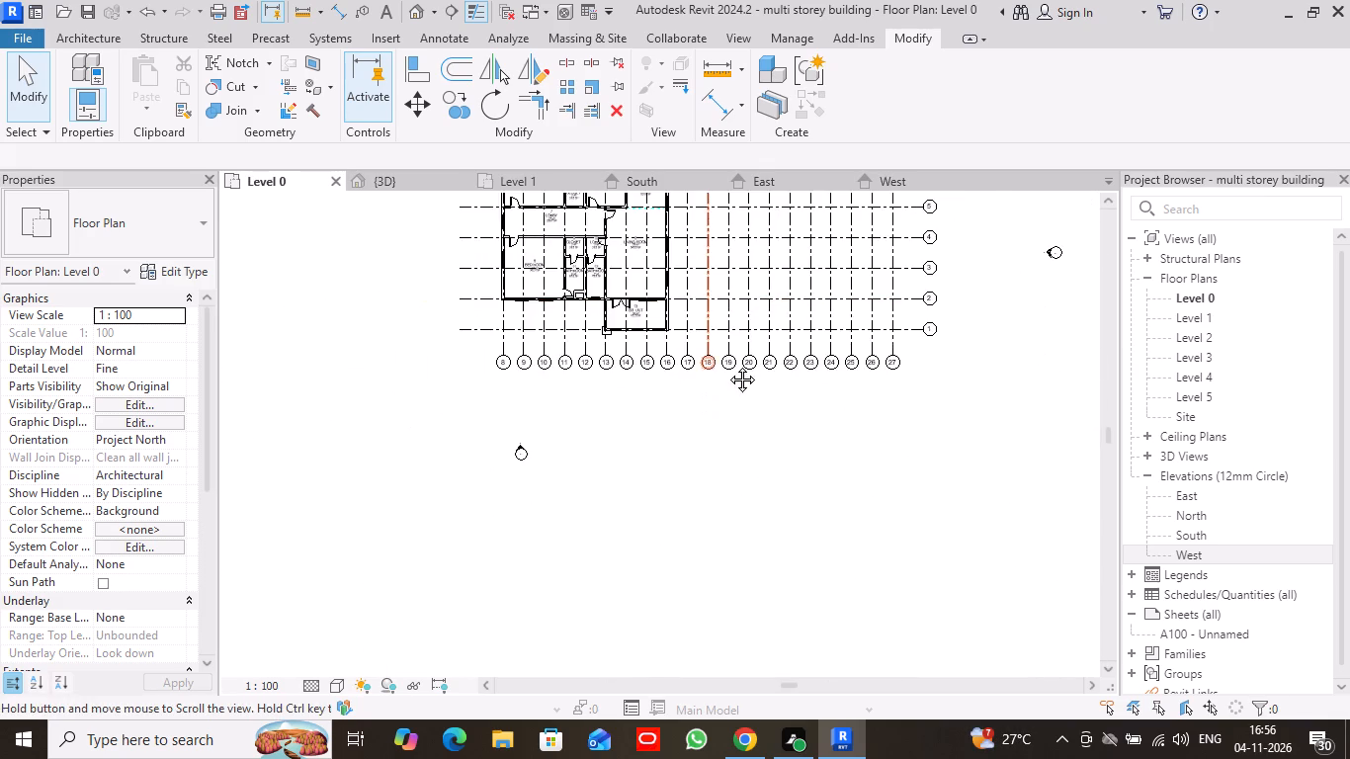
pyautogui.moveTo(727, 365); pyautogui.dragTo(728, 369, button='middle')
pyautogui.scroll(1, 729, 322)
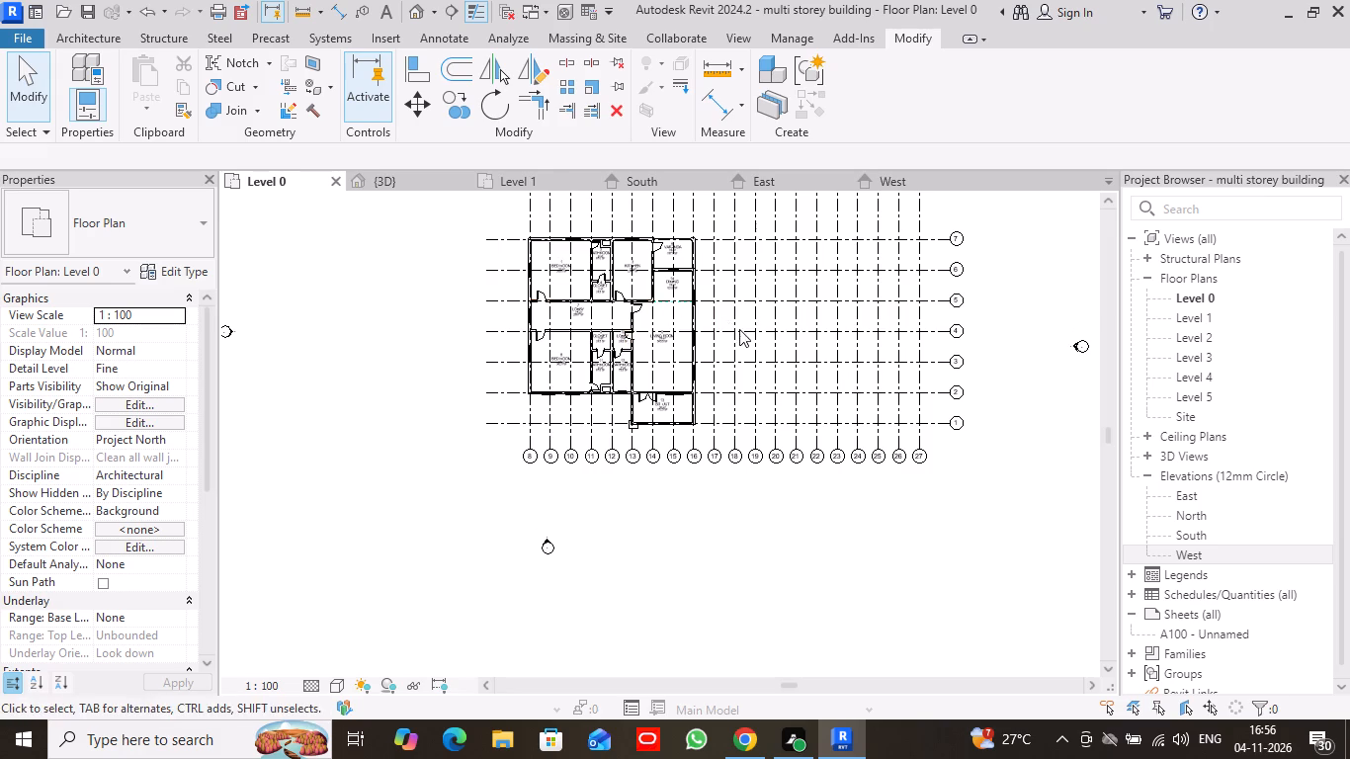
pyautogui.moveTo(749, 295); pyautogui.dragTo(772, 430, button='middle')
pyautogui.scroll(1, 772, 430)
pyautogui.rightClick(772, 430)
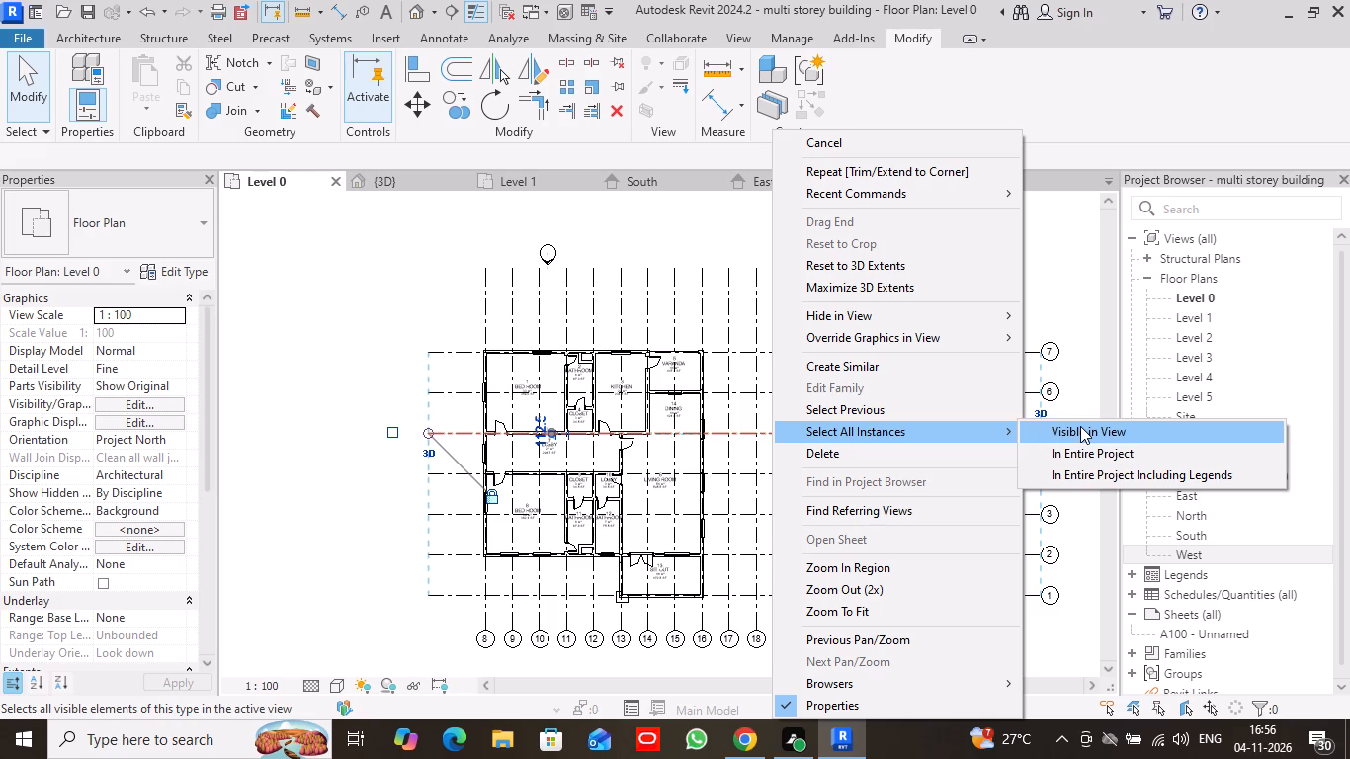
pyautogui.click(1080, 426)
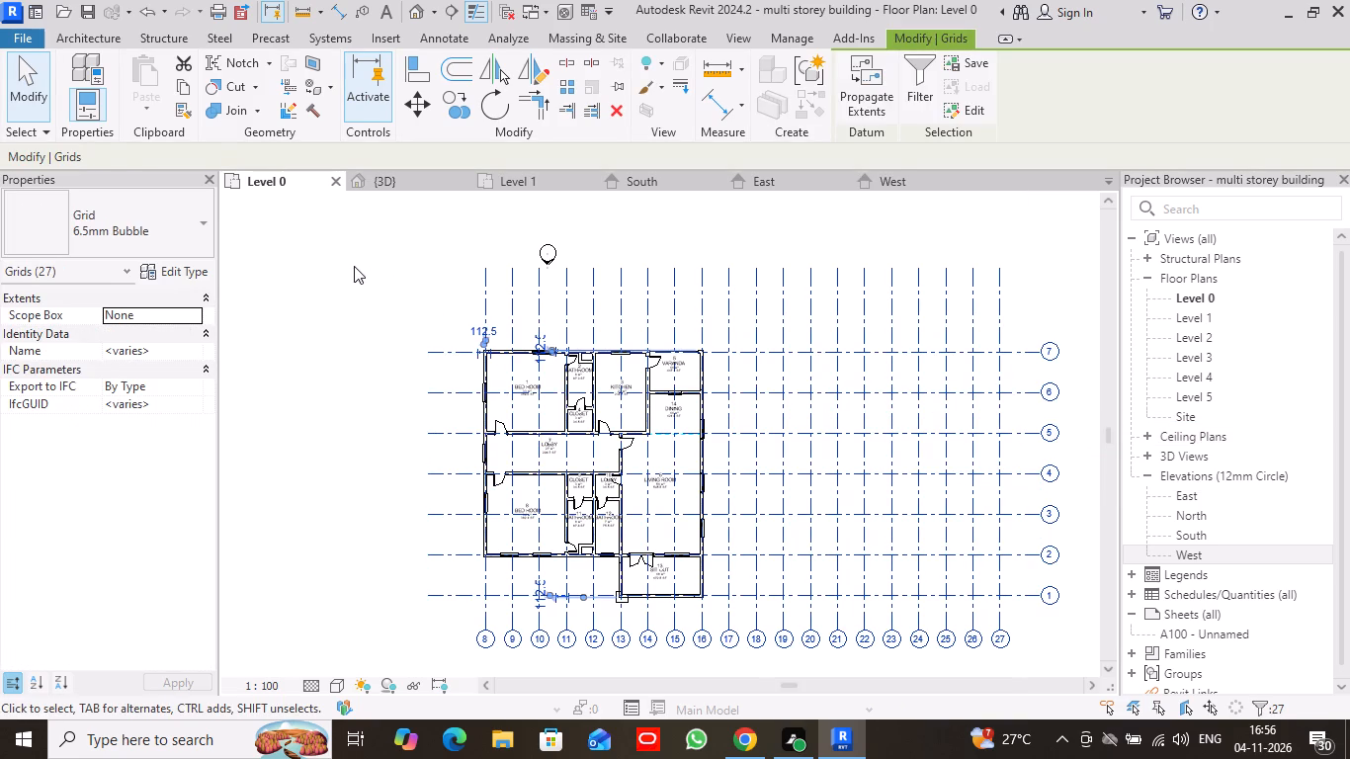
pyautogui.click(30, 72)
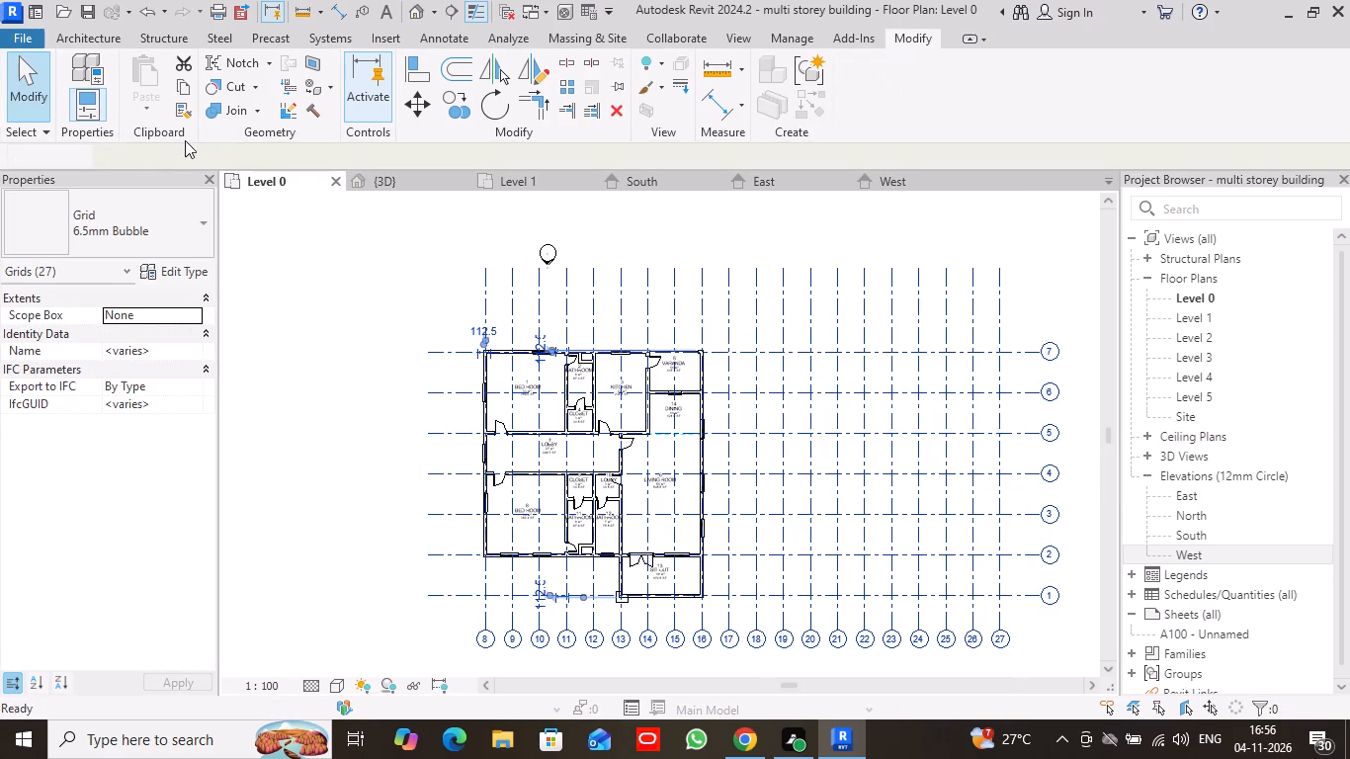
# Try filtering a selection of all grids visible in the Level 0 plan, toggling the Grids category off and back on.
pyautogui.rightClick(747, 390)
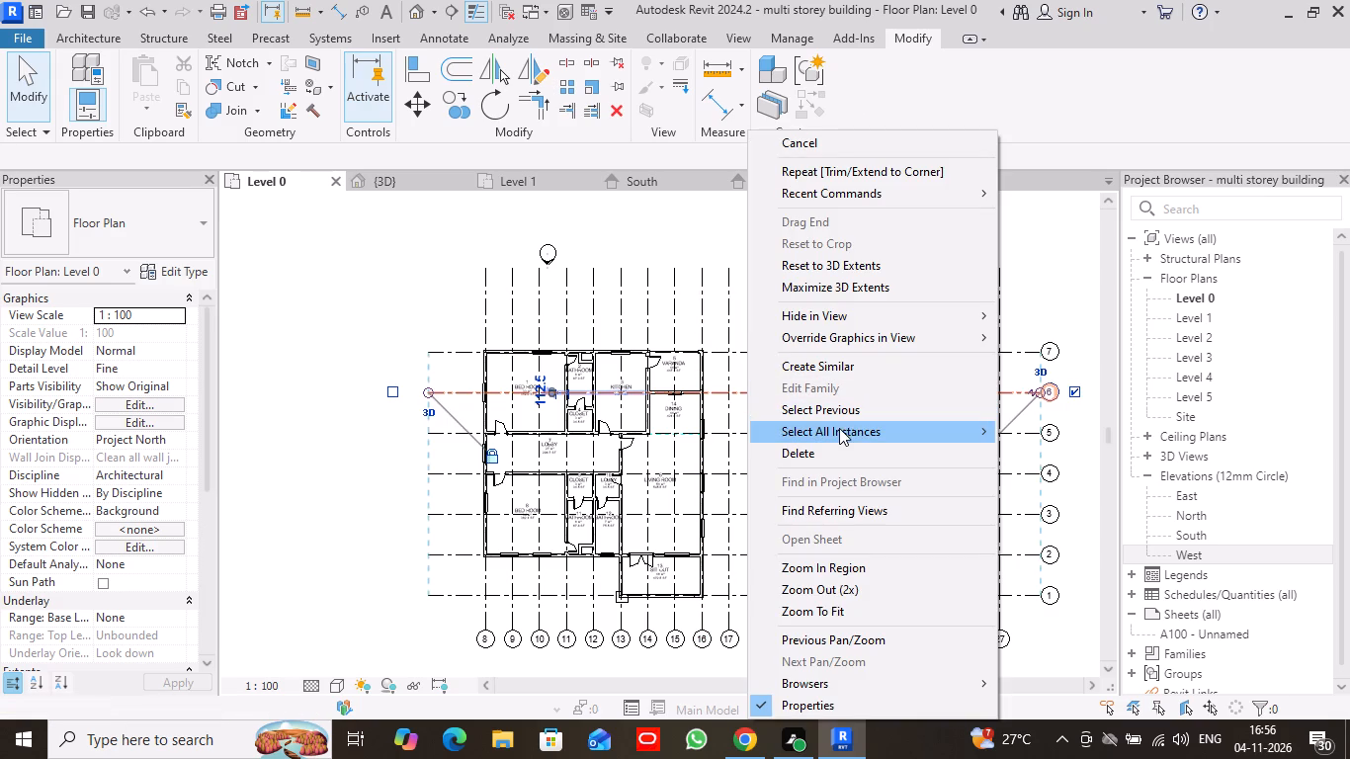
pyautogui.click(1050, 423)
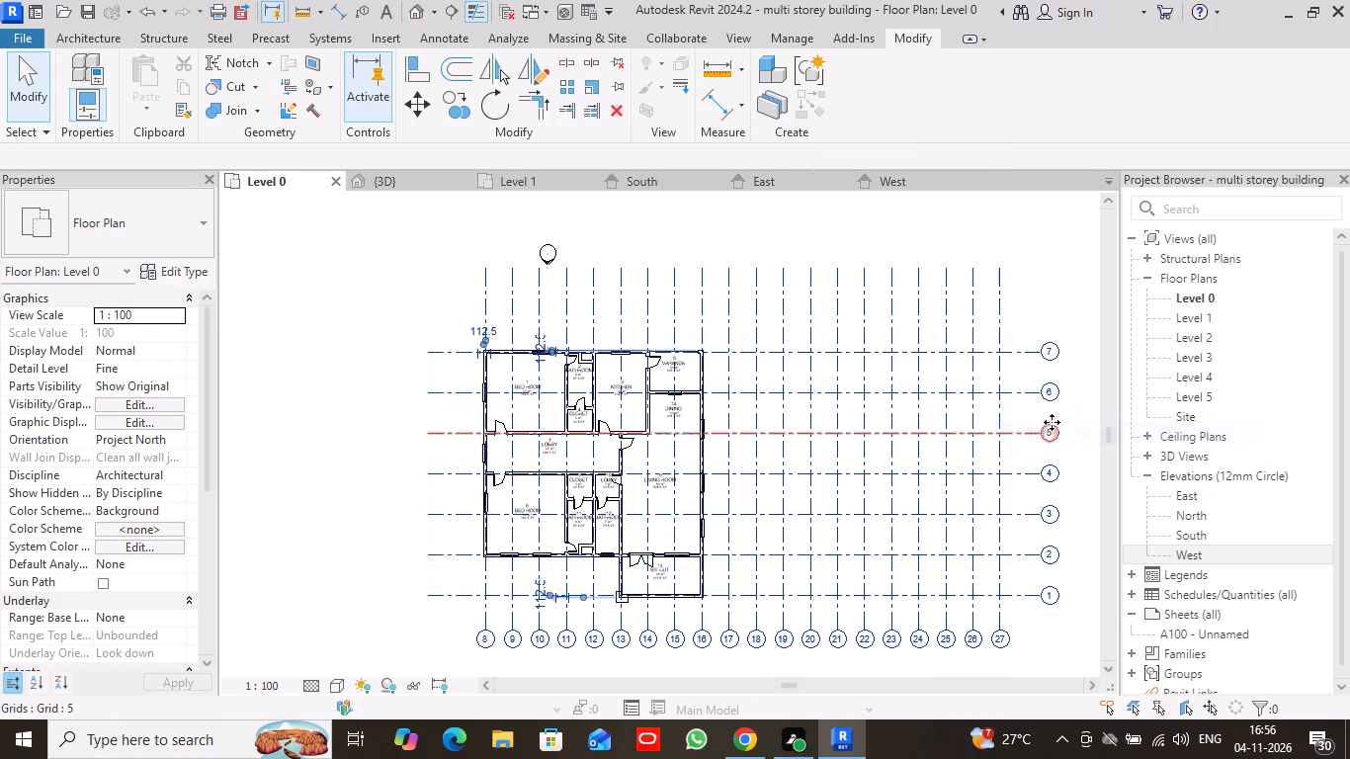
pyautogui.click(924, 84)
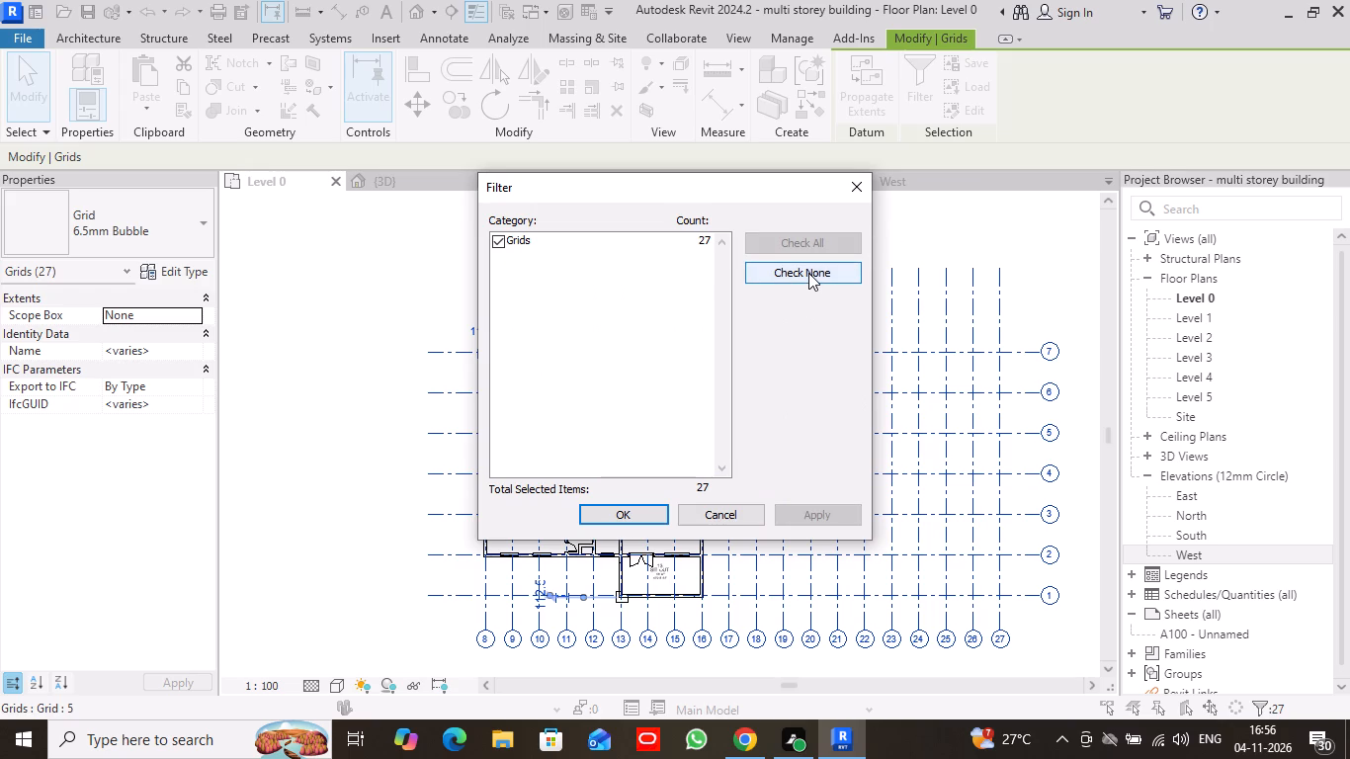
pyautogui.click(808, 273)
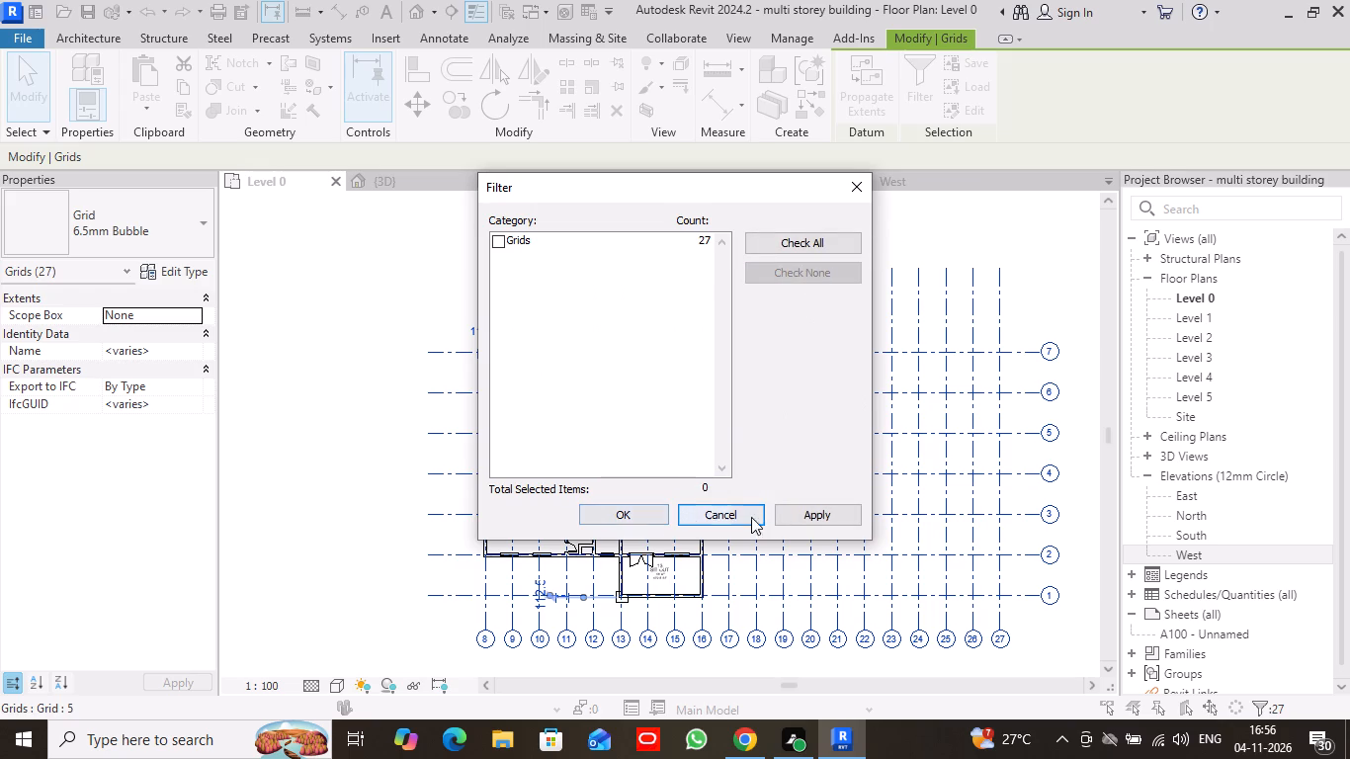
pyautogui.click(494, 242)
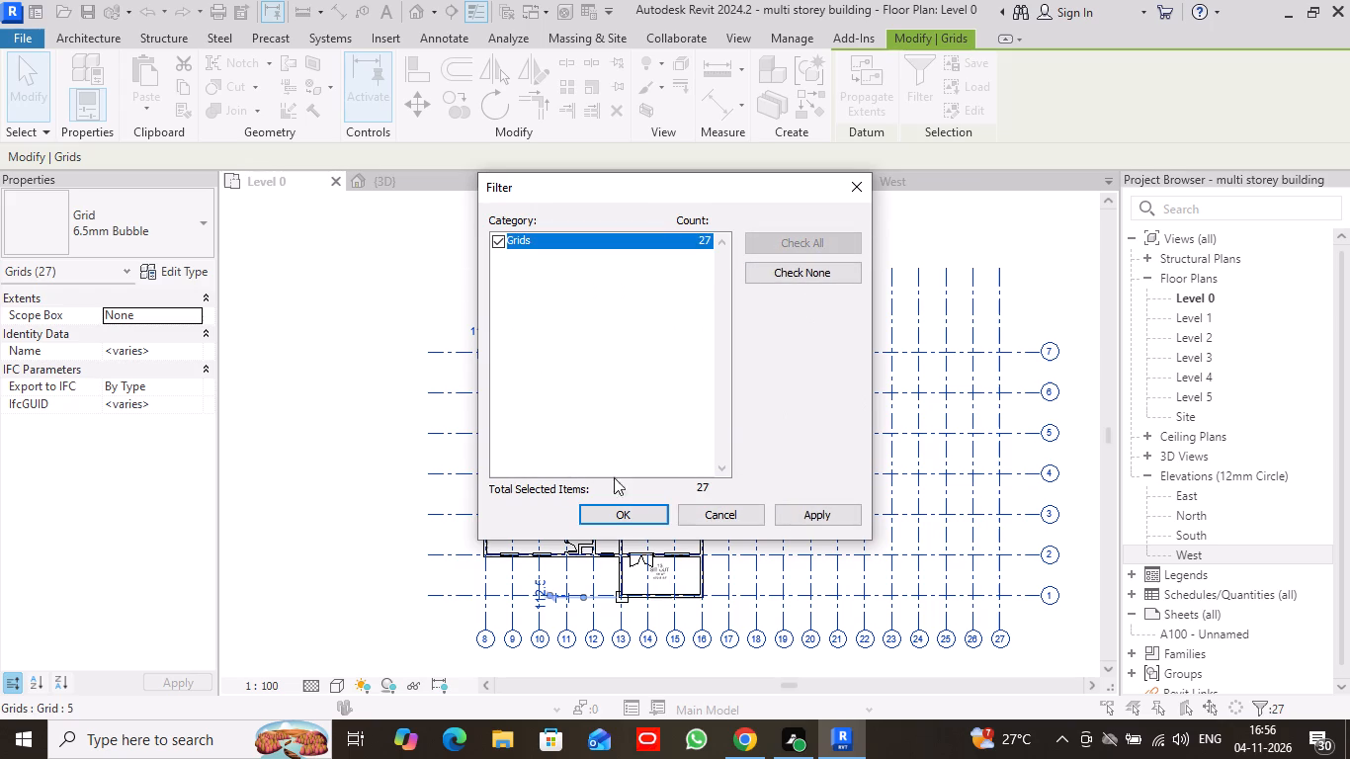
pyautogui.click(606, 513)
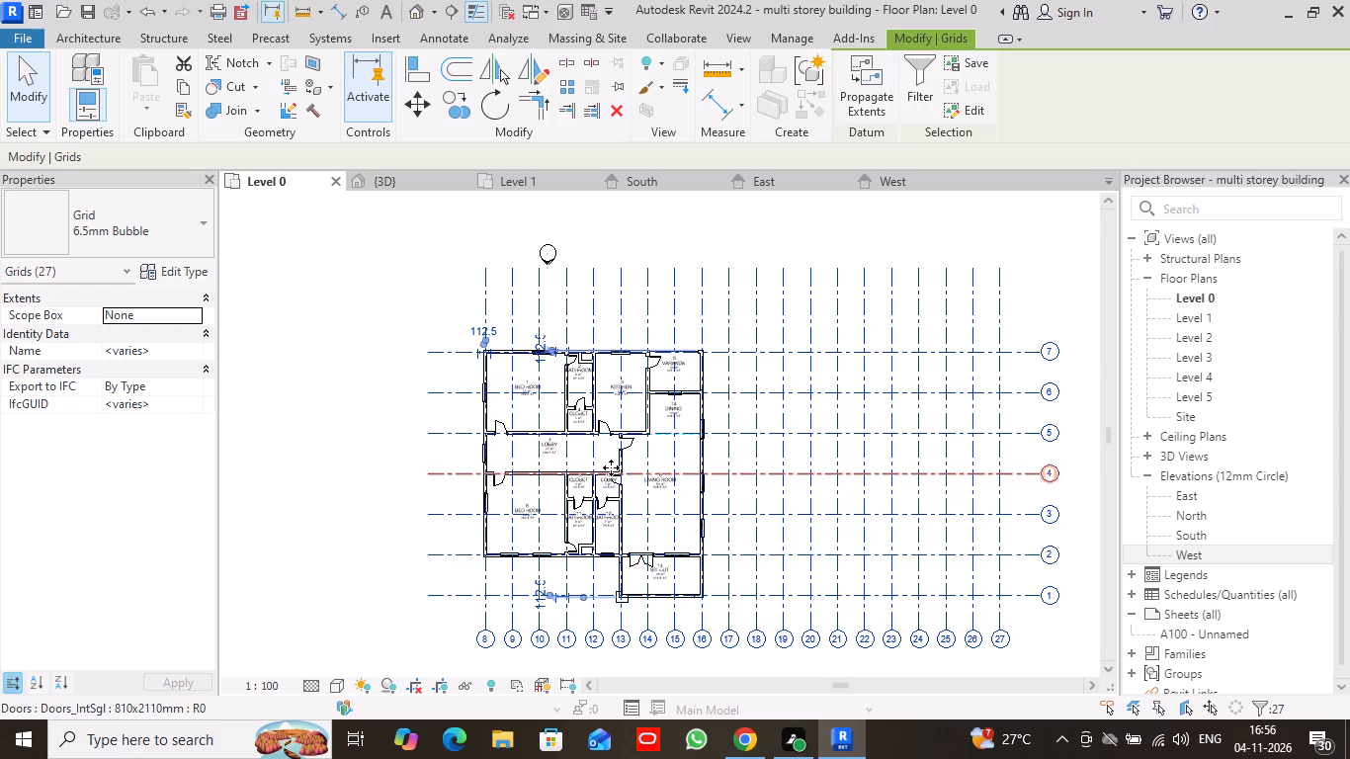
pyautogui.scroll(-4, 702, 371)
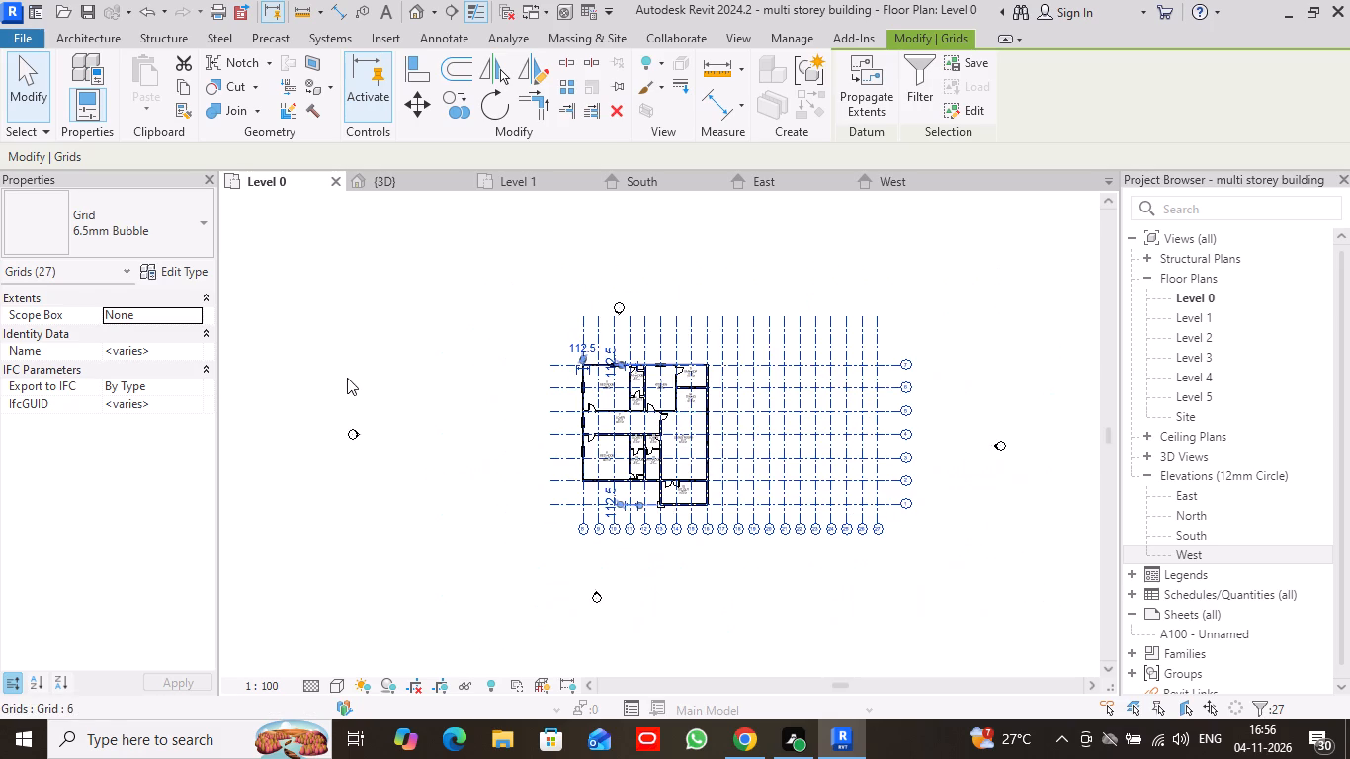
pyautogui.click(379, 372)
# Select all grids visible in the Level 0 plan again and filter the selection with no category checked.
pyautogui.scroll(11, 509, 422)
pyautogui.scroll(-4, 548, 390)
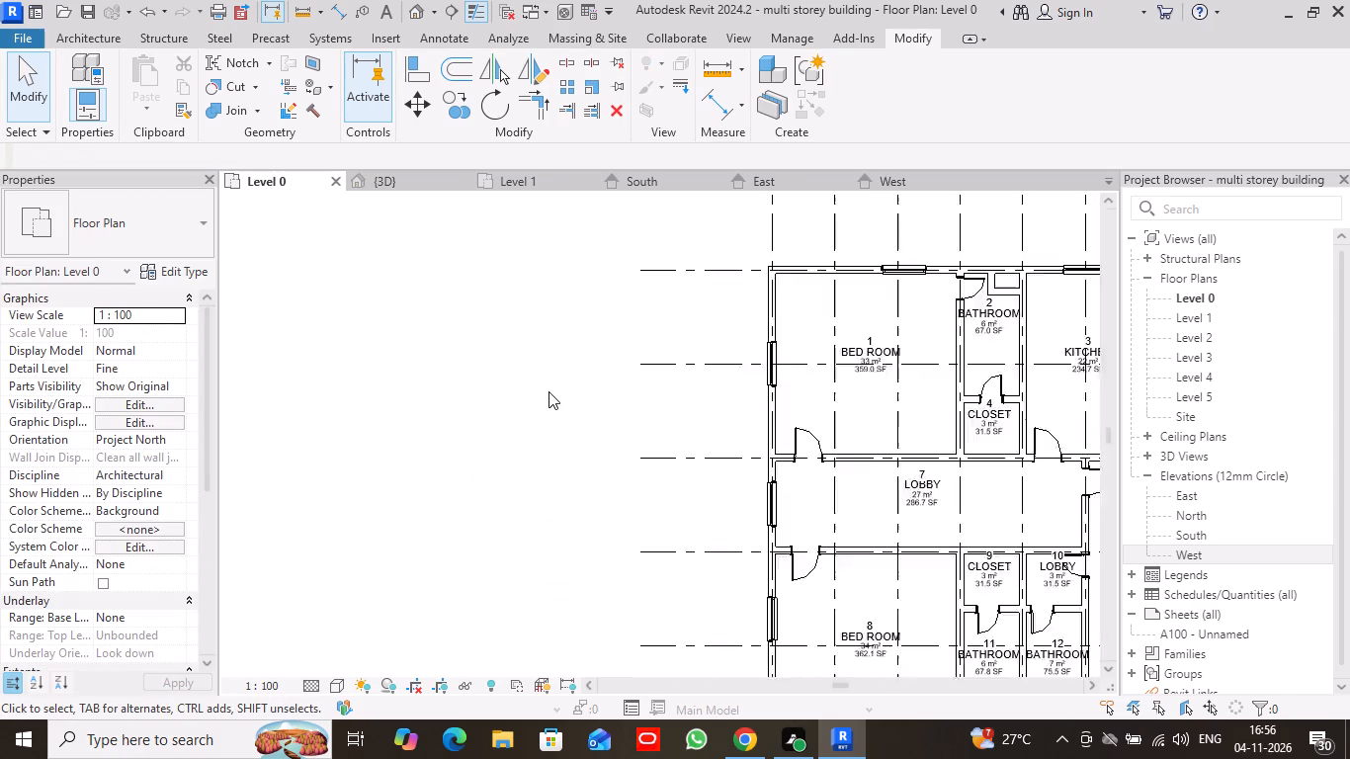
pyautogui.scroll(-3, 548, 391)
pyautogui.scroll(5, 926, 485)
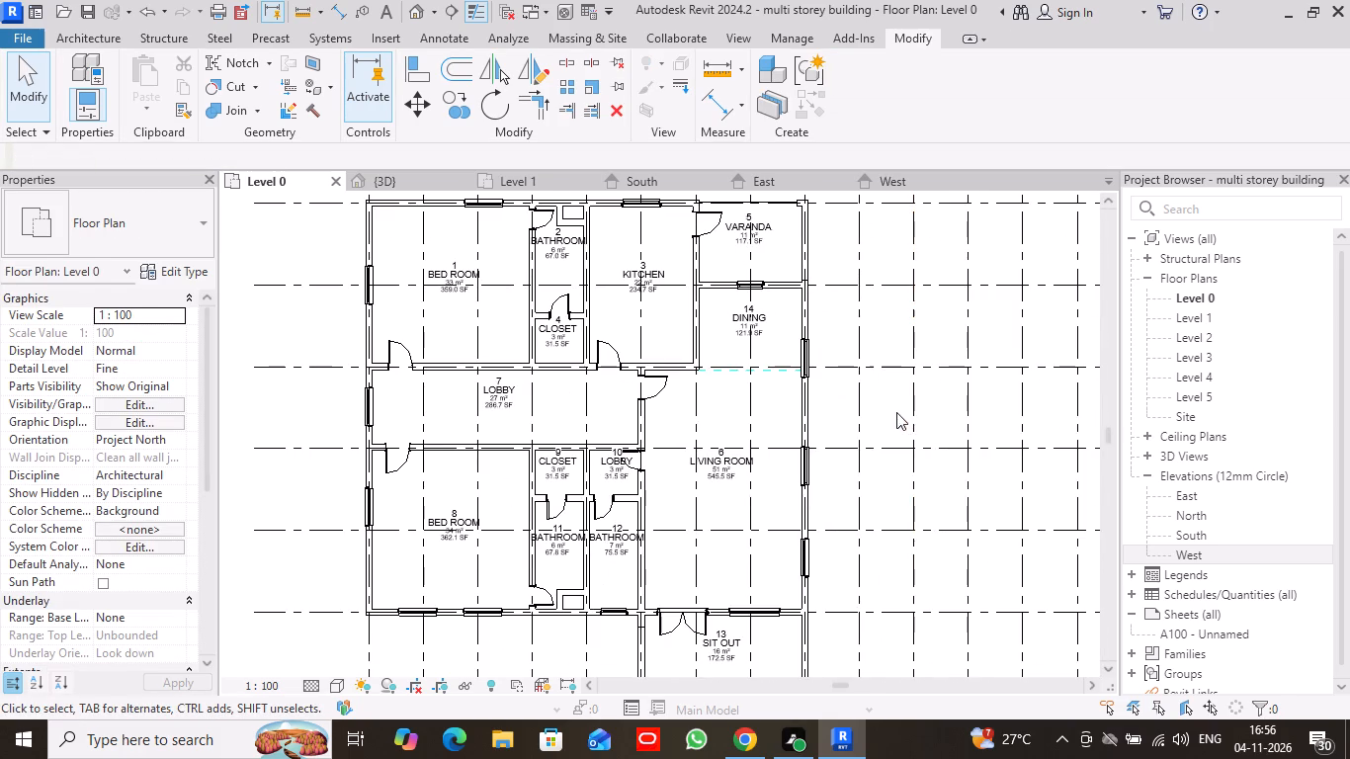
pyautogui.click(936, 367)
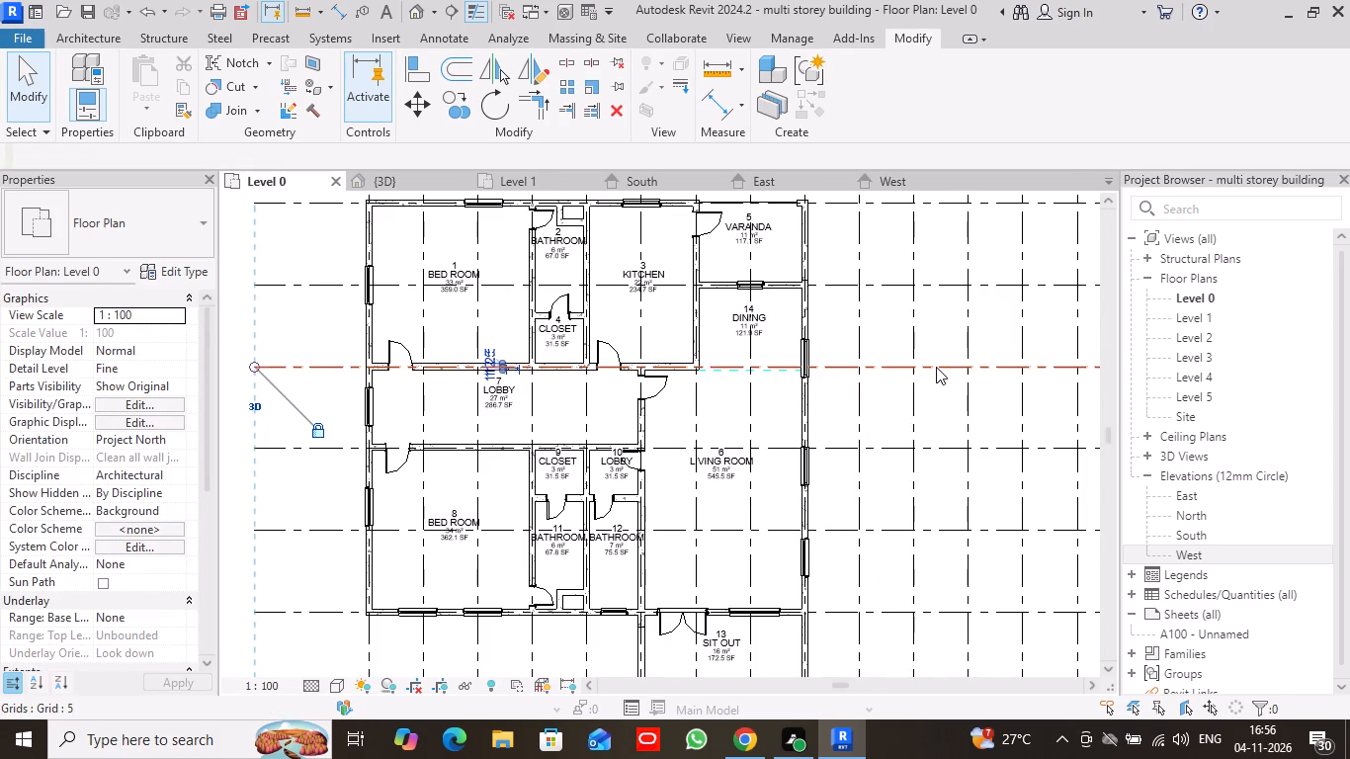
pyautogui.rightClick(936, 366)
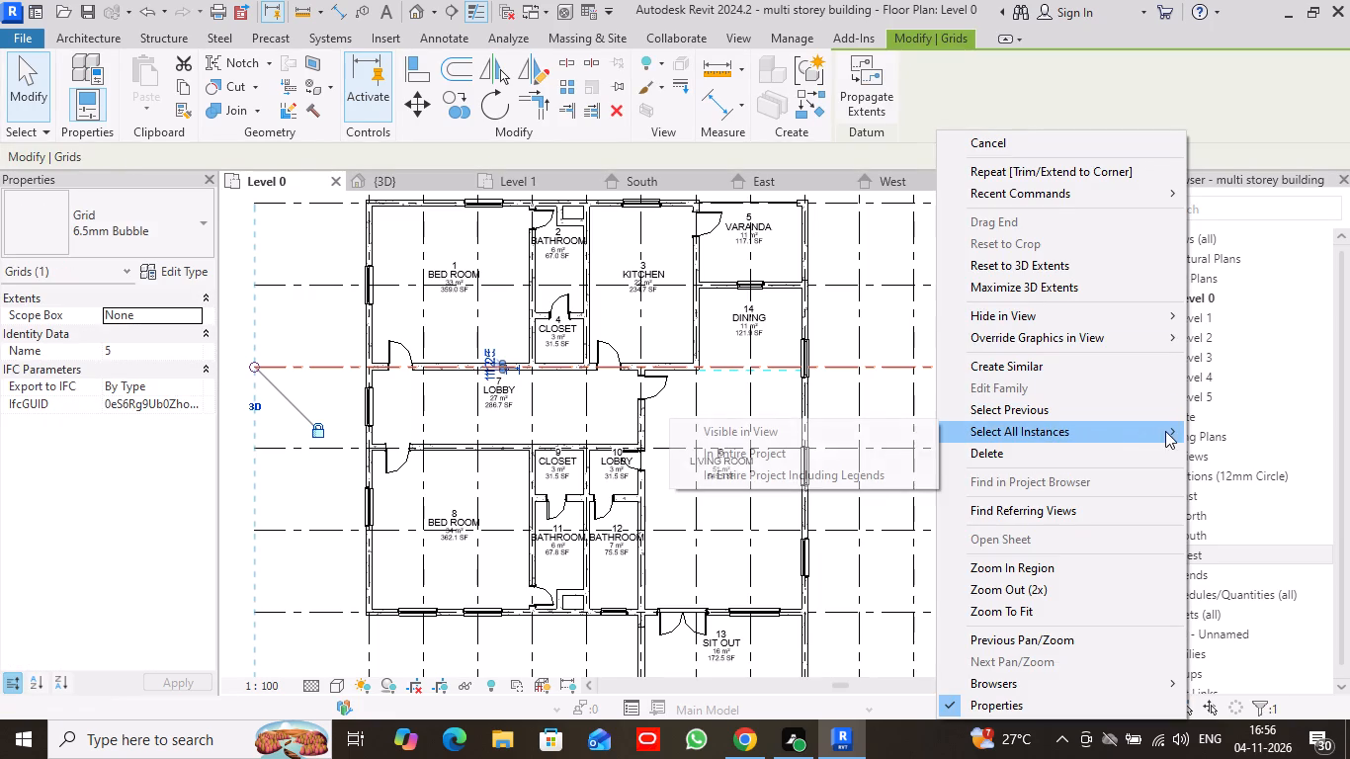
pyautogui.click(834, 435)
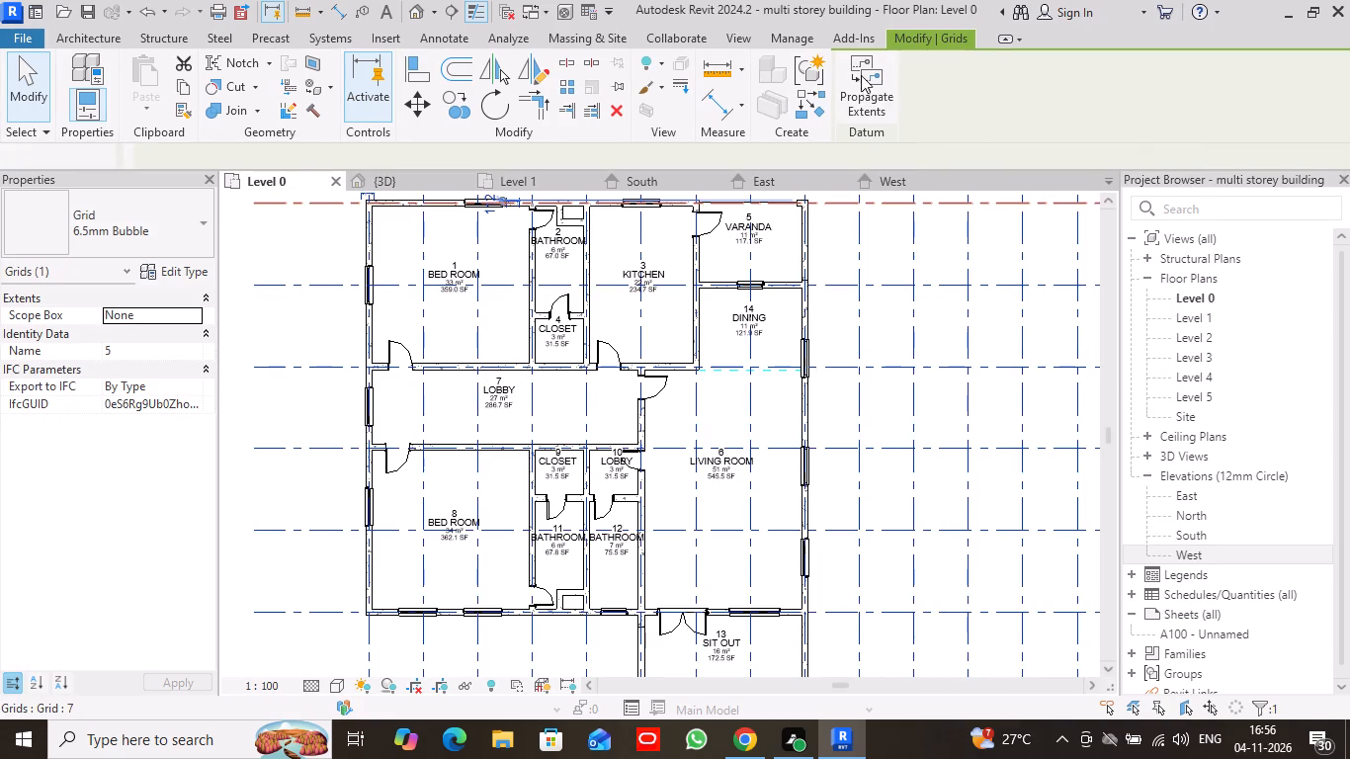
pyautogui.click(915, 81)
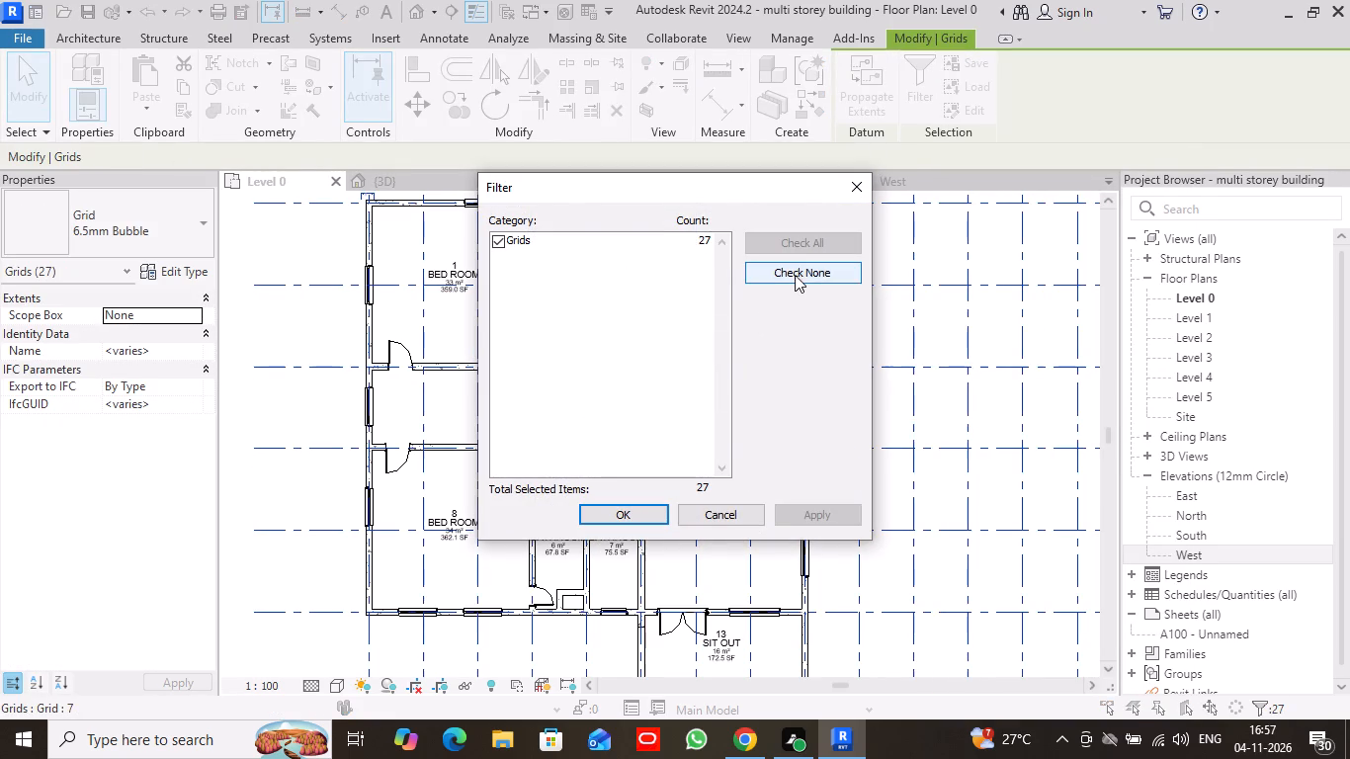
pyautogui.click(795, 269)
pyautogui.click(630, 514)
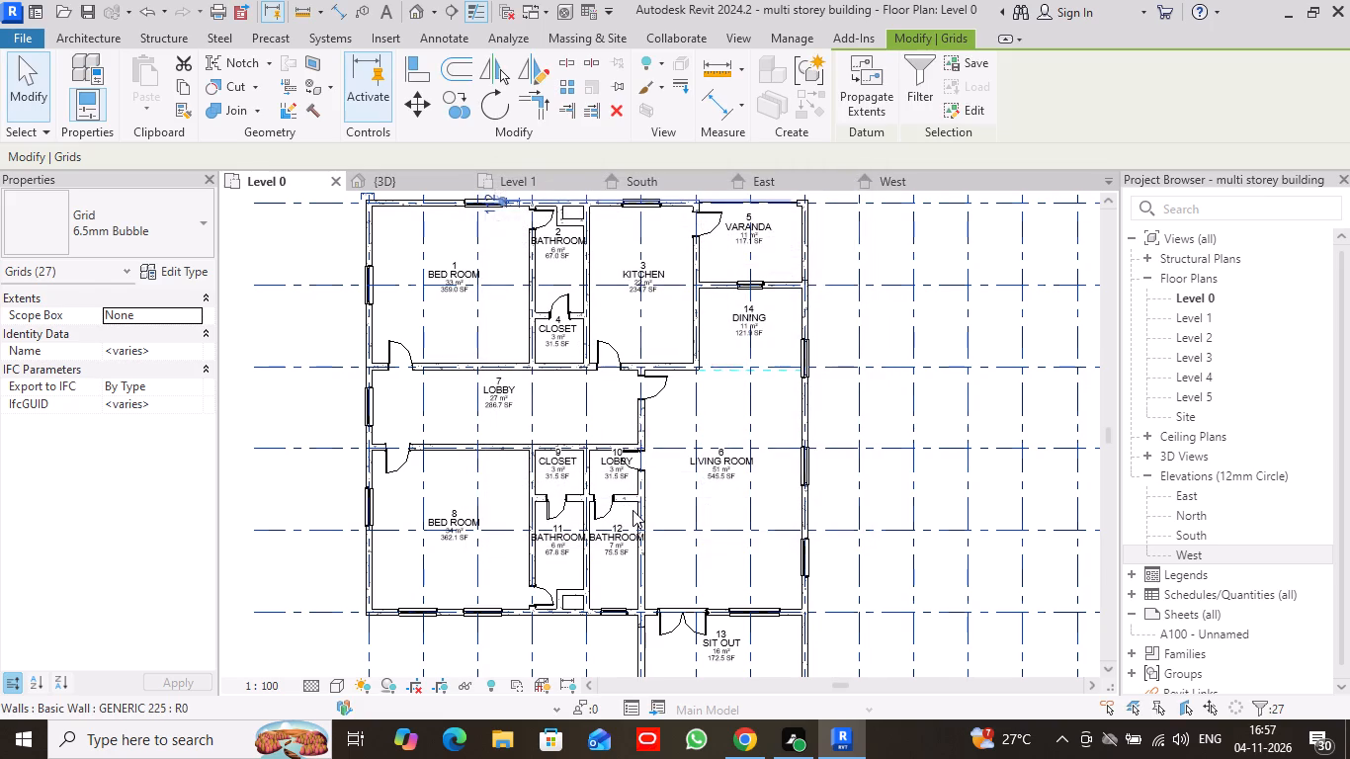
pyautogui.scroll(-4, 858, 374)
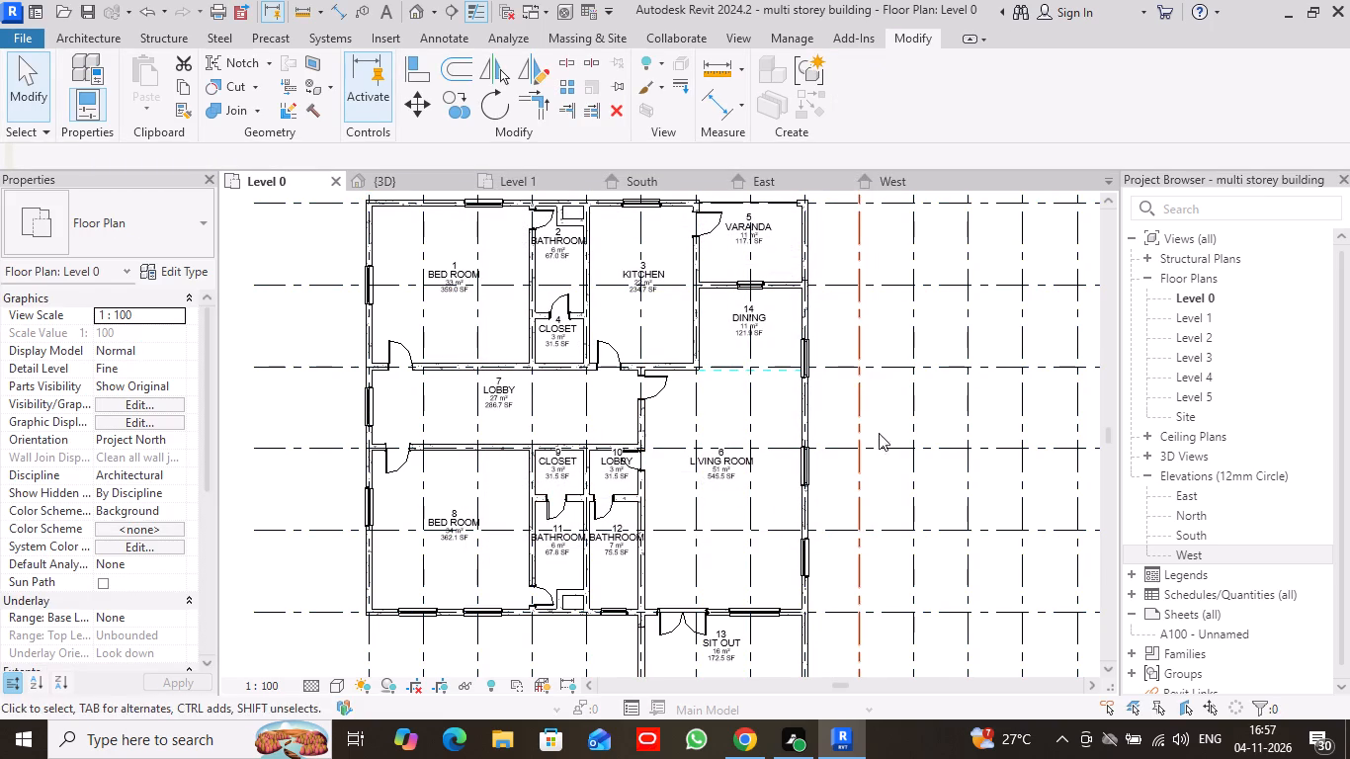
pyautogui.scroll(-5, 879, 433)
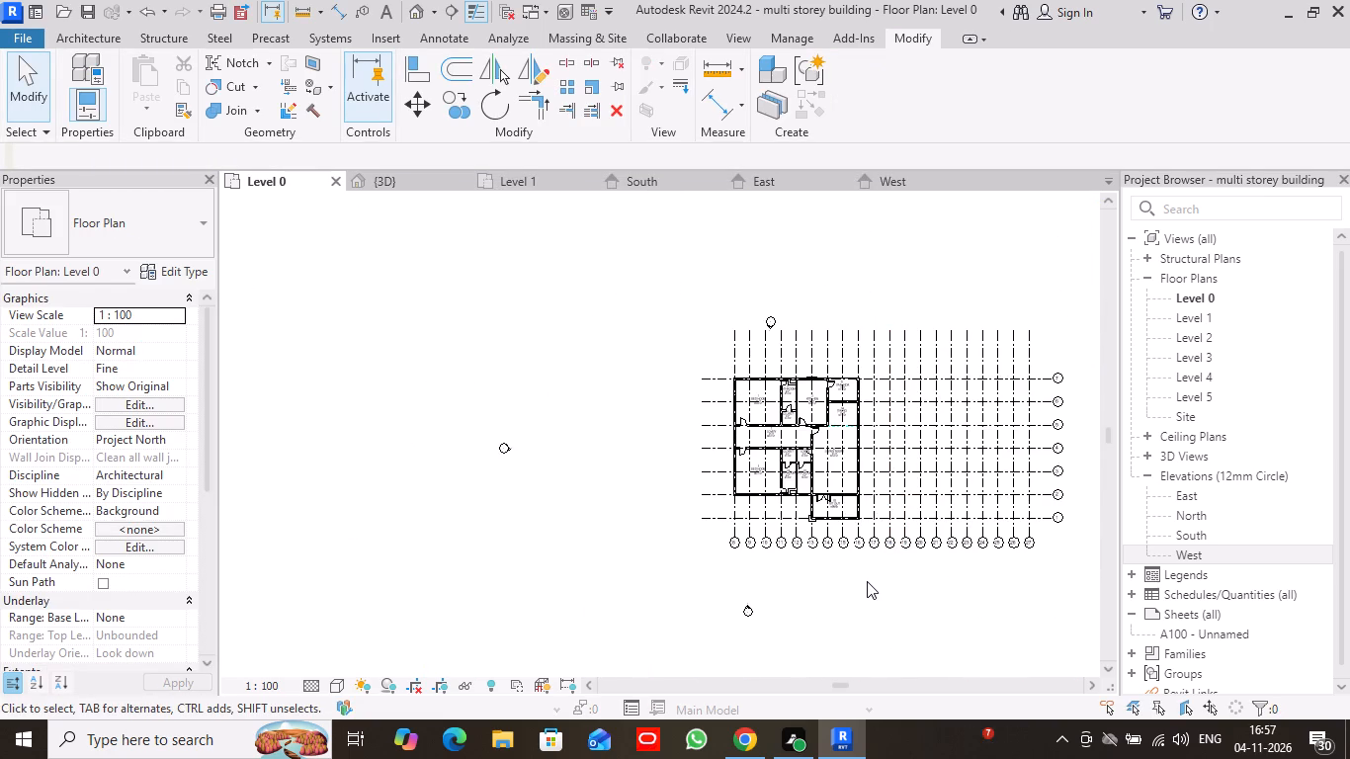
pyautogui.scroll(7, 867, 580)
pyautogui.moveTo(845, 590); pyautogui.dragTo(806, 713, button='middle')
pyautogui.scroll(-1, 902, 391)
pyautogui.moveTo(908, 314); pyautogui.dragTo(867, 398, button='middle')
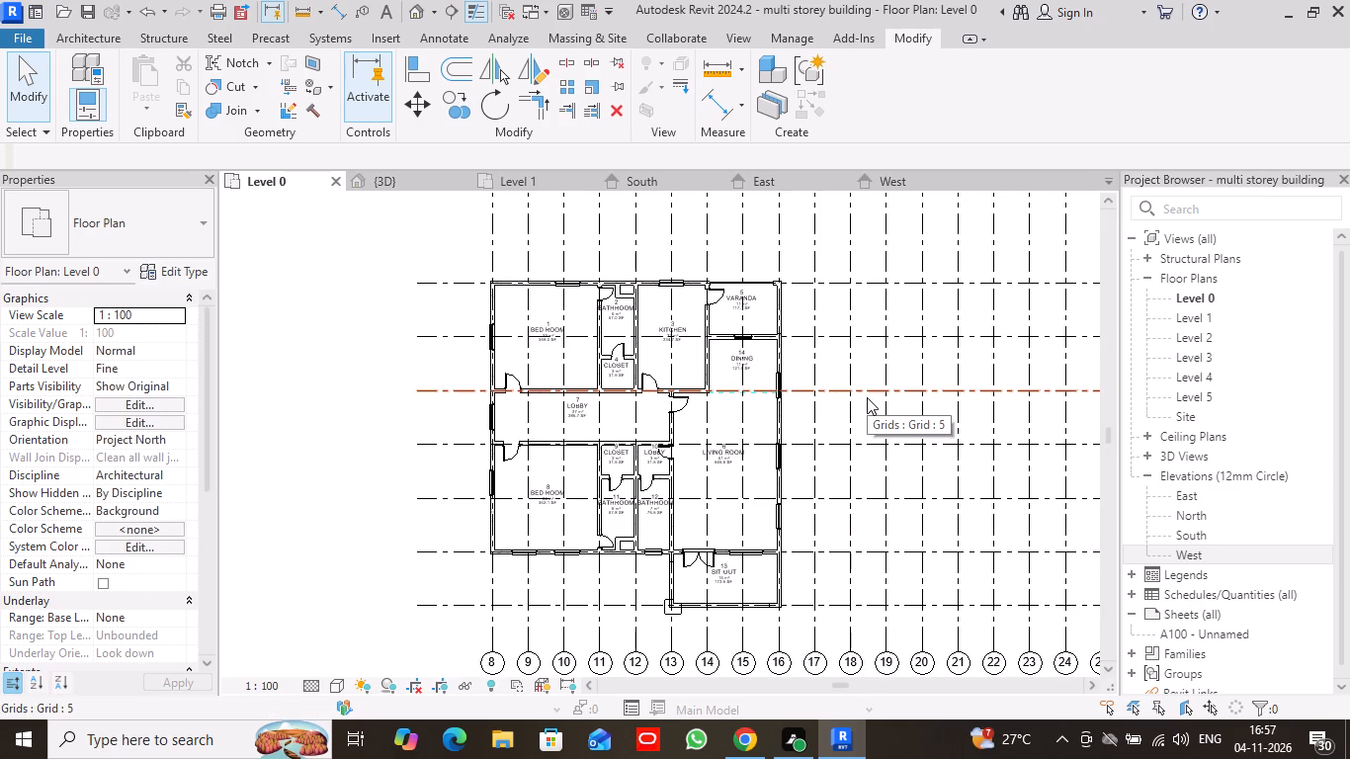
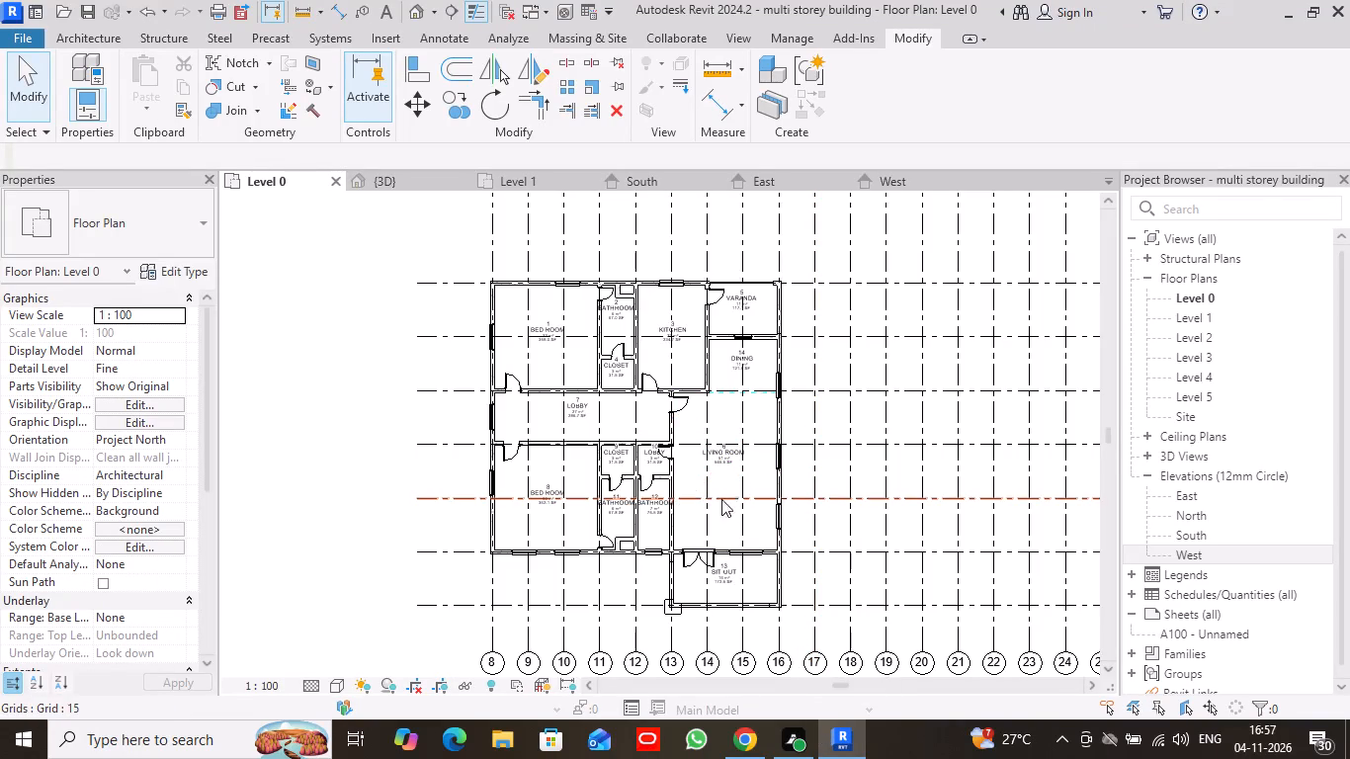
# Select all grid lines visible in the Level 0 floor plan and temporarily hide them in the view.
pyautogui.scroll(-2, 401, 361)
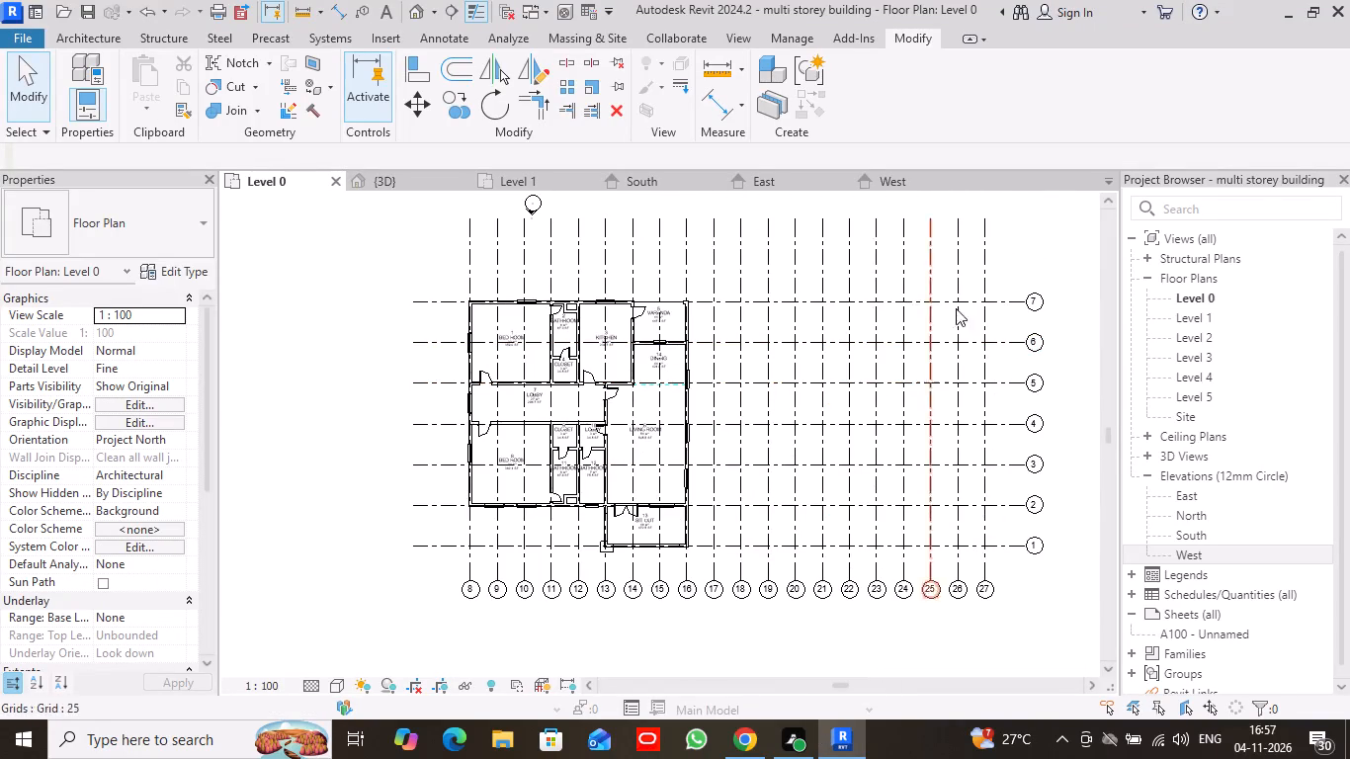
pyautogui.moveTo(1005, 247); pyautogui.dragTo(985, 261, button='middle')
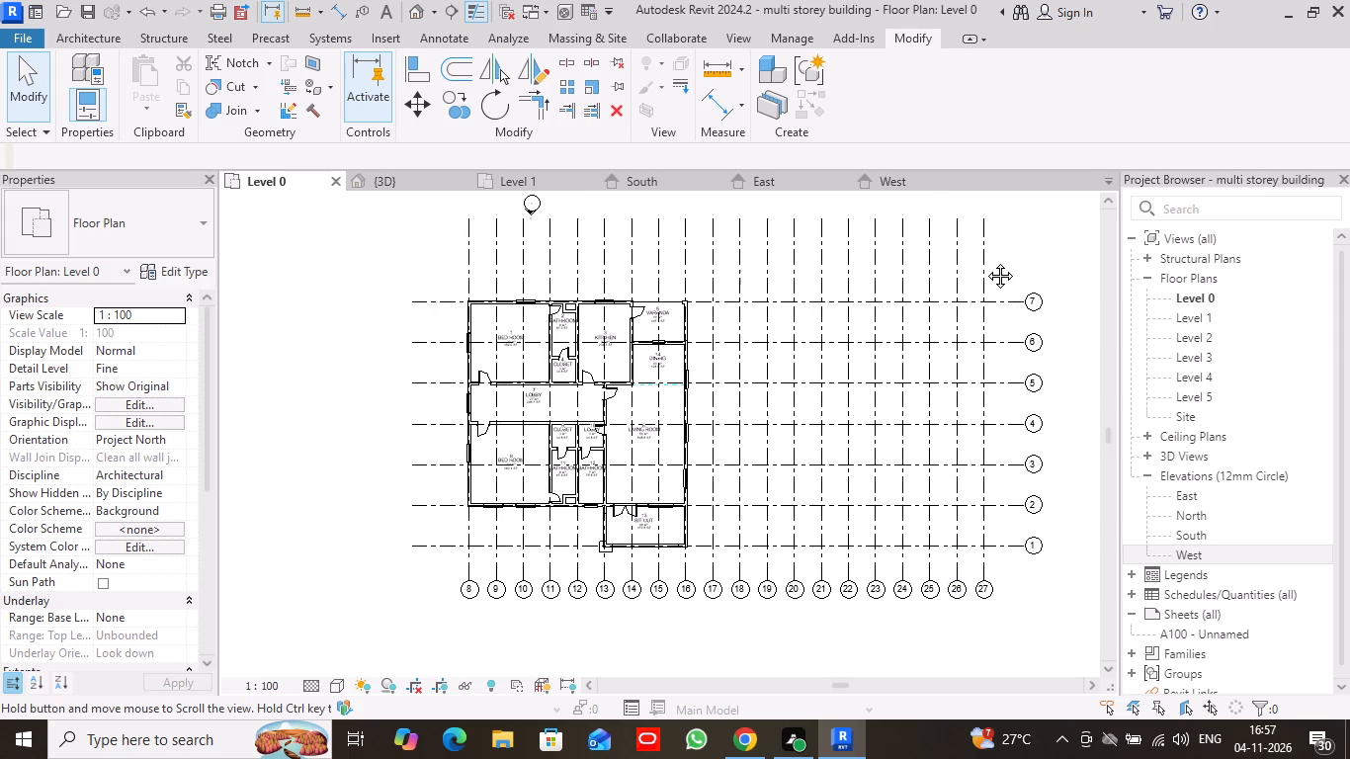
pyautogui.moveTo(985, 261); pyautogui.dragTo(973, 266, button='middle')
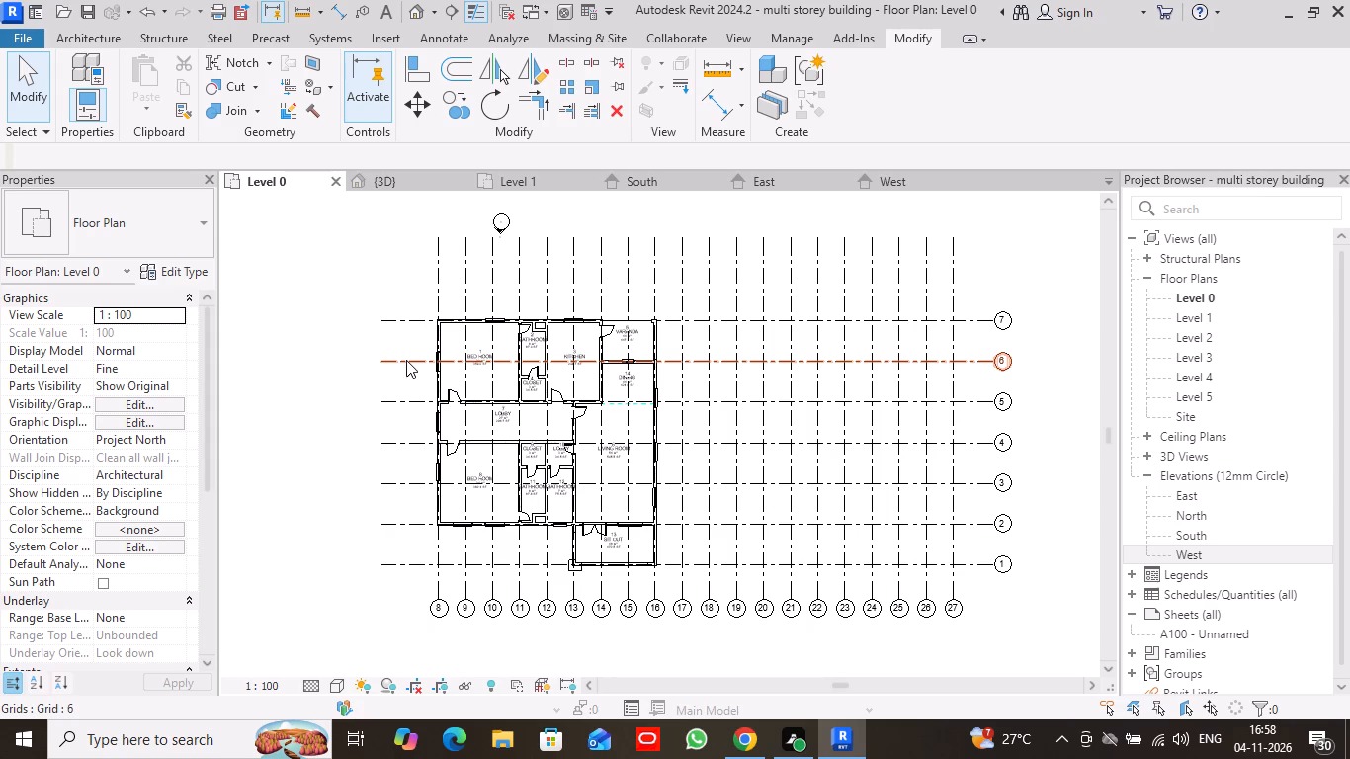
pyautogui.rightClick(721, 363)
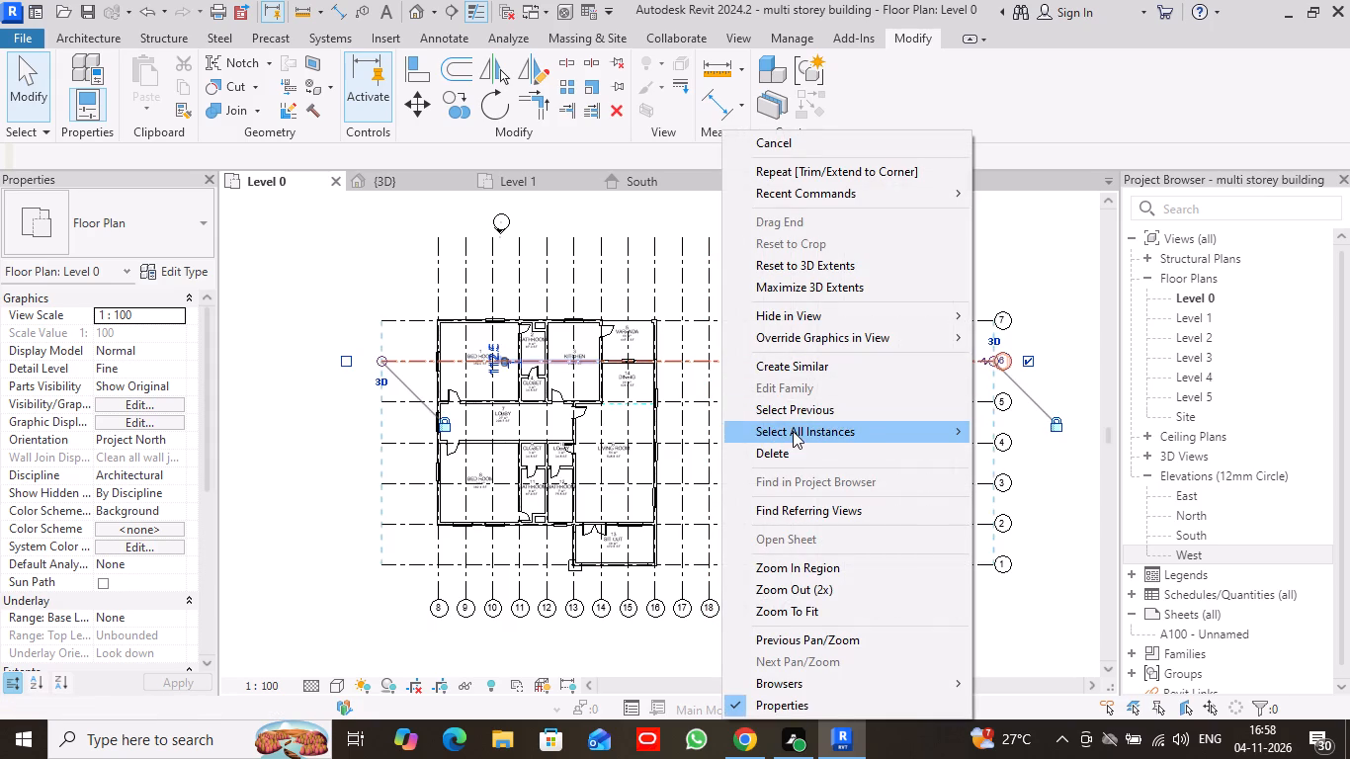
pyautogui.click(998, 431)
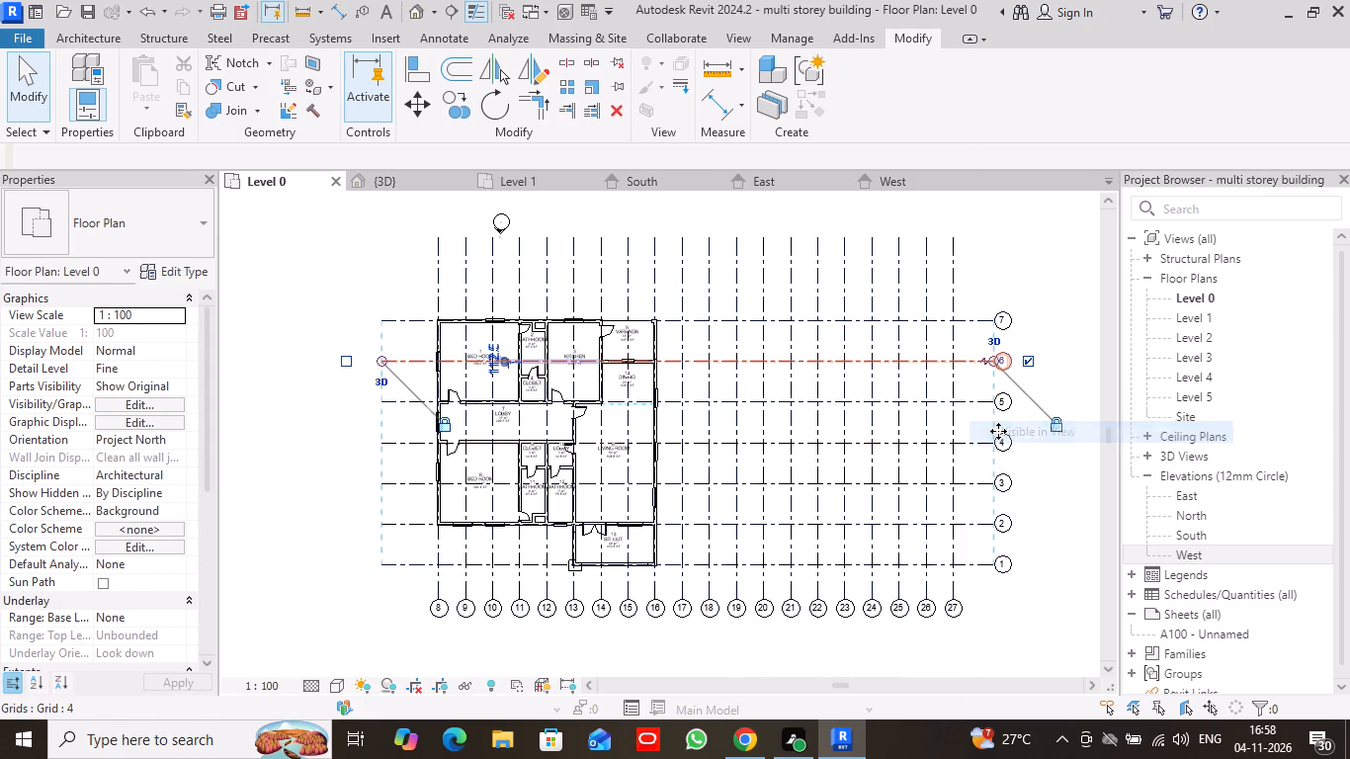
pyautogui.write('hh')
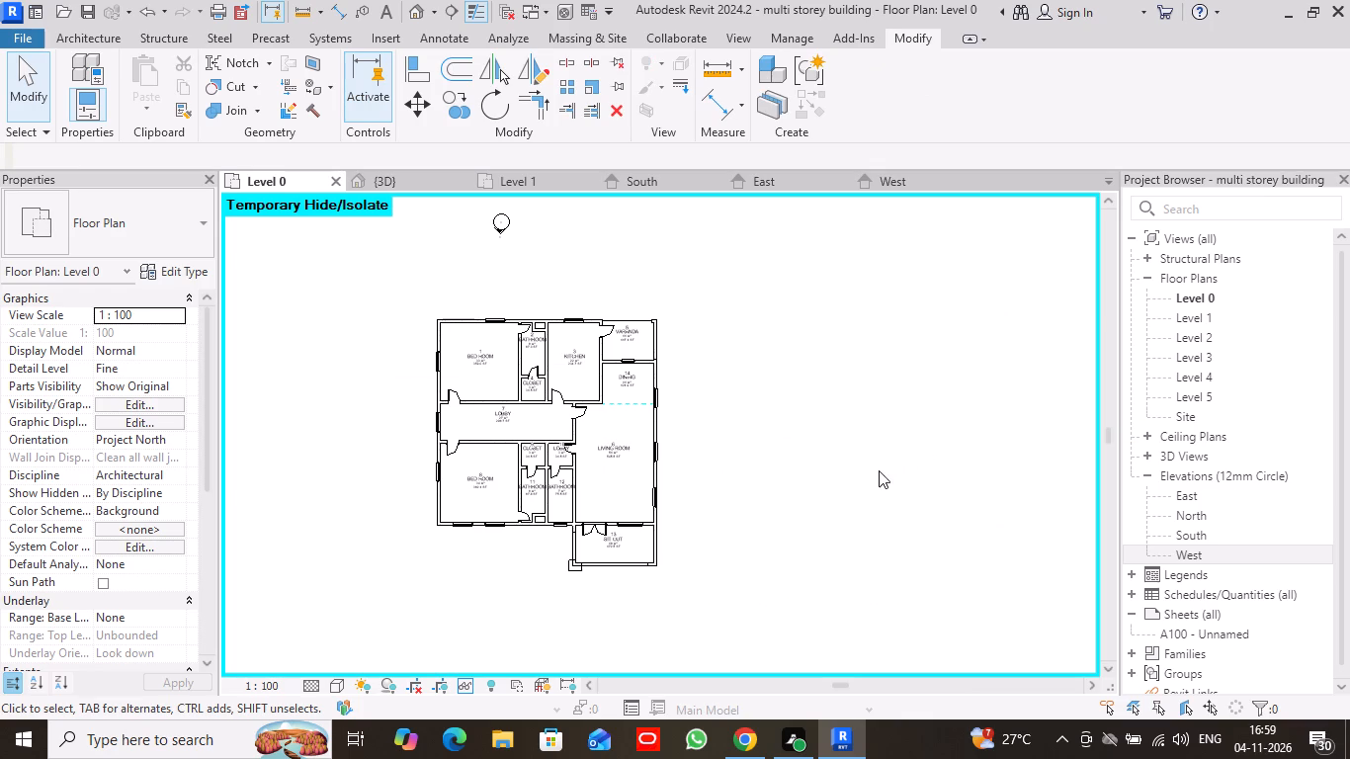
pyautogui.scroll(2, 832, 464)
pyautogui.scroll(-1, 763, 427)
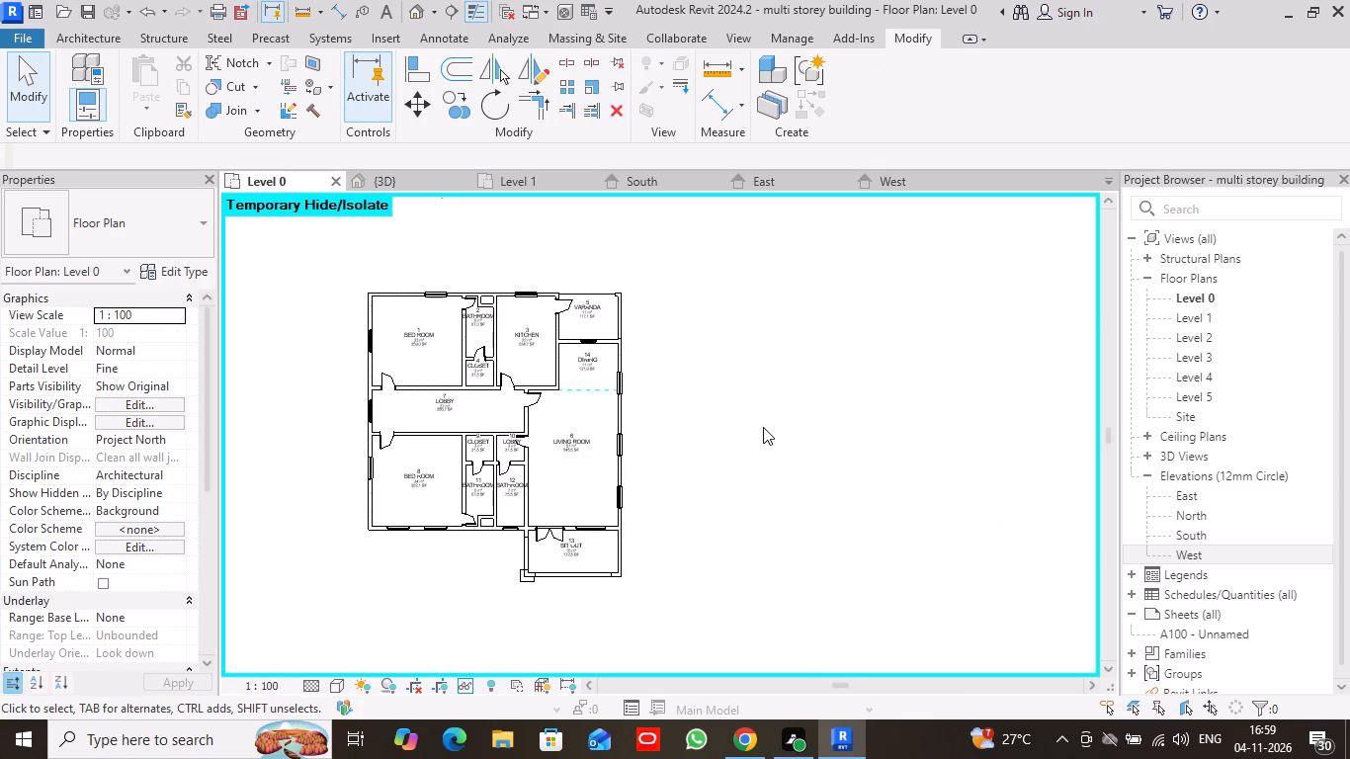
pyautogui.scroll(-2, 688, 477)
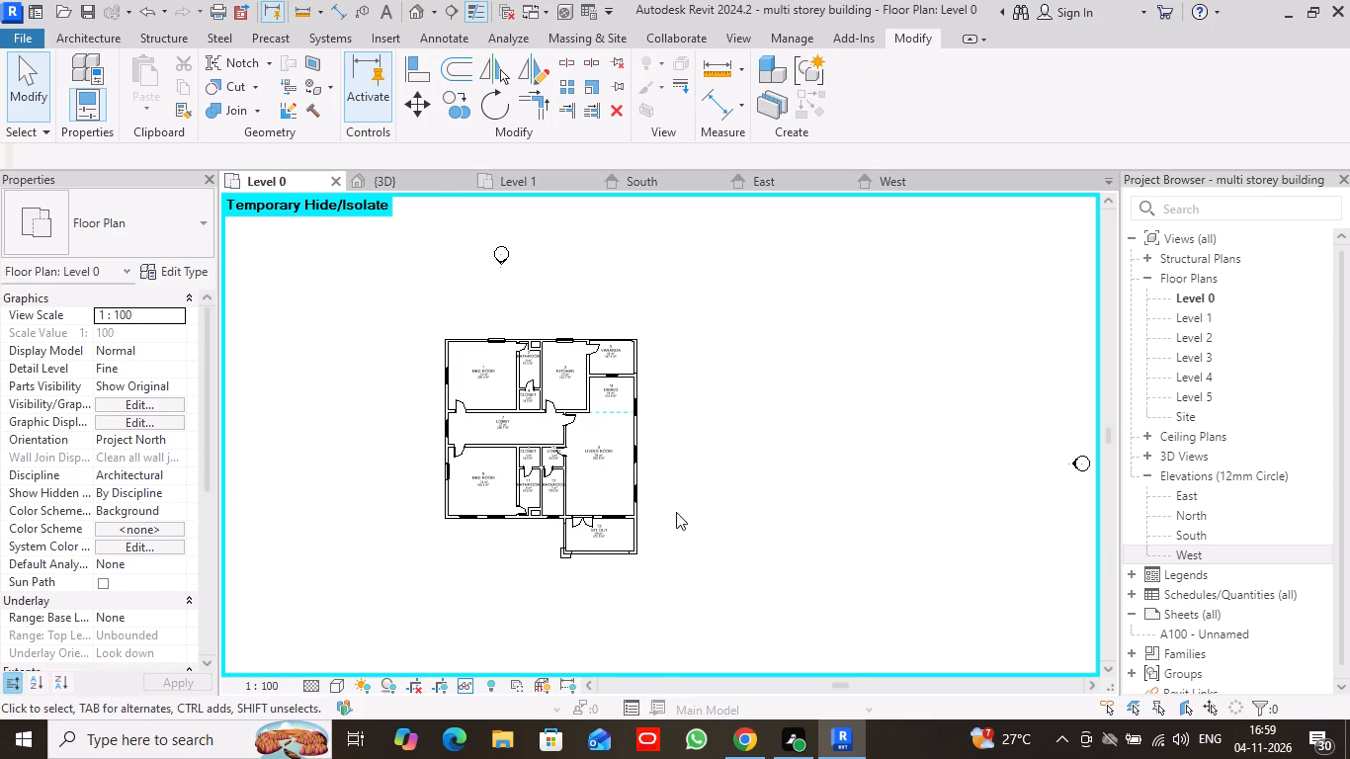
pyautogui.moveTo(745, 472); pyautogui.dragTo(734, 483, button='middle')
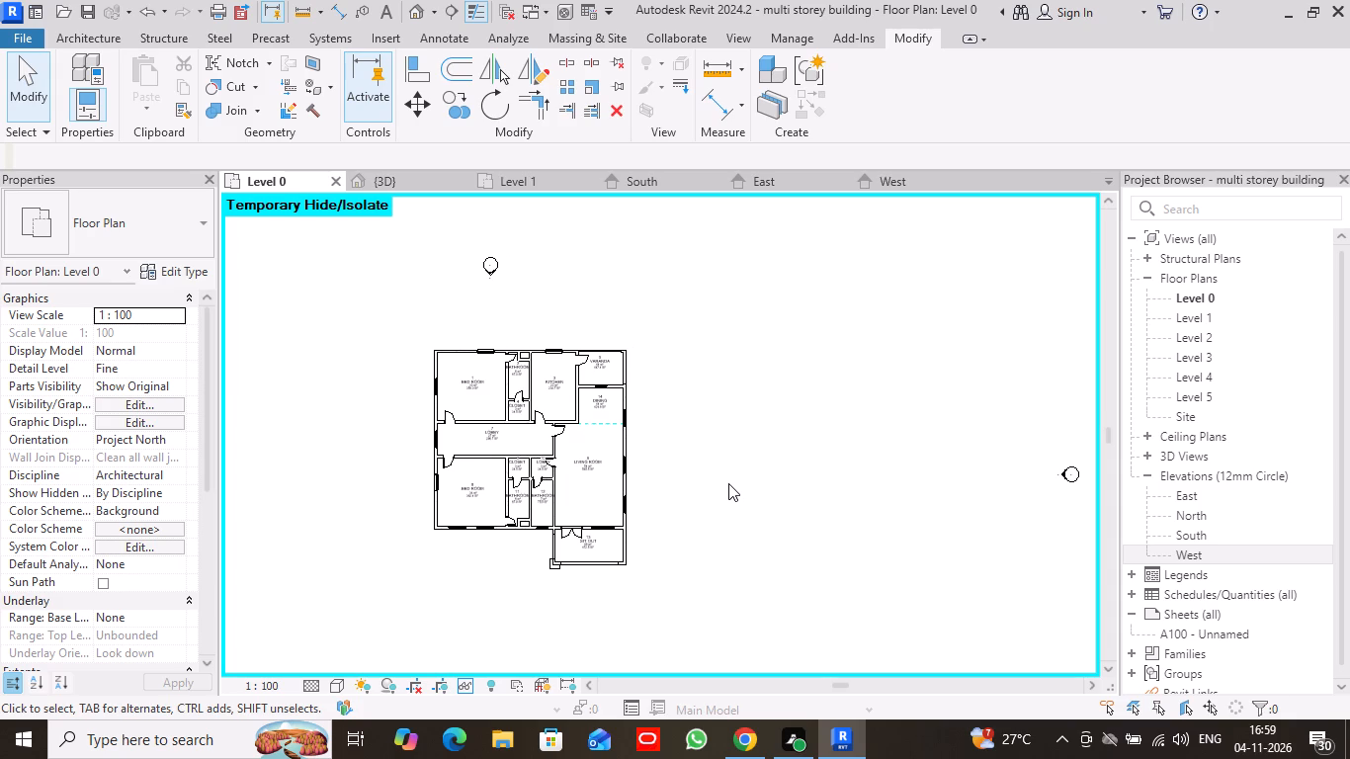
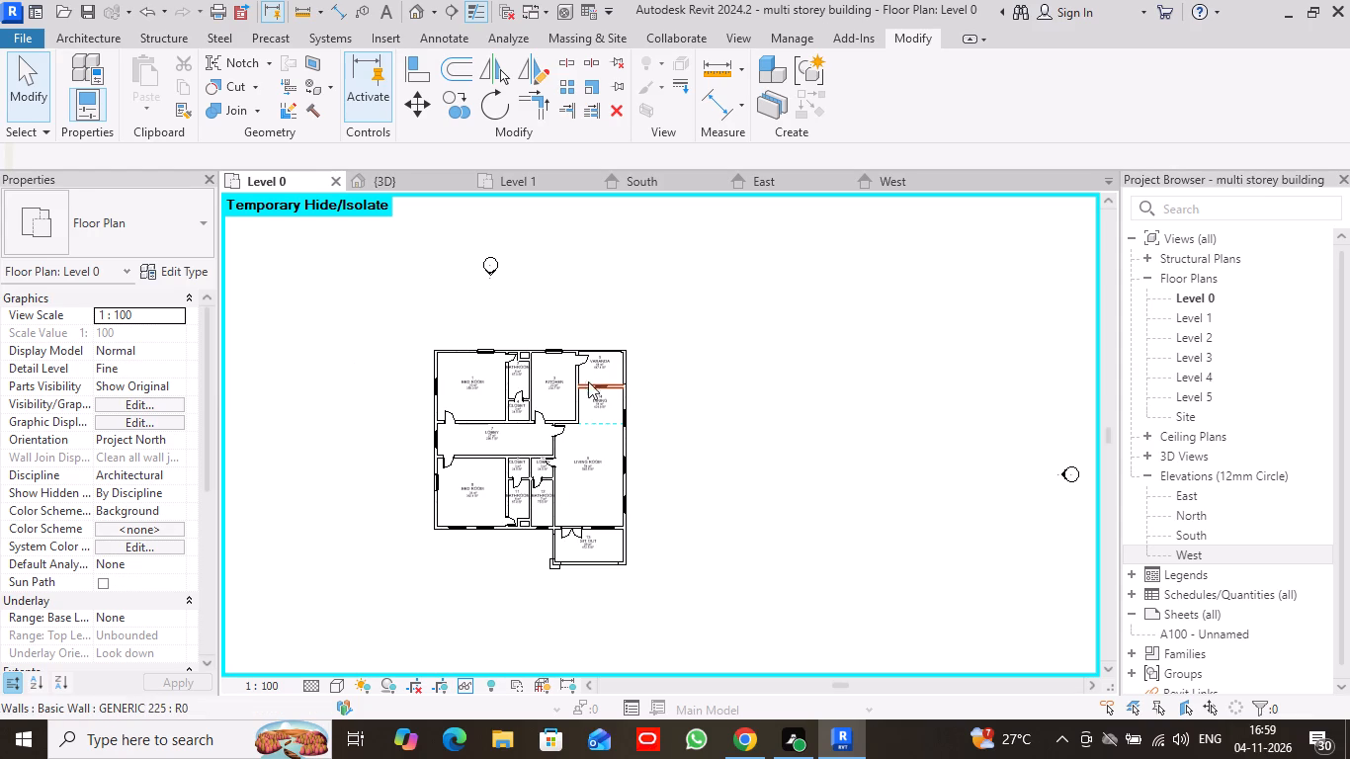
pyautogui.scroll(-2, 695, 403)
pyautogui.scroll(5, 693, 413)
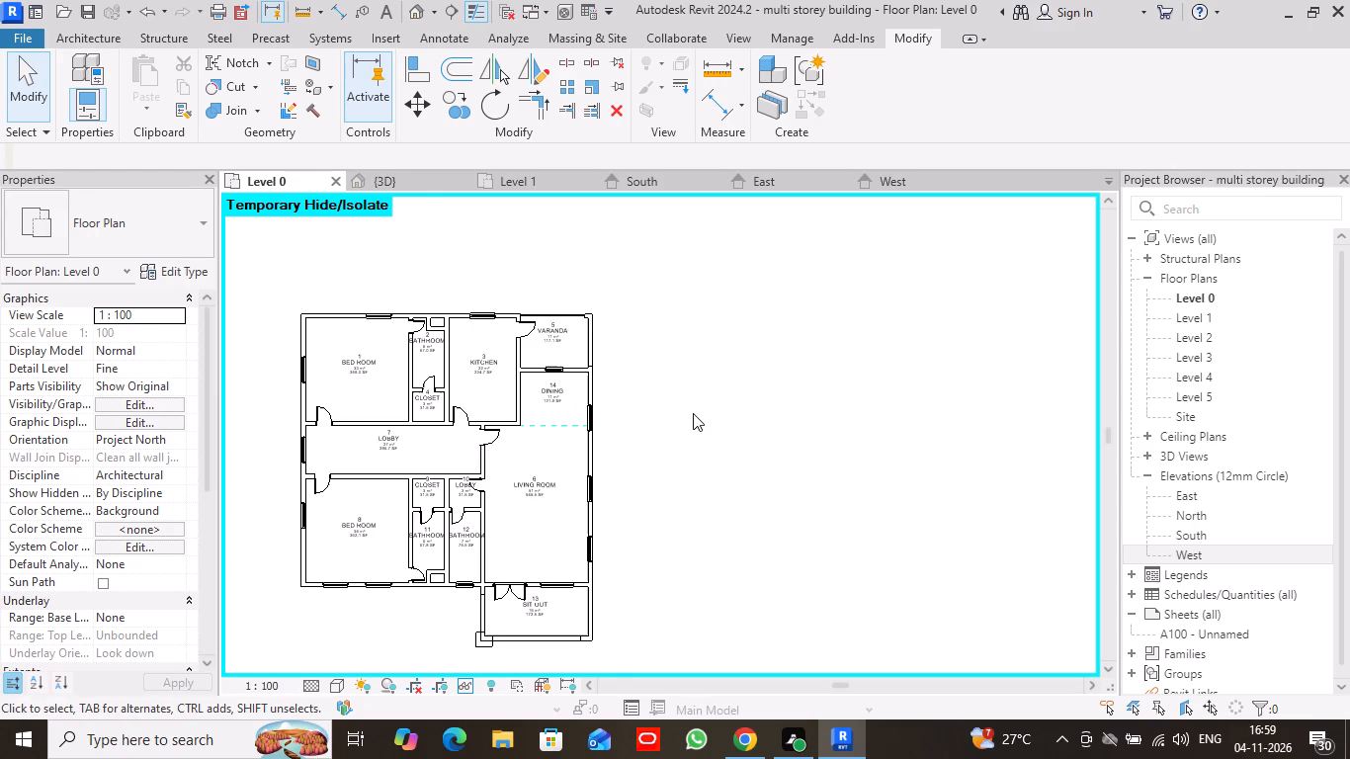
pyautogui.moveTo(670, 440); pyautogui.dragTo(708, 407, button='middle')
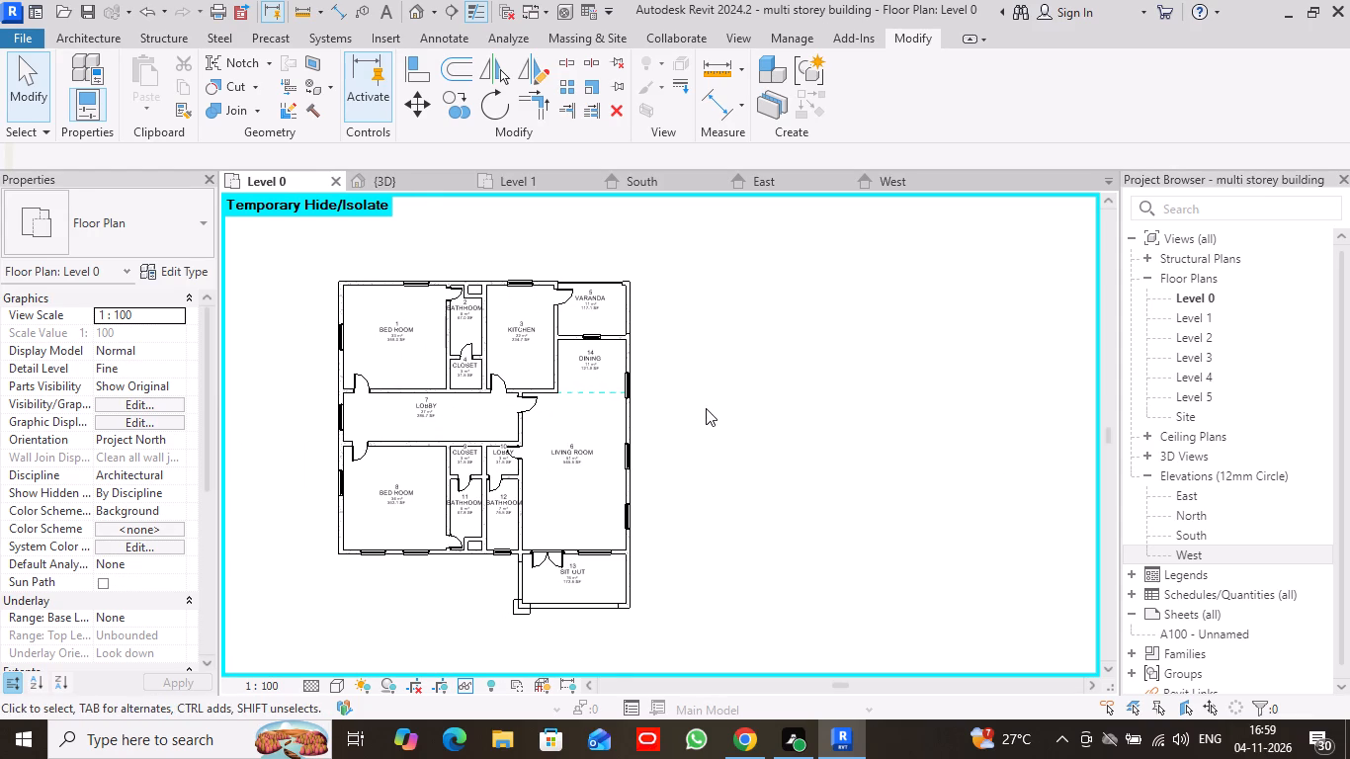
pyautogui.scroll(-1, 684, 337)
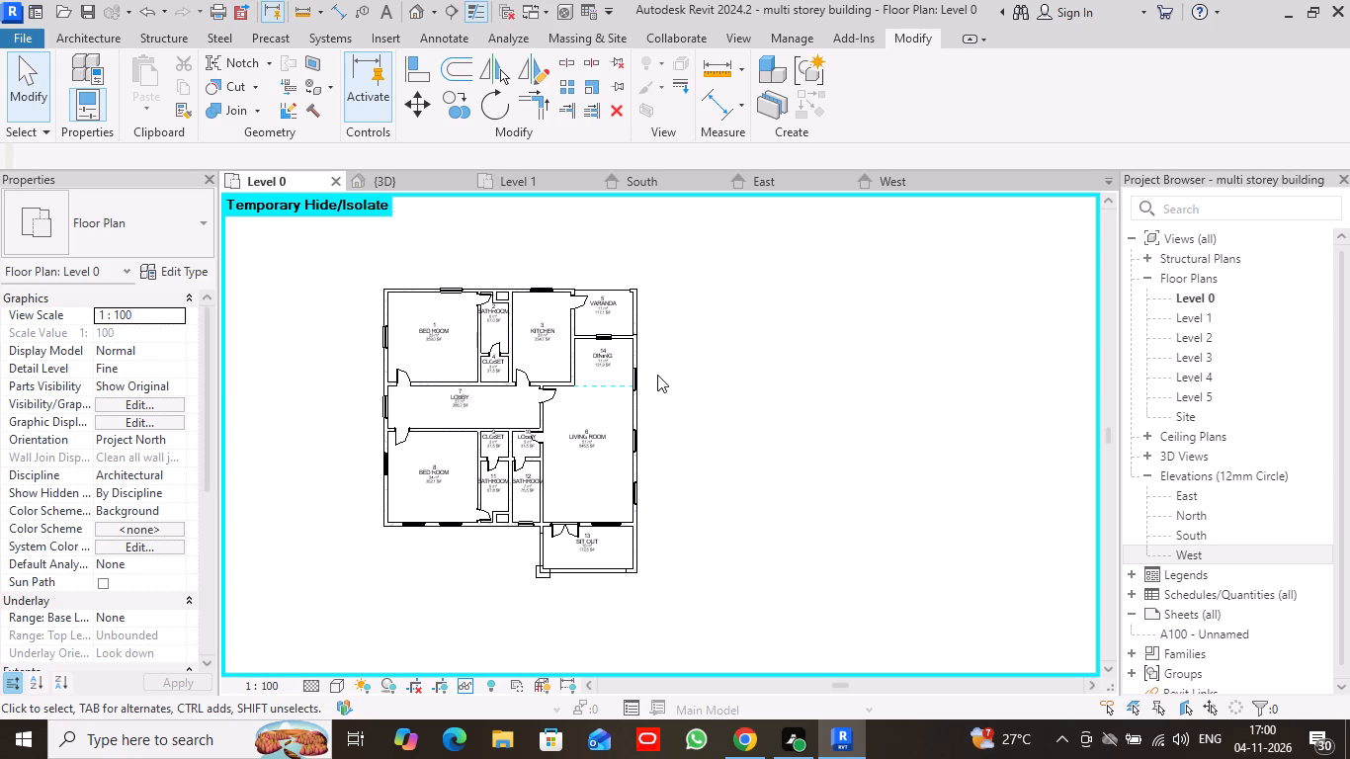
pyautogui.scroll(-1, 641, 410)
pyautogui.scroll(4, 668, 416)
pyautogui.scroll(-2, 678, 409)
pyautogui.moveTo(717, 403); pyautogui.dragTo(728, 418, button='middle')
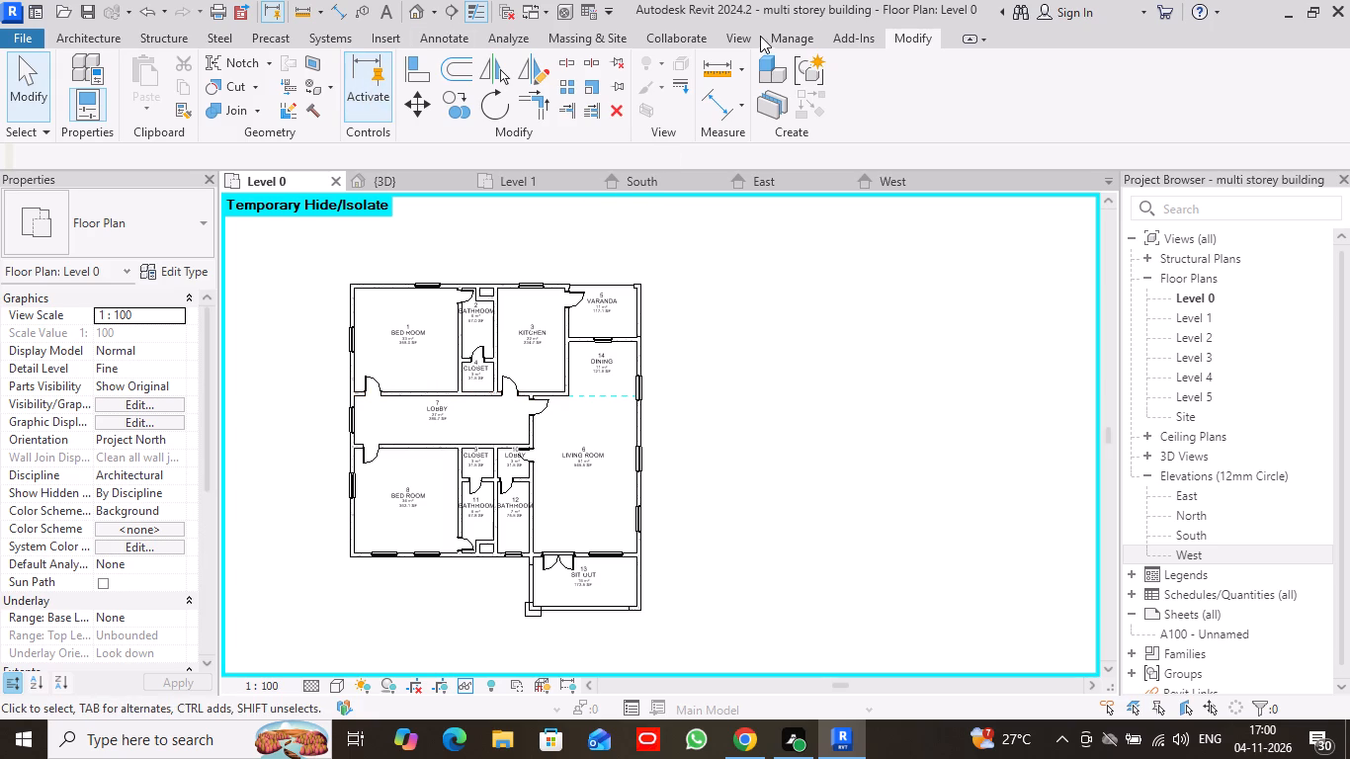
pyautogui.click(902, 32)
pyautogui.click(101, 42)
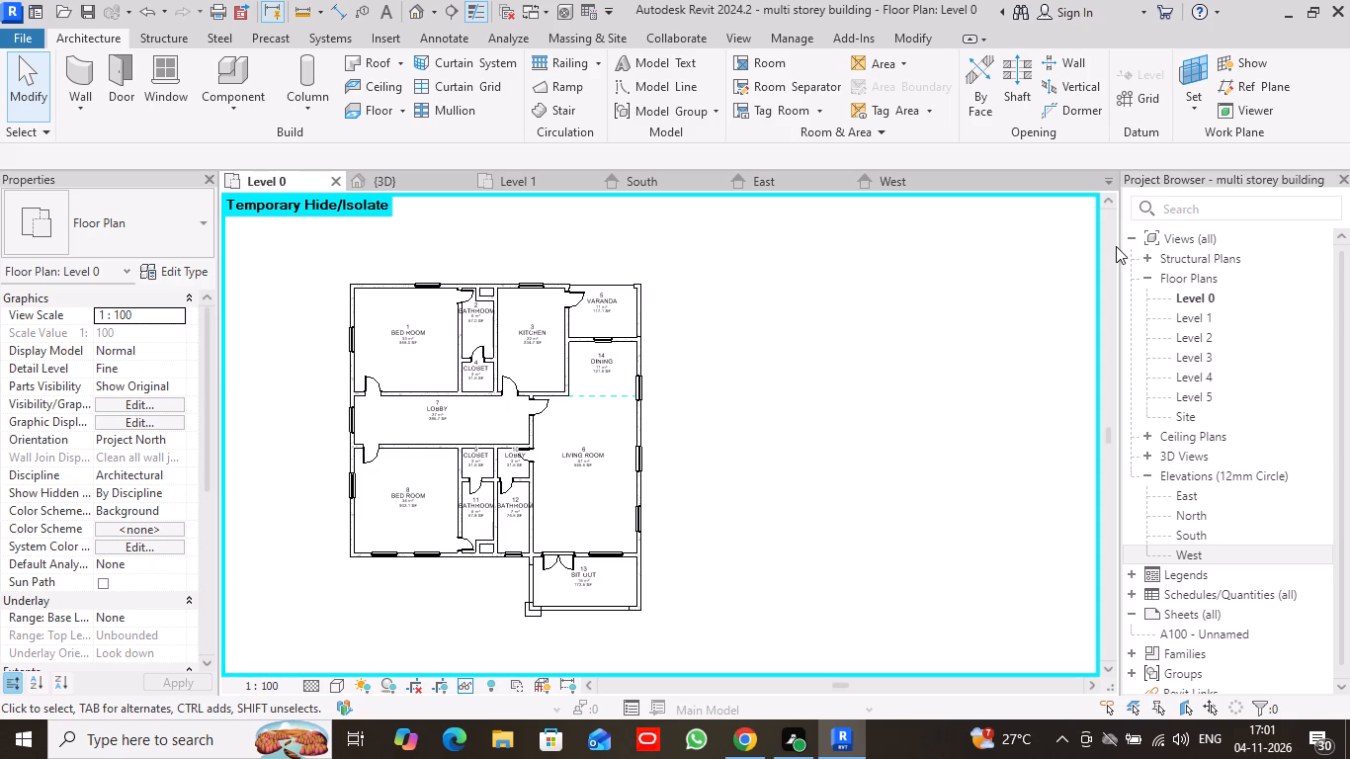
# Start the Detail Line tool for drafting beside the Level 0 floor plan.
pyautogui.click(451, 40)
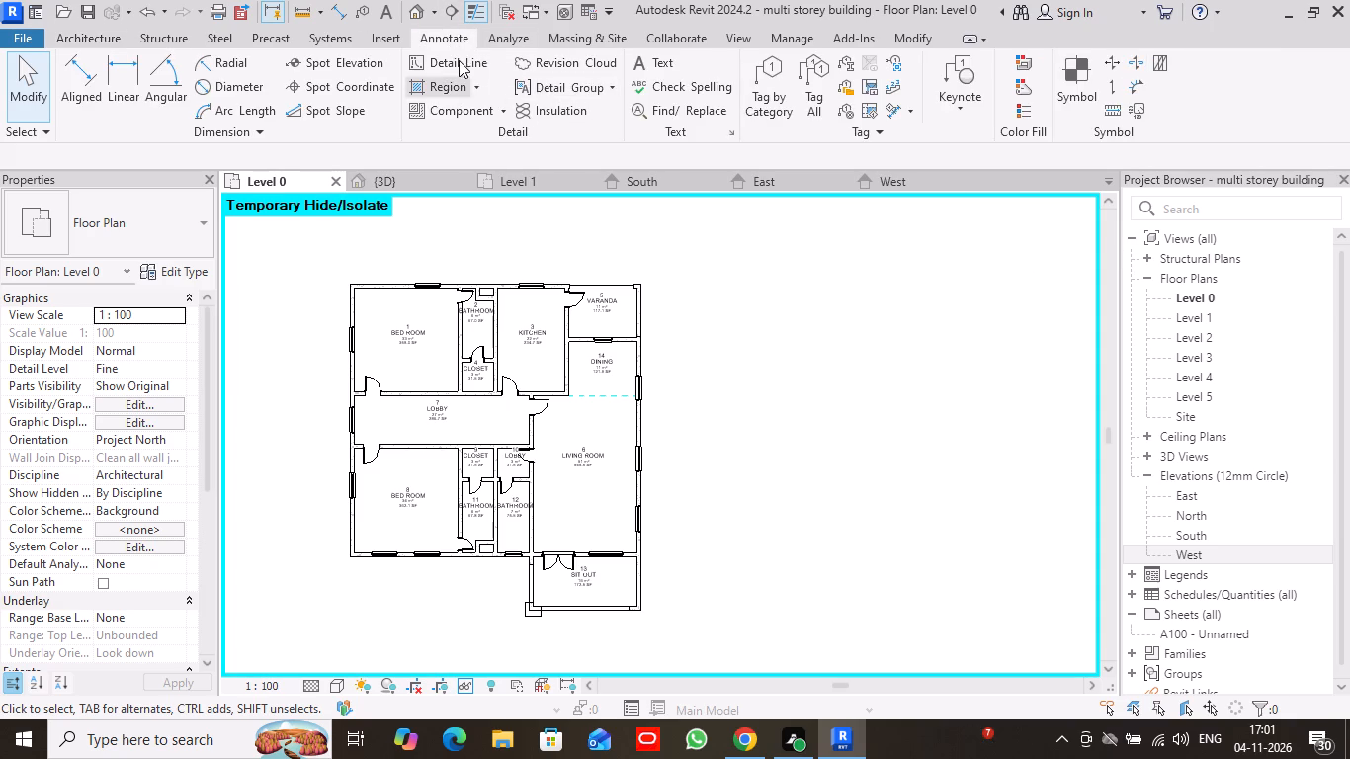
pyautogui.click(458, 59)
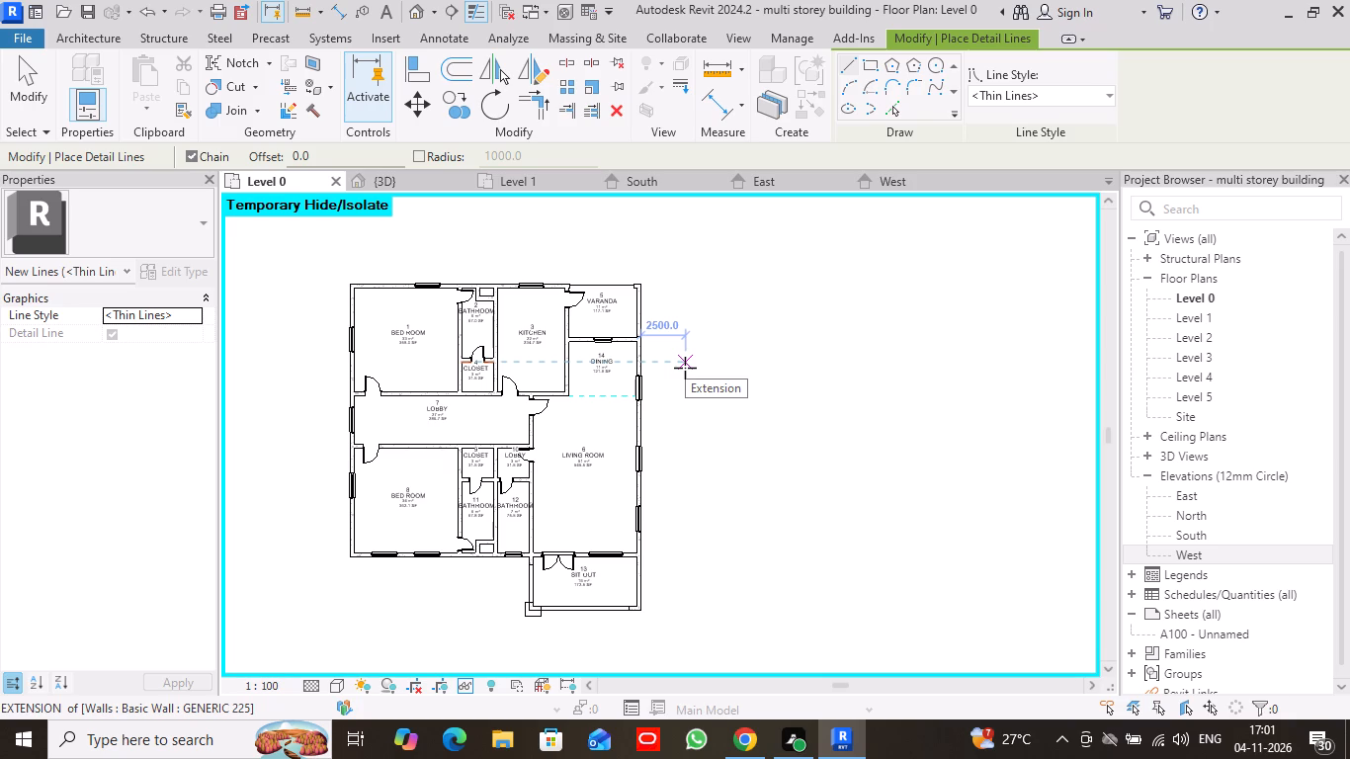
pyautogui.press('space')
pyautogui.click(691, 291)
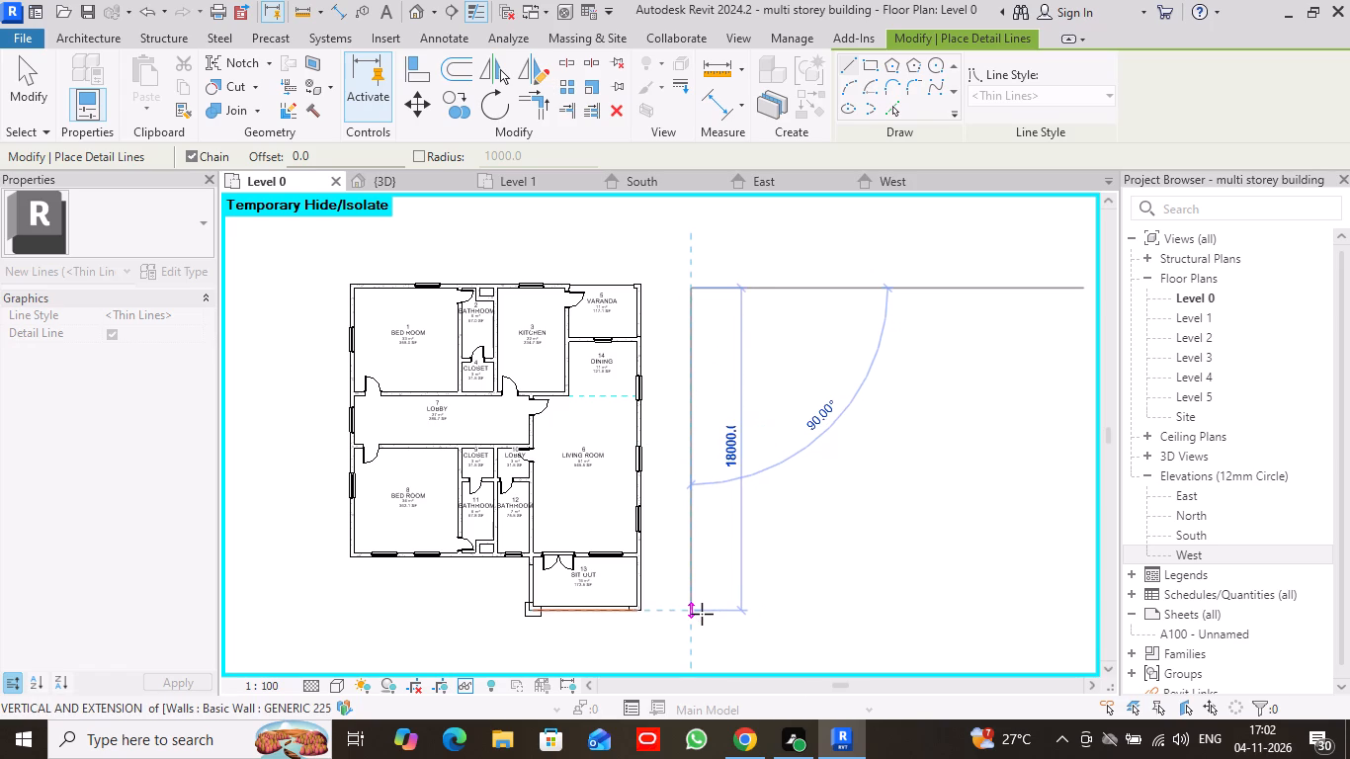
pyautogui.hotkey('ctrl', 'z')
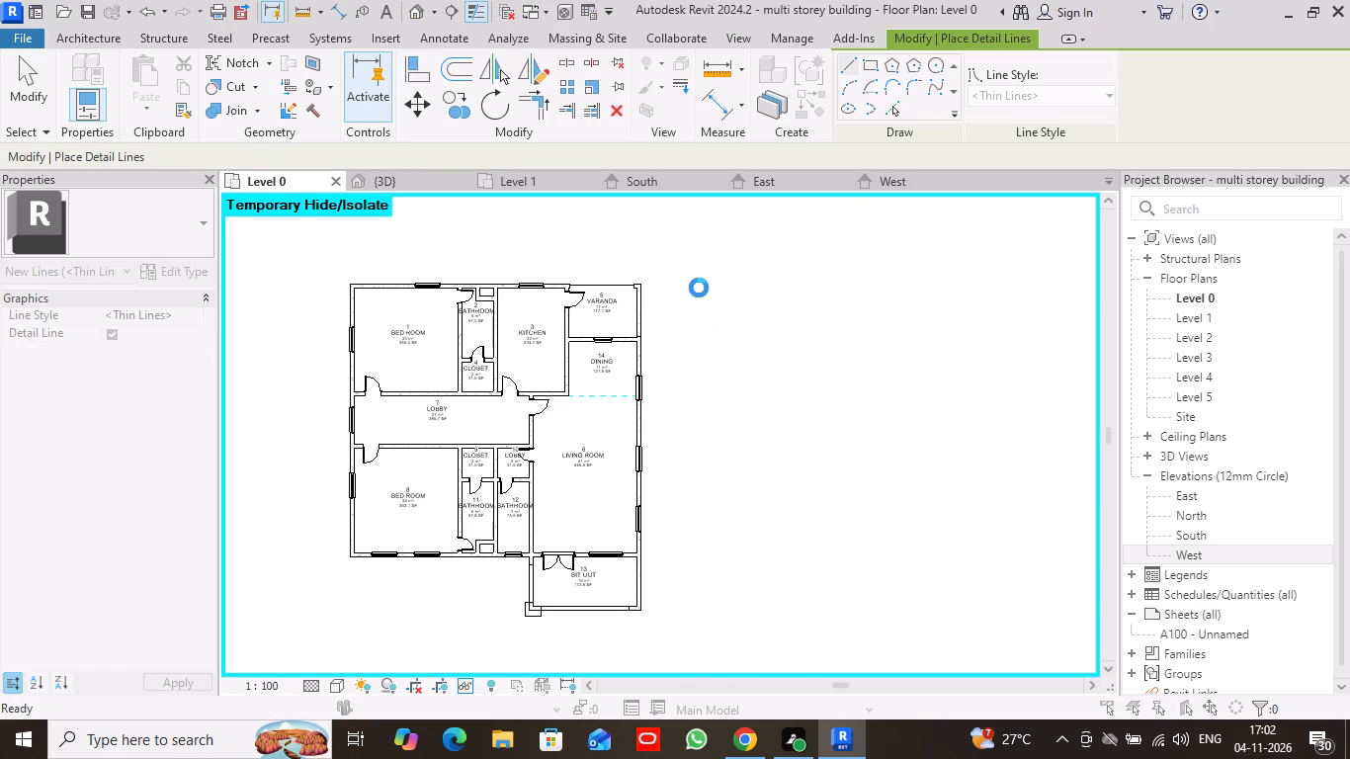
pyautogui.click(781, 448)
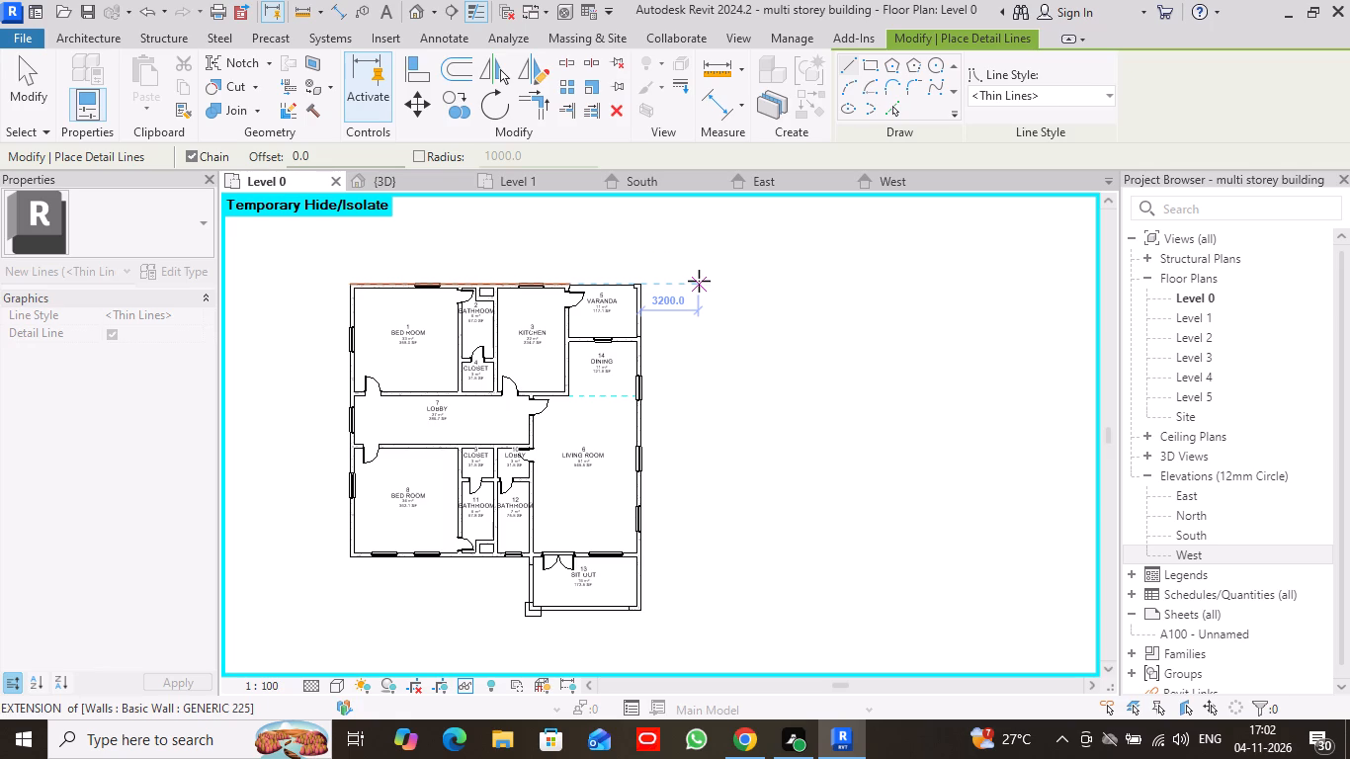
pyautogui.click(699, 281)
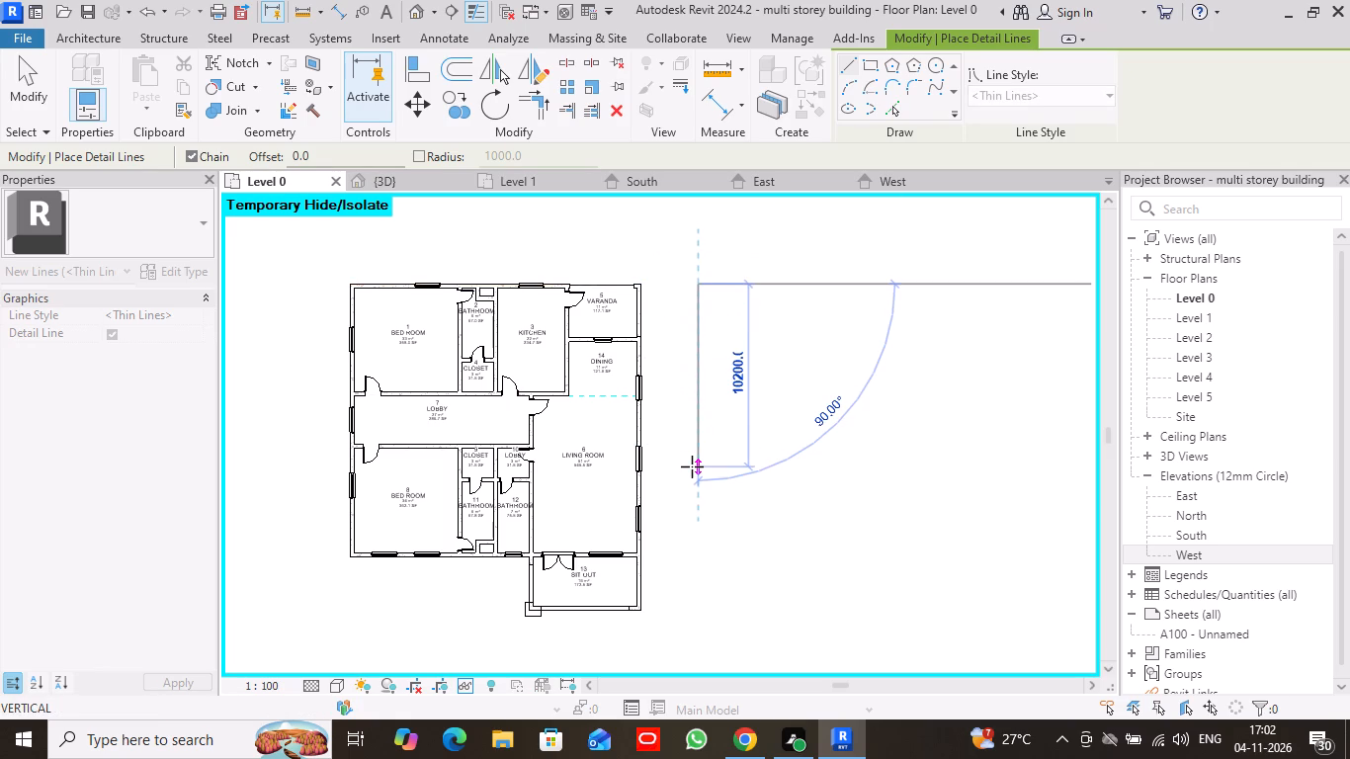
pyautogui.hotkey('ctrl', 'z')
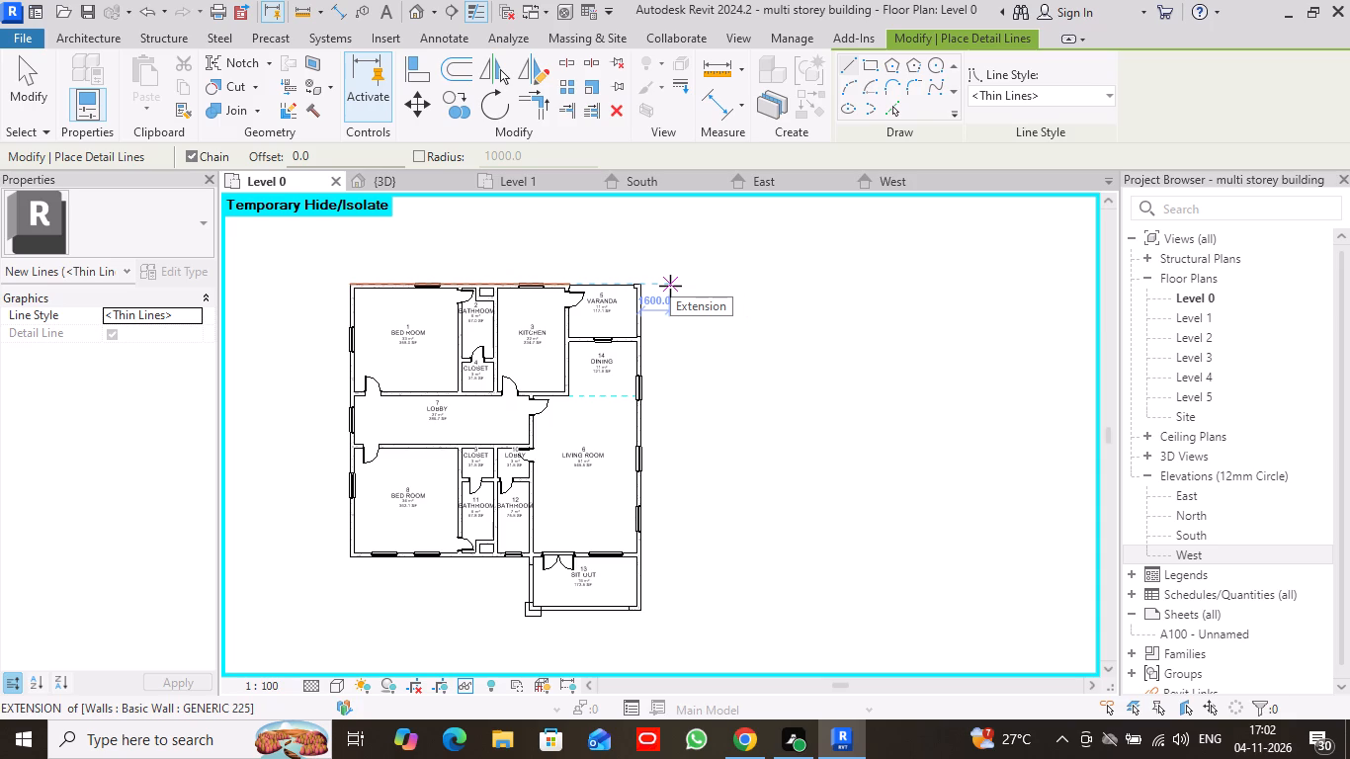
# Draw a vertical detail line 2500 mm outside the east wall, from the varanda's outer corner level down to the sit out's outer edge, about 18225 mm.
pyautogui.scroll(8, 670, 286)
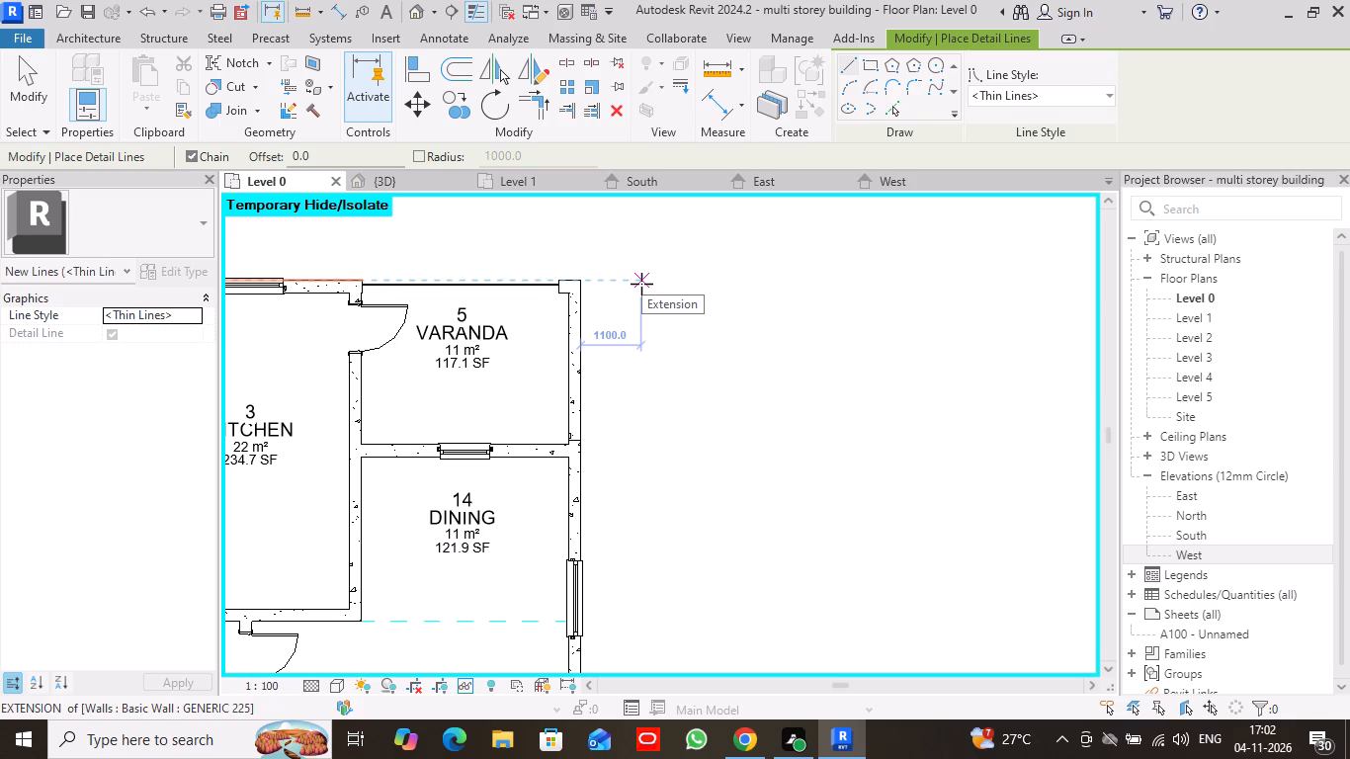
pyautogui.press('2')
pyautogui.write('500')
pyautogui.press('Return')
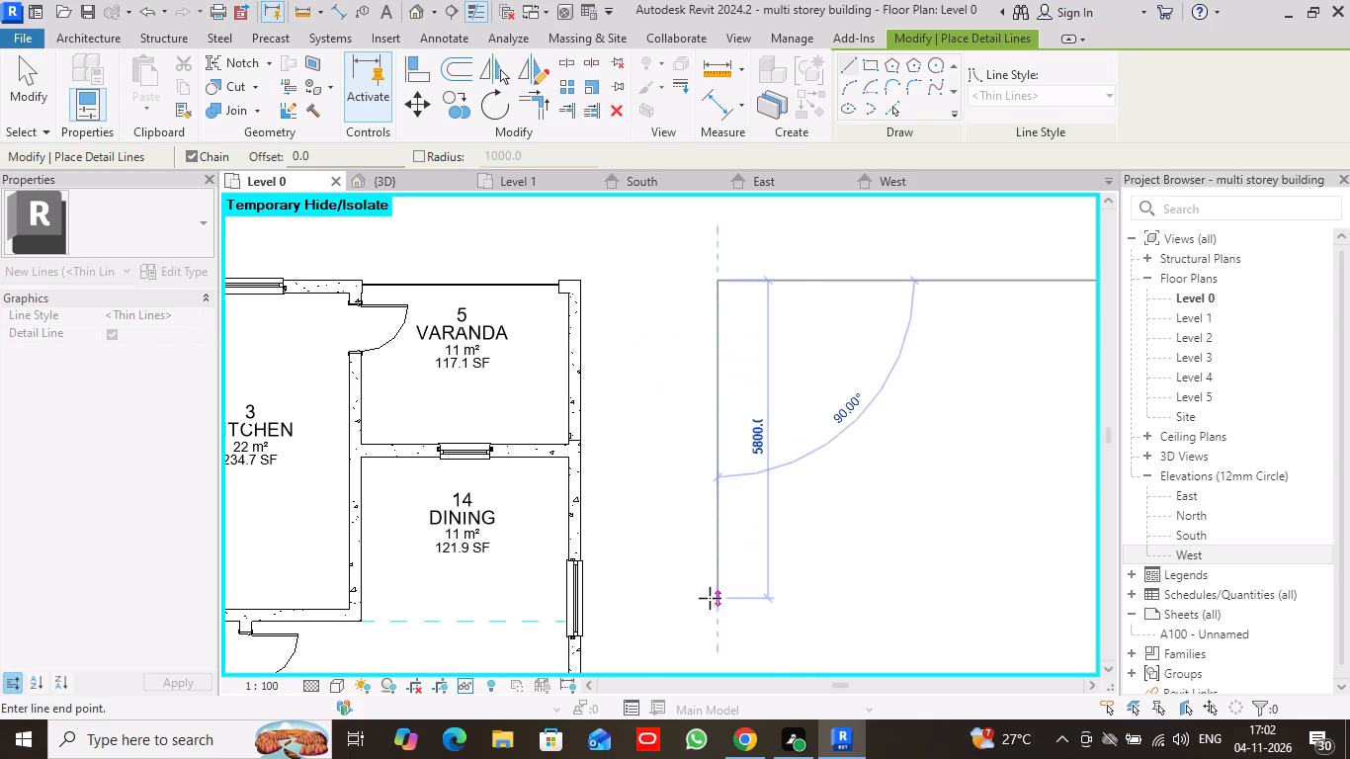
pyautogui.scroll(-10, 710, 598)
pyautogui.moveTo(732, 592); pyautogui.dragTo(684, 432, button='middle')
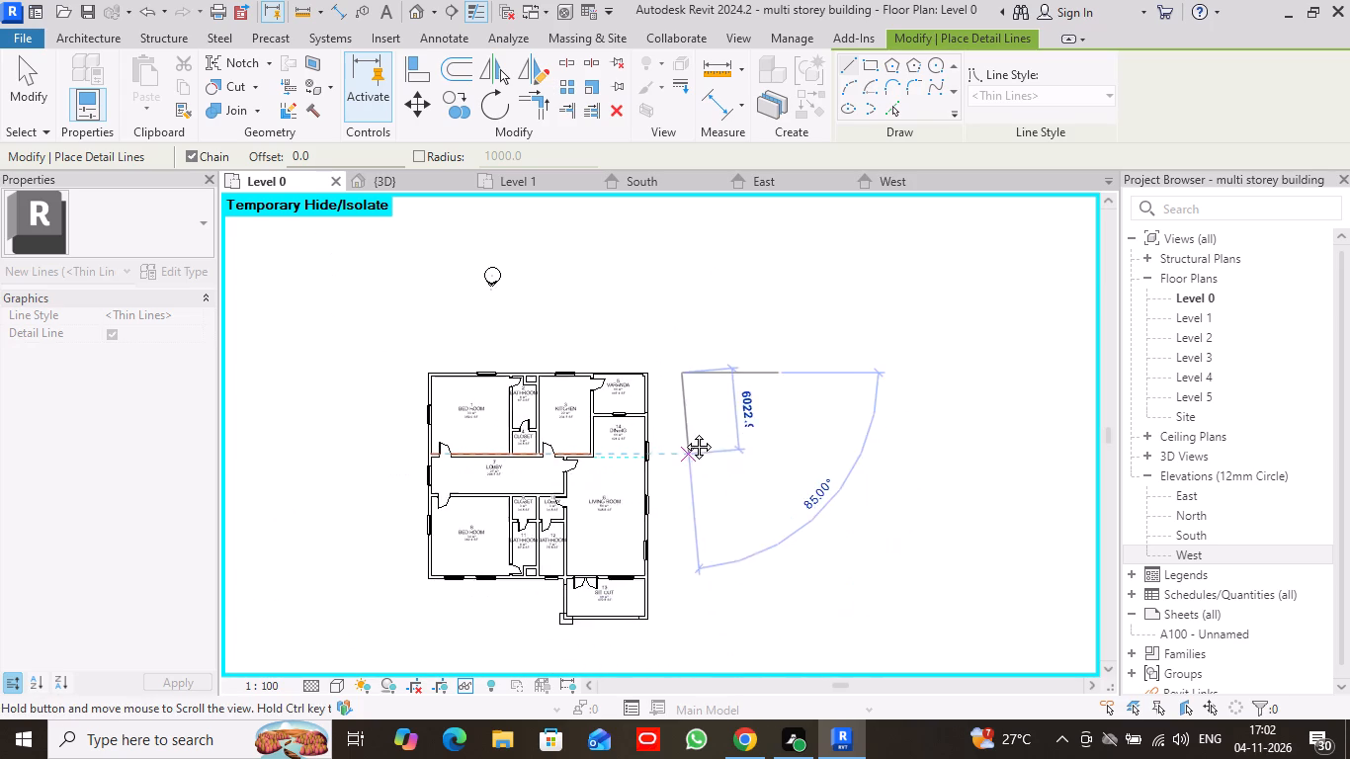
pyautogui.moveTo(684, 432); pyautogui.dragTo(684, 431, button='middle')
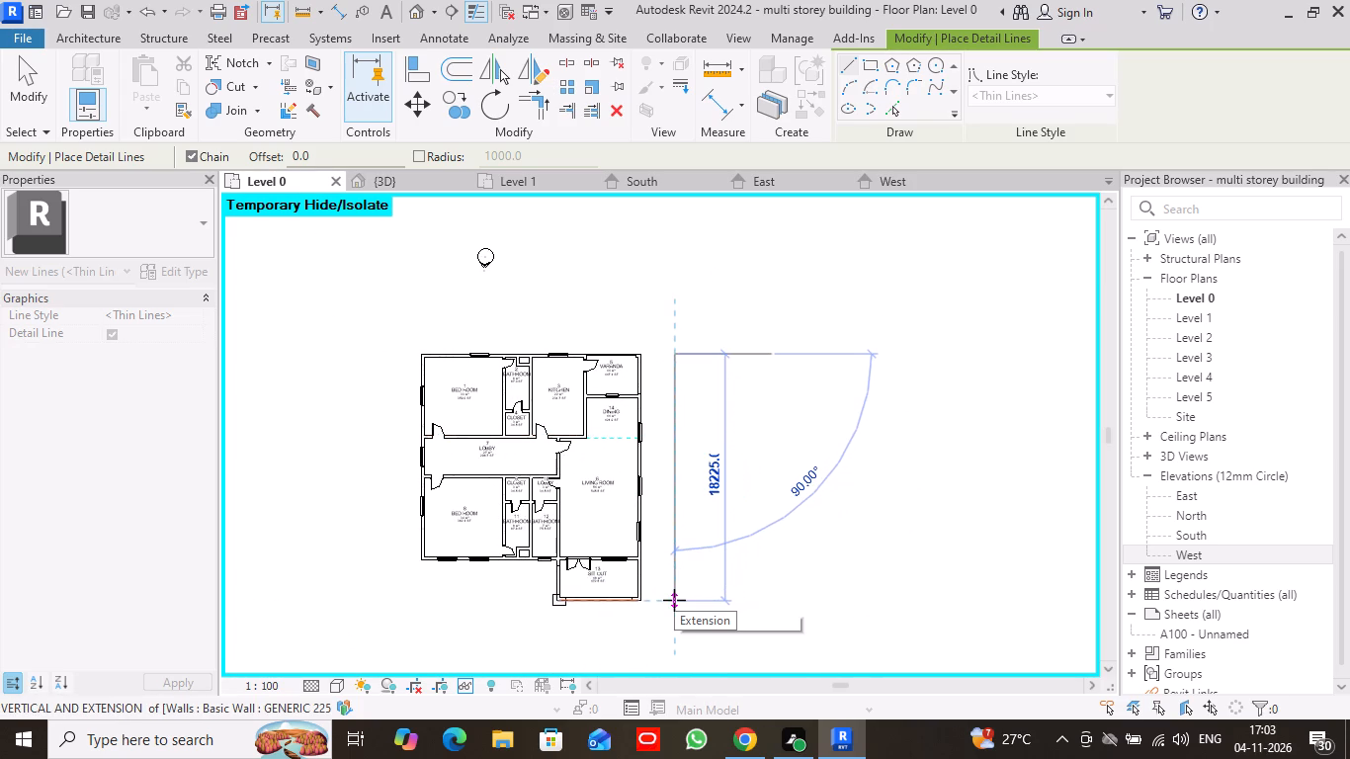
pyautogui.click(674, 600)
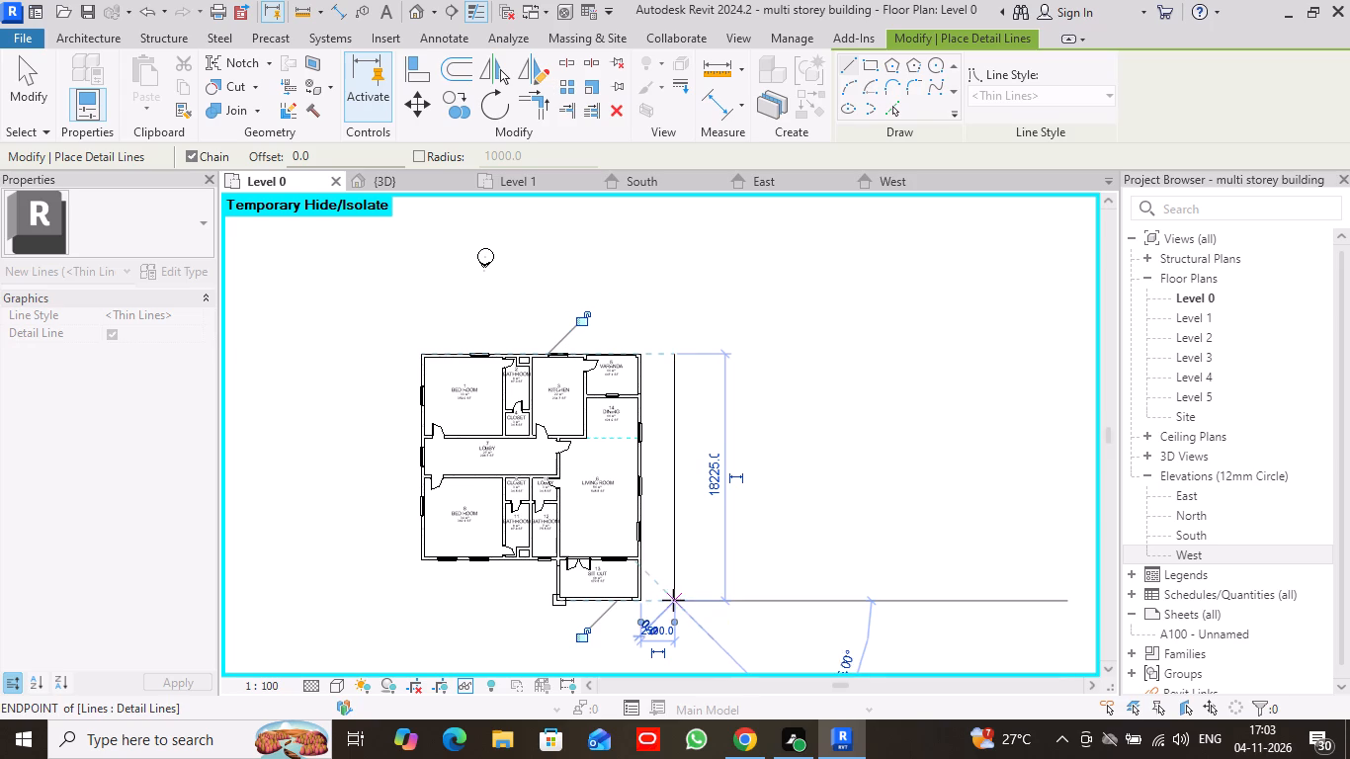
pyautogui.click(16, 78)
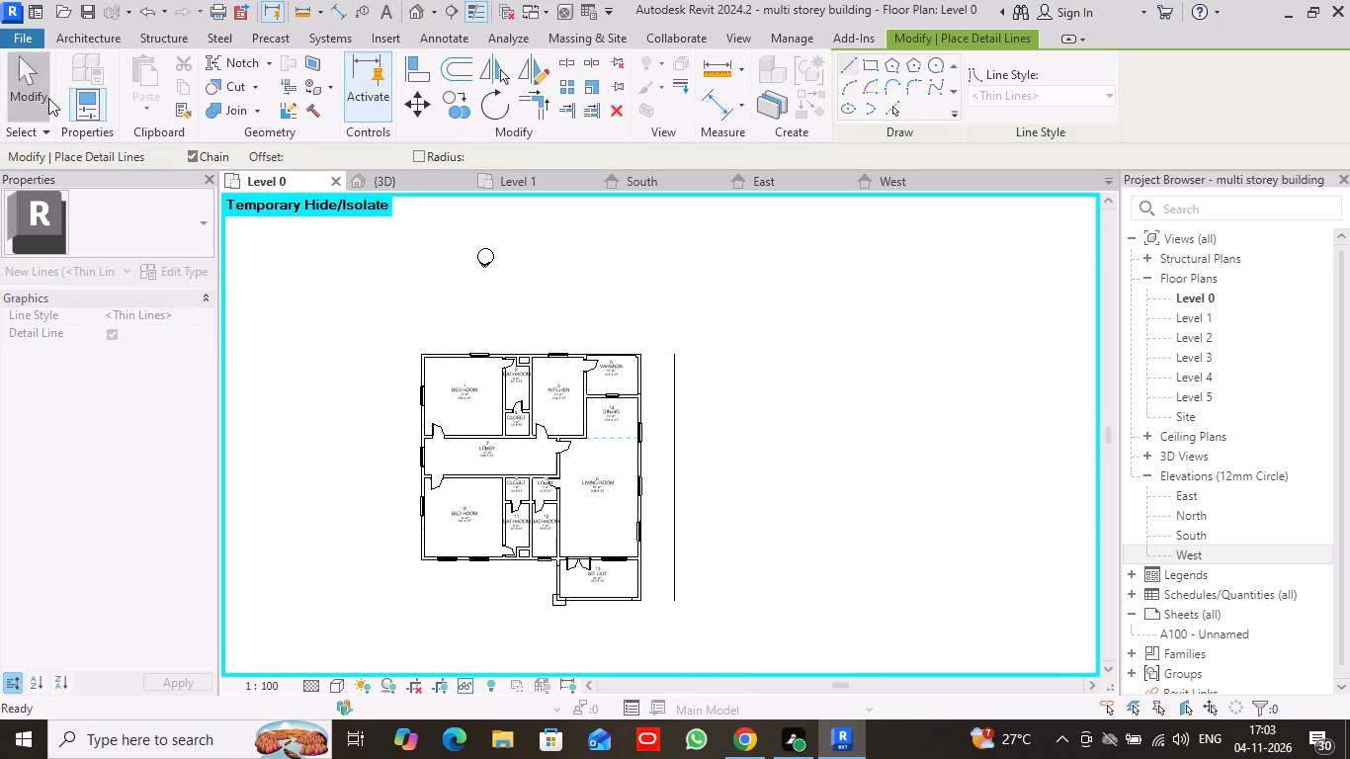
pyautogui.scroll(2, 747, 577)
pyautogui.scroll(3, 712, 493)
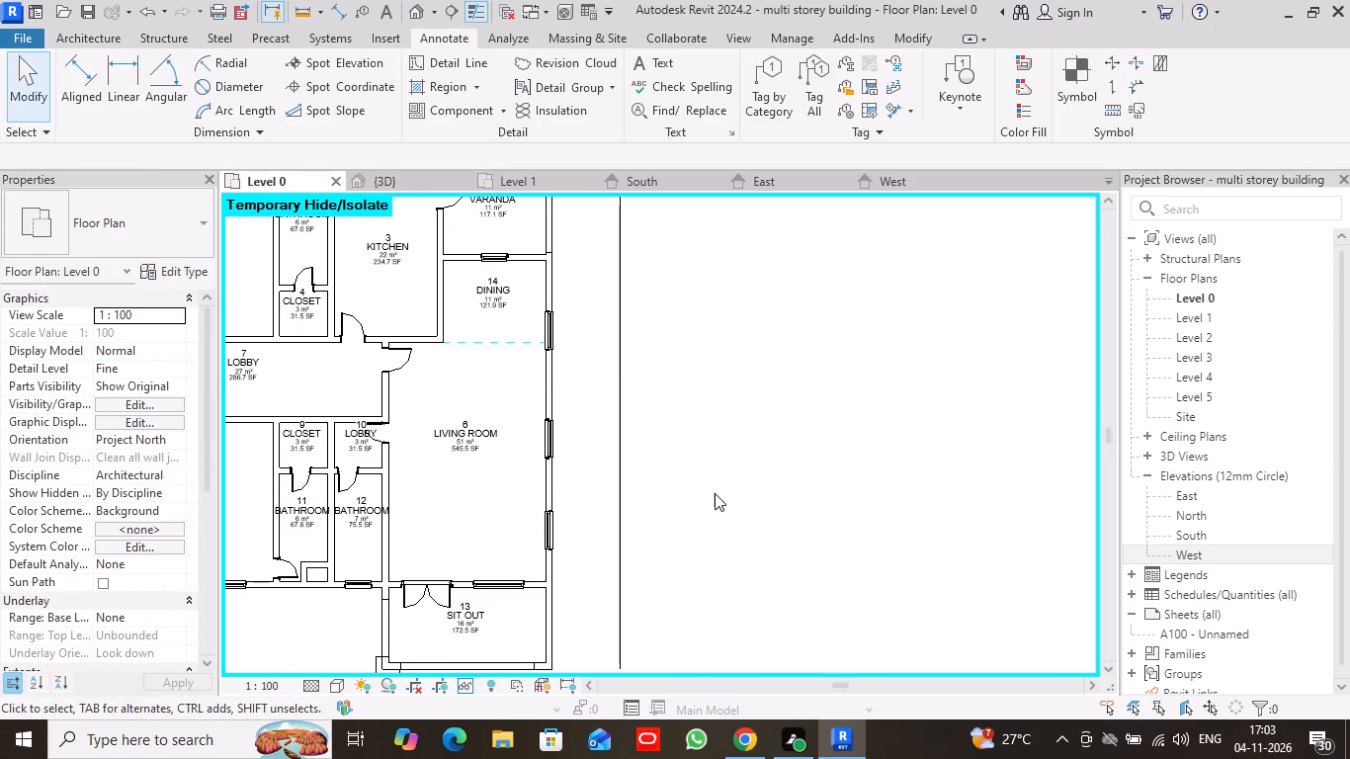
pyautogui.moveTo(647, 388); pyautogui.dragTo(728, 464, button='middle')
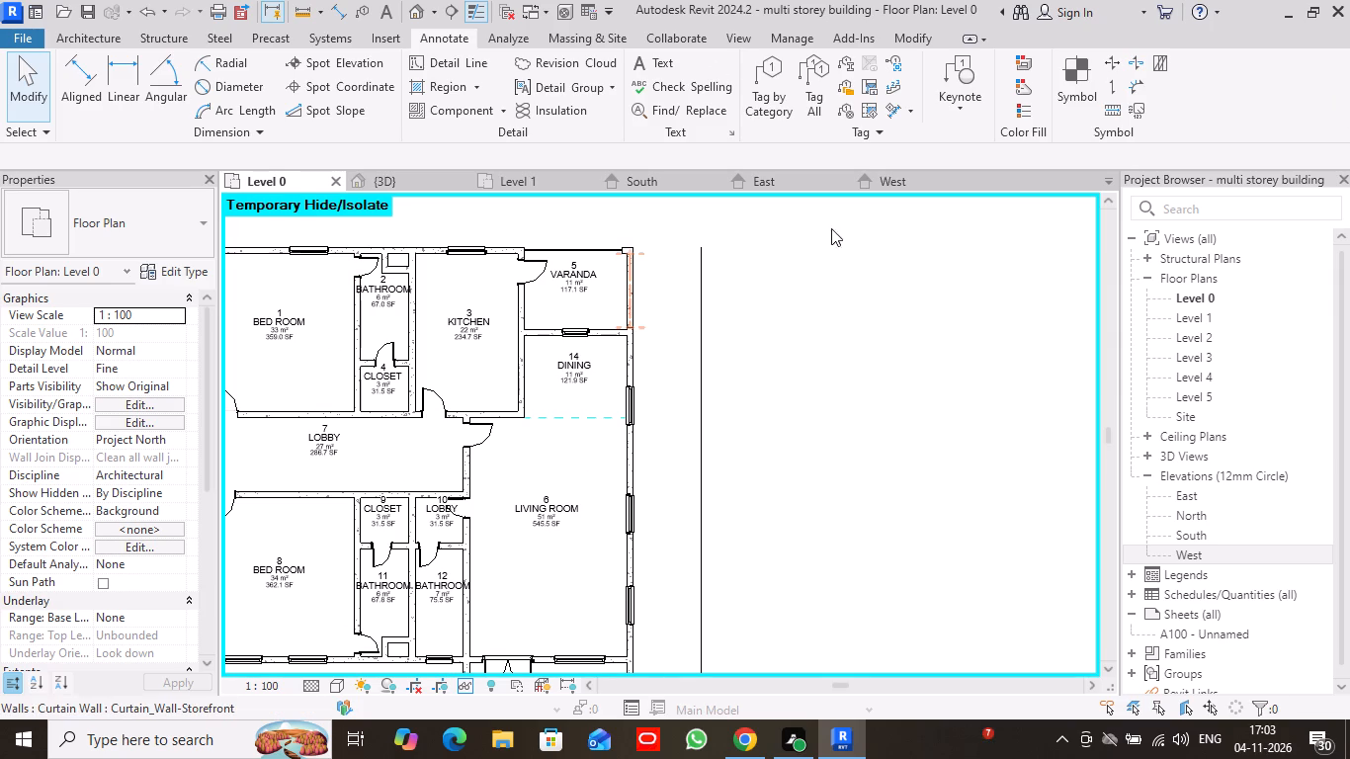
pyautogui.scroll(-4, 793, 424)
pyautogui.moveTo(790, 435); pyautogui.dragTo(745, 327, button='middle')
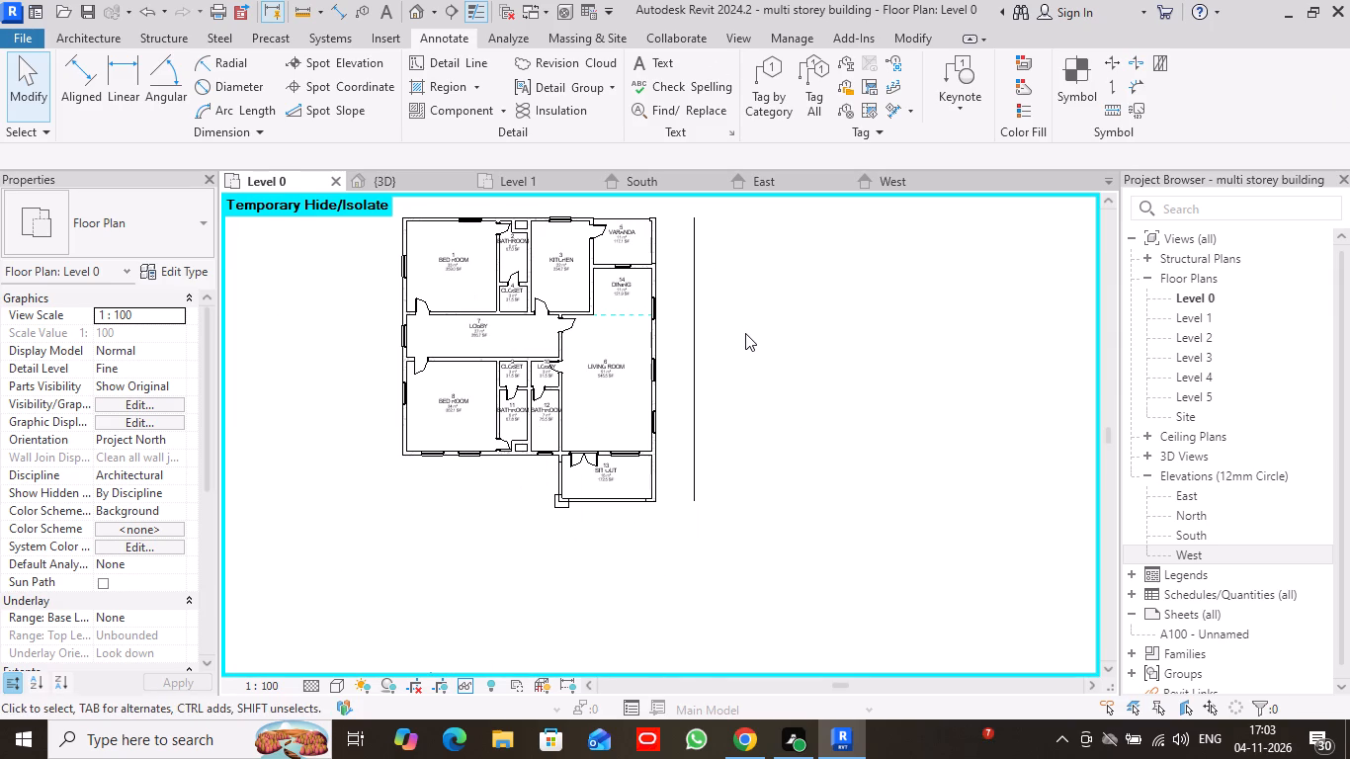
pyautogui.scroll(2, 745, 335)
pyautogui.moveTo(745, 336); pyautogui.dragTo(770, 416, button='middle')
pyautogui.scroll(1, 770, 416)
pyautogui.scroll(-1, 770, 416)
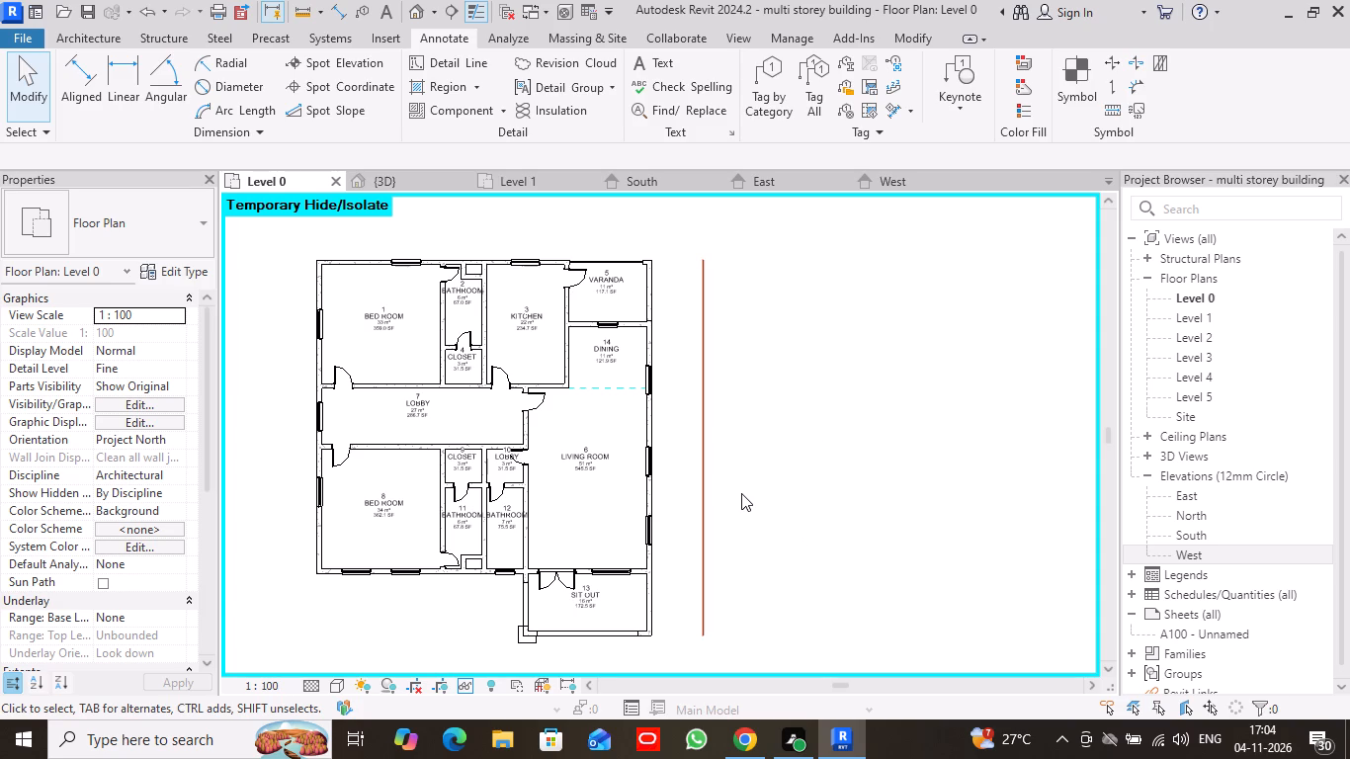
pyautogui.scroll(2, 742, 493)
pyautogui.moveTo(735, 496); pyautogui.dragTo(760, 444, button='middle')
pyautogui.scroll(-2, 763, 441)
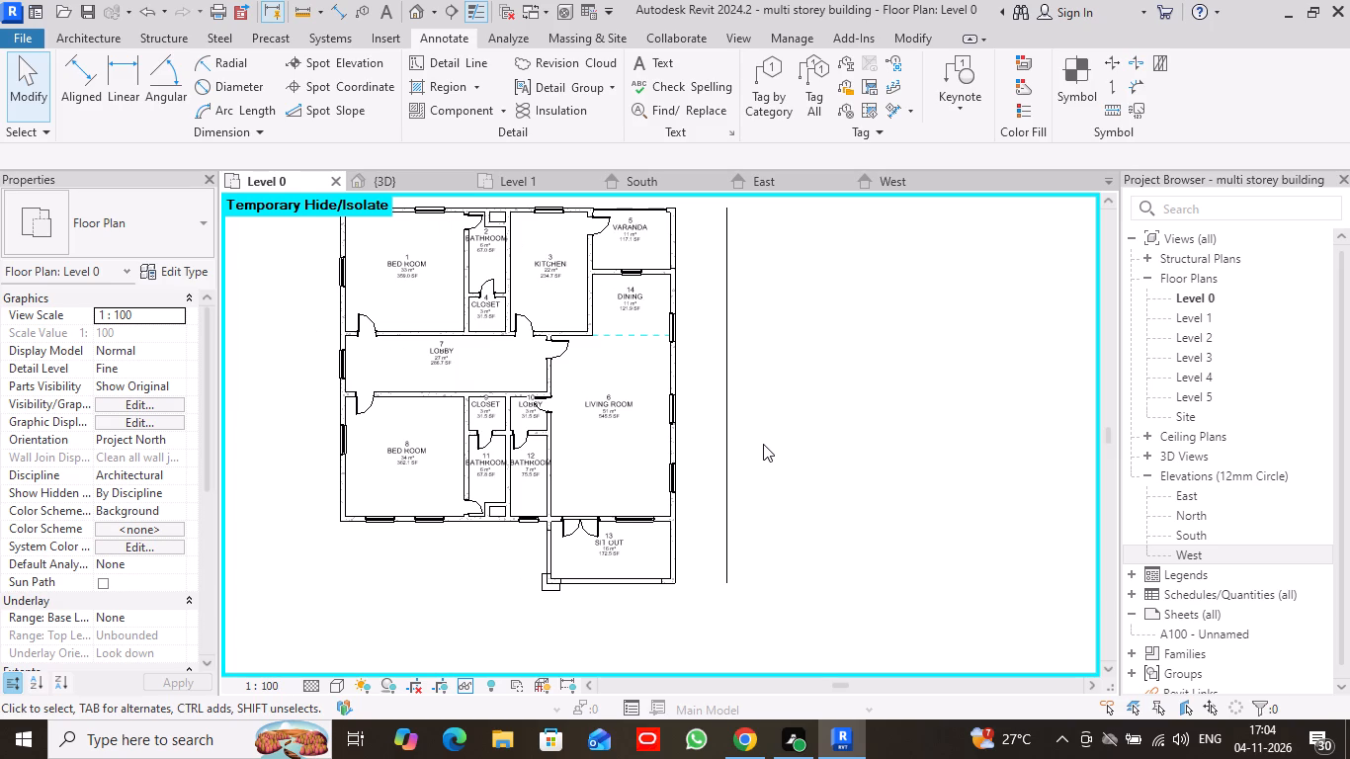
# Create a similar detail line running horizontally about 2500 mm from the vertical detail line to the living room's outer wall.
pyautogui.click(725, 385)
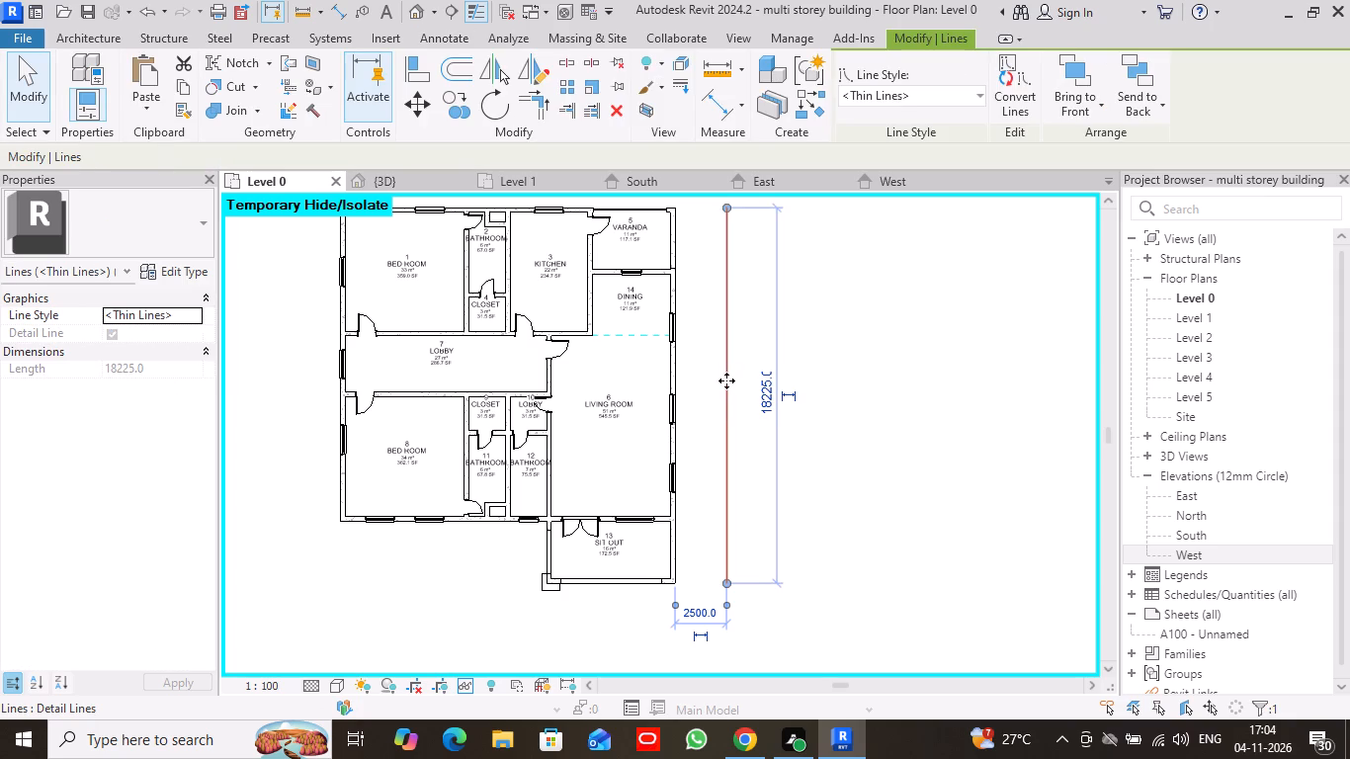
pyautogui.scroll(1, 726, 403)
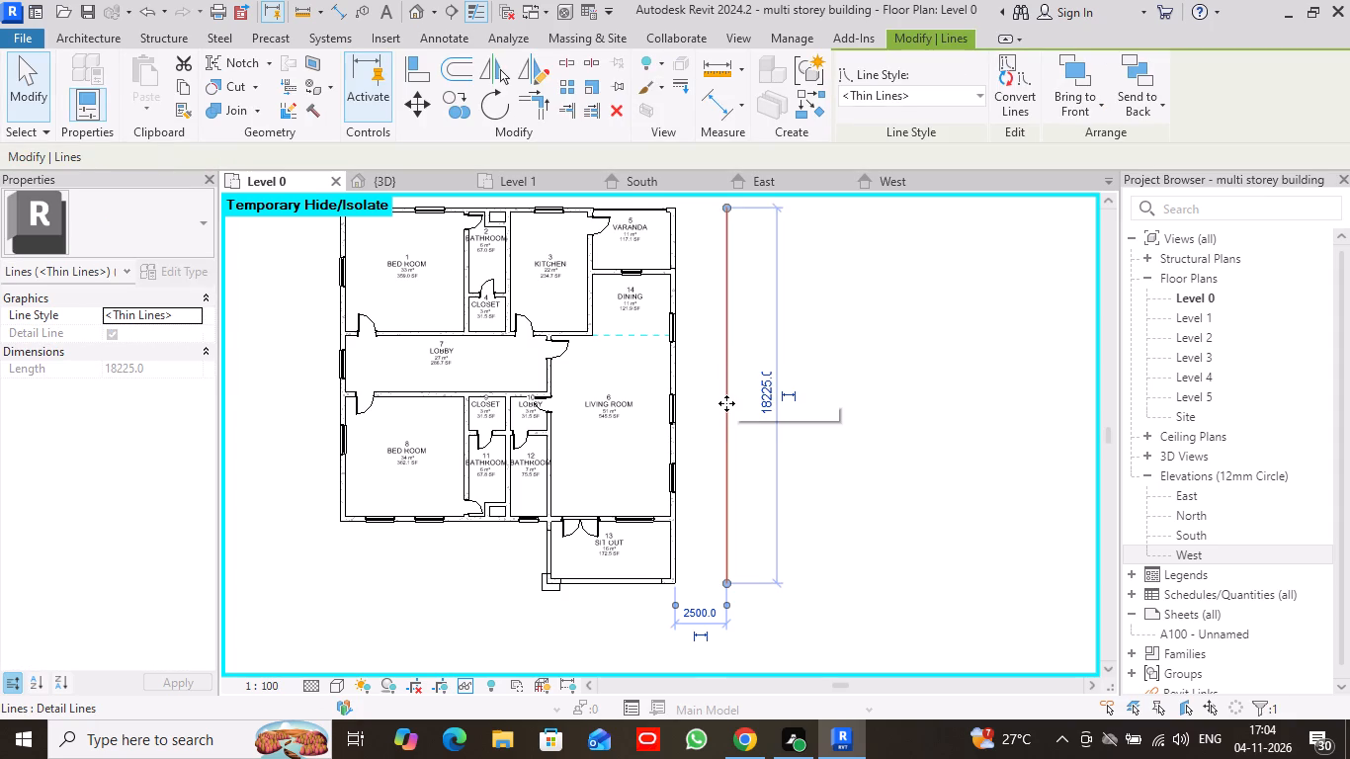
pyautogui.scroll(3, 726, 403)
pyautogui.scroll(-4, 738, 403)
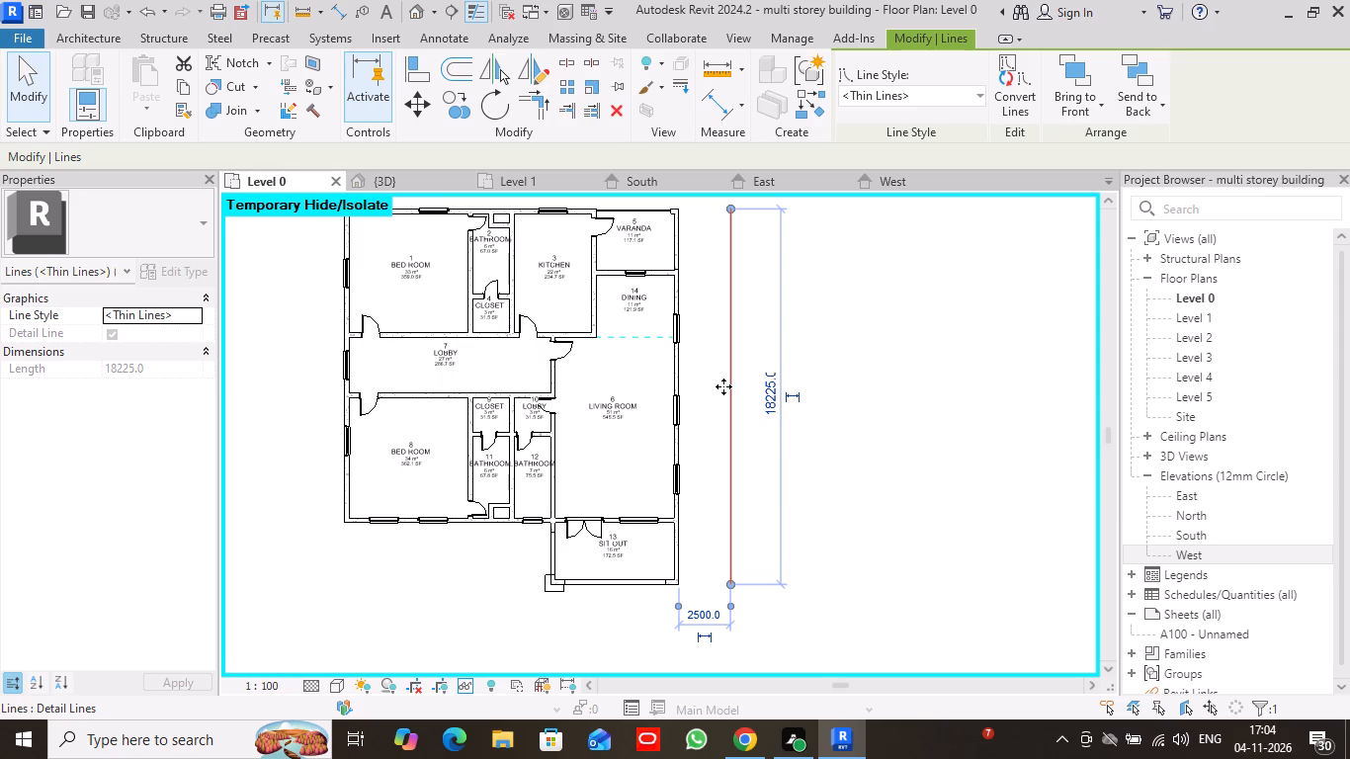
pyautogui.rightClick(723, 386)
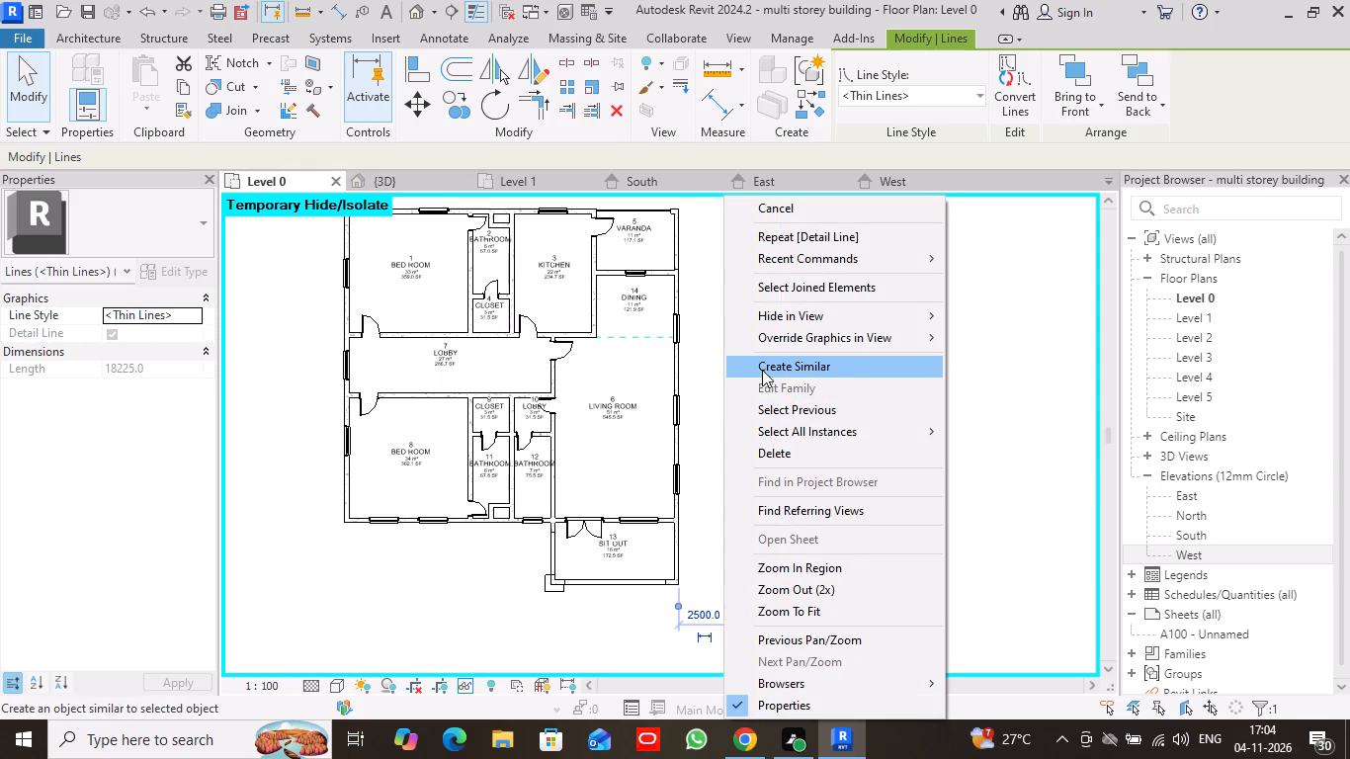
pyautogui.click(842, 370)
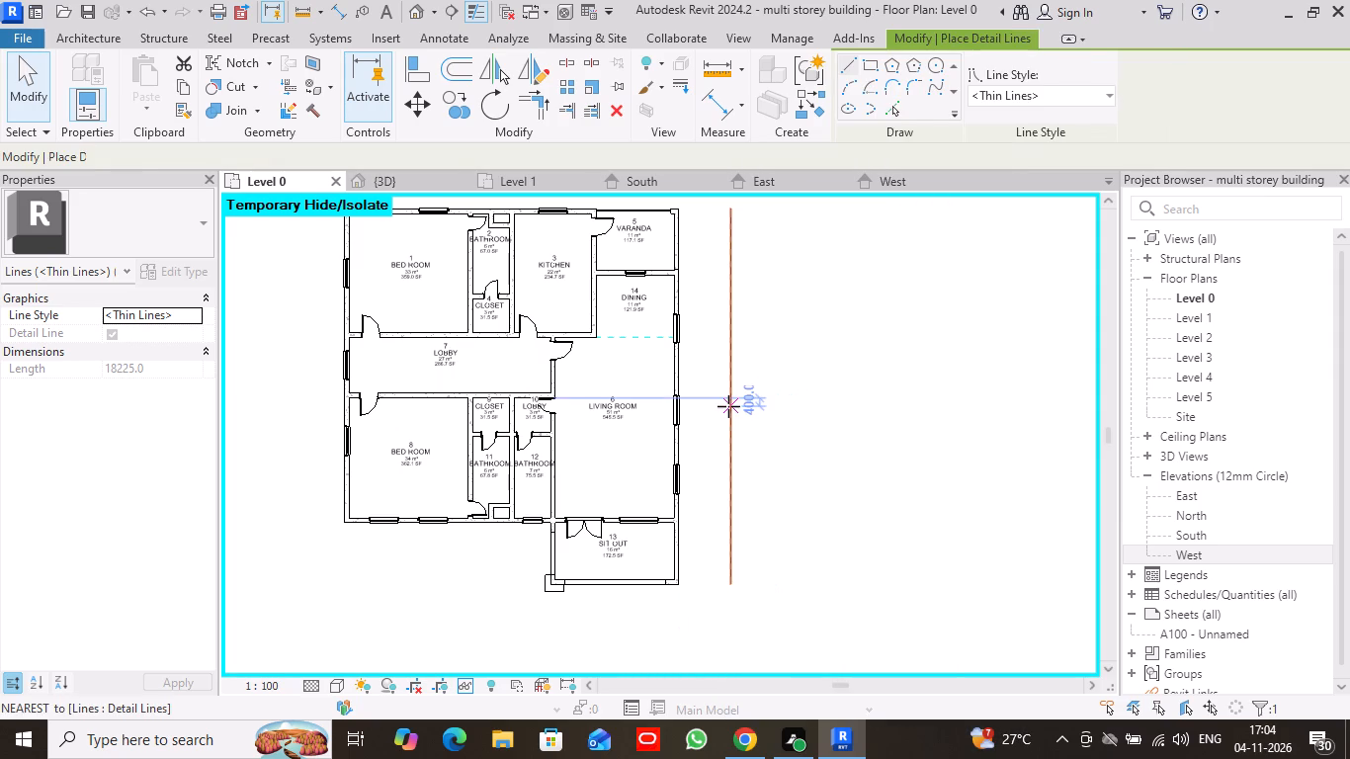
pyautogui.click(731, 396)
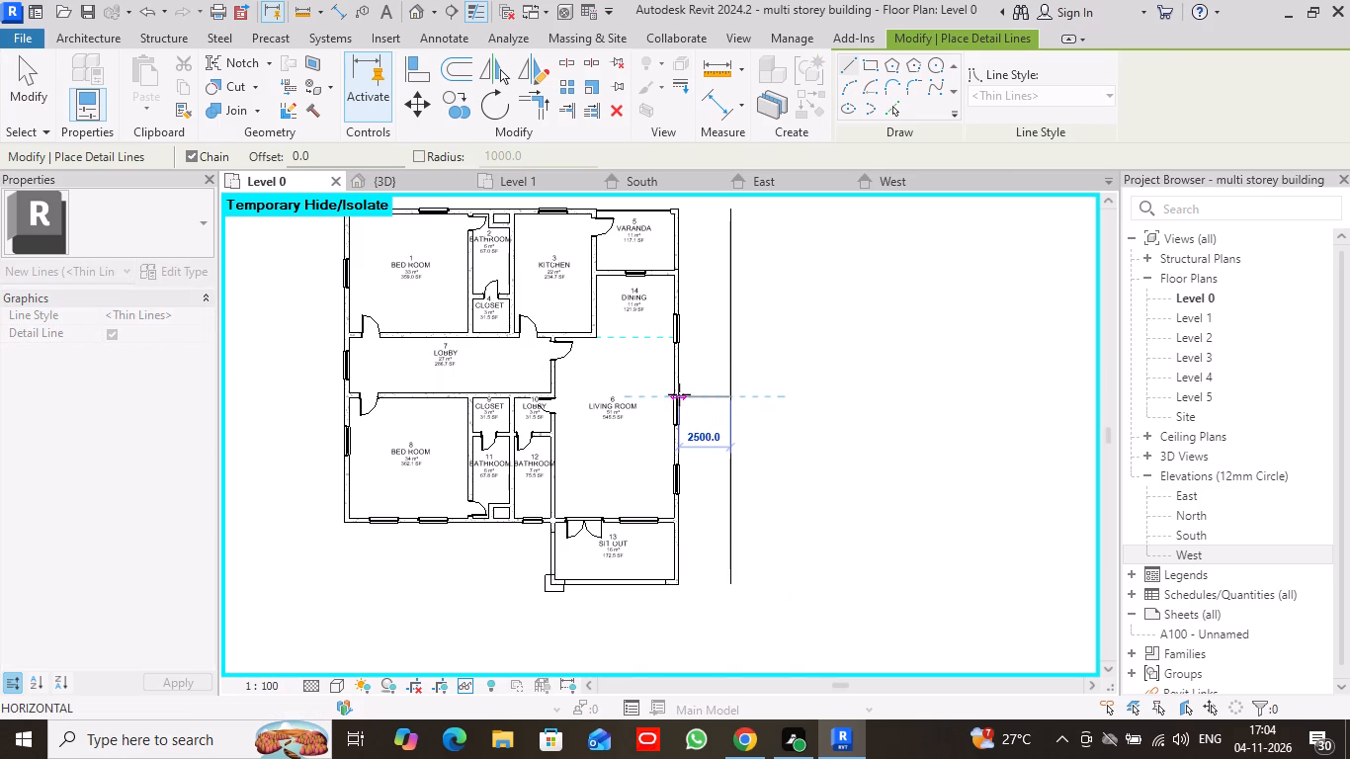
pyautogui.click(679, 395)
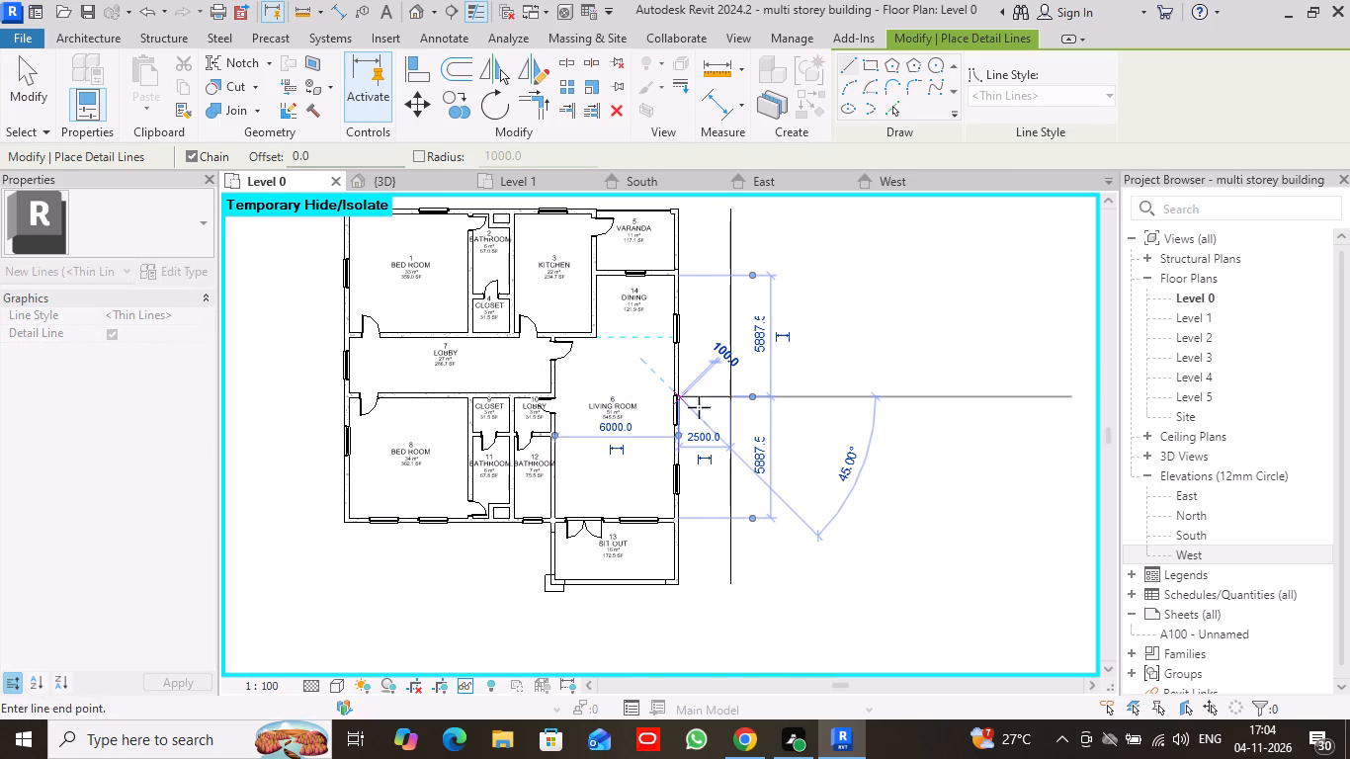
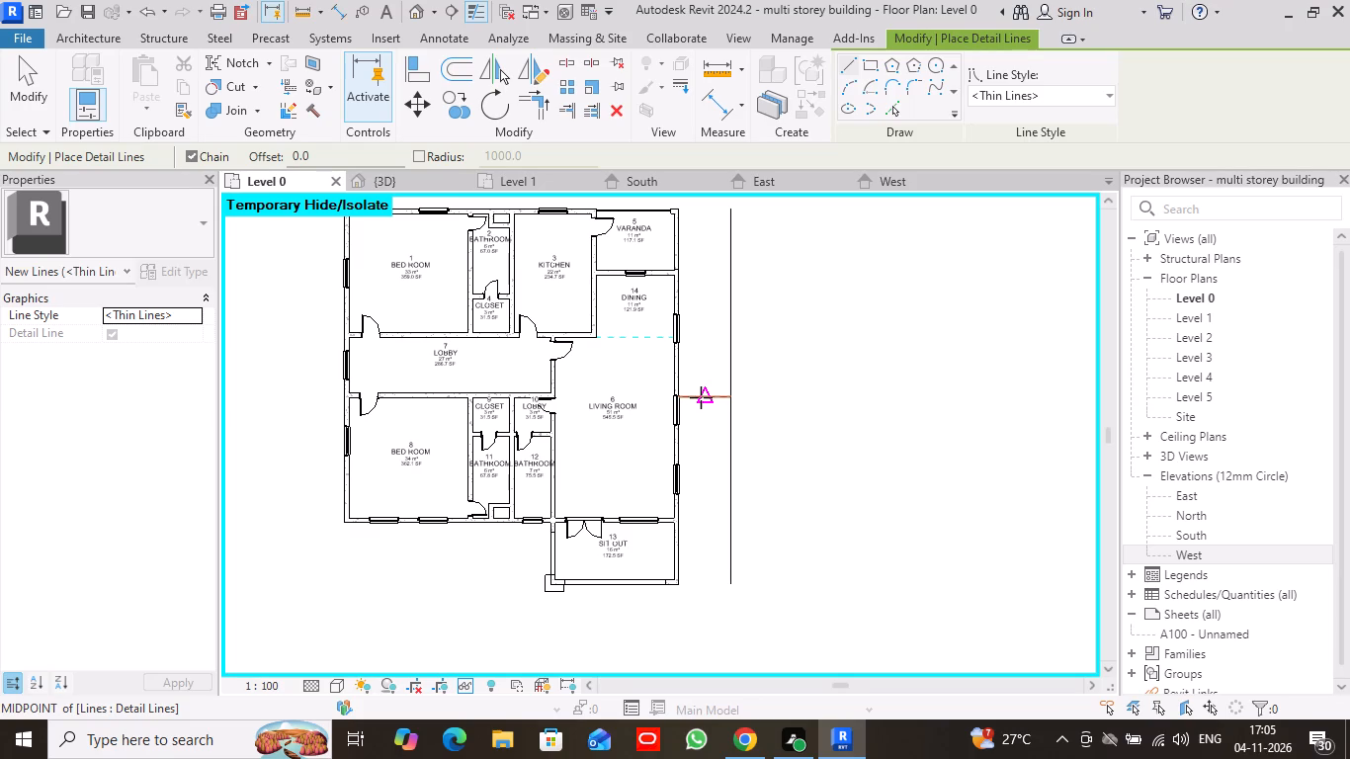
# Draw a vertical detail line about 3600 mm long southward from the midpoint of the horizontal detail line, finishing the Detail Line tool.
pyautogui.click(699, 389)
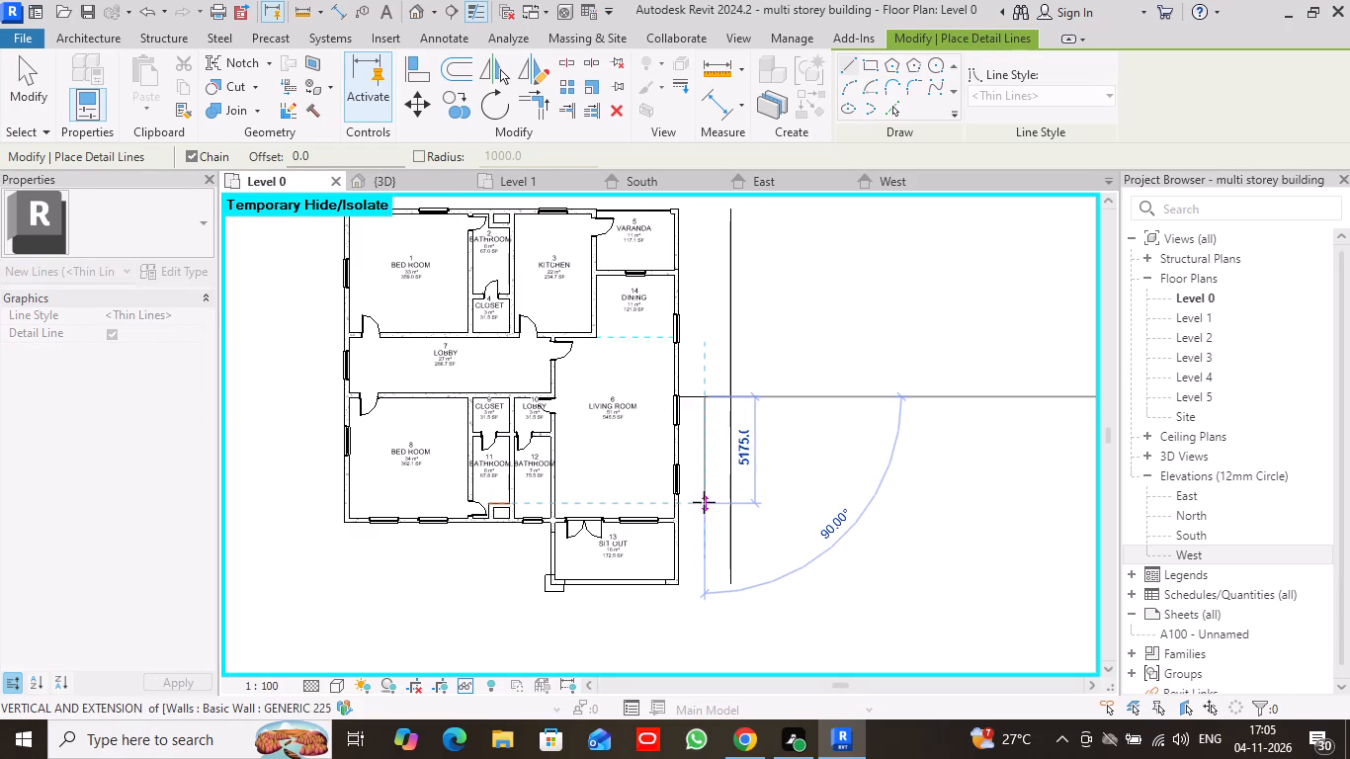
pyautogui.click(713, 470)
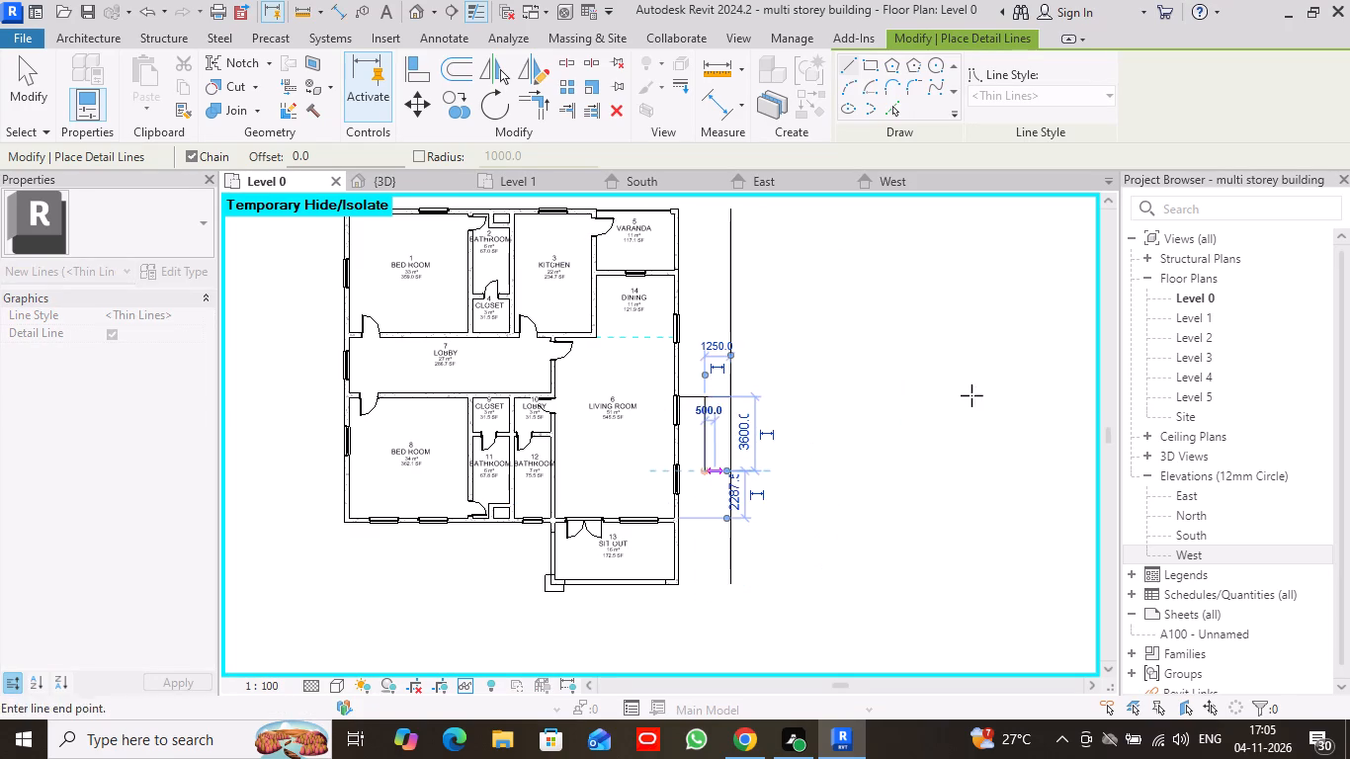
pyautogui.press('Escape')
pyautogui.scroll(-1, 828, 477)
pyautogui.scroll(2, 819, 480)
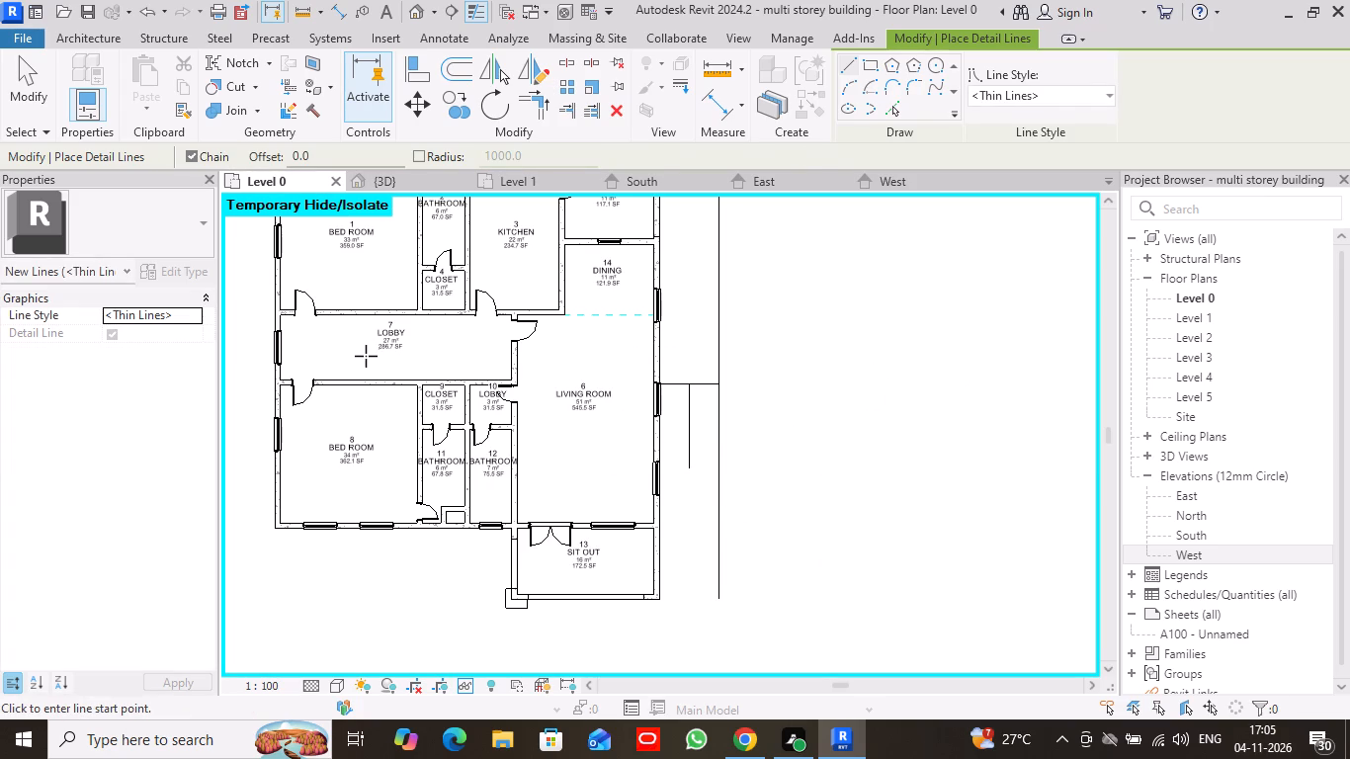
pyautogui.click(24, 75)
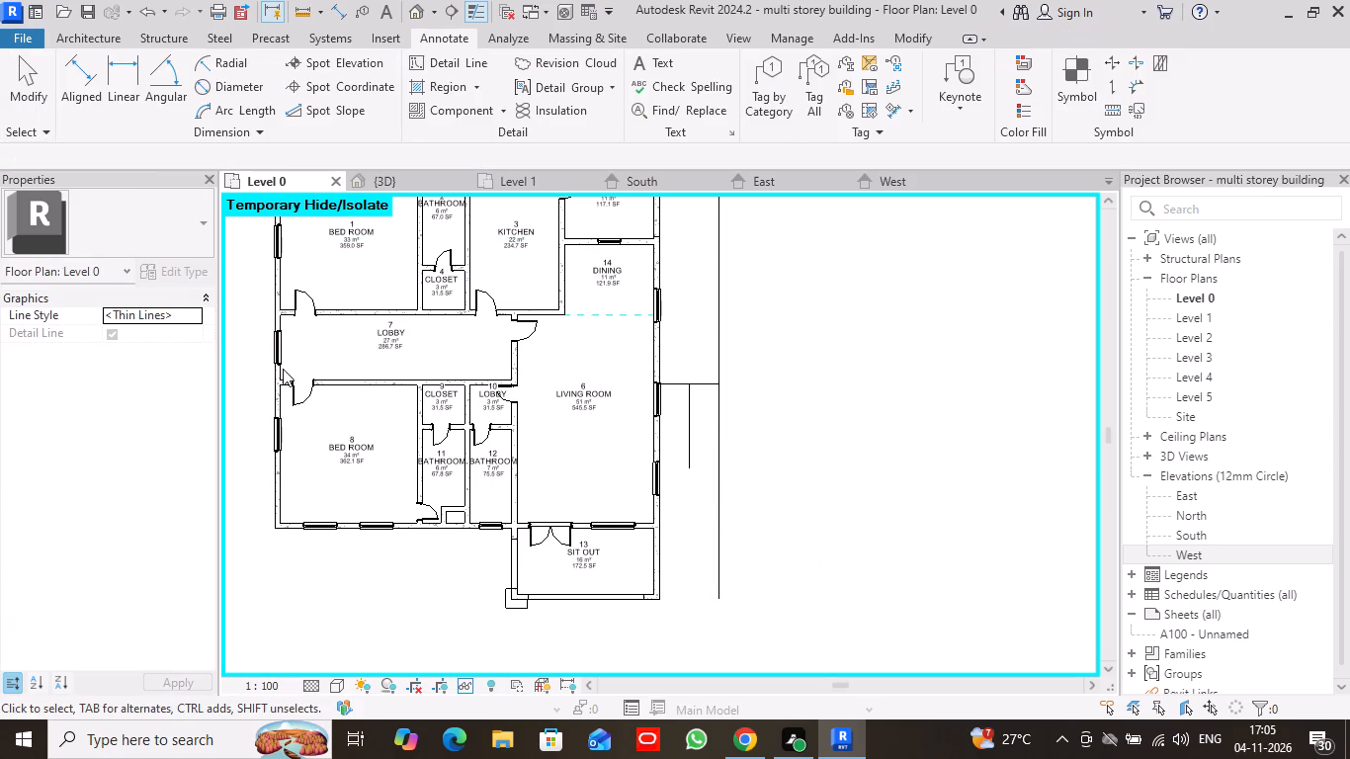
pyautogui.scroll(-4, 510, 496)
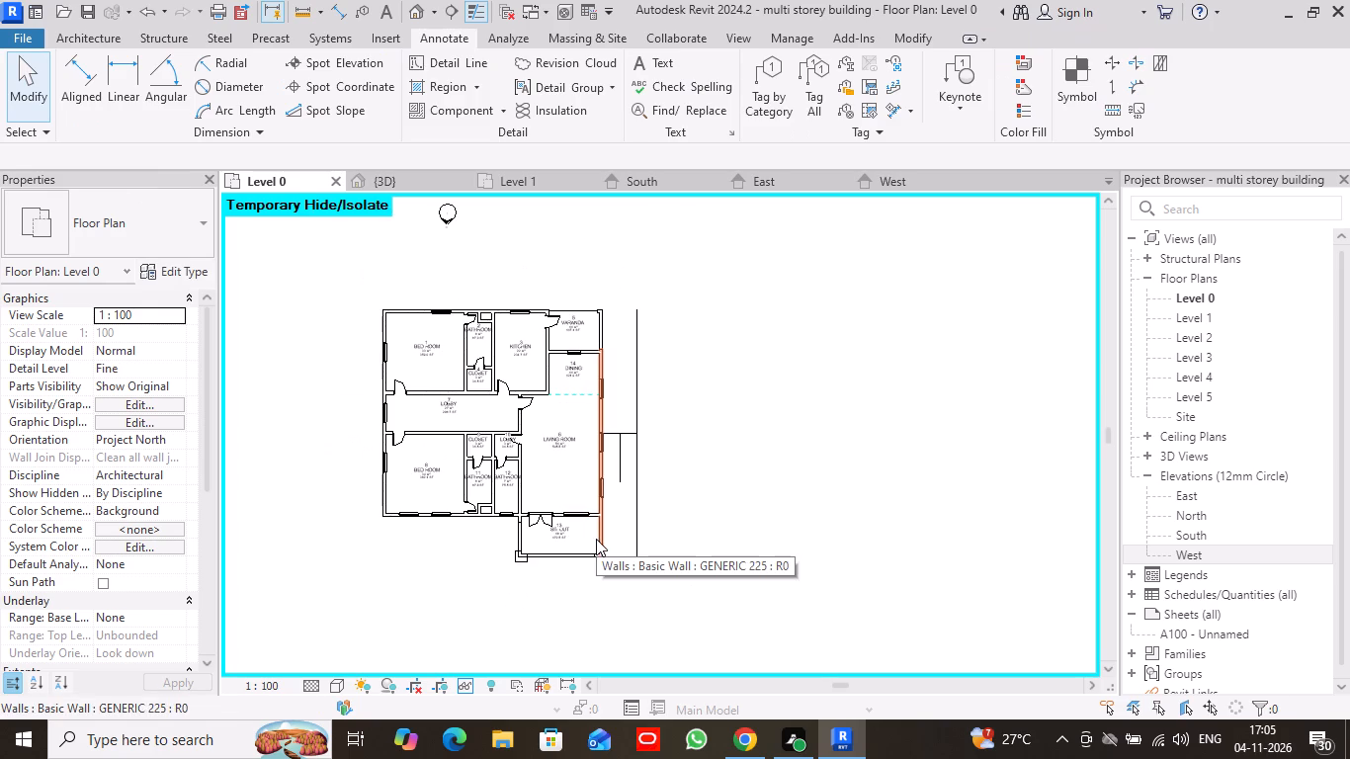
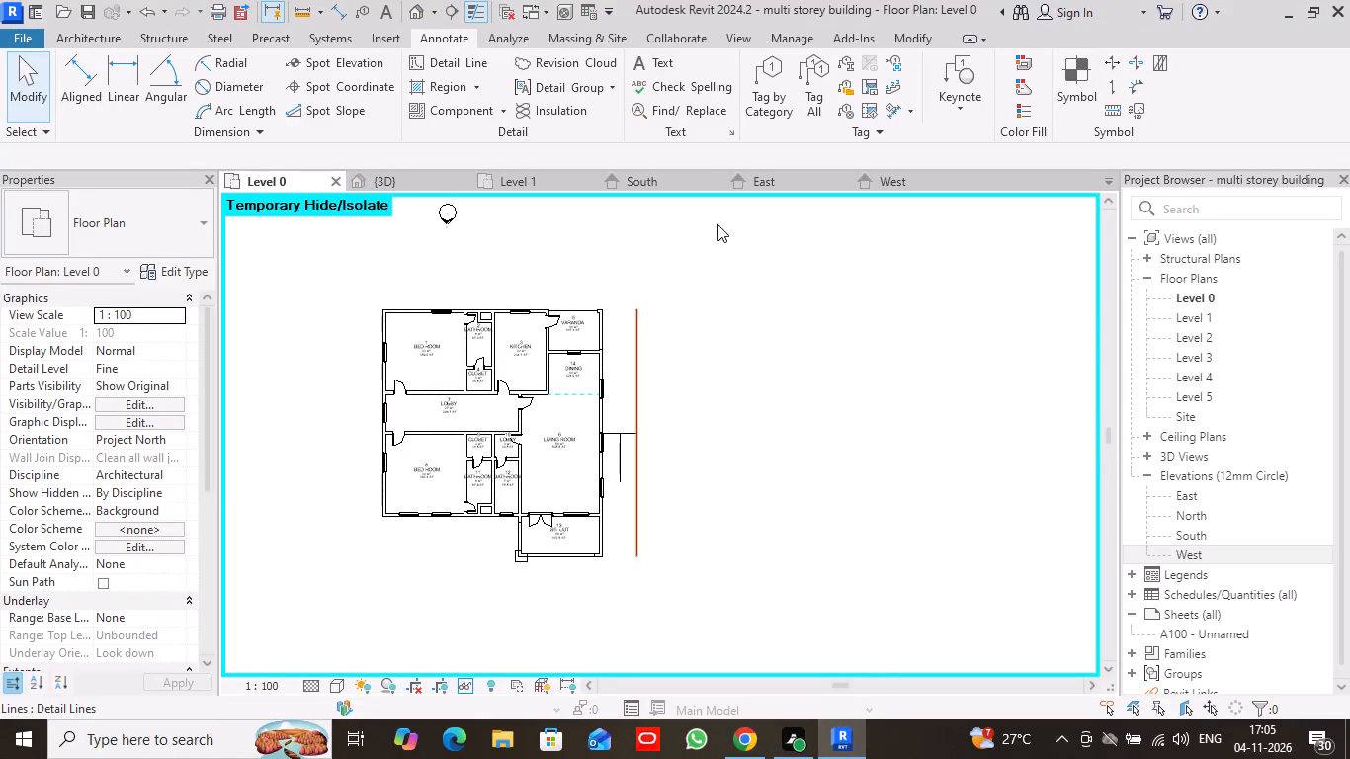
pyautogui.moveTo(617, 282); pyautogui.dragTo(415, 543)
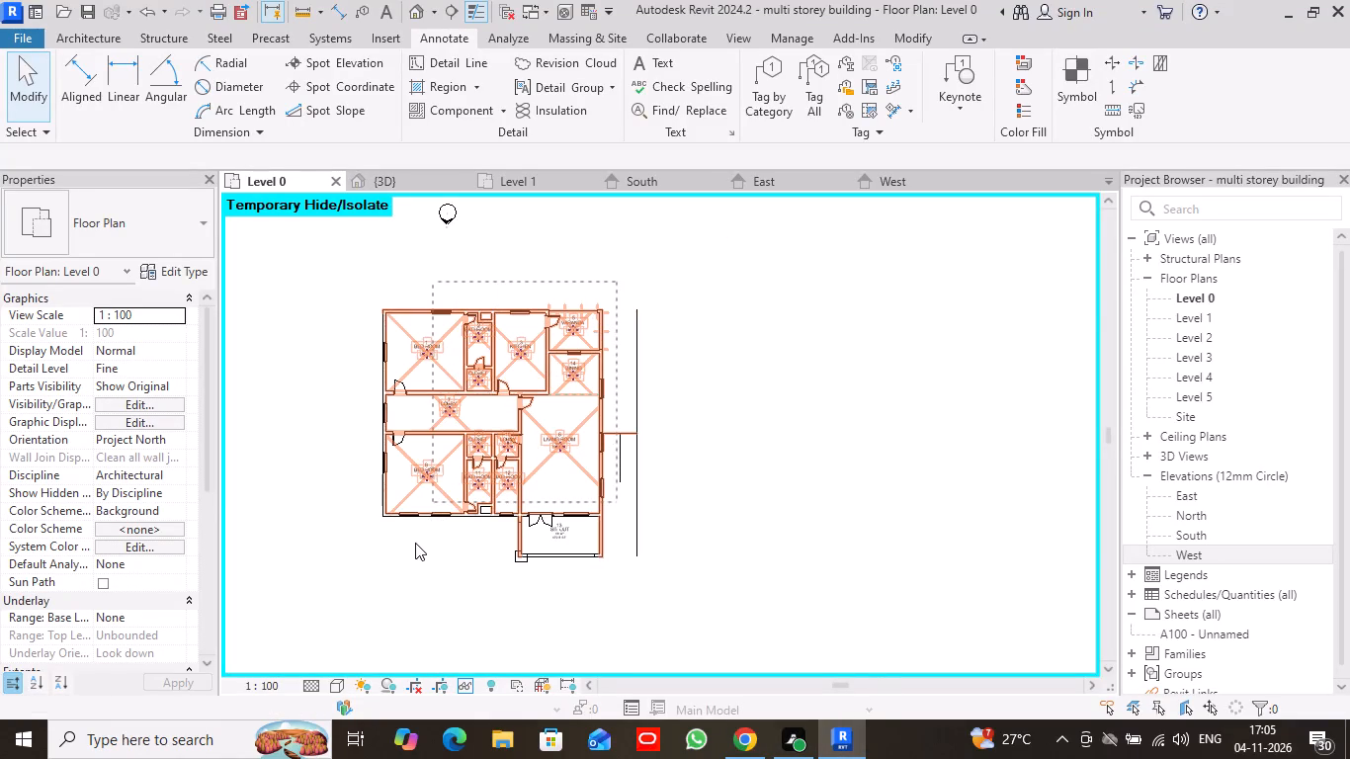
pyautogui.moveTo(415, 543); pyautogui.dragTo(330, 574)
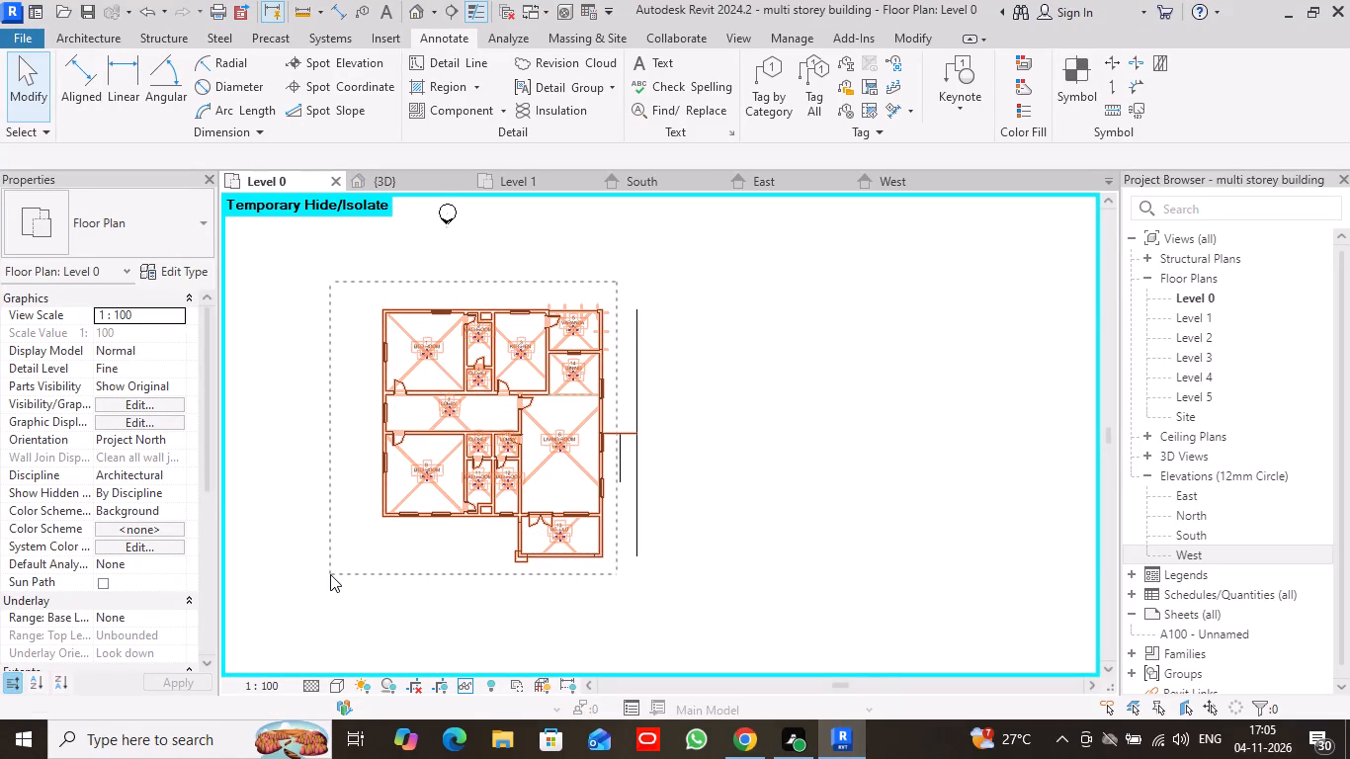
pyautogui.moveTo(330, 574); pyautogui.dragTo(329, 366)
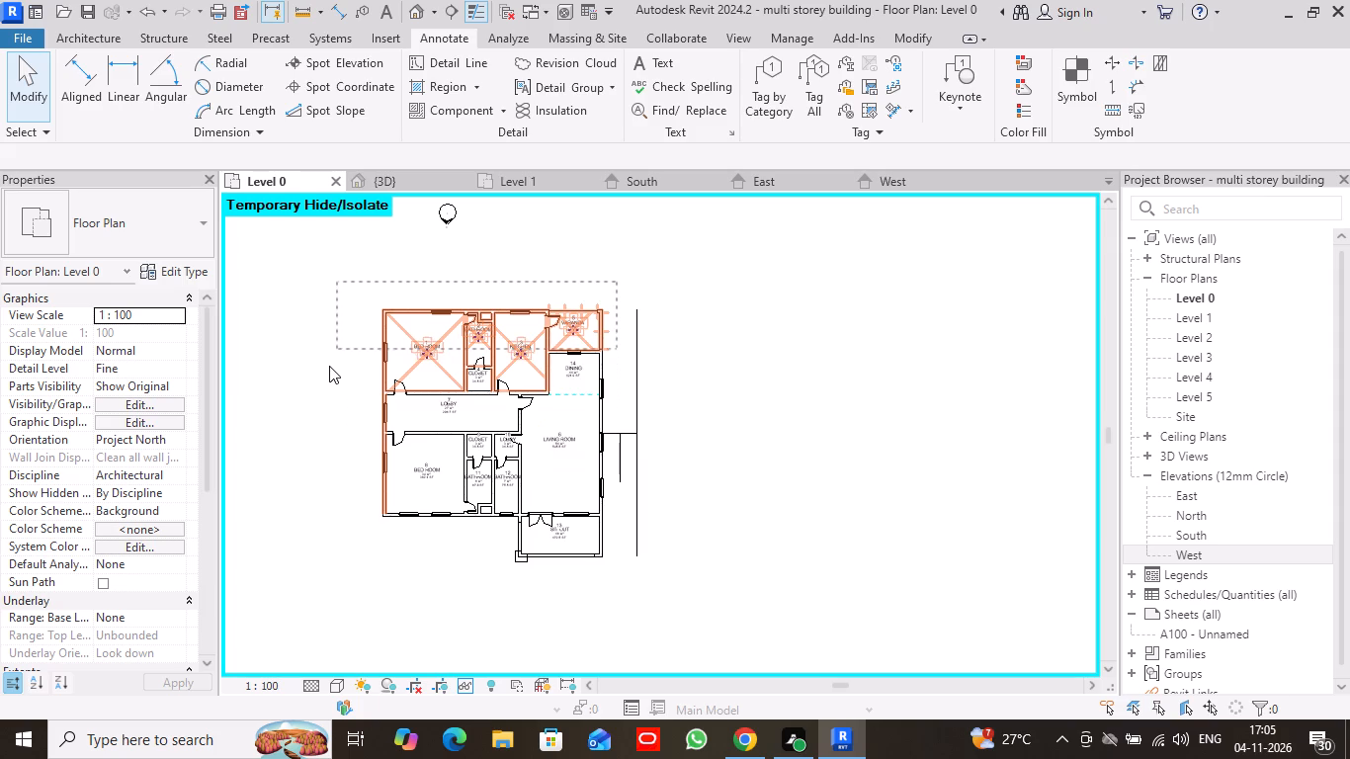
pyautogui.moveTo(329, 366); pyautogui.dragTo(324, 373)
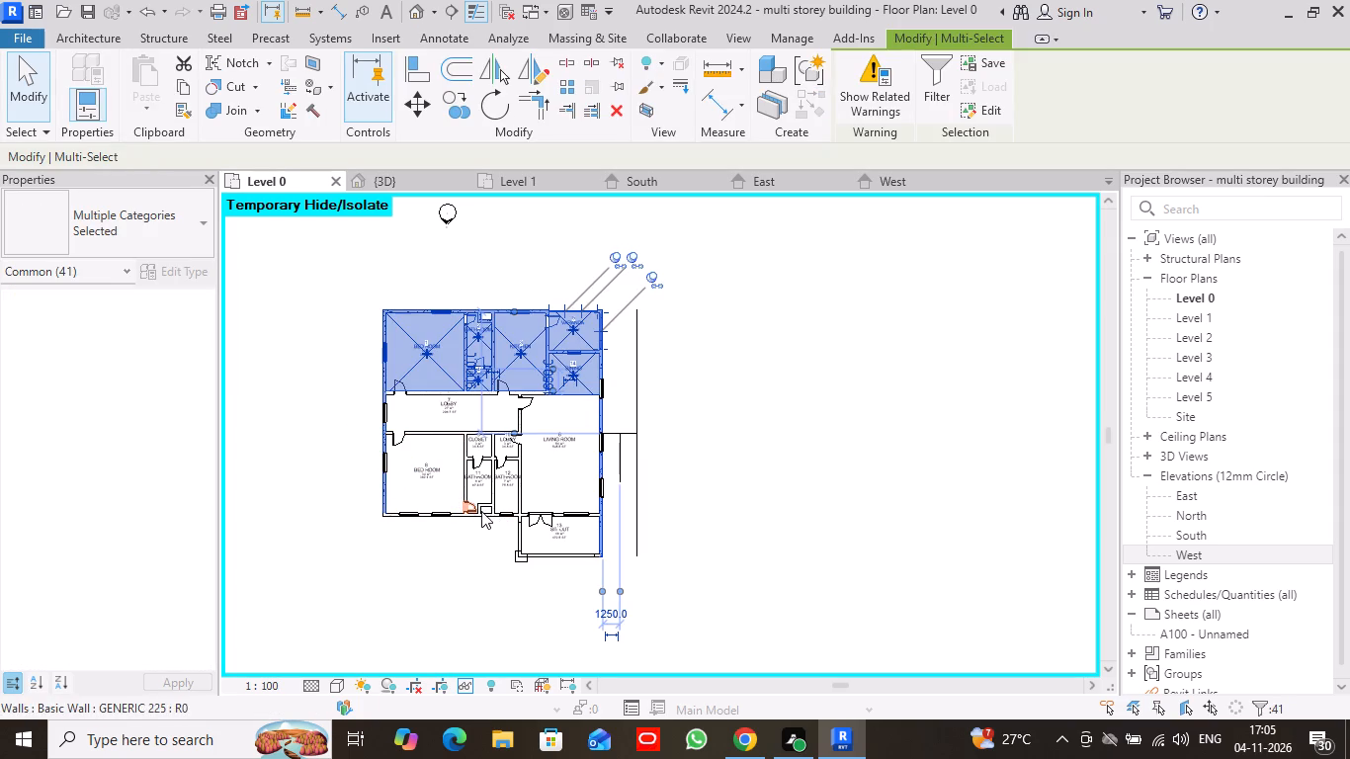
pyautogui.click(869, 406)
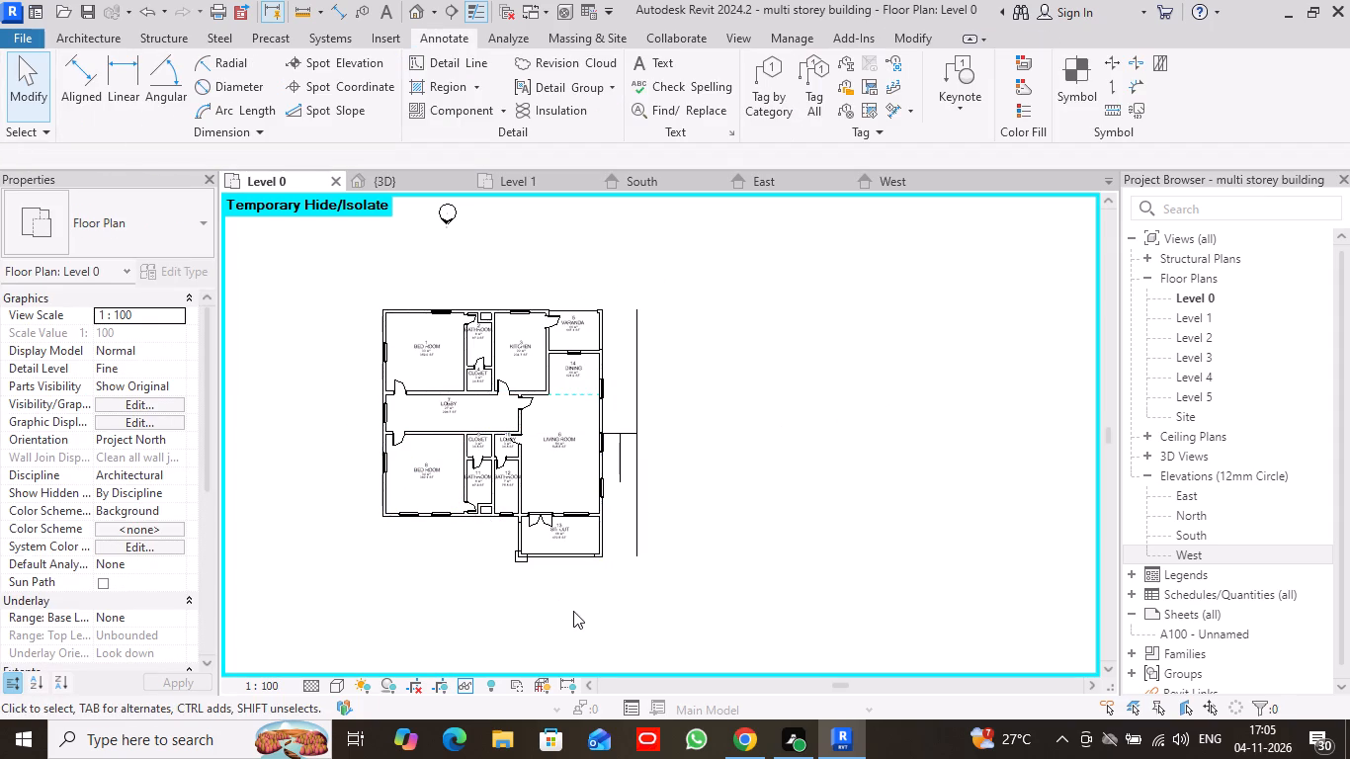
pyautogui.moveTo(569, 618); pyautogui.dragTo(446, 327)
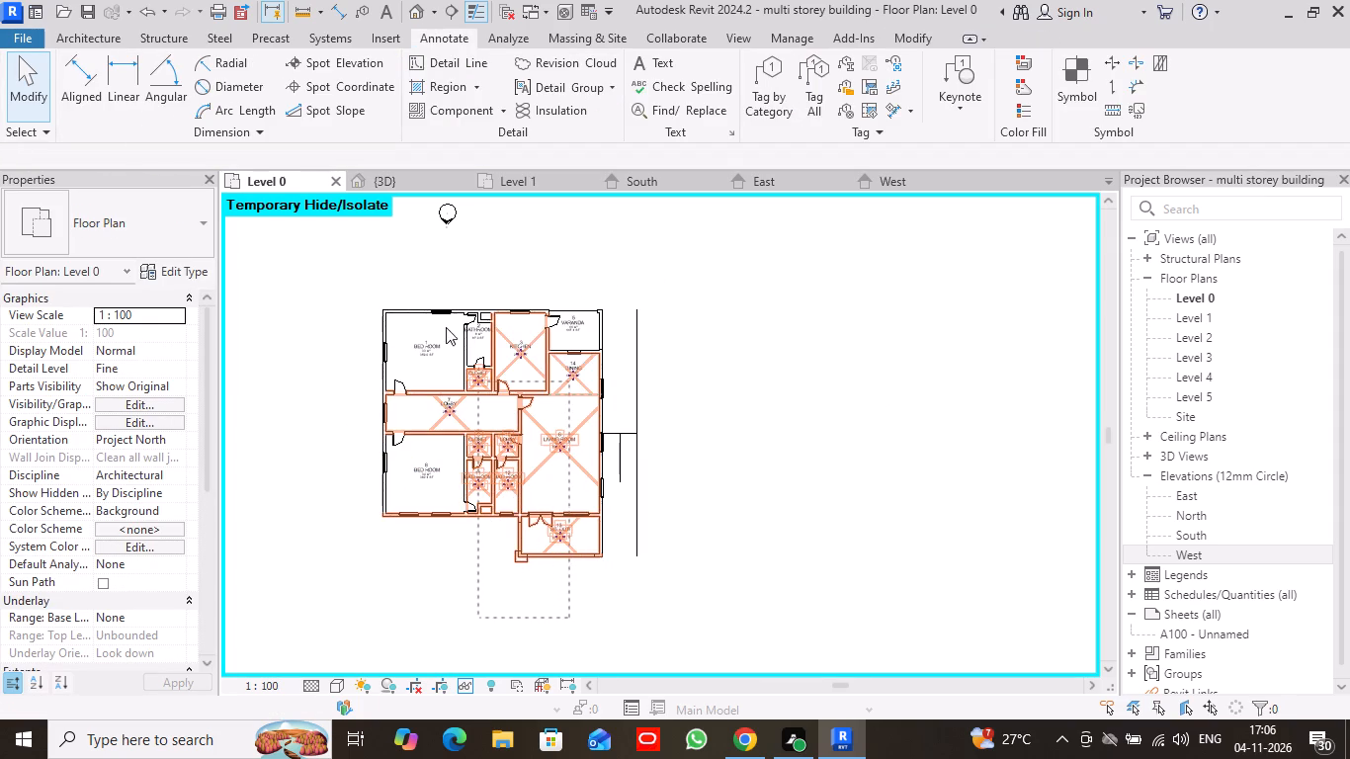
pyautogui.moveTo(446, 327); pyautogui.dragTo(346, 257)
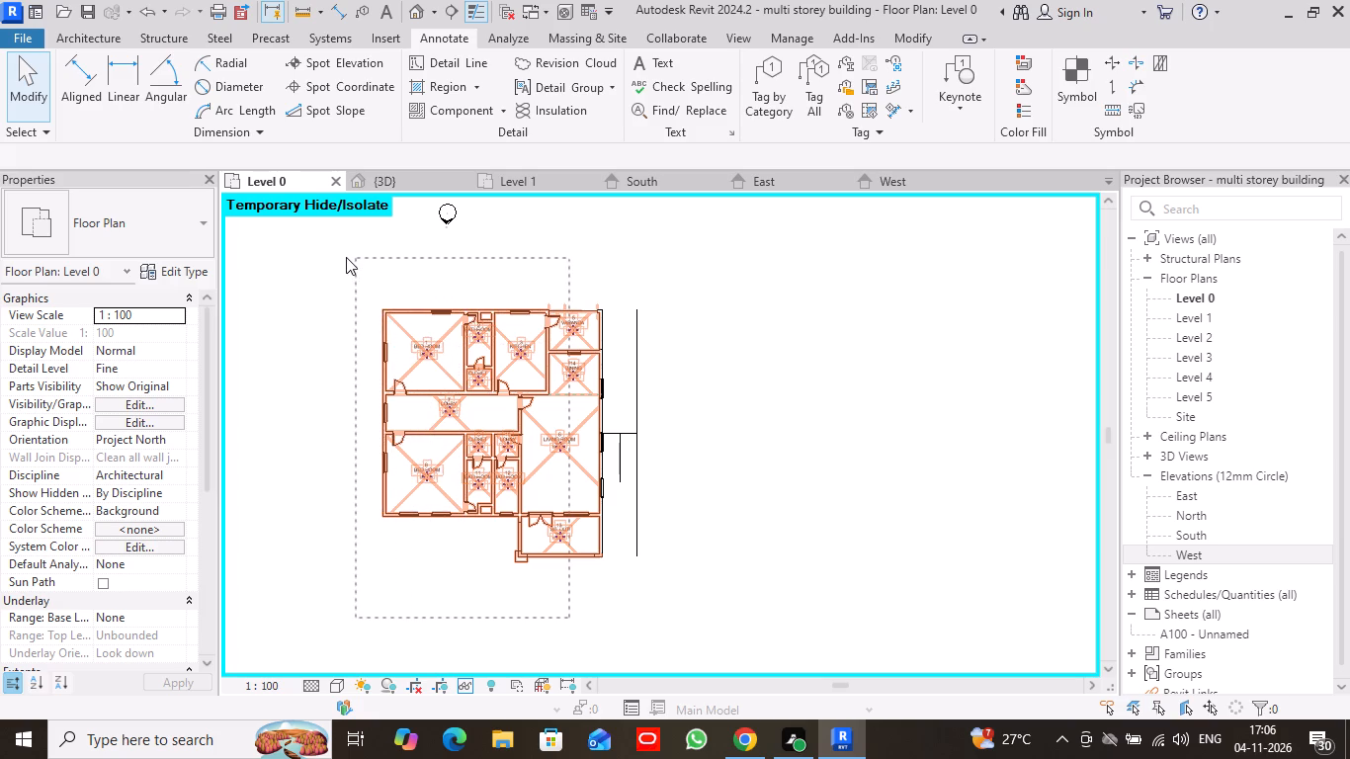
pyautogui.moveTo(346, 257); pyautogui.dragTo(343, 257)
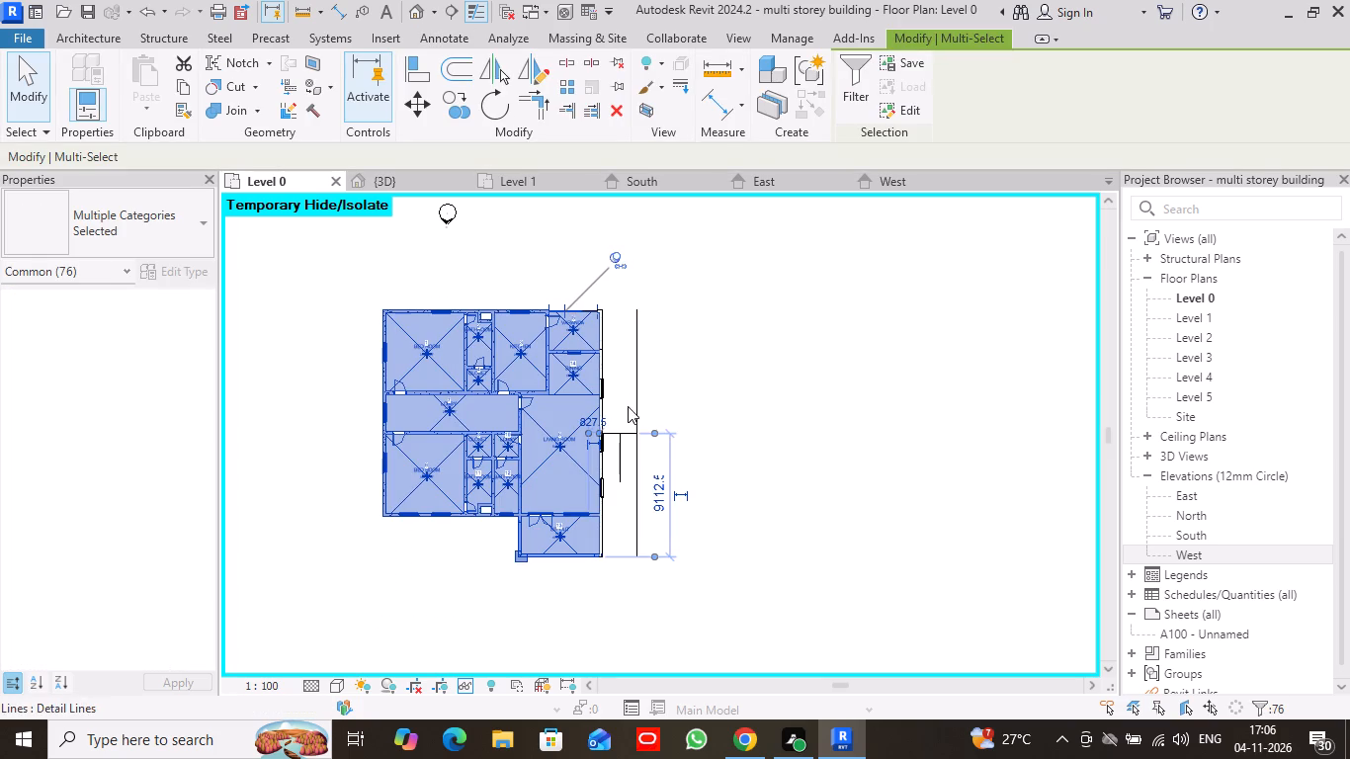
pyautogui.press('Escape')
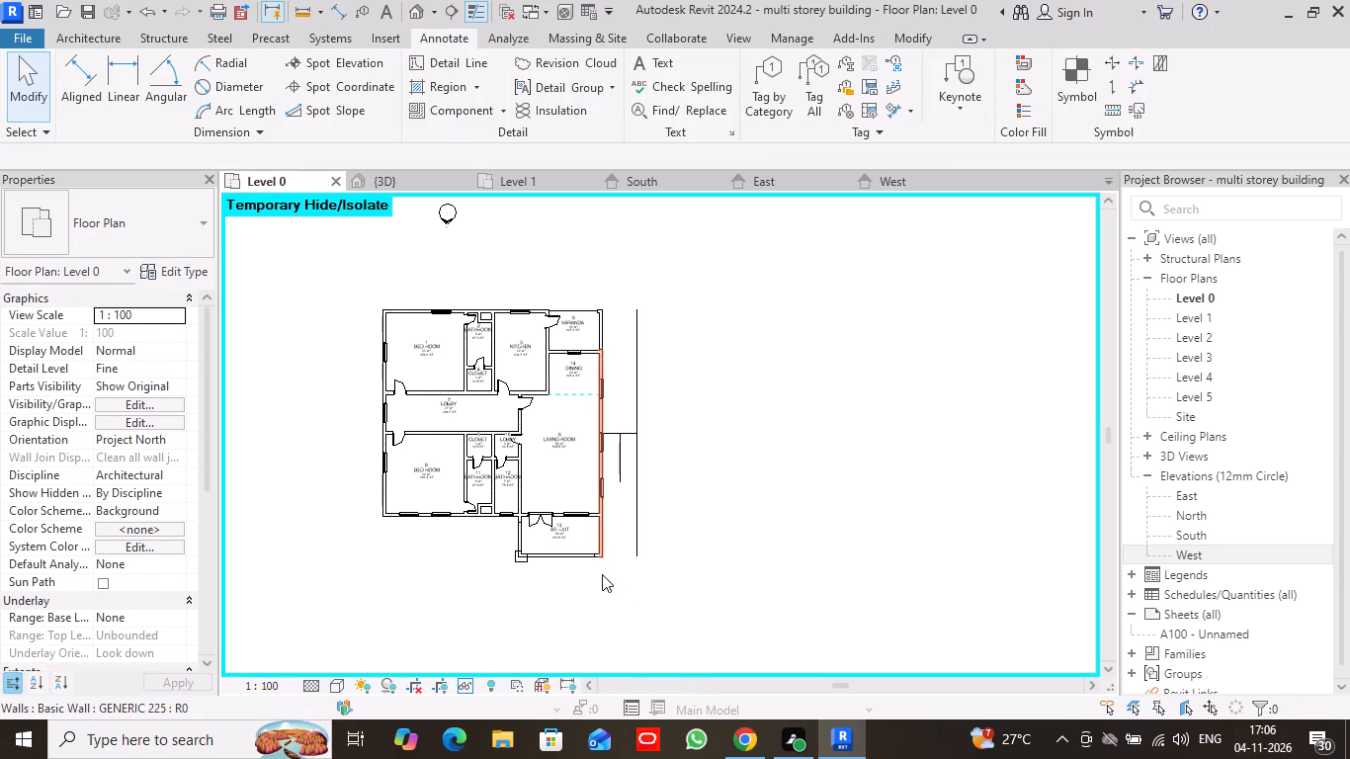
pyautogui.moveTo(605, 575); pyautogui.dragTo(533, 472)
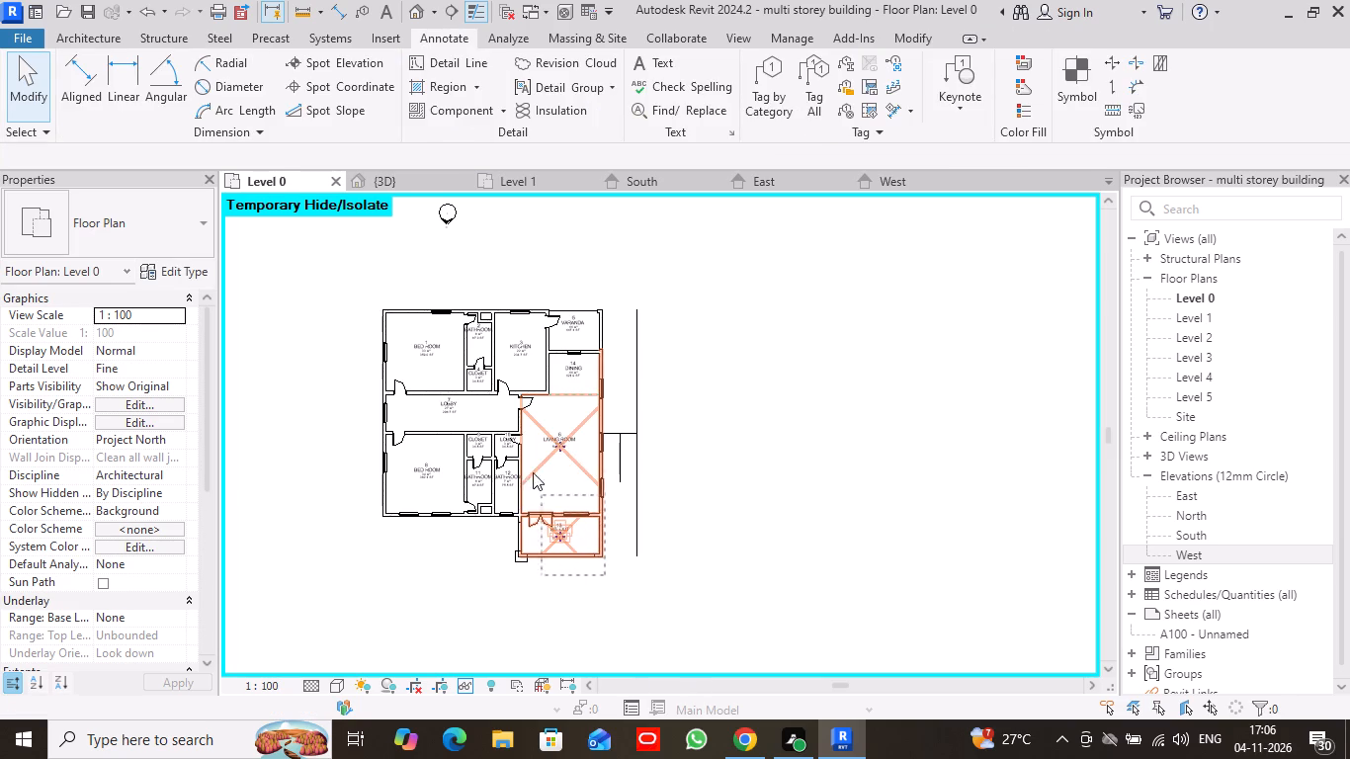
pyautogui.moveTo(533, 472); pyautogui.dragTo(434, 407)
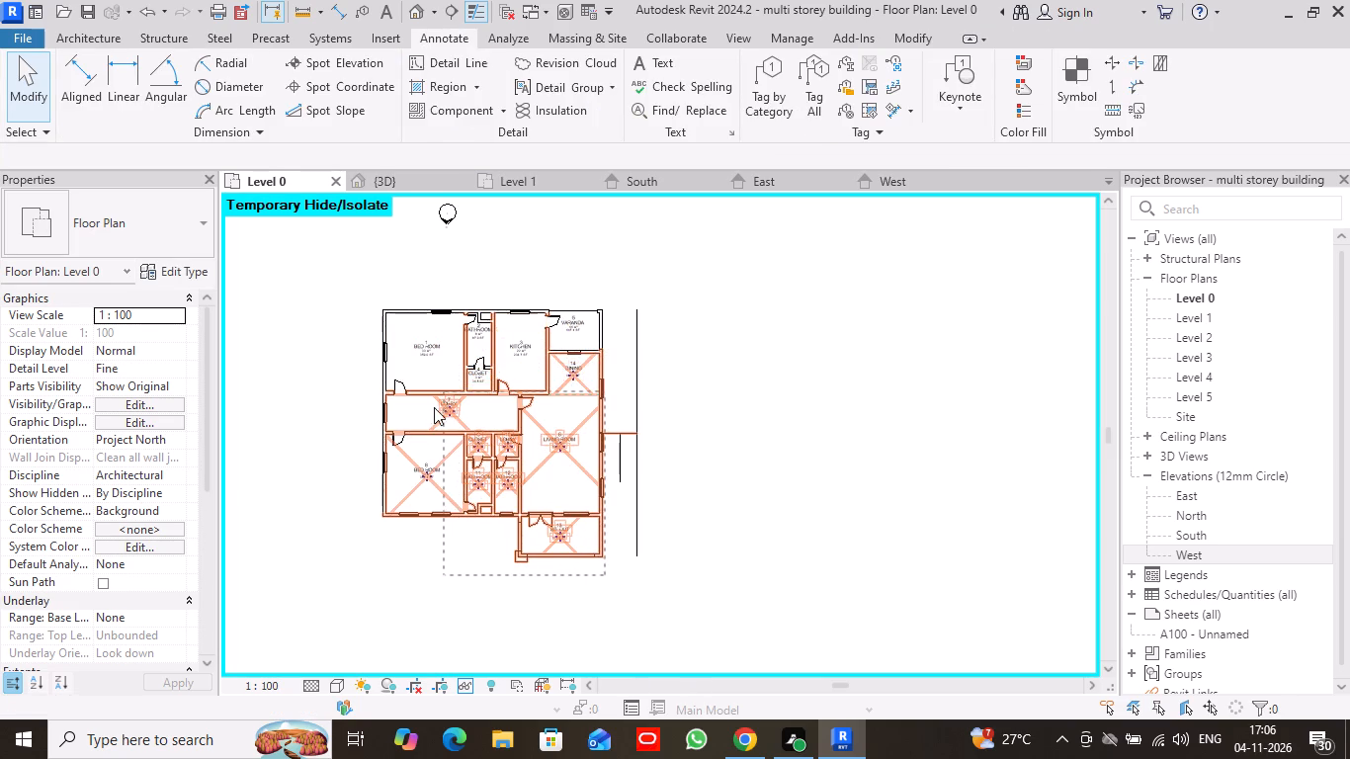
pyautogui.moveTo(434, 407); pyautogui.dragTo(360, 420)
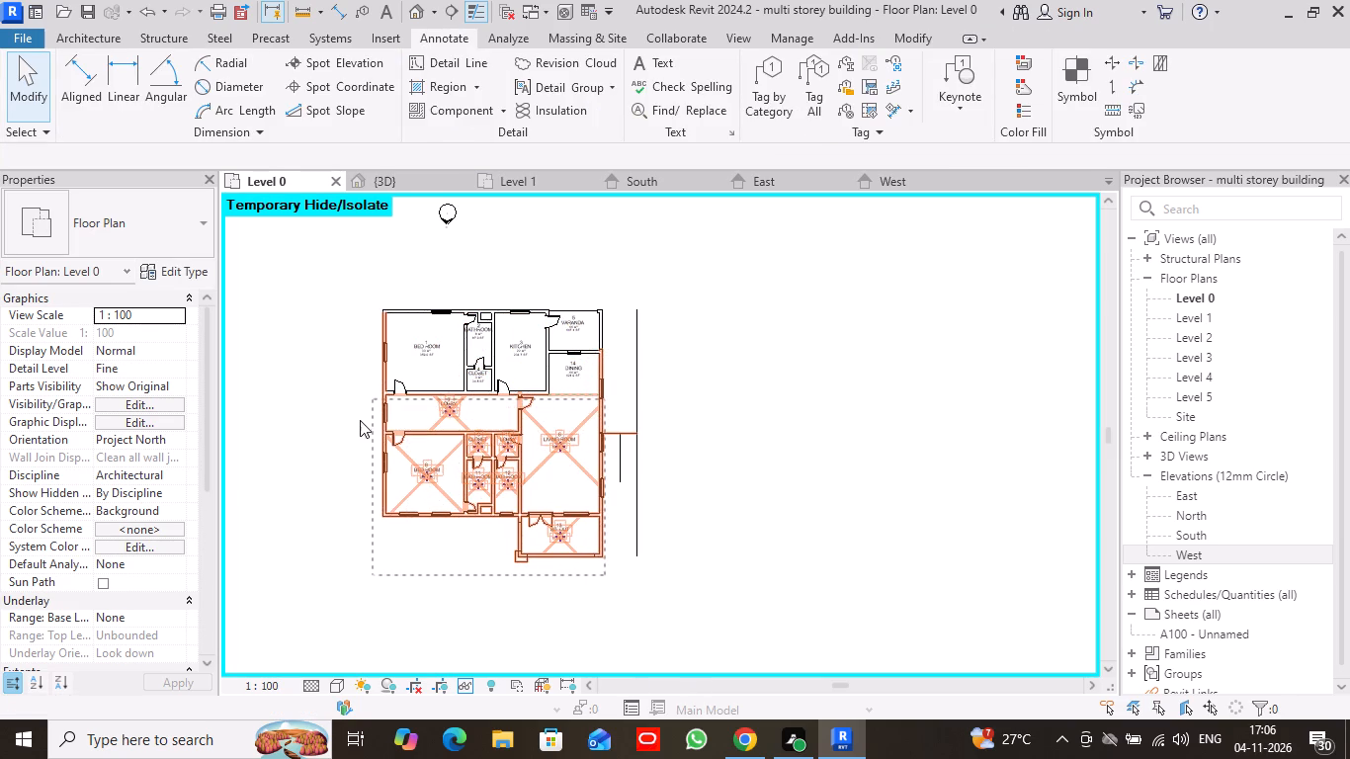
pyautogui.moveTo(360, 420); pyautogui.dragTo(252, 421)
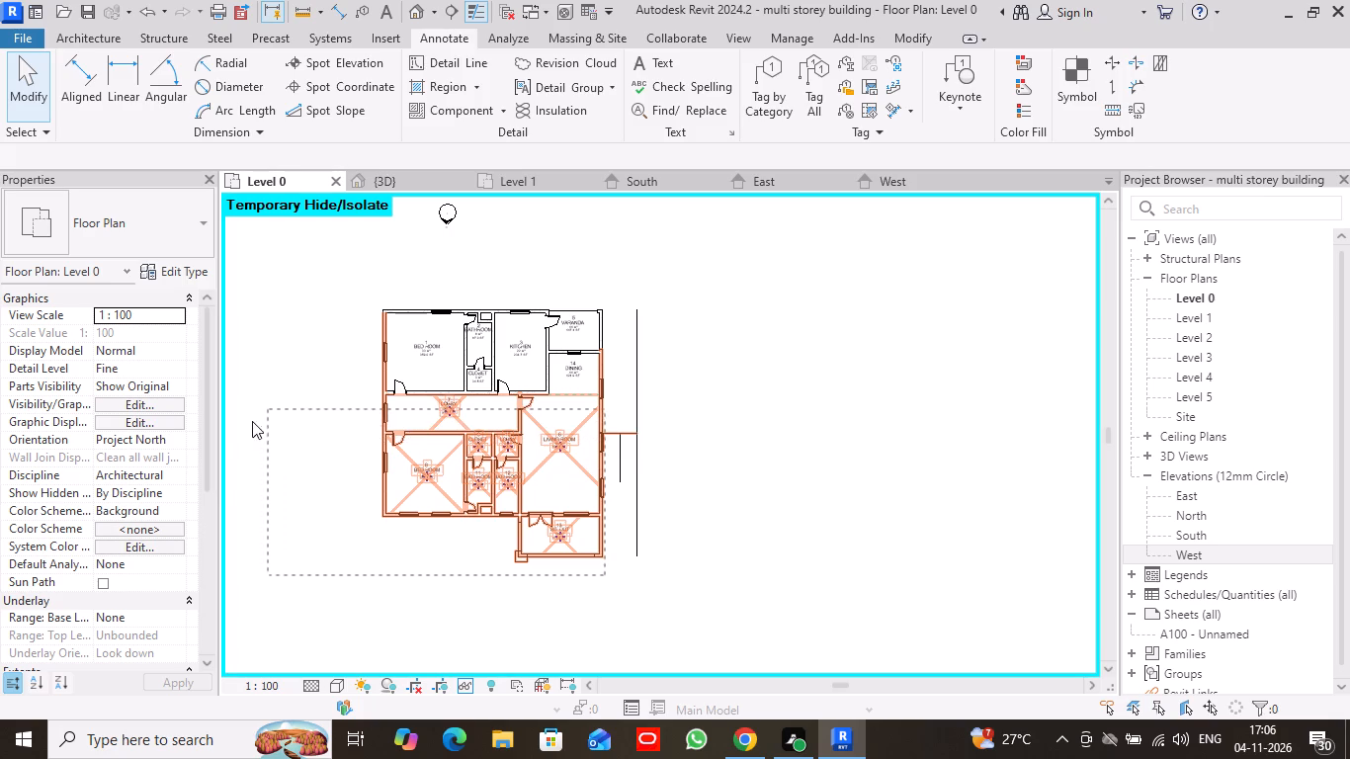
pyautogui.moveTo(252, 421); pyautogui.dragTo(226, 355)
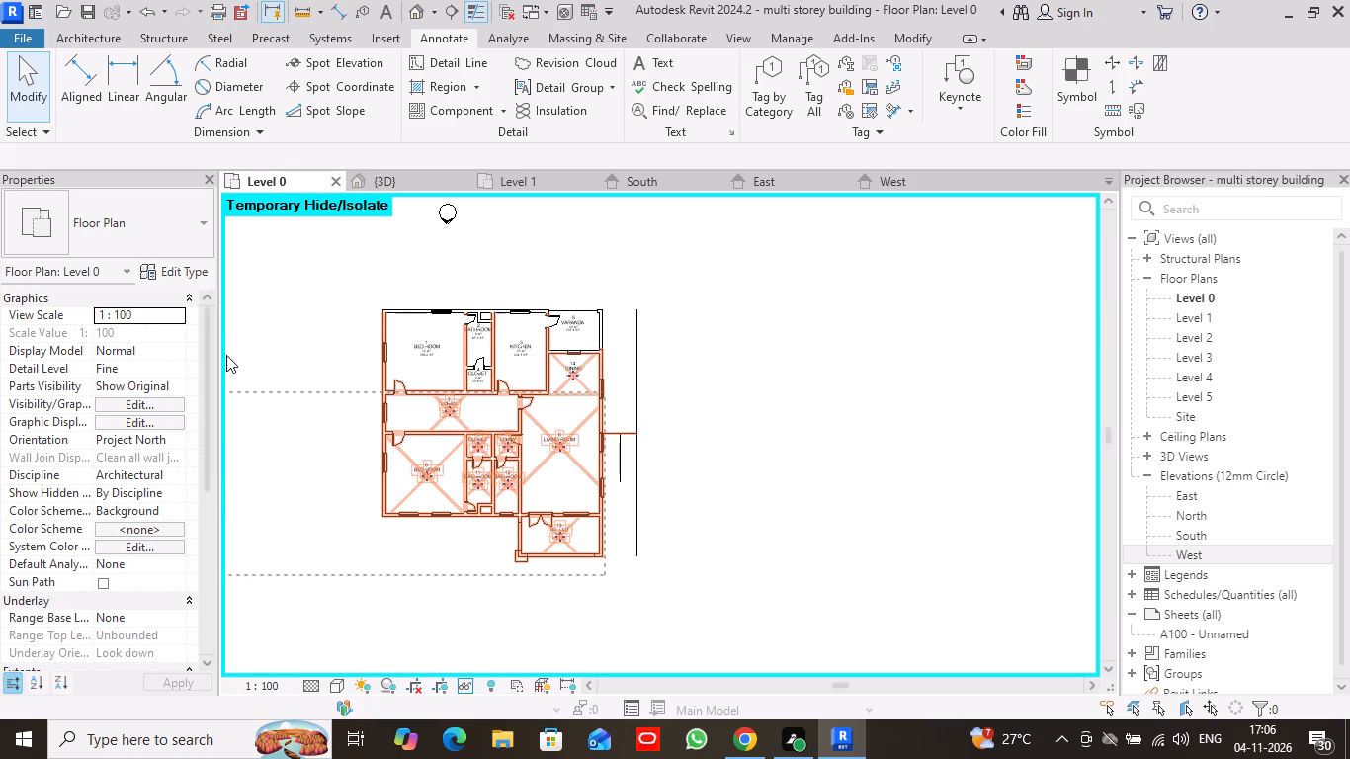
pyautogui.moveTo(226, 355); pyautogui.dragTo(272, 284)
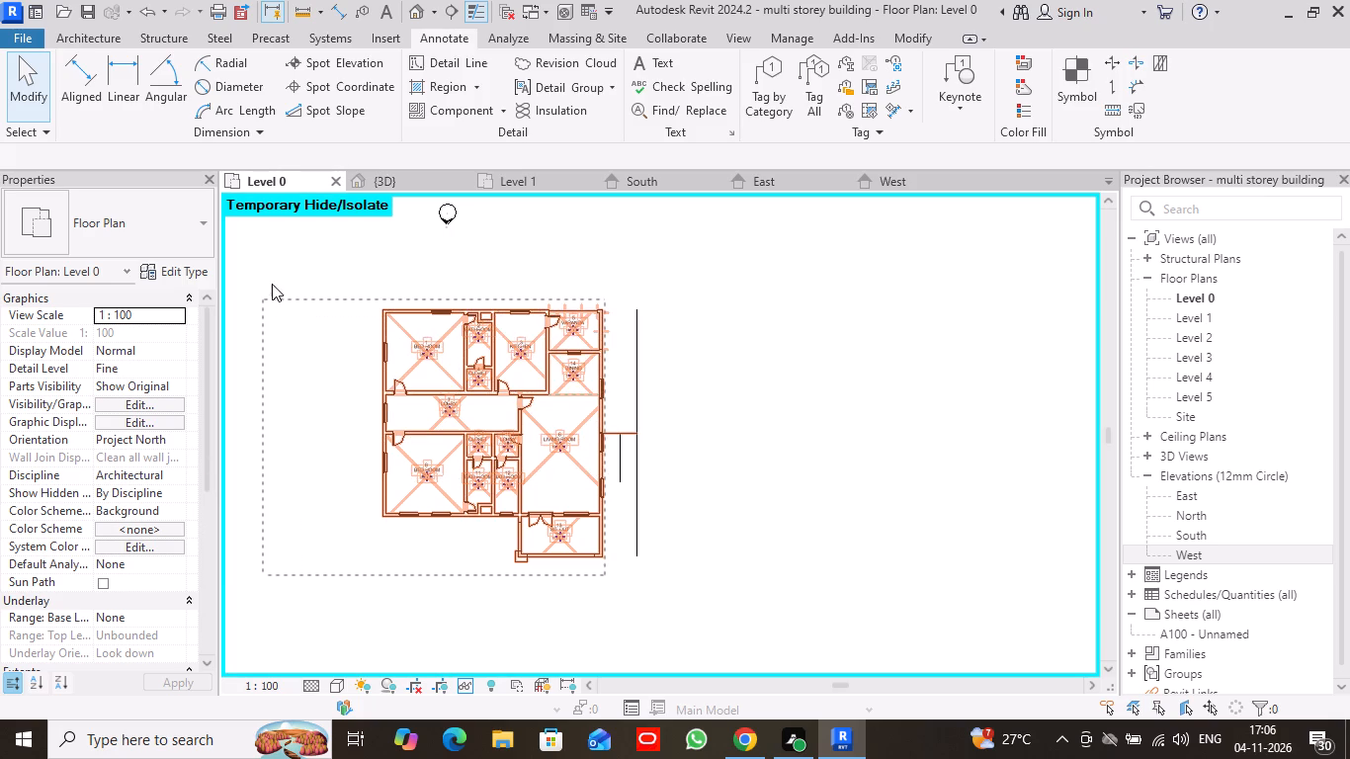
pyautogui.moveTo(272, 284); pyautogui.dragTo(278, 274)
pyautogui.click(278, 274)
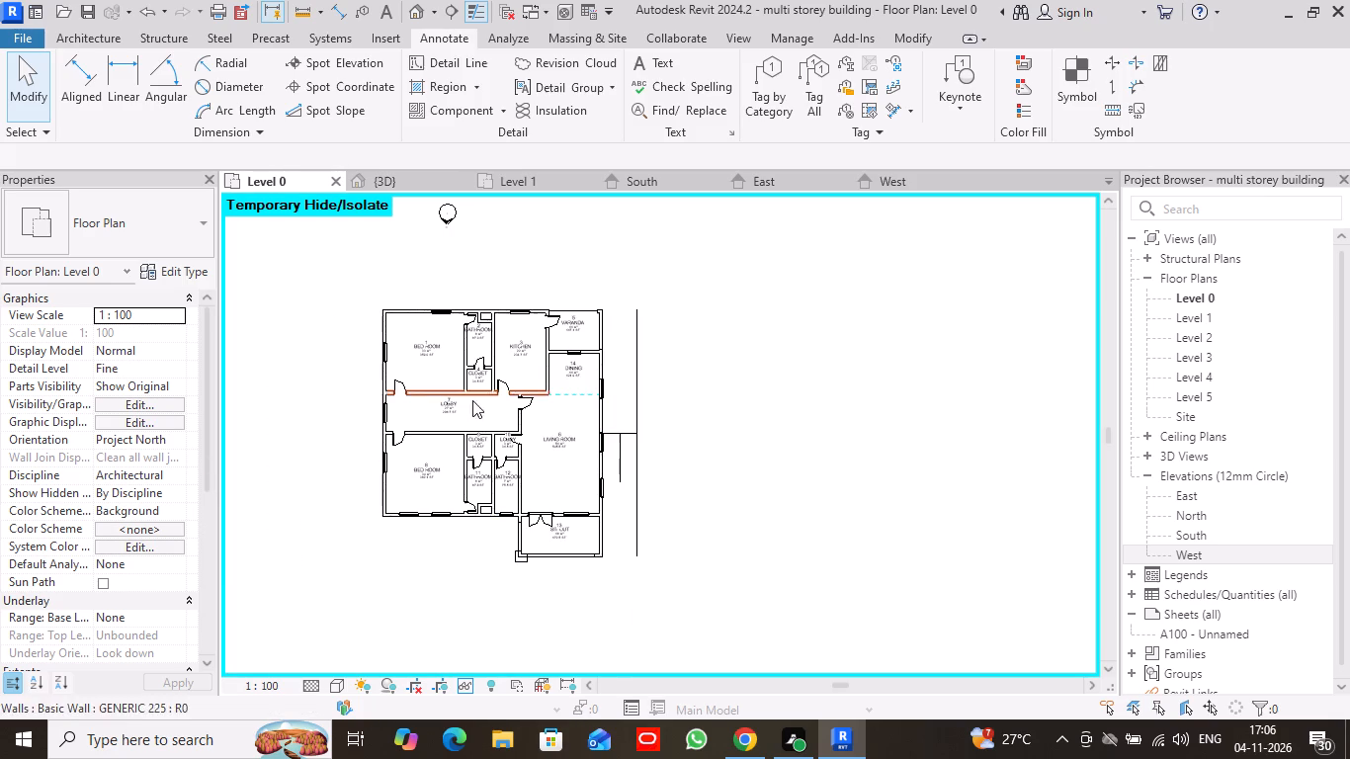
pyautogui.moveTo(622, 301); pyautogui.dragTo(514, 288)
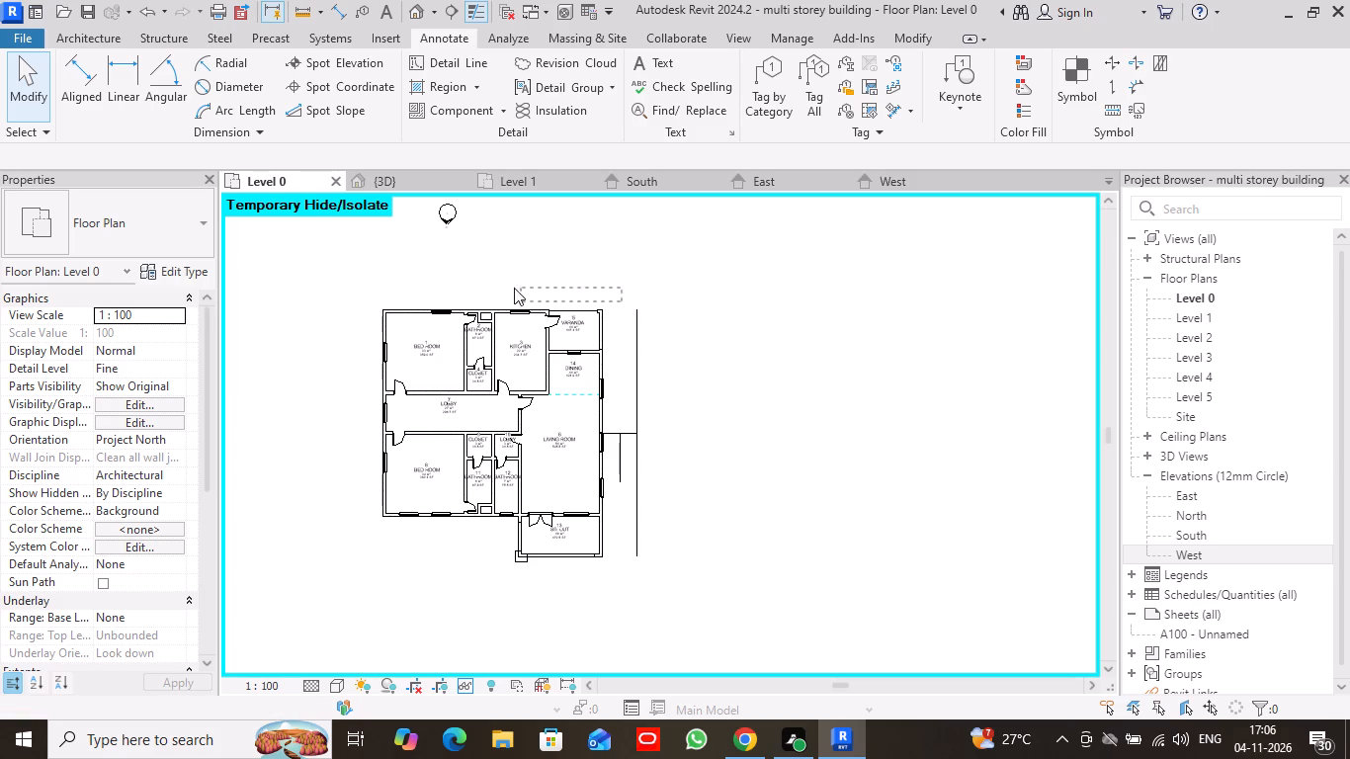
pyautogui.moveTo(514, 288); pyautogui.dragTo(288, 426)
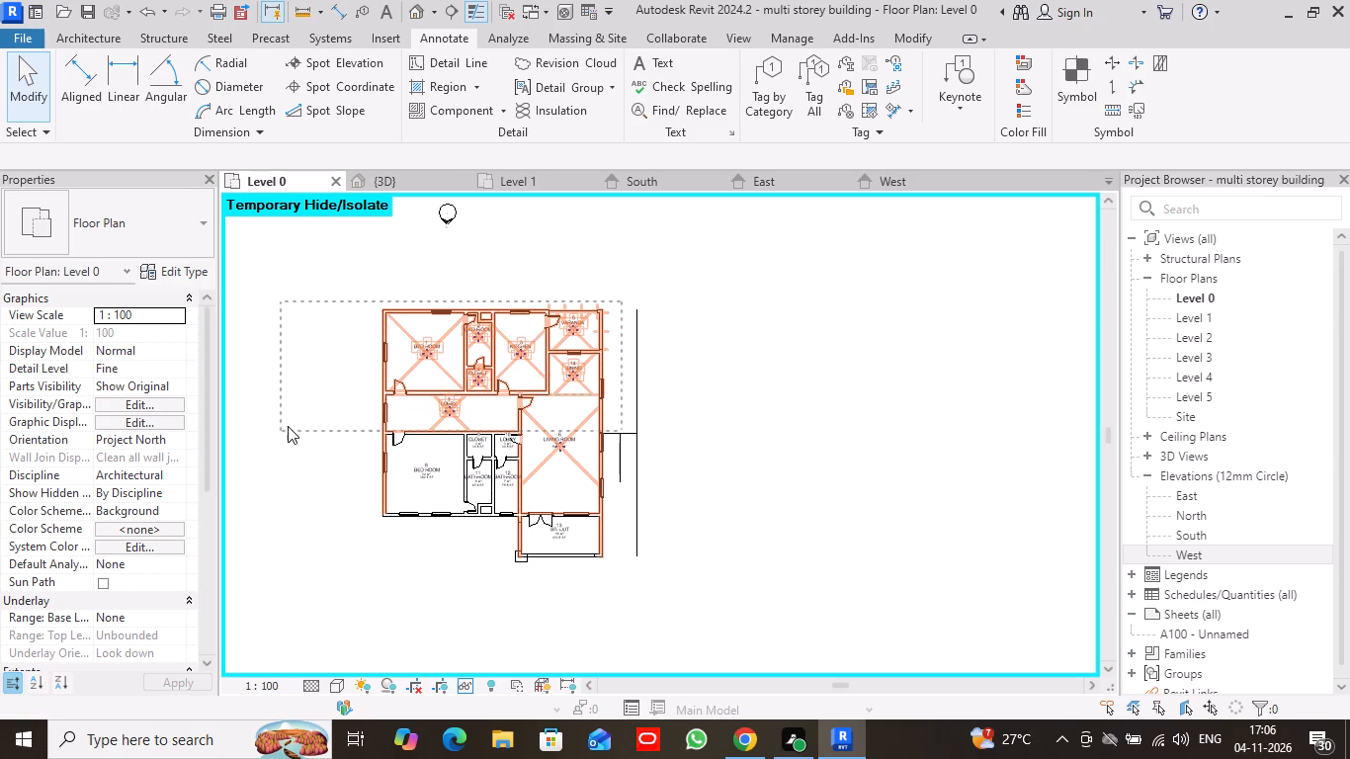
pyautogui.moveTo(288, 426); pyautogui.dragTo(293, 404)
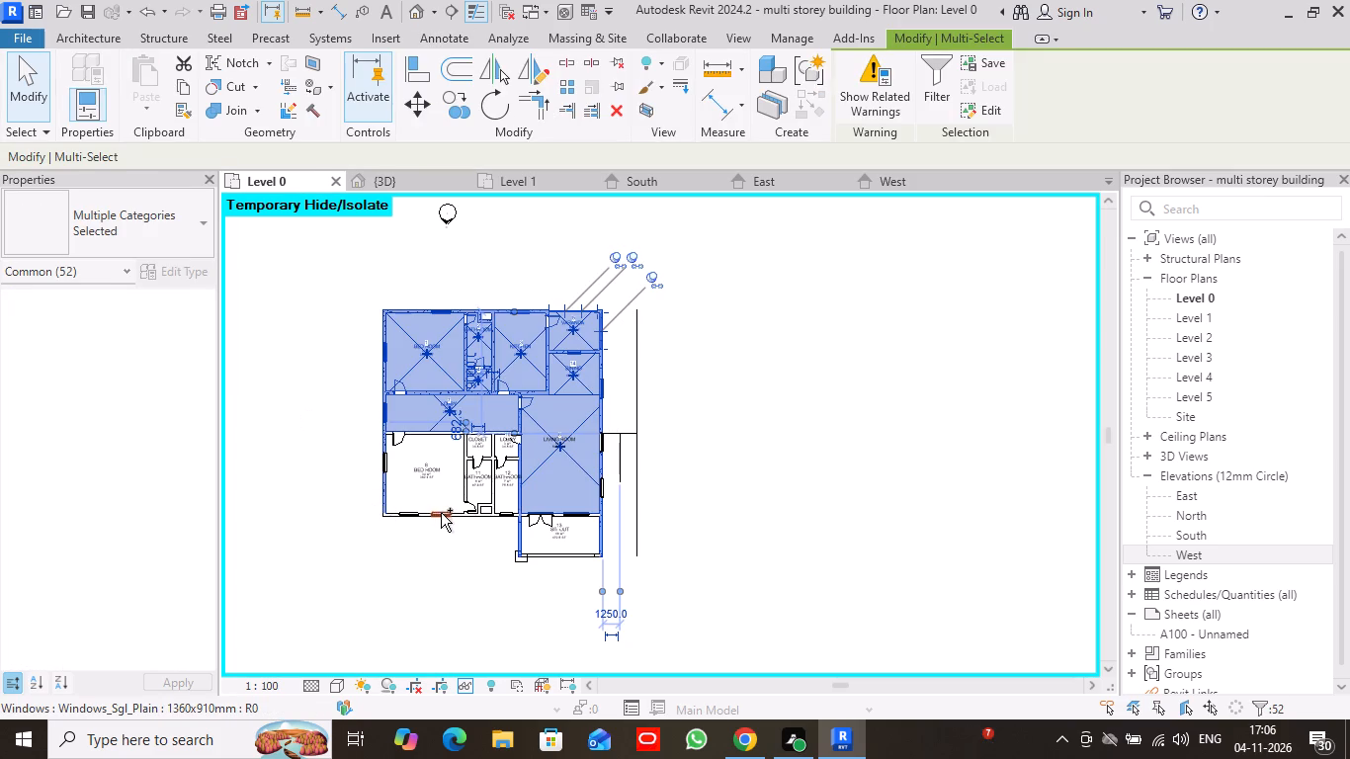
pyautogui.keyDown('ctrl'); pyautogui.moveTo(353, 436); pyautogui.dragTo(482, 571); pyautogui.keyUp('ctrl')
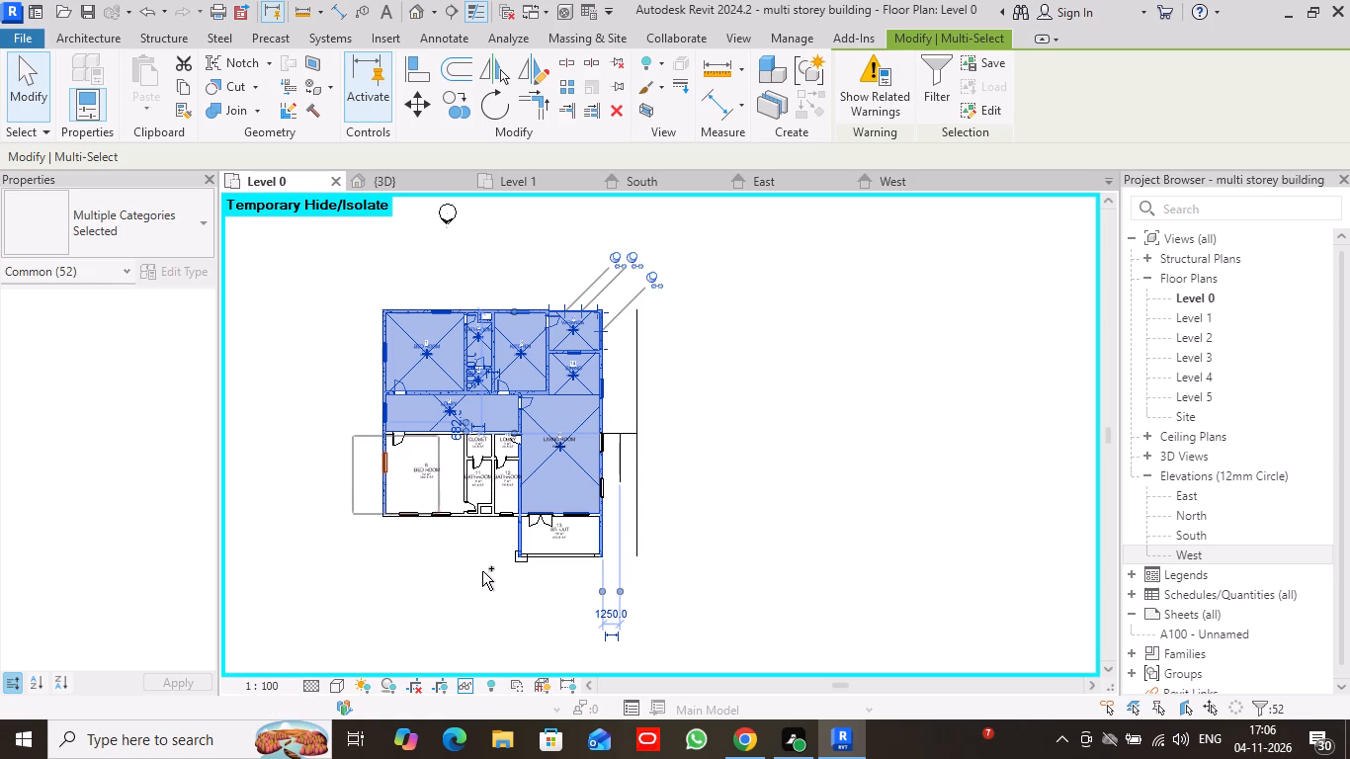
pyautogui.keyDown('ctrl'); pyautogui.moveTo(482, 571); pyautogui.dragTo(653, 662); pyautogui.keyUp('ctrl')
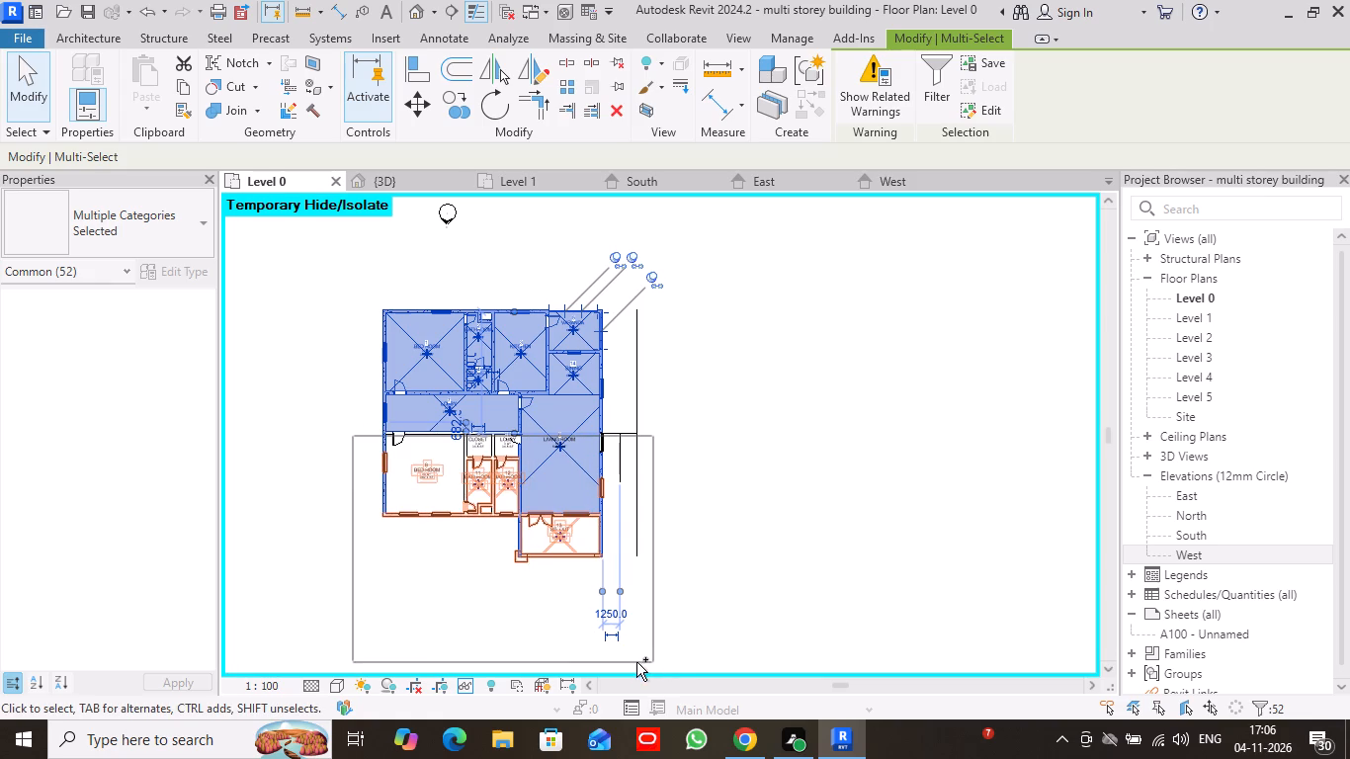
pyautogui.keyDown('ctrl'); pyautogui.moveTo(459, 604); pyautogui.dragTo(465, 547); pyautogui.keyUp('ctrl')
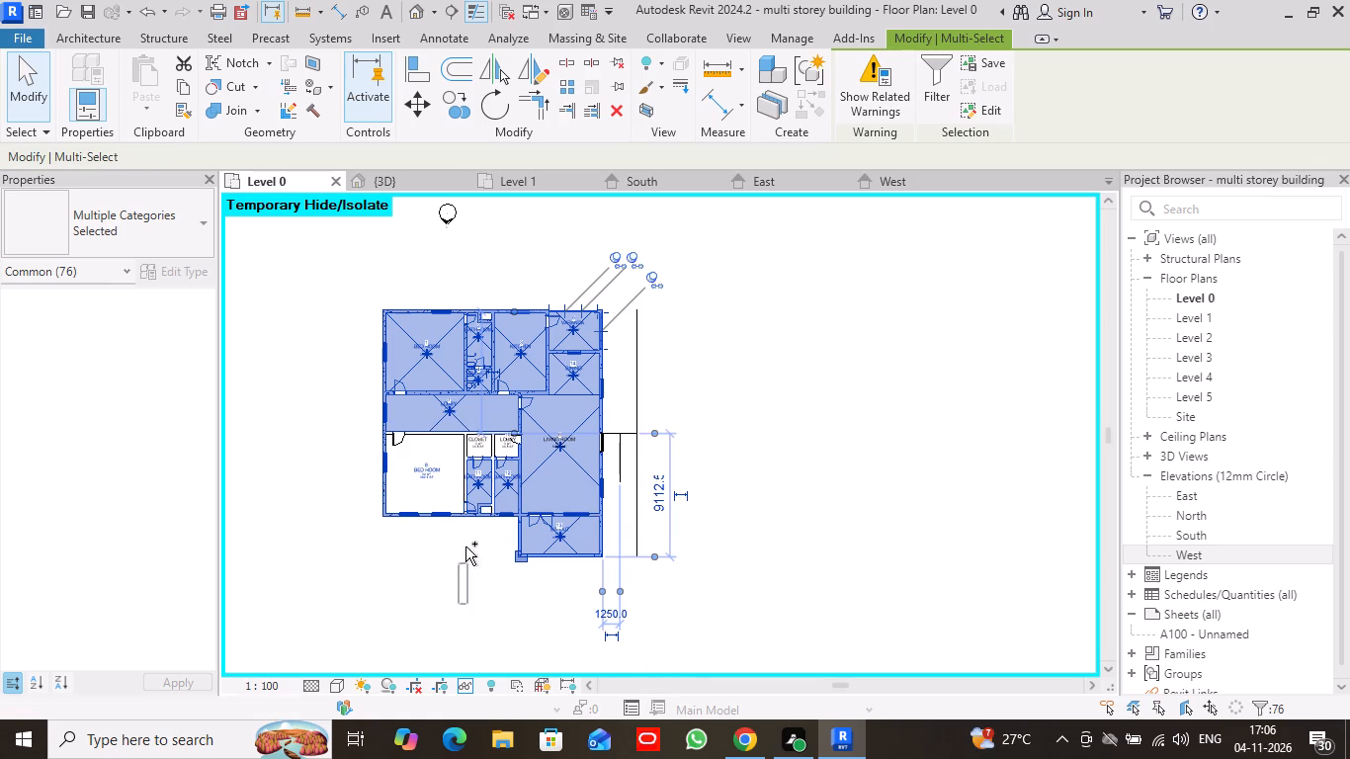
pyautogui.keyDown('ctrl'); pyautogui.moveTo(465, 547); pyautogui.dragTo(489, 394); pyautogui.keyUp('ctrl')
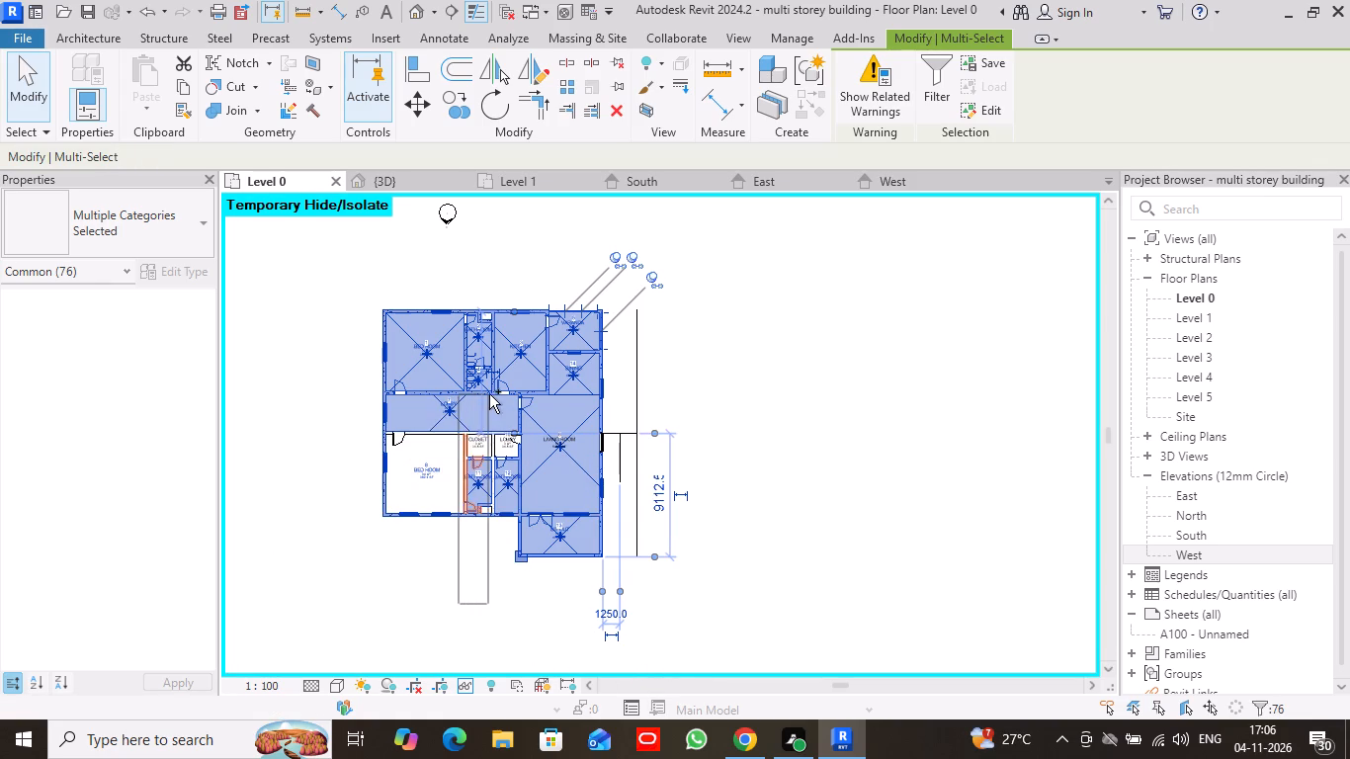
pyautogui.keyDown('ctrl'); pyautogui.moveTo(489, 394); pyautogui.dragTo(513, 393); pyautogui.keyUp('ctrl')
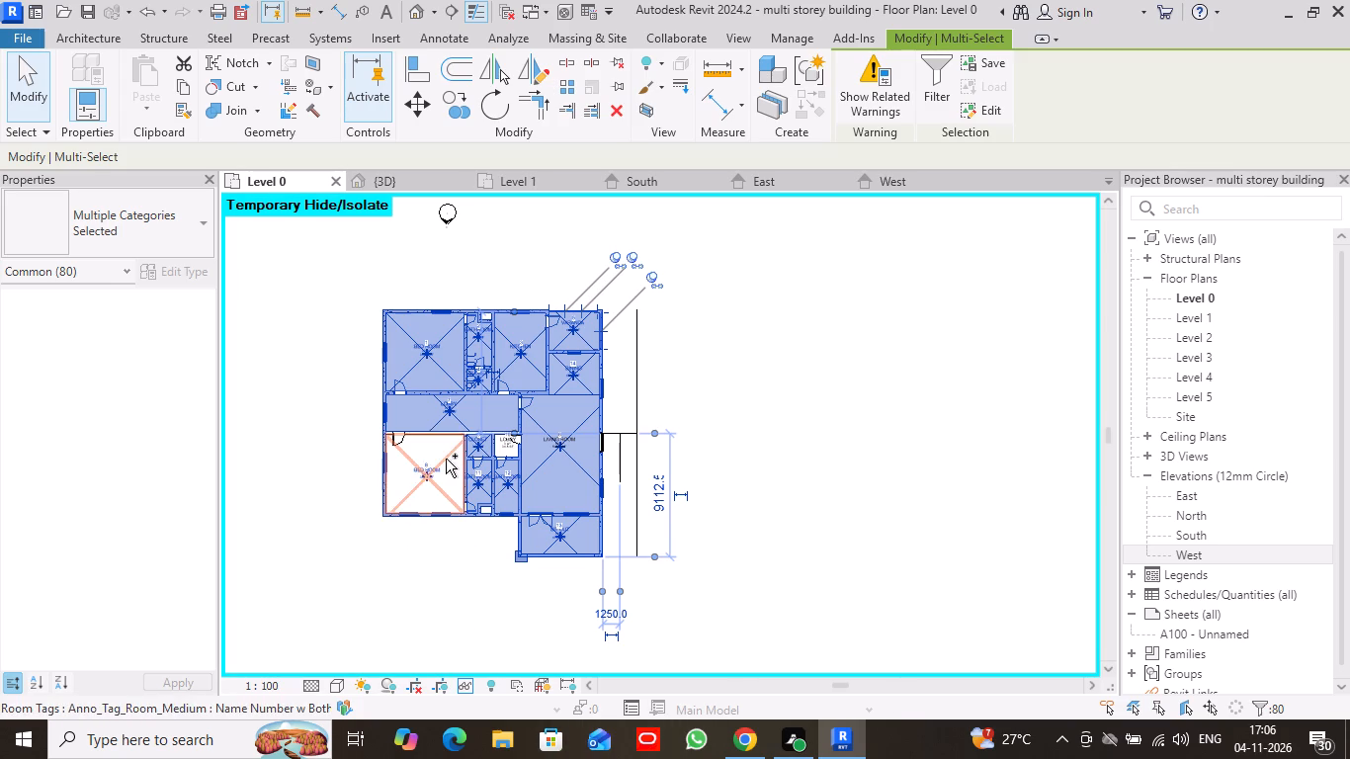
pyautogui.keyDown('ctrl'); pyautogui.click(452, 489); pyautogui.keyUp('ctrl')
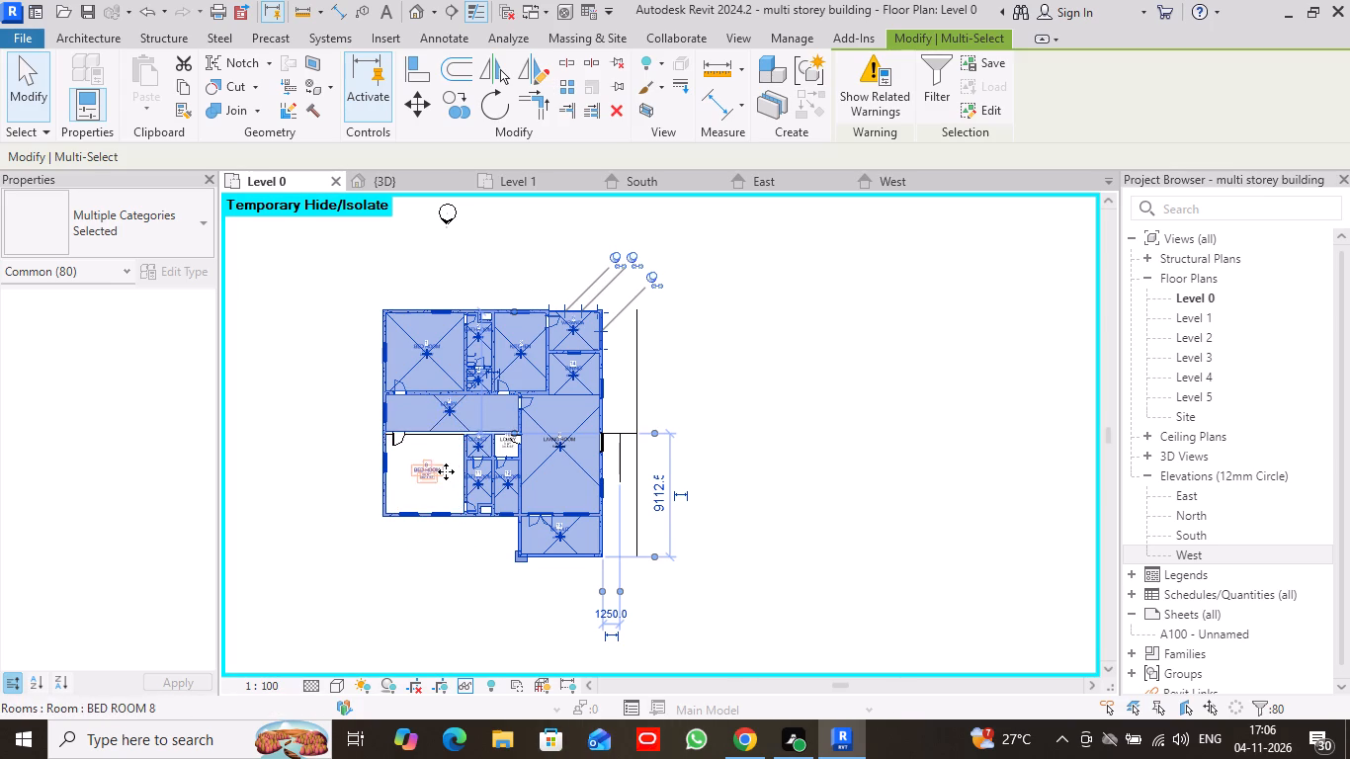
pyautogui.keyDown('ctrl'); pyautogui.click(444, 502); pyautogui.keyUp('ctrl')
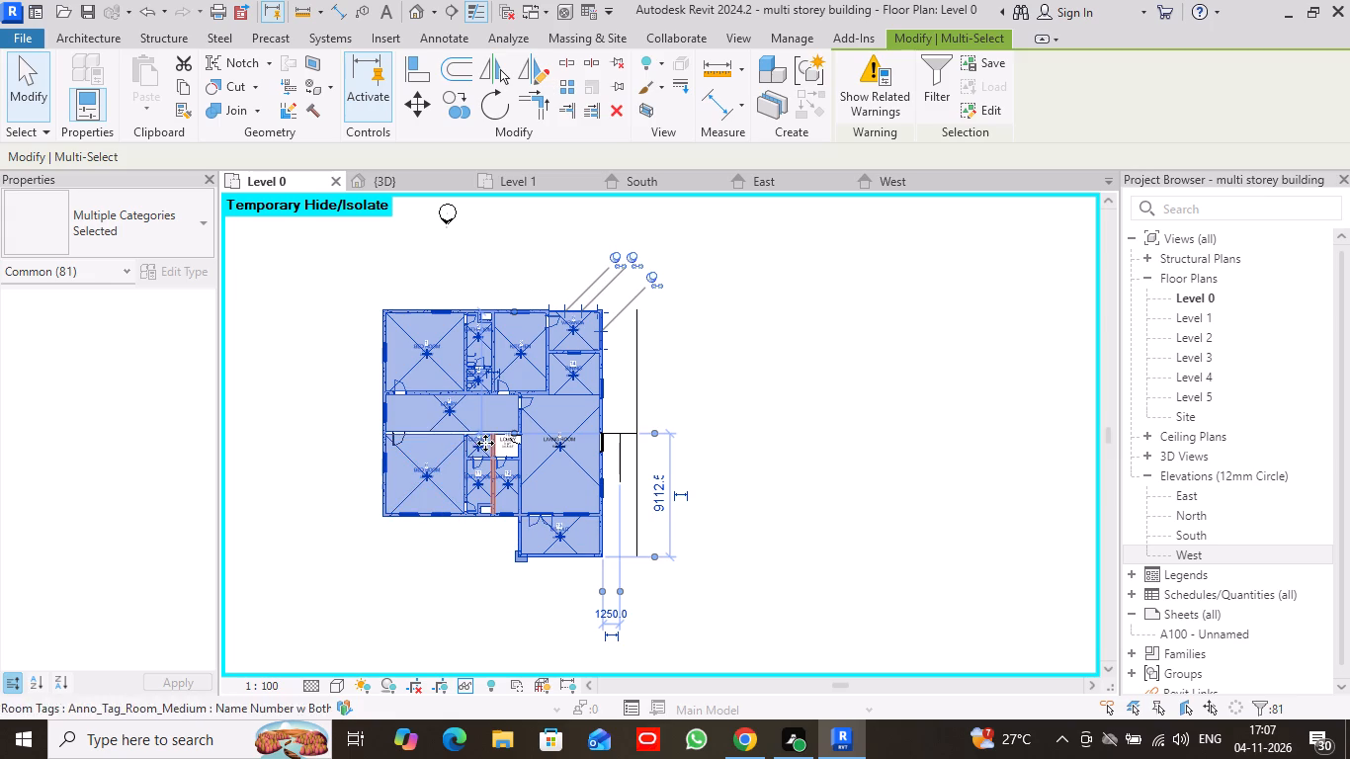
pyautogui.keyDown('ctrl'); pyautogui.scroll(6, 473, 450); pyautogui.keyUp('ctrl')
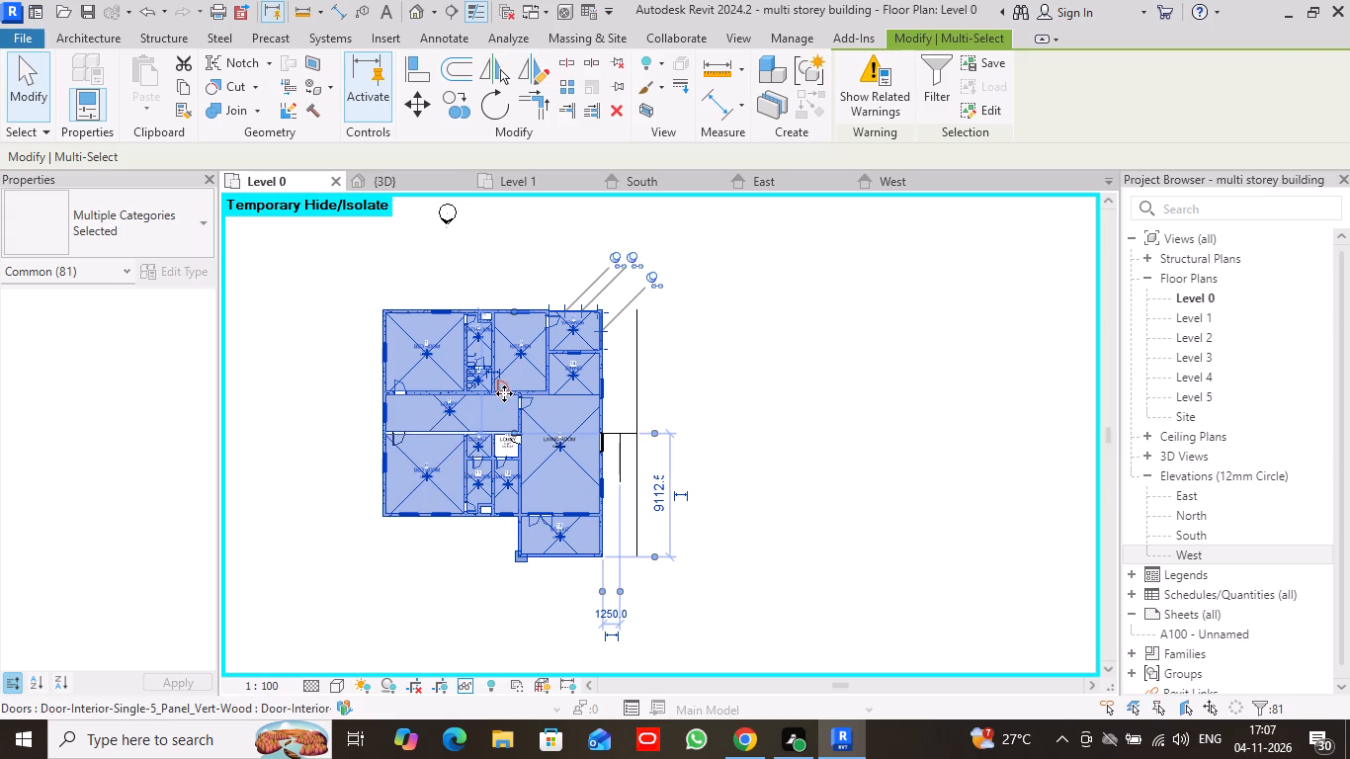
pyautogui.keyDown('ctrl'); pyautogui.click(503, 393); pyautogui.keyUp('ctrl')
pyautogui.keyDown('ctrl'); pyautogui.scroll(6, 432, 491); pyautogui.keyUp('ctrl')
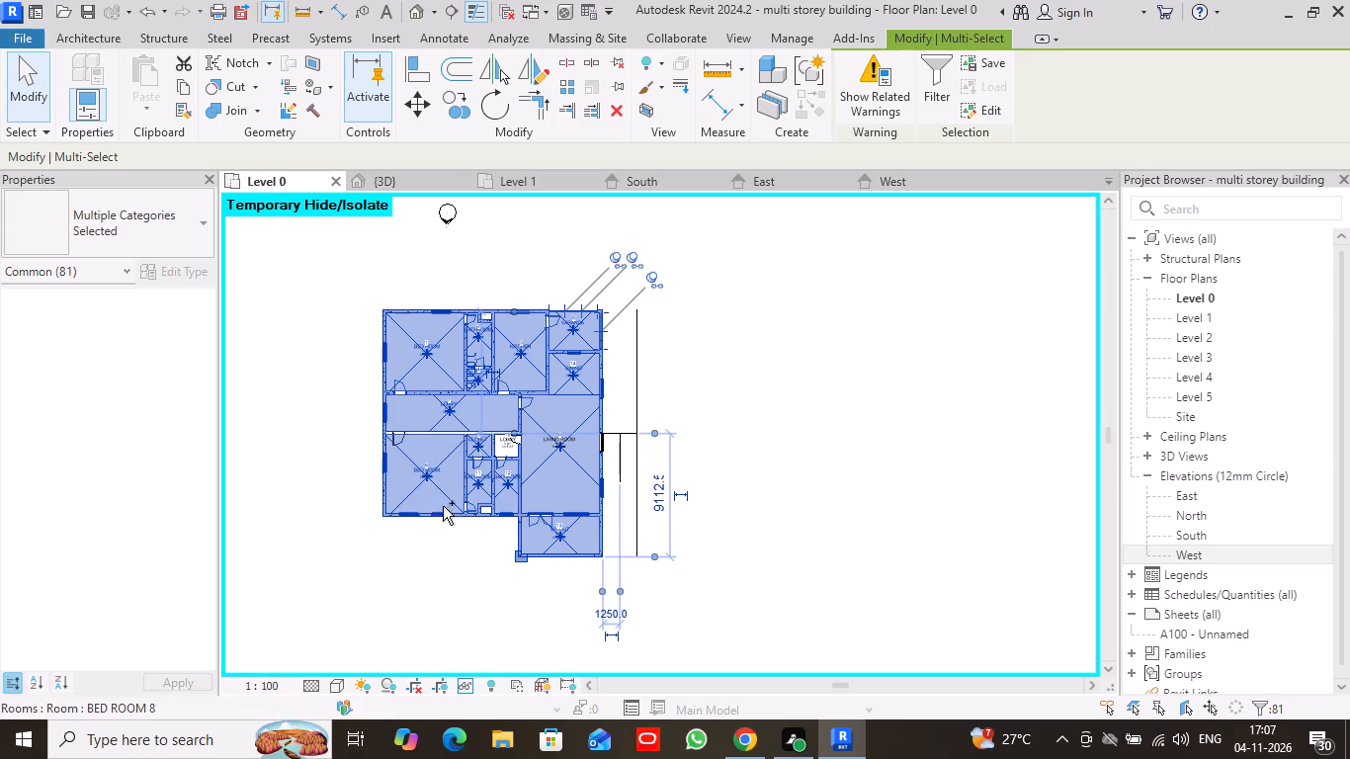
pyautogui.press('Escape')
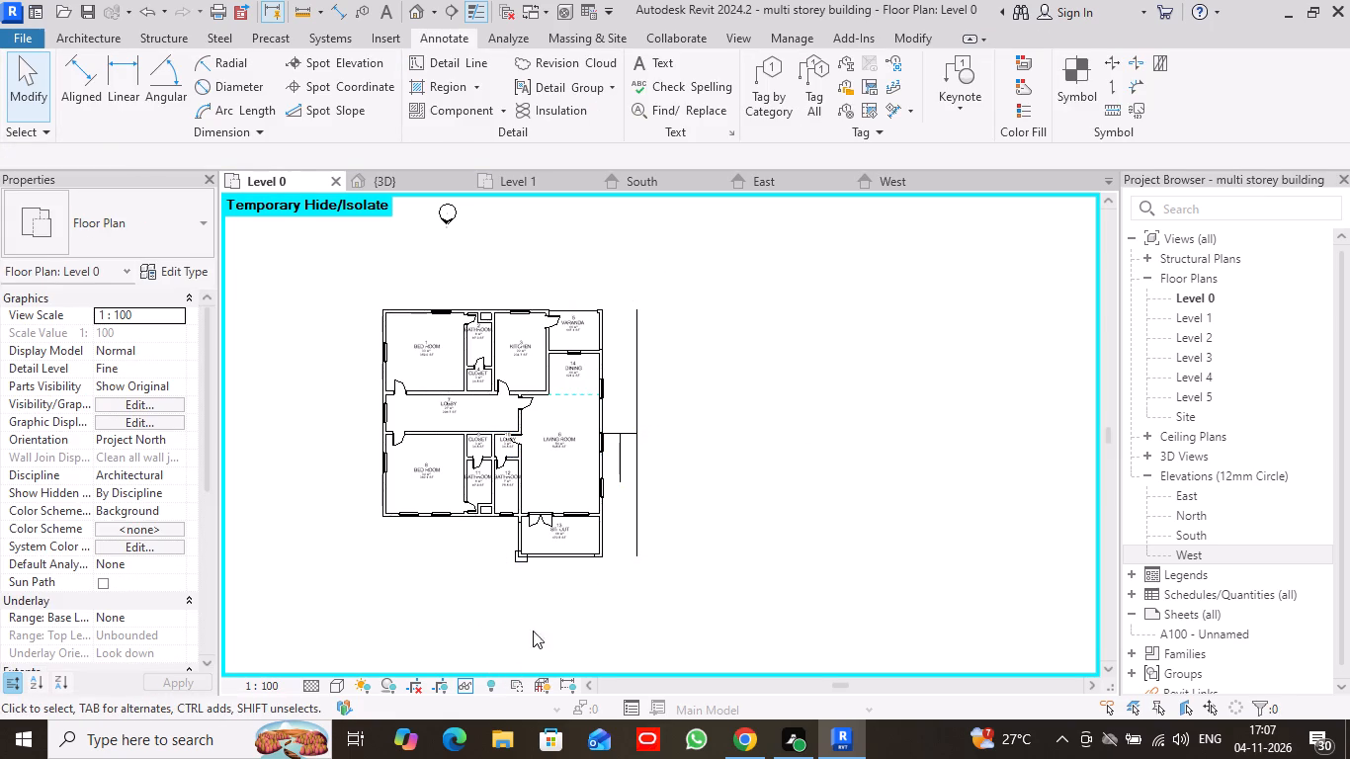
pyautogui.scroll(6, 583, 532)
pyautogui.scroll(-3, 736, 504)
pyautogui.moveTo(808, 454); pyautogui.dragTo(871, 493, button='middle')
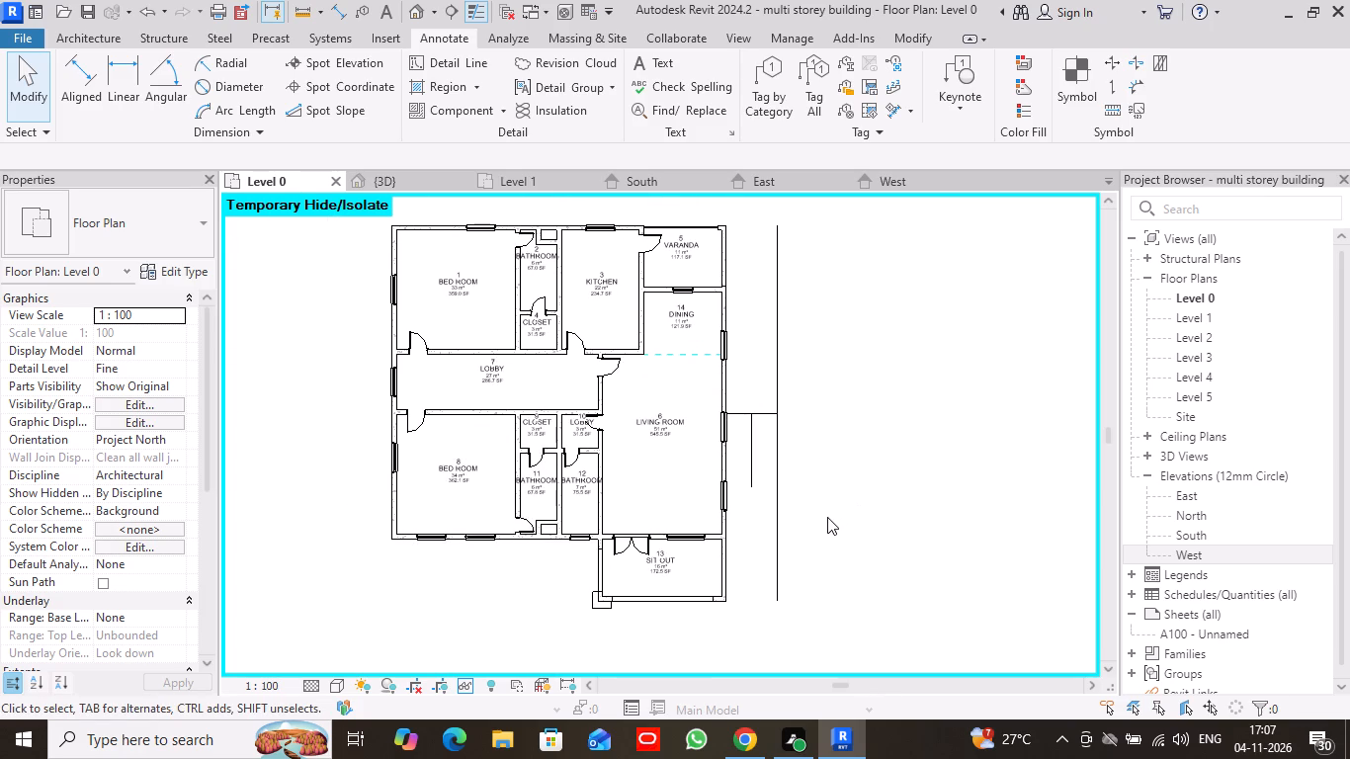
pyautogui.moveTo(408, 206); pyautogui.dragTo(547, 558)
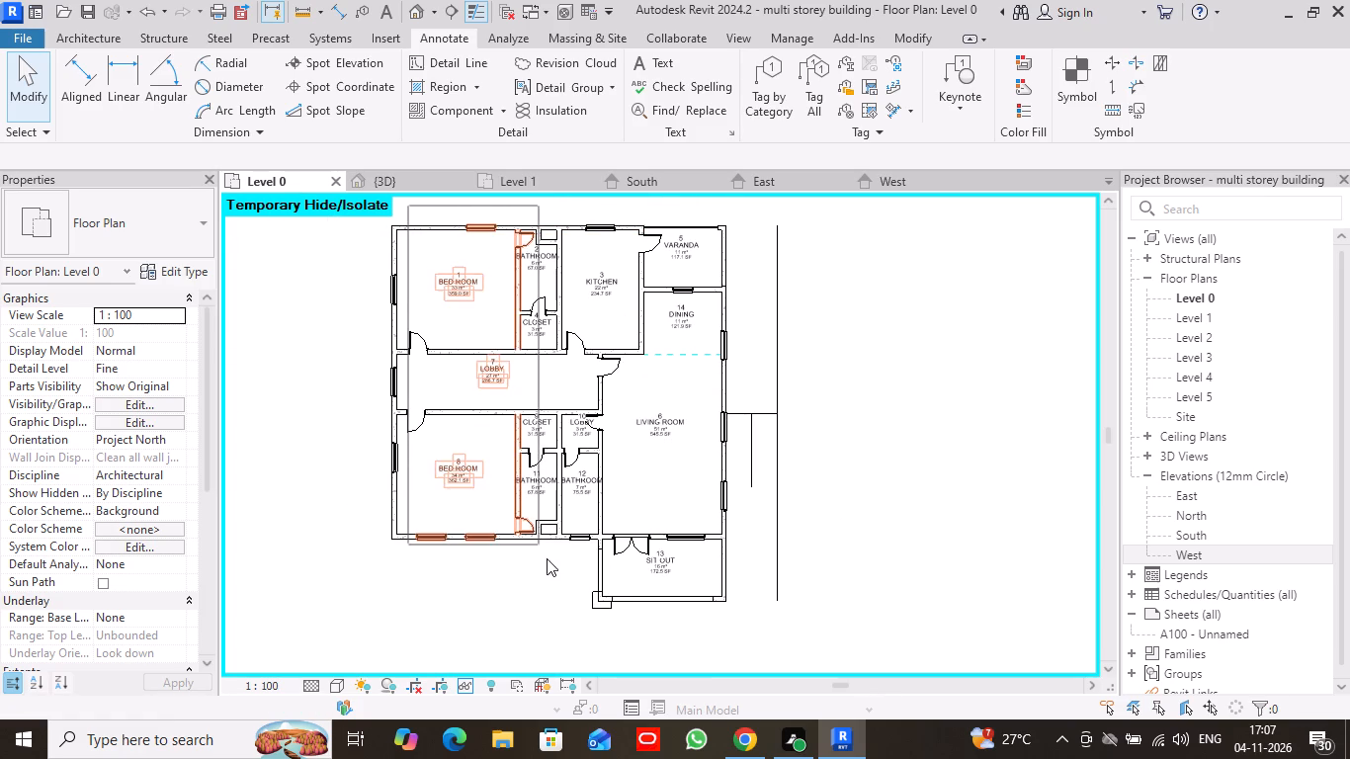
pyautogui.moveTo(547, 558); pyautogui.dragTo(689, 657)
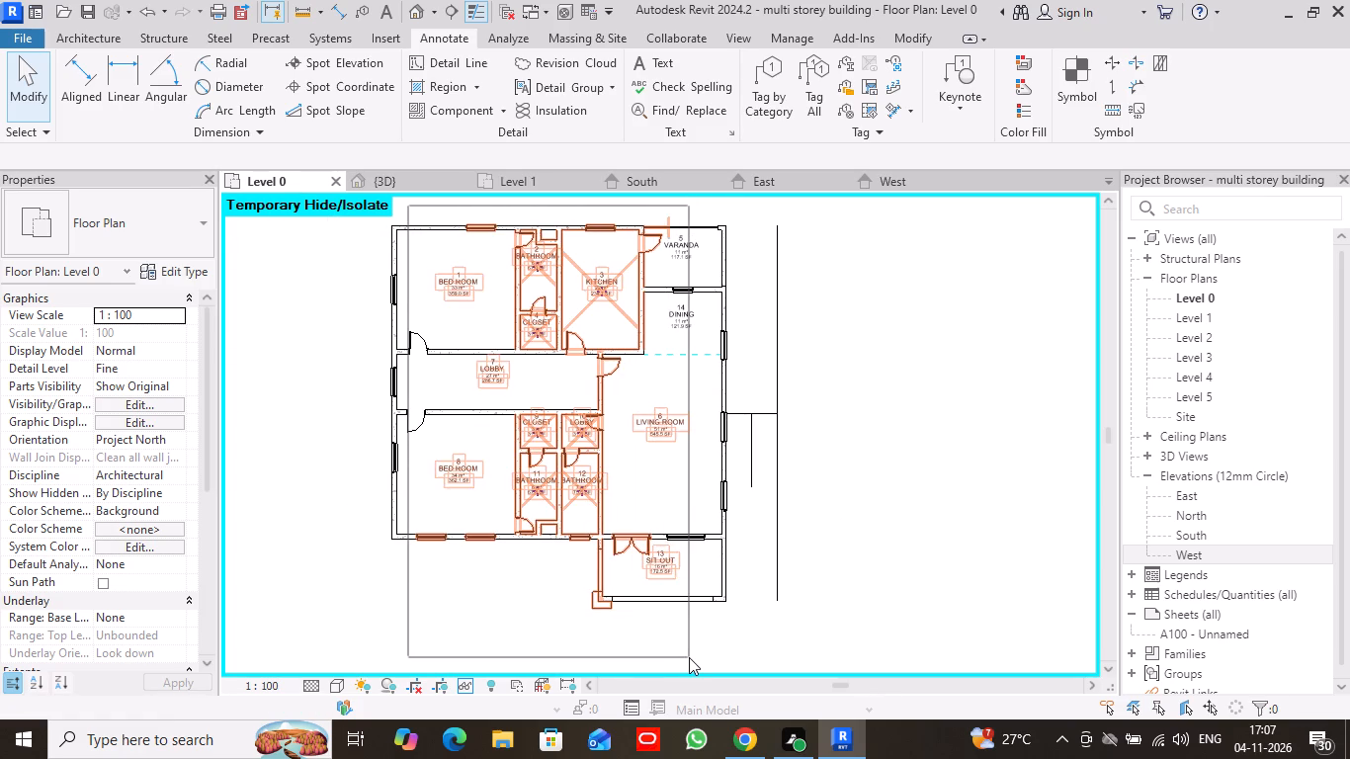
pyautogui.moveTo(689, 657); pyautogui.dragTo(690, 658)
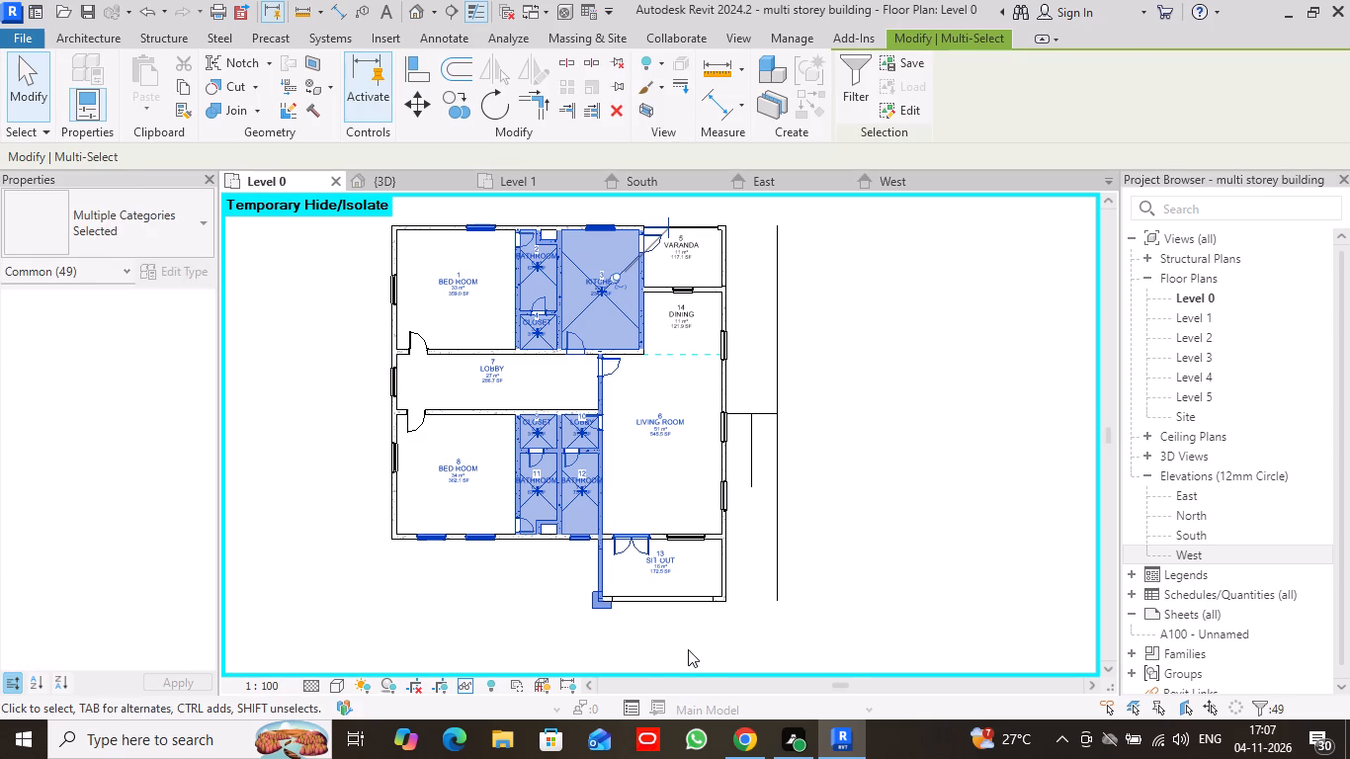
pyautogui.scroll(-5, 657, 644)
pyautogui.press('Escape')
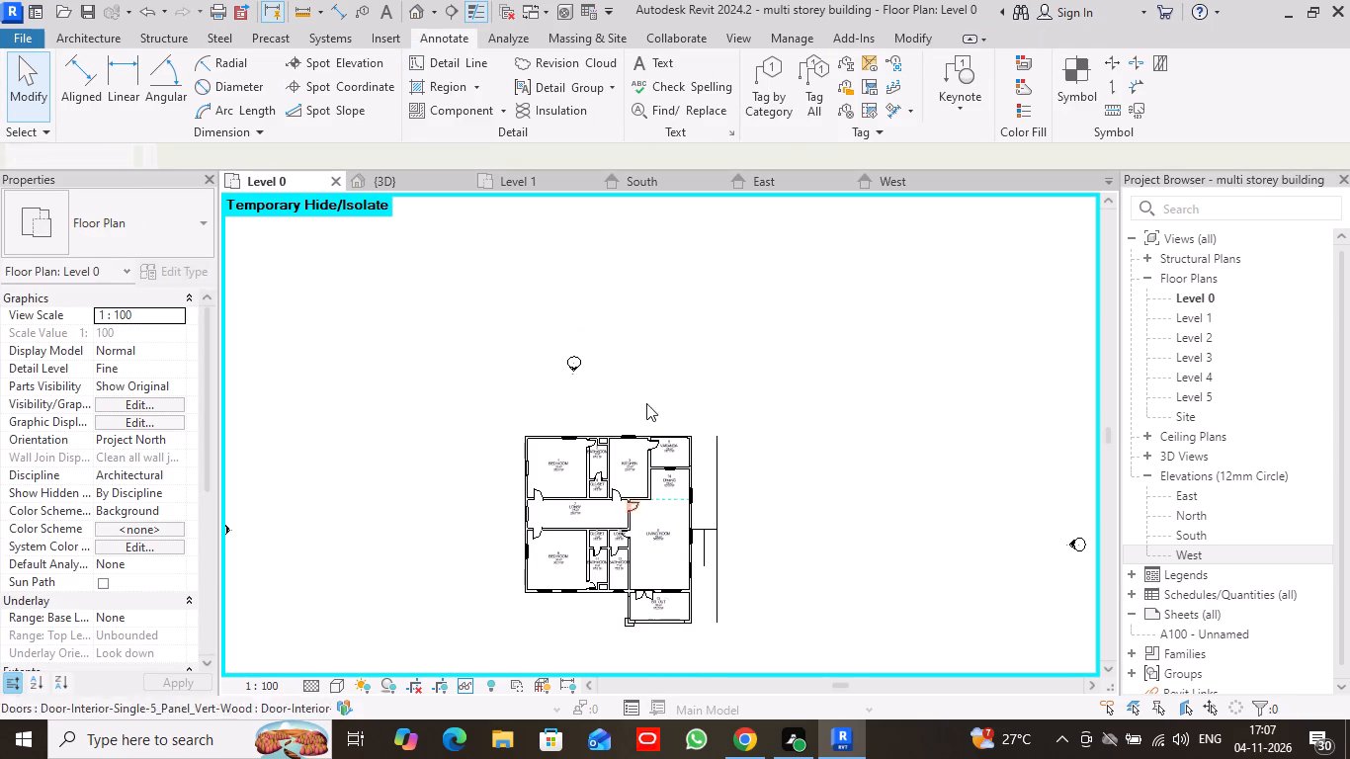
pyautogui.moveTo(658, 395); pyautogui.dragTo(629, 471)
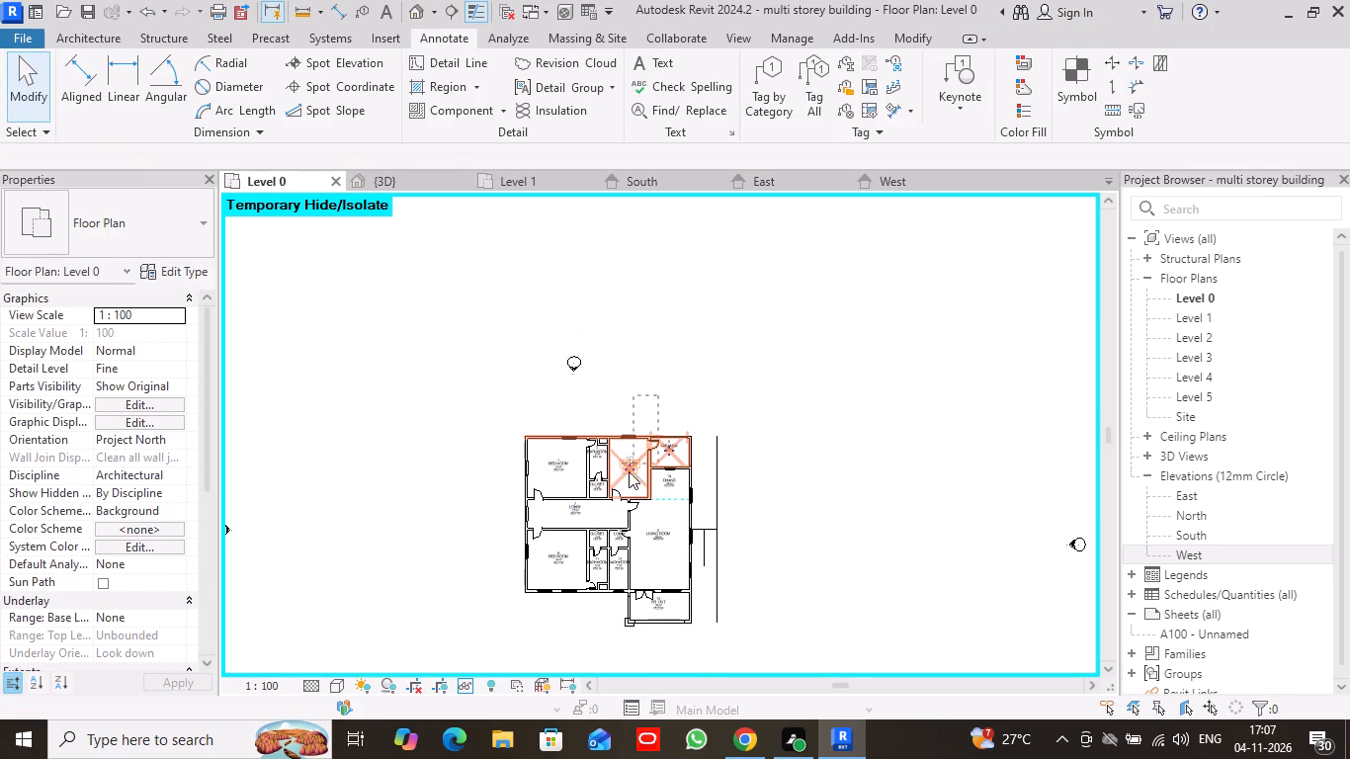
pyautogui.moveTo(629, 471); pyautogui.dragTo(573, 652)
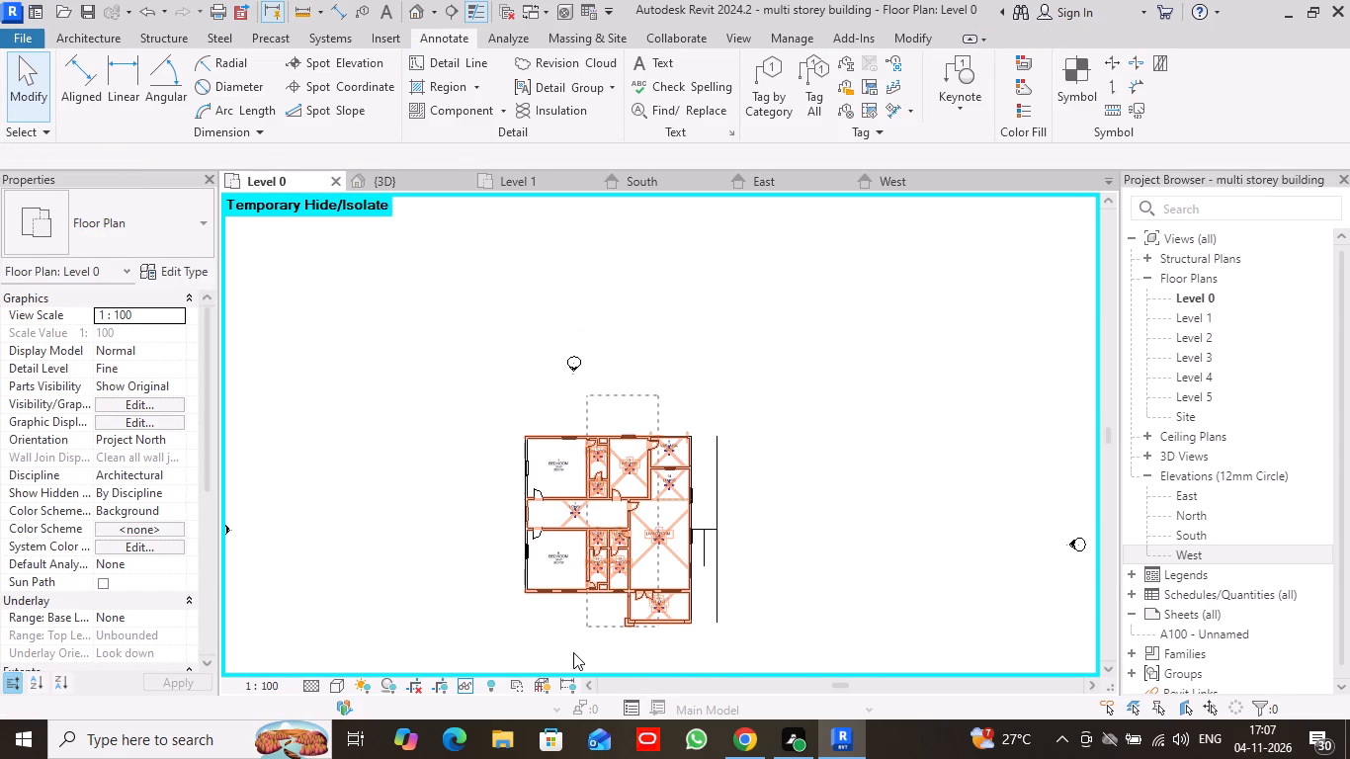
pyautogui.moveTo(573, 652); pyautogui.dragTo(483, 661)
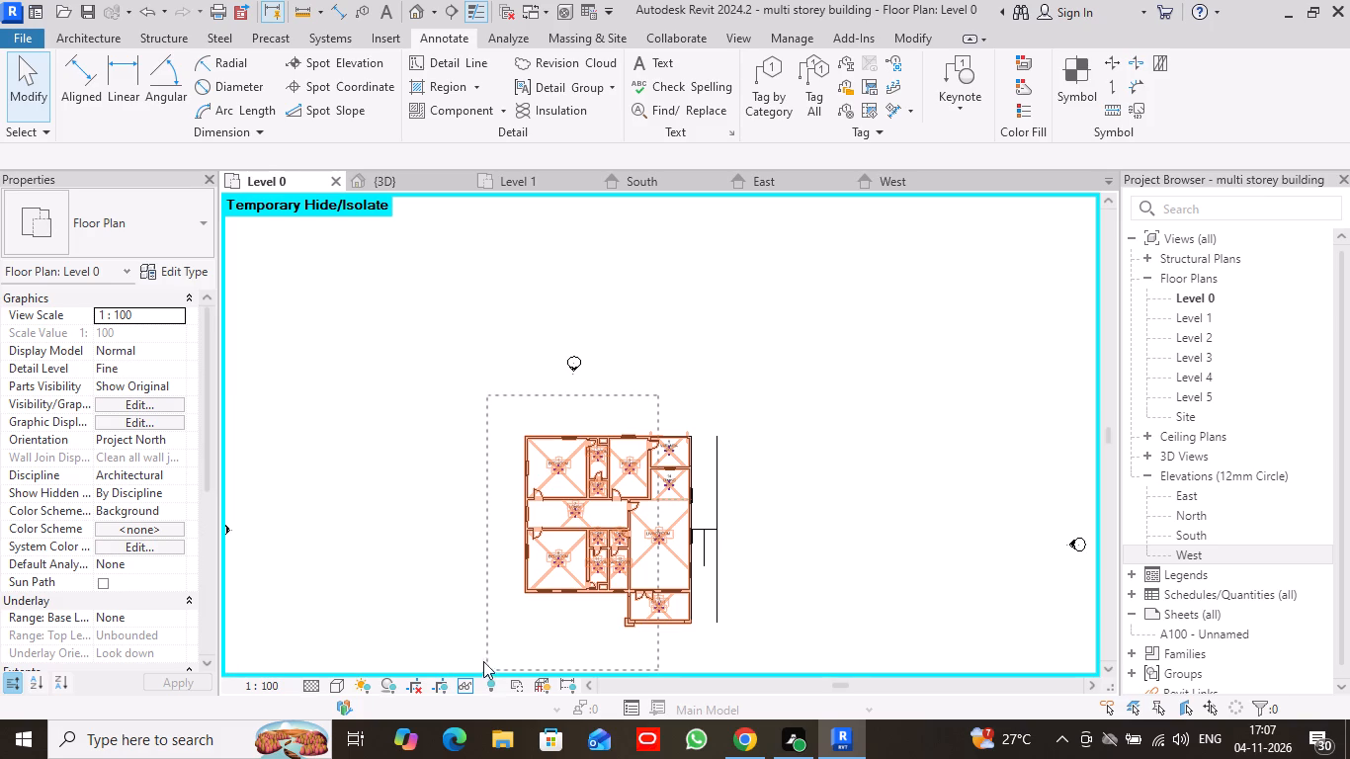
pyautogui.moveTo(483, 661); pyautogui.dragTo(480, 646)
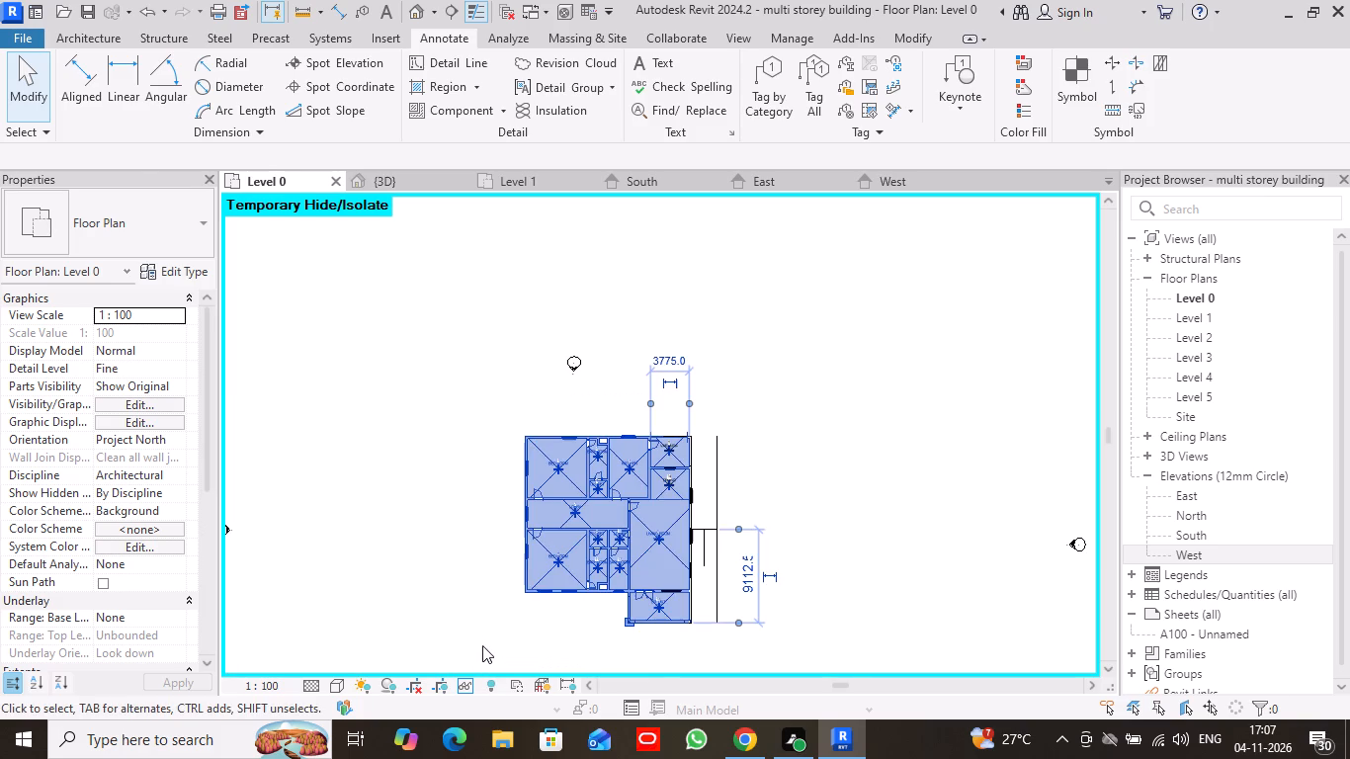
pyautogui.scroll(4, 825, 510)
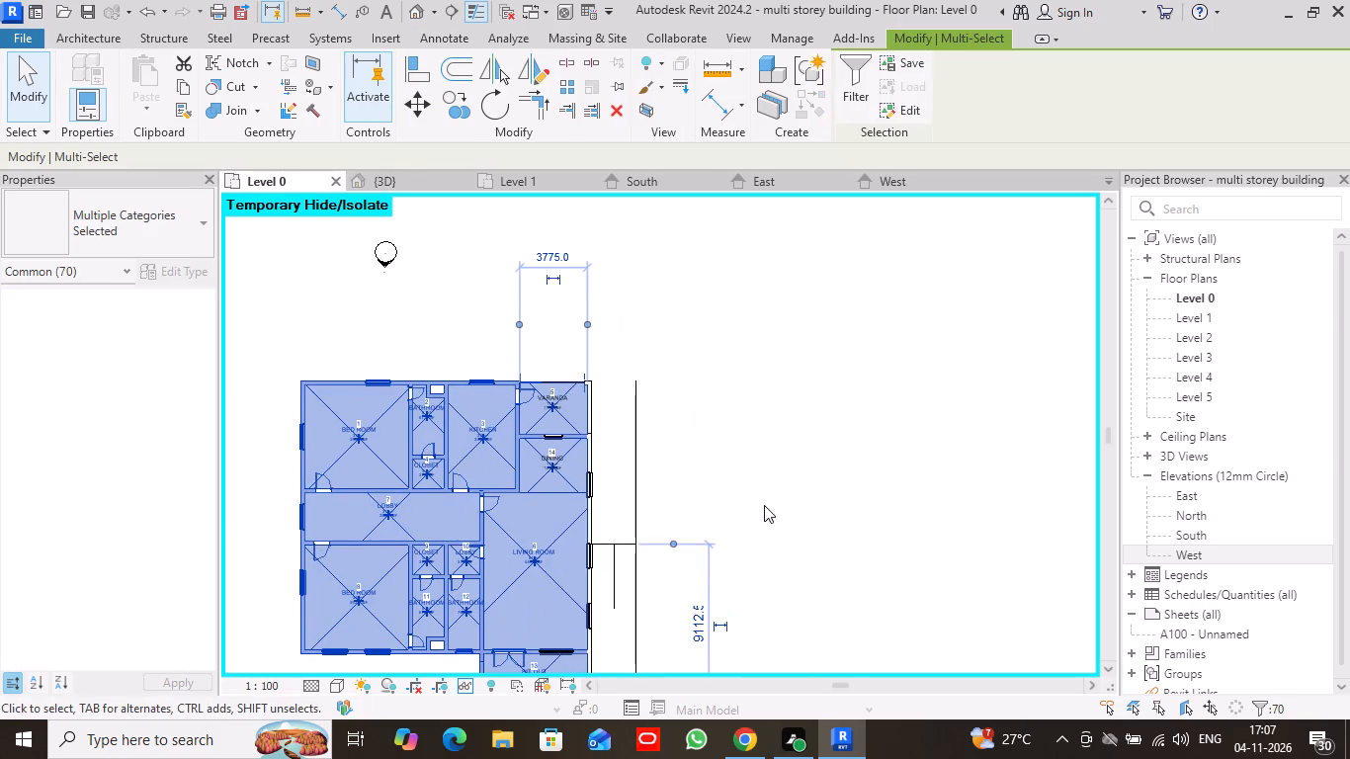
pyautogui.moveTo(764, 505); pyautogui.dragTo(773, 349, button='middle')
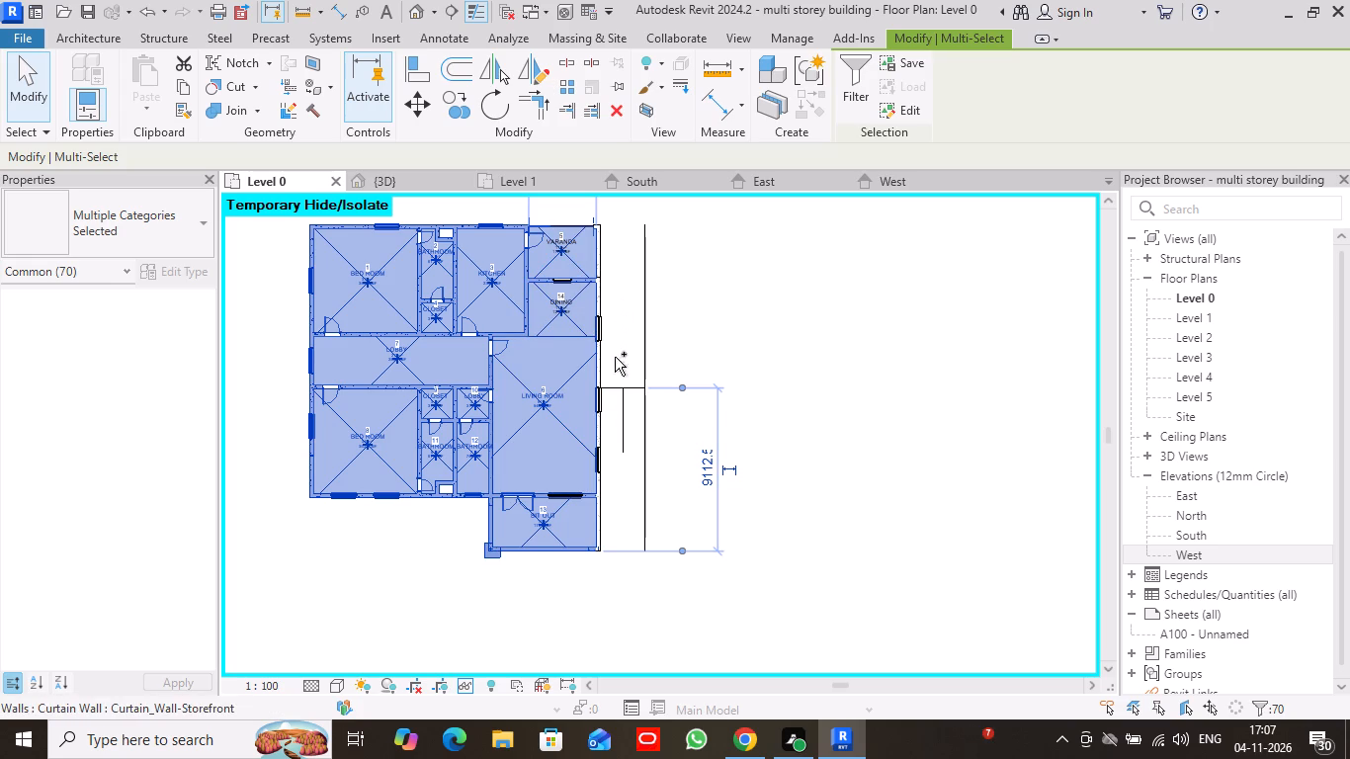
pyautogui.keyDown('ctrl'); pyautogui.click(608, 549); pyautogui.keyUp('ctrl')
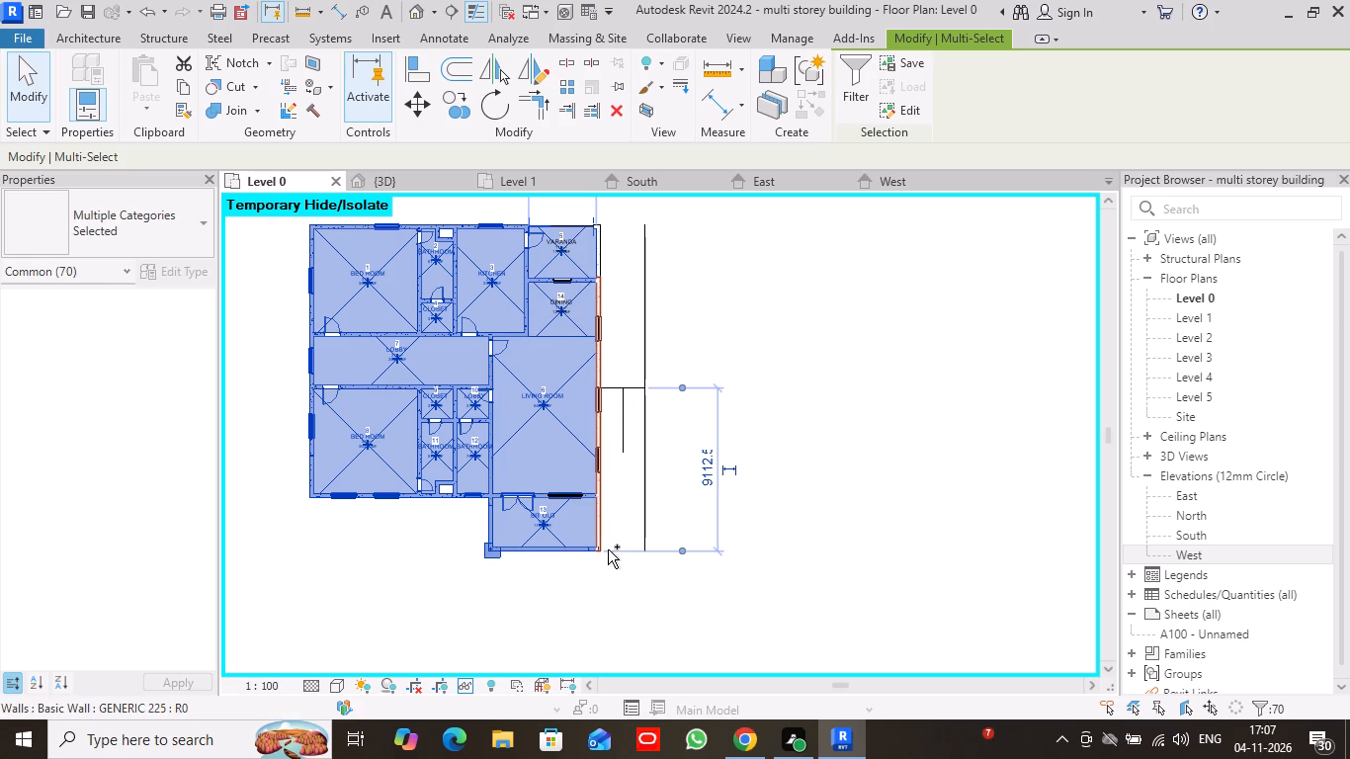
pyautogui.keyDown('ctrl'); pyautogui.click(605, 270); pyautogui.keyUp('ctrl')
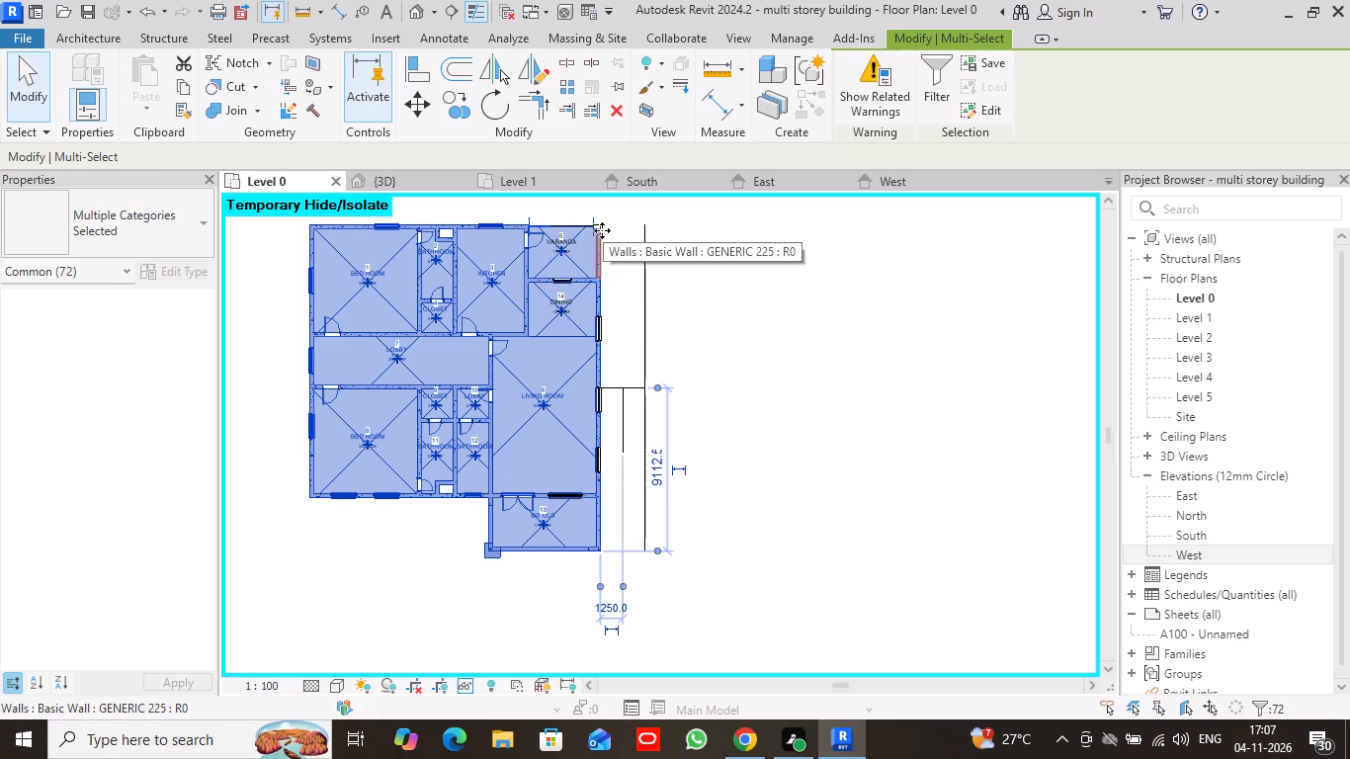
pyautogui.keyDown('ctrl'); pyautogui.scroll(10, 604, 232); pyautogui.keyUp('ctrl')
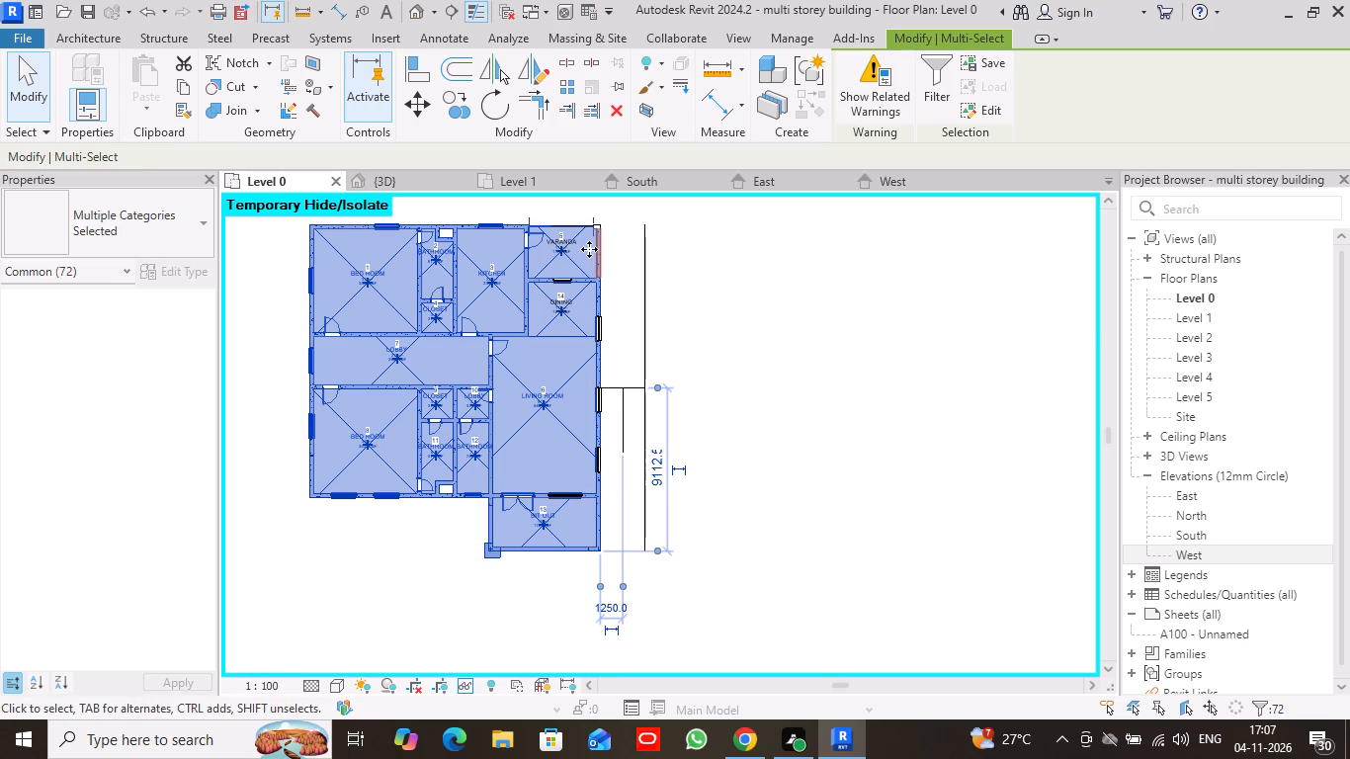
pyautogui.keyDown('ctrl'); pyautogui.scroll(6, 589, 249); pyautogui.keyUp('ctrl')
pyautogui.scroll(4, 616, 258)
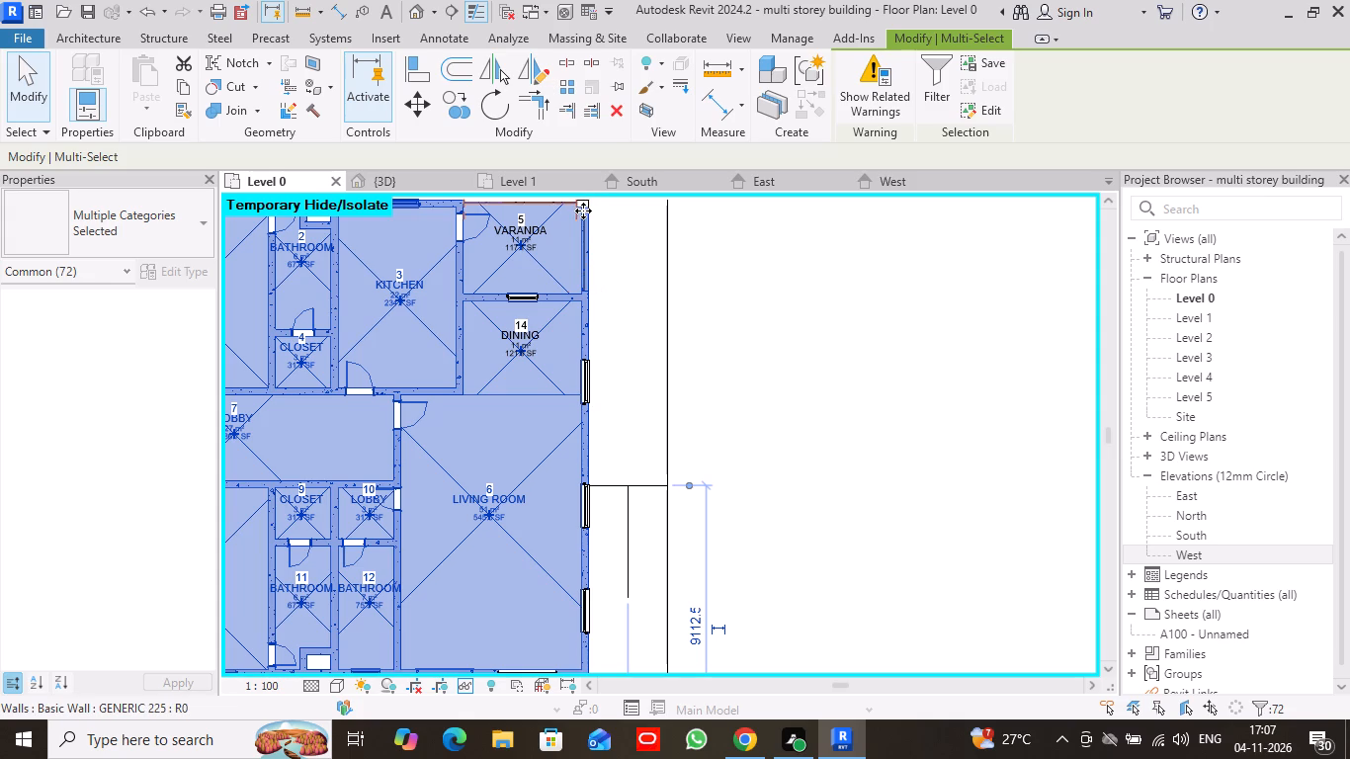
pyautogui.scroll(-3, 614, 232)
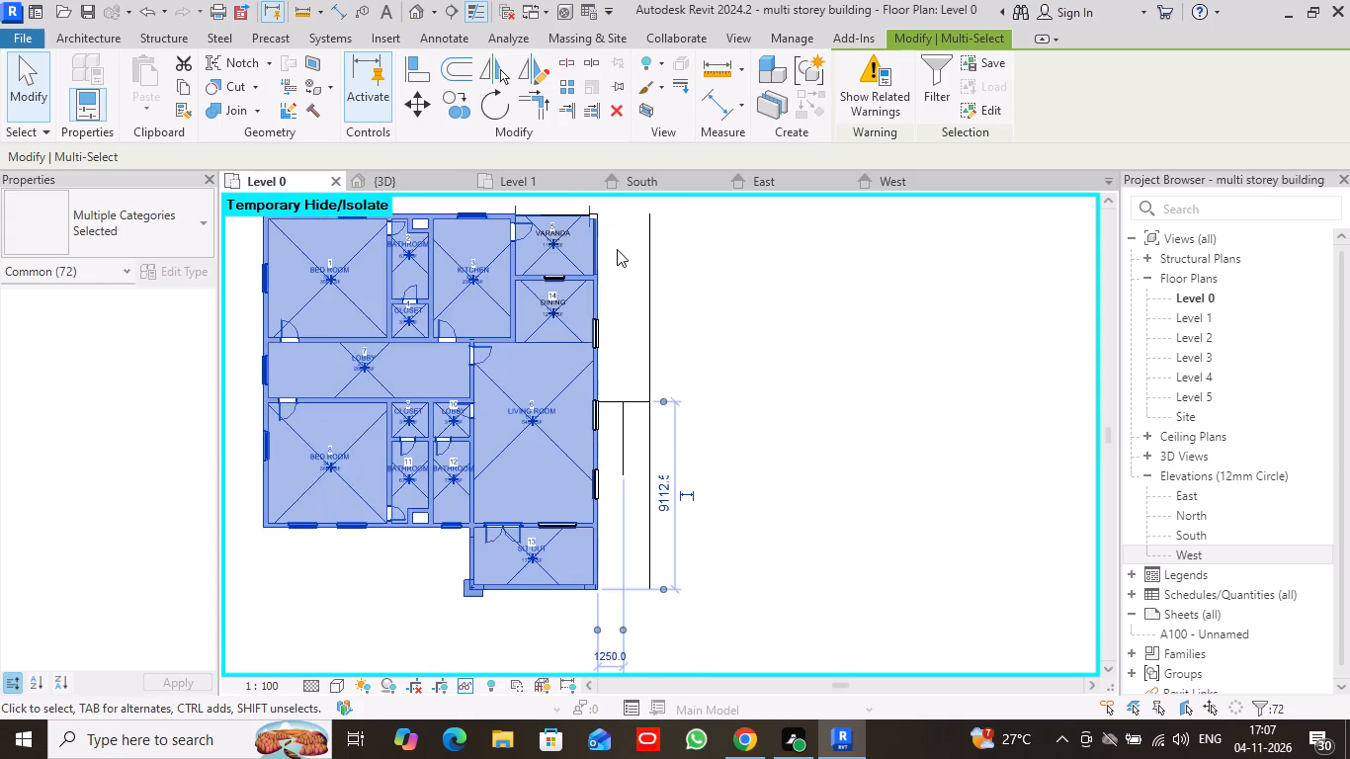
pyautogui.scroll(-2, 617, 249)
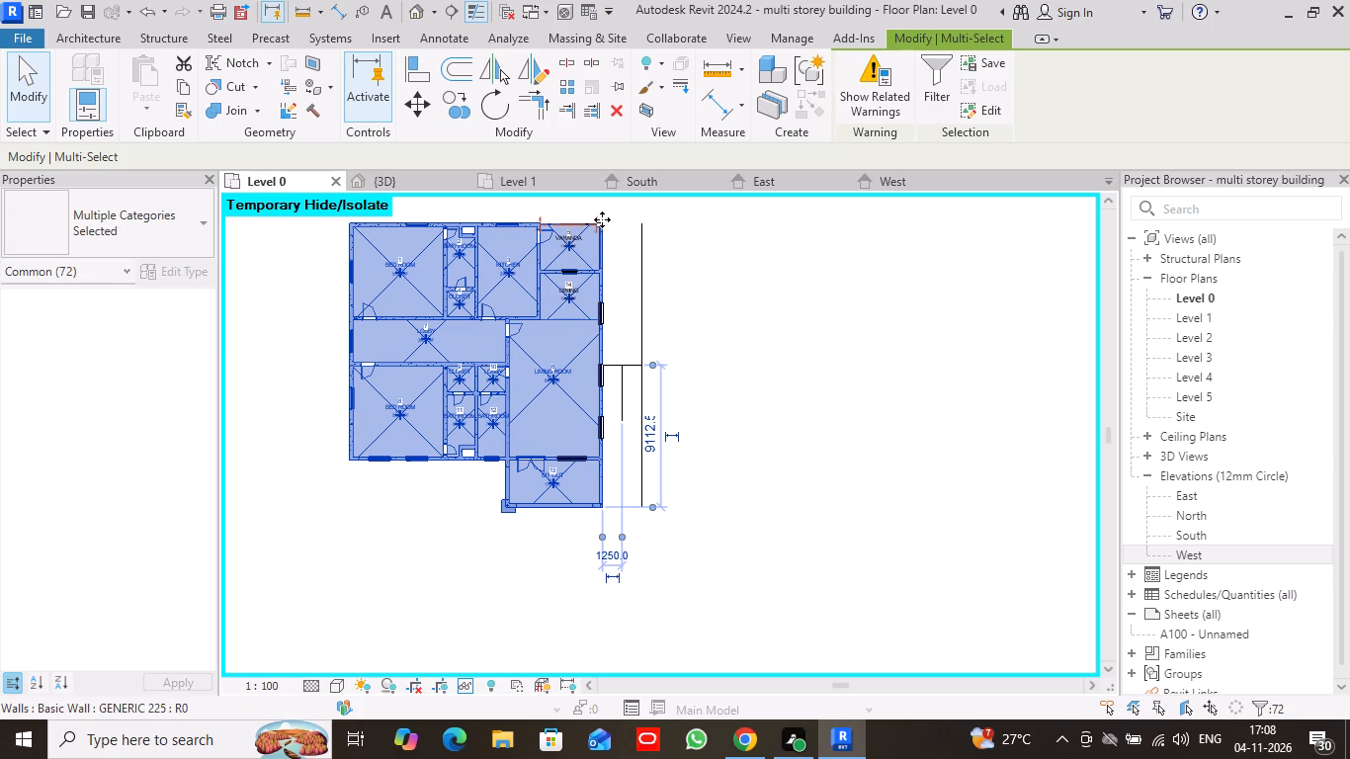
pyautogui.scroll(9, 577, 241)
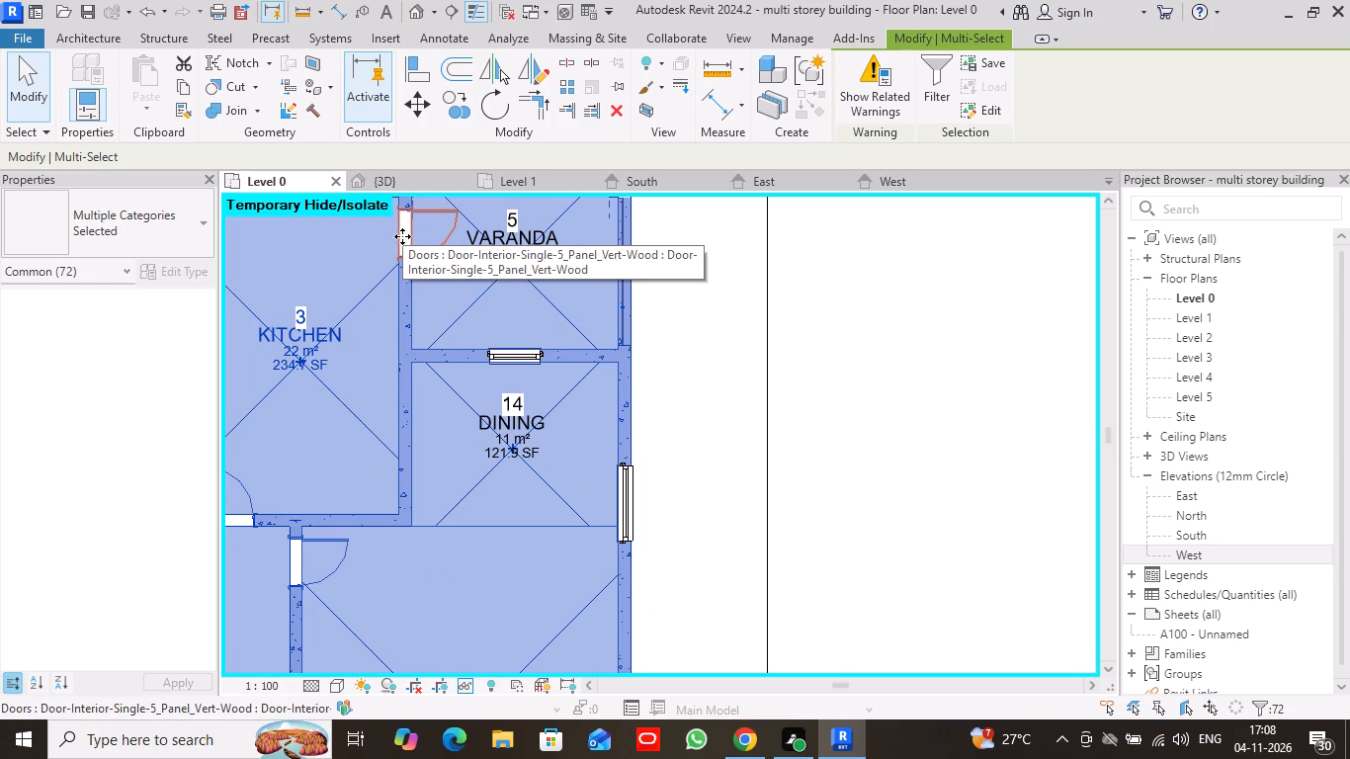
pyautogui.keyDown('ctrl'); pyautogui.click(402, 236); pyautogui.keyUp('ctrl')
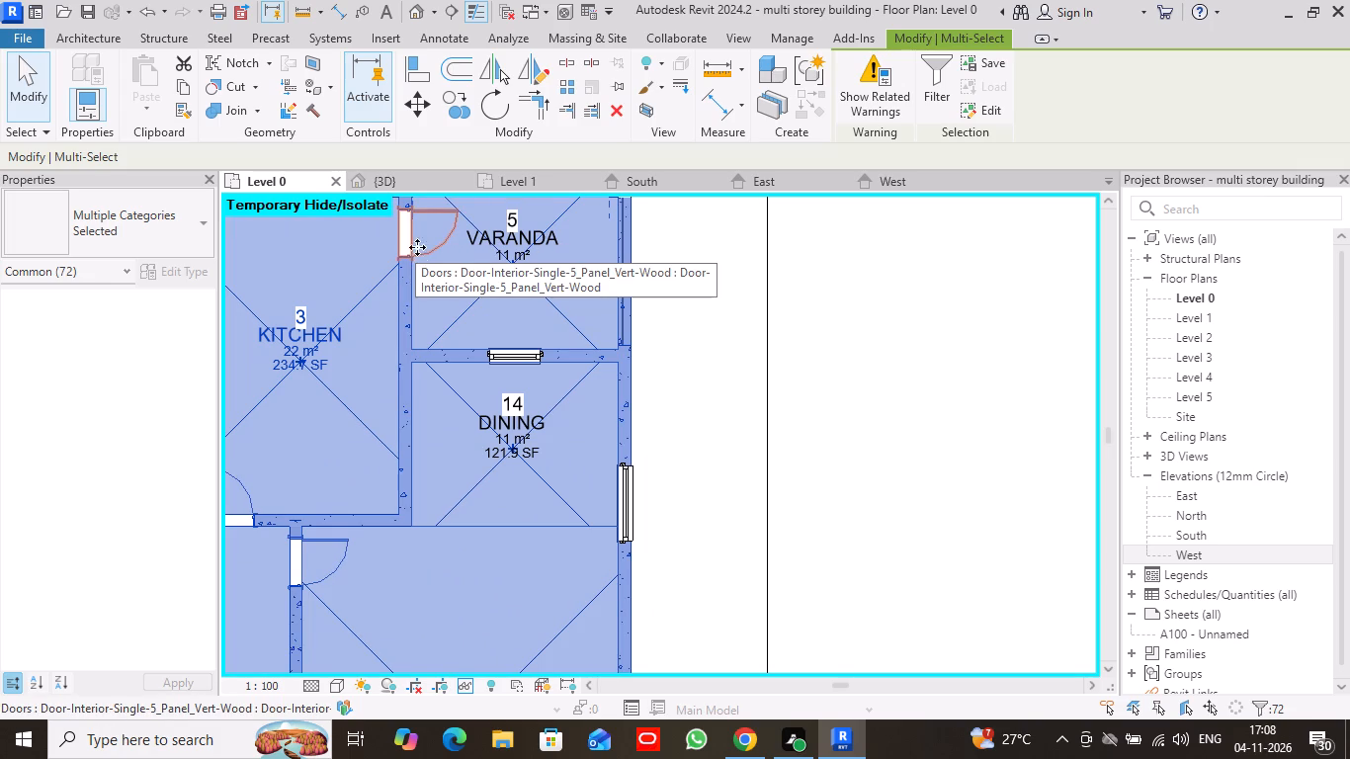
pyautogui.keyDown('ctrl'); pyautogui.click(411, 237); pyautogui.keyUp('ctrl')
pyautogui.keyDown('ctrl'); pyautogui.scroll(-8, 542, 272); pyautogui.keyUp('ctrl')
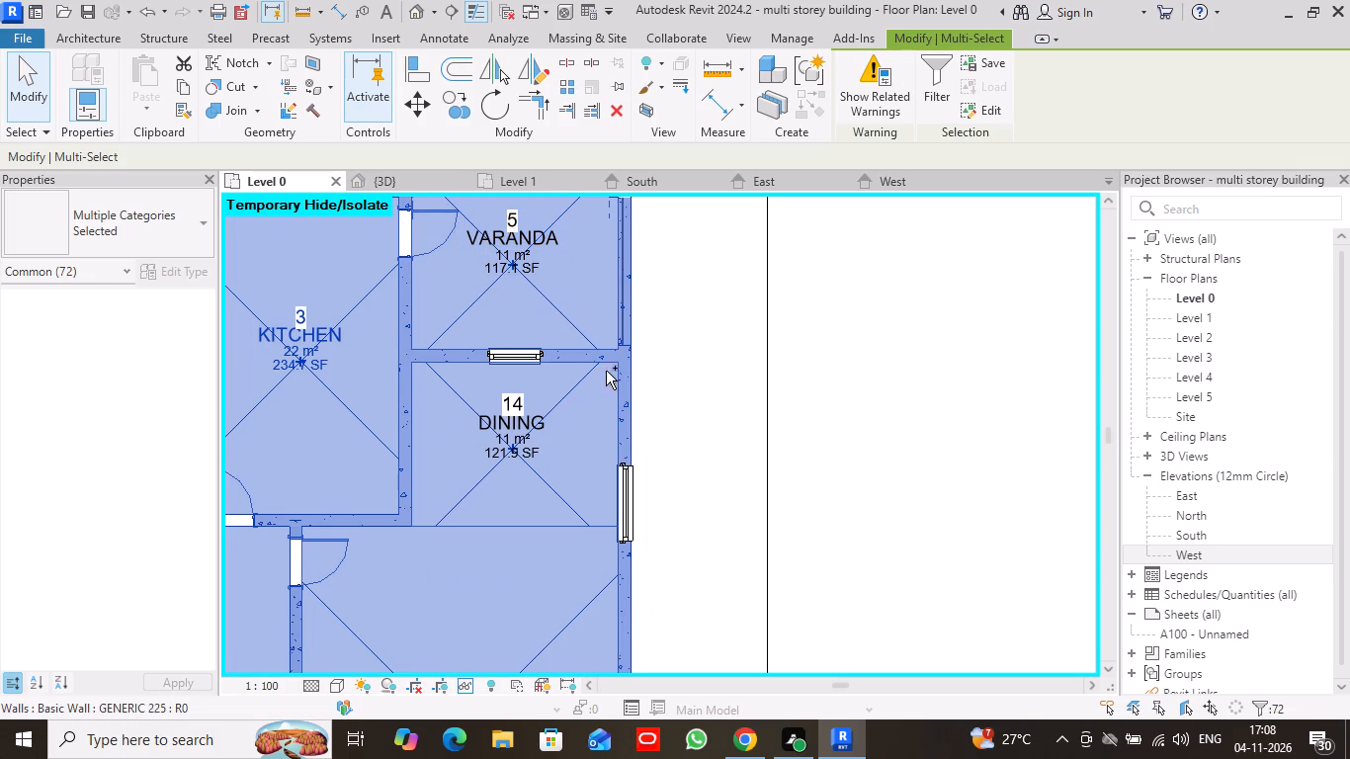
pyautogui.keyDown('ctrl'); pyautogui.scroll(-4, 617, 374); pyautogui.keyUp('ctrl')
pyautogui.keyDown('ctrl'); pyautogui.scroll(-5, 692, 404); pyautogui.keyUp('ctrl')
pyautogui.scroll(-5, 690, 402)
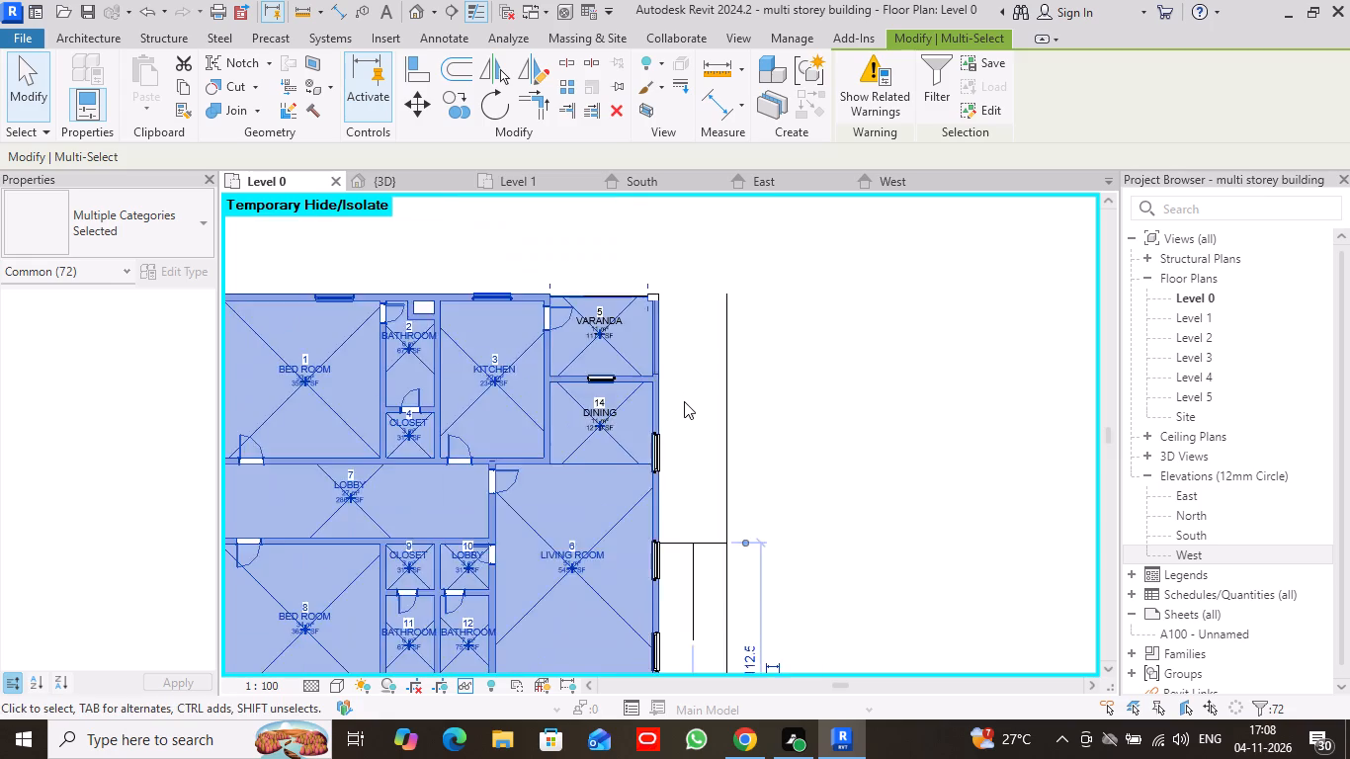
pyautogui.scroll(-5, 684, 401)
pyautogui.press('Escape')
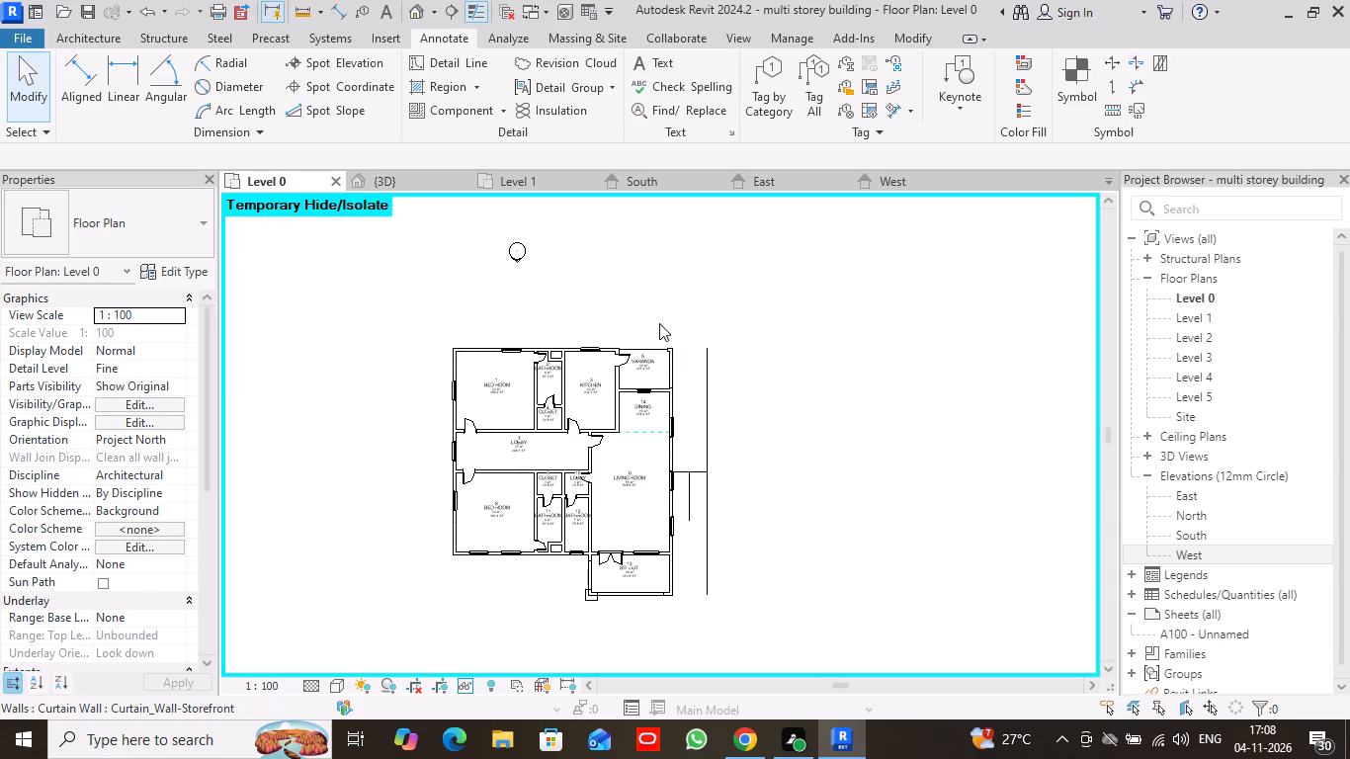
# Mirror a copy of the whole Level 0 building layout to the east, drawing the vertical axis along the short detail line, and clear the selection.
pyautogui.moveTo(407, 308); pyautogui.dragTo(511, 504)
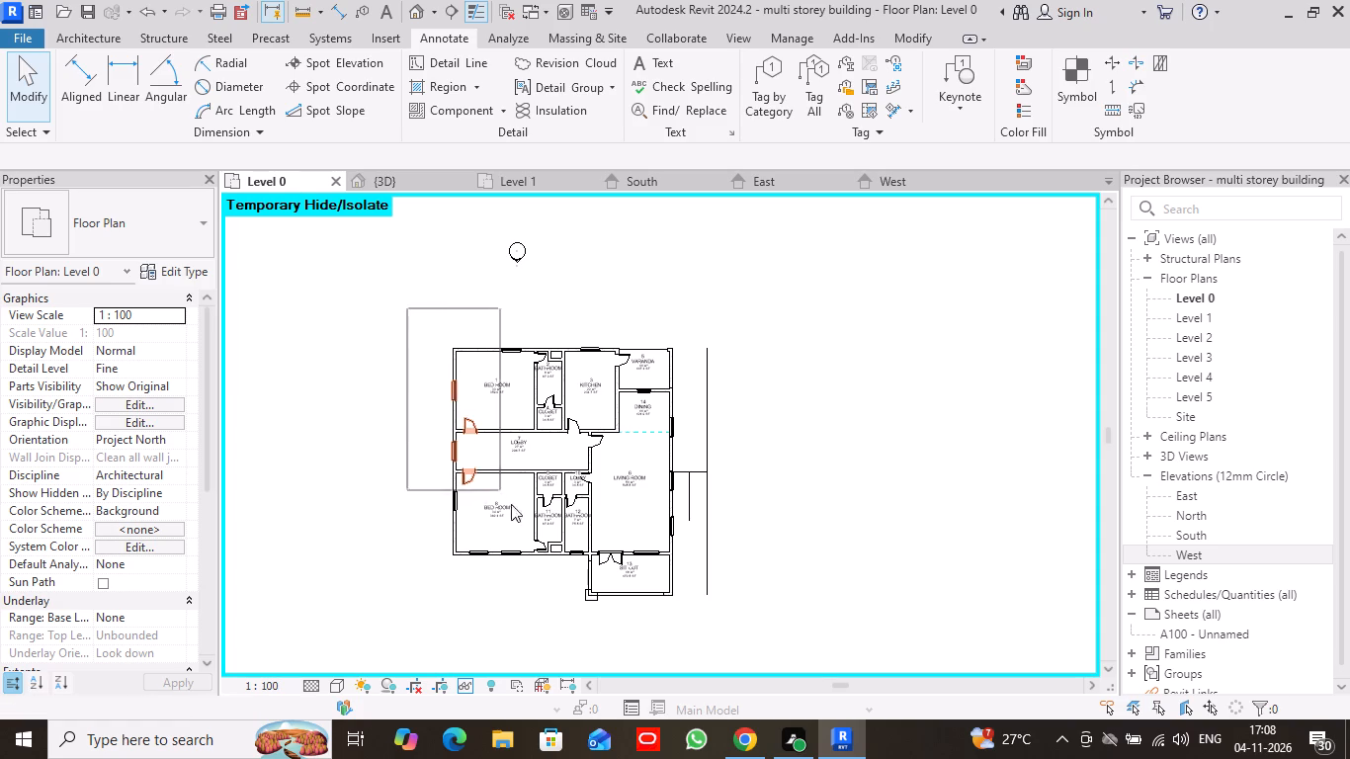
pyautogui.moveTo(511, 504); pyautogui.dragTo(699, 677)
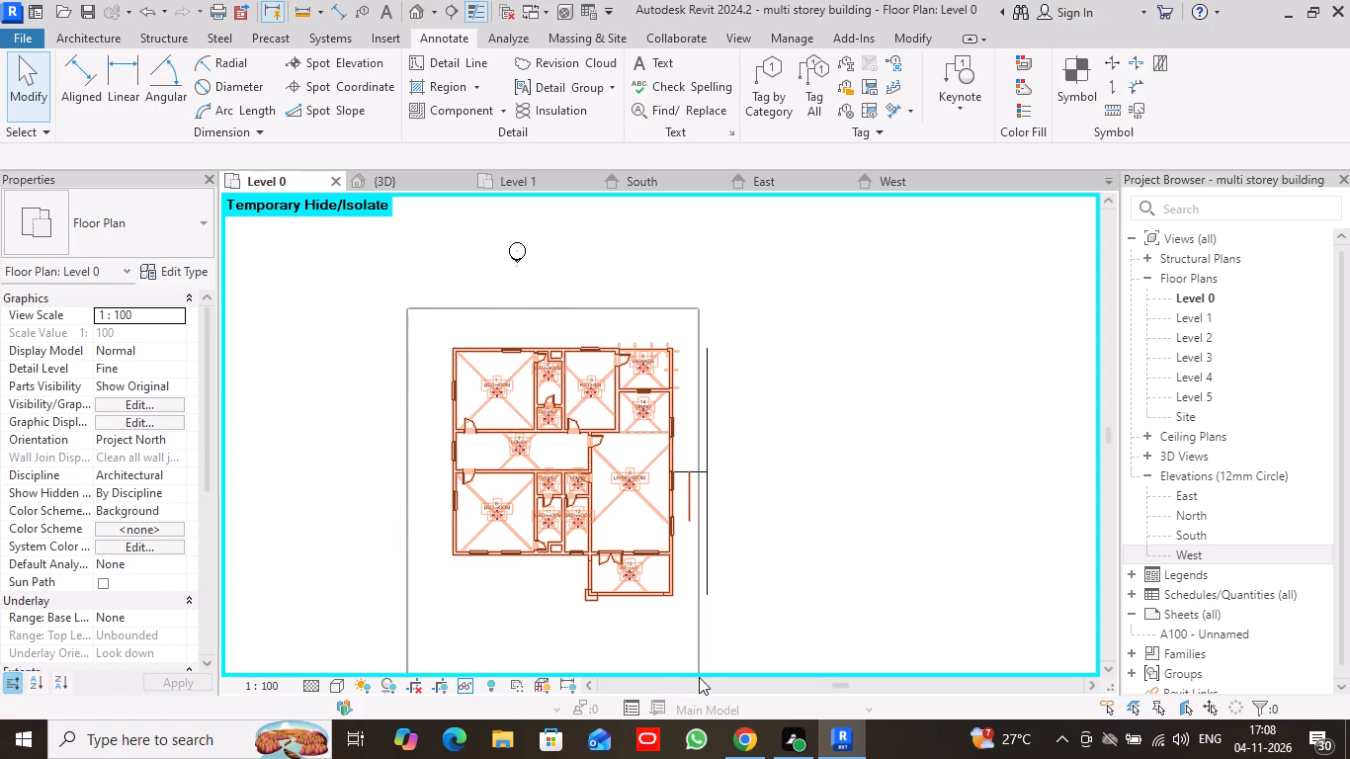
pyautogui.moveTo(699, 677); pyautogui.dragTo(670, 692)
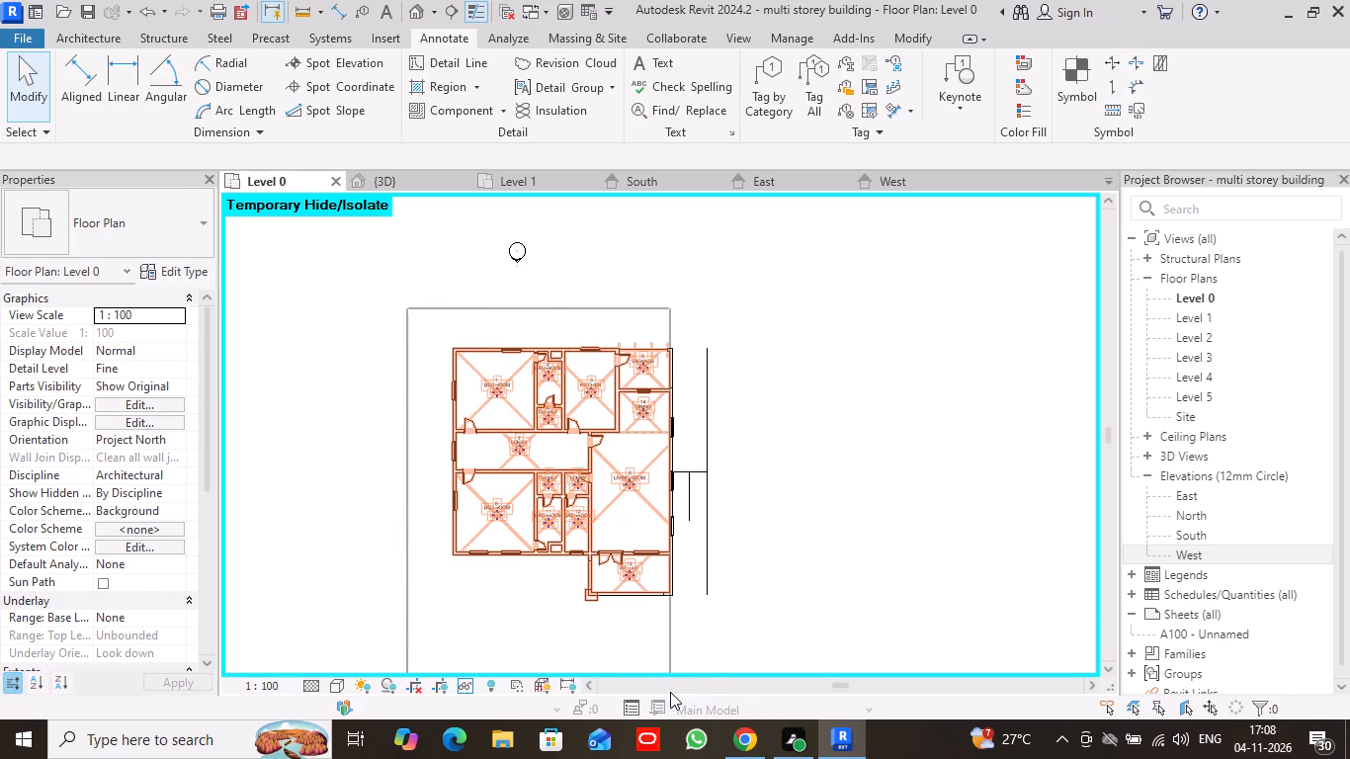
pyautogui.moveTo(670, 692); pyautogui.dragTo(691, 690)
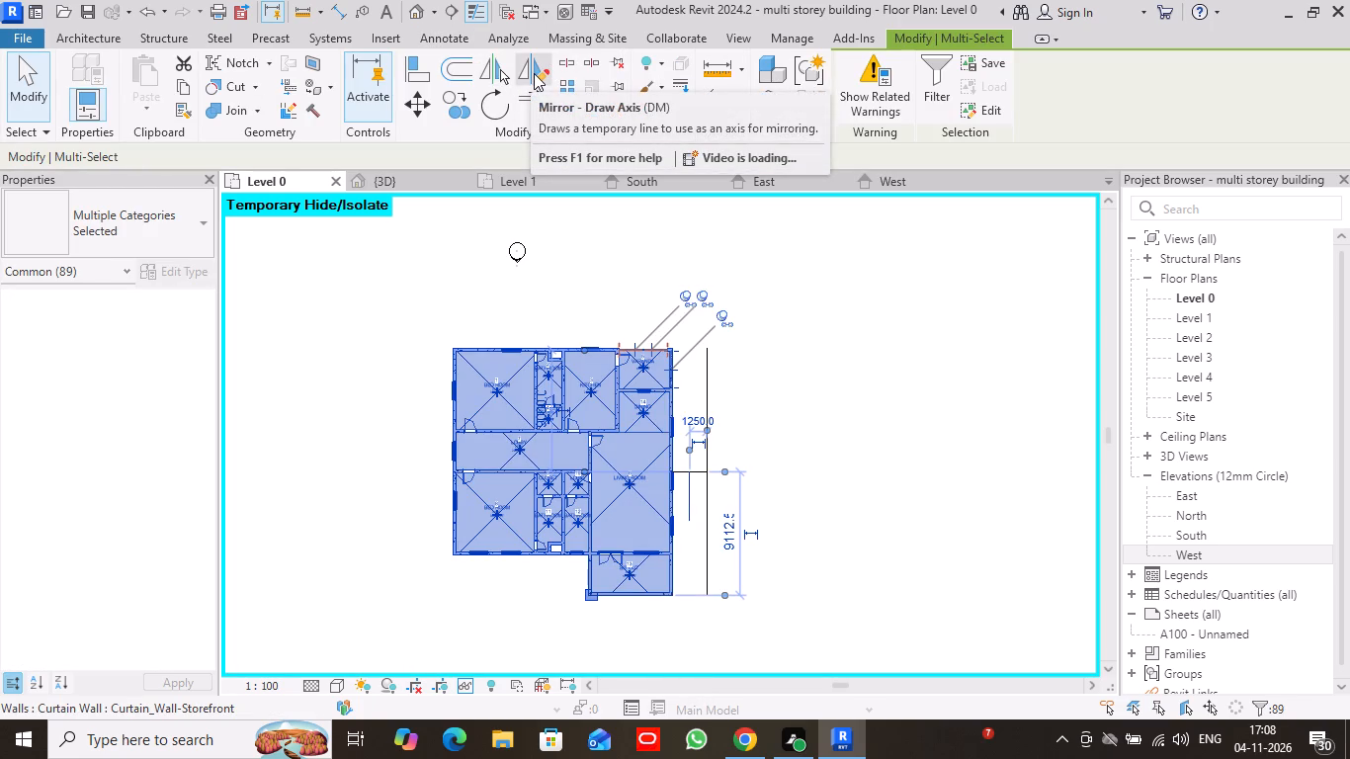
pyautogui.click(534, 73)
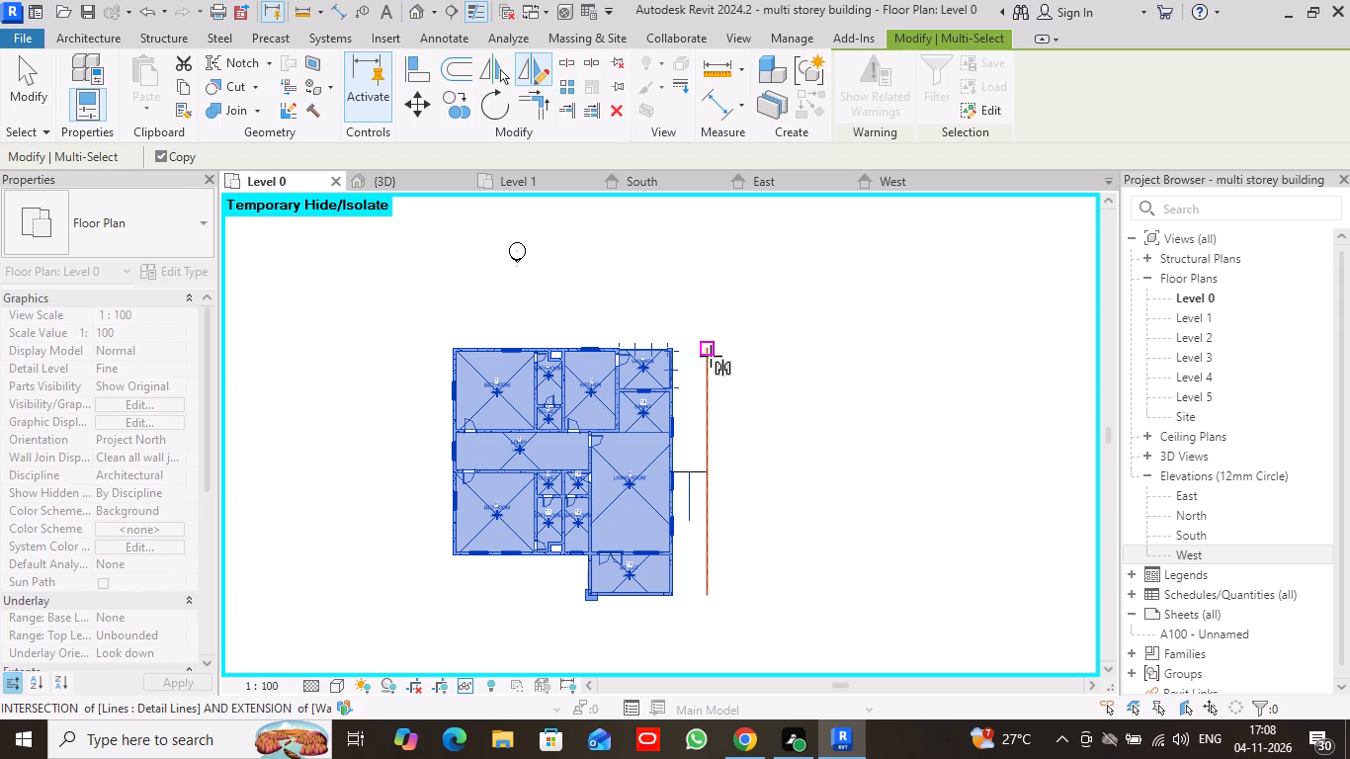
pyautogui.click(687, 469)
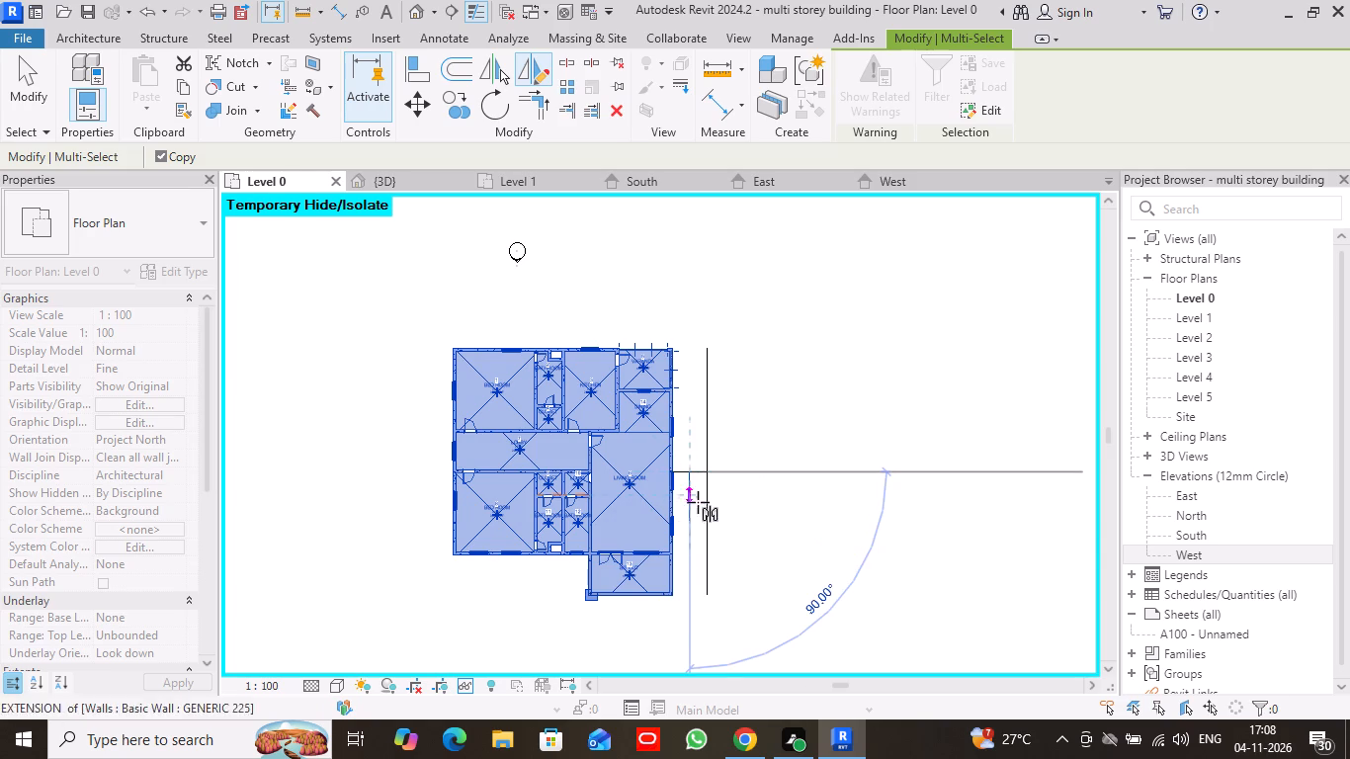
pyautogui.click(686, 629)
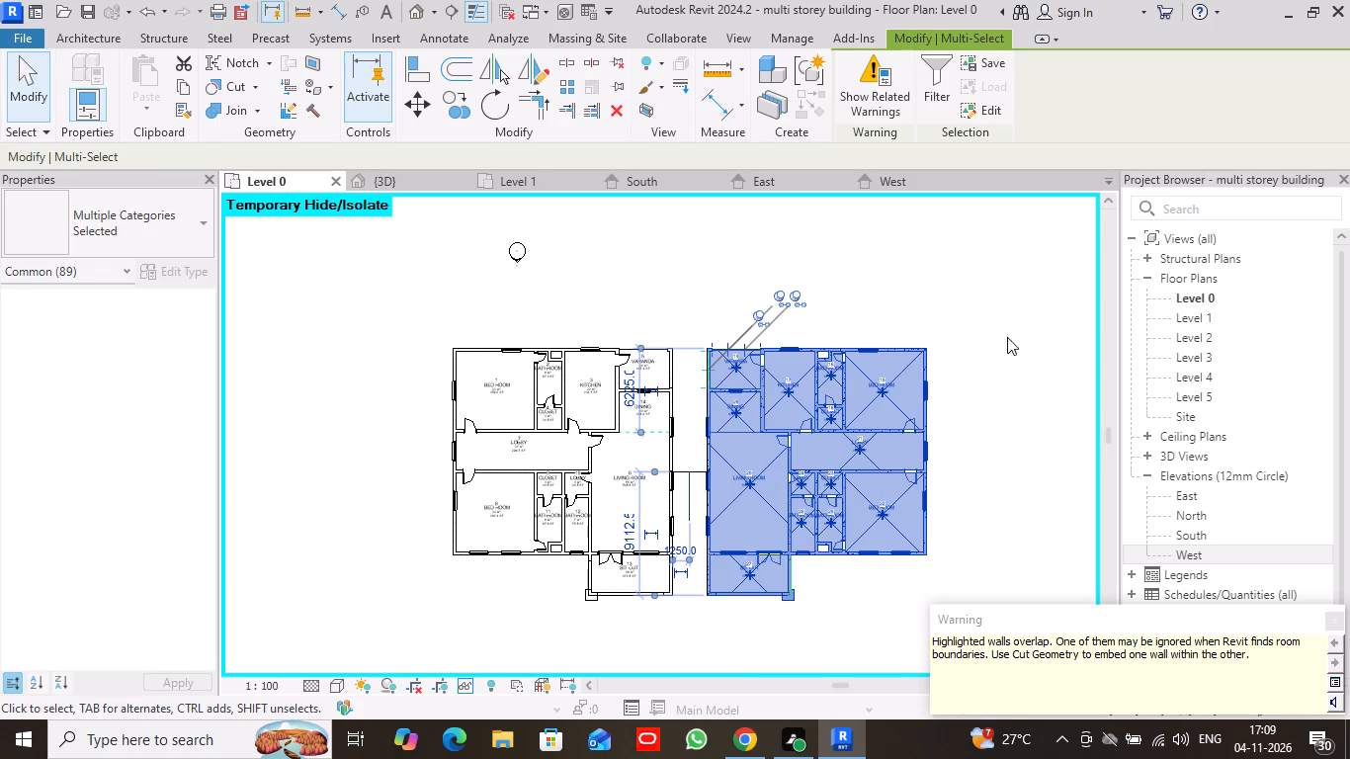
pyautogui.click(34, 80)
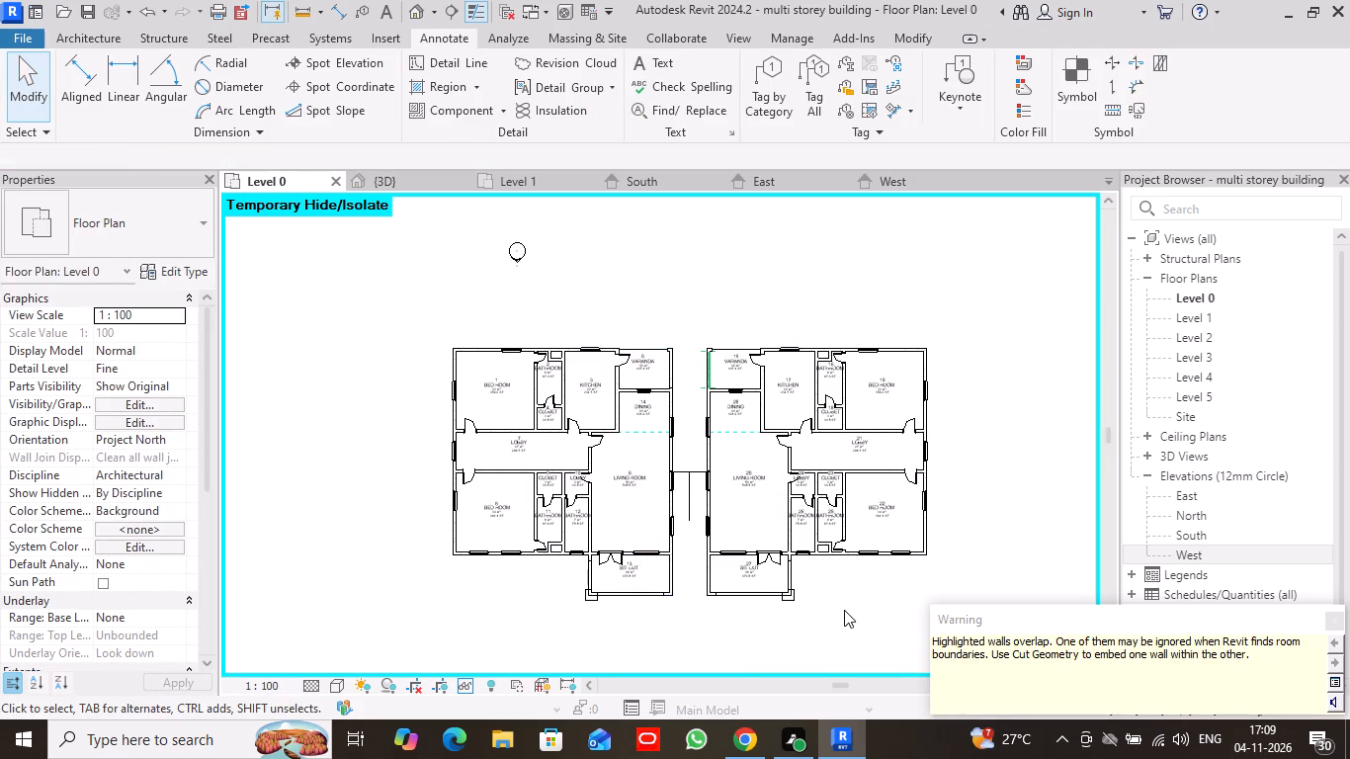
pyautogui.moveTo(844, 610); pyautogui.dragTo(847, 570, button='middle')
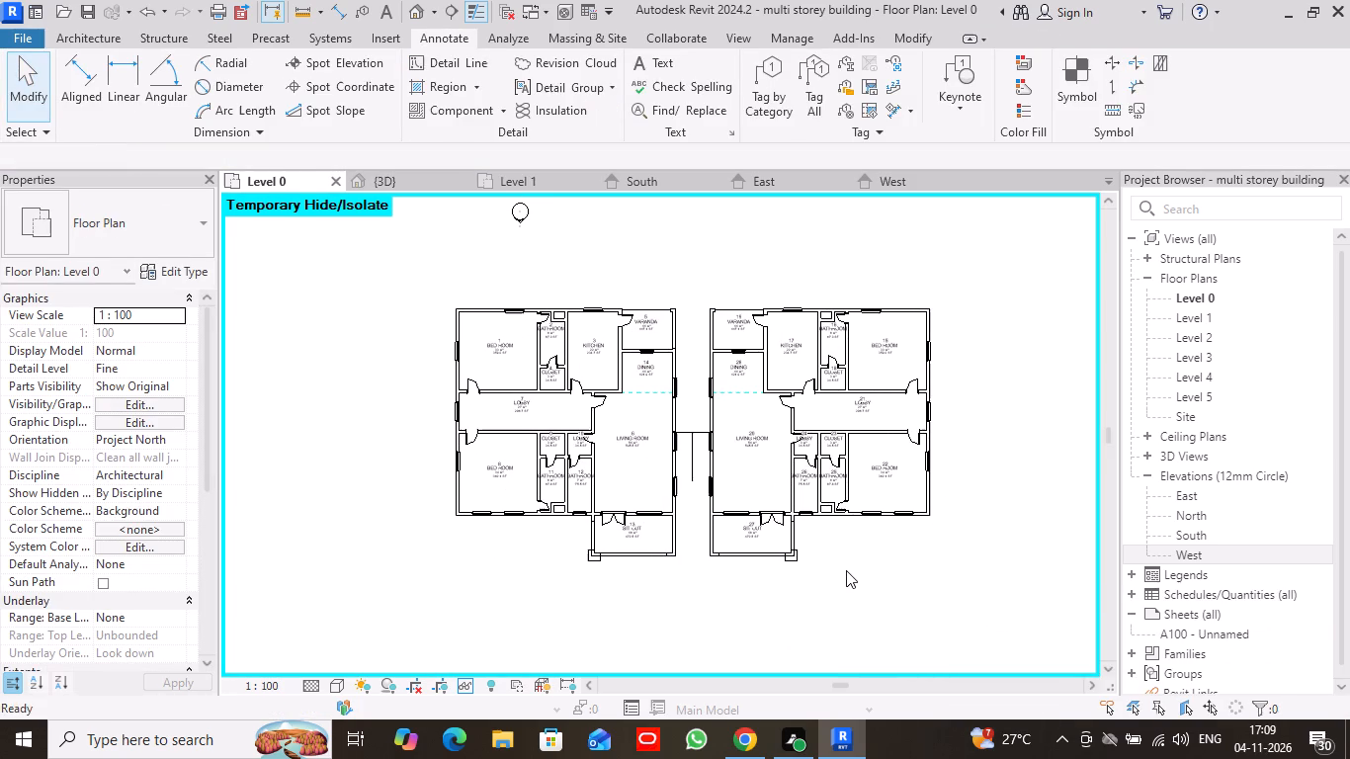
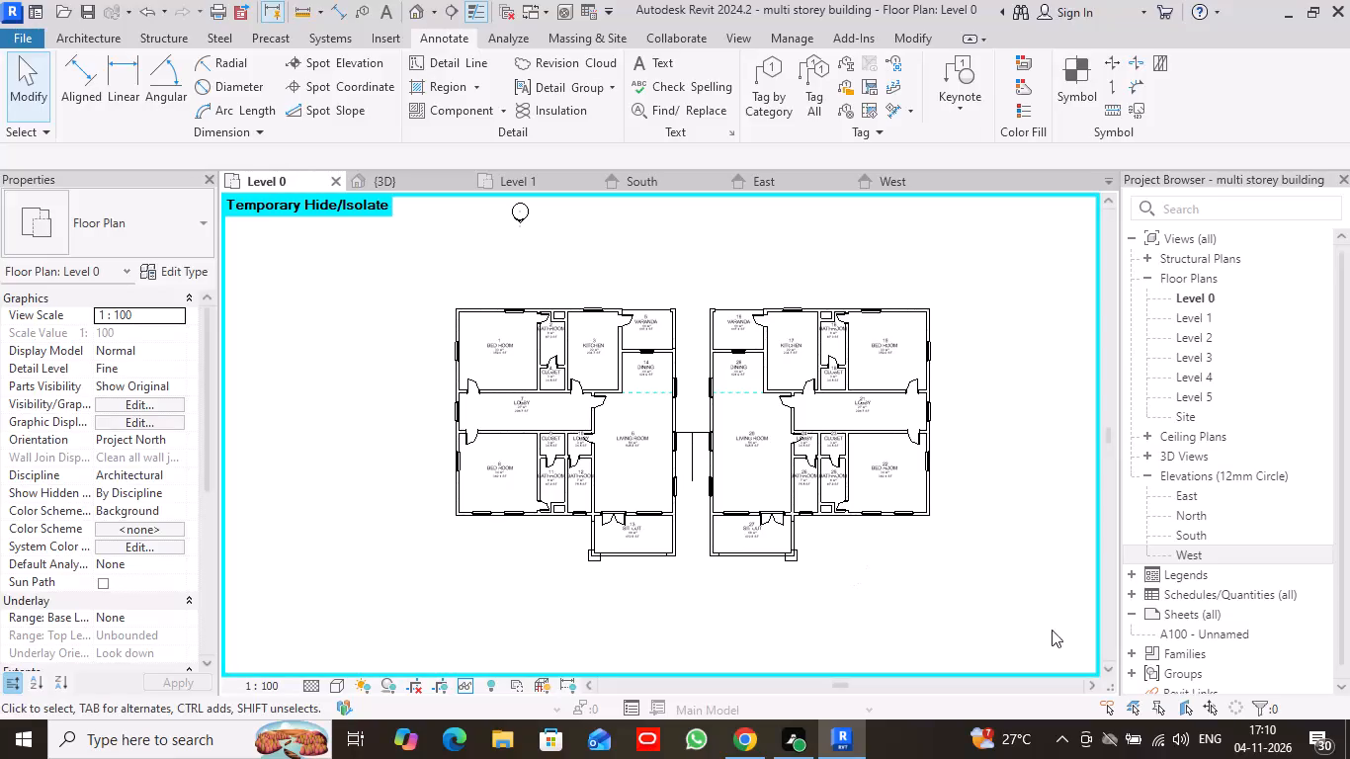
# Draw a 2725 mm GENERIC 225 wall joining the facing north corners of the two varandas across the central passage.
pyautogui.click(1026, 628)
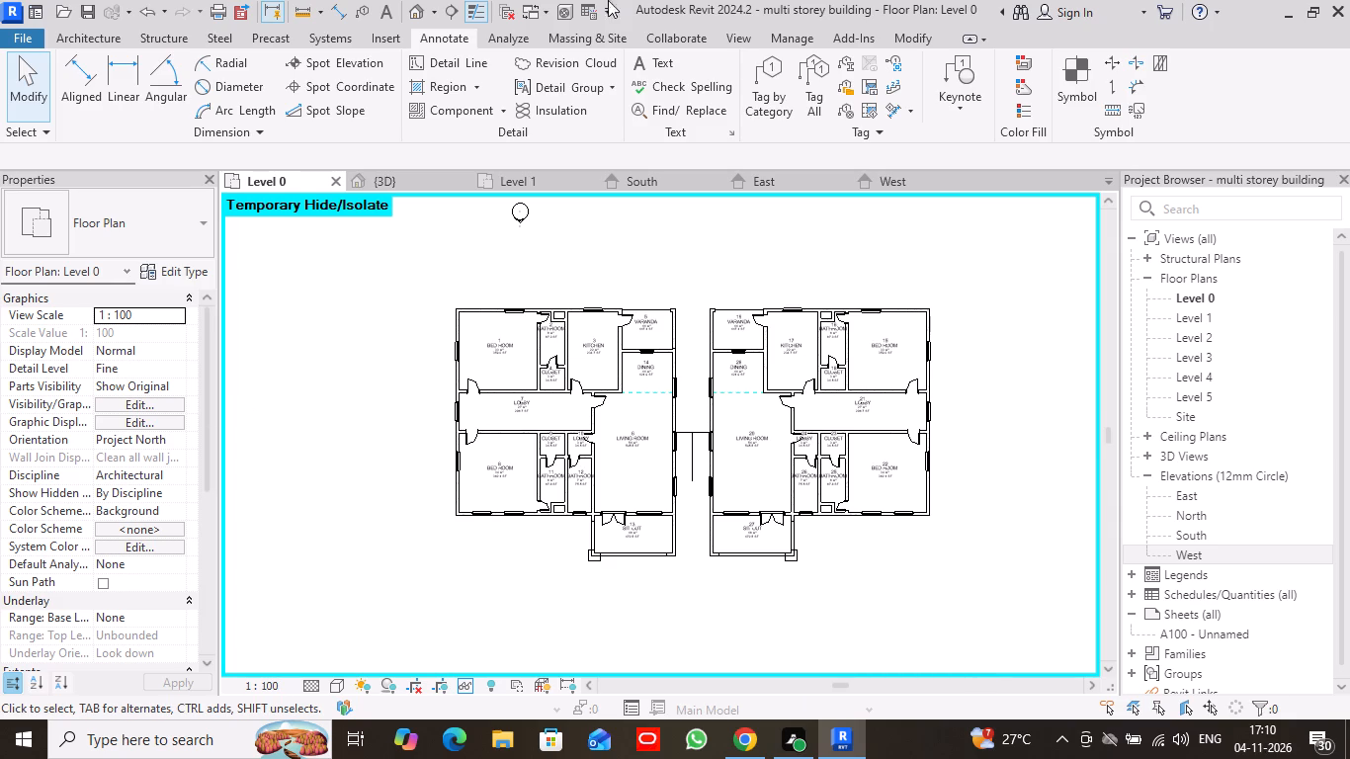
pyautogui.click(94, 35)
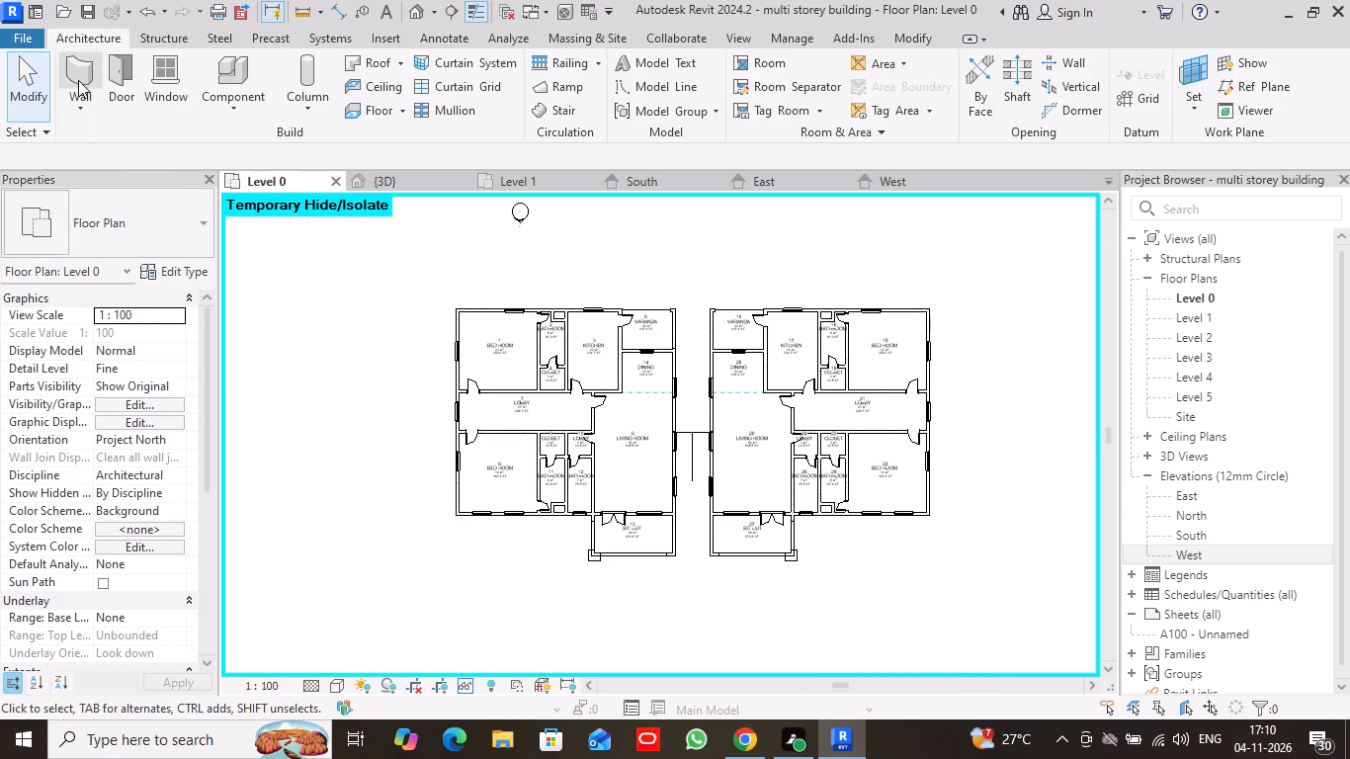
pyautogui.click(78, 80)
pyautogui.scroll(4, 652, 350)
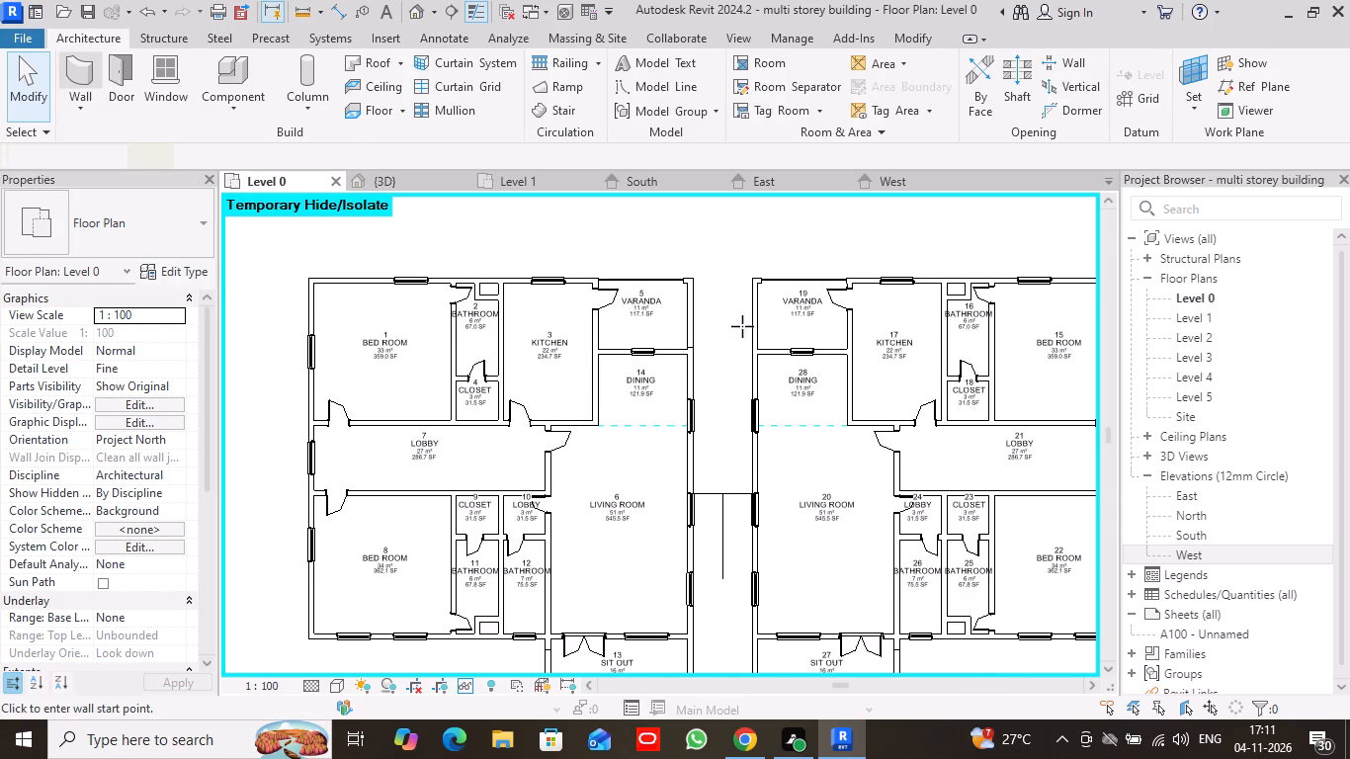
pyautogui.moveTo(735, 320); pyautogui.dragTo(643, 336, button='middle')
pyautogui.scroll(1, 643, 336)
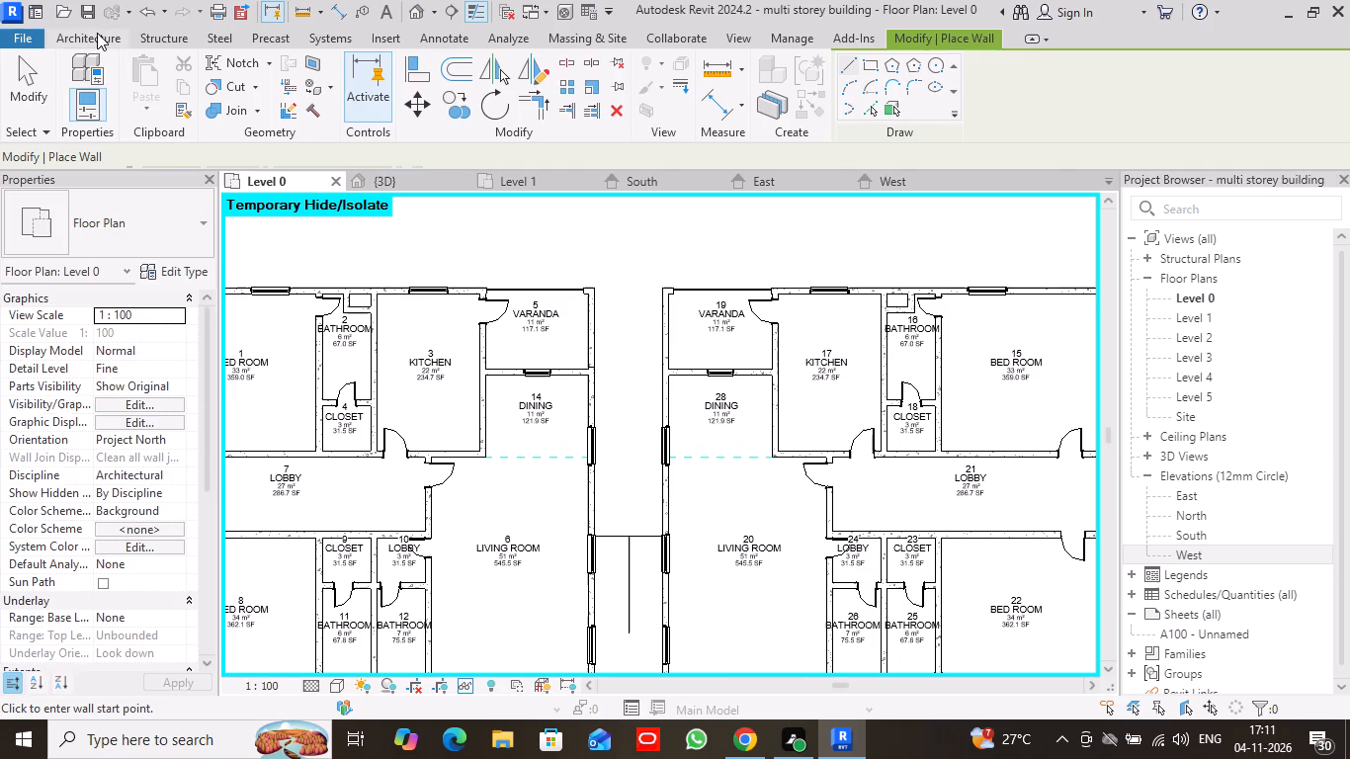
pyautogui.click(97, 33)
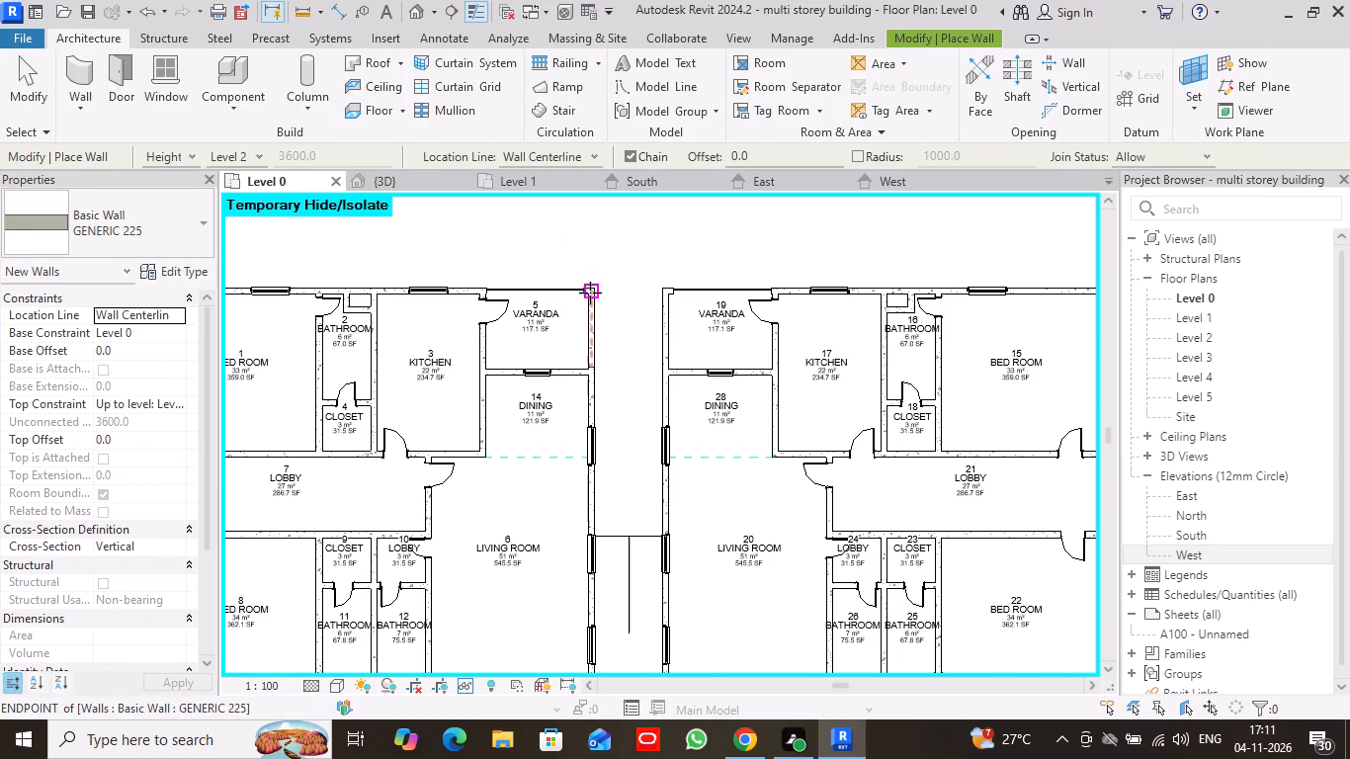
pyautogui.scroll(5, 590, 293)
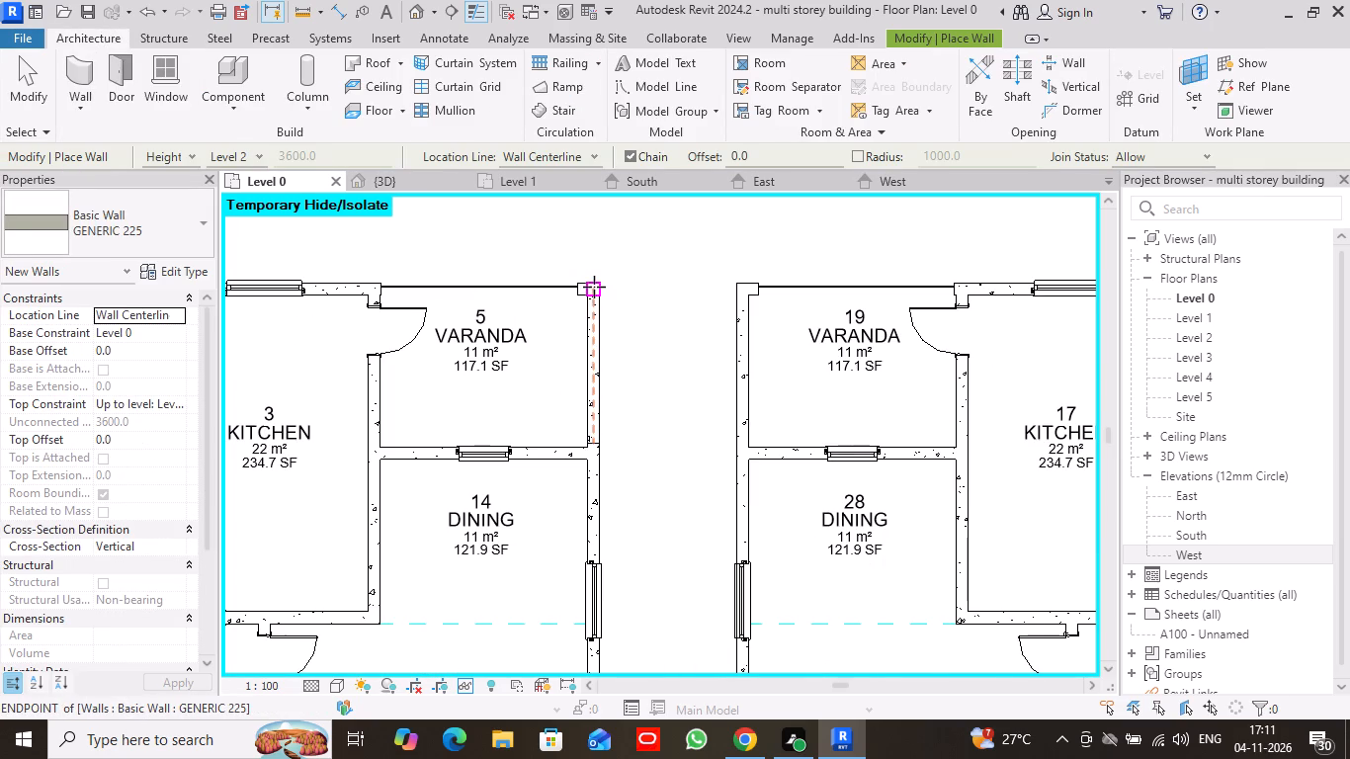
pyautogui.click(594, 287)
pyautogui.click(743, 285)
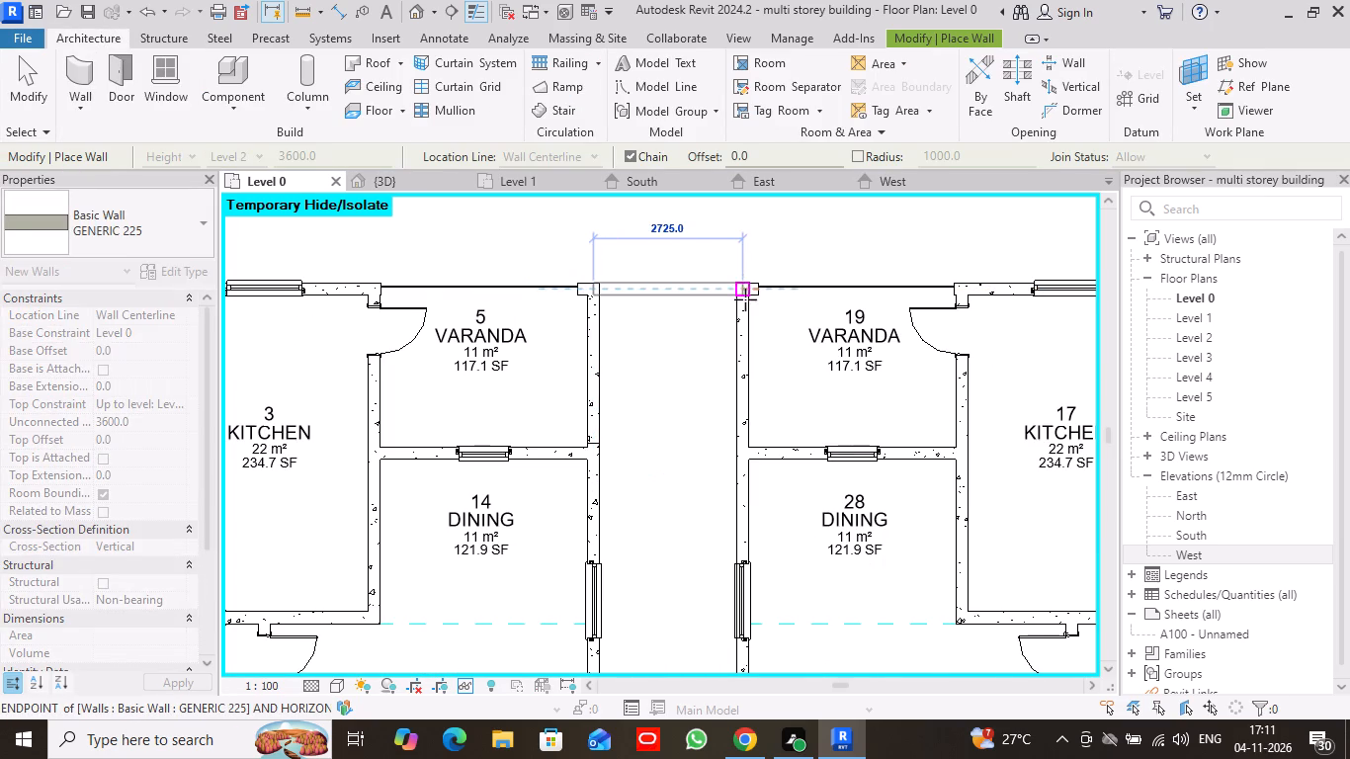
pyautogui.press('Escape')
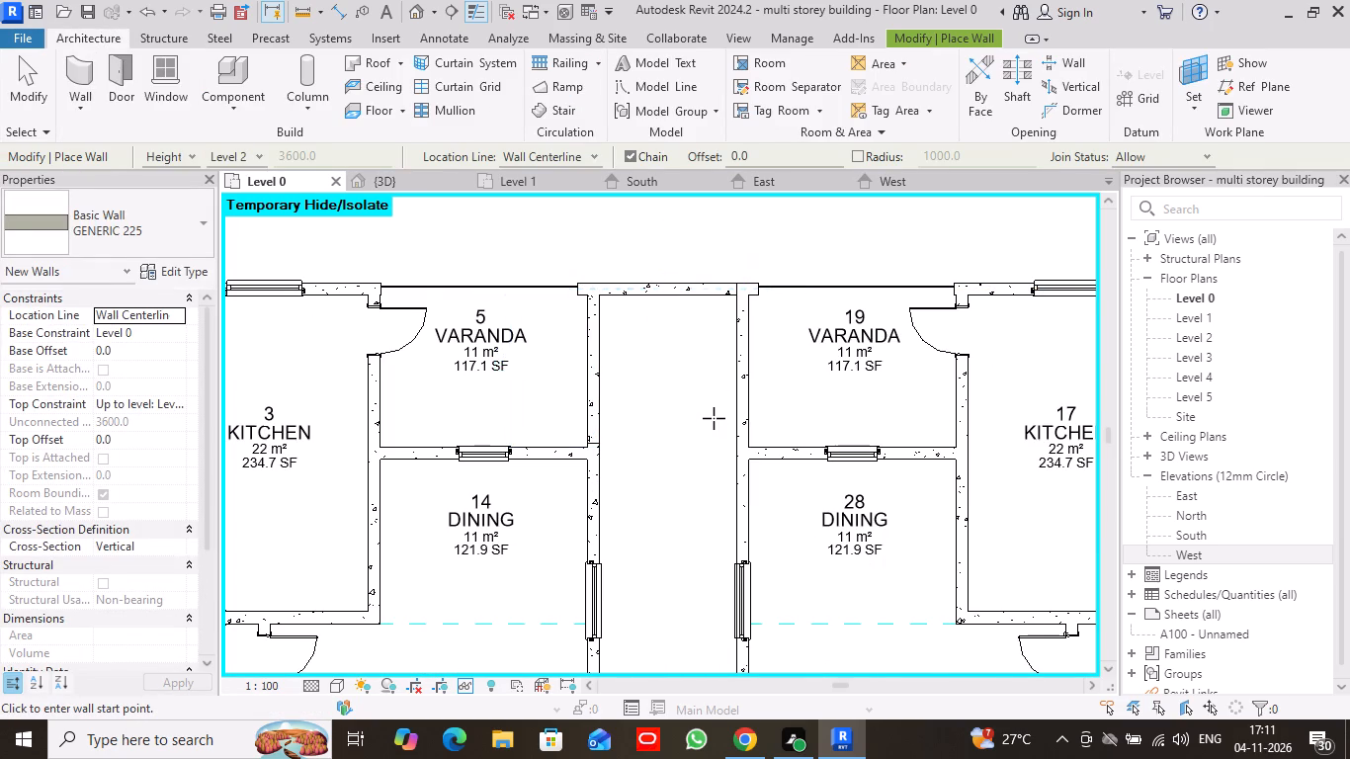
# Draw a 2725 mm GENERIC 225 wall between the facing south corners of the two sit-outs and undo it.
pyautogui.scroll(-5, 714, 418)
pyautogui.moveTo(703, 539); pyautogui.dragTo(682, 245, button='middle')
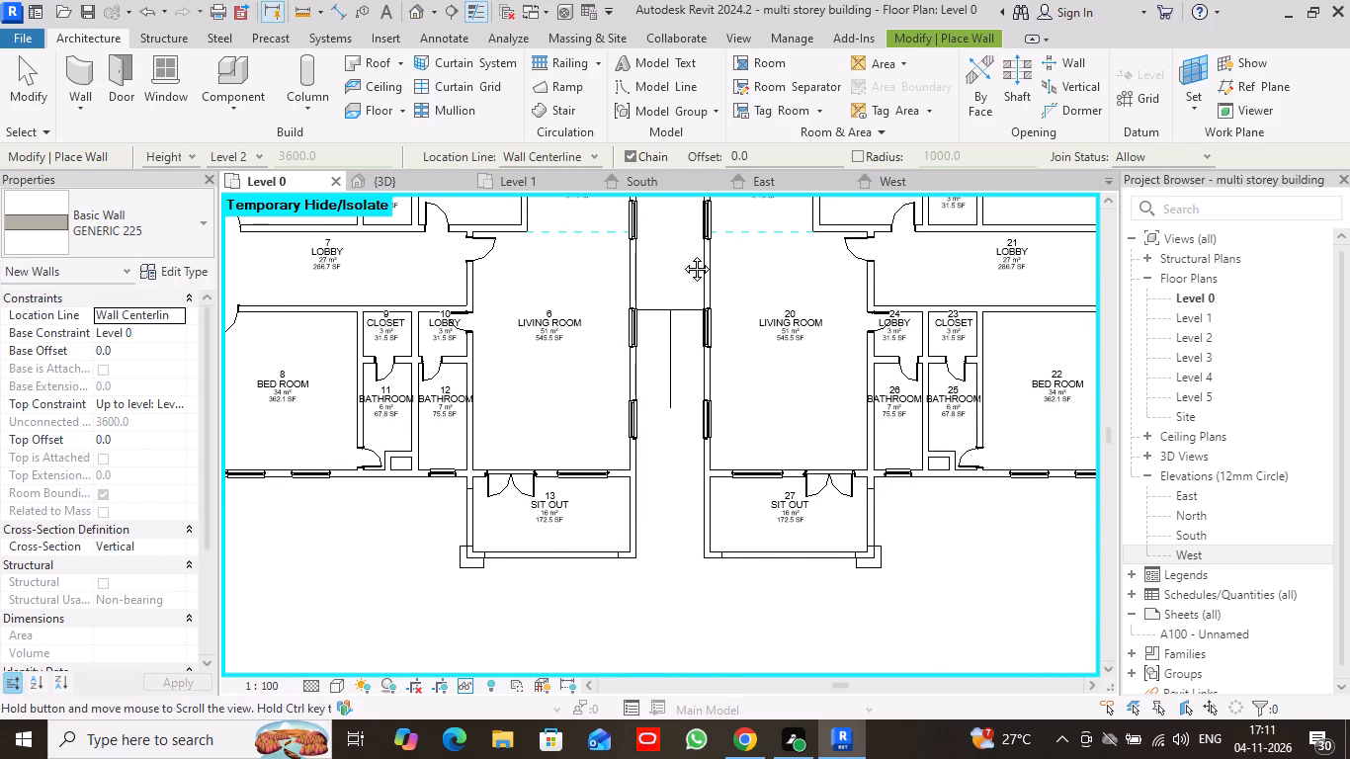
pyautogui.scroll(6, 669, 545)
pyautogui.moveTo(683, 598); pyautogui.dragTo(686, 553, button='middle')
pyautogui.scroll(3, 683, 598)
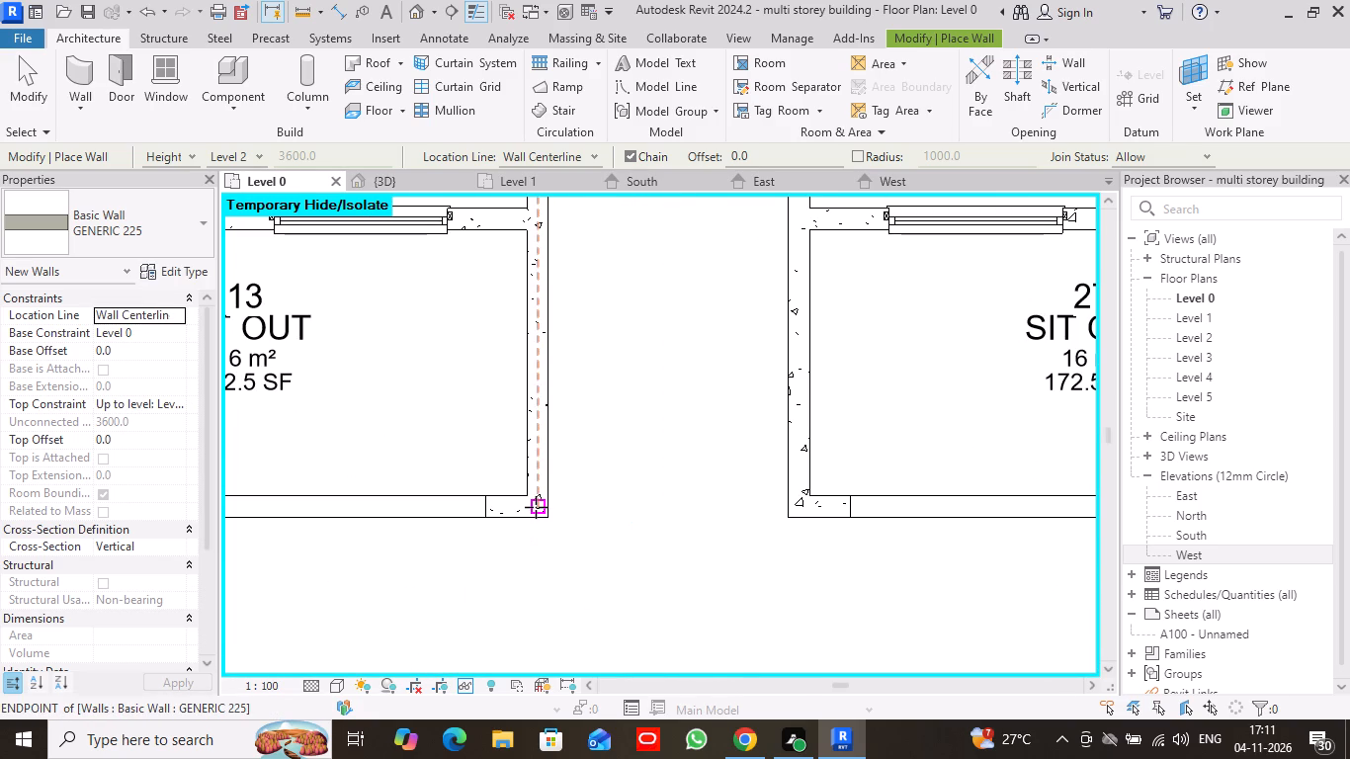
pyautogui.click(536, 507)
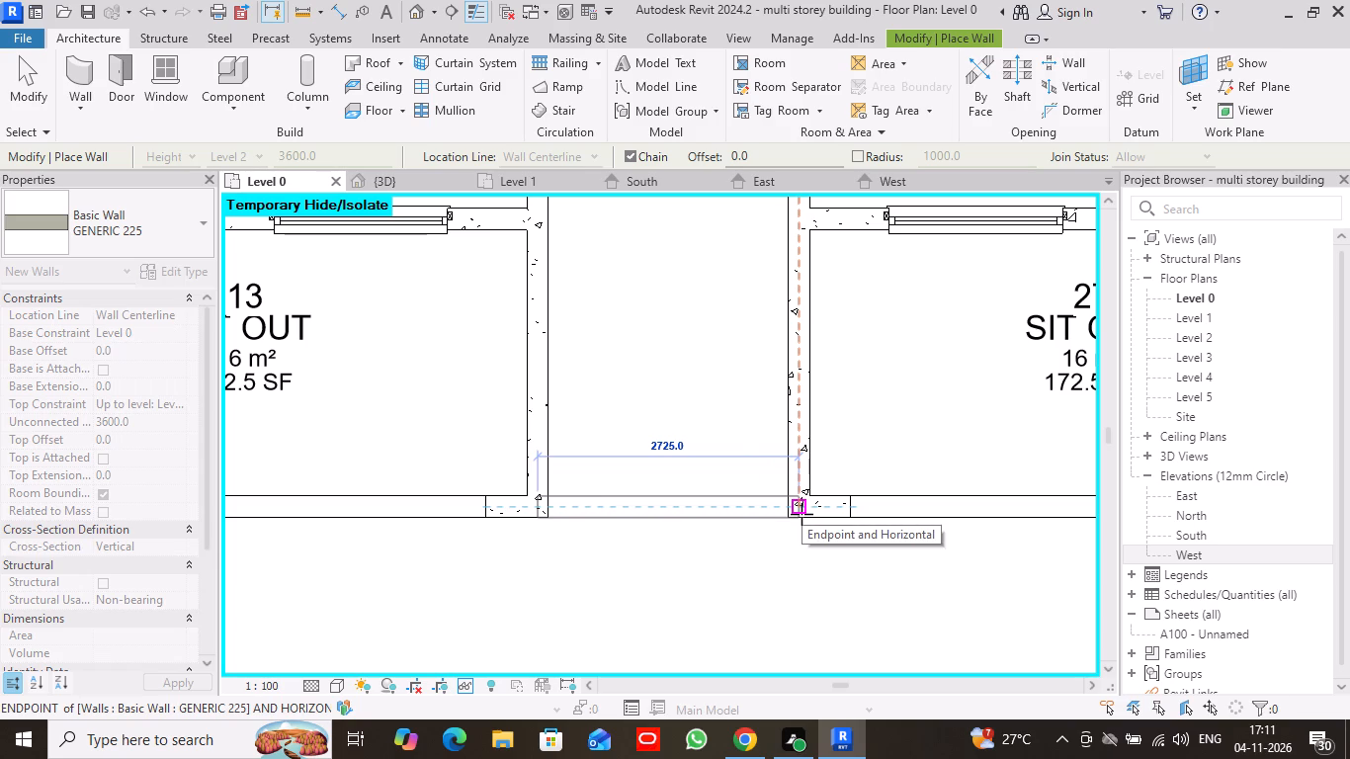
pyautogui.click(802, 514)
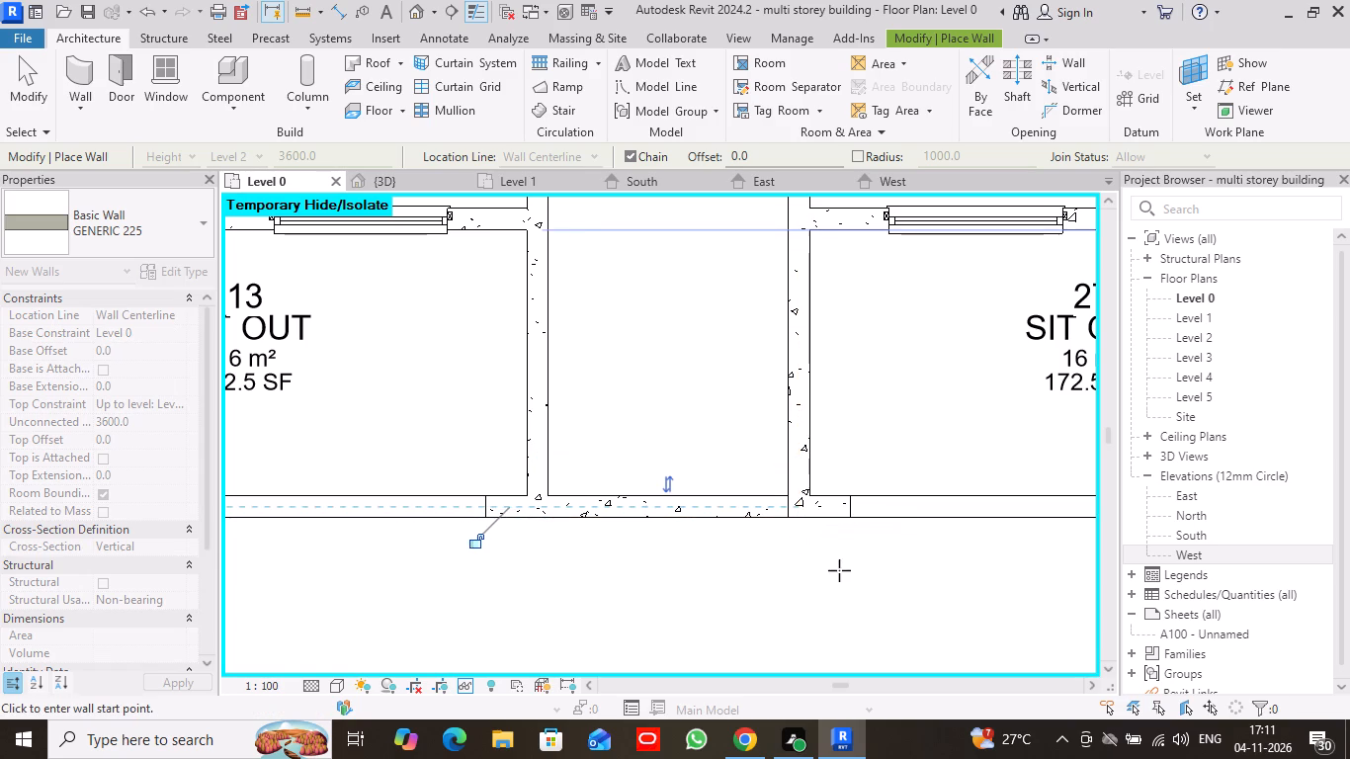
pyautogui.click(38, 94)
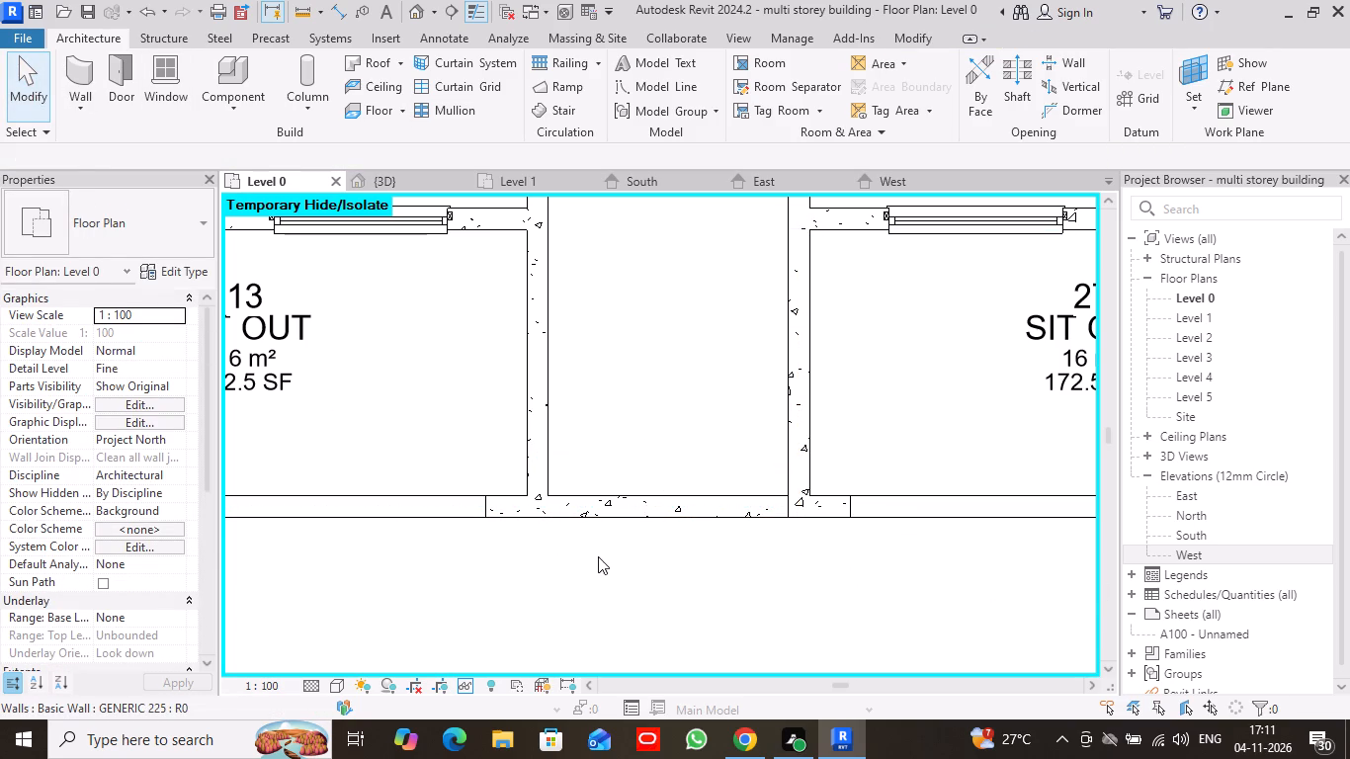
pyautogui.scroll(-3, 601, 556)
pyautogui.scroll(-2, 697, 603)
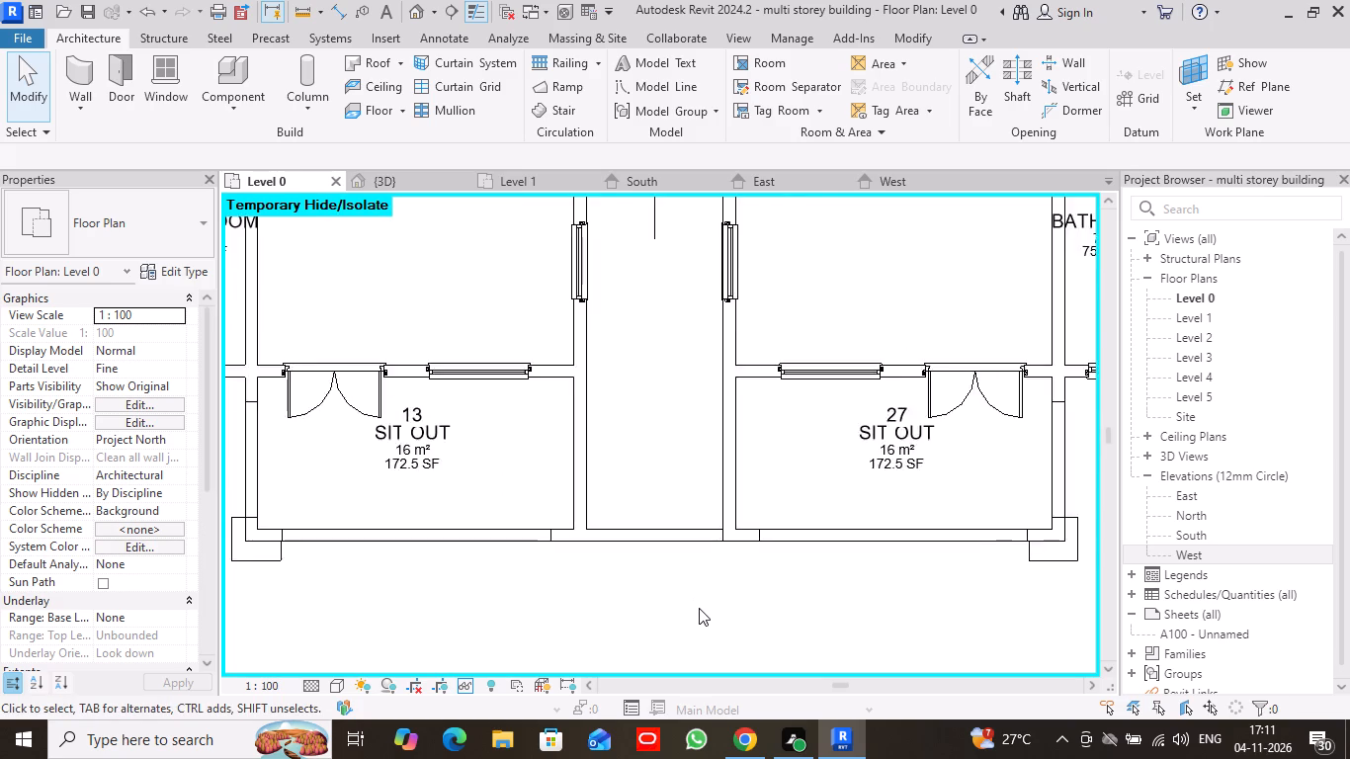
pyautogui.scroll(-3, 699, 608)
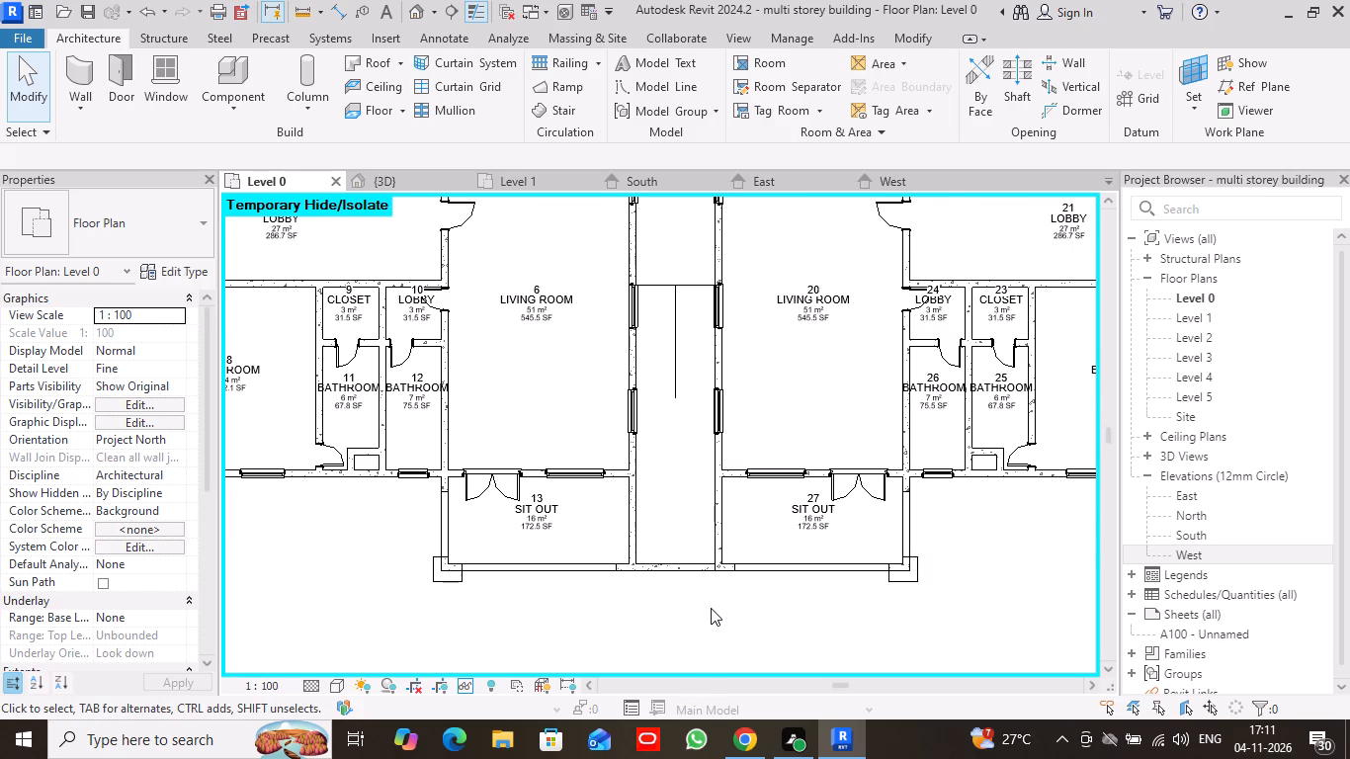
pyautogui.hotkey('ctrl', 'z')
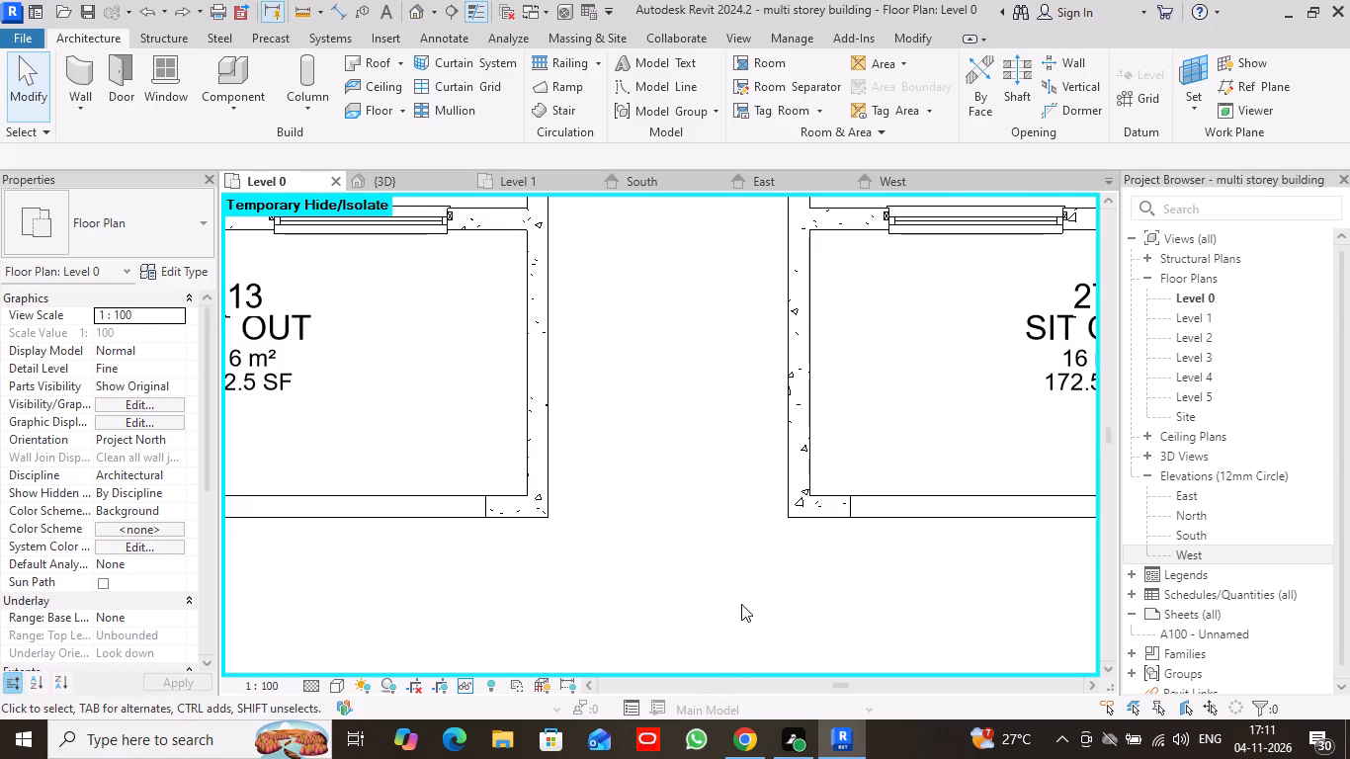
# Draw a 2725 mm GENERIC 225 wall closing the central passage between the facing south corners of the two sit-outs.
pyautogui.click(80, 81)
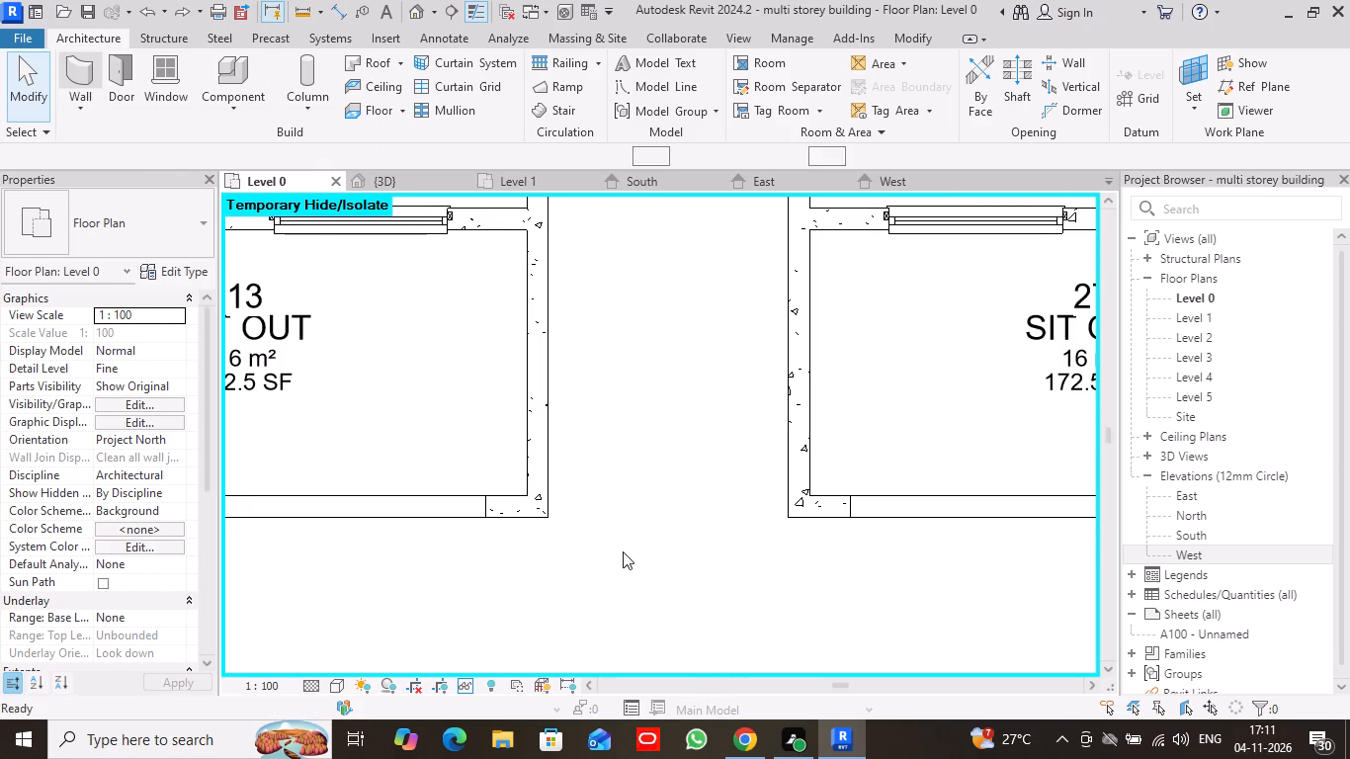
pyautogui.click(536, 506)
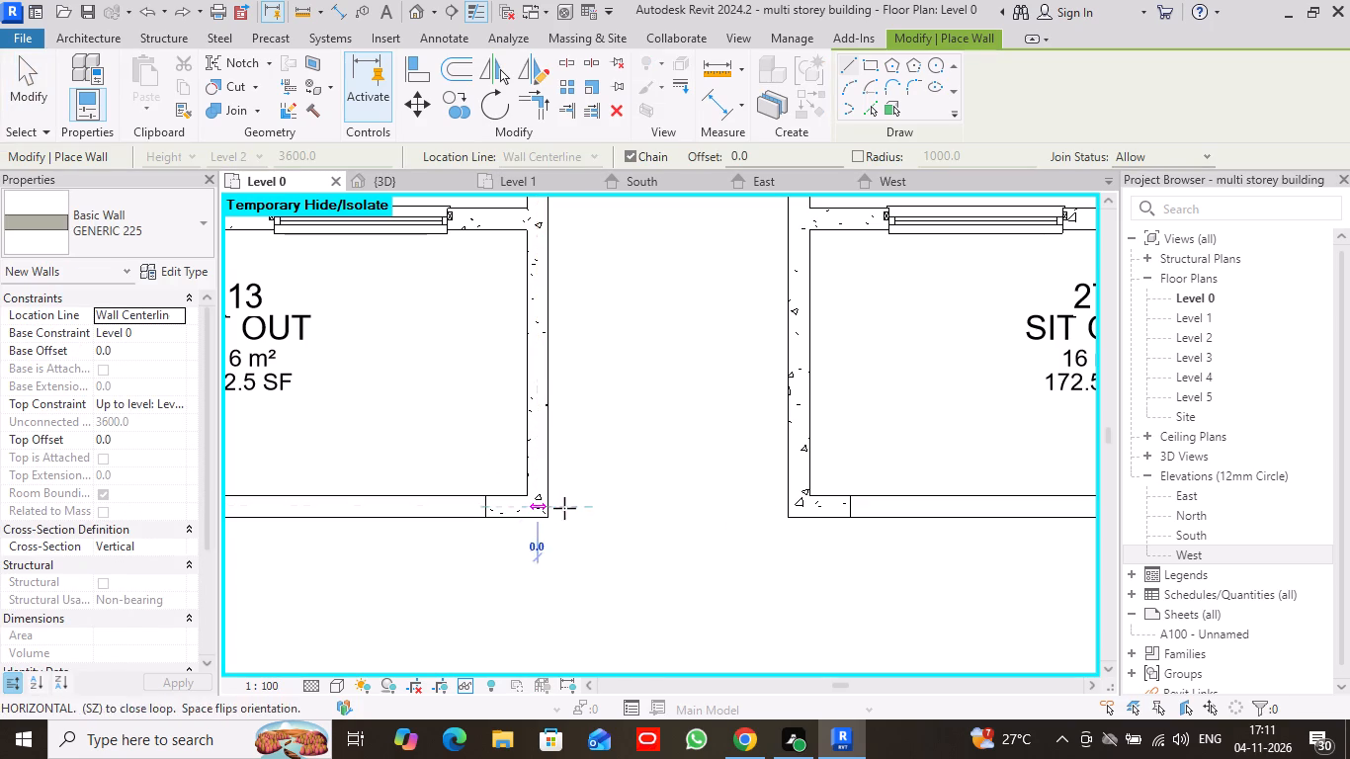
pyautogui.click(799, 508)
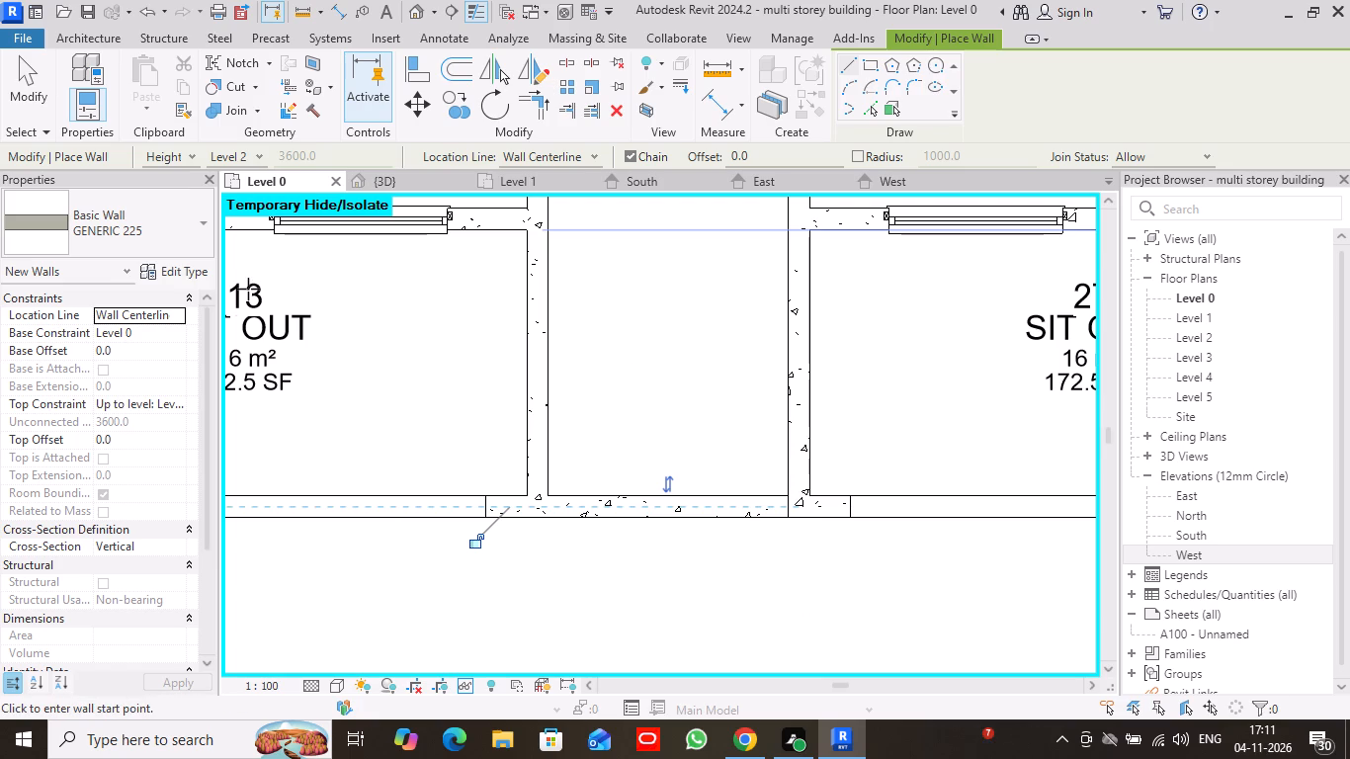
pyautogui.click(25, 84)
# Examine the Level 0 plan around the central passage and the walls connecting the two mirrored halves.
pyautogui.scroll(-5, 653, 444)
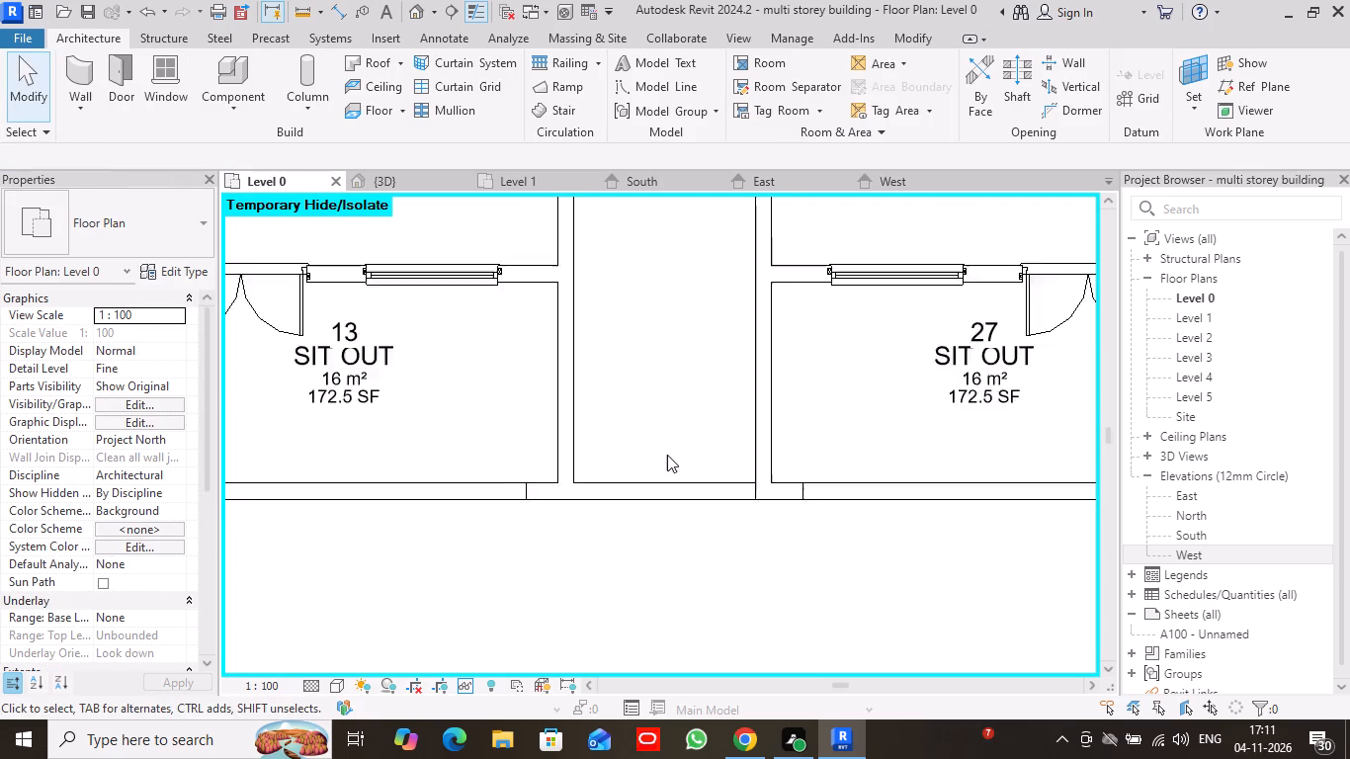
pyautogui.scroll(-4, 668, 466)
pyautogui.moveTo(660, 379); pyautogui.dragTo(652, 578, button='middle')
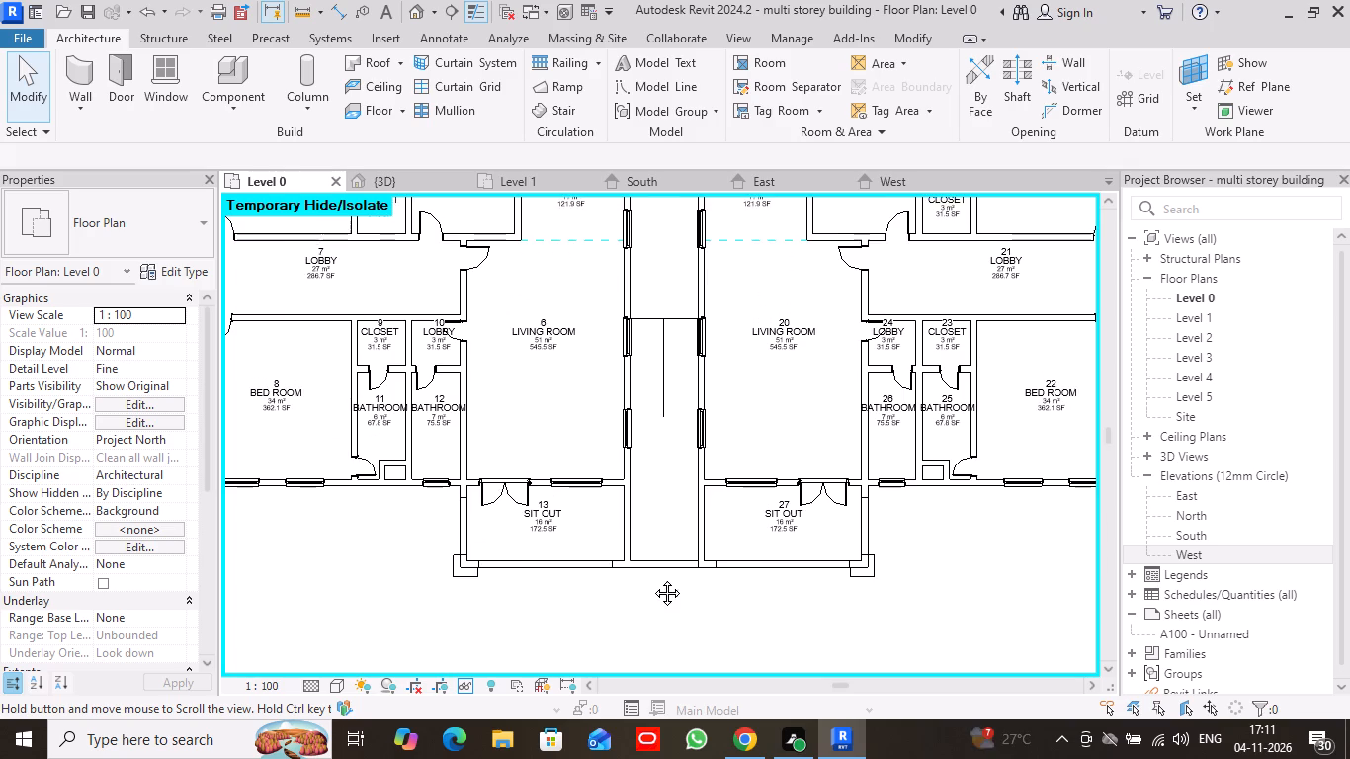
pyautogui.moveTo(652, 578); pyautogui.dragTo(655, 451, button='middle')
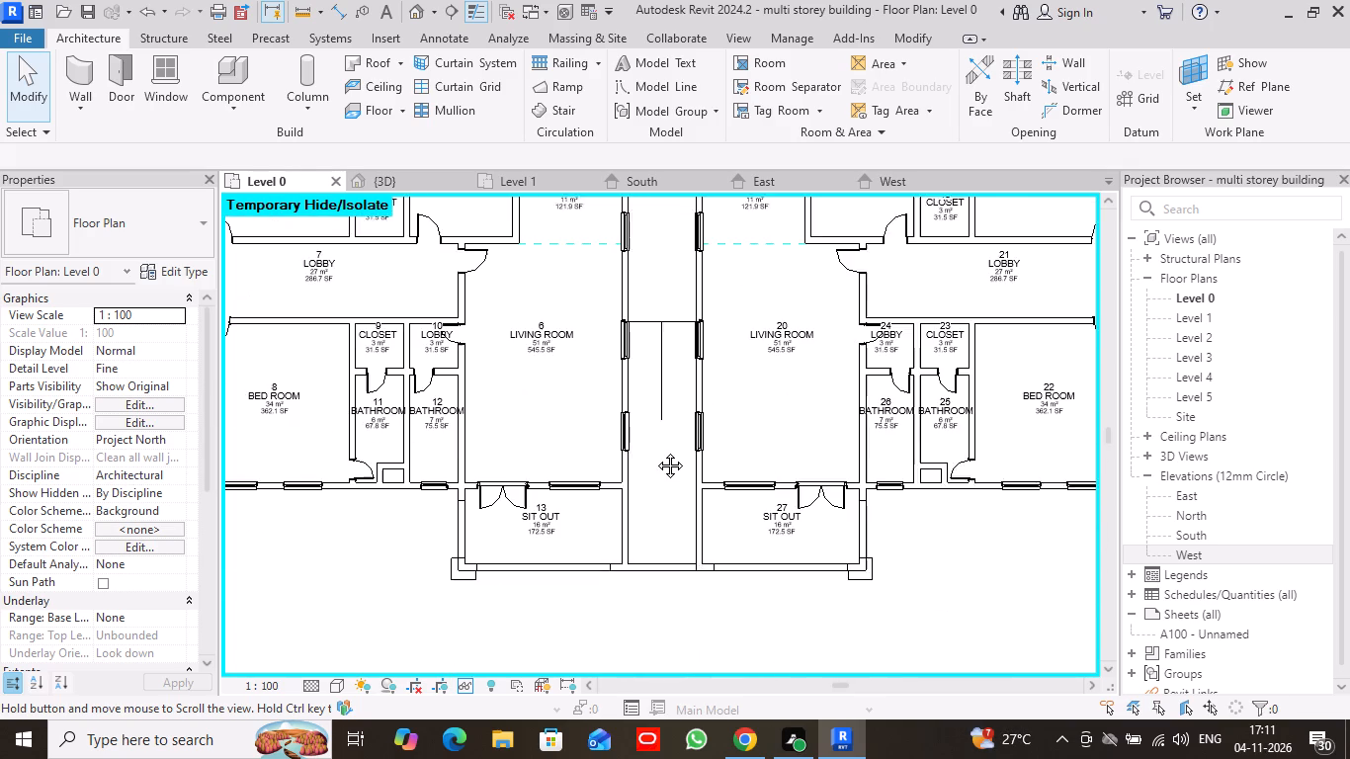
pyautogui.moveTo(655, 451); pyautogui.dragTo(654, 443, button='middle')
pyautogui.scroll(-2, 701, 586)
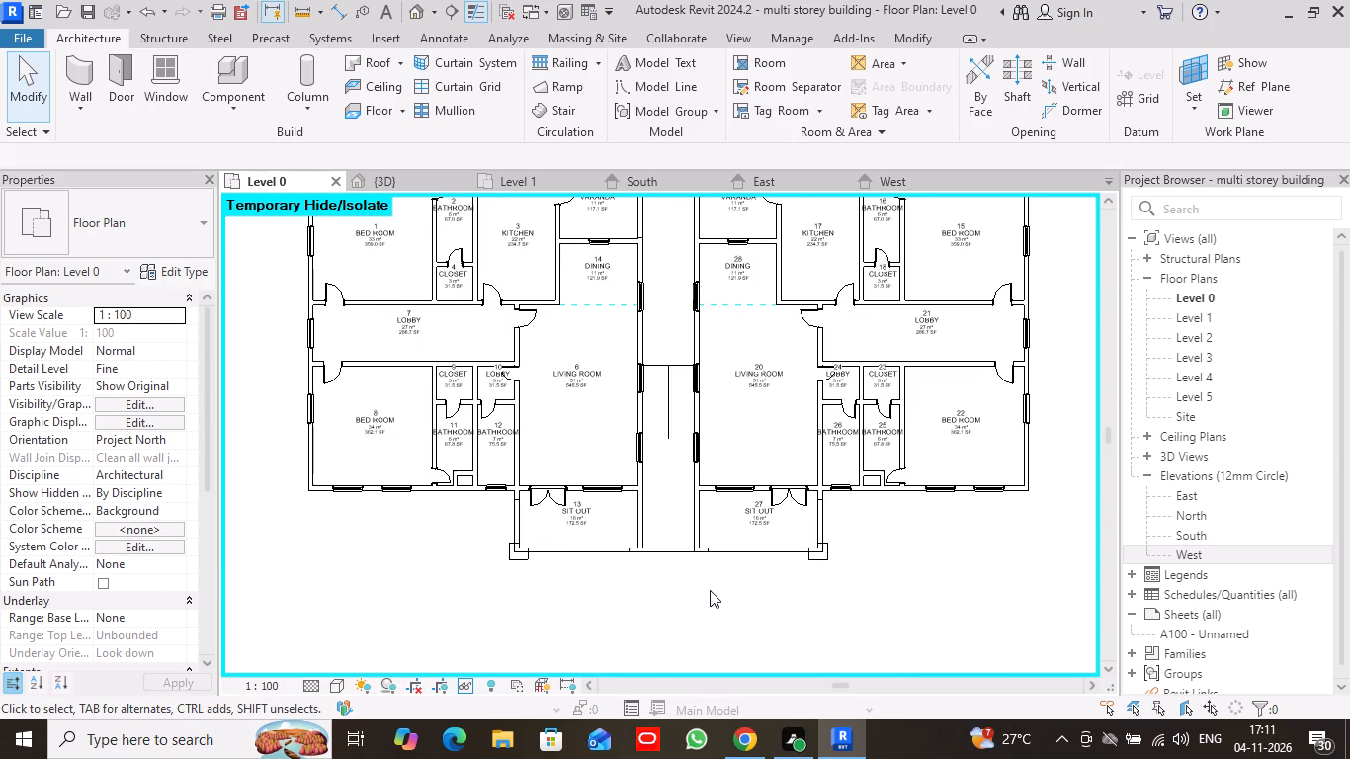
pyautogui.scroll(-2, 729, 611)
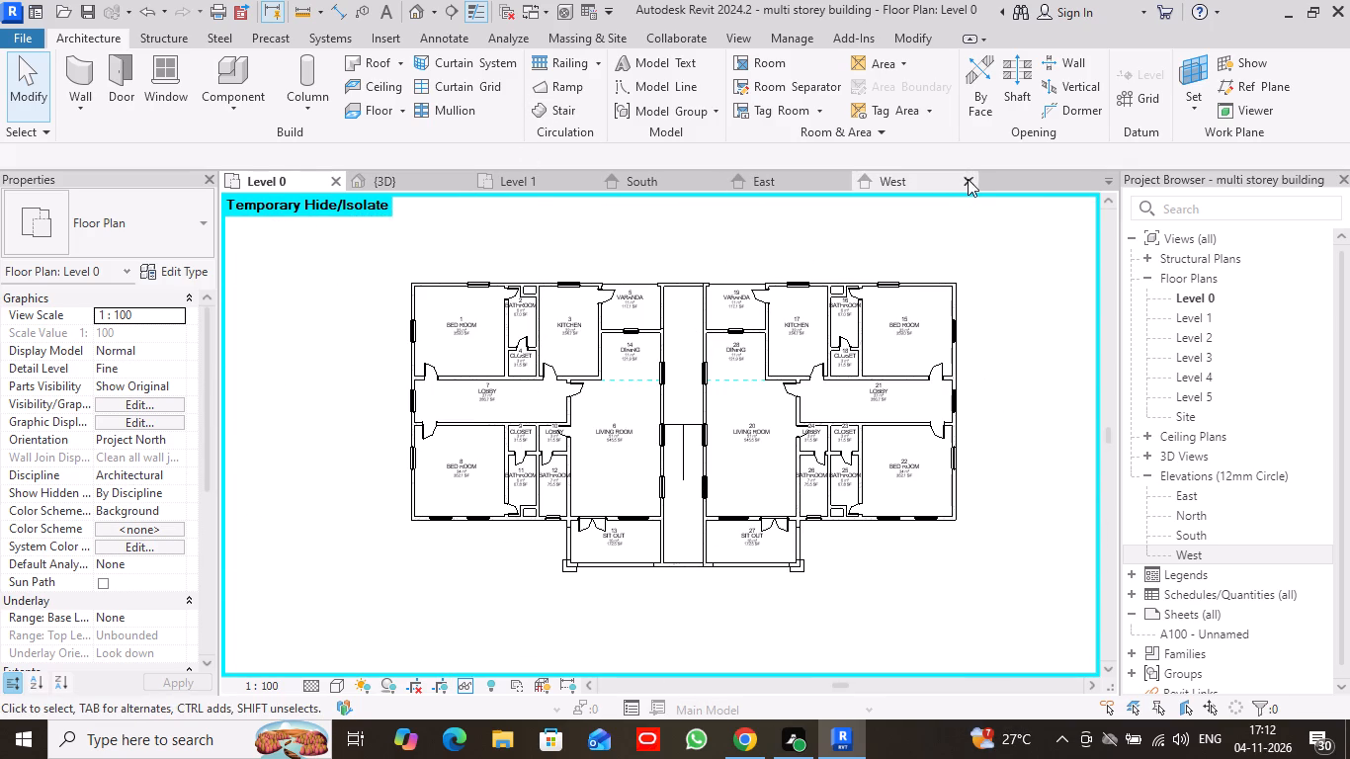
# Close the West and East elevation views.
pyautogui.click(970, 179)
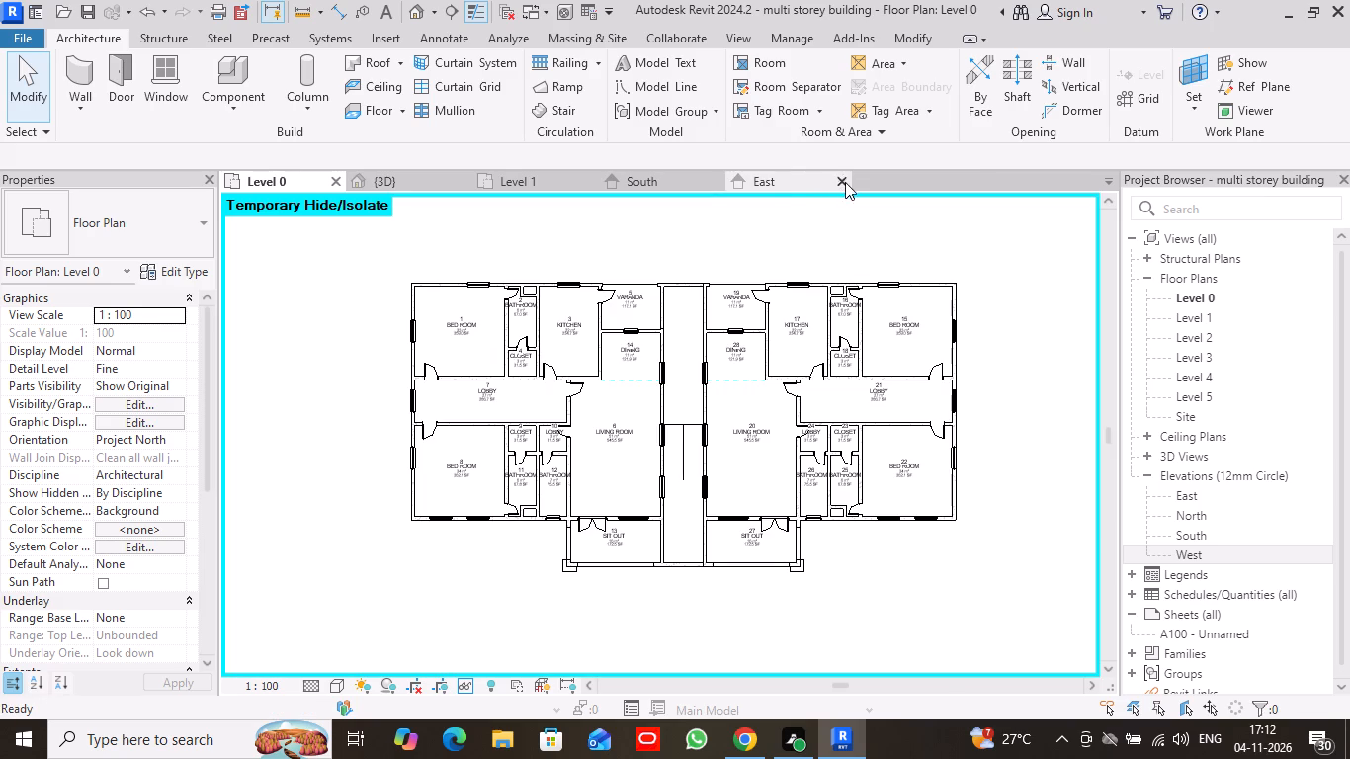
pyautogui.click(845, 173)
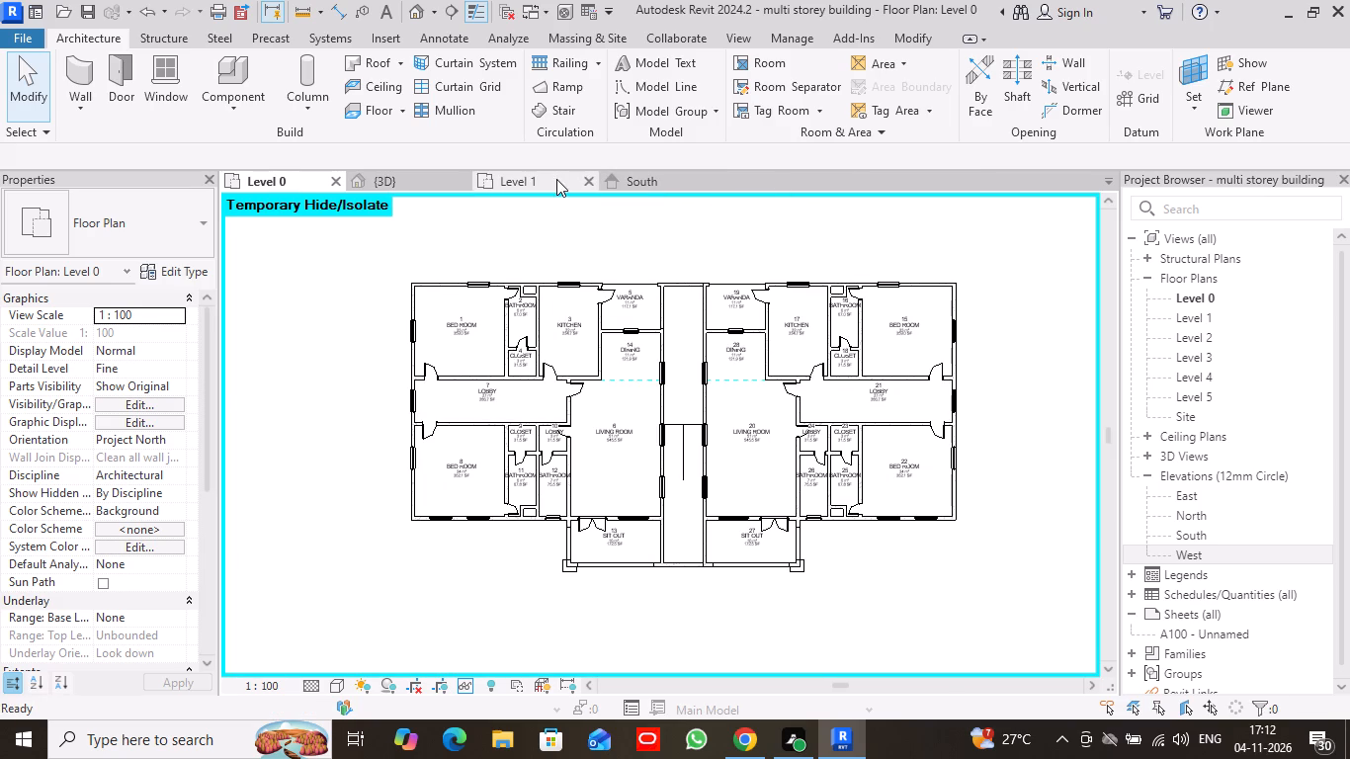
# Open the 3D view and examine the mirrored building with its two halves joined.
pyautogui.click(431, 176)
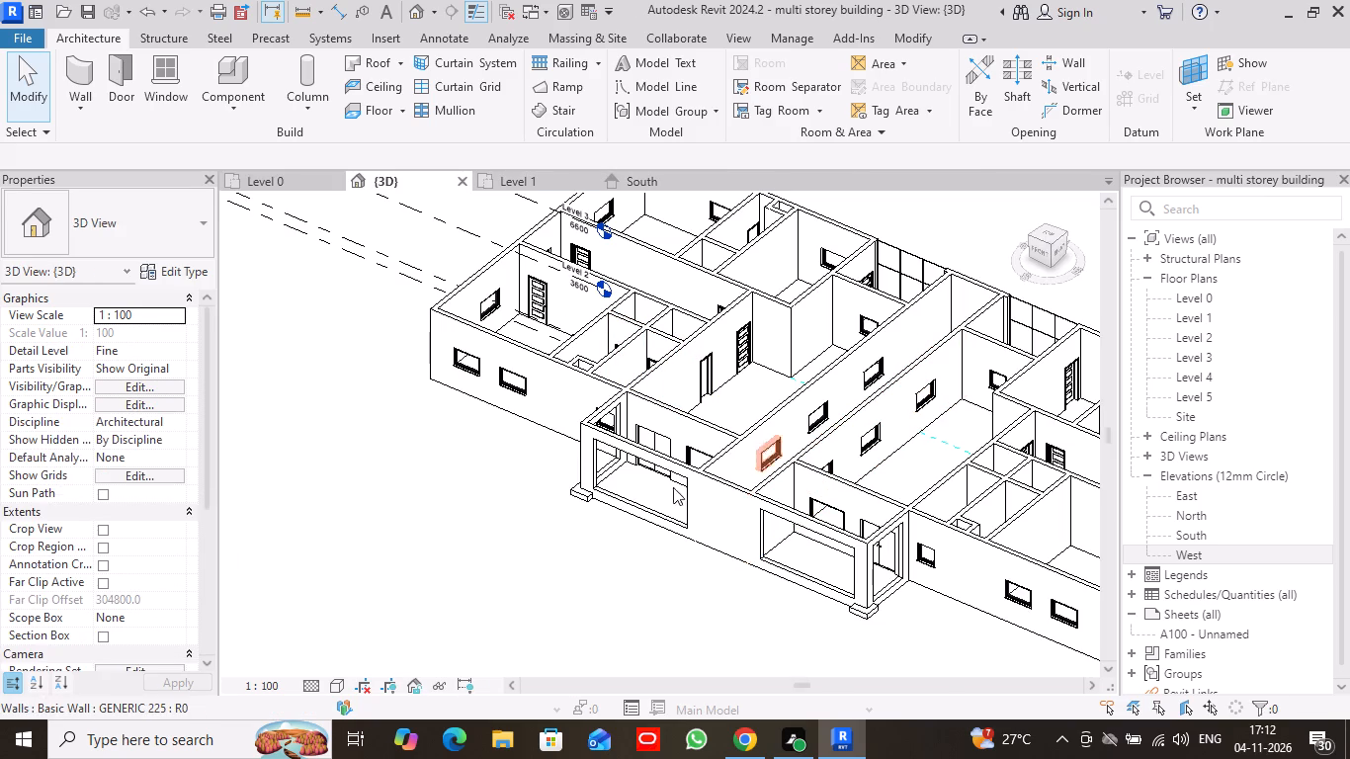
pyautogui.scroll(-2, 682, 535)
pyautogui.moveTo(704, 590); pyautogui.dragTo(637, 582, button='middle')
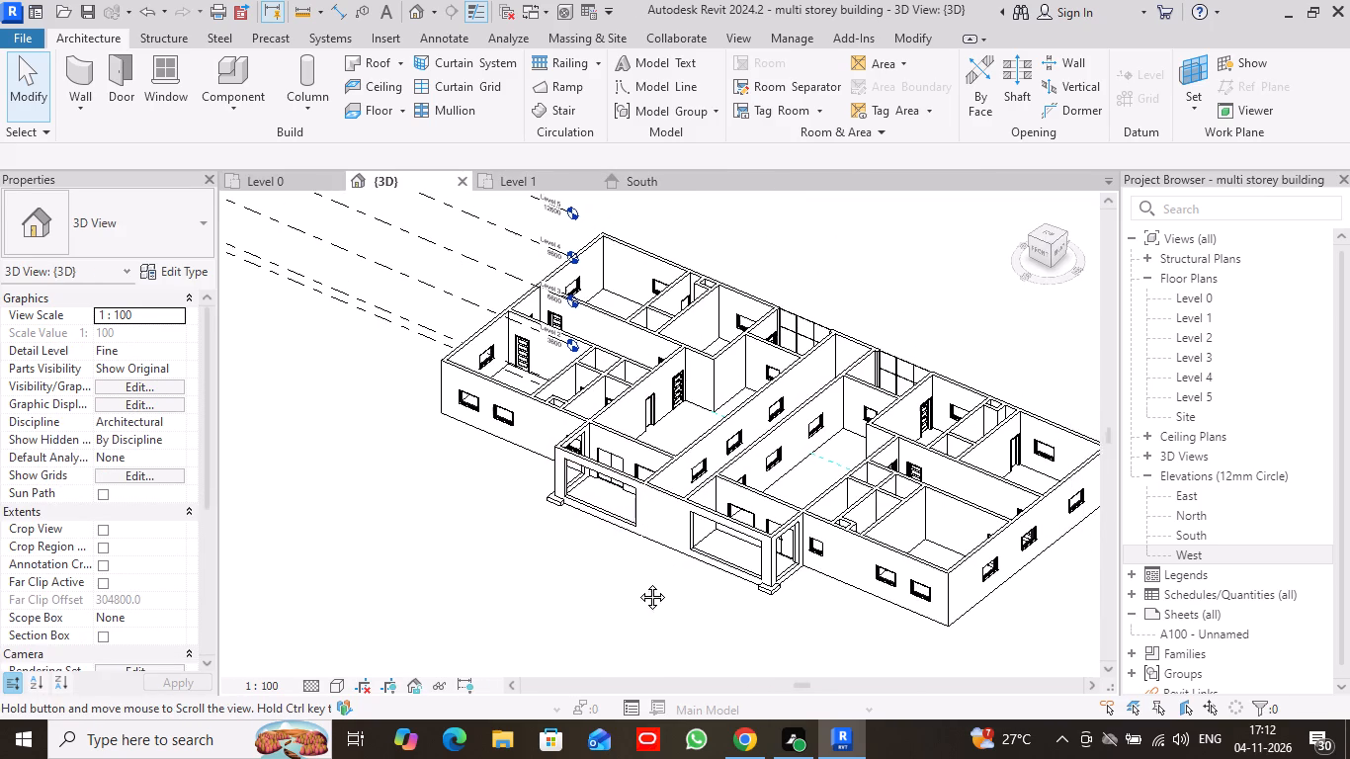
pyautogui.moveTo(637, 582); pyautogui.dragTo(567, 573, button='middle')
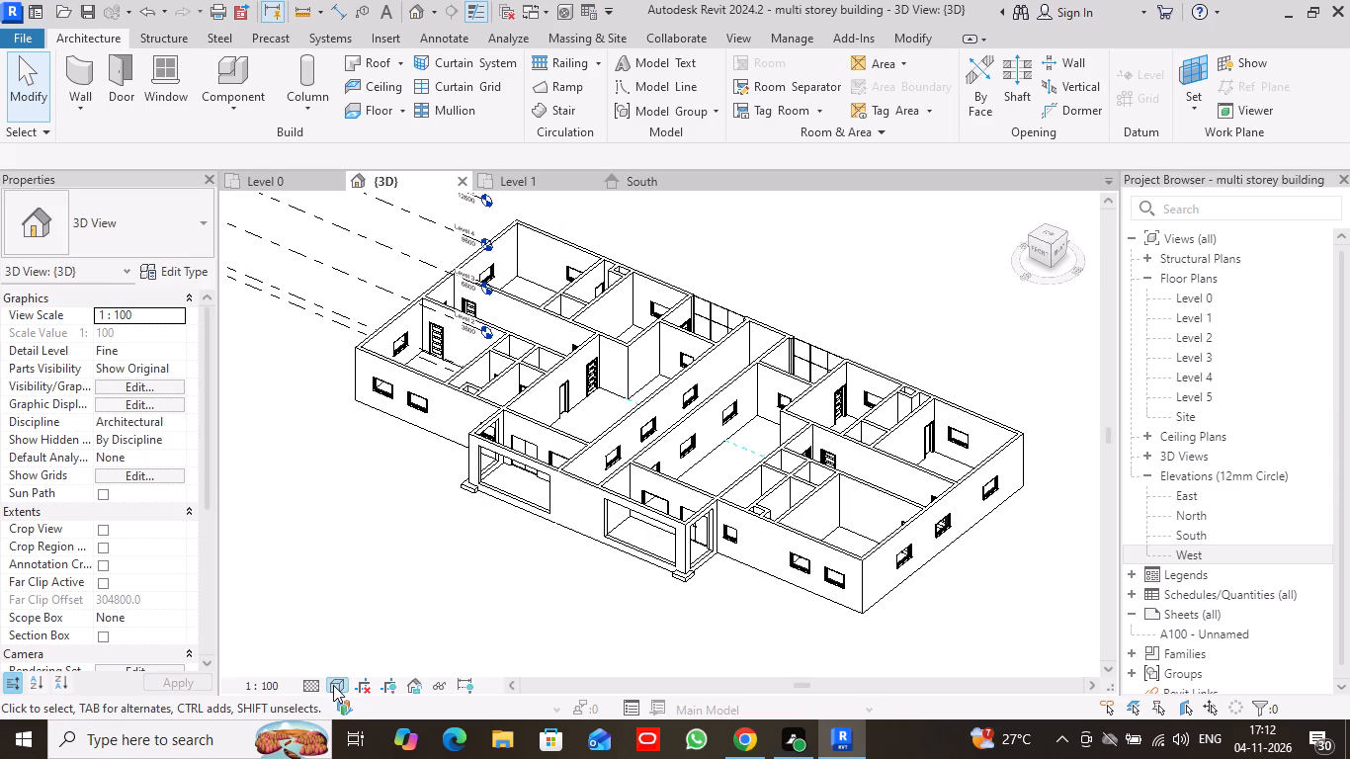
# Inspect the building's front in the Shaded visual style and return the 3D view to Hidden Line.
pyautogui.click(333, 685)
pyautogui.click(404, 610)
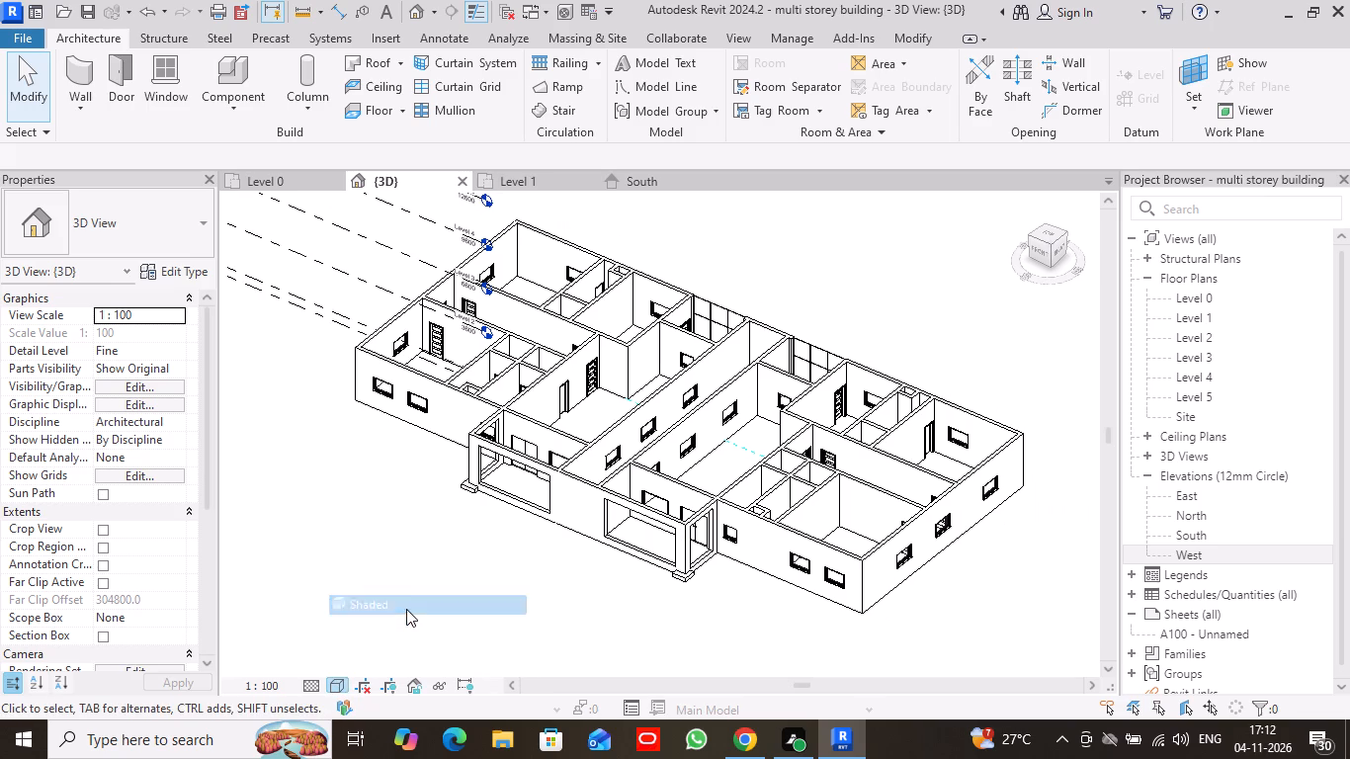
pyautogui.scroll(5, 505, 596)
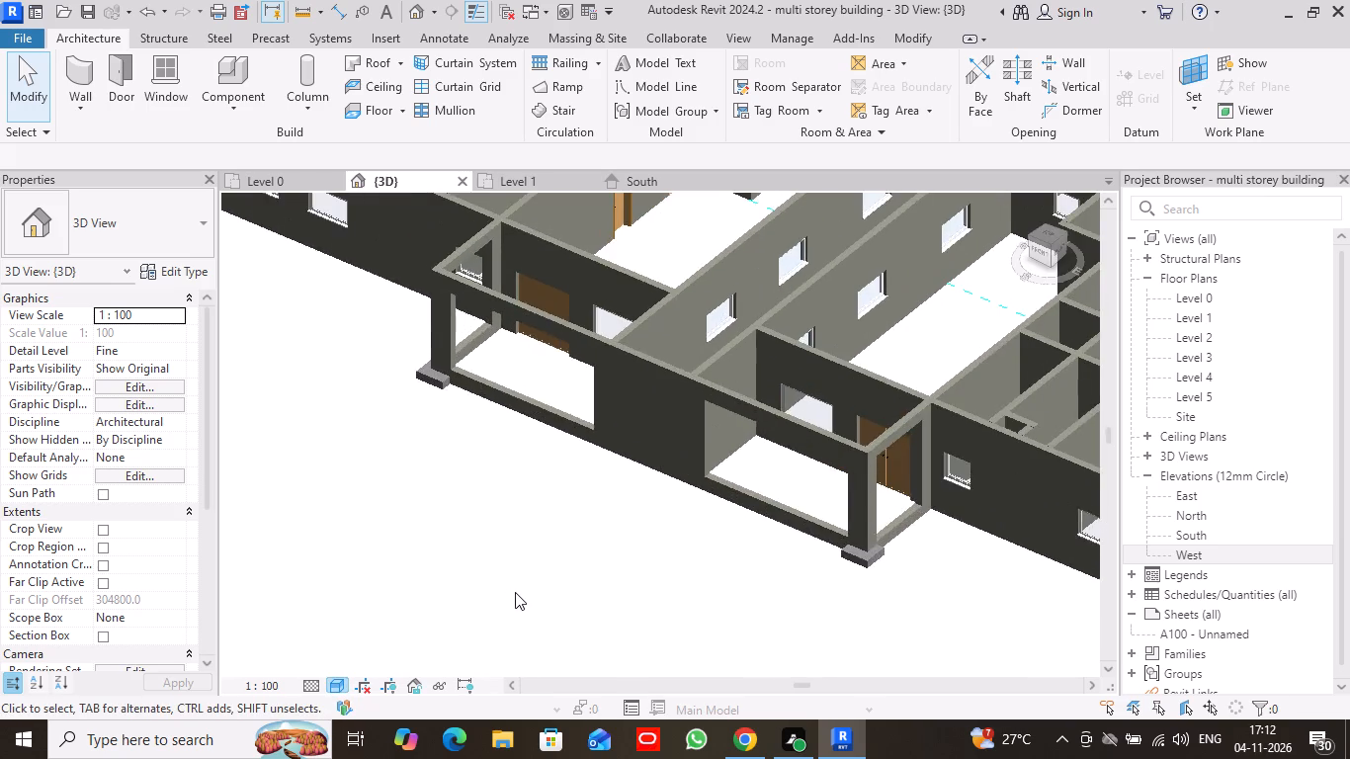
pyautogui.scroll(-4, 516, 588)
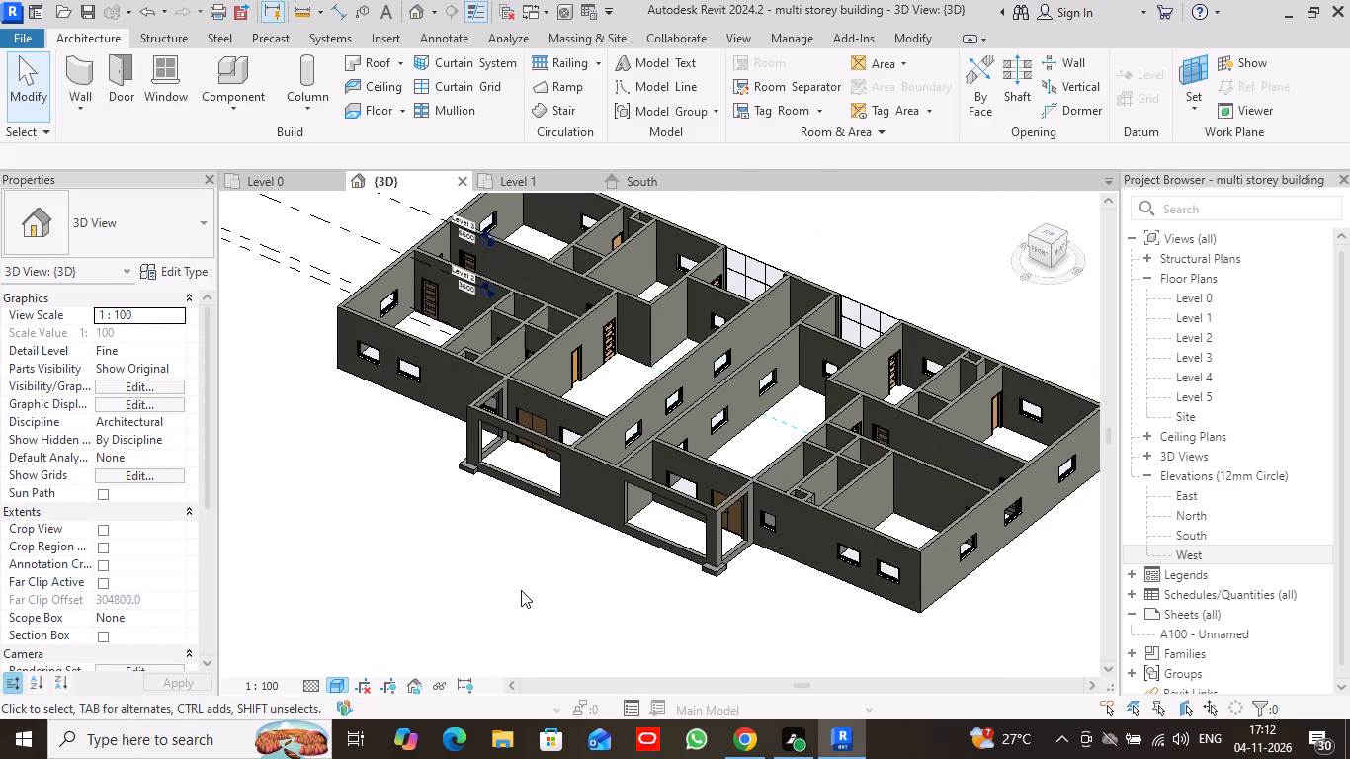
pyautogui.click(337, 682)
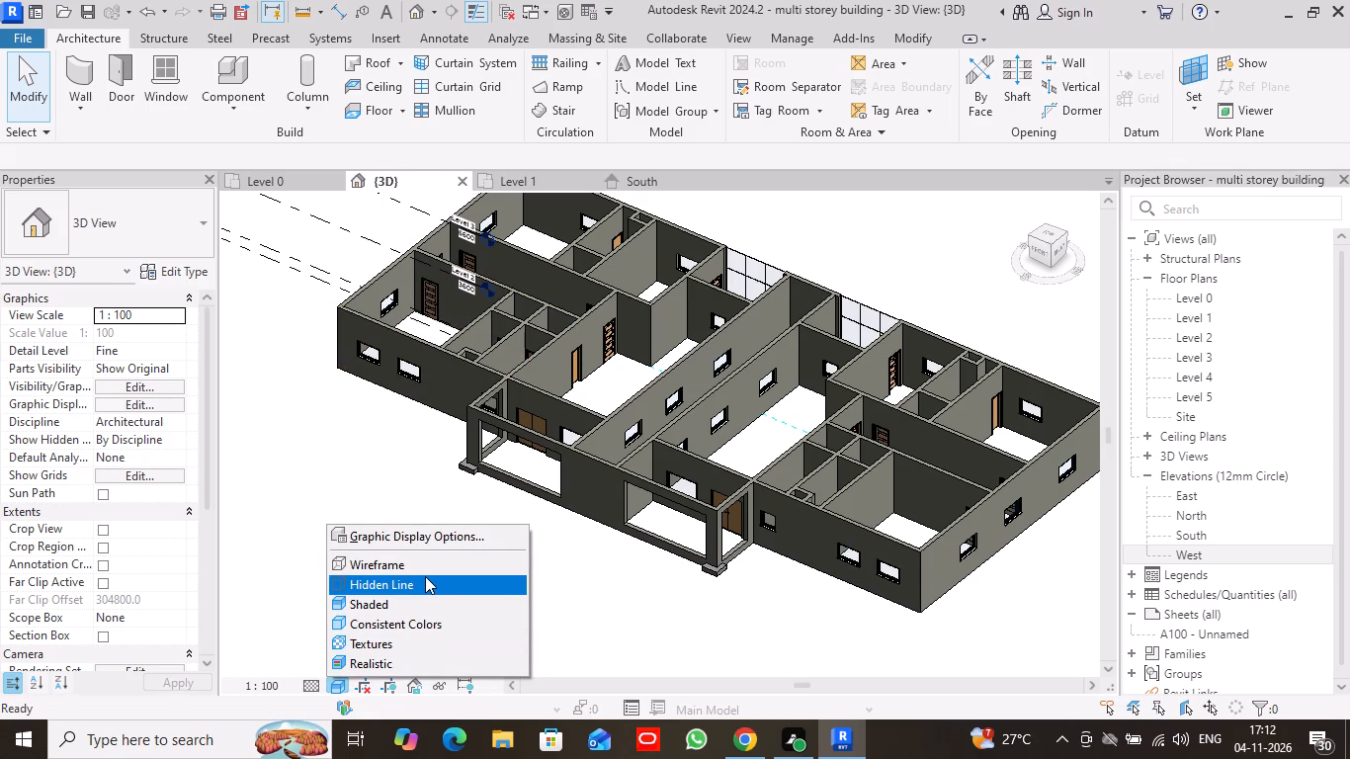
pyautogui.click(426, 581)
pyautogui.scroll(-1, 495, 586)
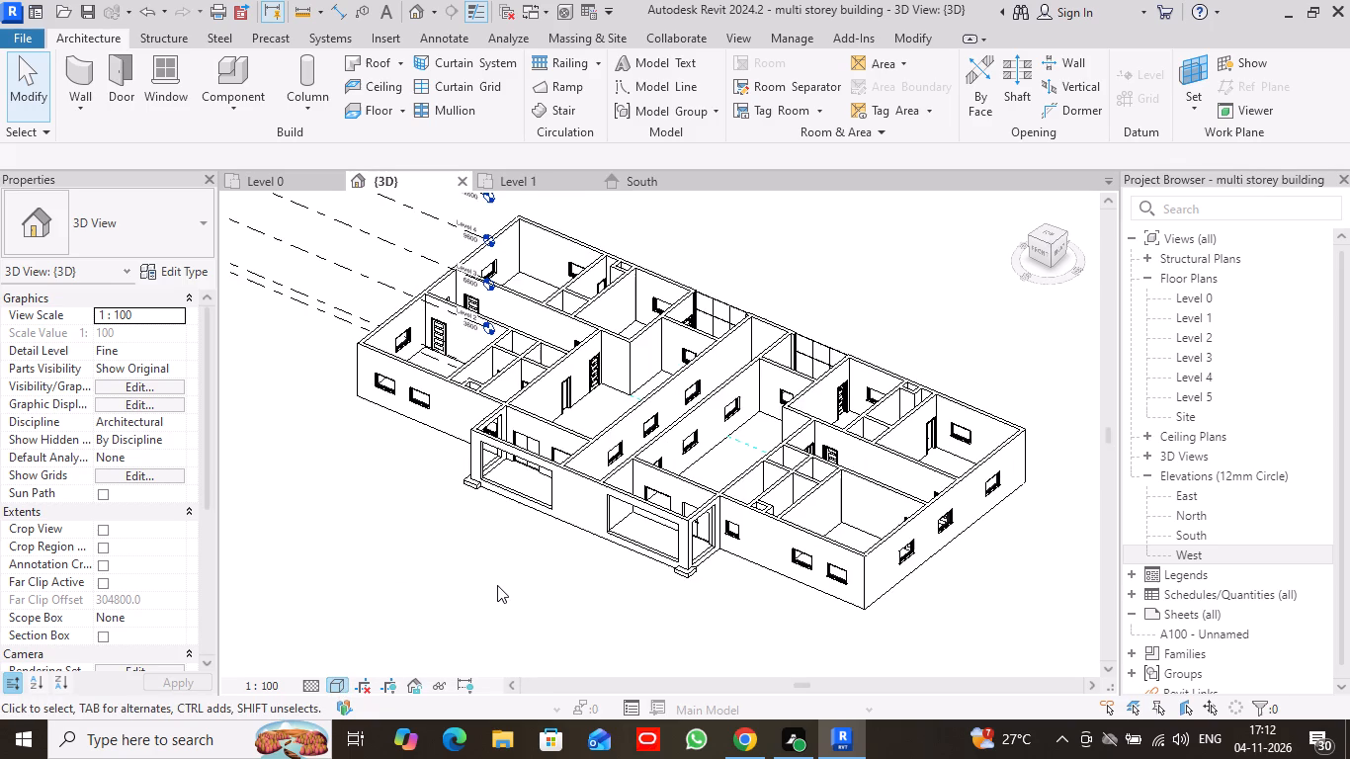
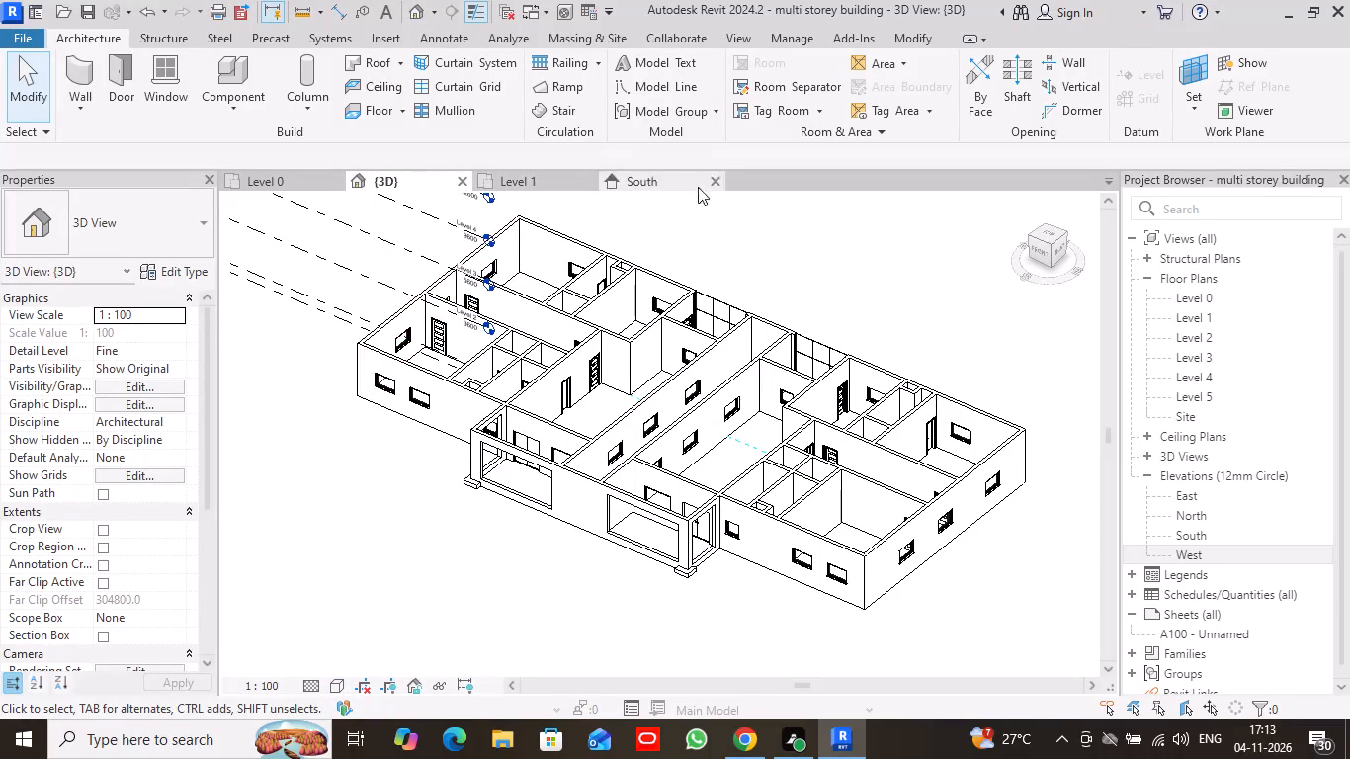
# Orient the 3D view to the building's front and switch its visual style to Wireframe.
pyautogui.click(1042, 253)
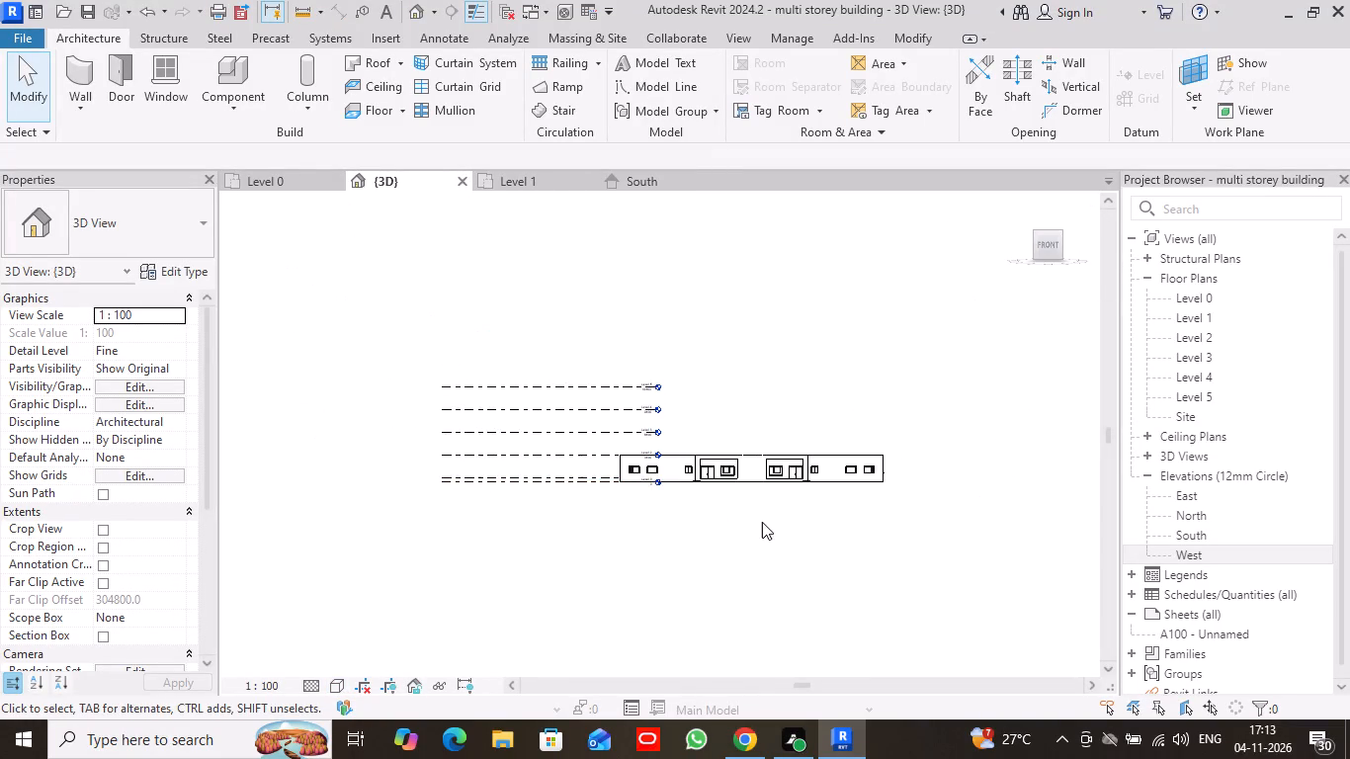
pyautogui.scroll(10, 745, 515)
pyautogui.moveTo(767, 456); pyautogui.dragTo(741, 536, button='middle')
pyautogui.scroll(5, 741, 536)
pyautogui.scroll(-3, 744, 500)
pyautogui.moveTo(754, 497); pyautogui.dragTo(689, 527, button='middle')
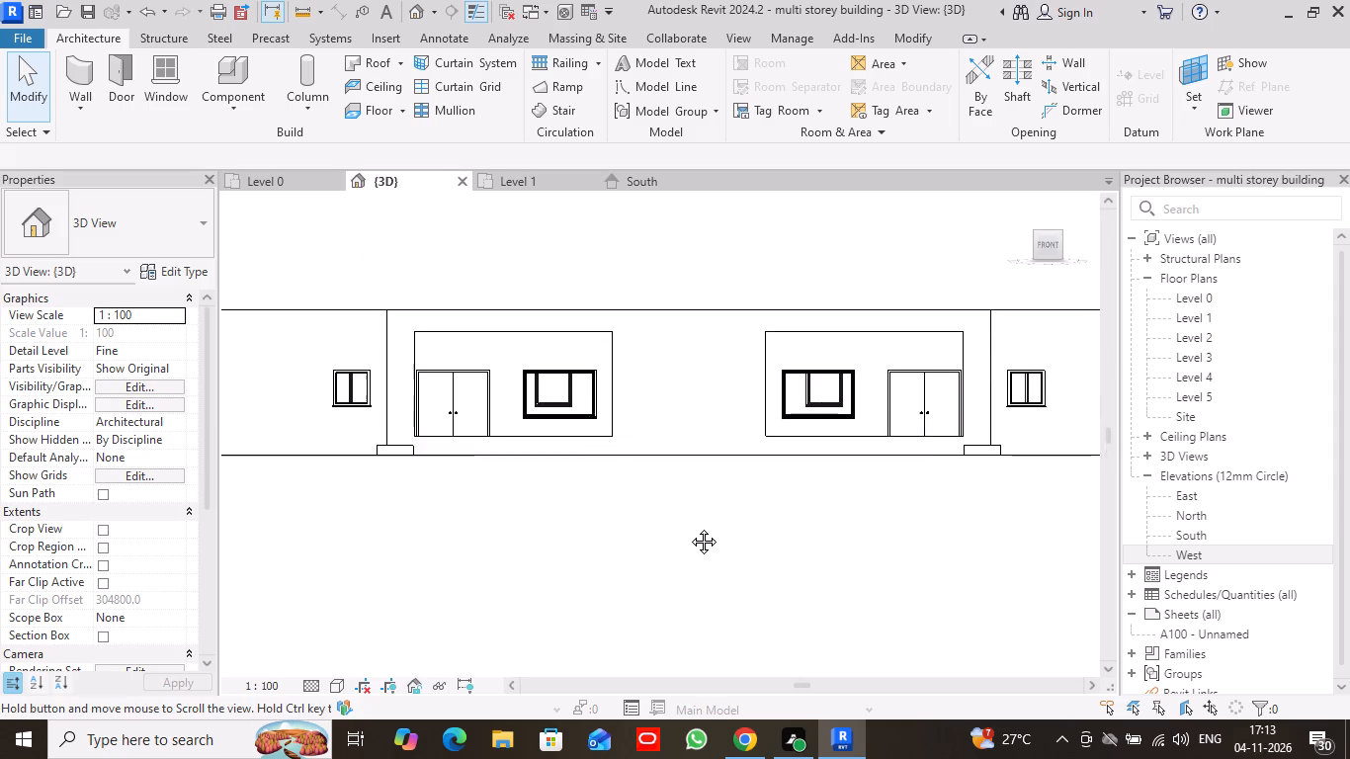
pyautogui.moveTo(689, 527); pyautogui.dragTo(683, 530, button='middle')
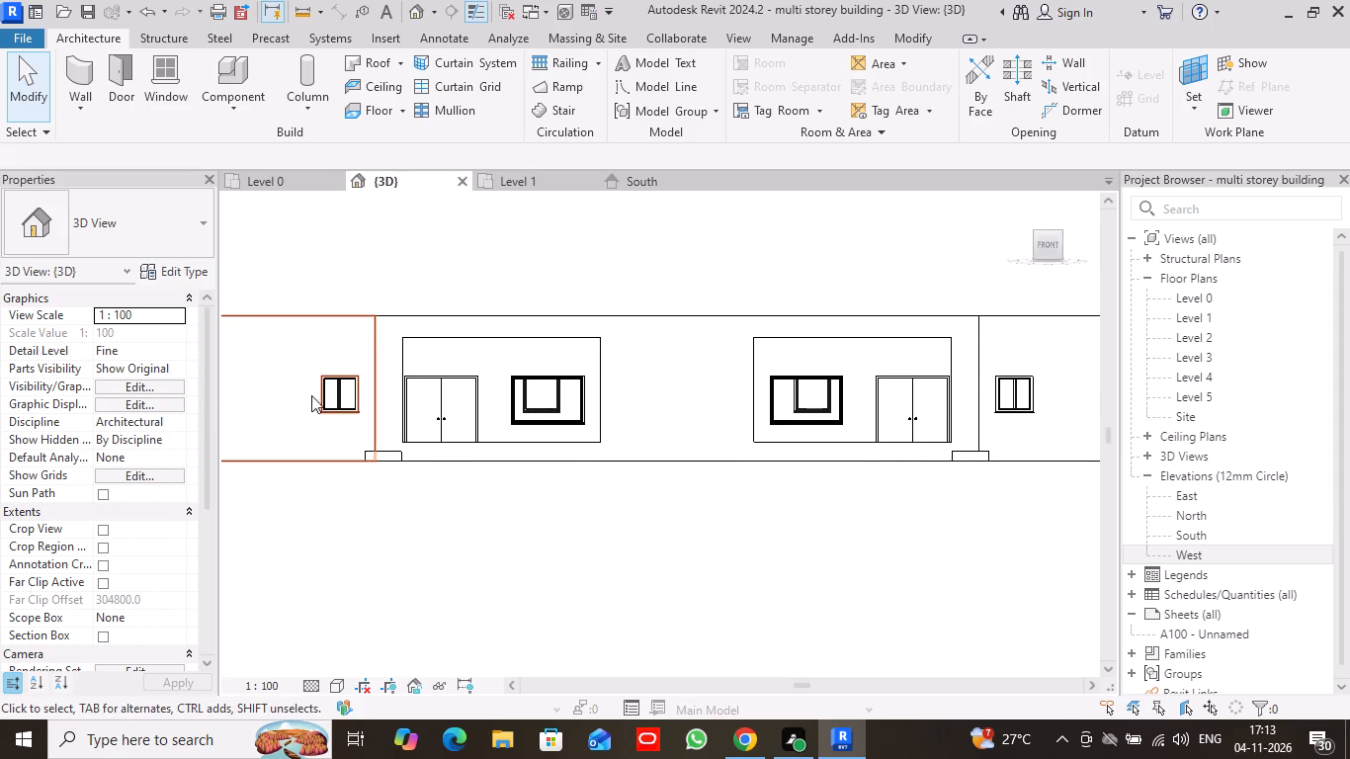
pyautogui.click(342, 680)
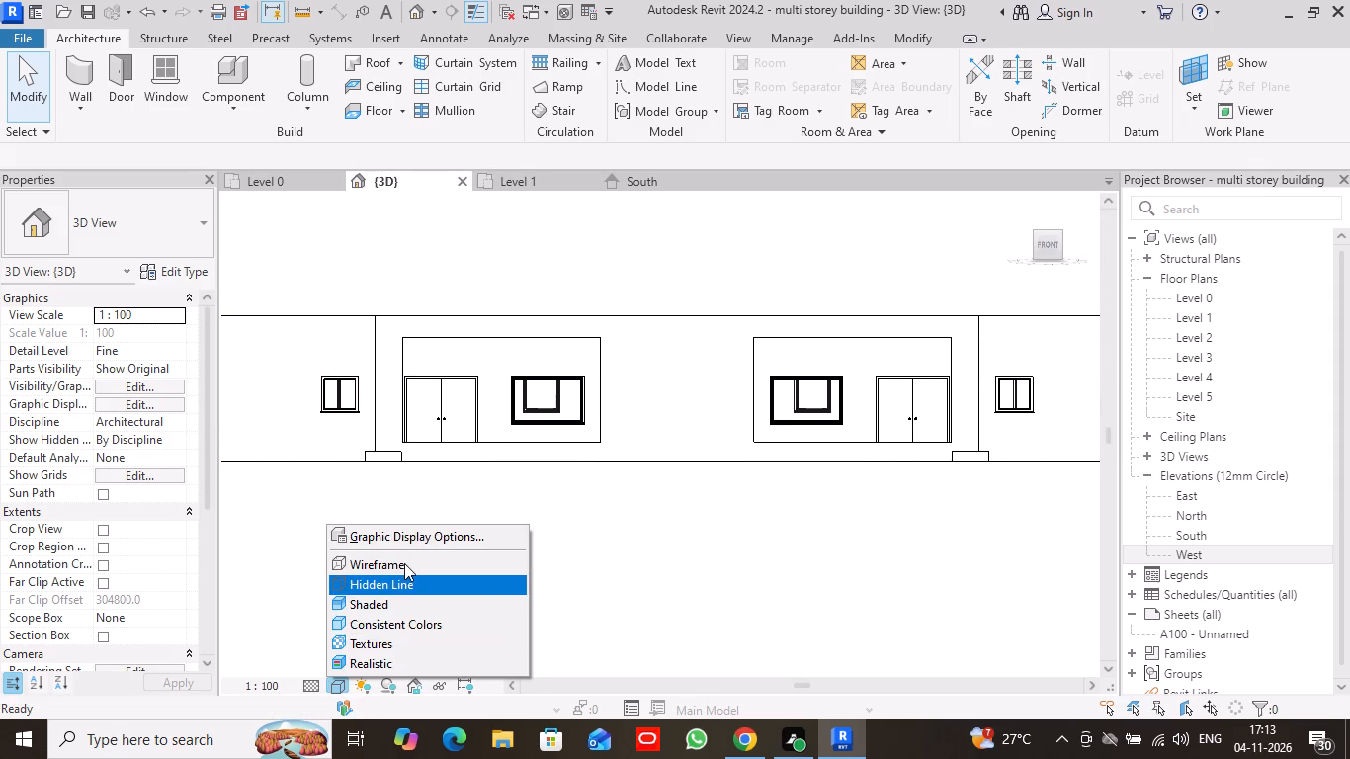
pyautogui.click(404, 563)
# Edit the profile of the front wall across the central passage, cutting a rectangular opening about 1700 mm wide and 2800 mm high.
pyautogui.scroll(2, 667, 558)
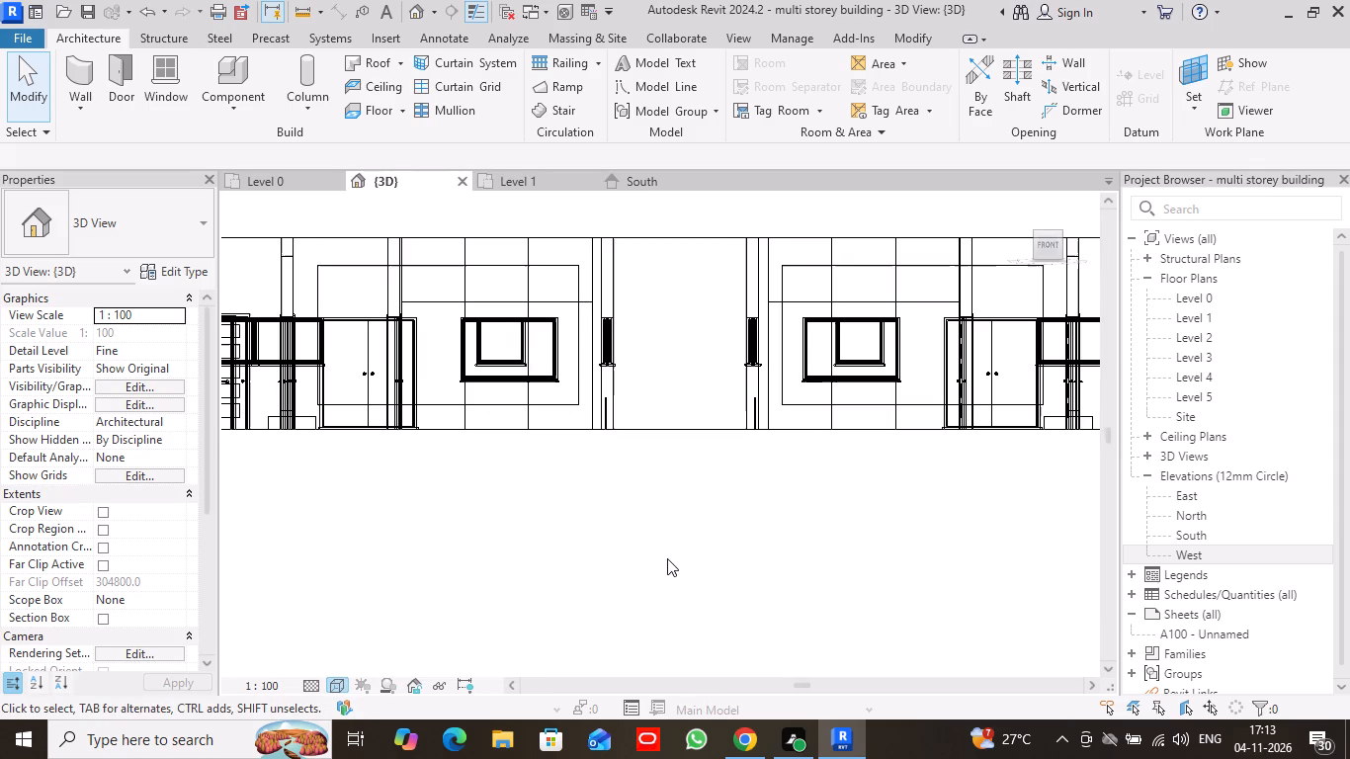
pyautogui.moveTo(703, 510); pyautogui.dragTo(669, 604, button='middle')
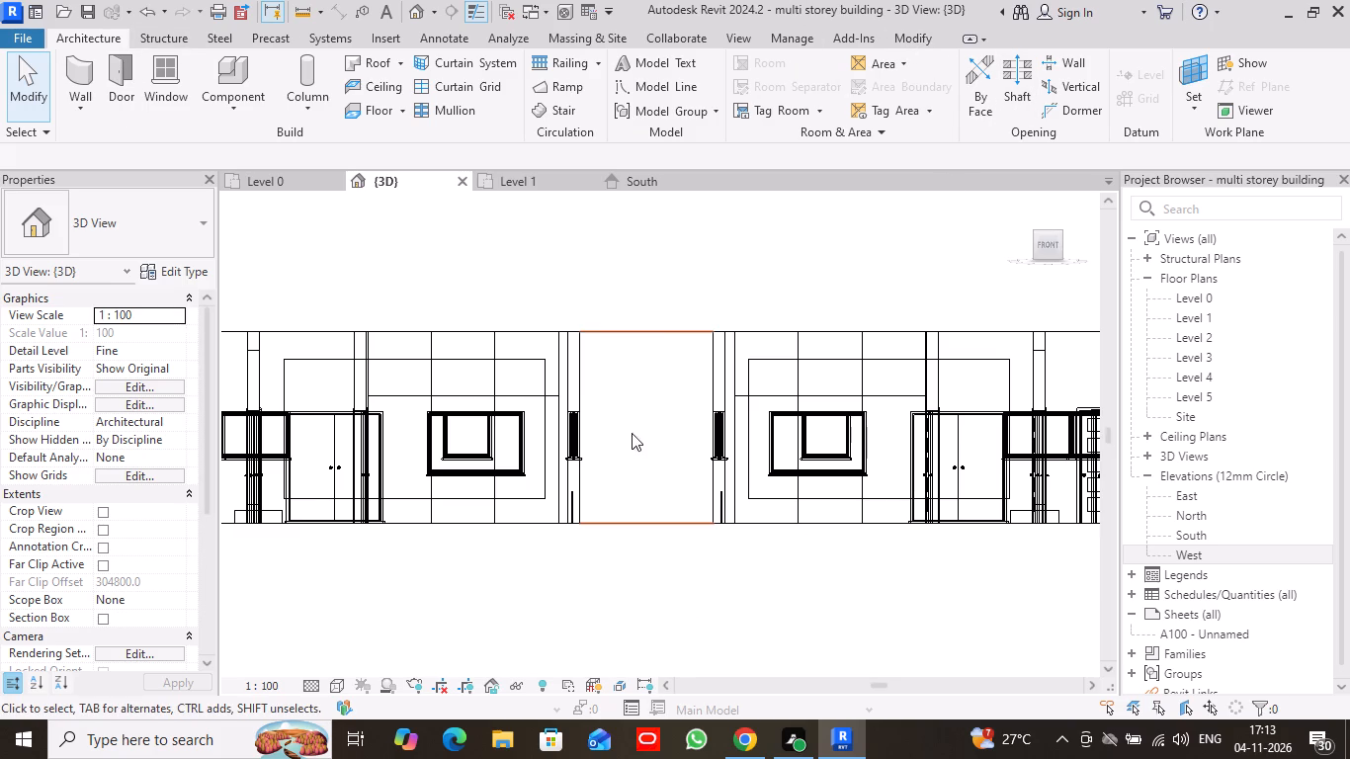
pyautogui.click(651, 331)
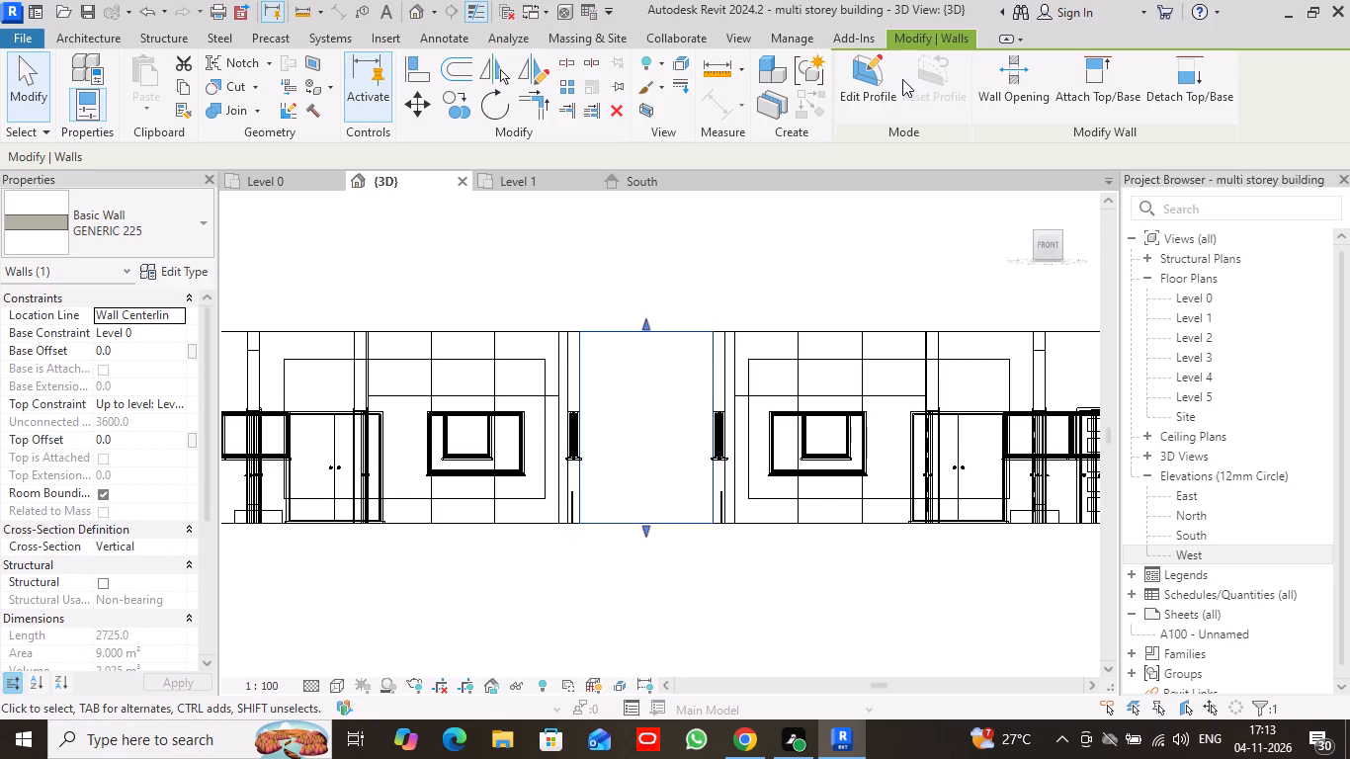
pyautogui.click(878, 85)
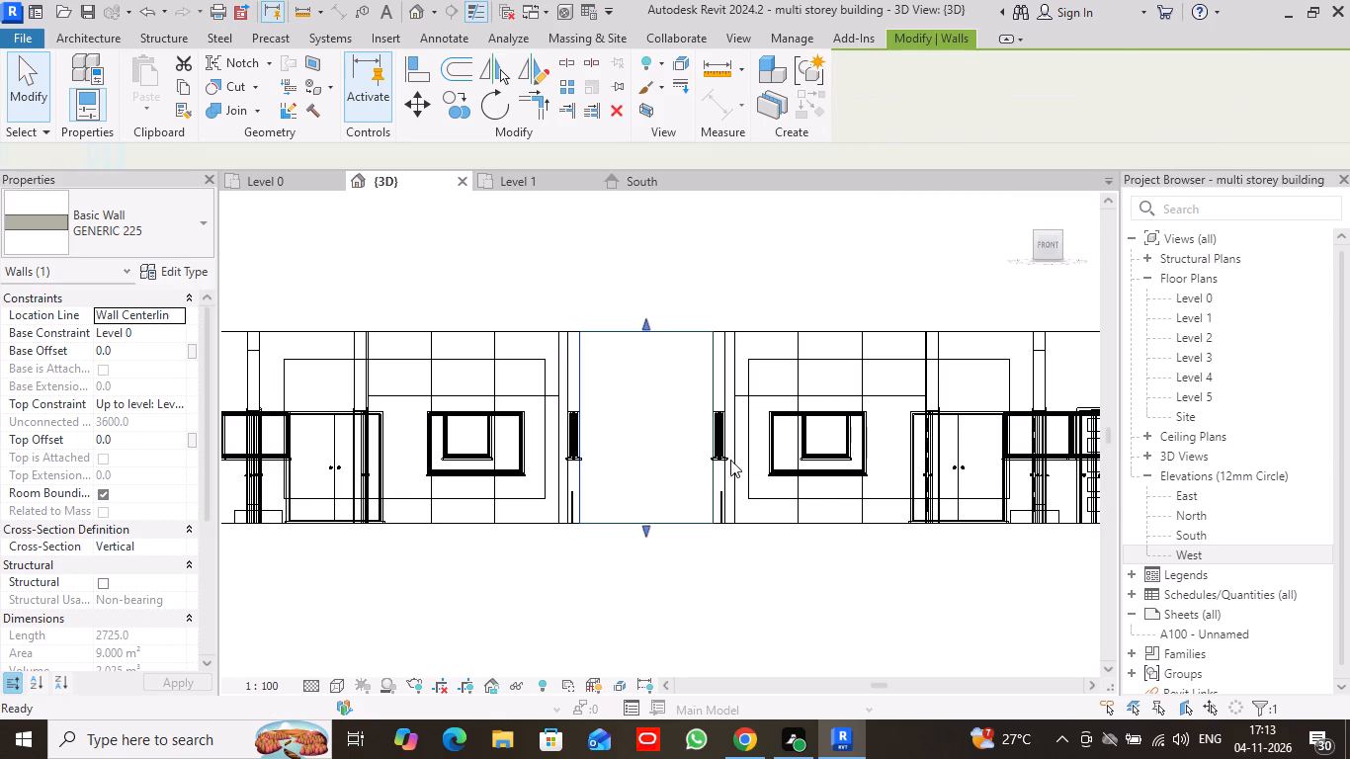
pyautogui.scroll(5, 649, 432)
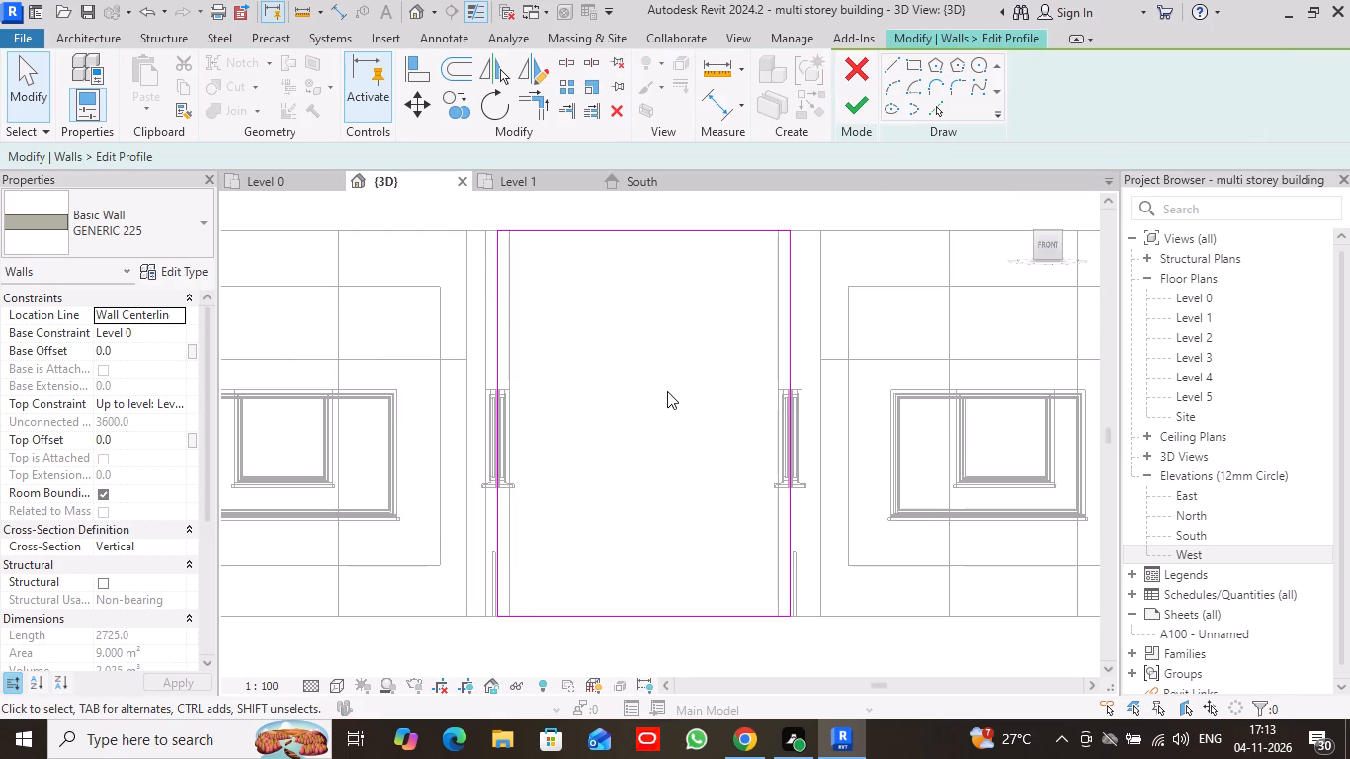
pyautogui.click(905, 64)
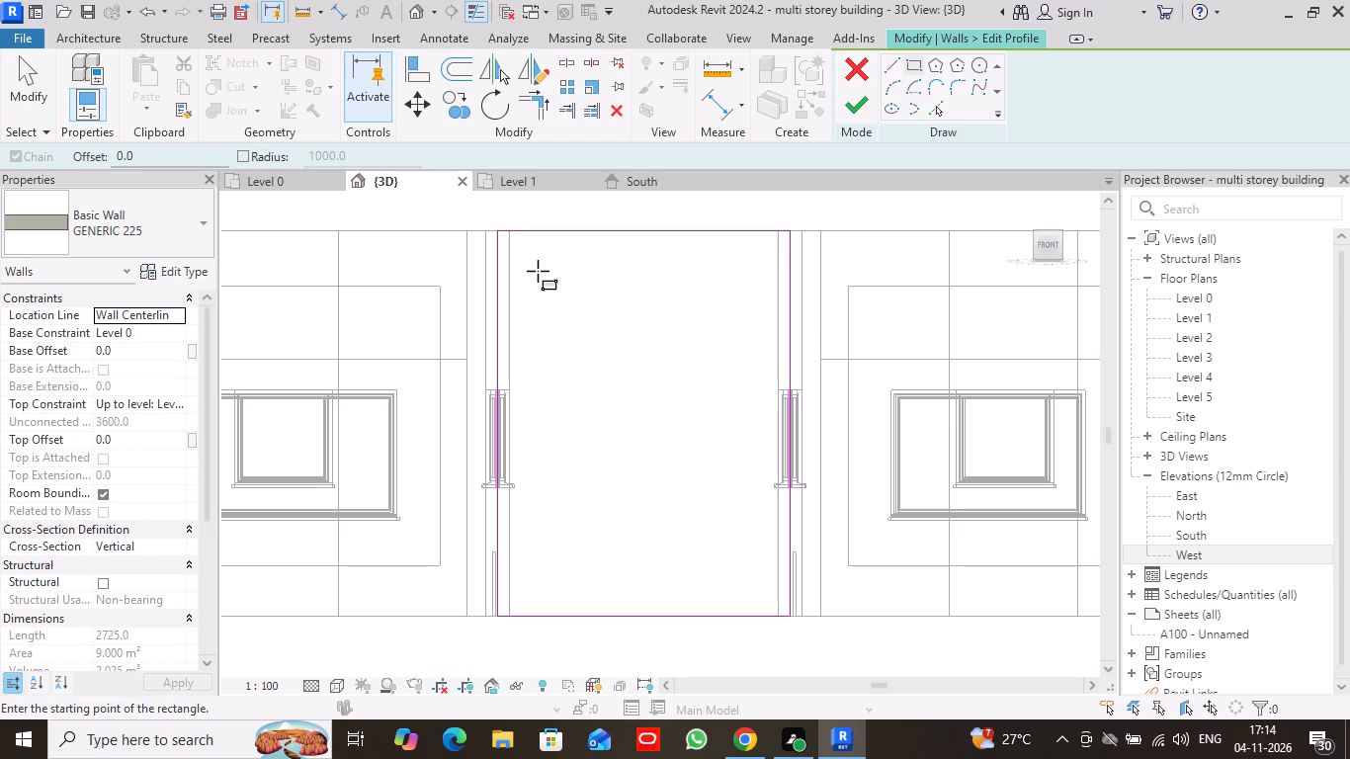
pyautogui.click(553, 274)
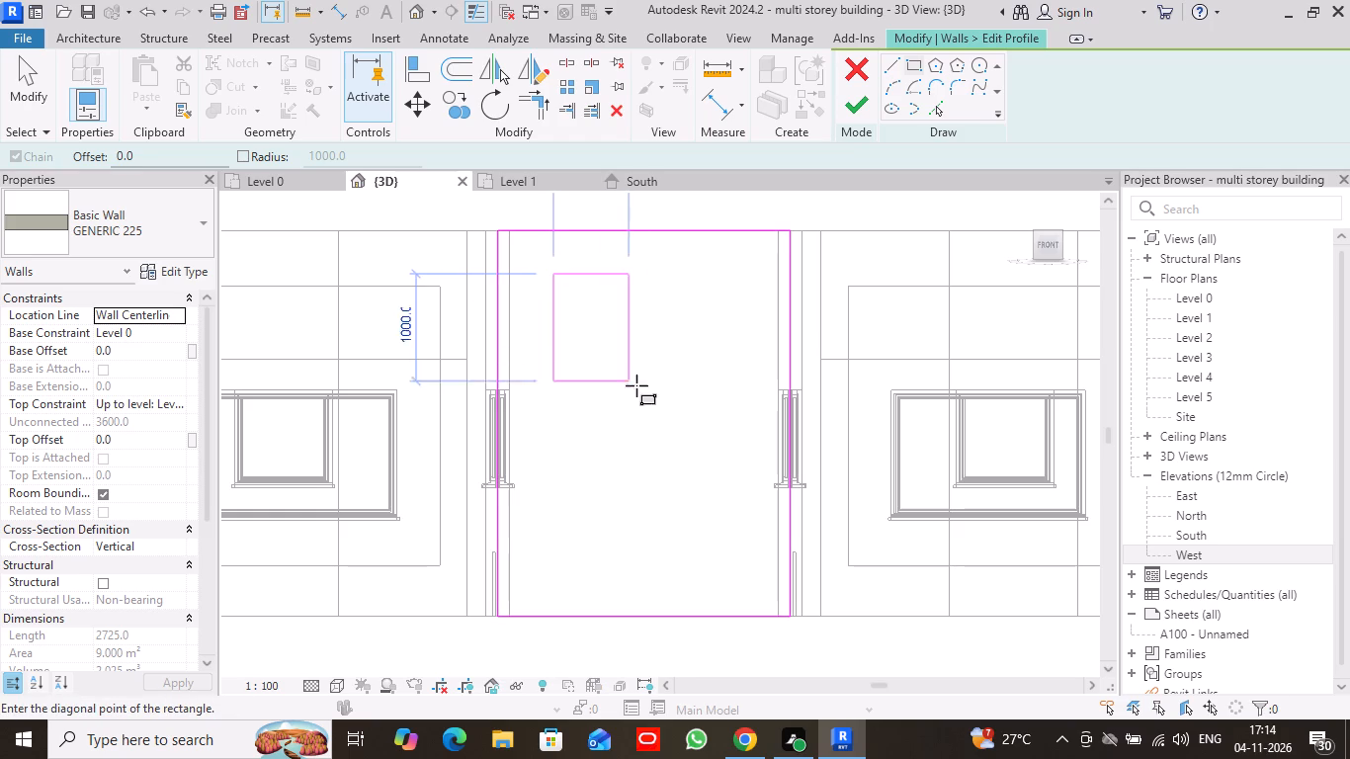
pyautogui.click(738, 572)
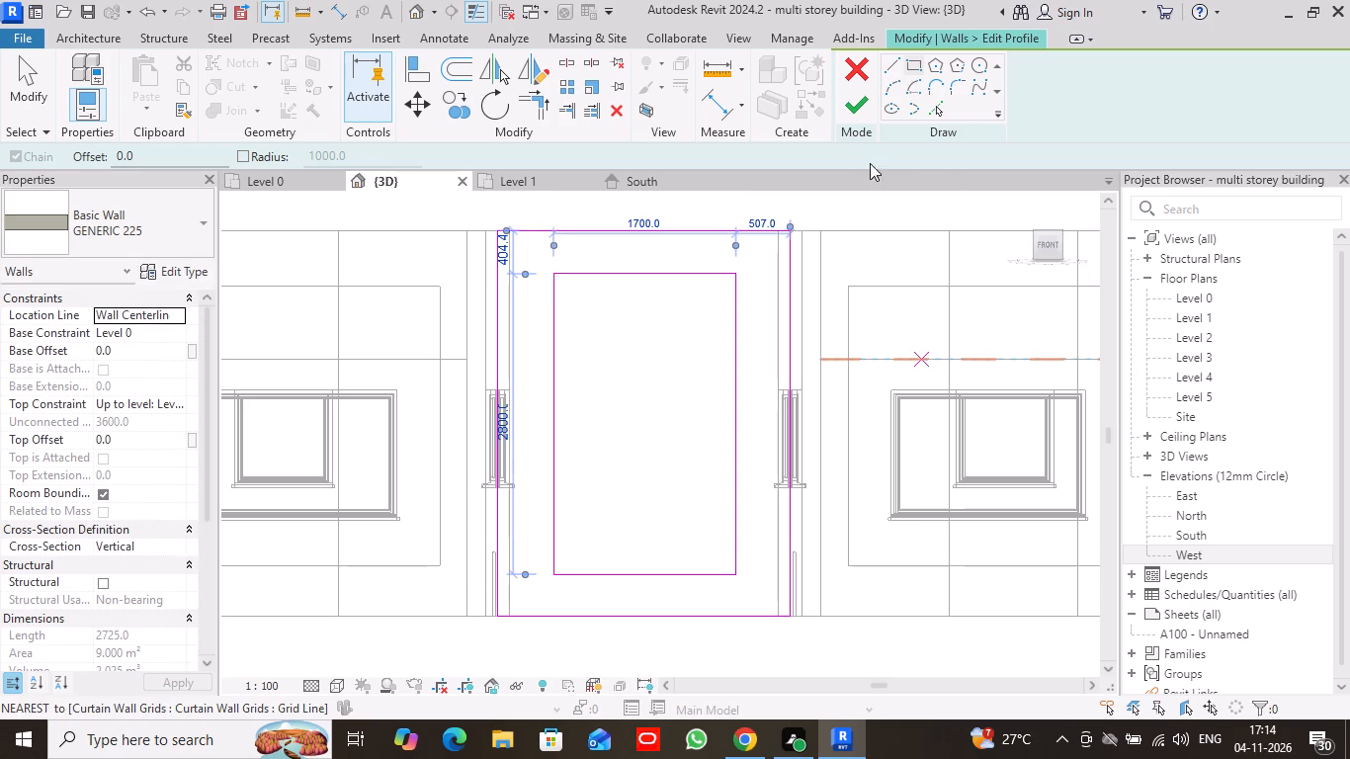
pyautogui.click(862, 112)
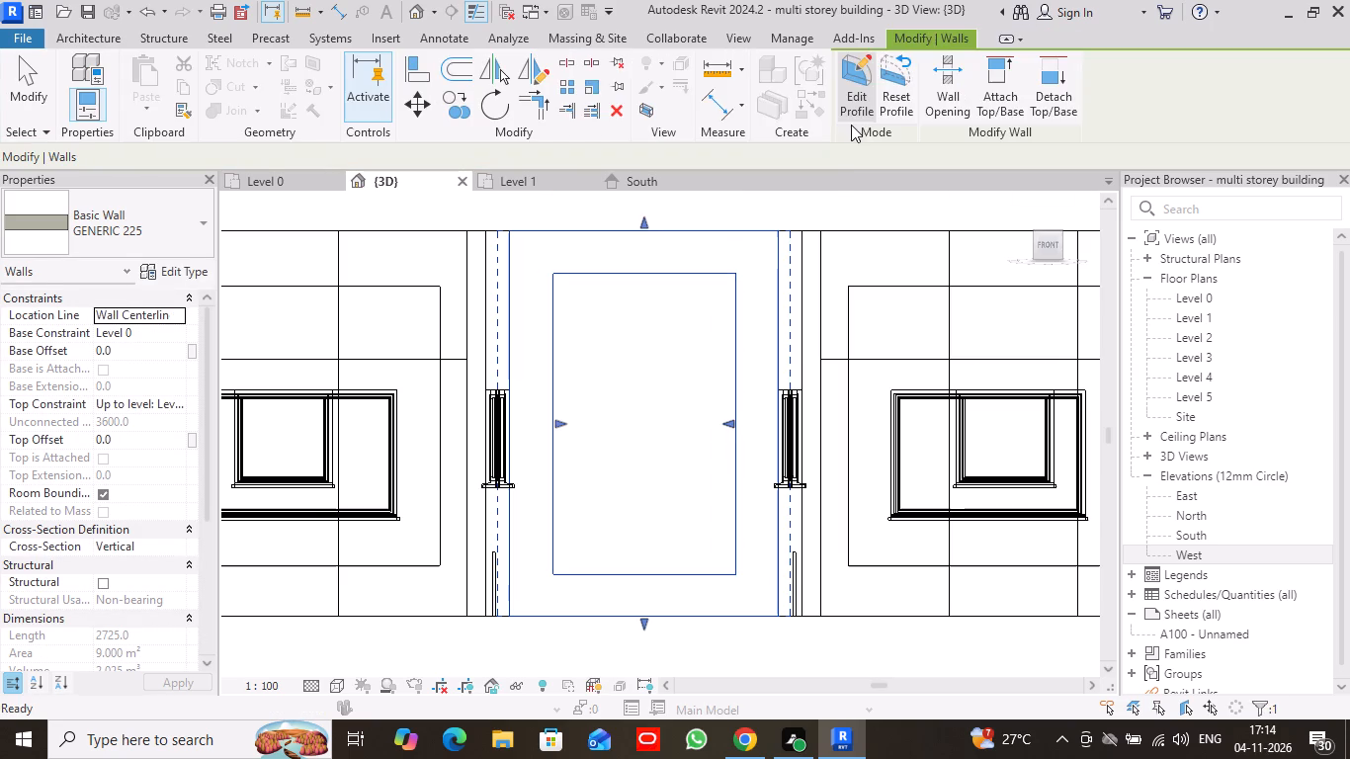
pyautogui.click(936, 213)
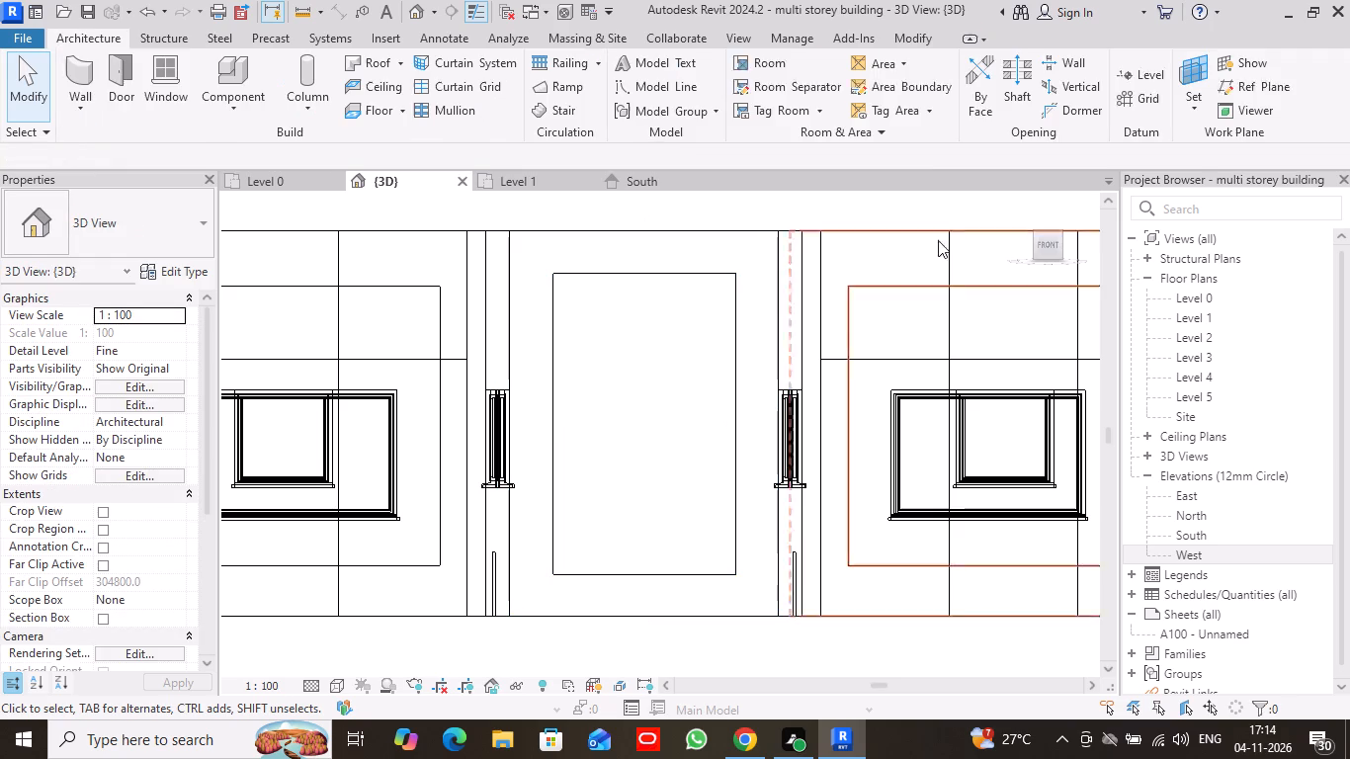
# From the back, edit the central passage's rear wall profile, tracing the front wall's opening as a matching 1700 by 2800 mm rectangle.
pyautogui.scroll(-6, 936, 251)
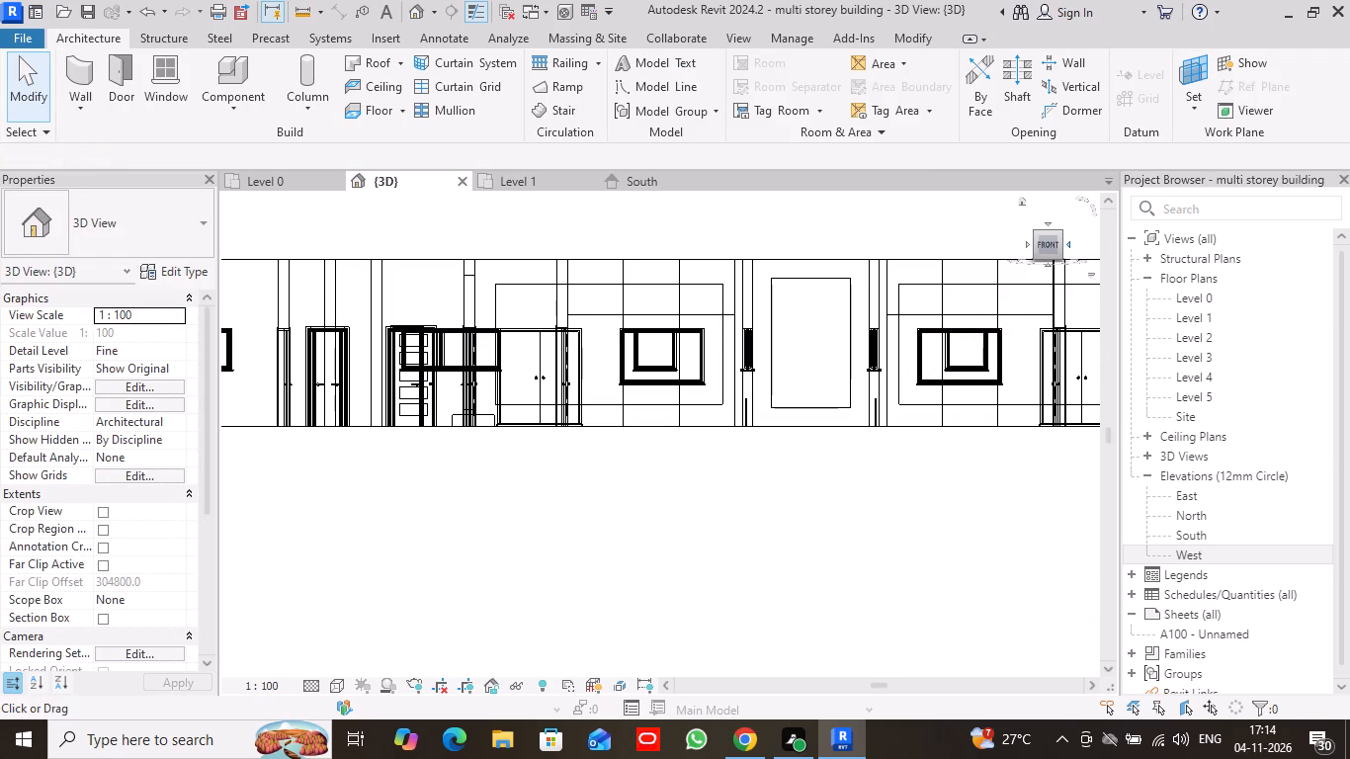
pyautogui.click(1070, 245)
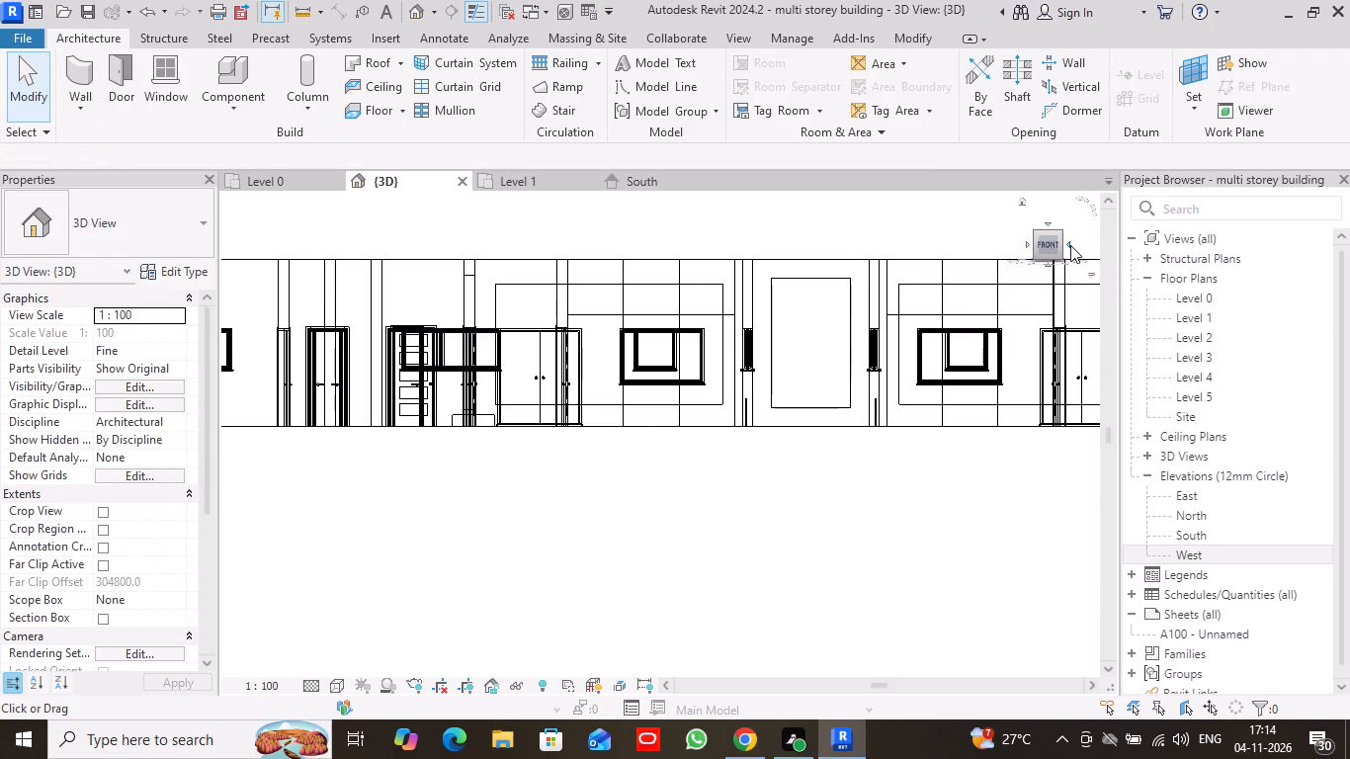
pyautogui.click(1070, 245)
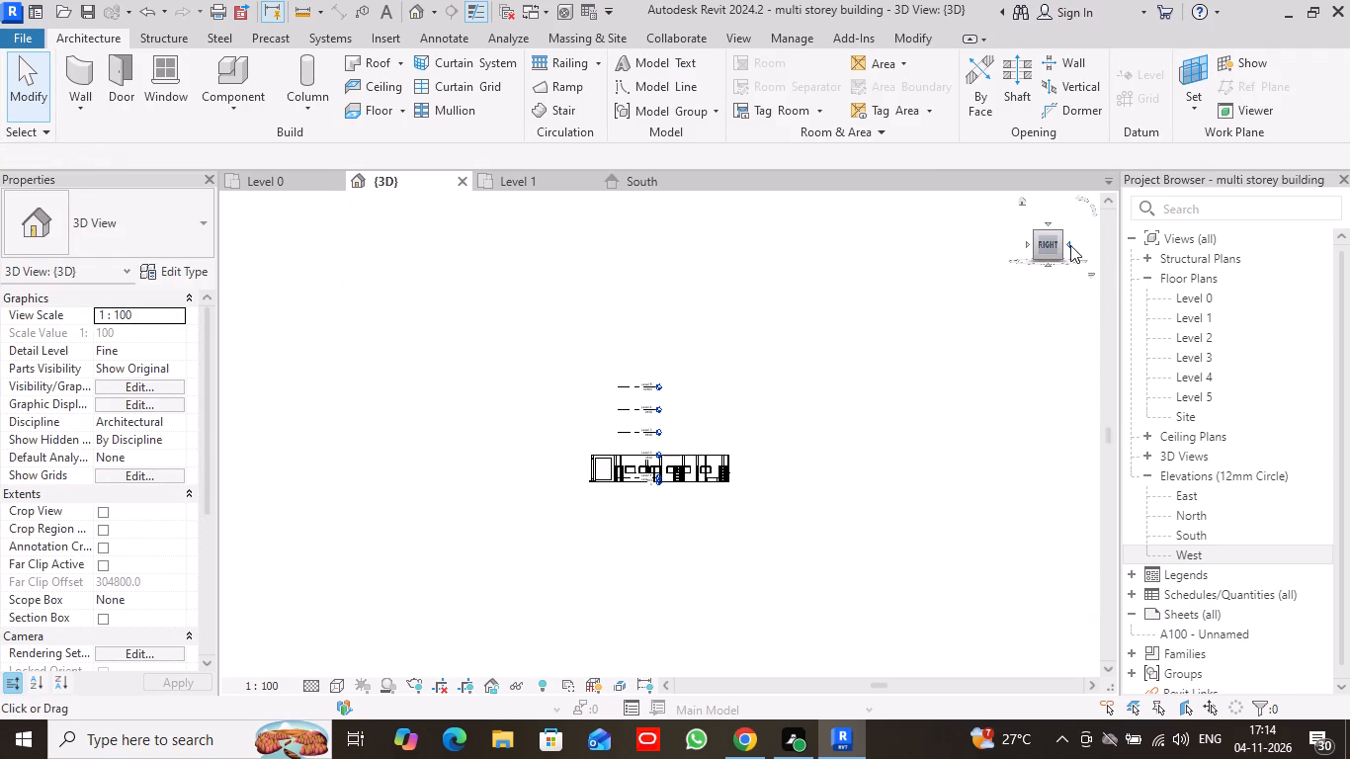
pyautogui.scroll(6, 560, 471)
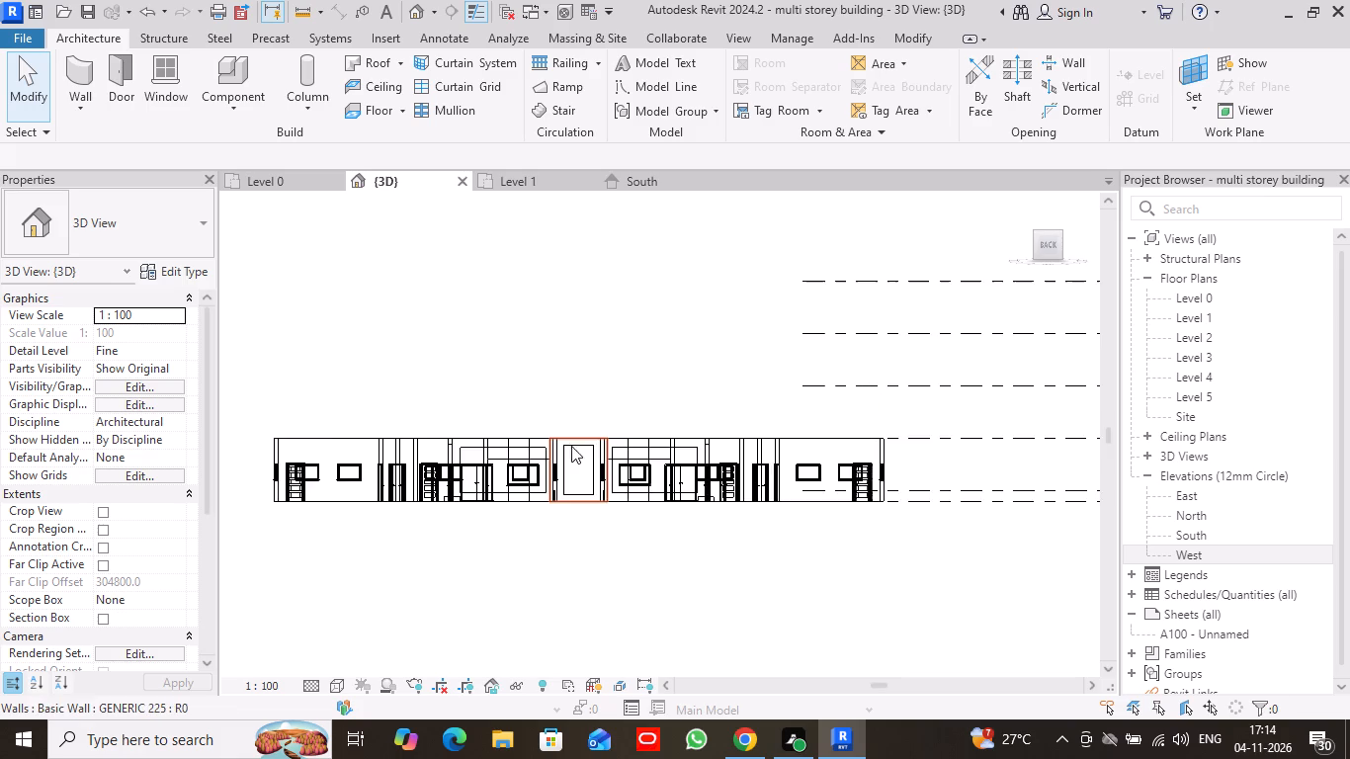
pyautogui.scroll(6, 594, 444)
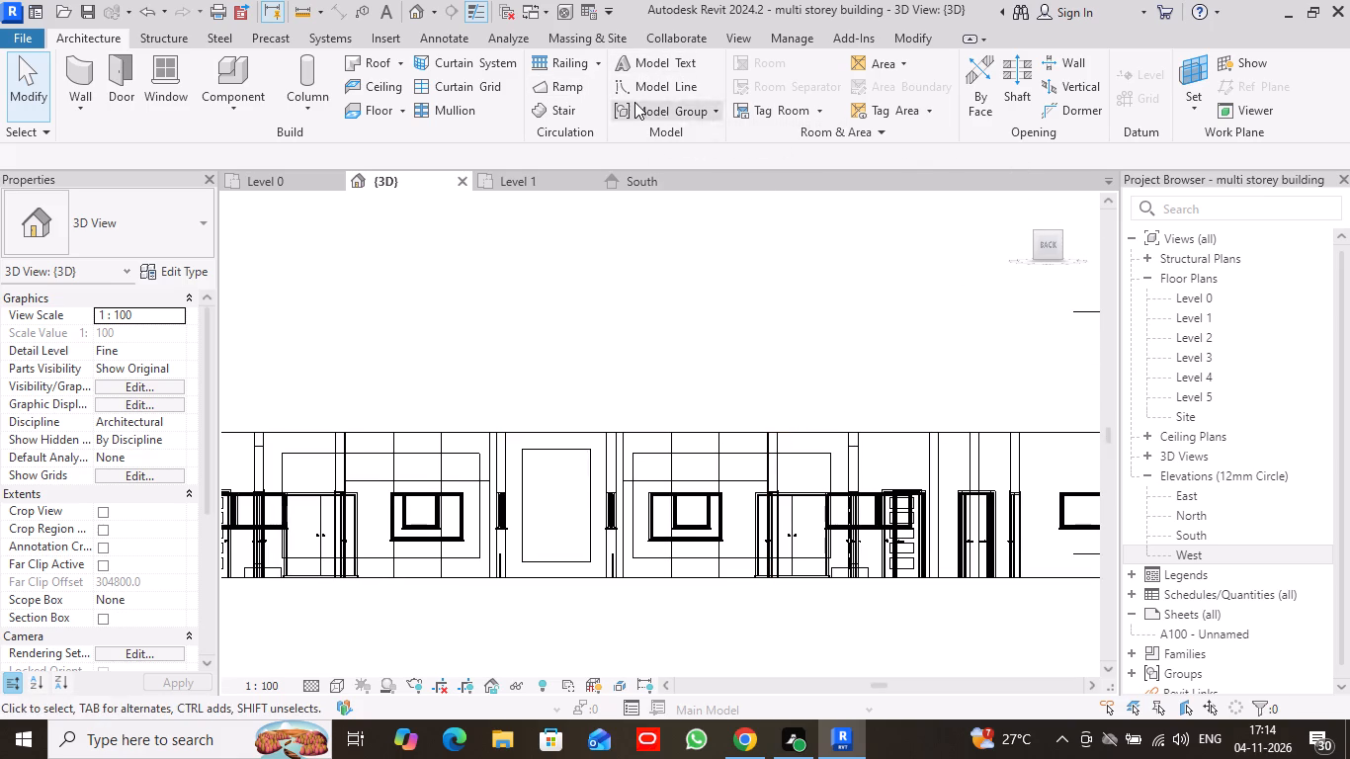
pyautogui.click(564, 437)
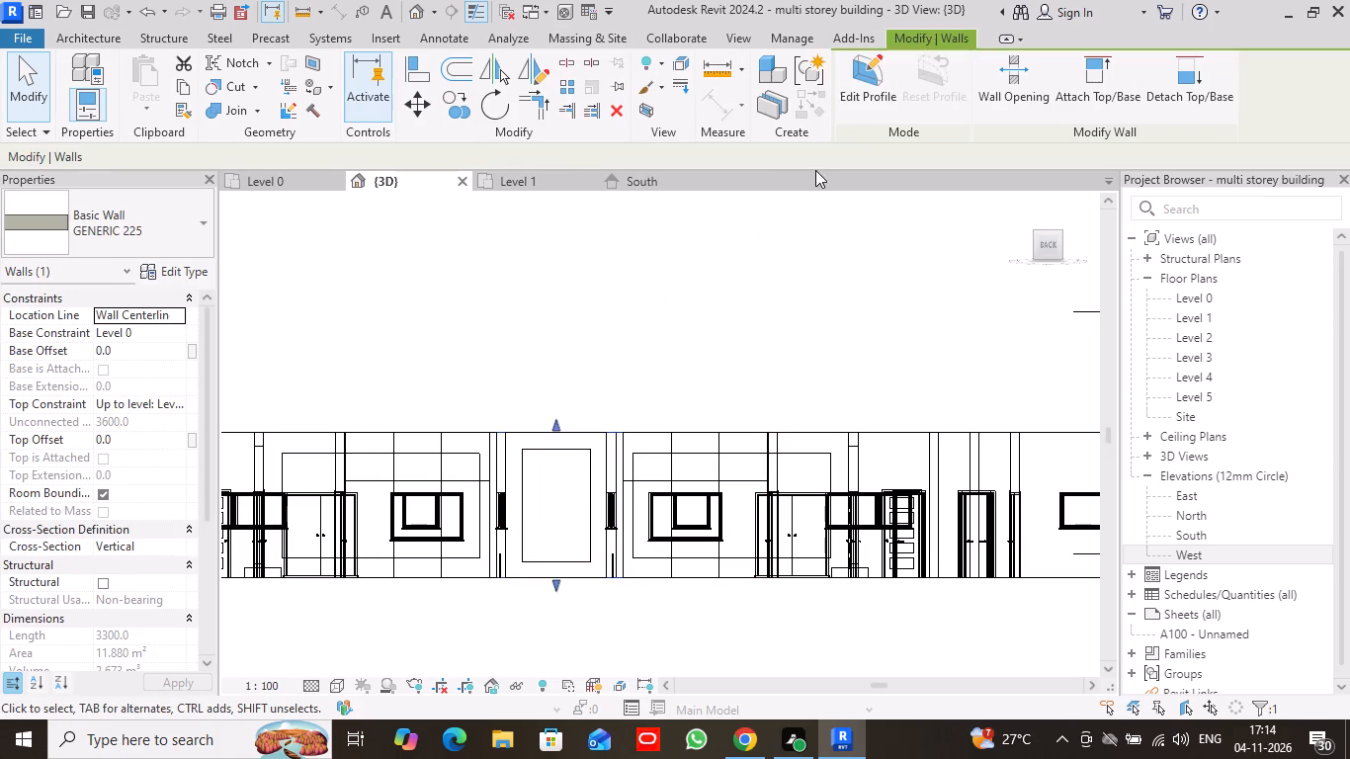
pyautogui.click(873, 88)
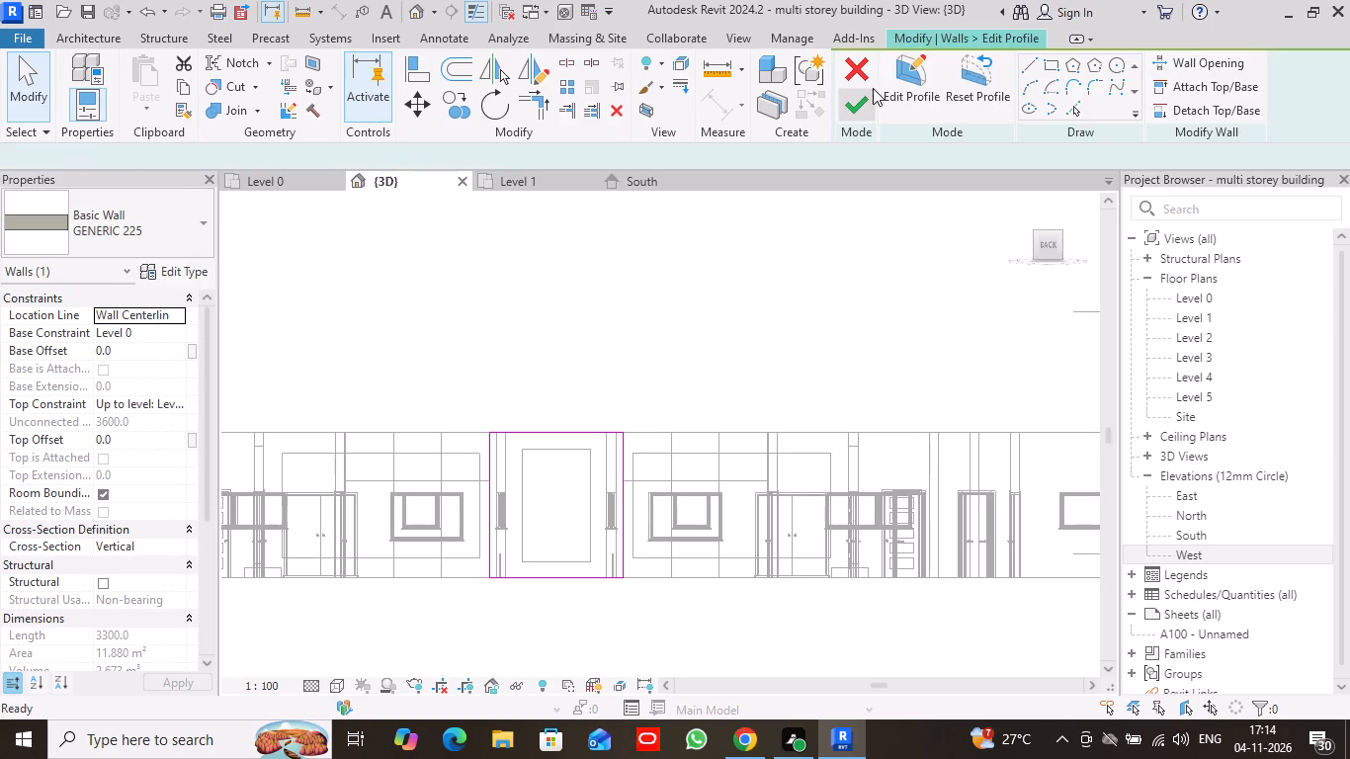
pyautogui.click(1055, 66)
pyautogui.click(919, 69)
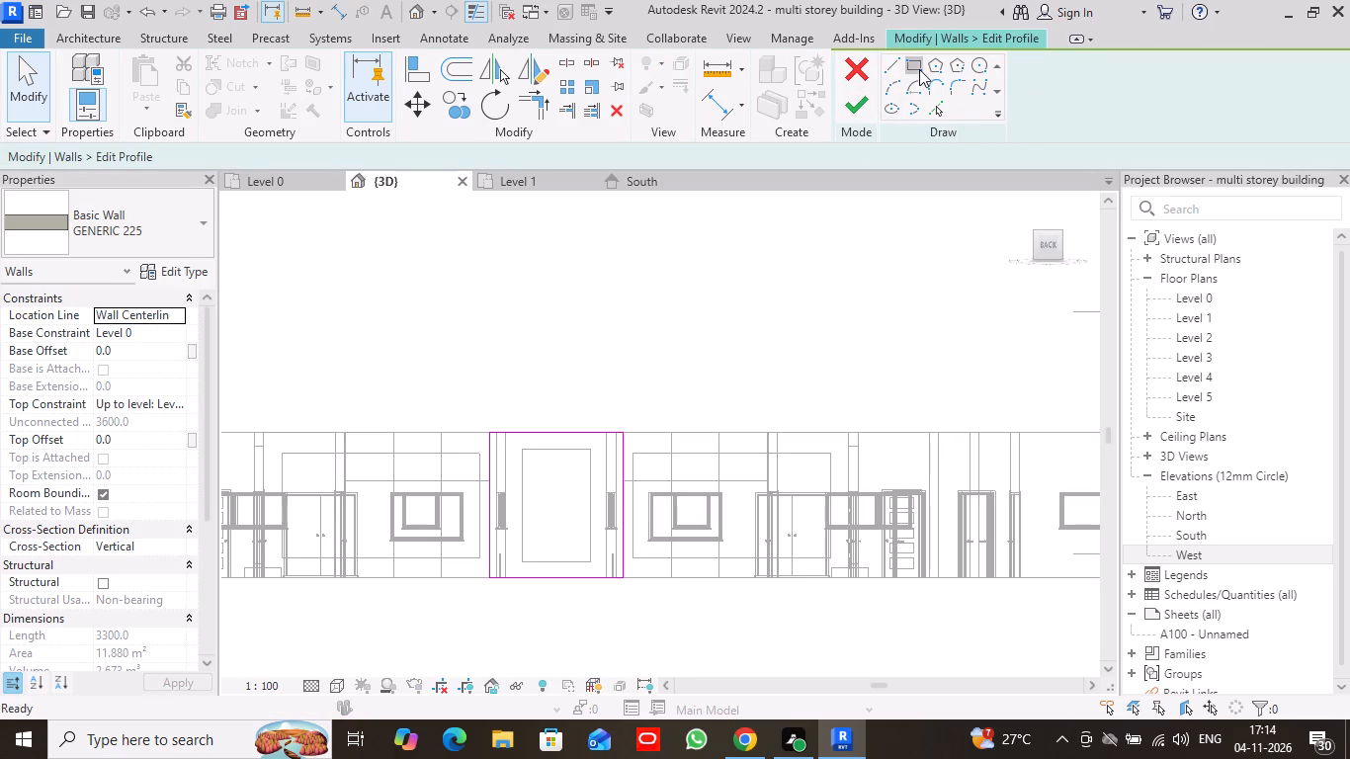
pyautogui.scroll(4, 608, 579)
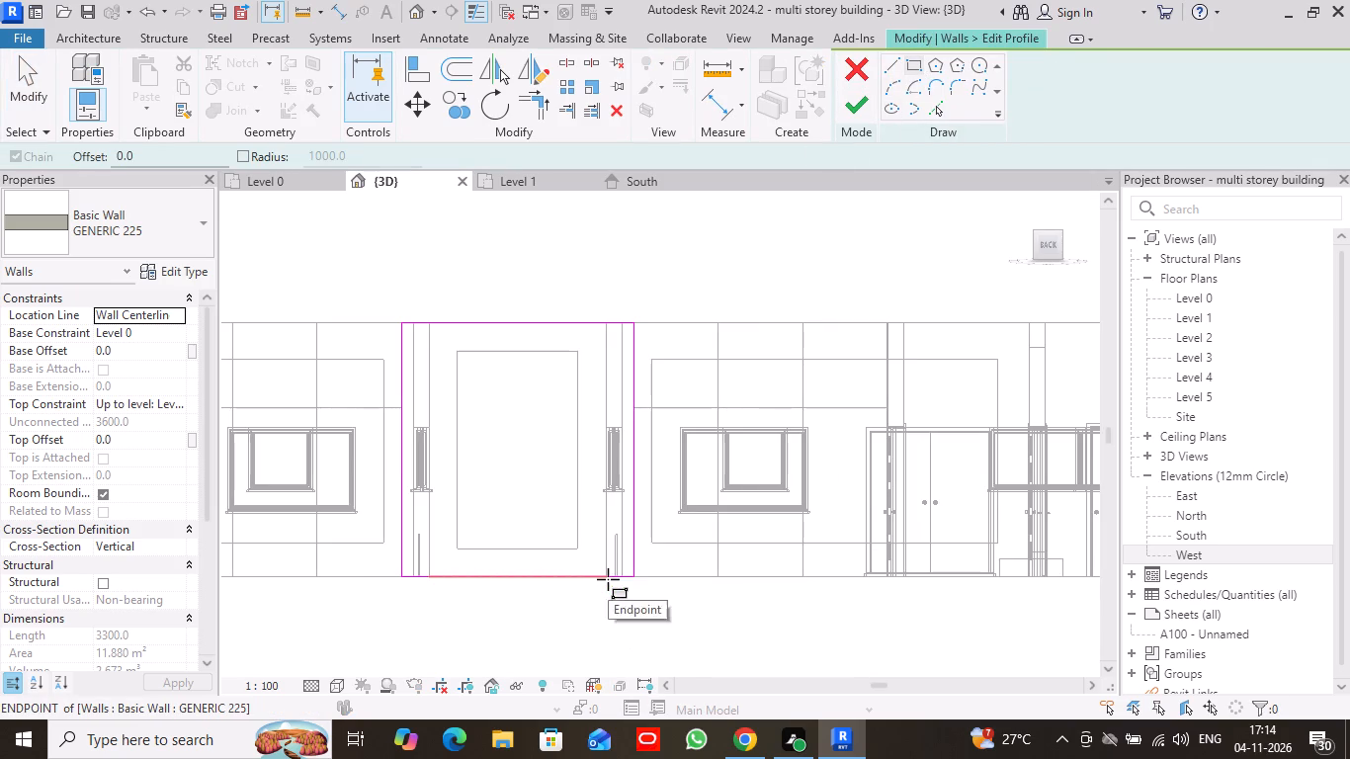
pyautogui.scroll(2, 609, 562)
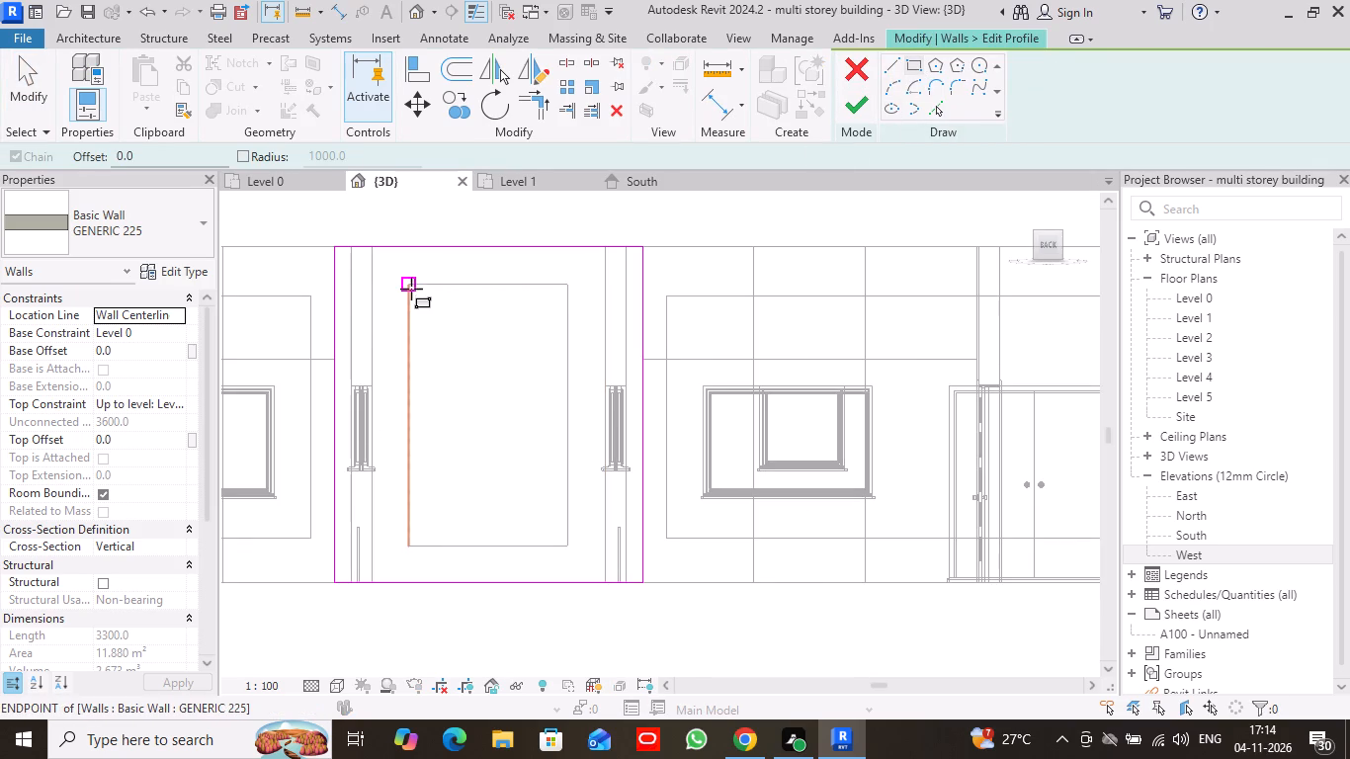
pyautogui.click(411, 289)
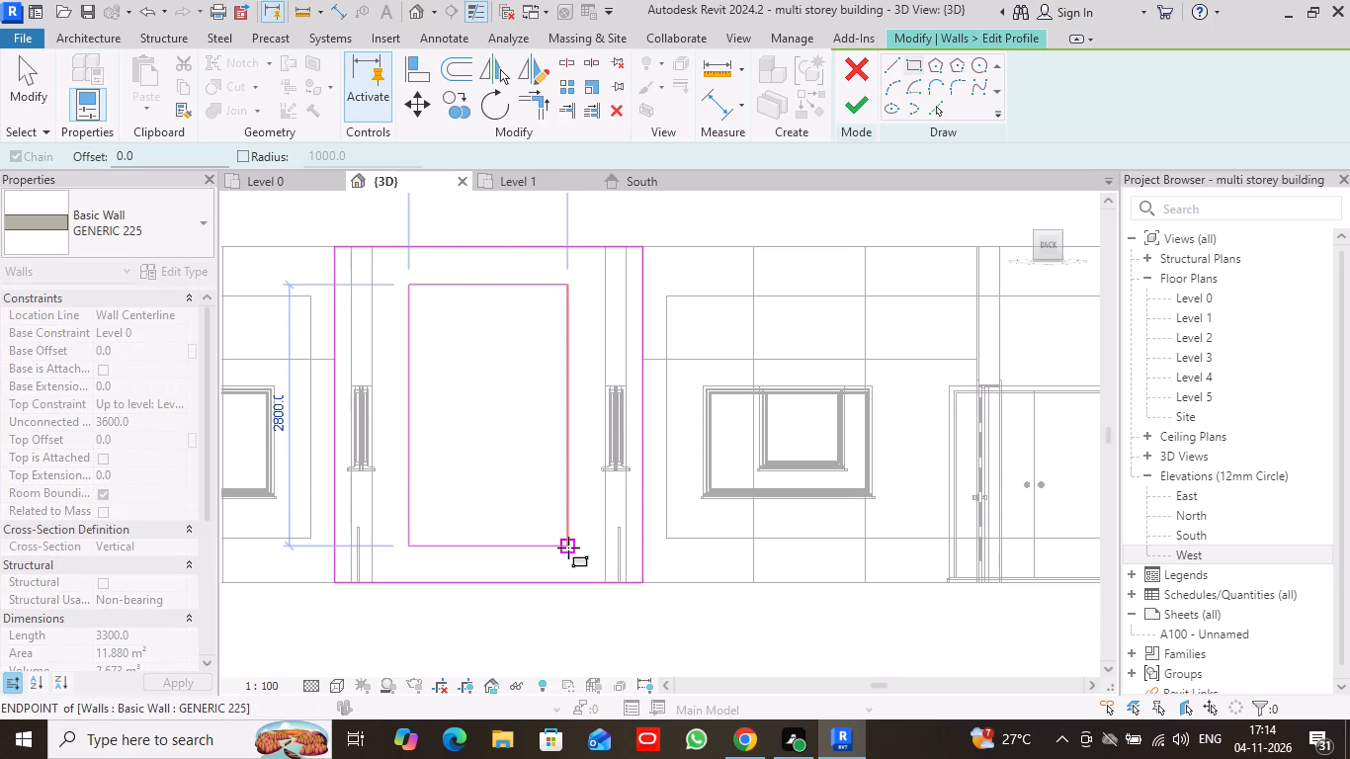
pyautogui.click(568, 548)
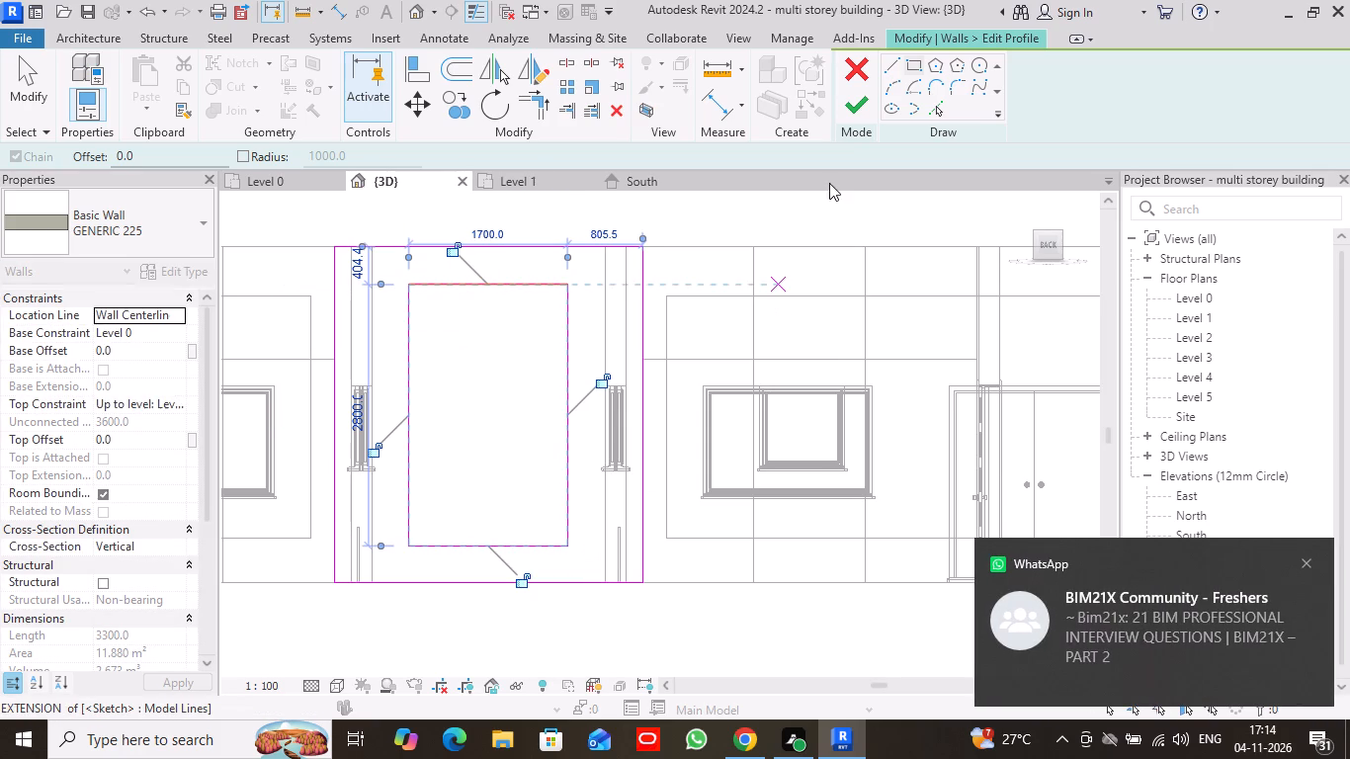
pyautogui.click(861, 101)
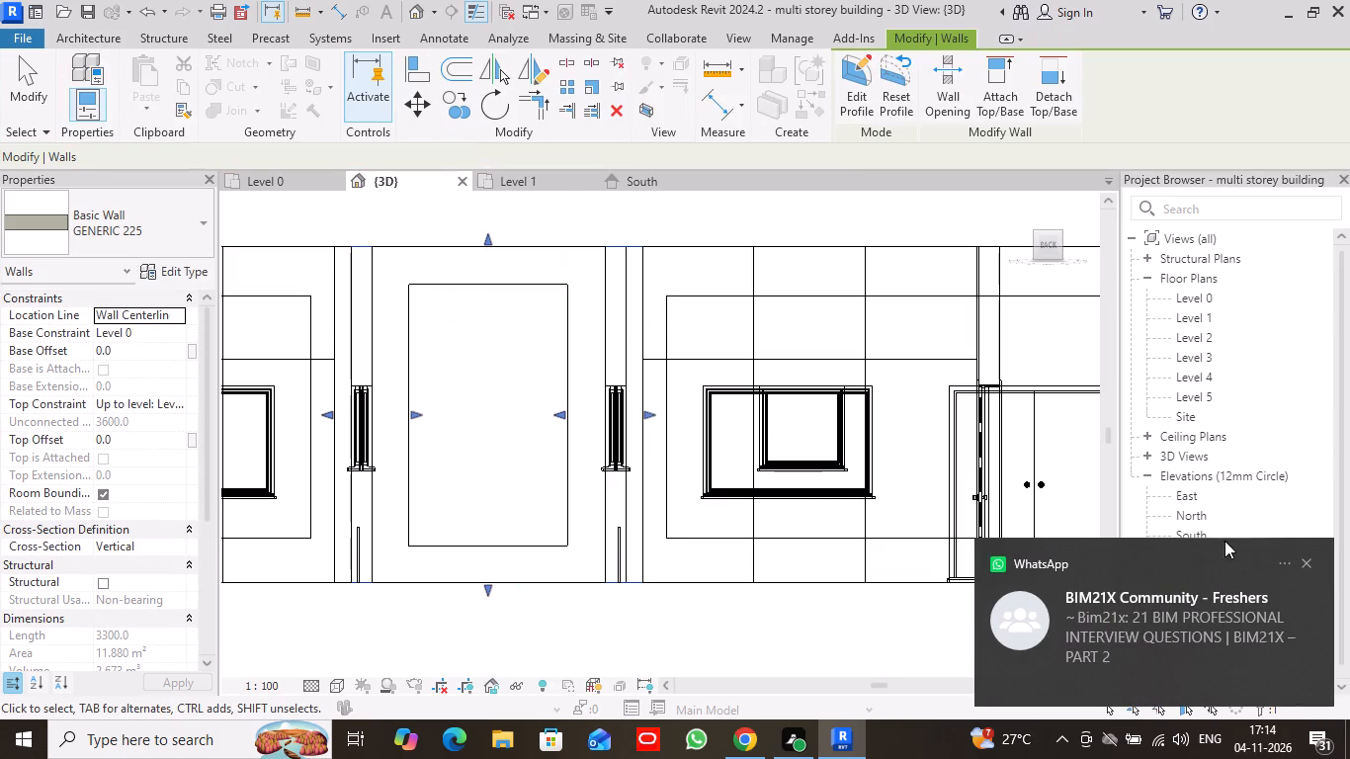
pyautogui.click(1309, 560)
# Examine the openings in both passage walls from the front and in an angled 3D view of the whole building.
pyautogui.scroll(-5, 626, 664)
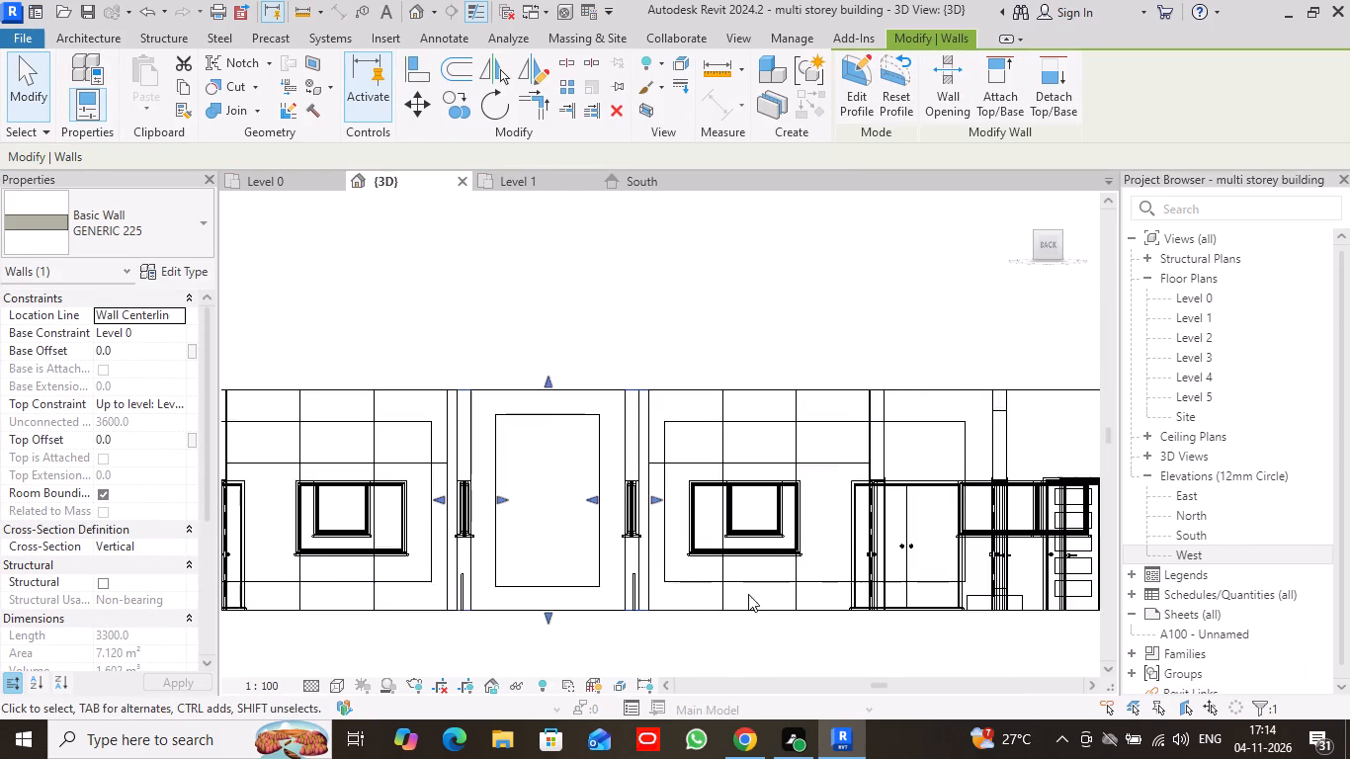
pyautogui.scroll(-2, 748, 594)
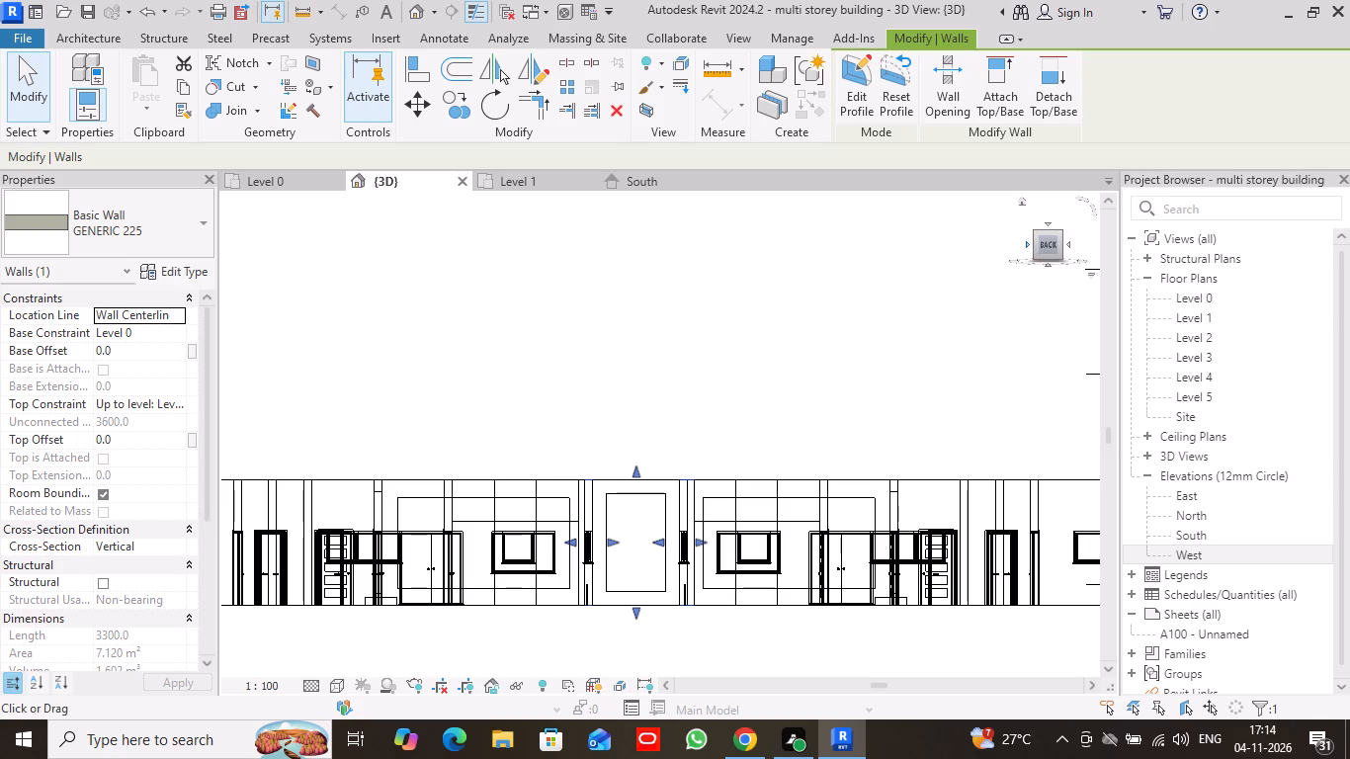
pyautogui.click(1027, 244)
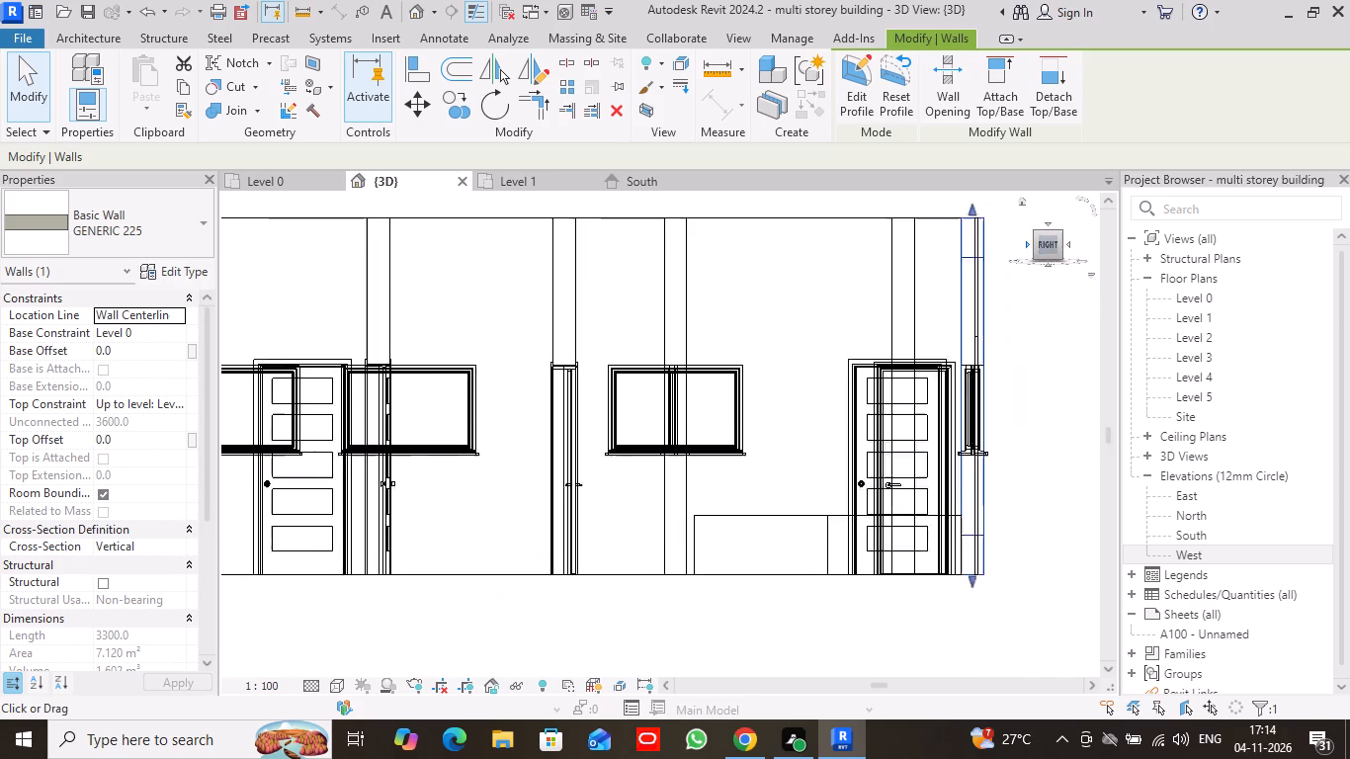
pyautogui.click(1027, 244)
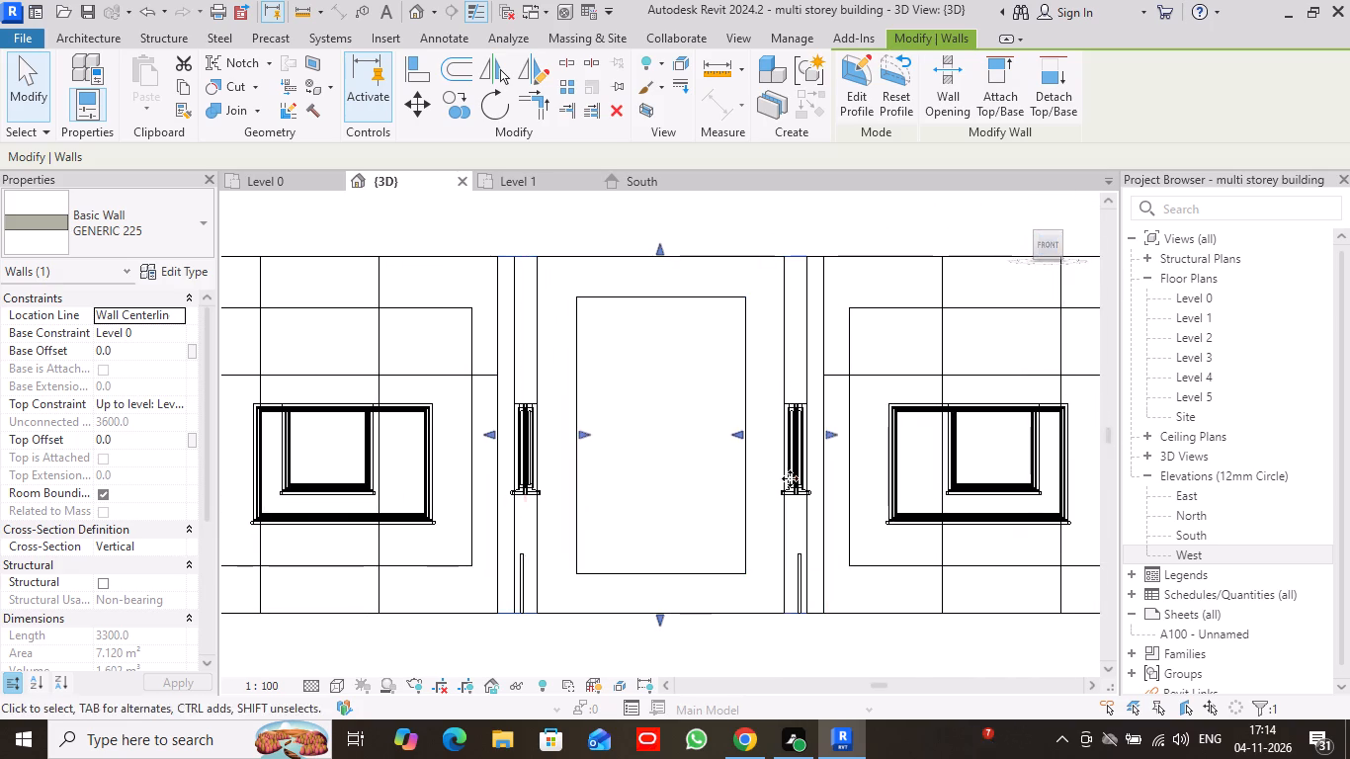
pyautogui.scroll(-9, 789, 480)
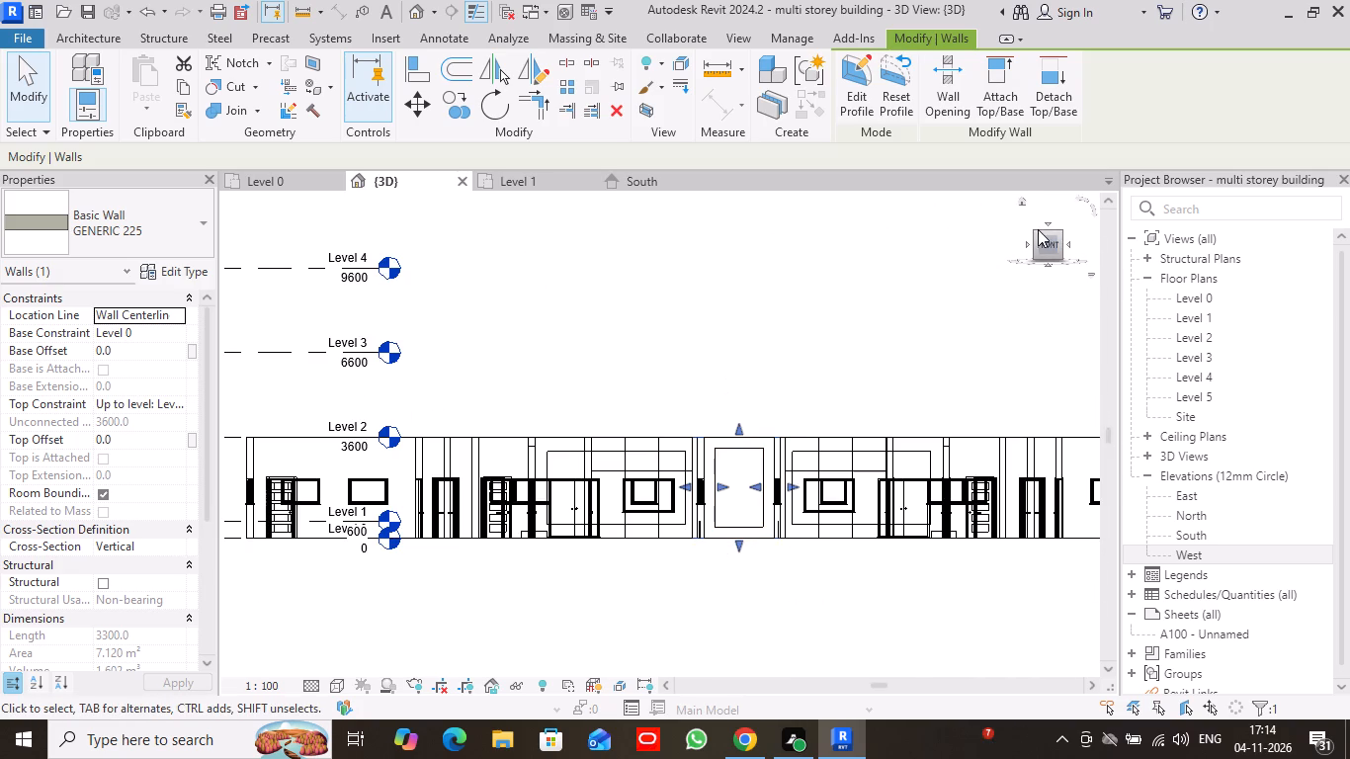
pyautogui.moveTo(1038, 232); pyautogui.dragTo(979, 273)
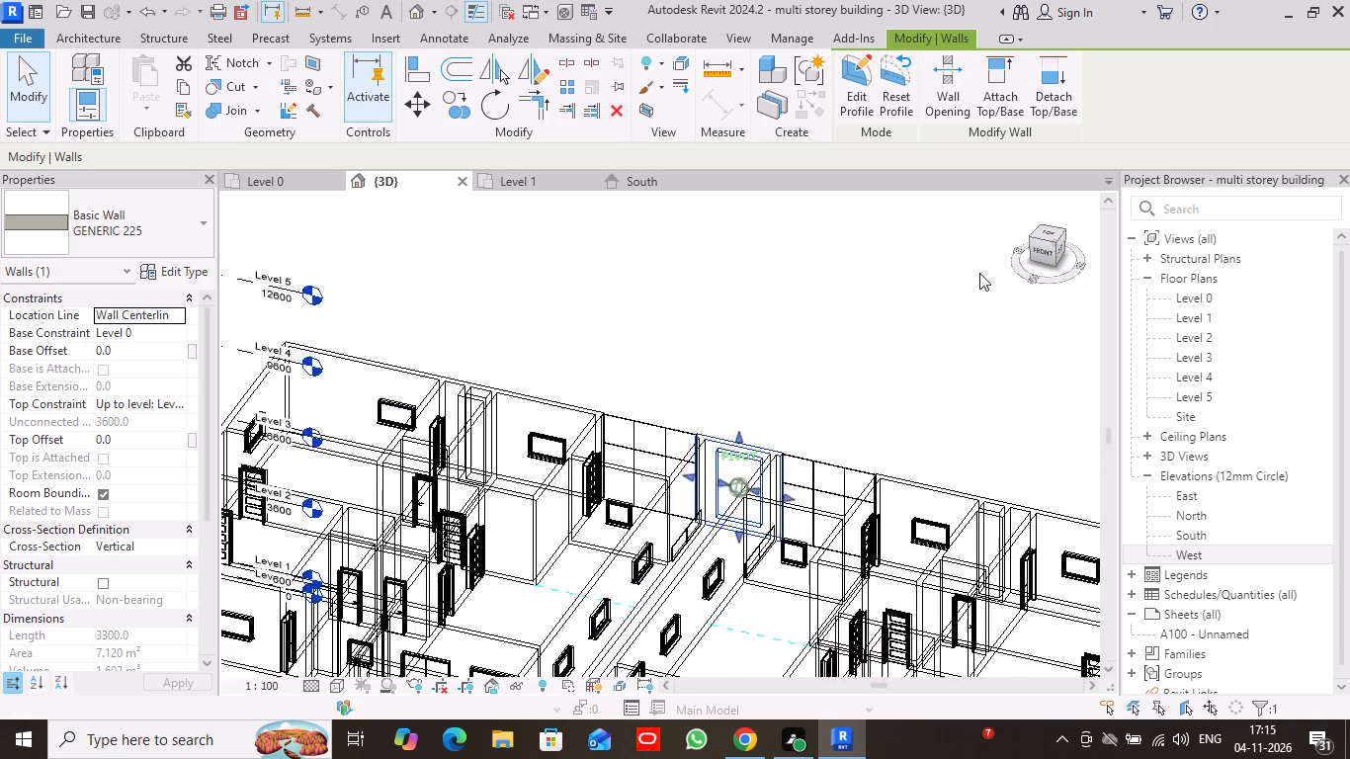
pyautogui.moveTo(979, 273); pyautogui.dragTo(975, 266)
pyautogui.scroll(-4, 913, 386)
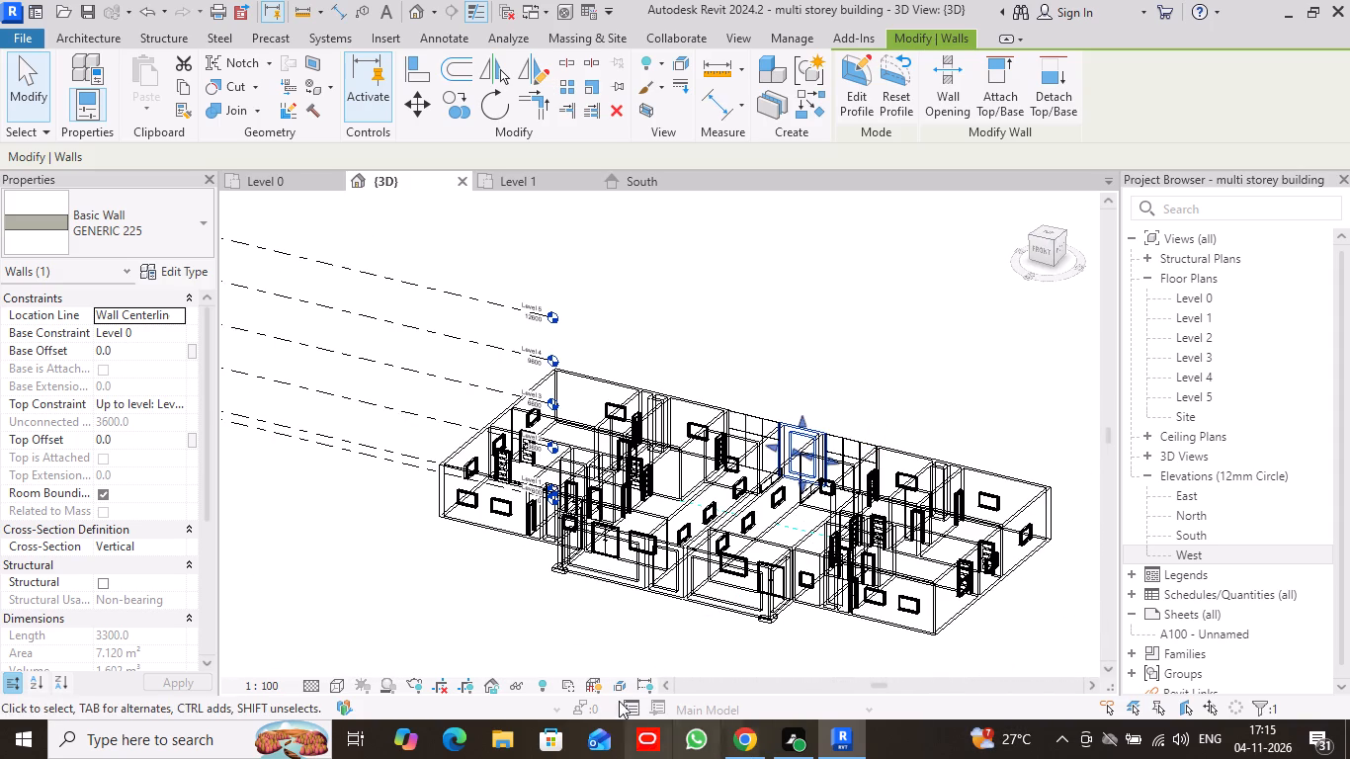
pyautogui.click(549, 582)
# Switch the 3D view's visual style to Hidden Line.
pyautogui.moveTo(709, 647); pyautogui.dragTo(604, 509, button='middle')
pyautogui.click(337, 690)
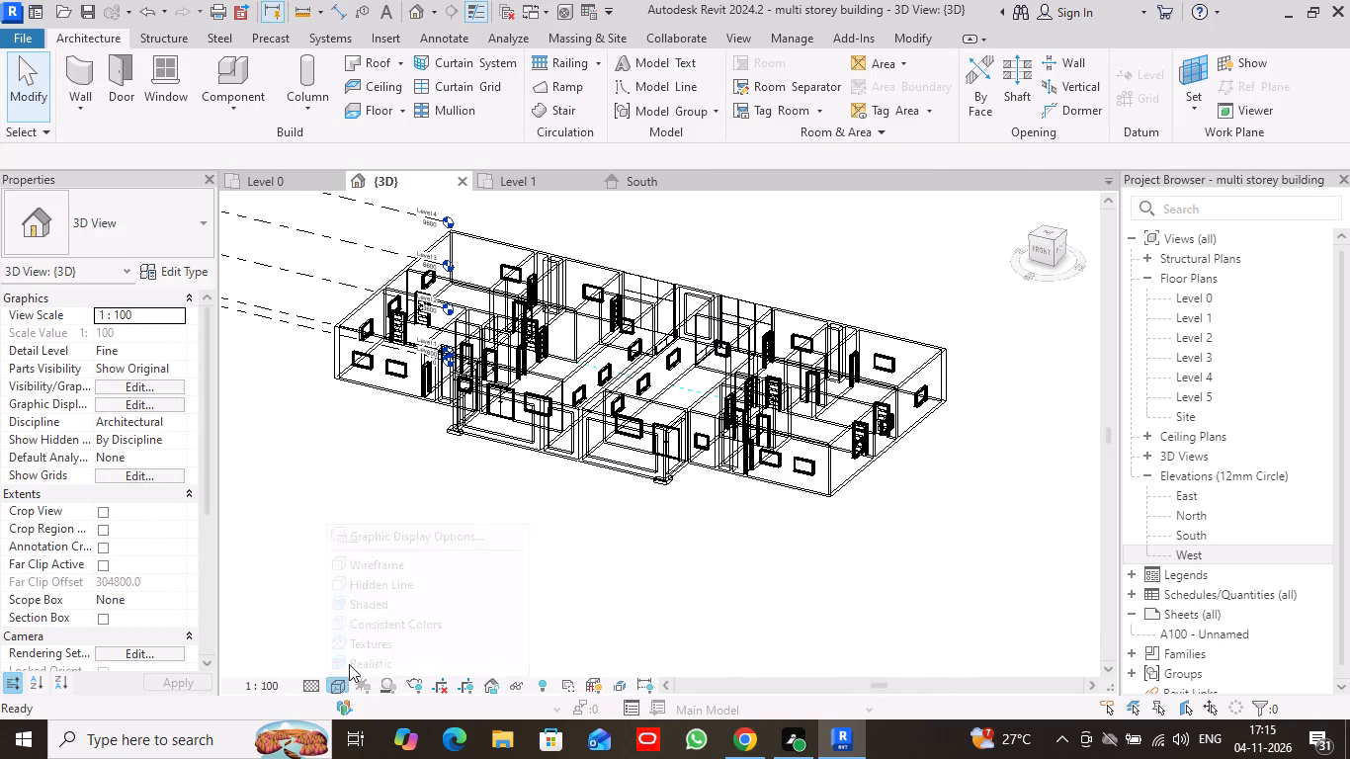
pyautogui.click(396, 591)
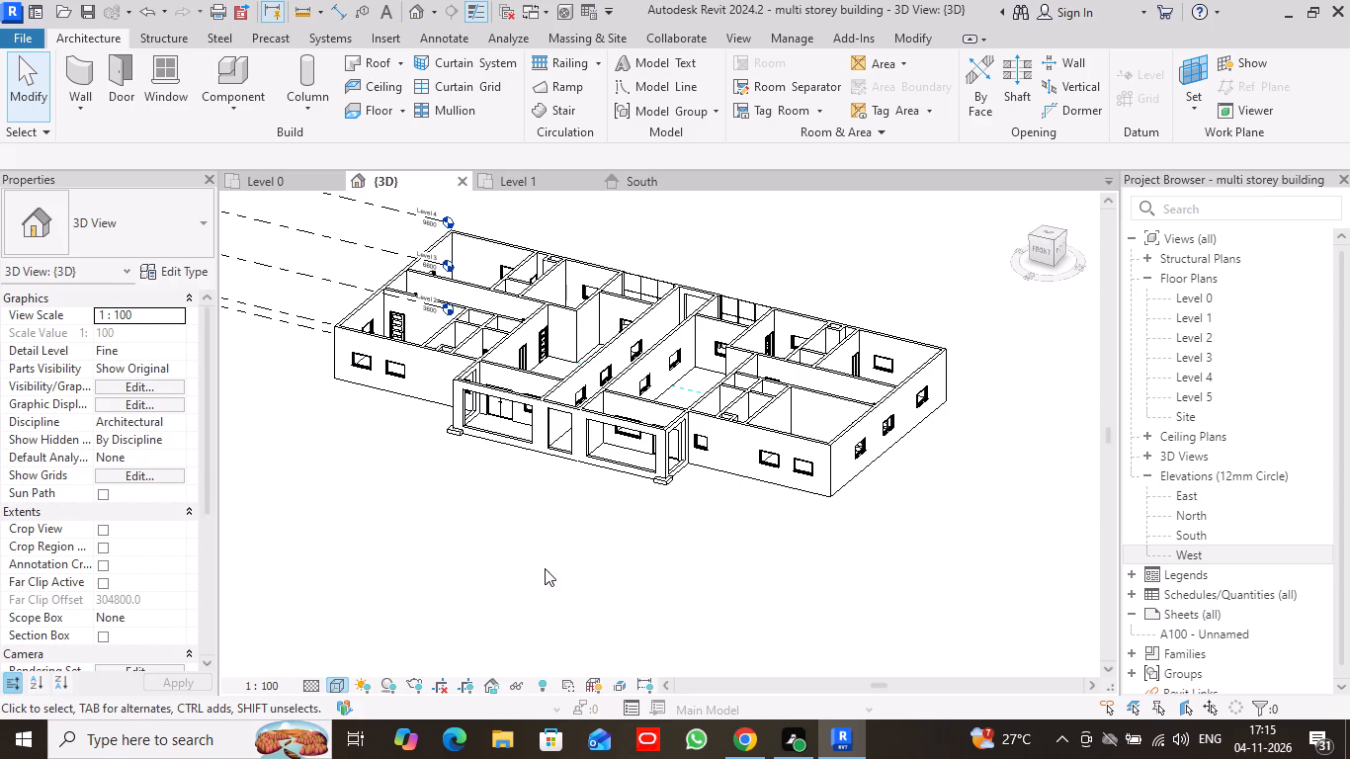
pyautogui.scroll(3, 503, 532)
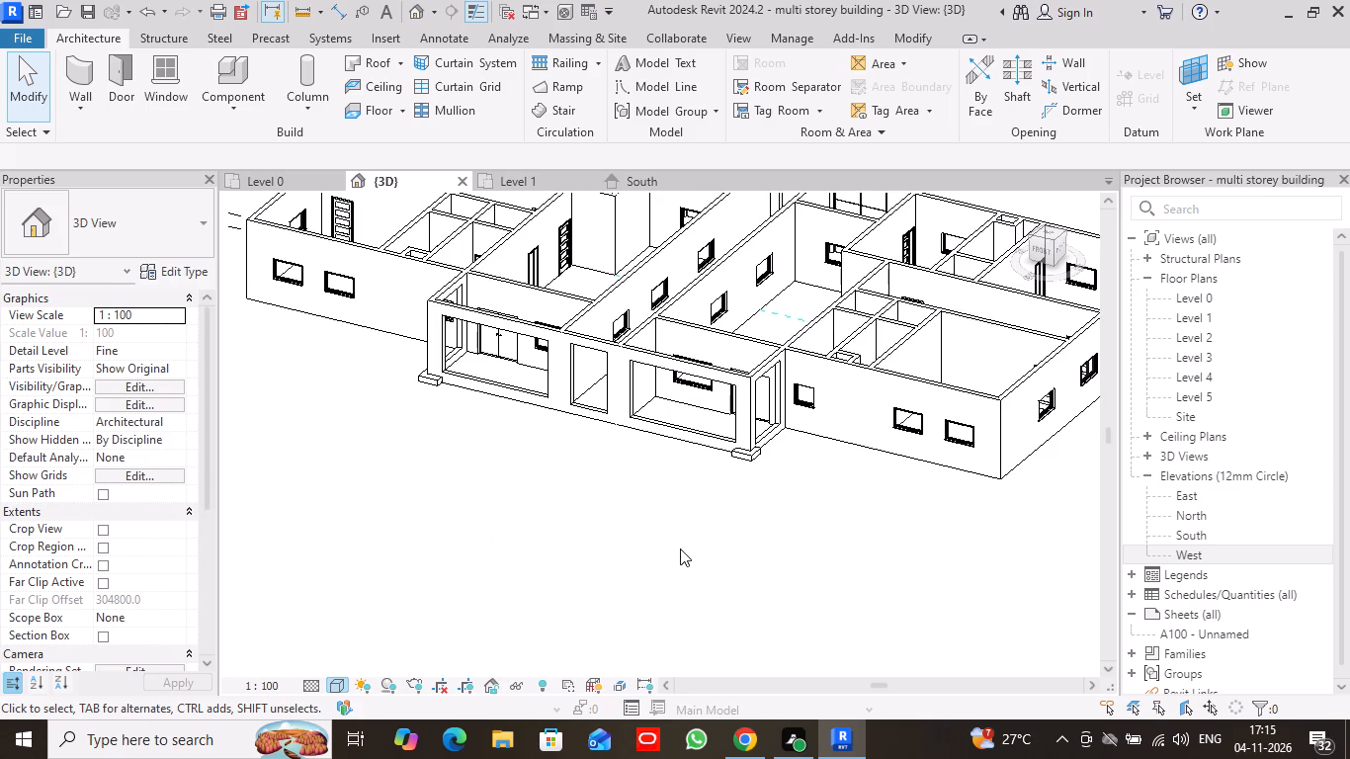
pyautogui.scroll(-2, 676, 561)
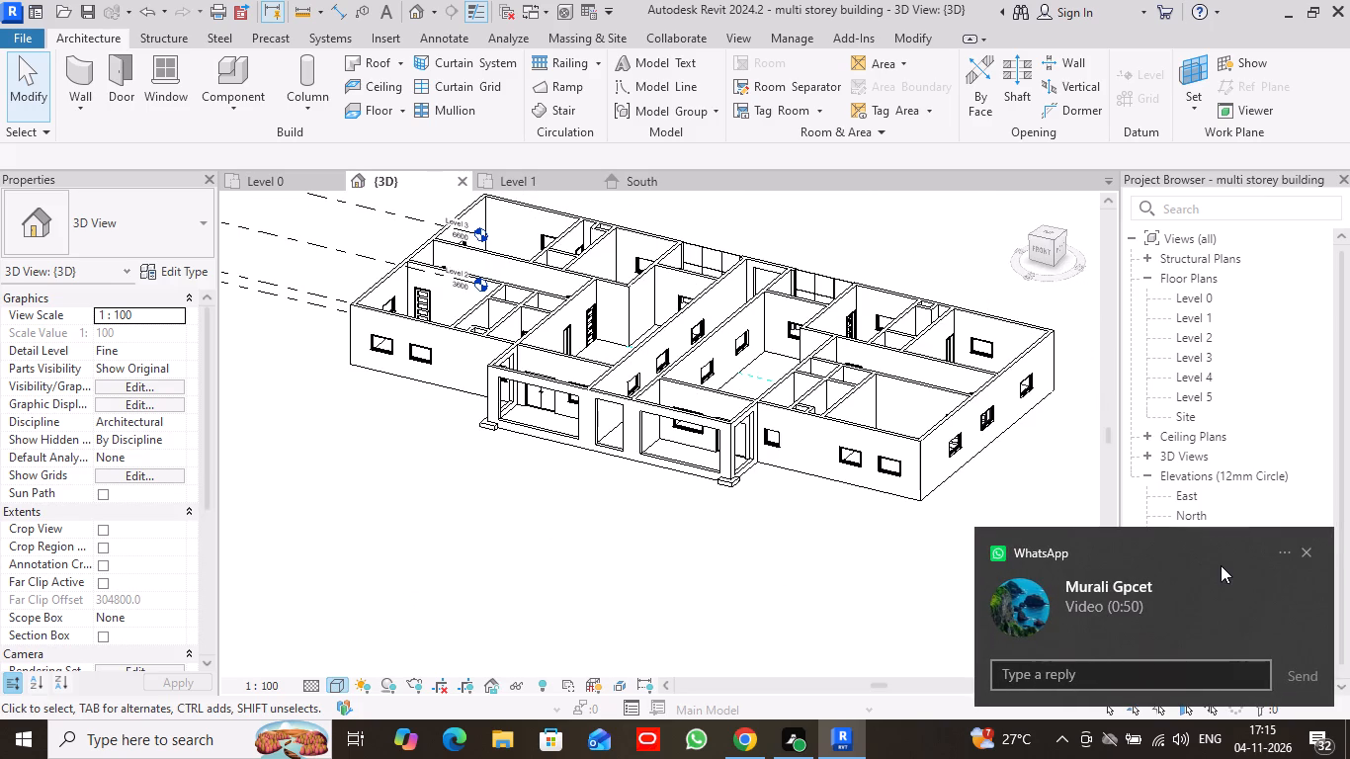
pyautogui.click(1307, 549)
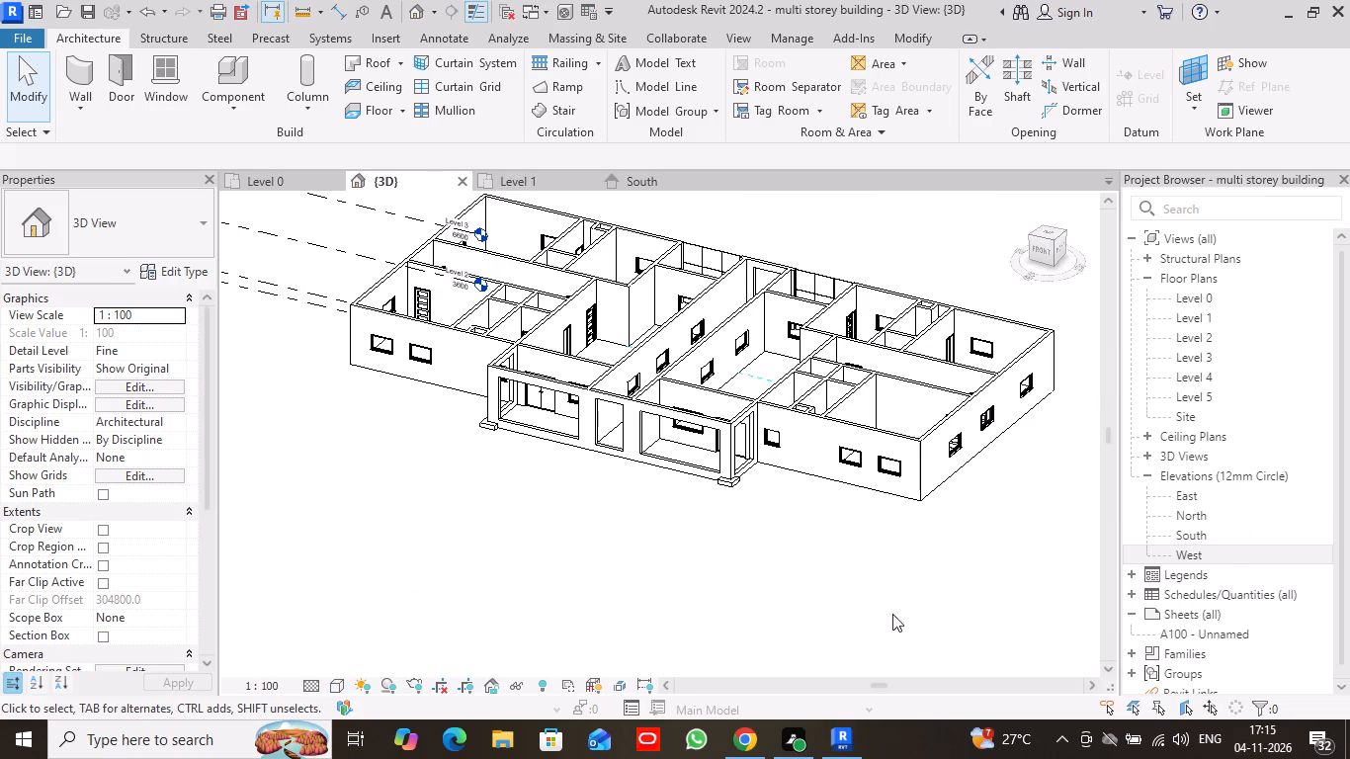
# Start an architectural floor for the building with the Floor command.
pyautogui.moveTo(756, 550); pyautogui.dragTo(756, 591, button='middle')
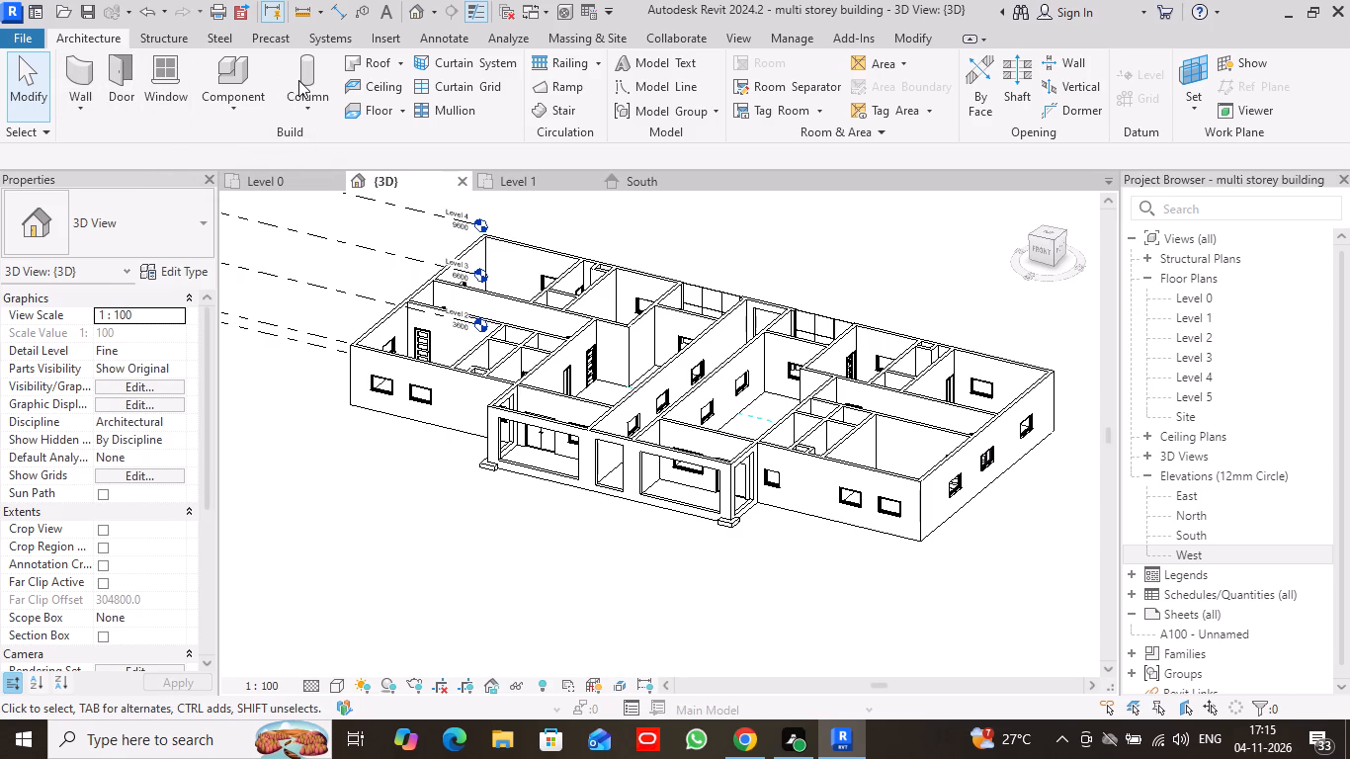
pyautogui.click(377, 108)
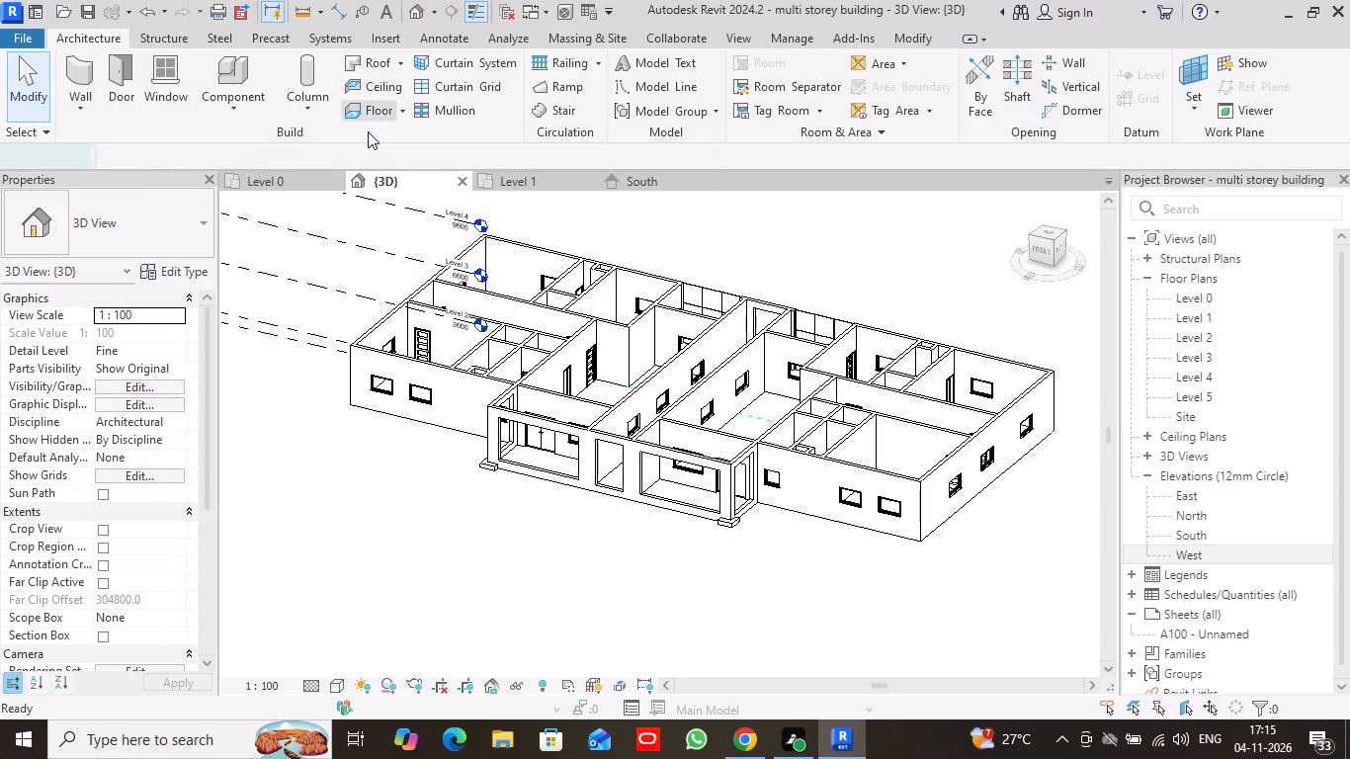
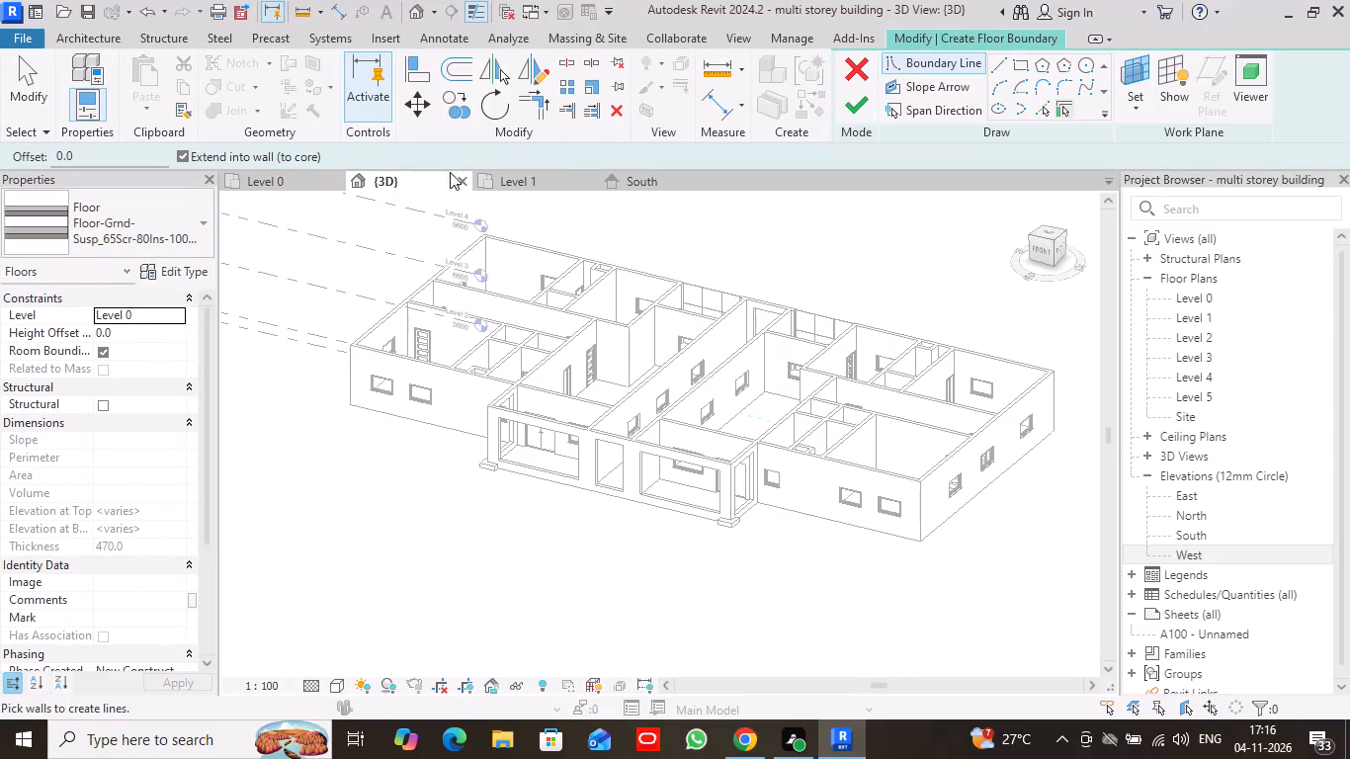
# Edit the floor type's structure, deleting every layer except the Concrete, Precast structure layer between the core boundaries.
pyautogui.click(181, 269)
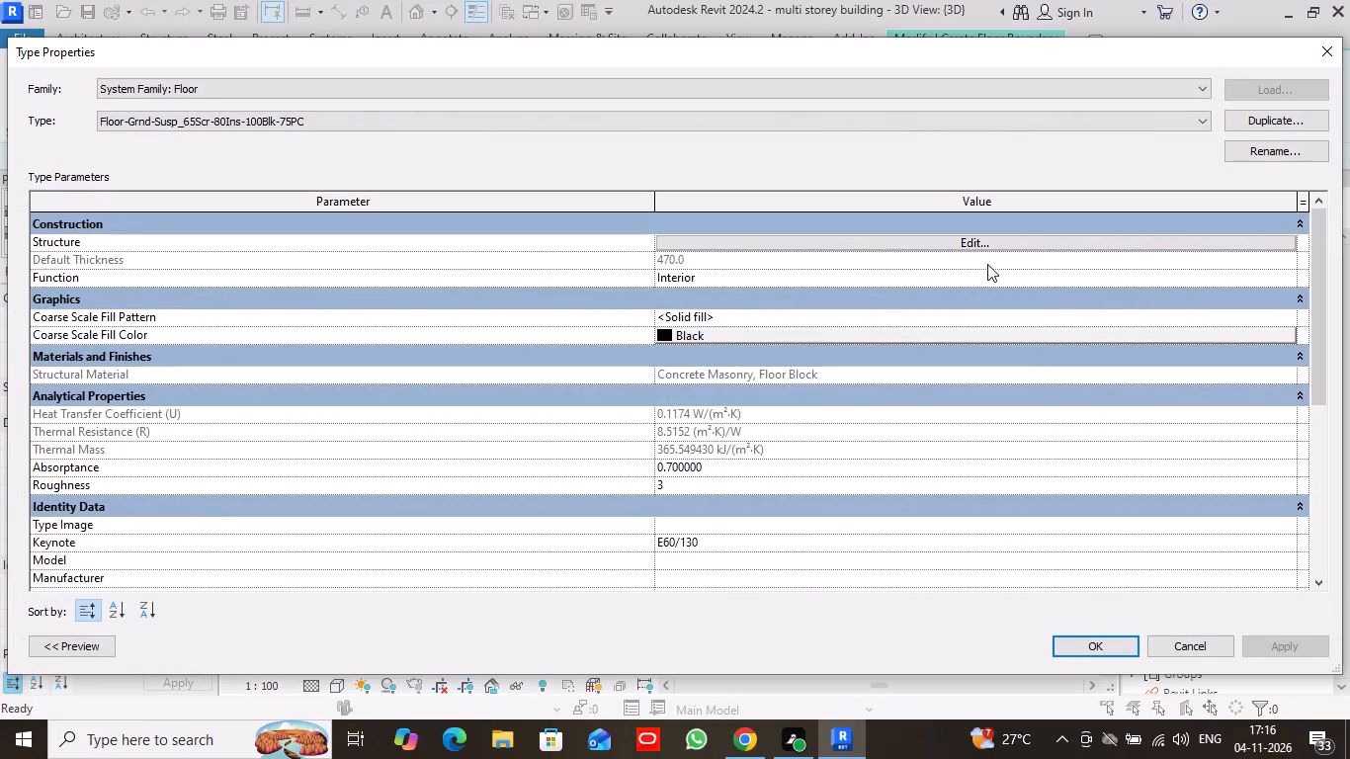
pyautogui.click(980, 243)
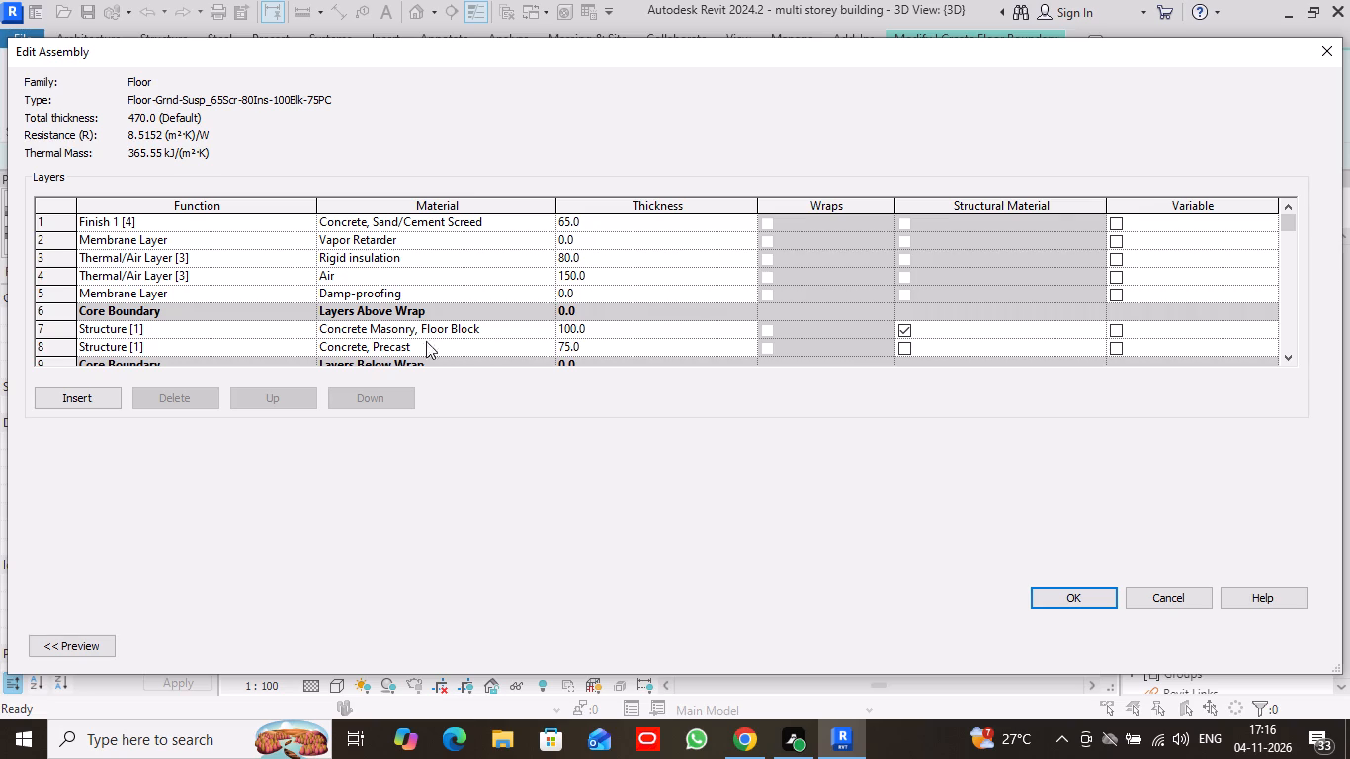
pyautogui.scroll(-3, 274, 278)
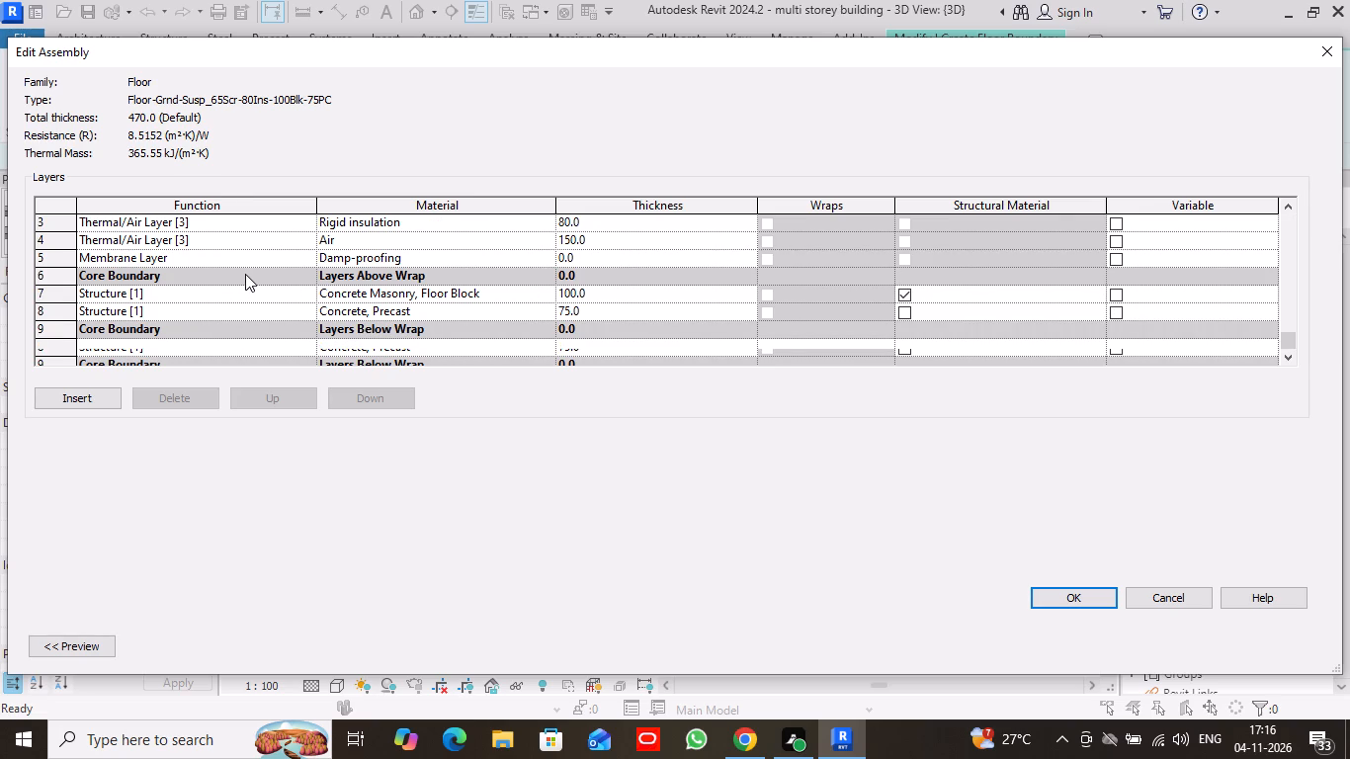
pyautogui.scroll(3, 267, 220)
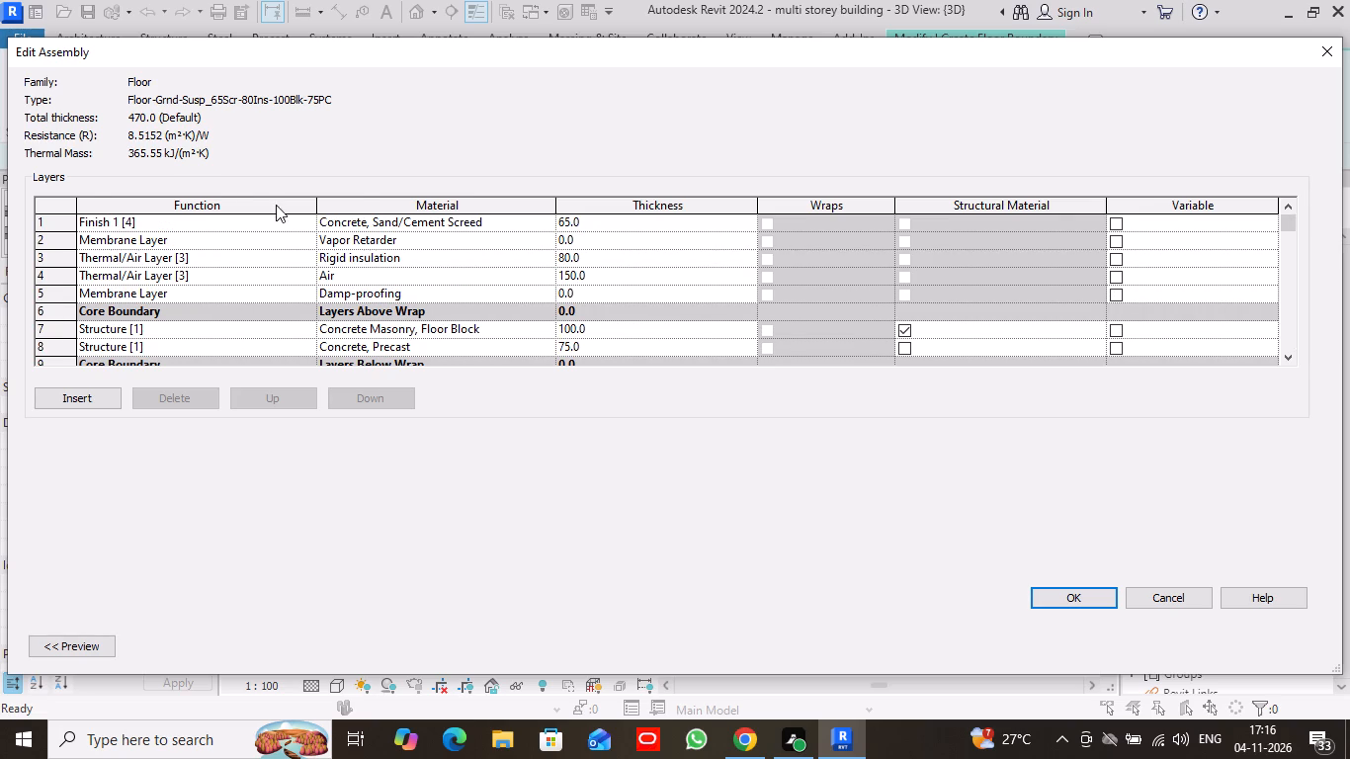
pyautogui.scroll(3, 274, 248)
pyautogui.click(257, 226)
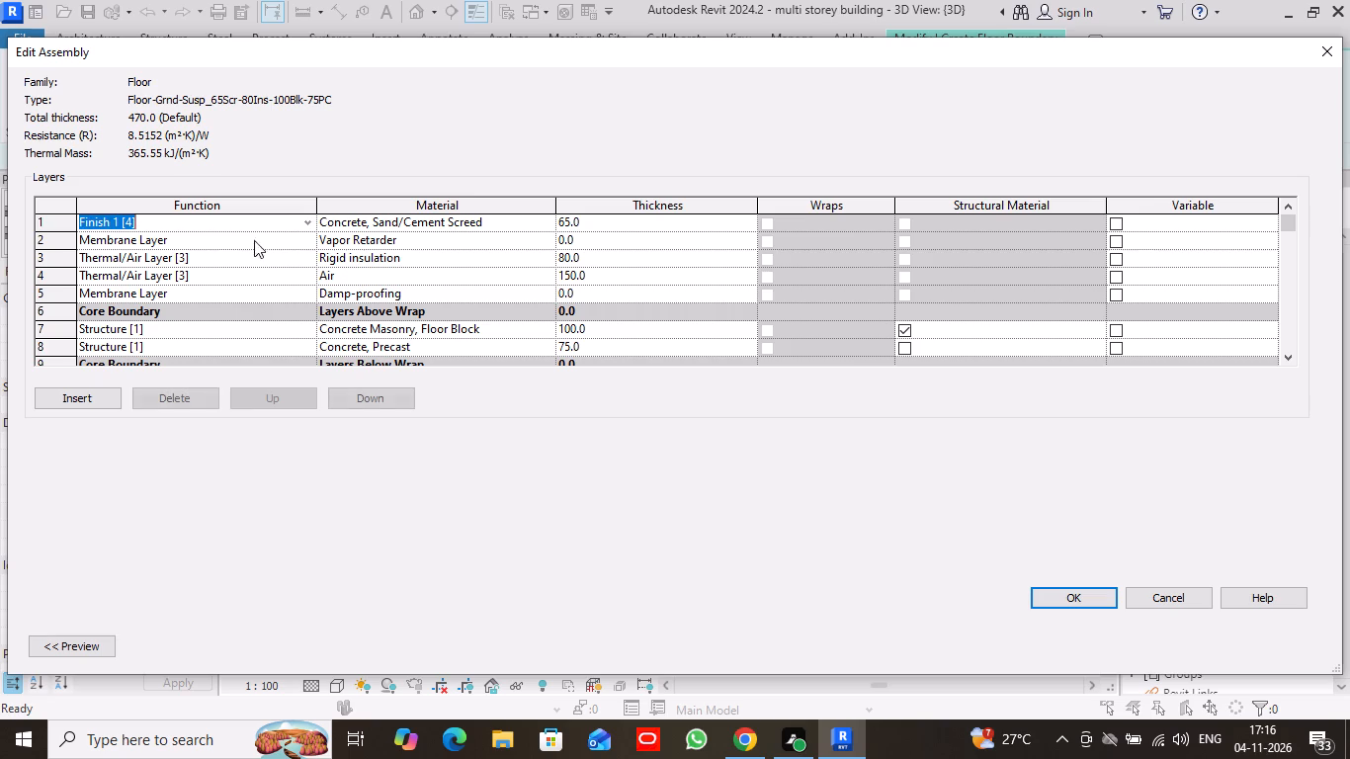
pyautogui.click(205, 399)
pyautogui.doubleClick(205, 399)
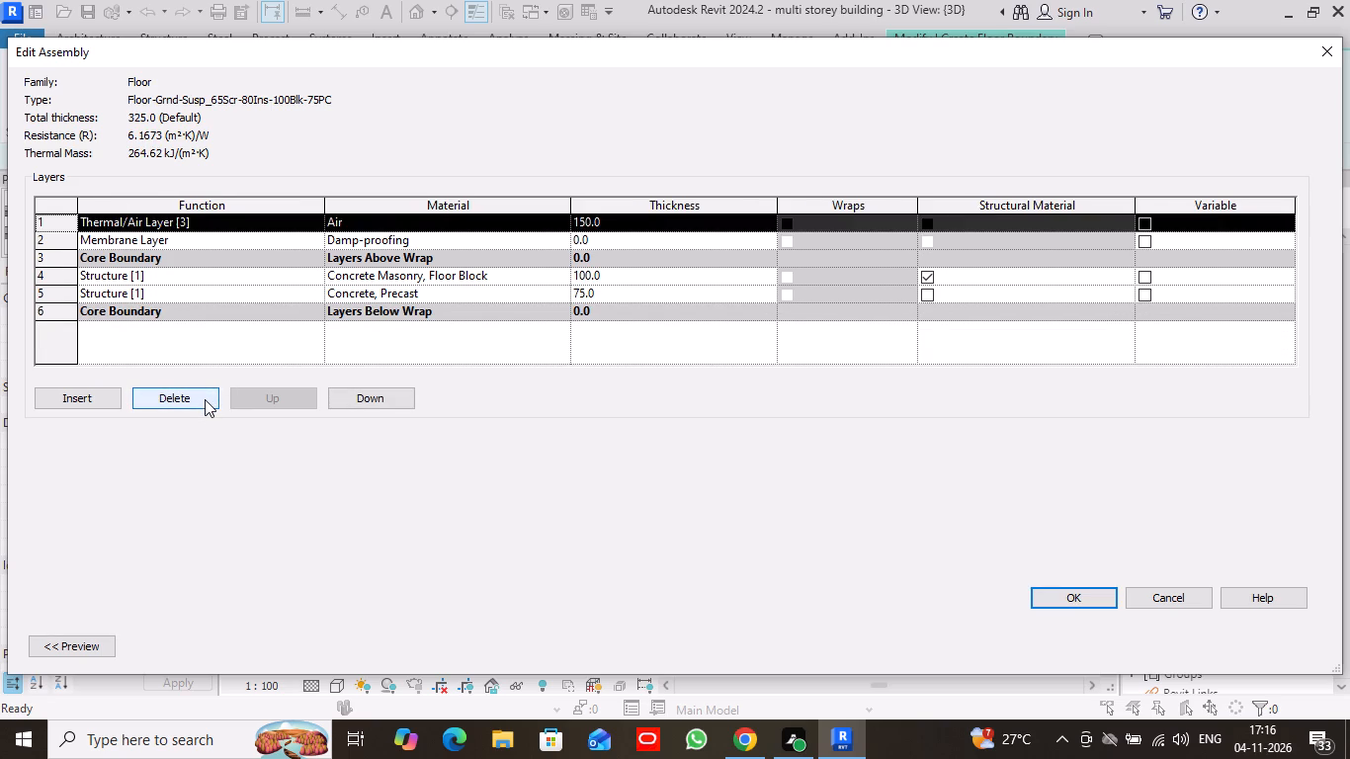
pyautogui.click(205, 399)
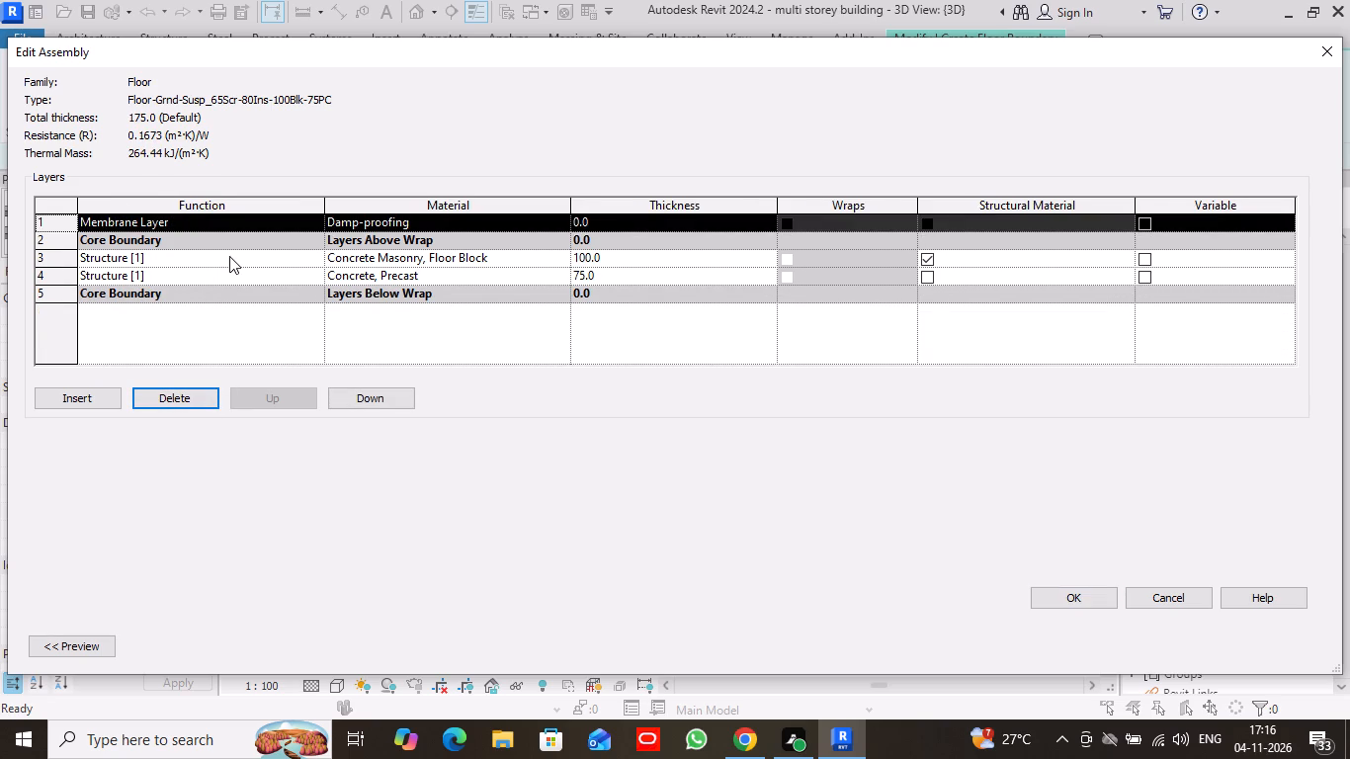
pyautogui.click(229, 256)
pyautogui.click(185, 397)
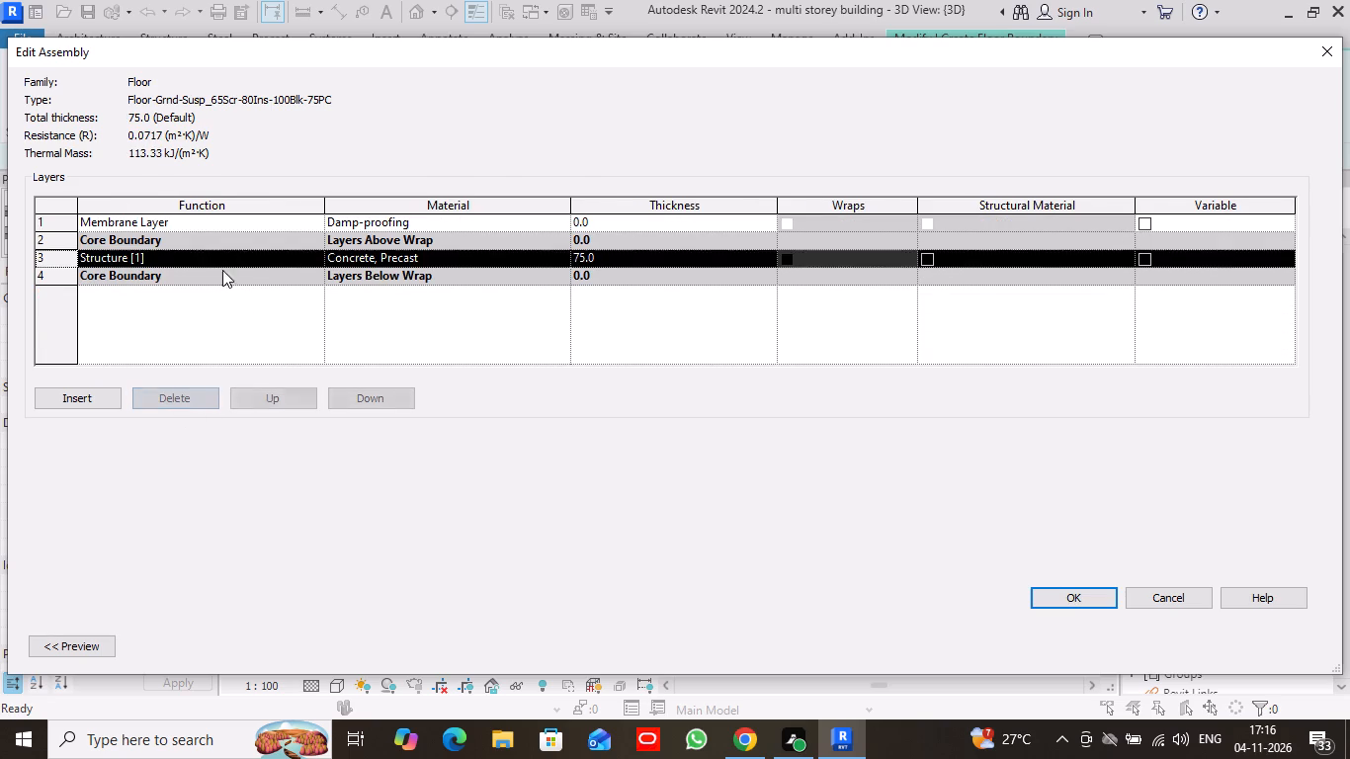
pyautogui.click(202, 226)
pyautogui.click(167, 396)
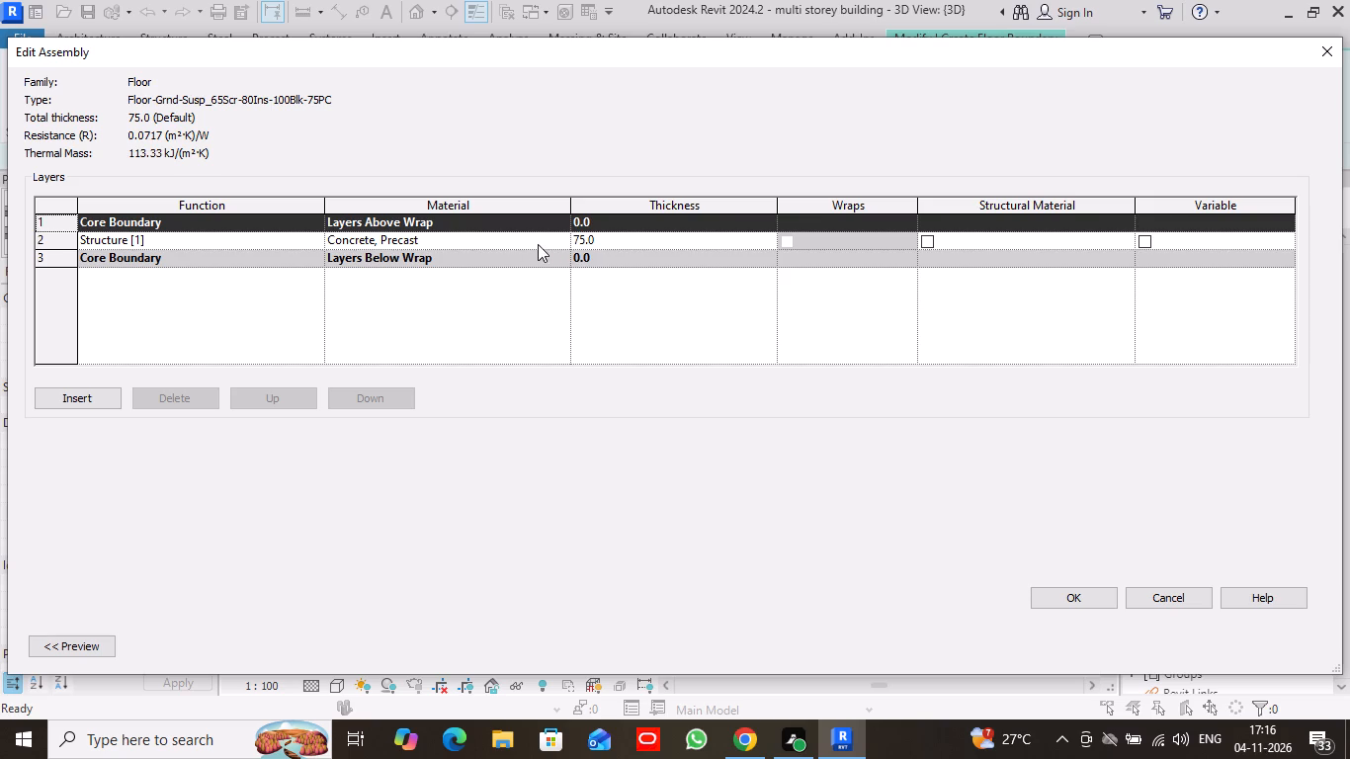
# Choose Default Mass Floor from the project materials for the floor's remaining structure layer.
pyautogui.click(539, 241)
pyautogui.click(564, 240)
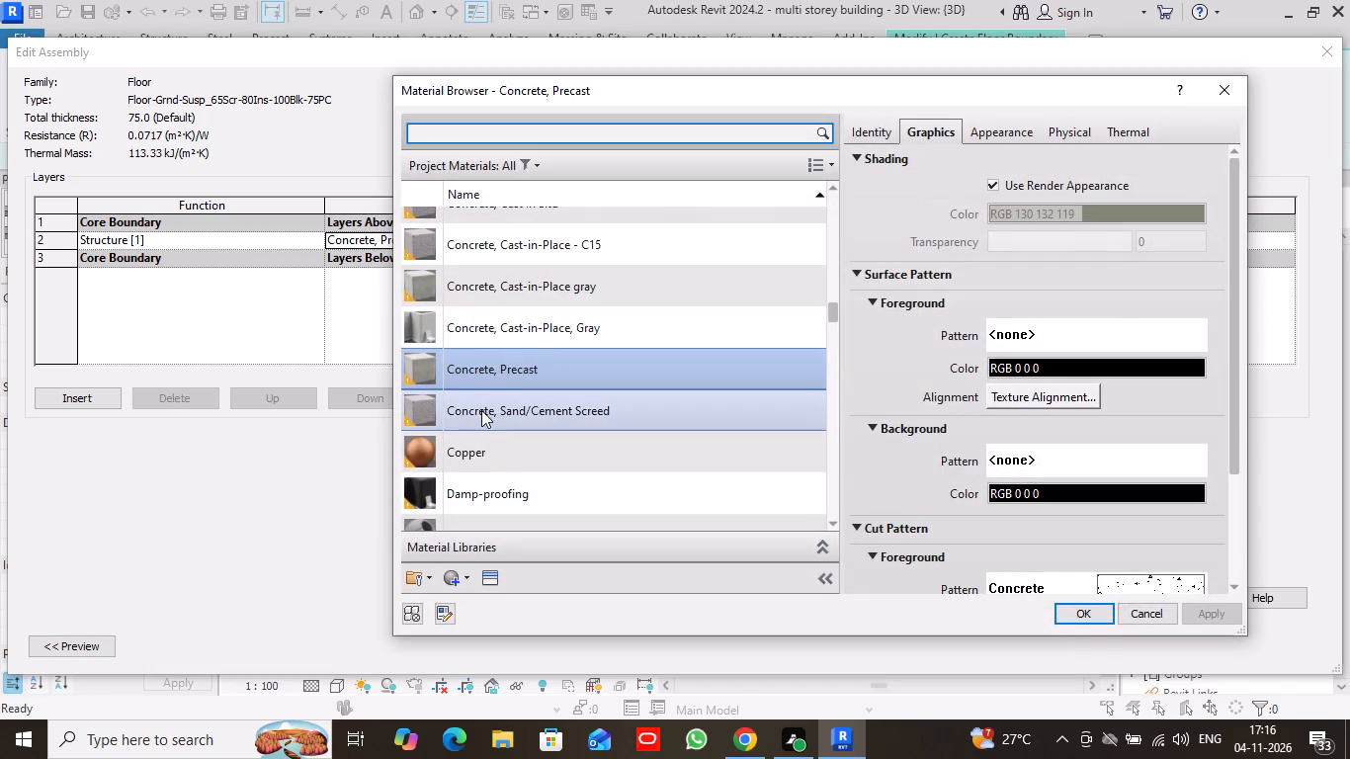
pyautogui.scroll(-3, 511, 389)
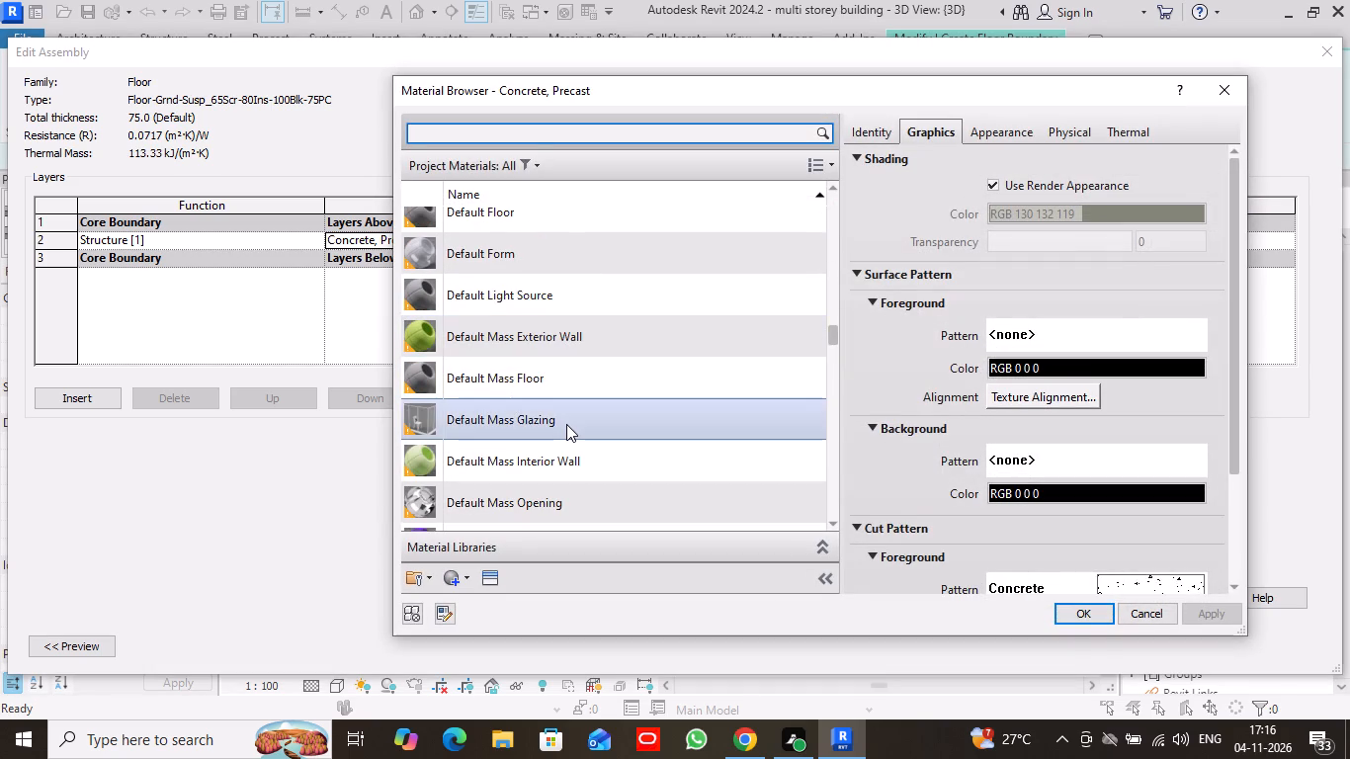
pyautogui.scroll(-1, 566, 417)
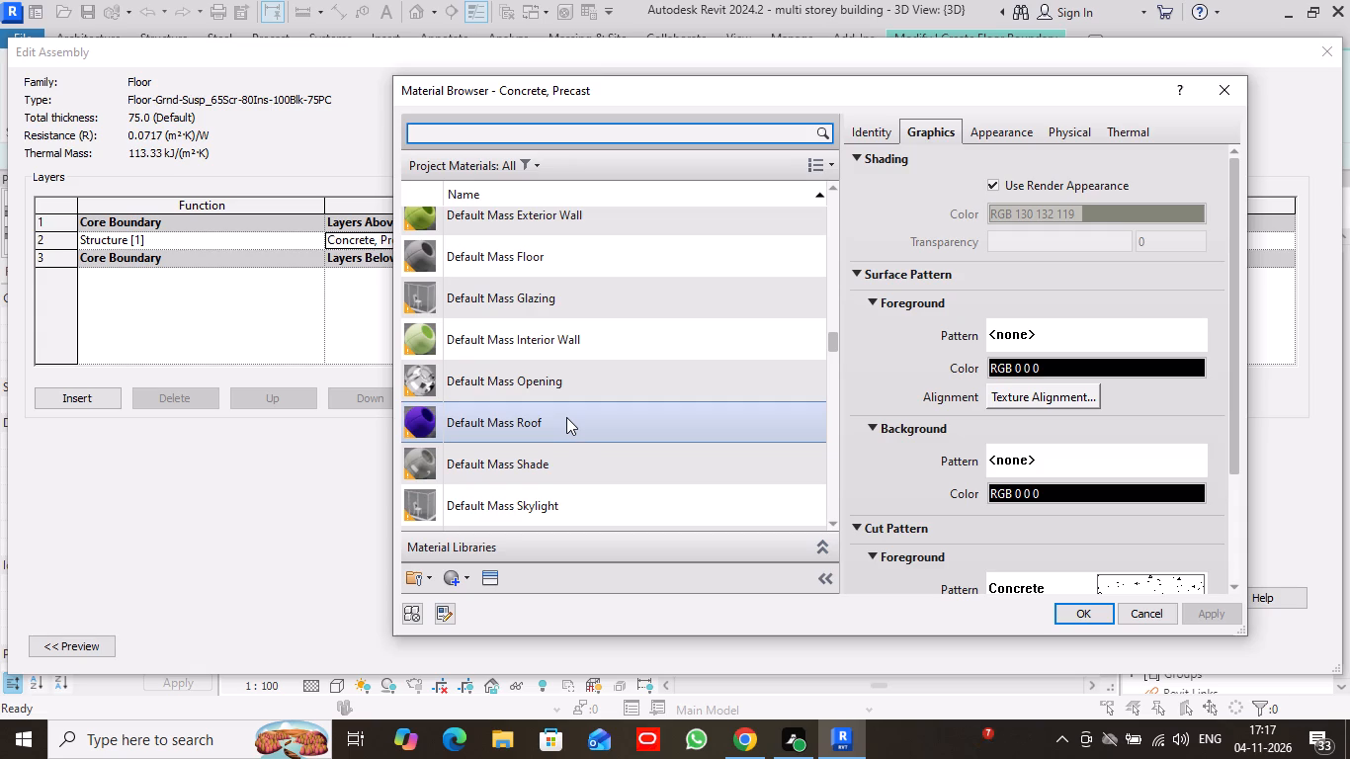
pyautogui.scroll(1, 566, 417)
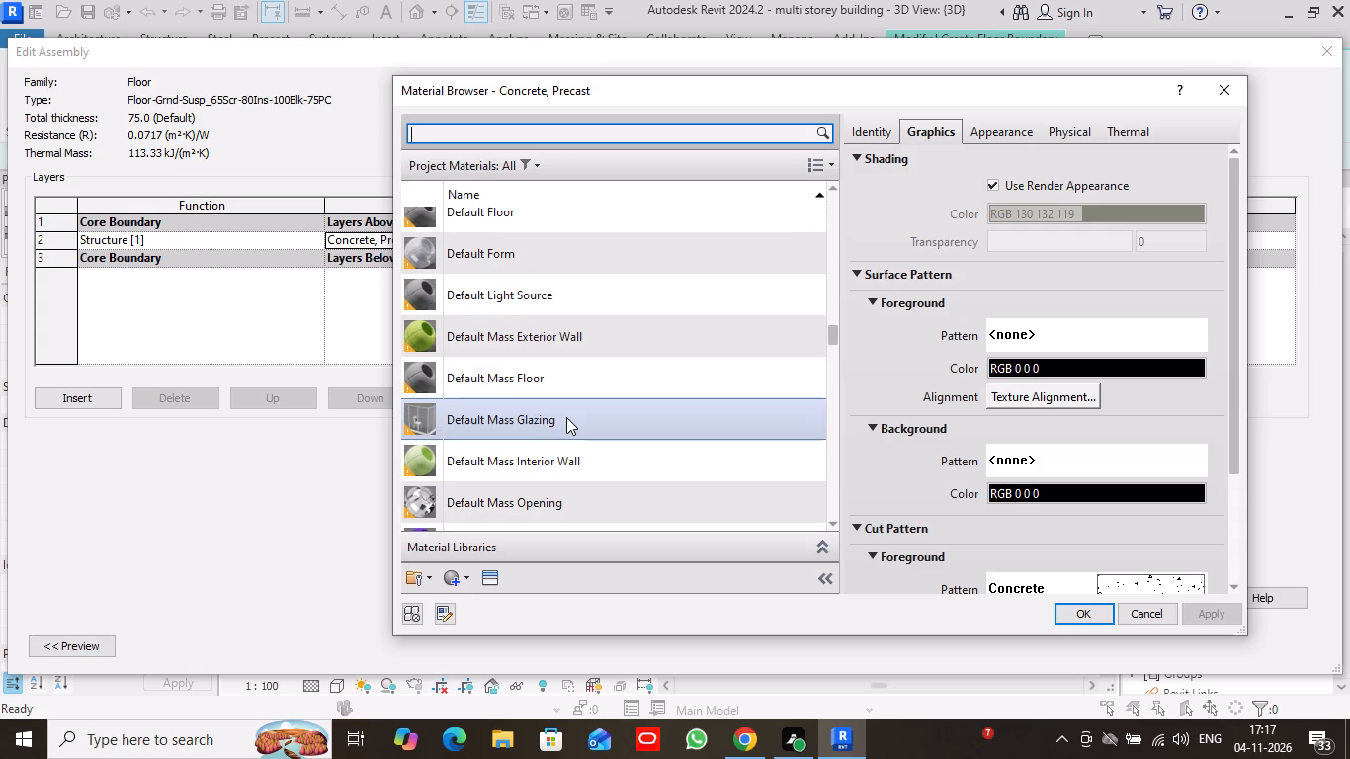
pyautogui.scroll(1, 566, 417)
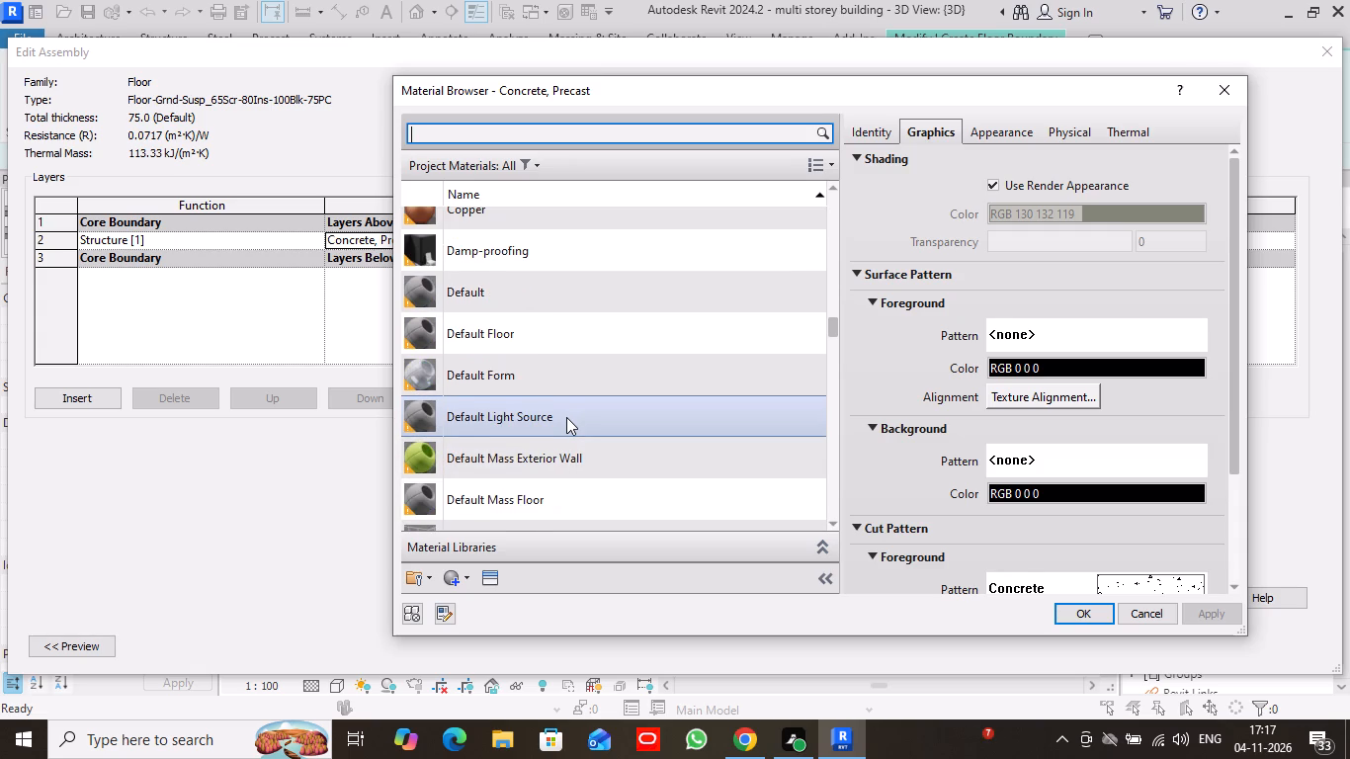
pyautogui.scroll(3, 566, 417)
pyautogui.scroll(-2, 566, 417)
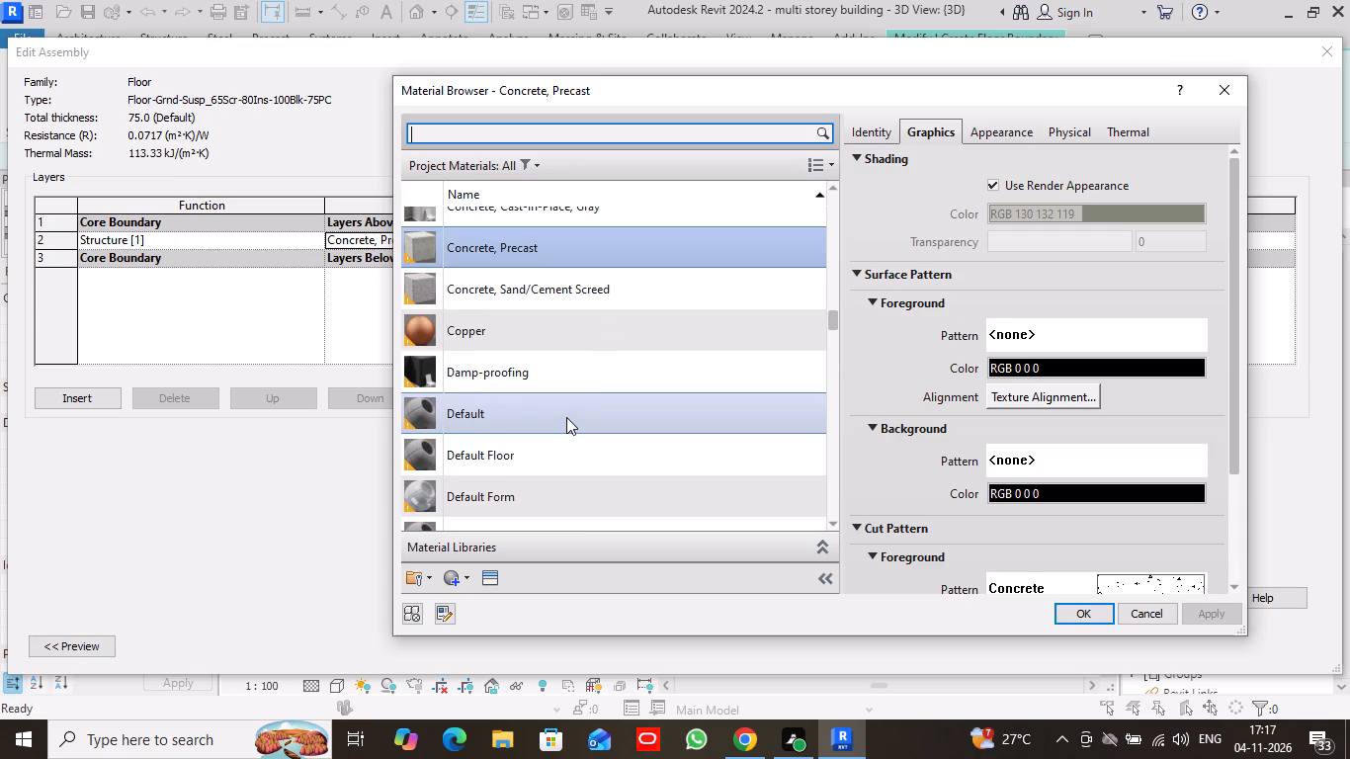
pyautogui.scroll(-4, 566, 417)
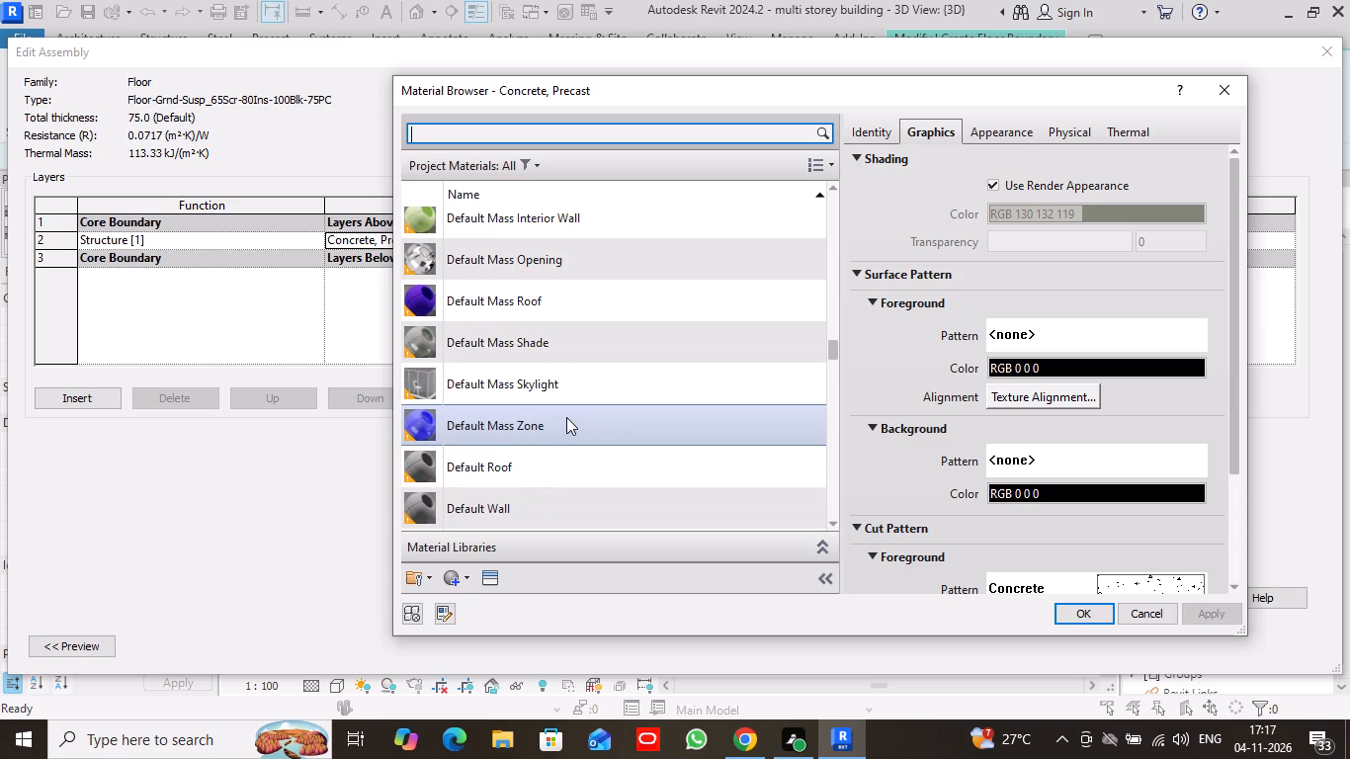
pyautogui.scroll(2, 566, 417)
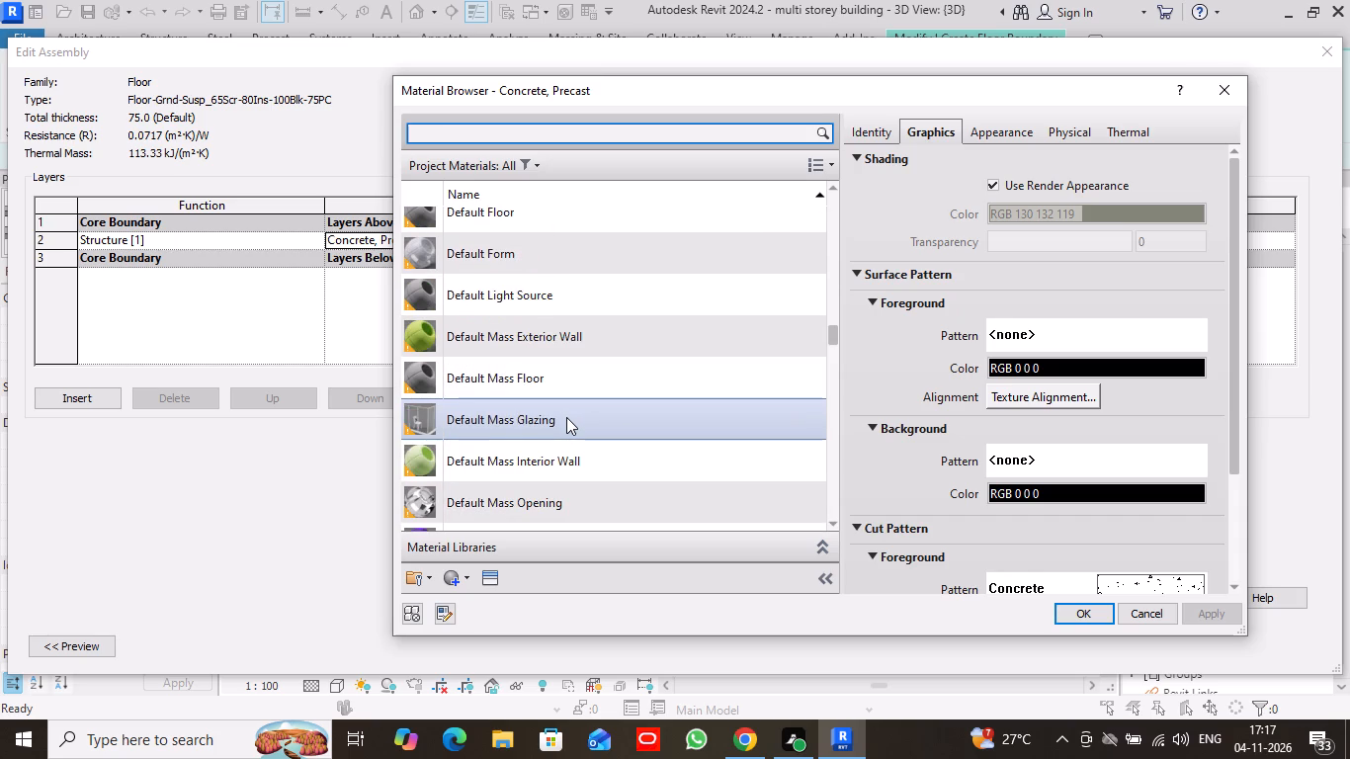
pyautogui.click(540, 393)
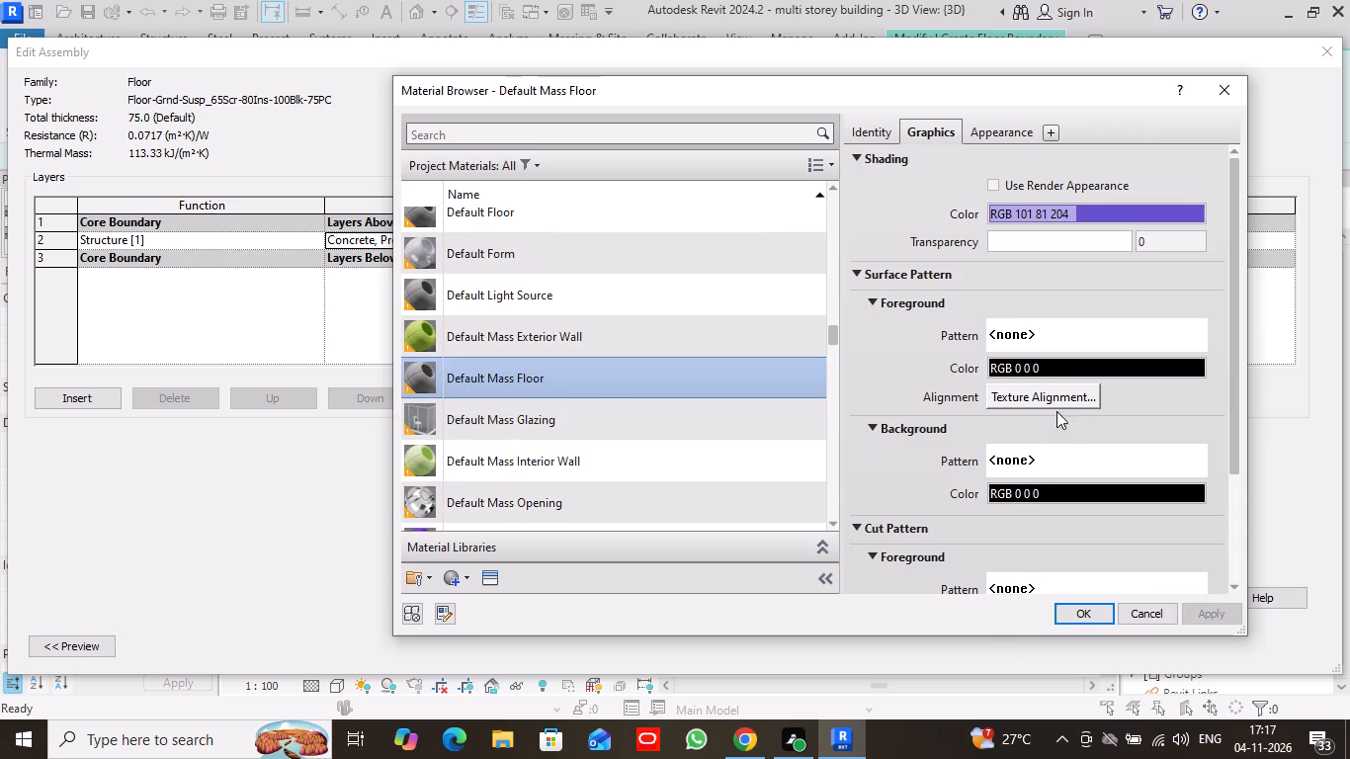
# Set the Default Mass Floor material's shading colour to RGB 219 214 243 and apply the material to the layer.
pyautogui.click(1010, 133)
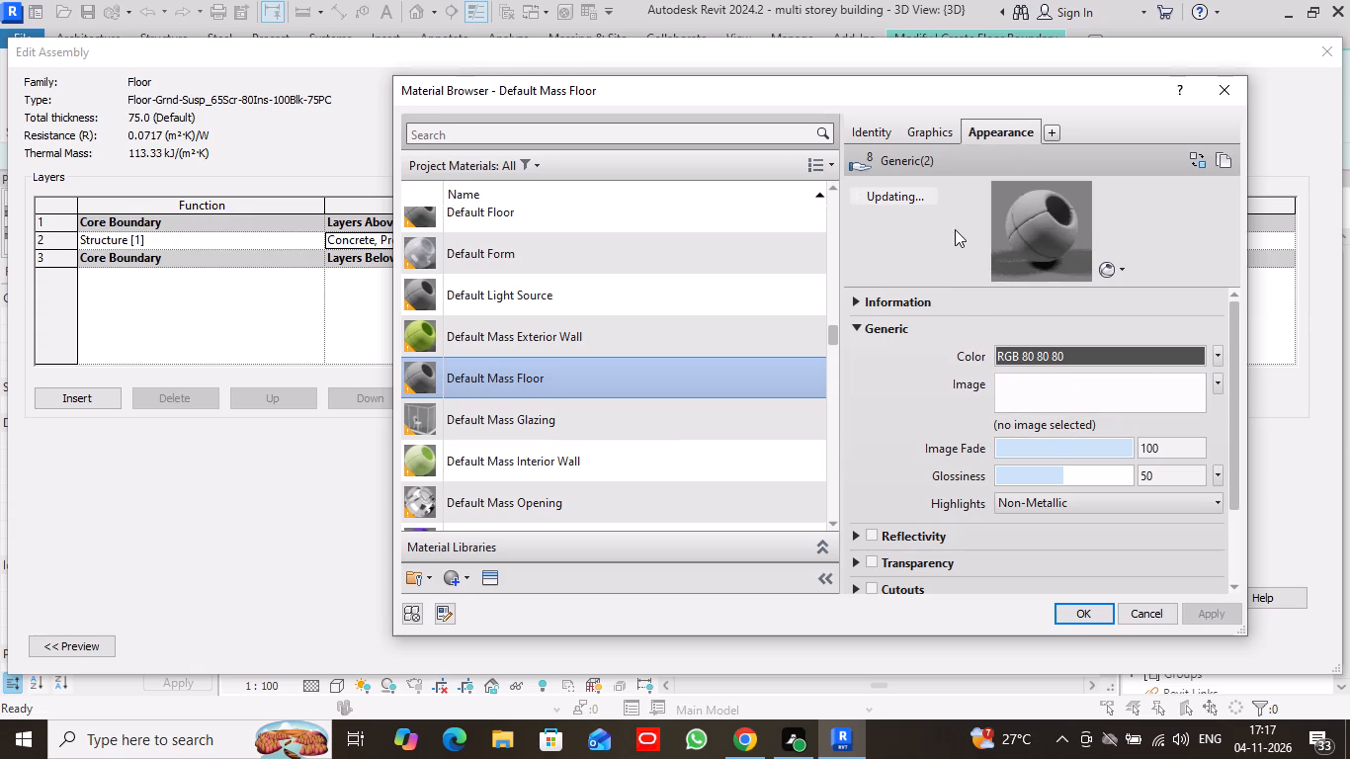
pyautogui.click(939, 130)
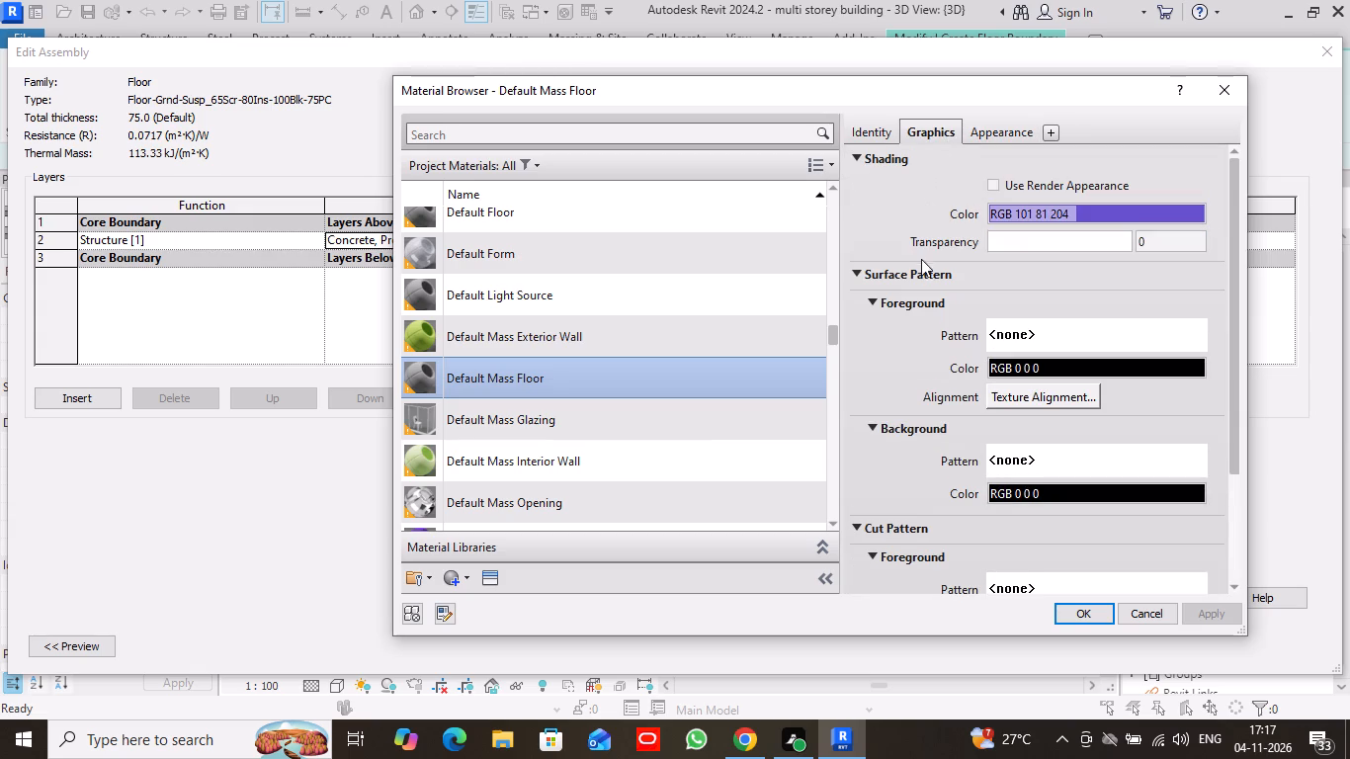
pyautogui.click(1108, 211)
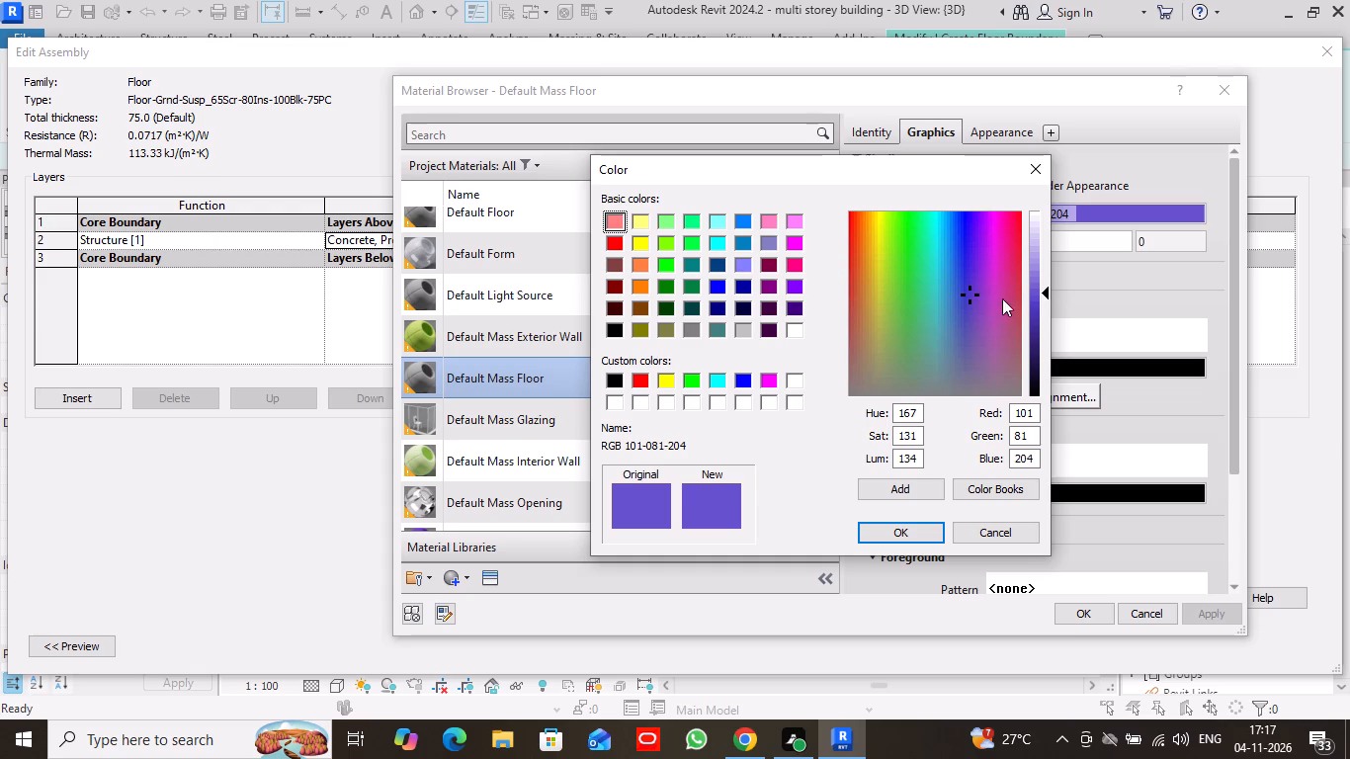
pyautogui.click(1033, 231)
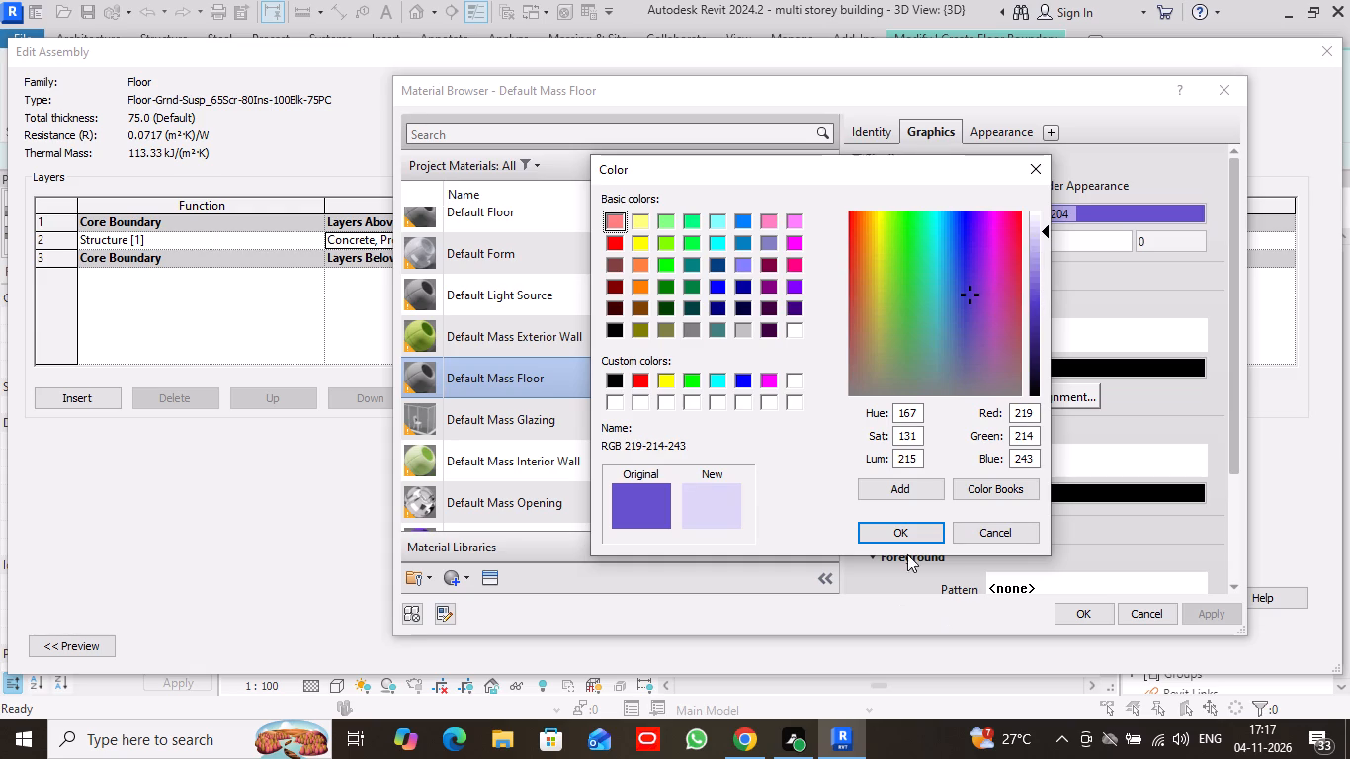
pyautogui.click(920, 530)
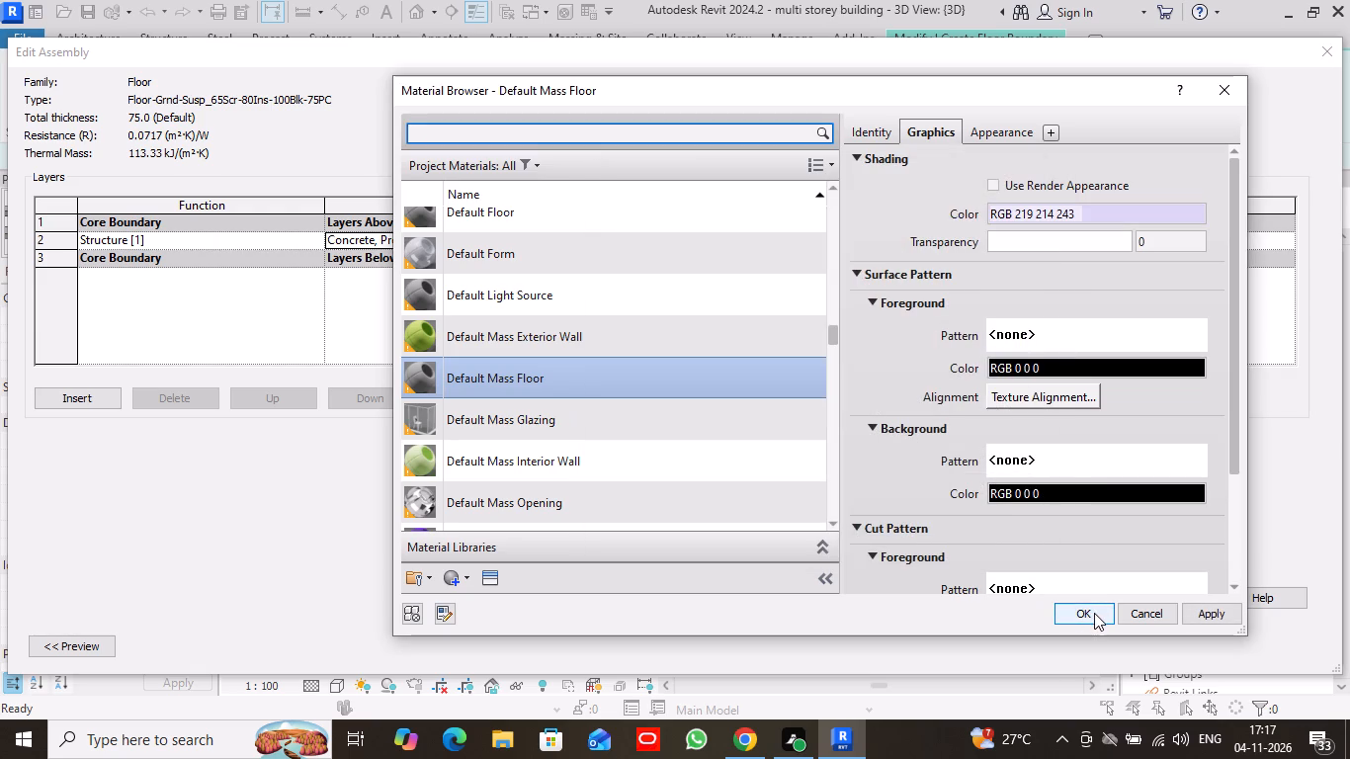
pyautogui.click(1090, 616)
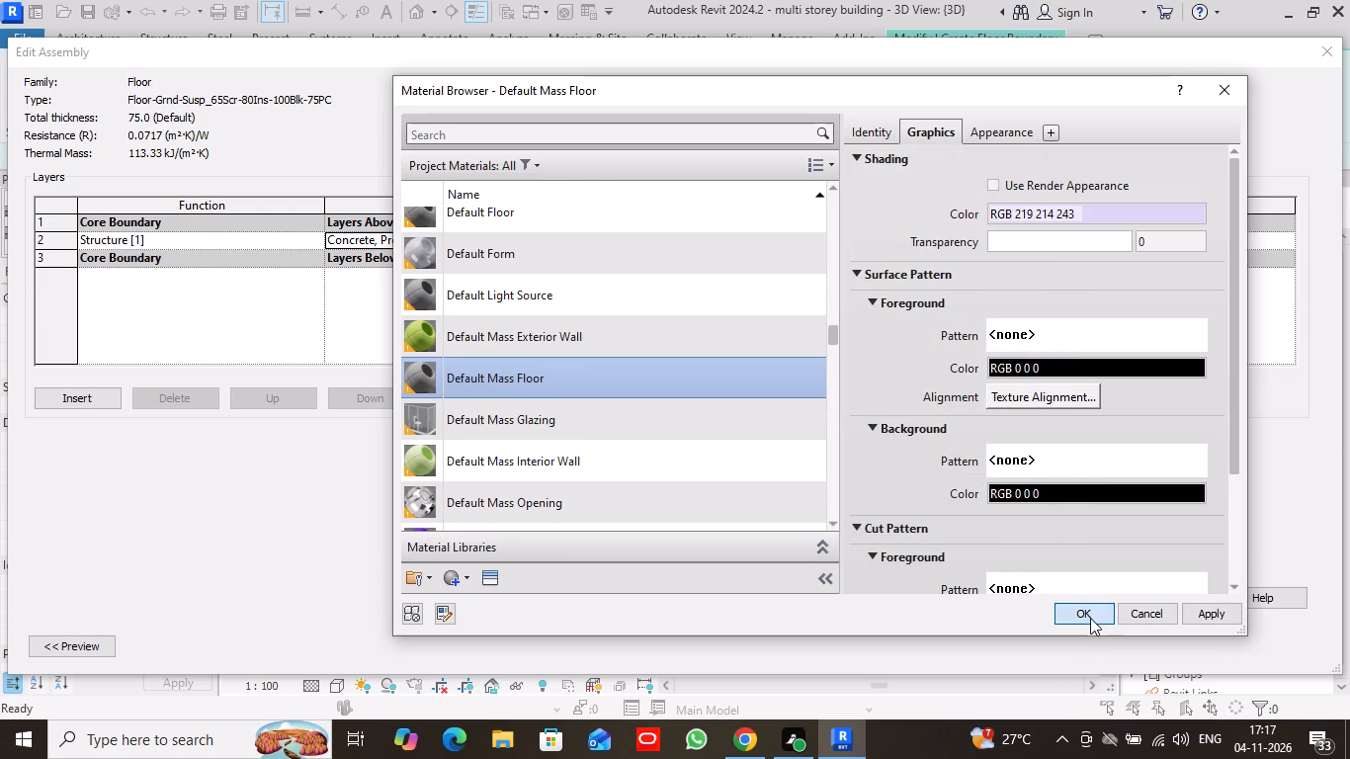
# Set the structure layer's thickness to 150 mm and accept the floor type changes.
pyautogui.click(708, 241)
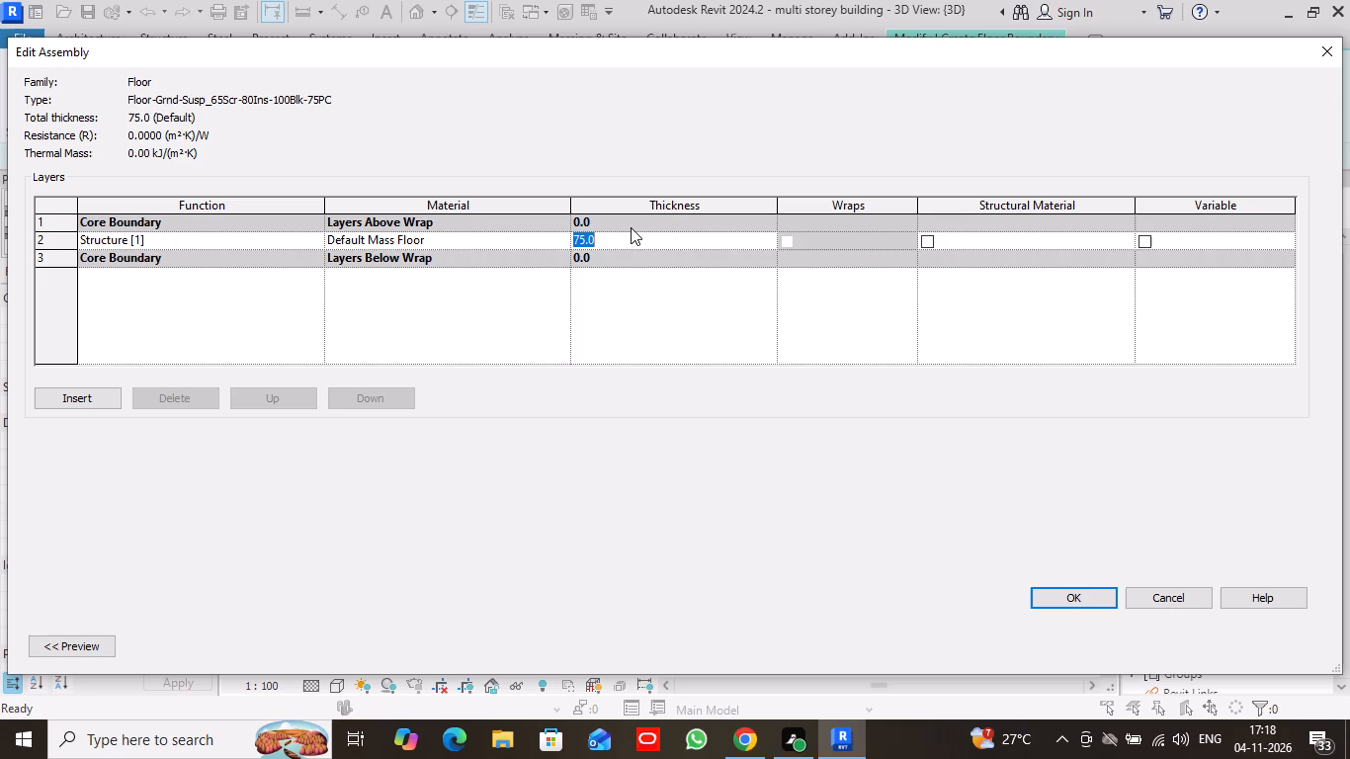
pyautogui.write('150')
pyautogui.click(1074, 599)
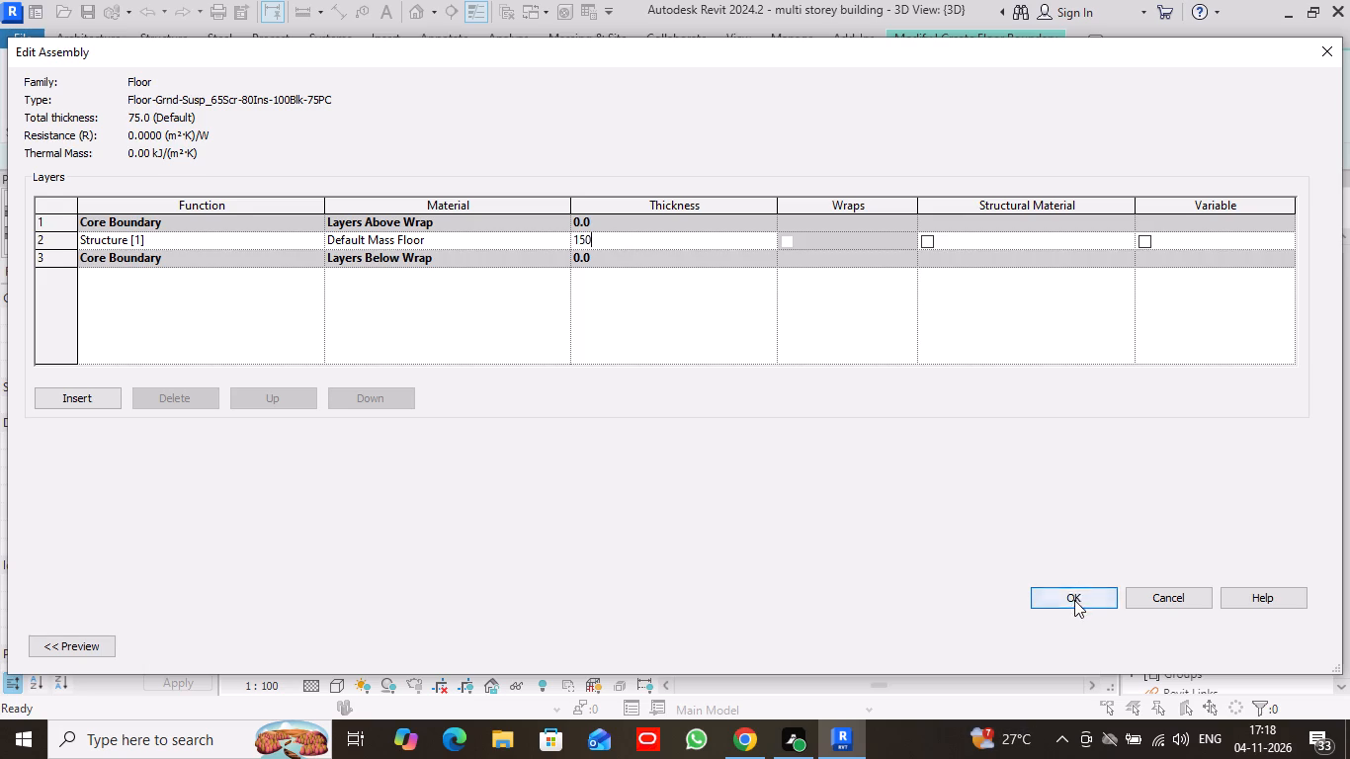
pyautogui.click(1109, 638)
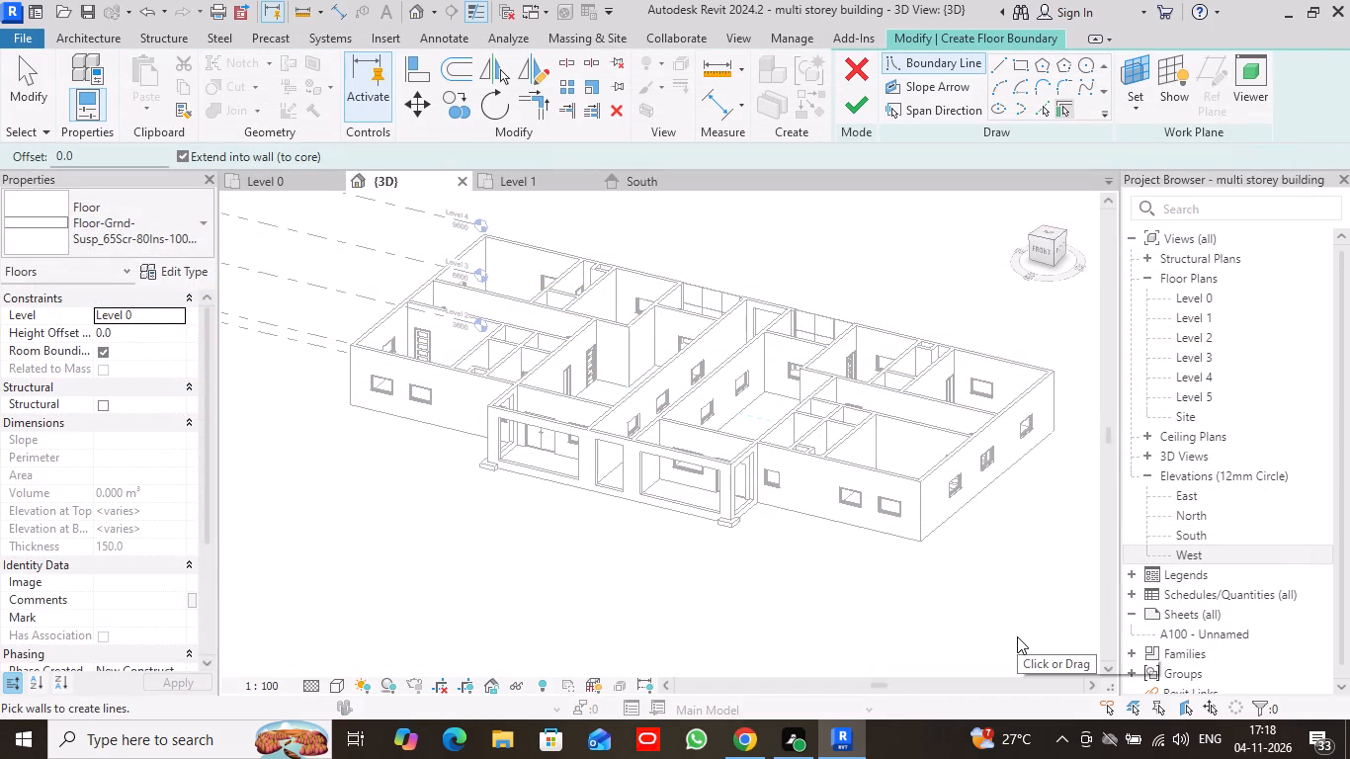
# On the Level 0 plan, use Pick Lines to trace floor boundary lines along the outer side, rear and front bedroom-wing walls of both apartments.
pyautogui.click(1051, 227)
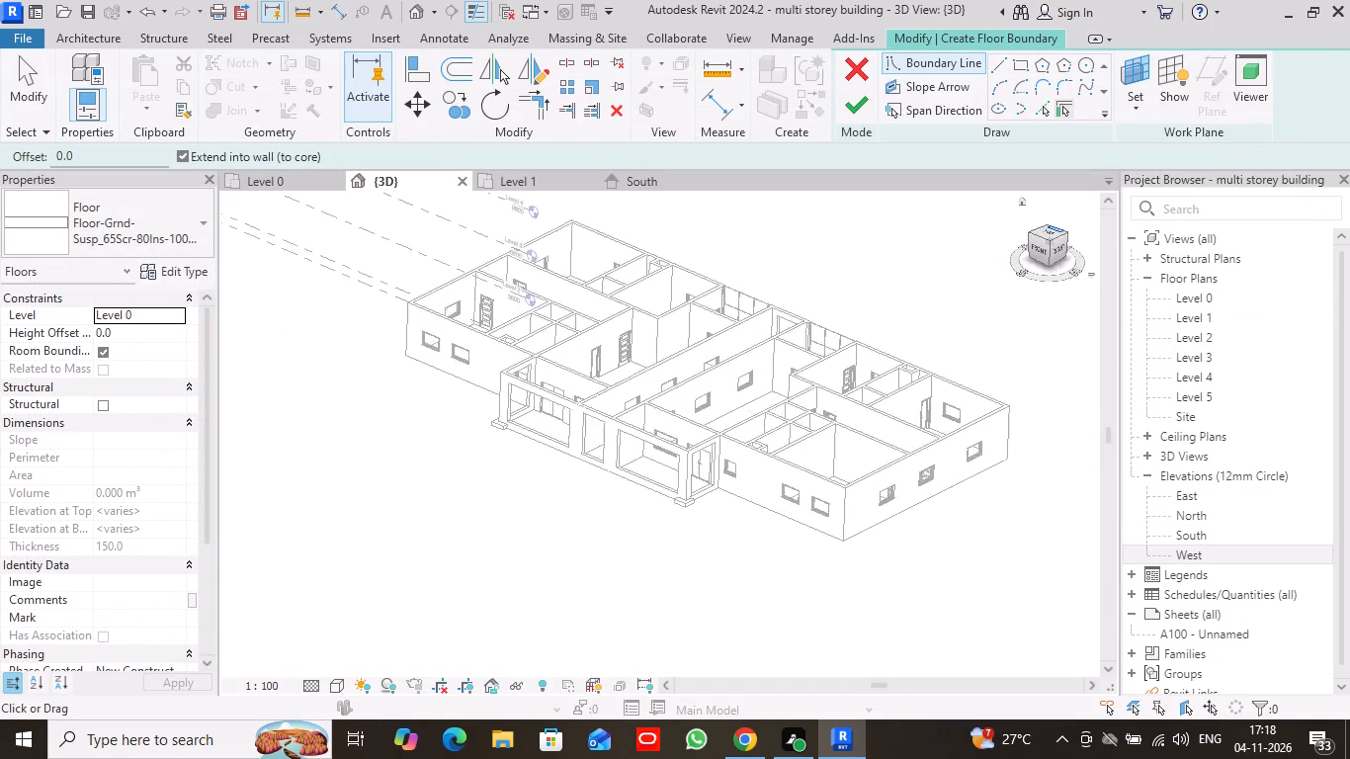
pyautogui.click(1048, 235)
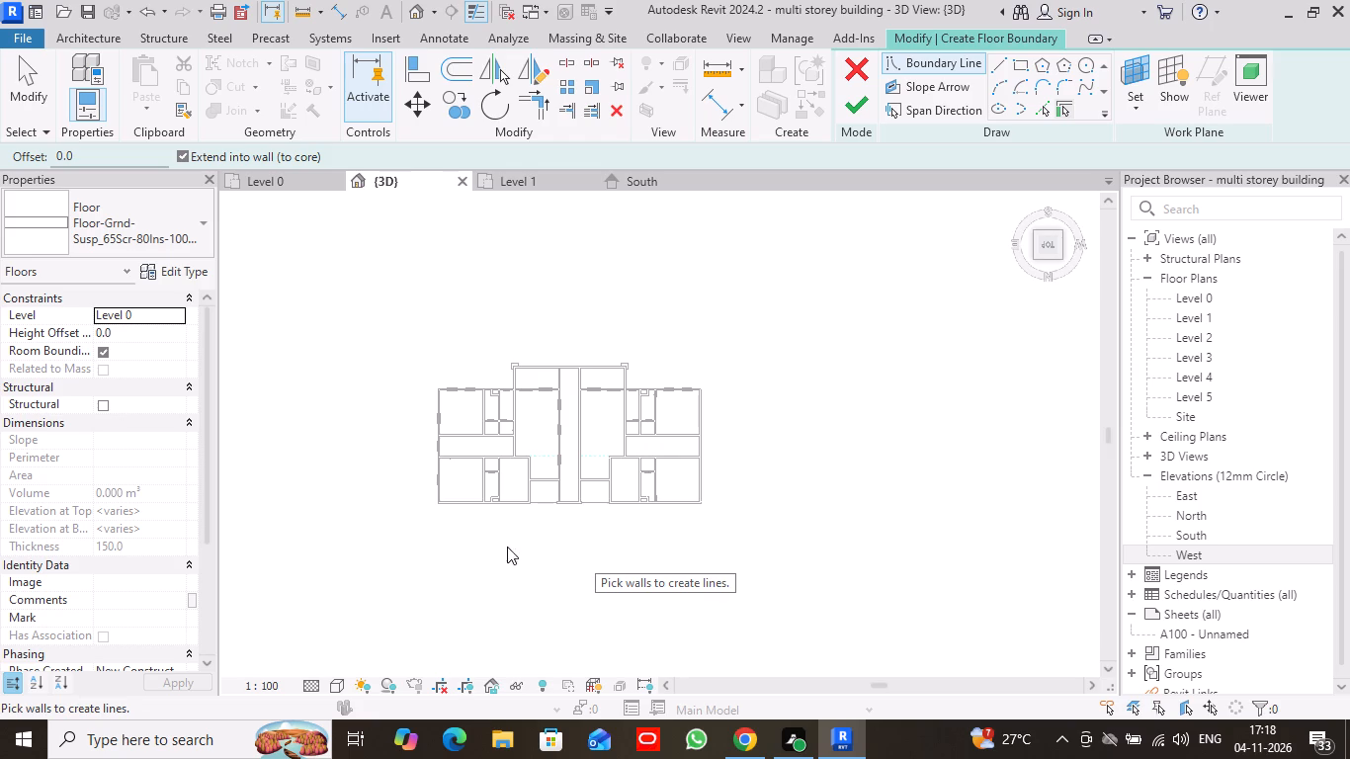
pyautogui.click(295, 187)
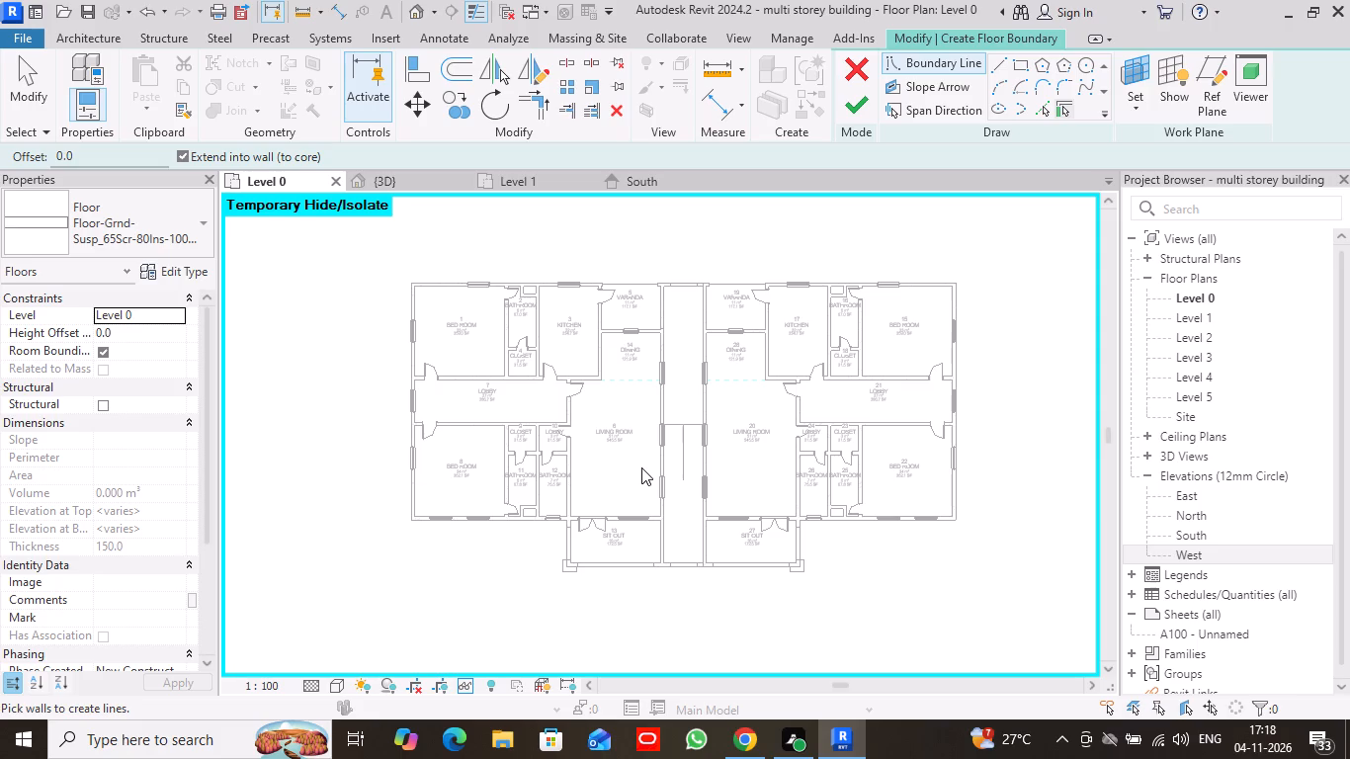
pyautogui.click(1038, 107)
pyautogui.scroll(4, 621, 305)
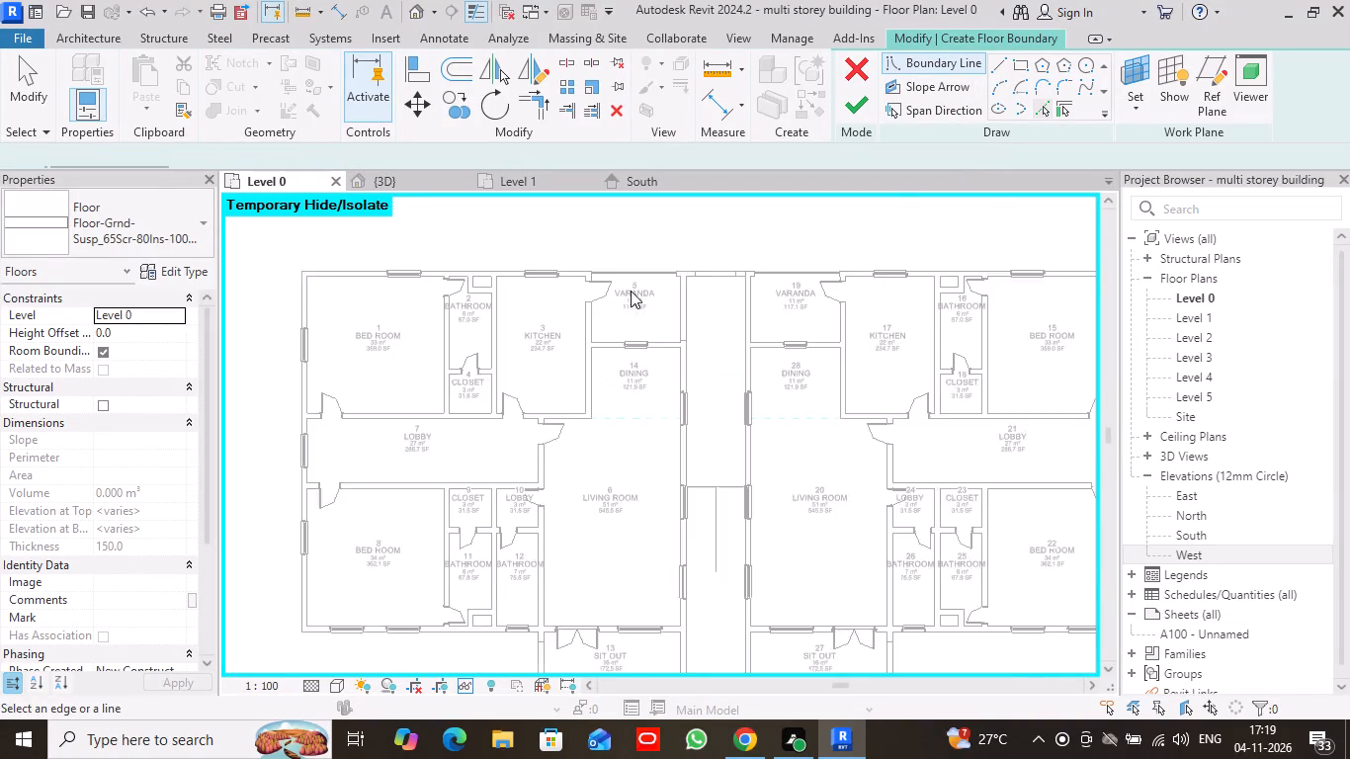
pyautogui.scroll(-2, 710, 378)
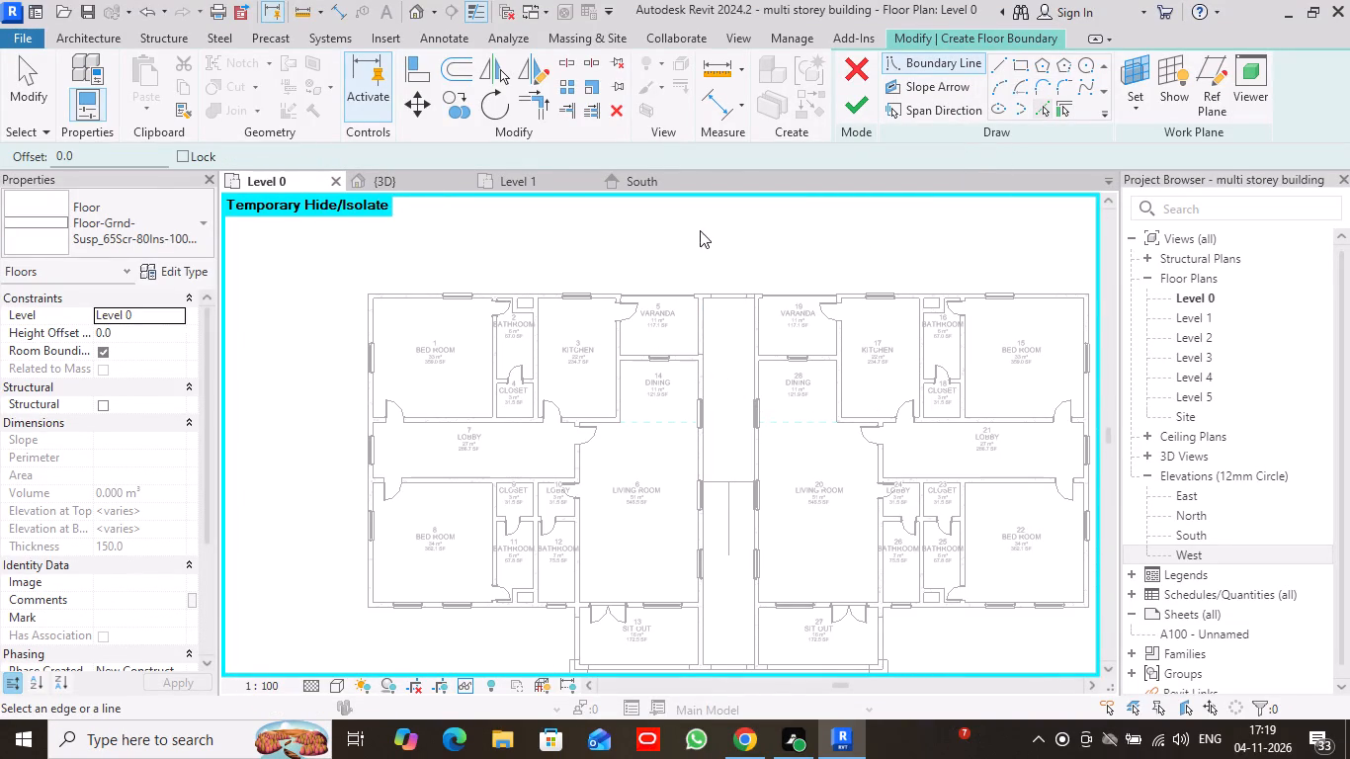
pyautogui.moveTo(693, 241); pyautogui.dragTo(631, 220, button='middle')
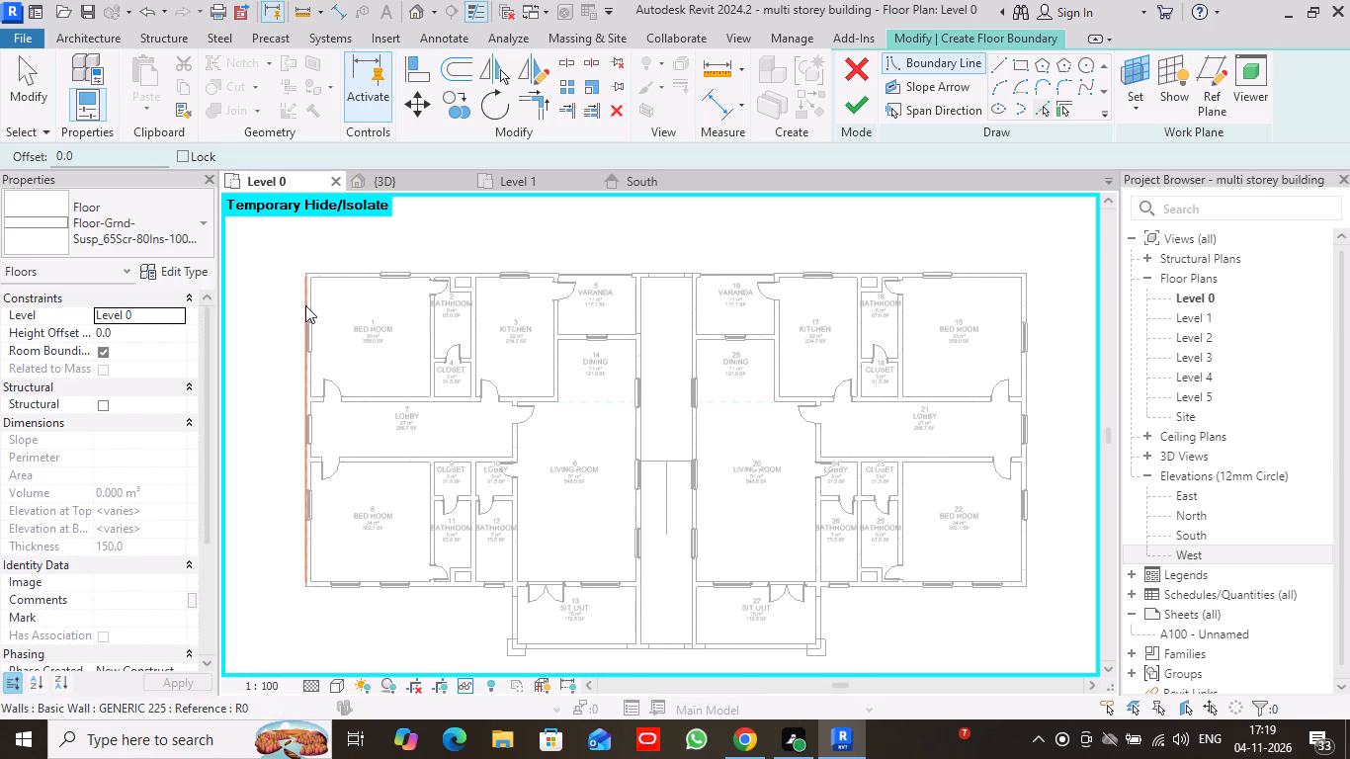
pyautogui.click(305, 305)
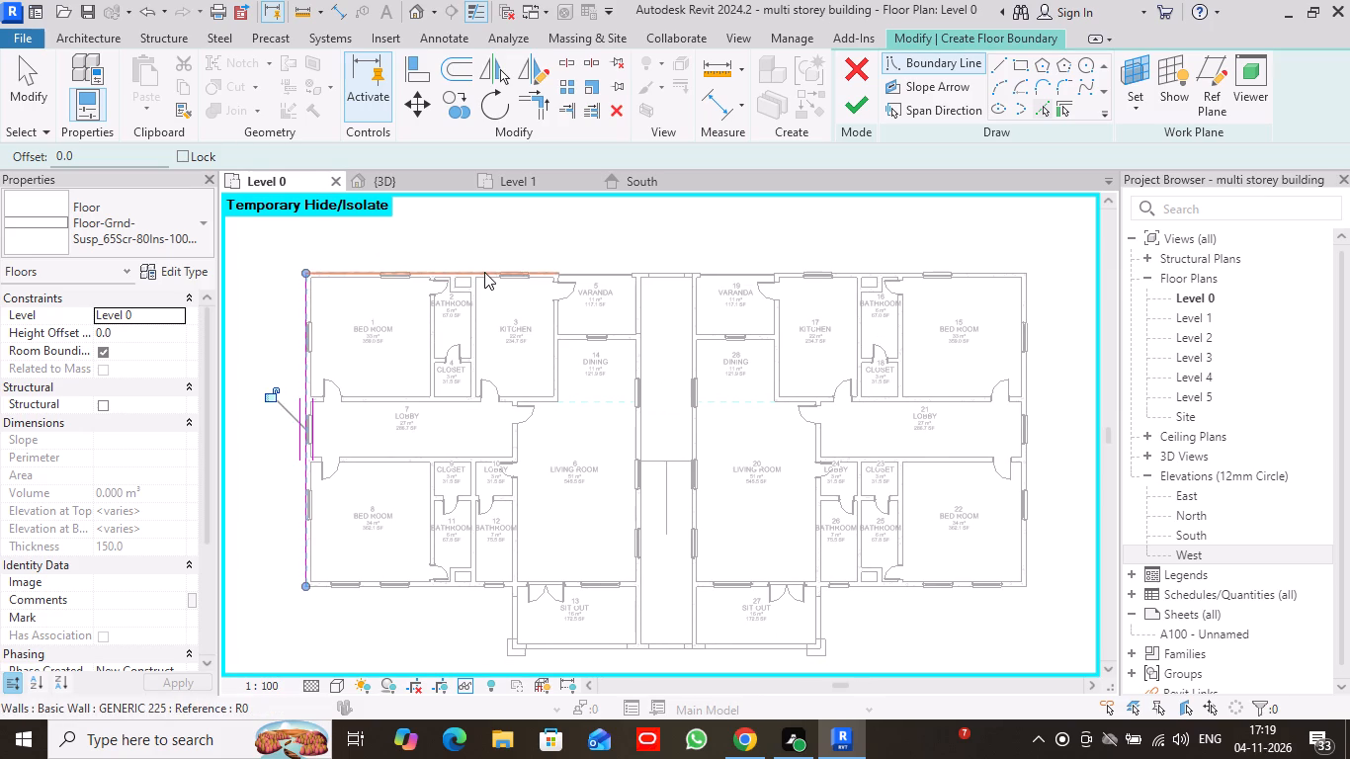
pyautogui.click(484, 272)
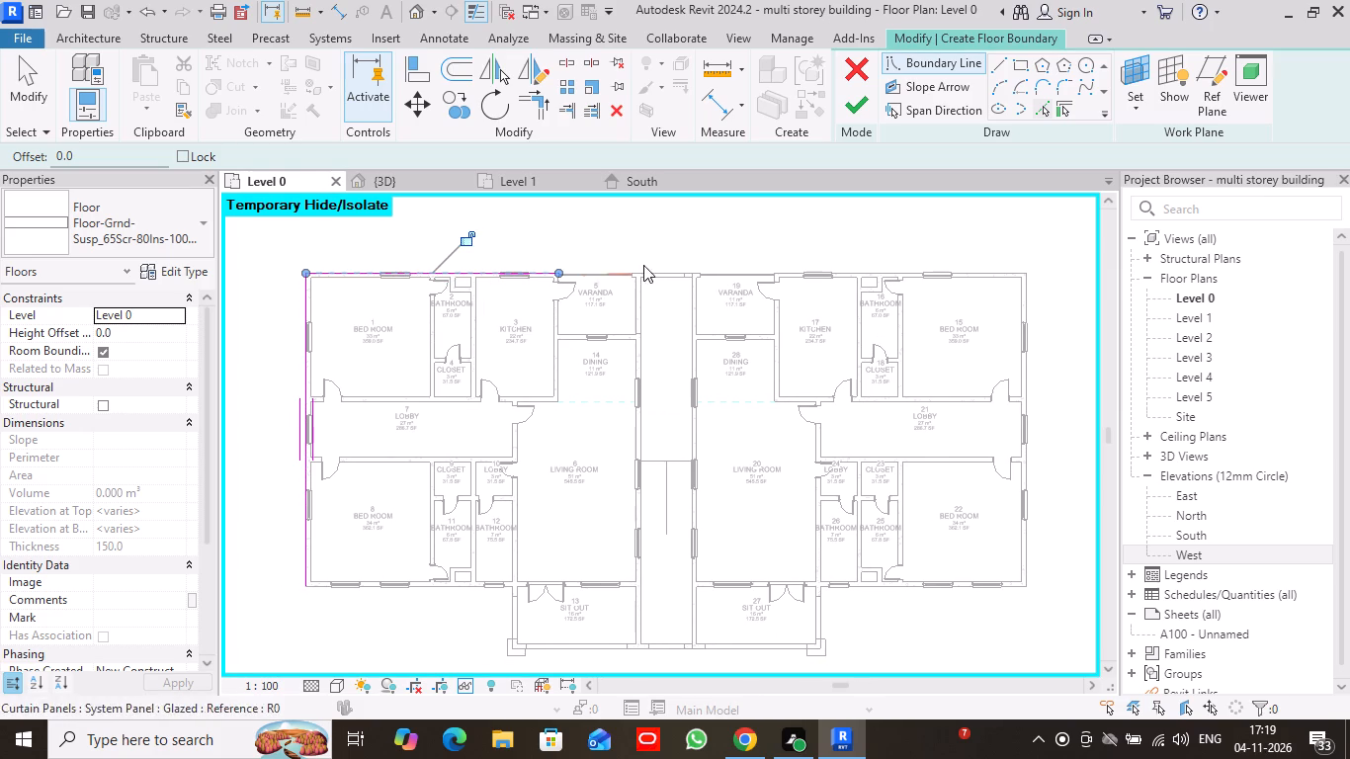
pyautogui.click(879, 269)
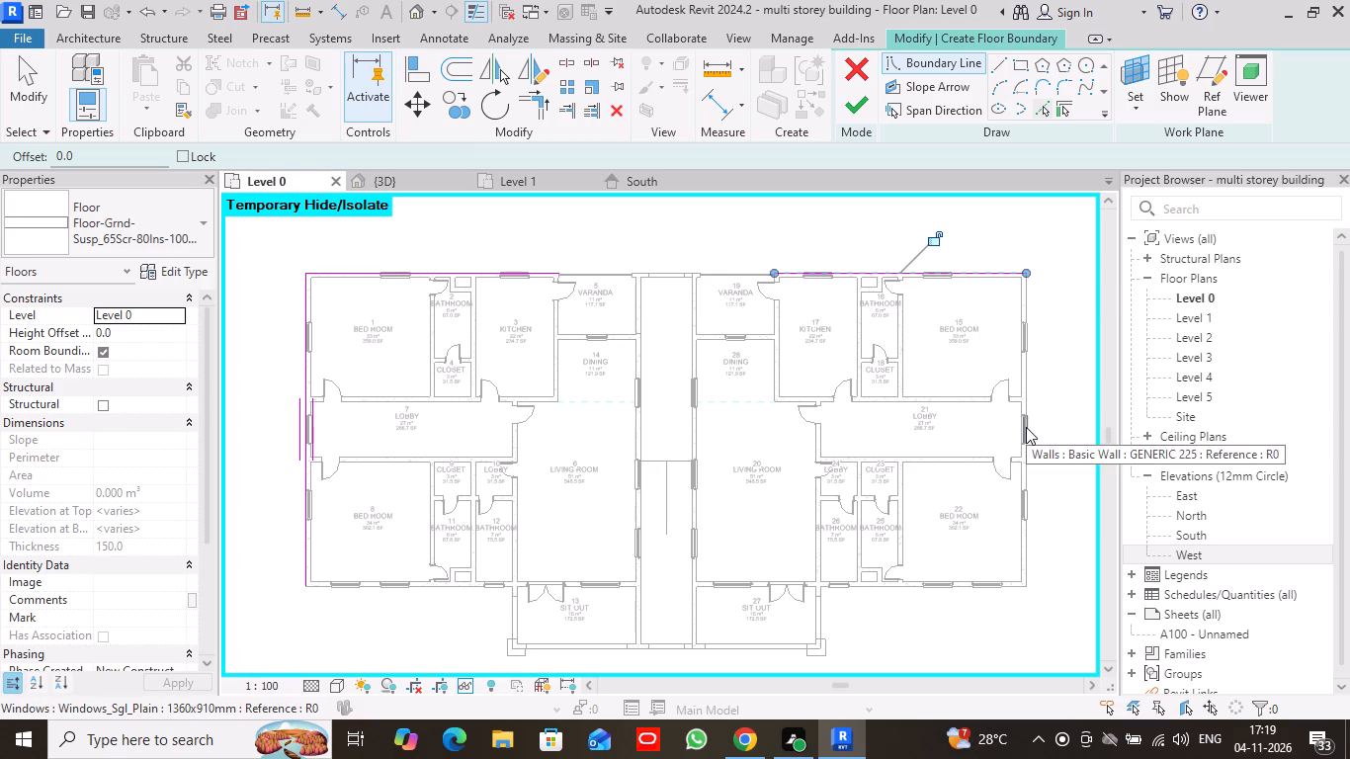
pyautogui.click(1025, 395)
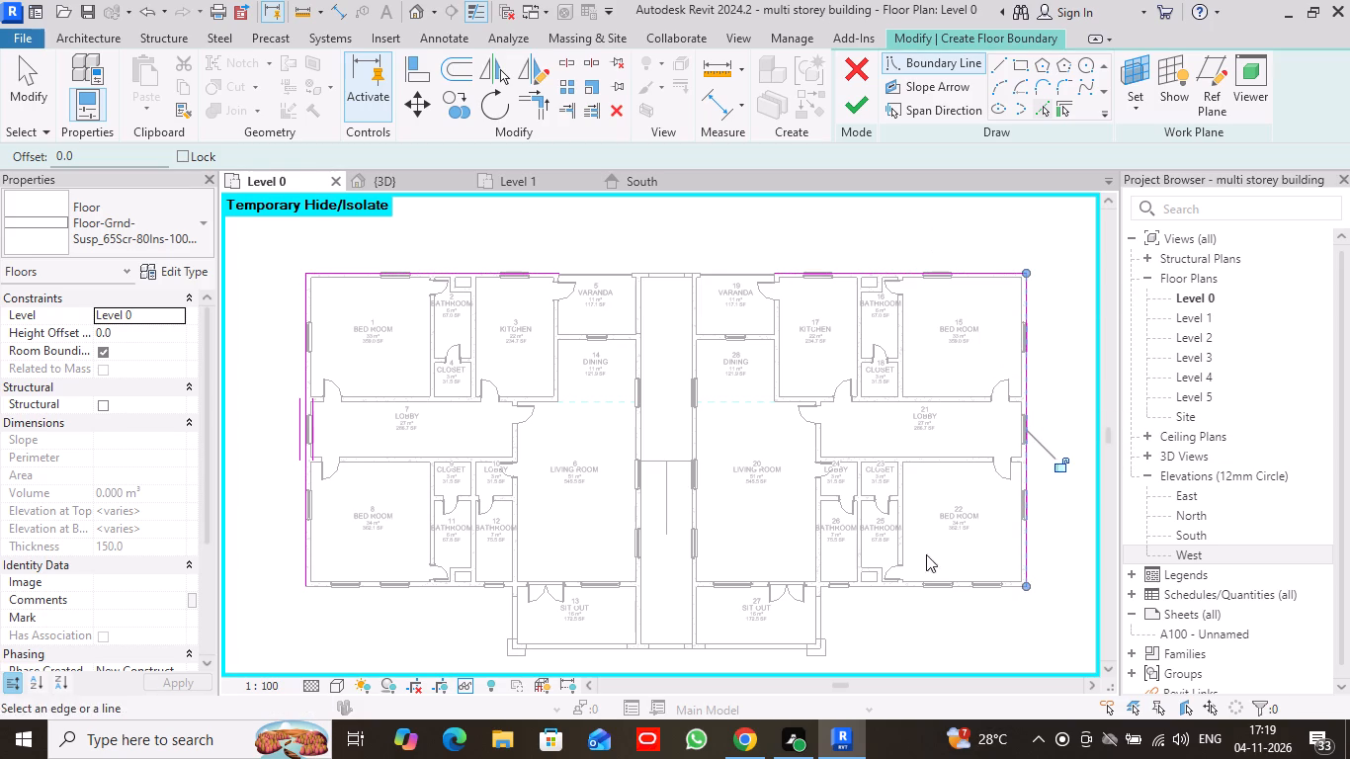
pyautogui.click(904, 591)
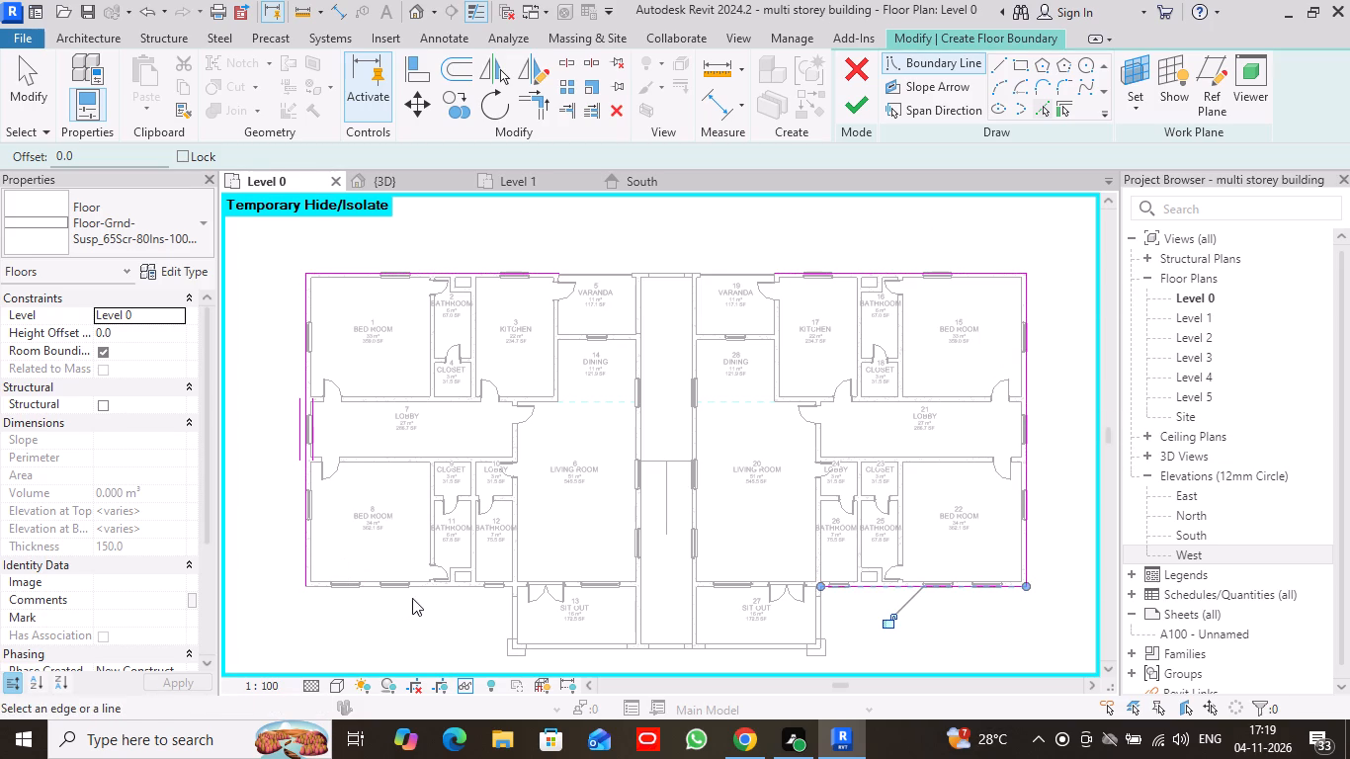
pyautogui.click(422, 586)
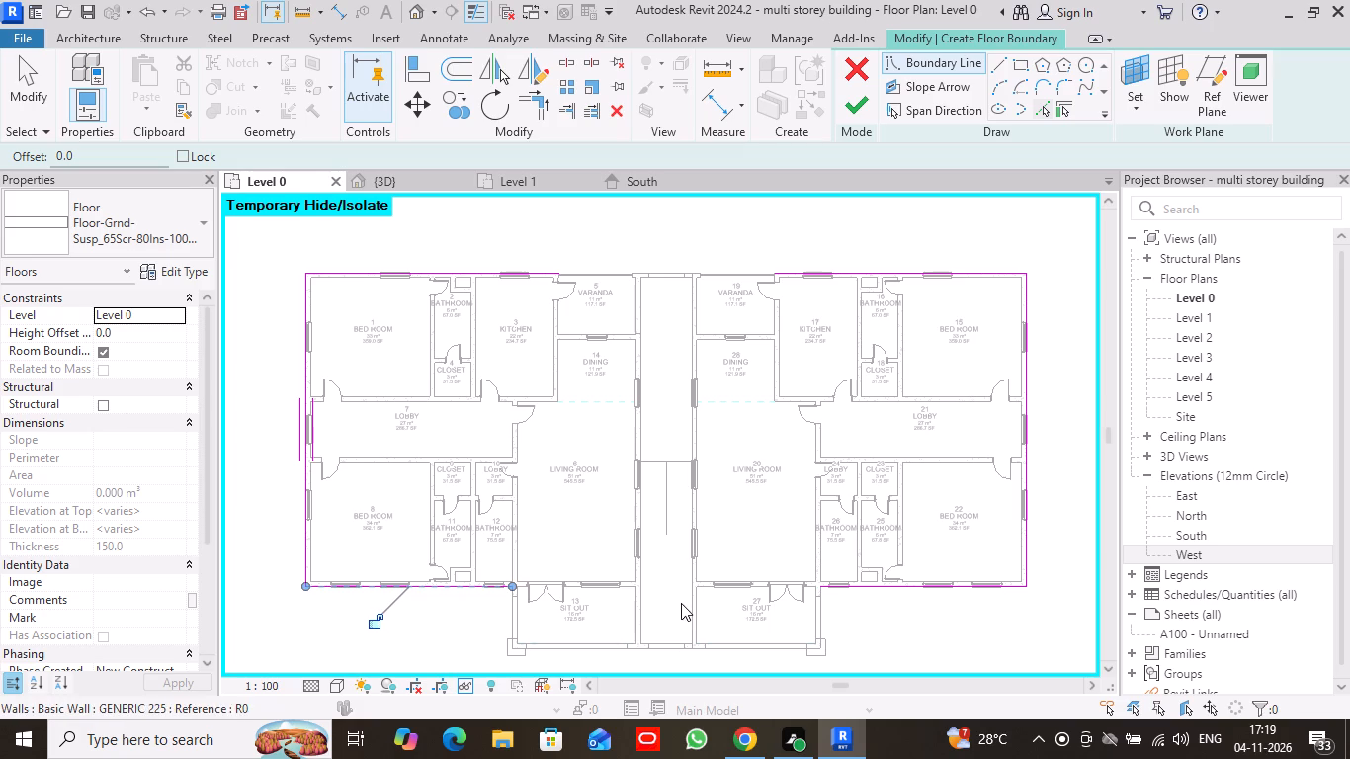
# Add floor boundary lines along the outer side wall and front wall of Sit Out 13.
pyautogui.moveTo(681, 603); pyautogui.dragTo(668, 504, button='middle')
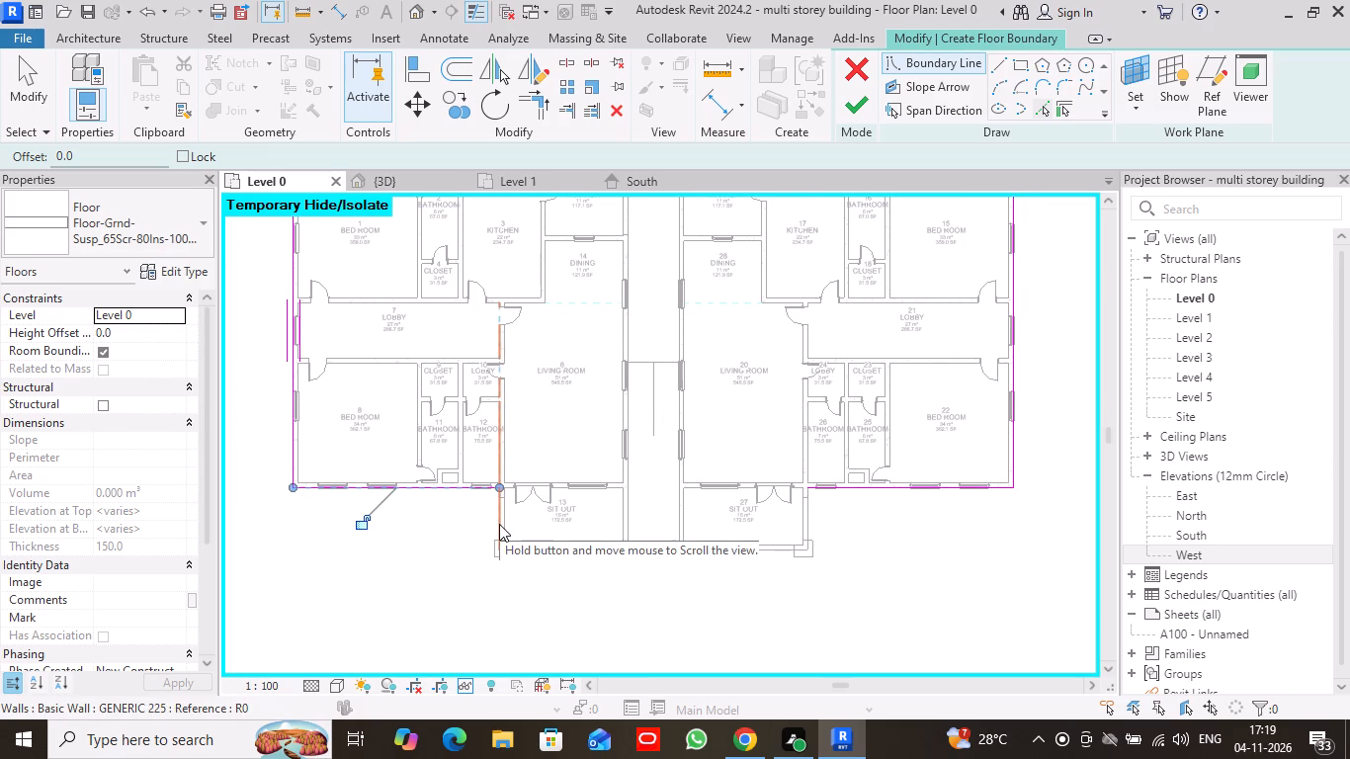
pyautogui.click(499, 524)
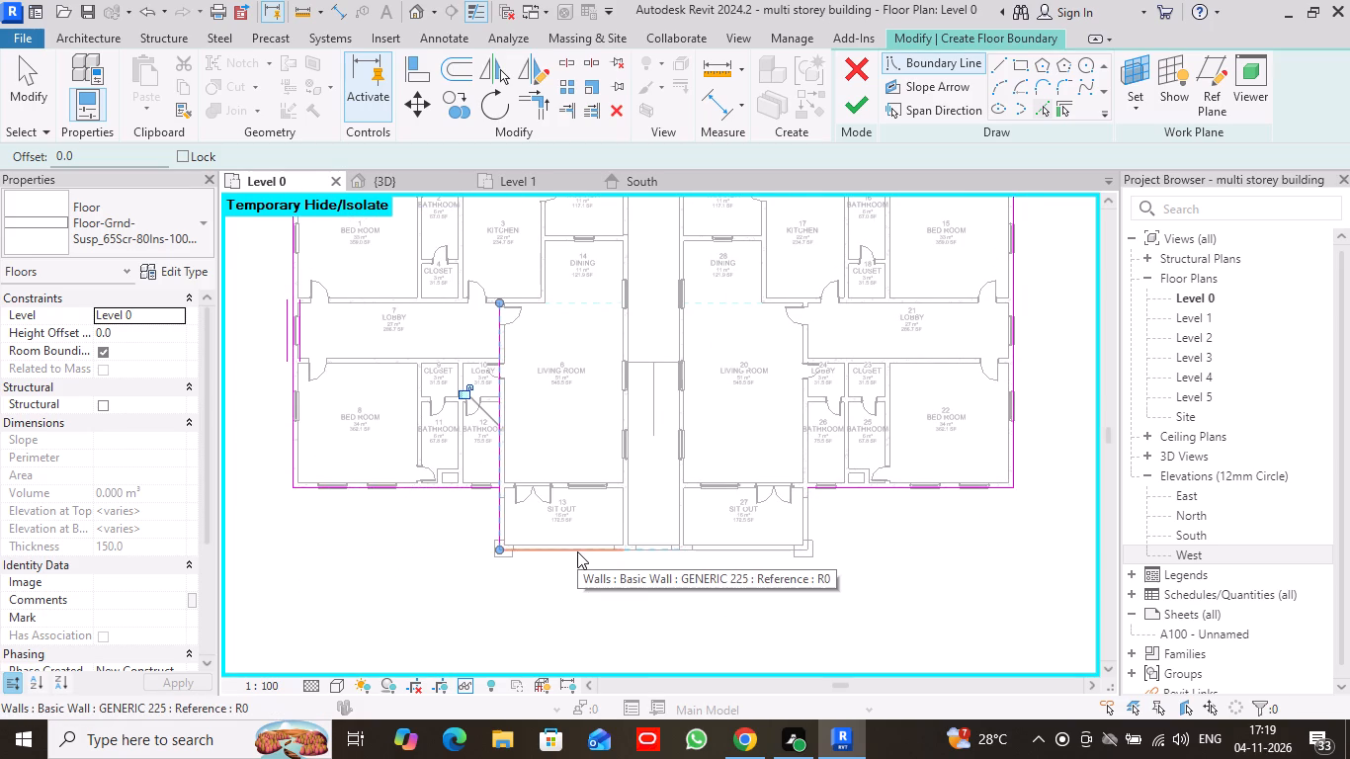
pyautogui.click(577, 551)
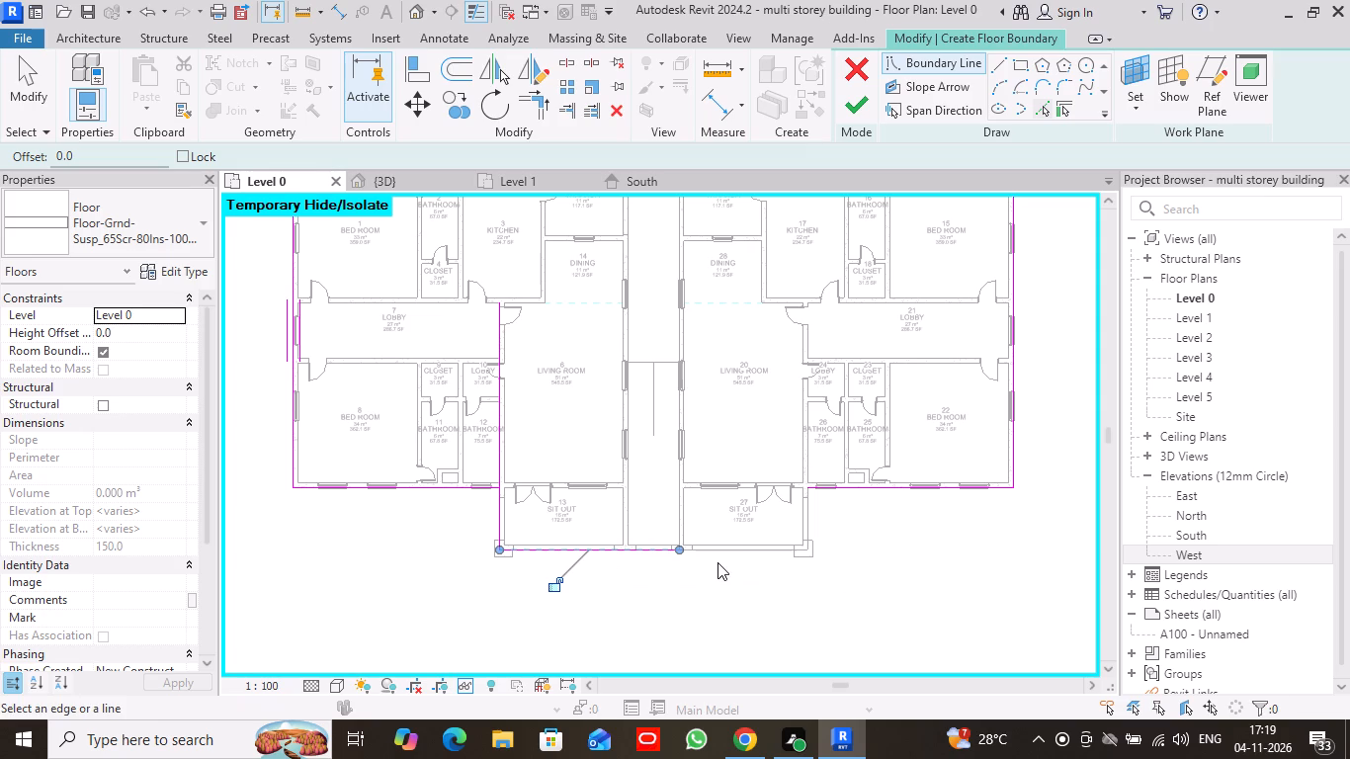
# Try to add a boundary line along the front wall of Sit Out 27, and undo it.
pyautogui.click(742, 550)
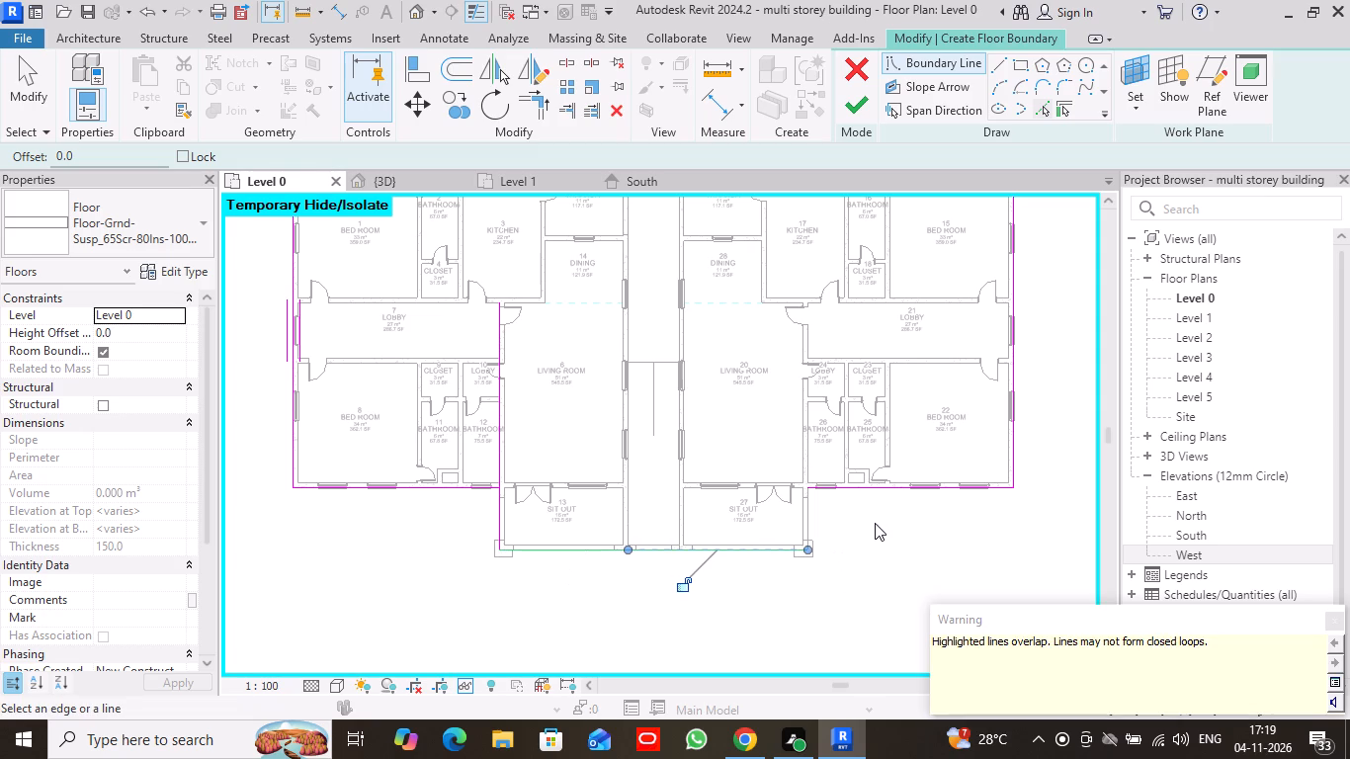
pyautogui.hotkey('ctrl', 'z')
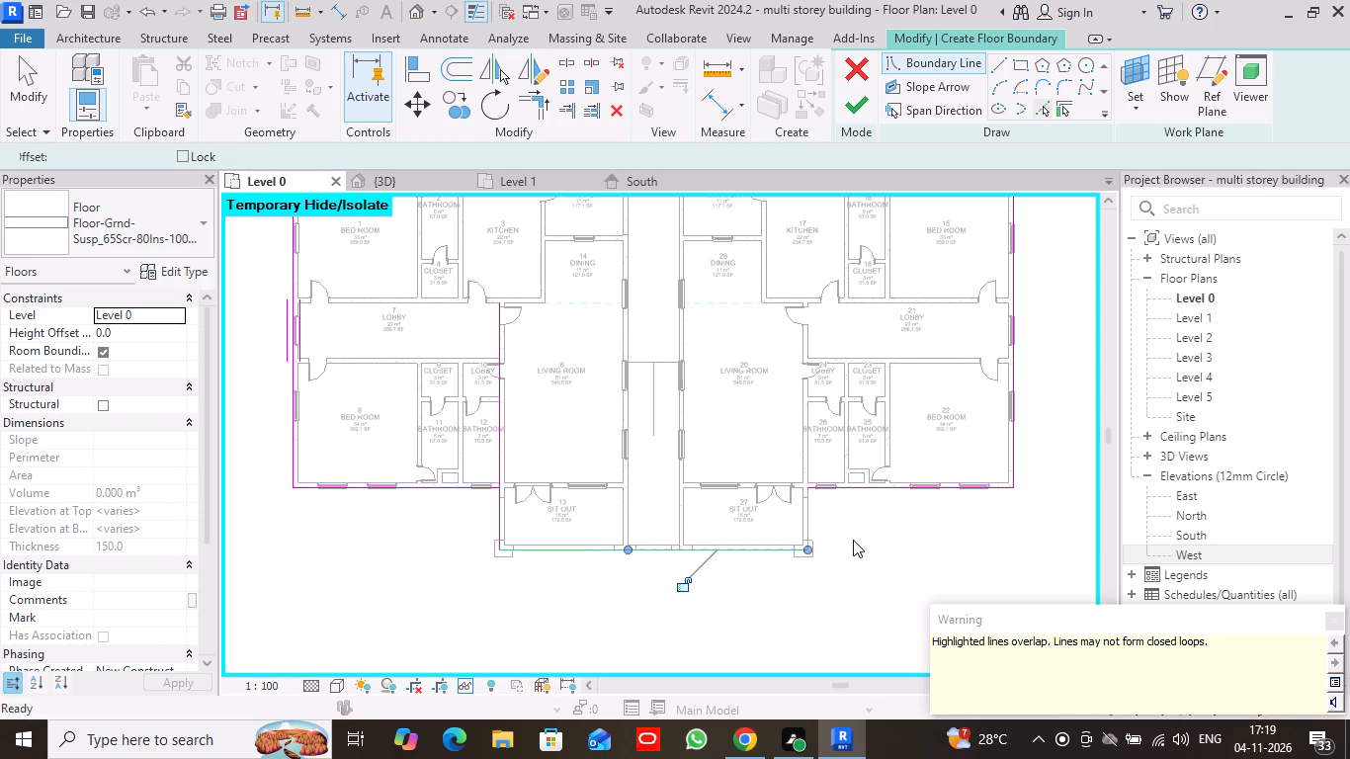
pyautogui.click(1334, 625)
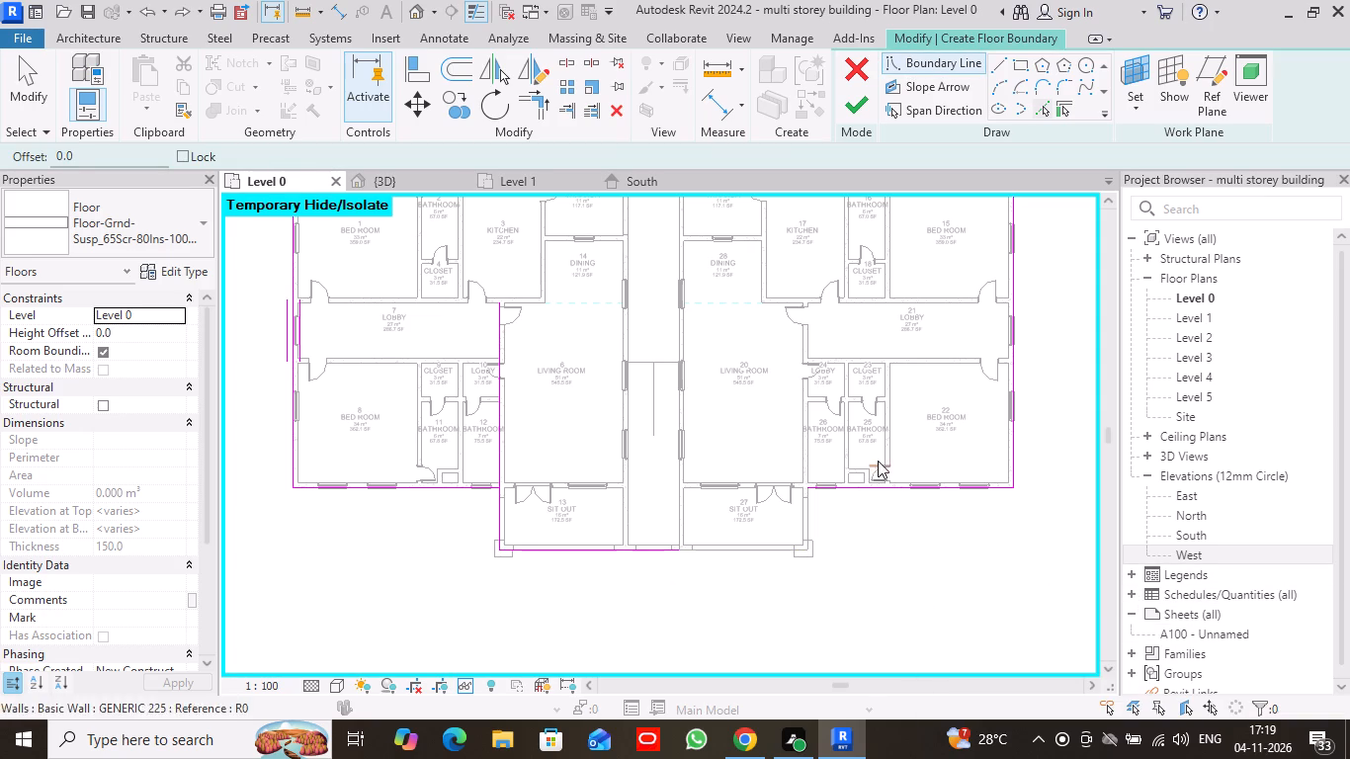
# Add floor boundary lines along the outer side wall of Sit Out 27 and the rear wall of the central stair passage.
pyautogui.click(808, 531)
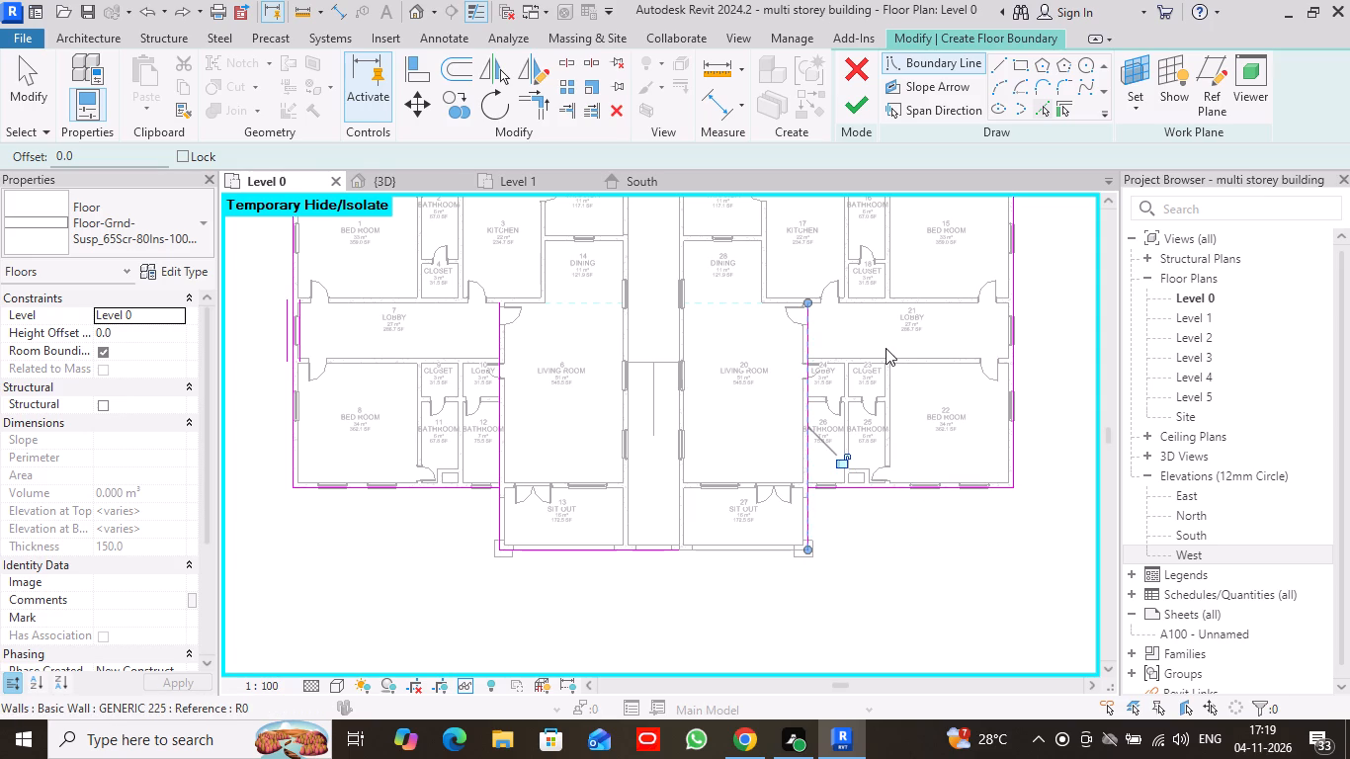
pyautogui.scroll(-3, 886, 348)
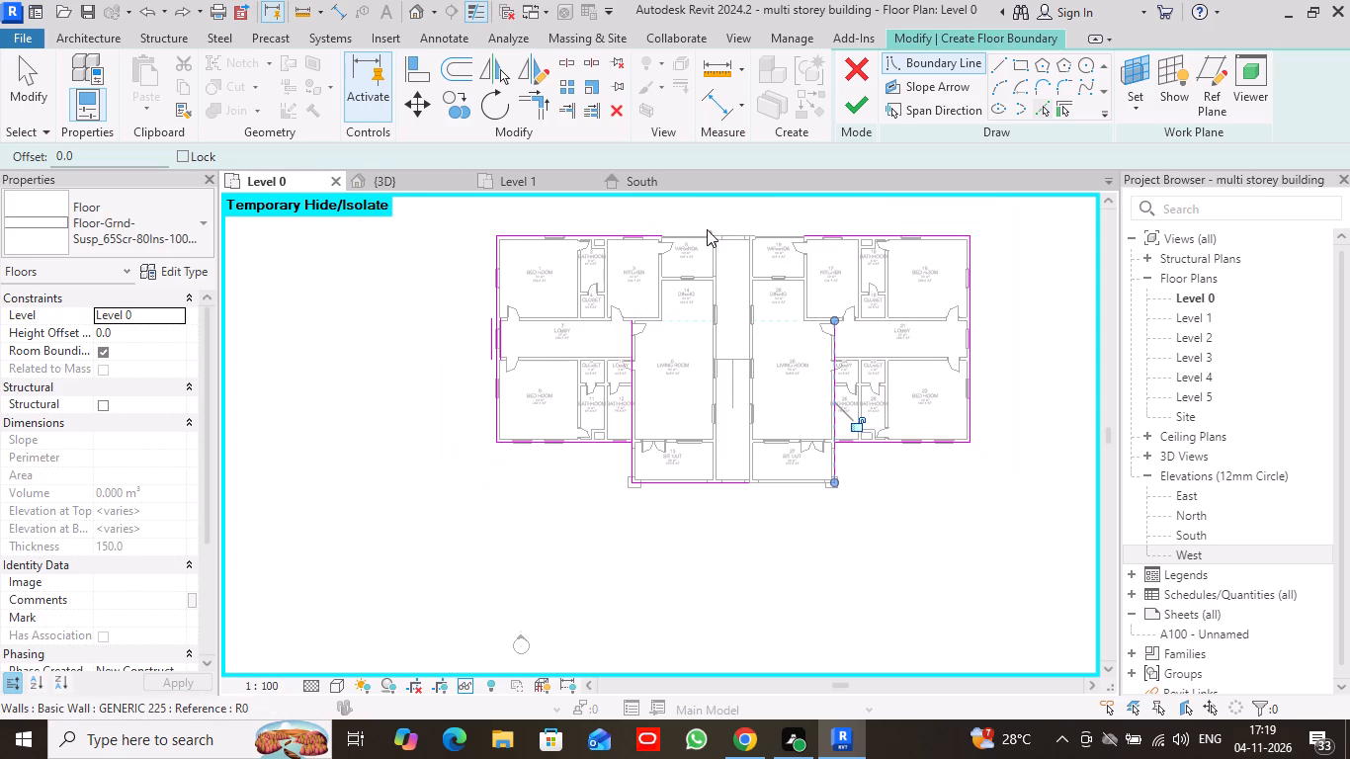
pyautogui.click(732, 233)
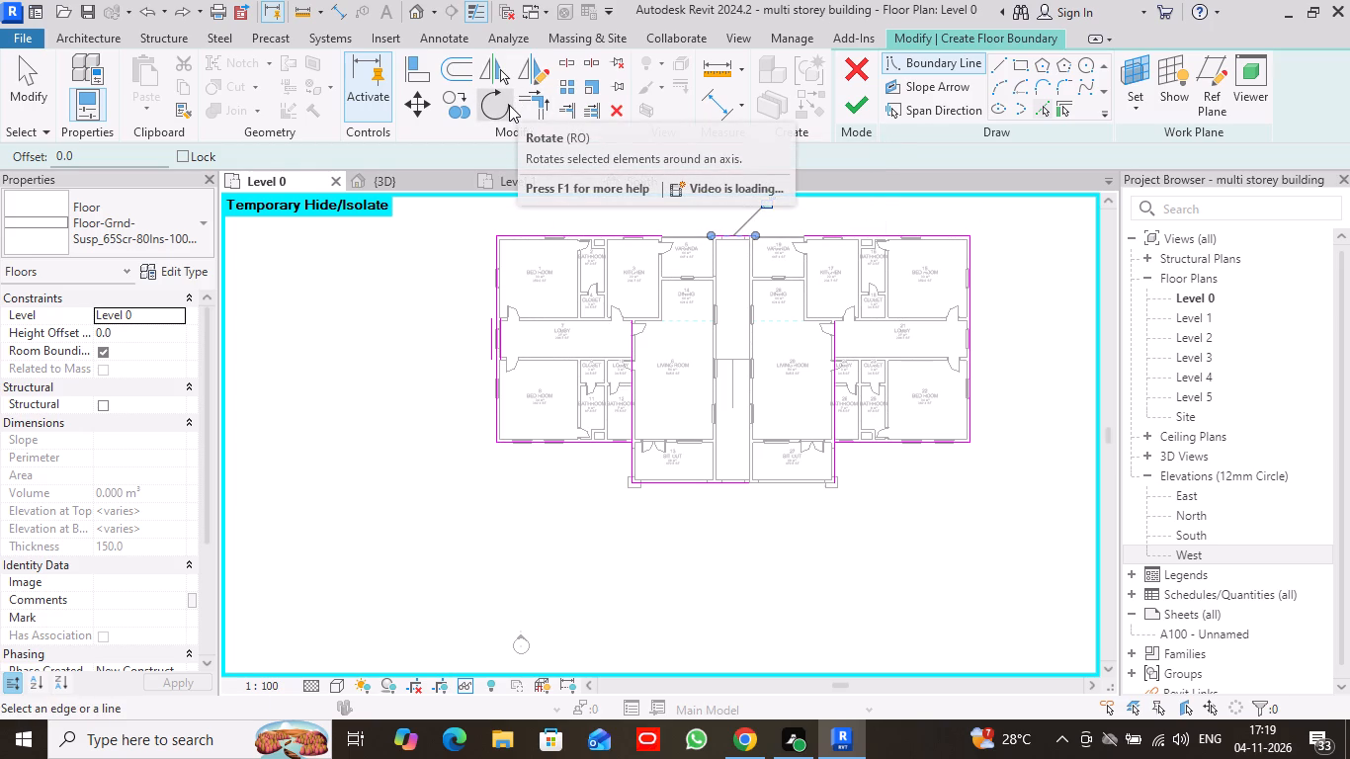
# Align the rear boundary lines of both apartments and the central stair passage to one another.
pyautogui.click(417, 74)
pyautogui.scroll(5, 715, 256)
pyautogui.moveTo(745, 257); pyautogui.dragTo(740, 306, button='middle')
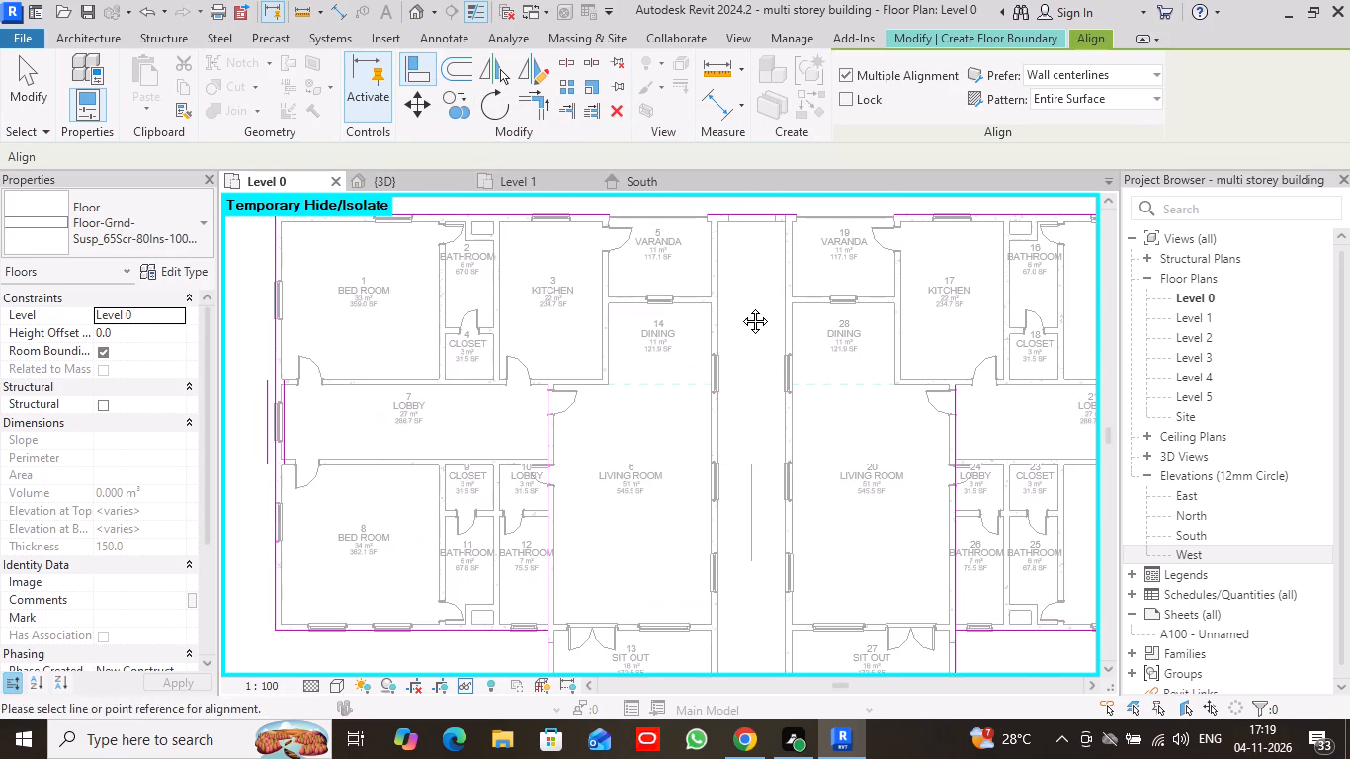
pyautogui.moveTo(740, 306); pyautogui.dragTo(740, 317, button='middle')
pyautogui.click(583, 272)
pyautogui.click(744, 274)
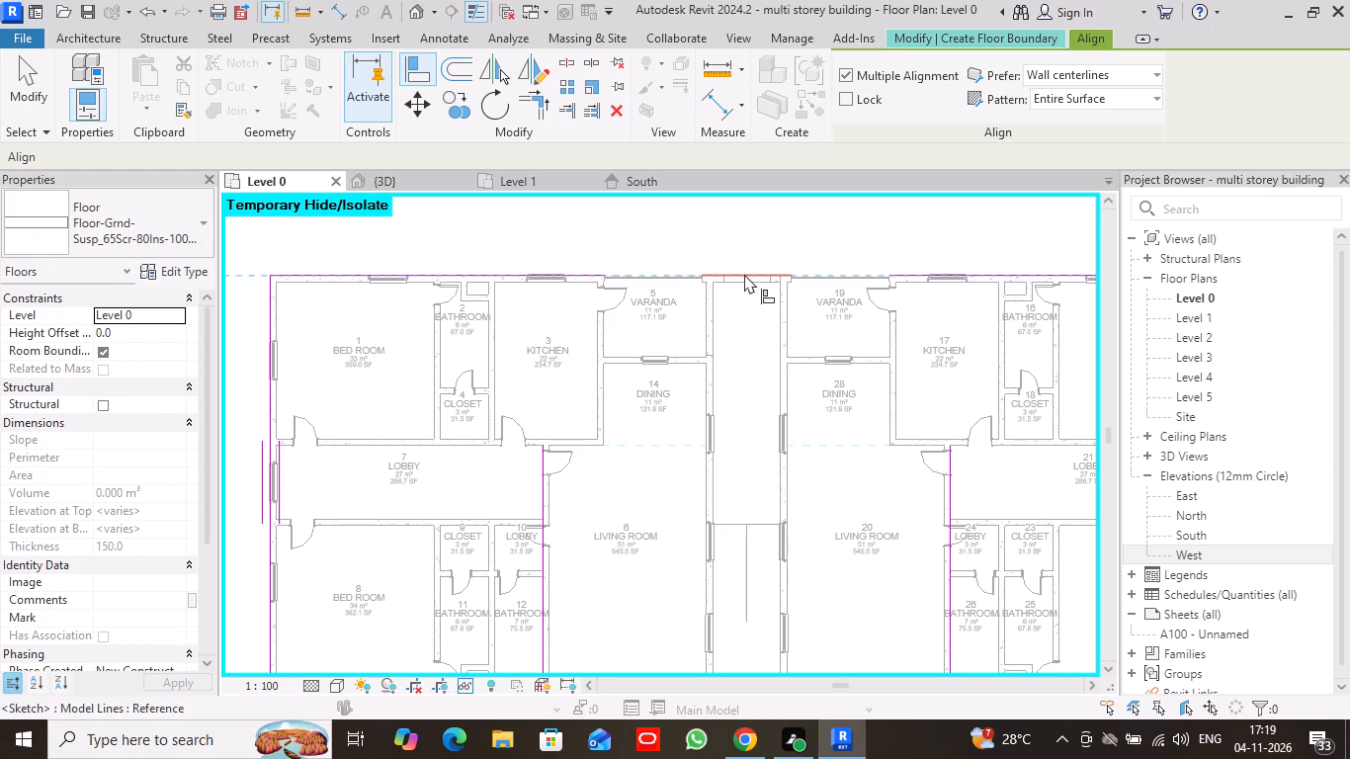
pyautogui.click(813, 244)
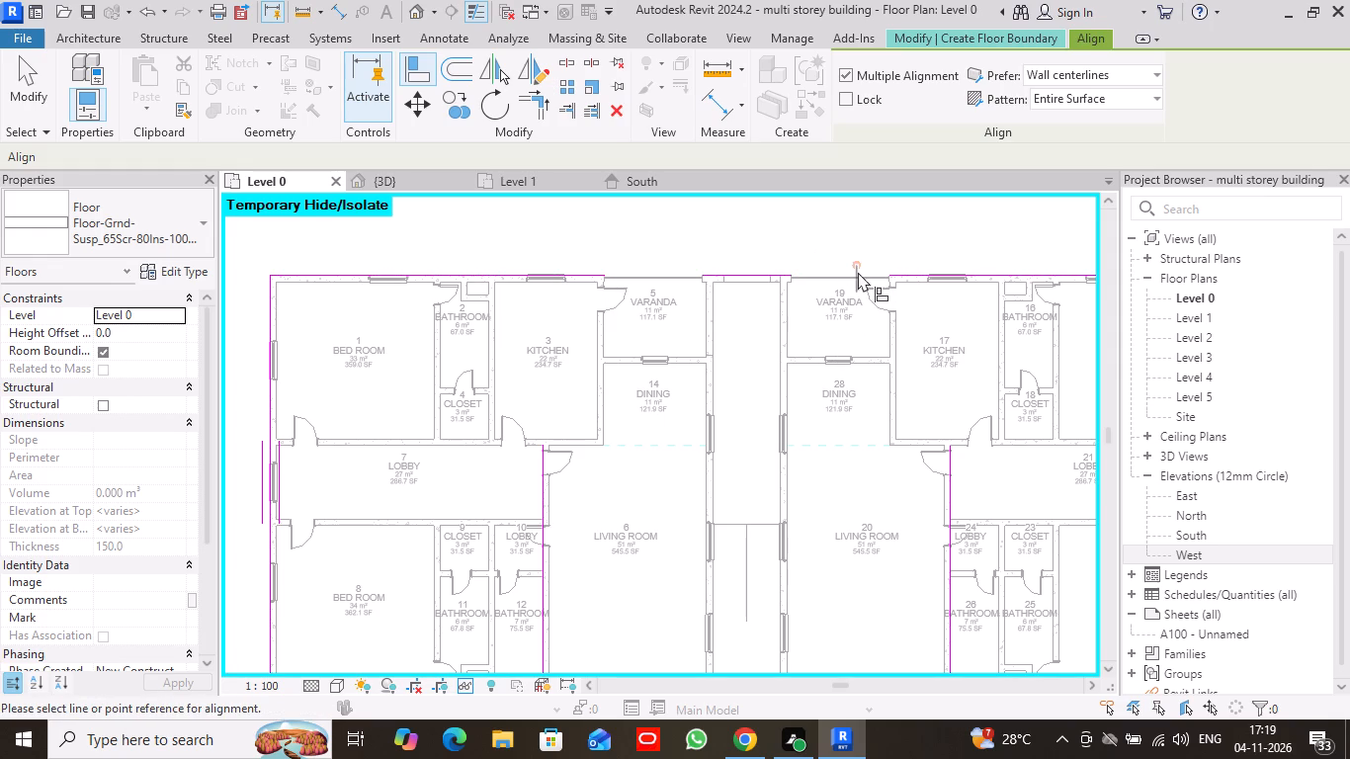
pyautogui.click(746, 274)
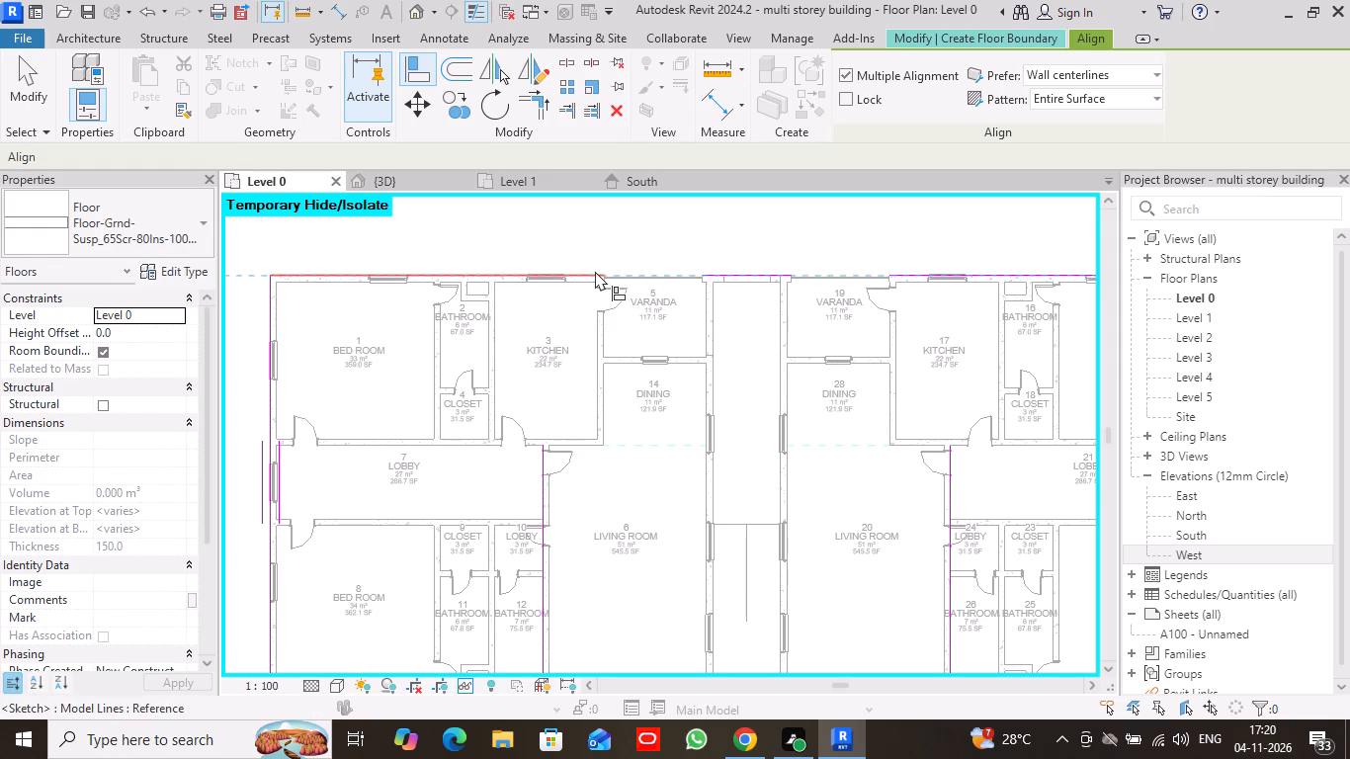
pyautogui.click(595, 271)
pyautogui.click(913, 273)
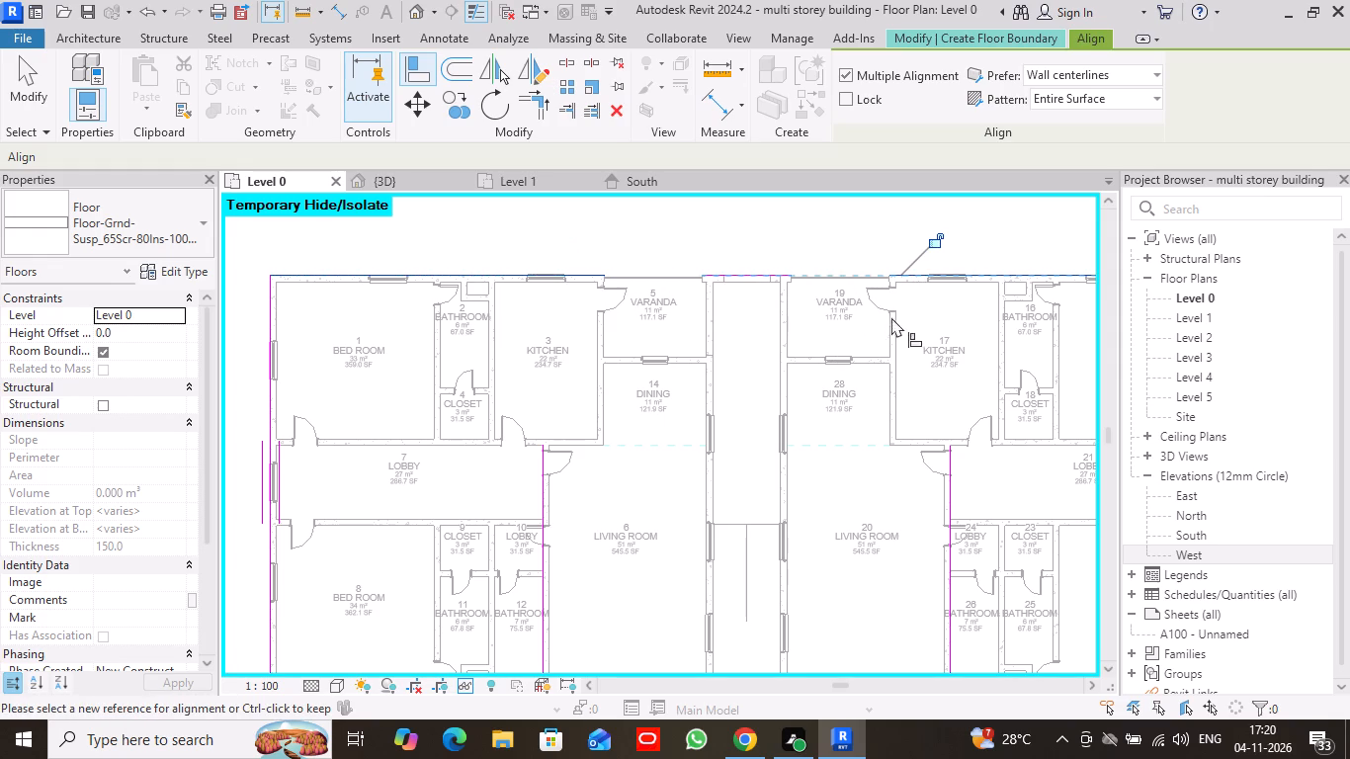
pyautogui.scroll(-3, 828, 311)
pyautogui.click(782, 229)
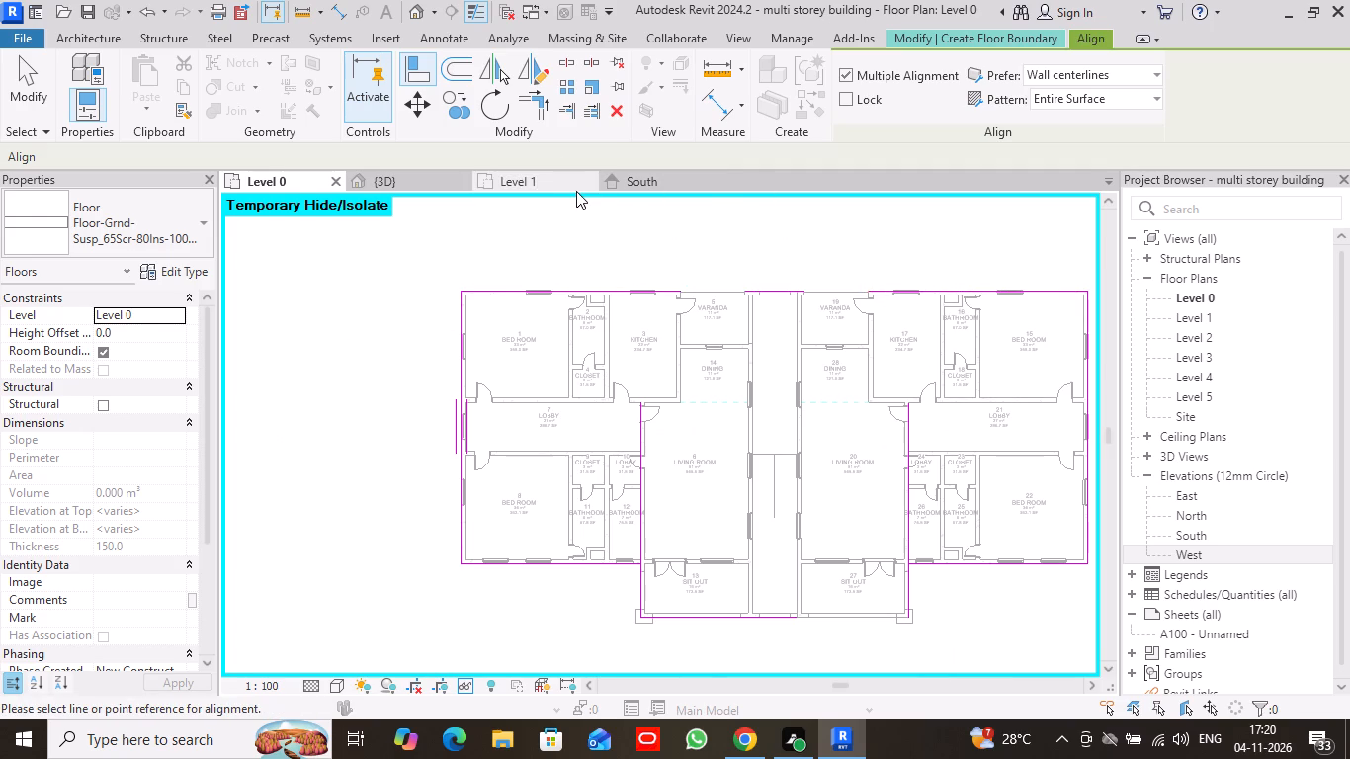
# Trim and extend the front boundary lines to form corners where the sit-outs project, including the outer front corner of Sit Out 27.
pyautogui.click(540, 111)
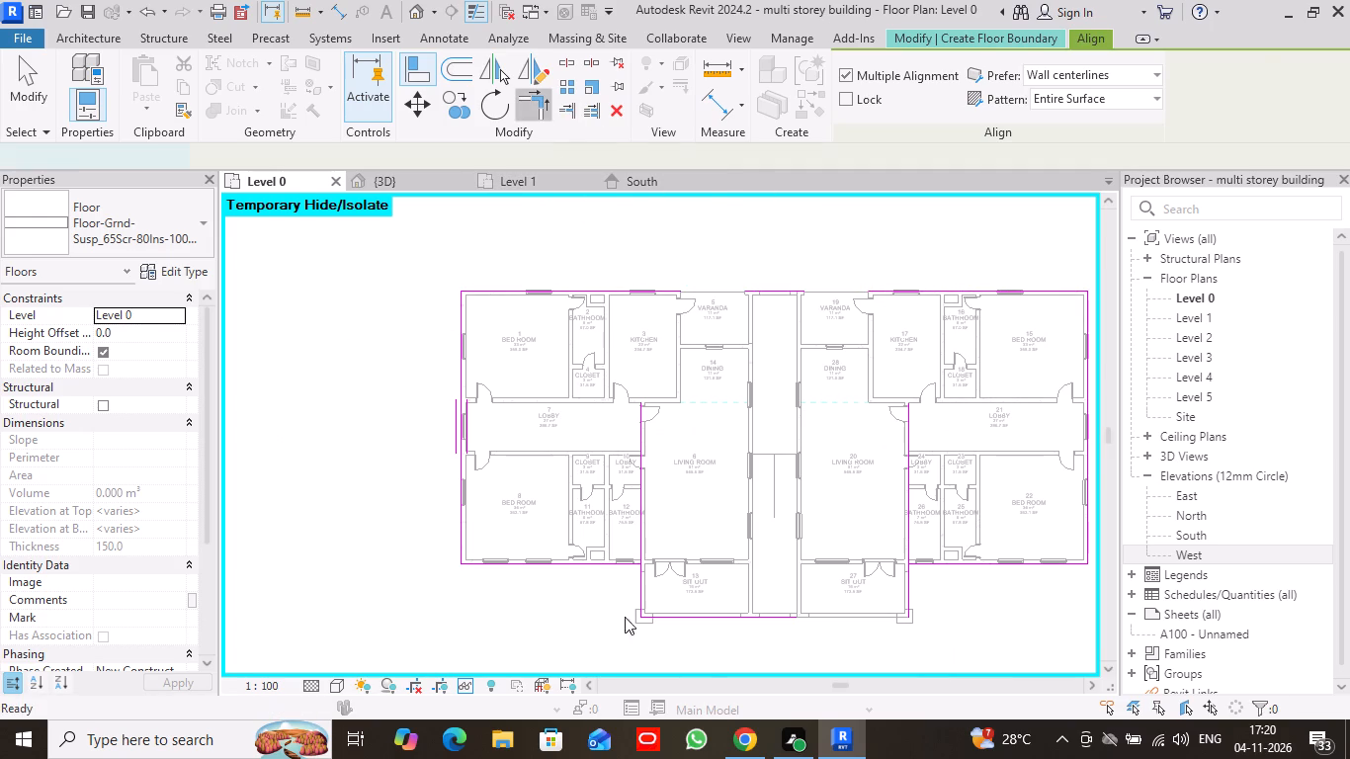
pyautogui.click(598, 562)
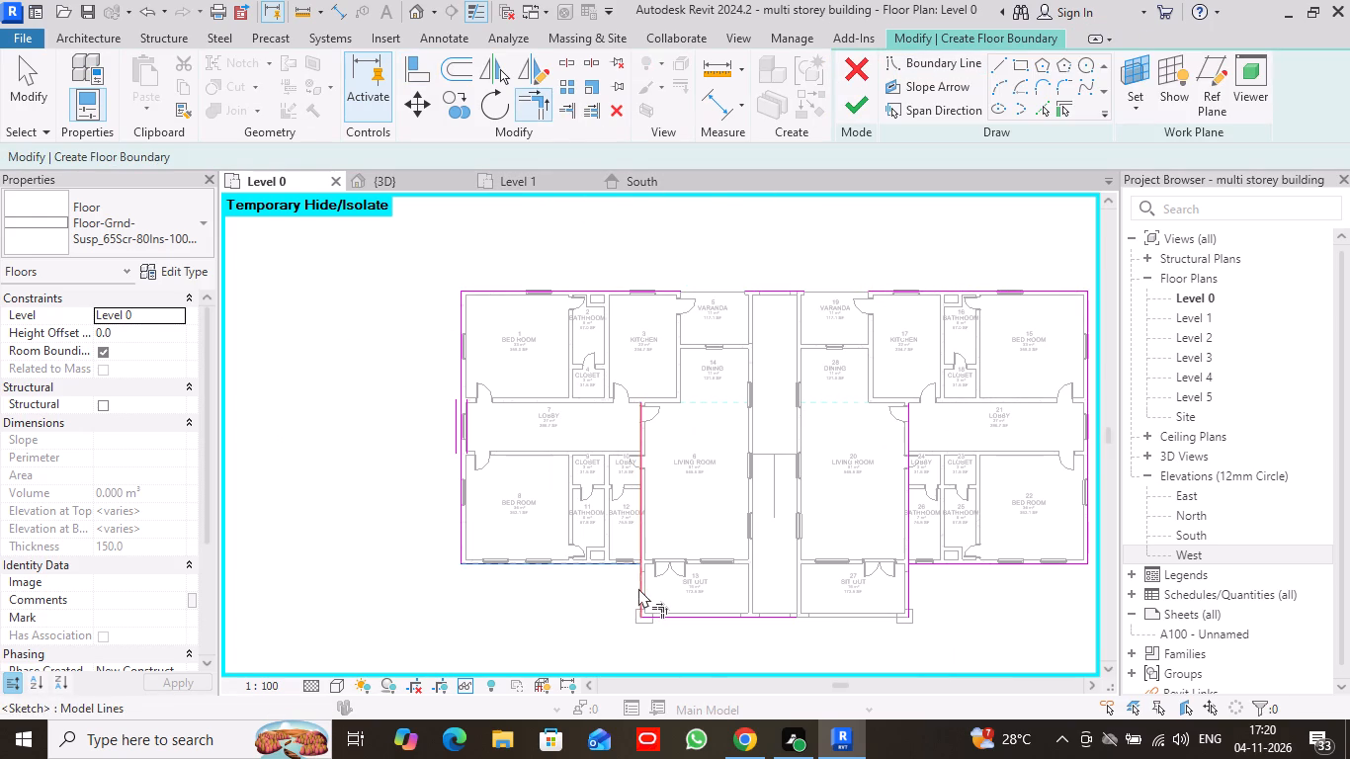
pyautogui.click(638, 588)
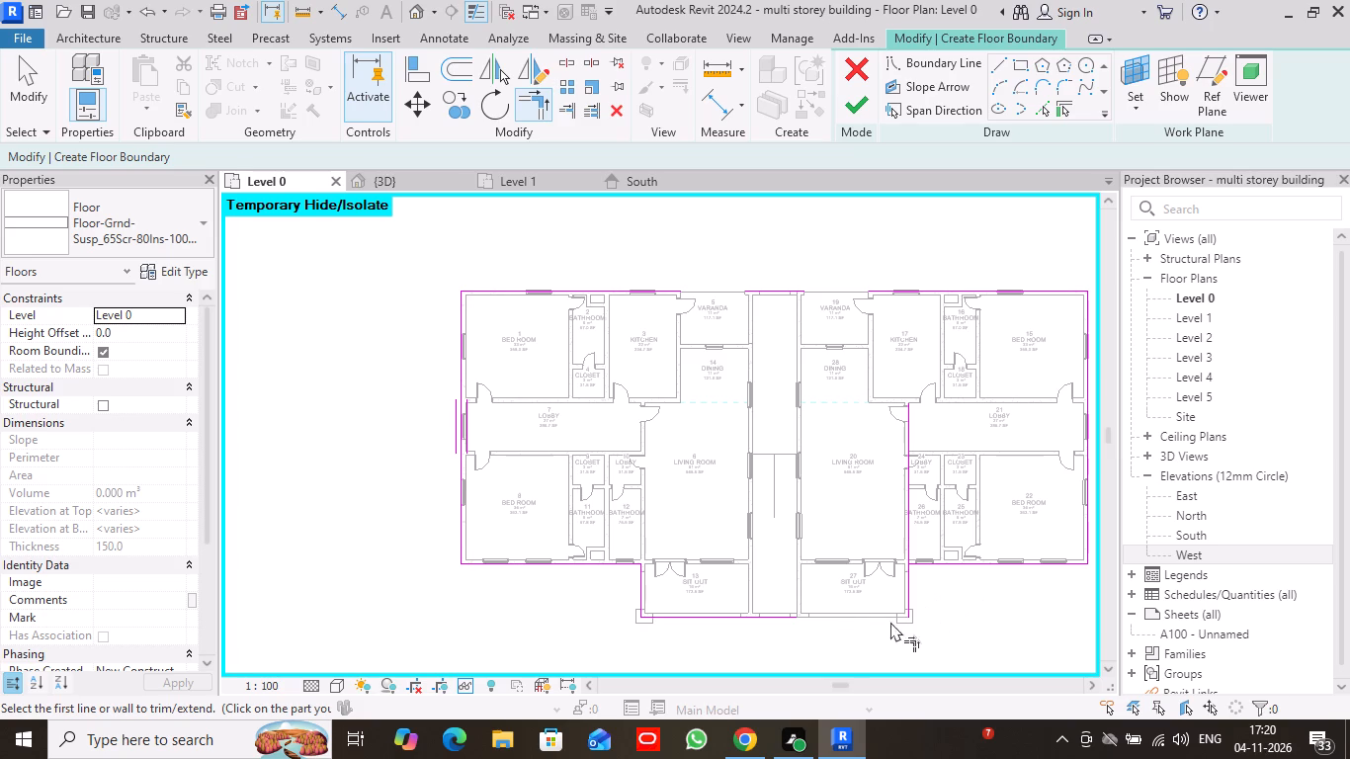
pyautogui.click(907, 590)
pyautogui.click(945, 565)
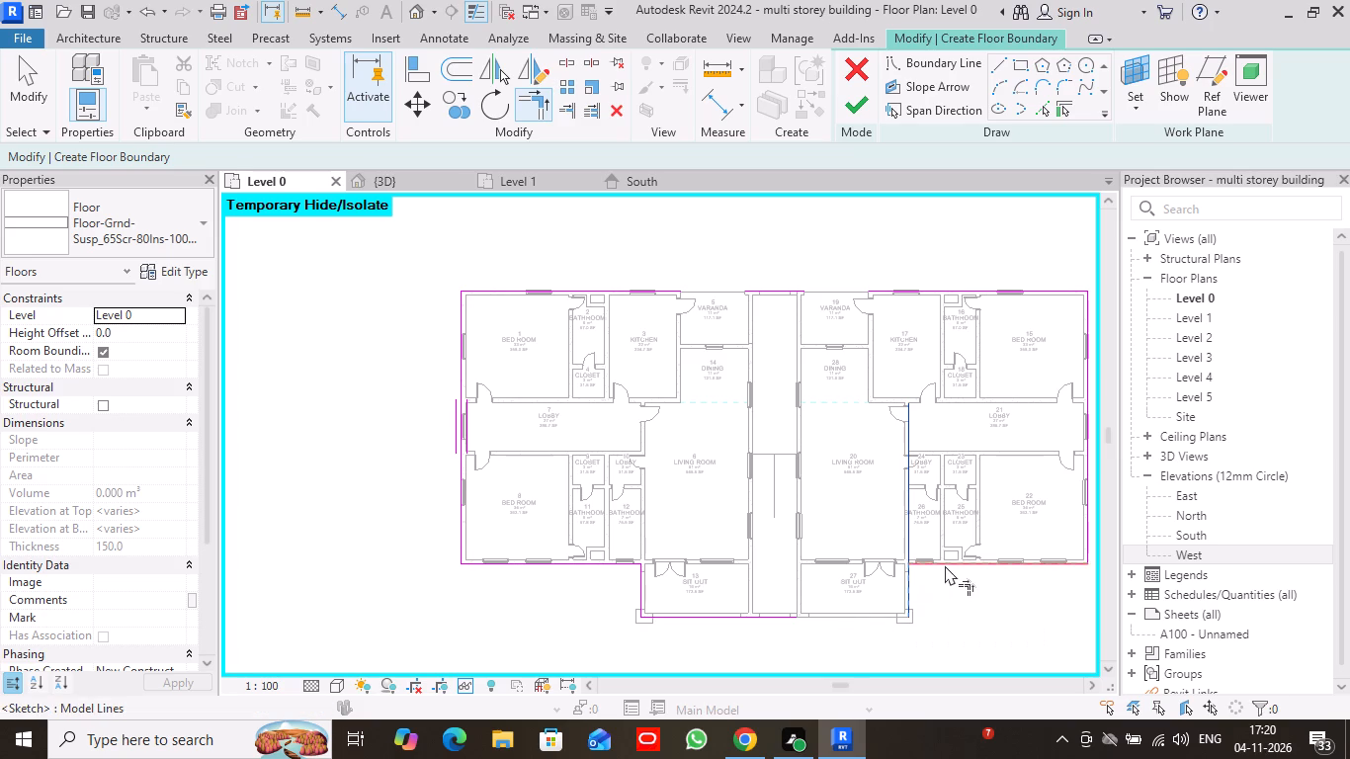
pyautogui.click(747, 614)
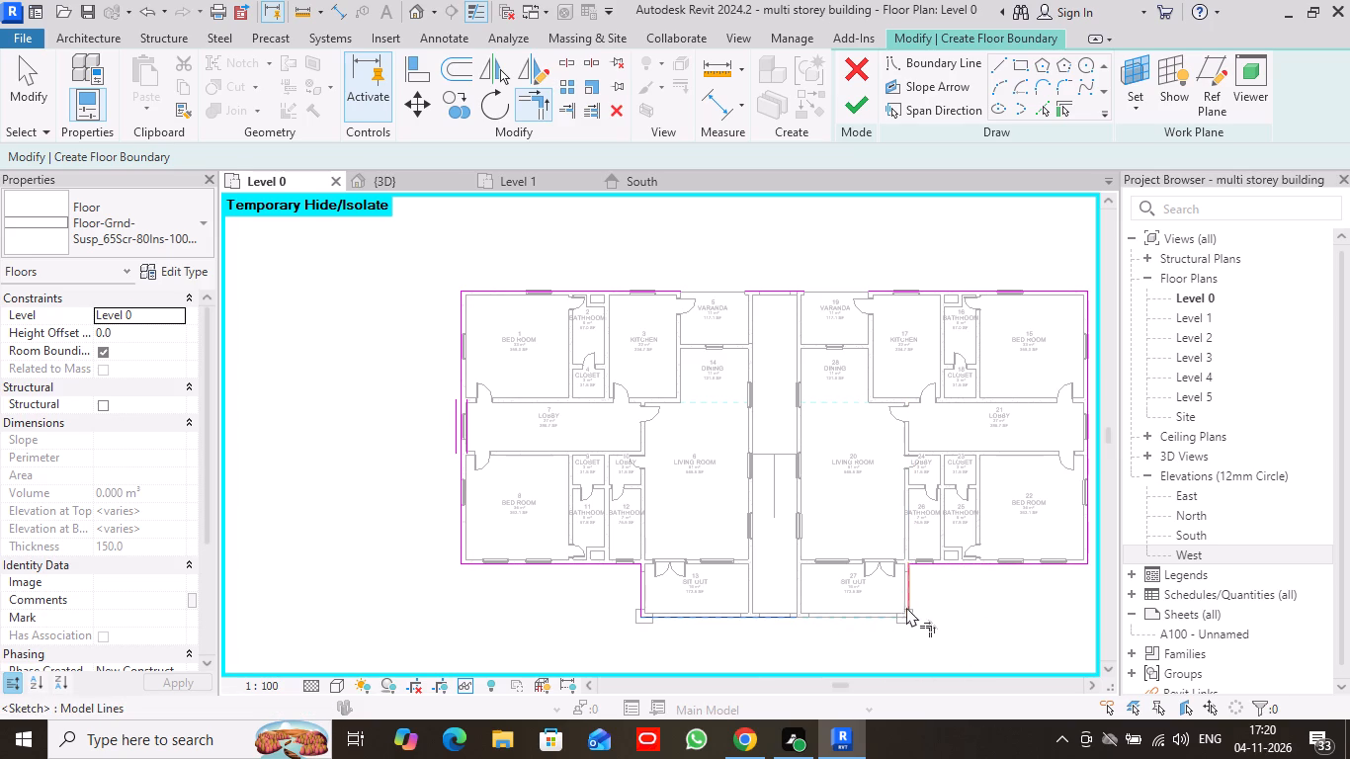
pyautogui.click(908, 607)
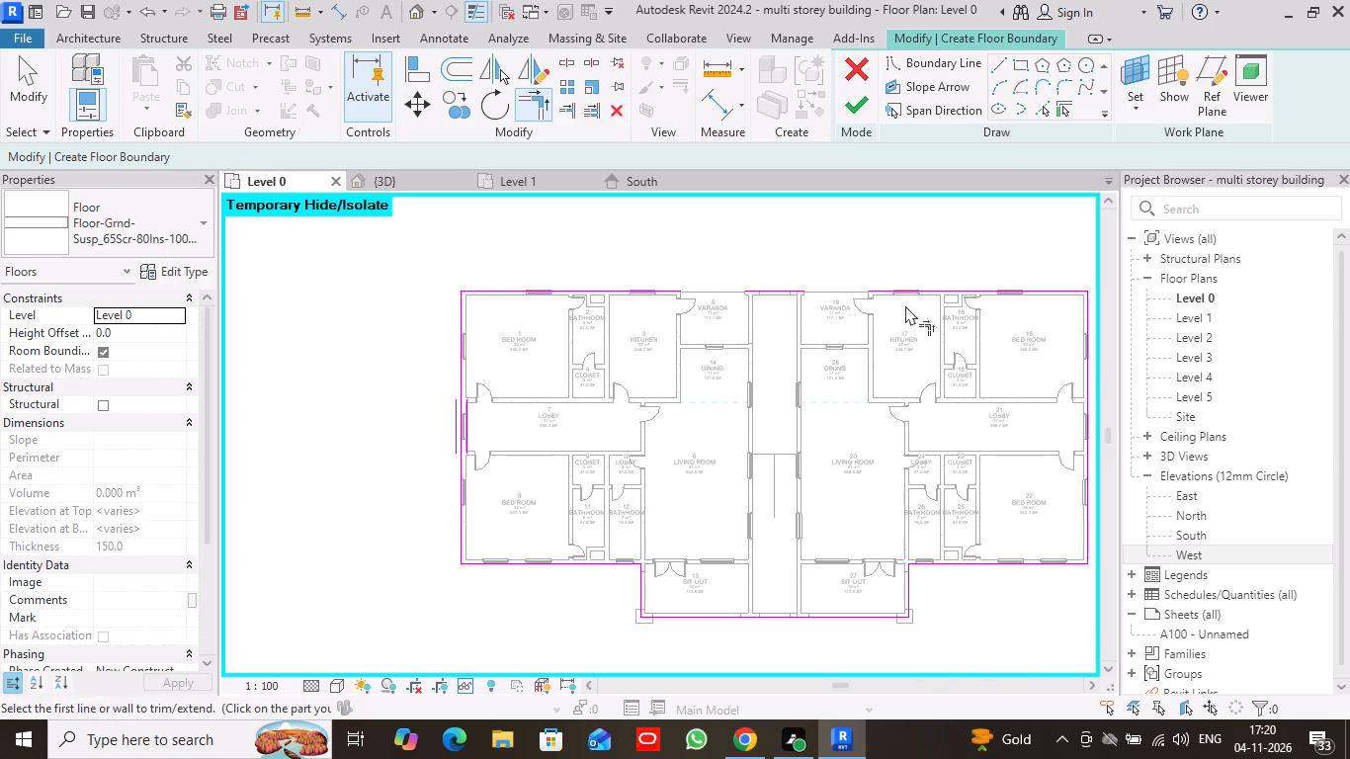
# Join the three rear boundary segments across both varandas into a continuous line using Trim/Extend to Corner.
pyautogui.click(929, 290)
pyautogui.click(766, 288)
pyautogui.click(633, 288)
pyautogui.click(778, 292)
# Finish the floor boundary sketch to create the 150 mm floor on Level 0, and clear the selection.
pyautogui.scroll(-1, 970, 614)
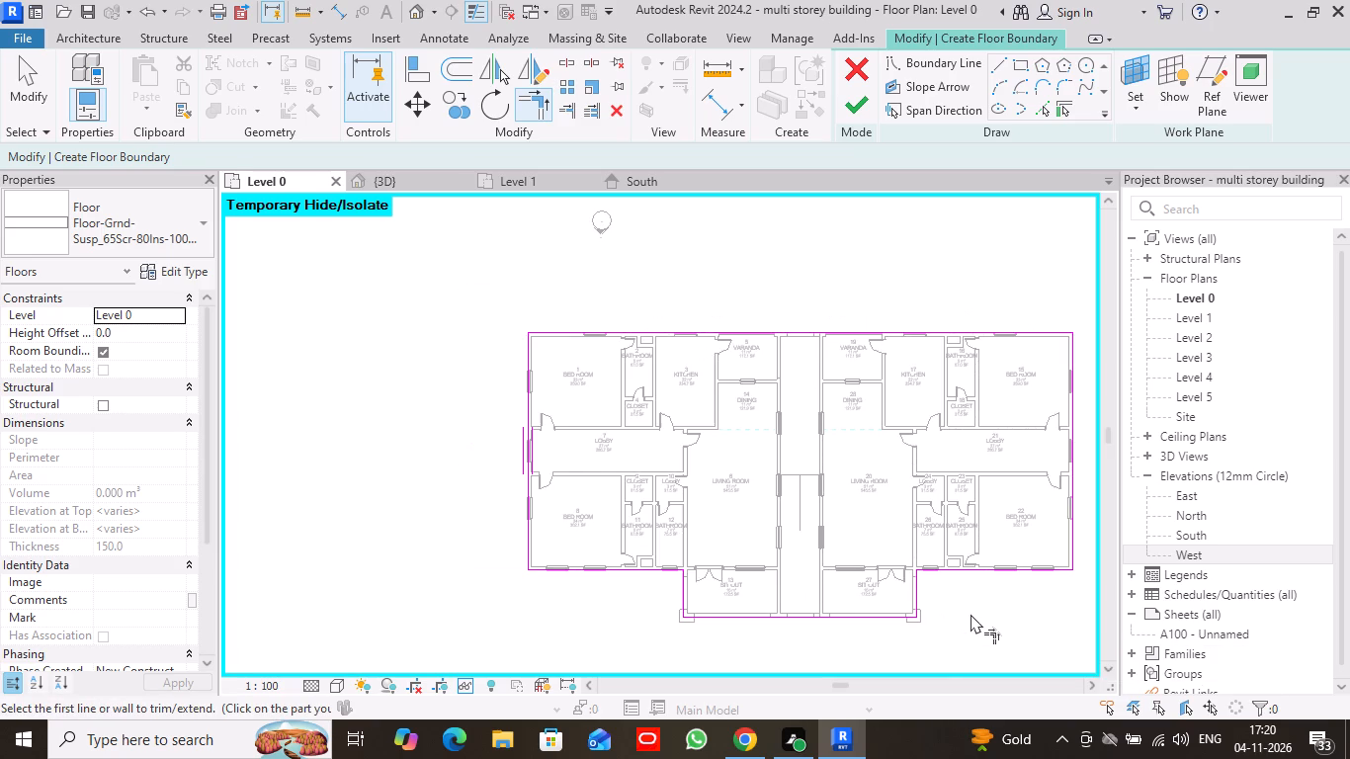
pyautogui.click(857, 106)
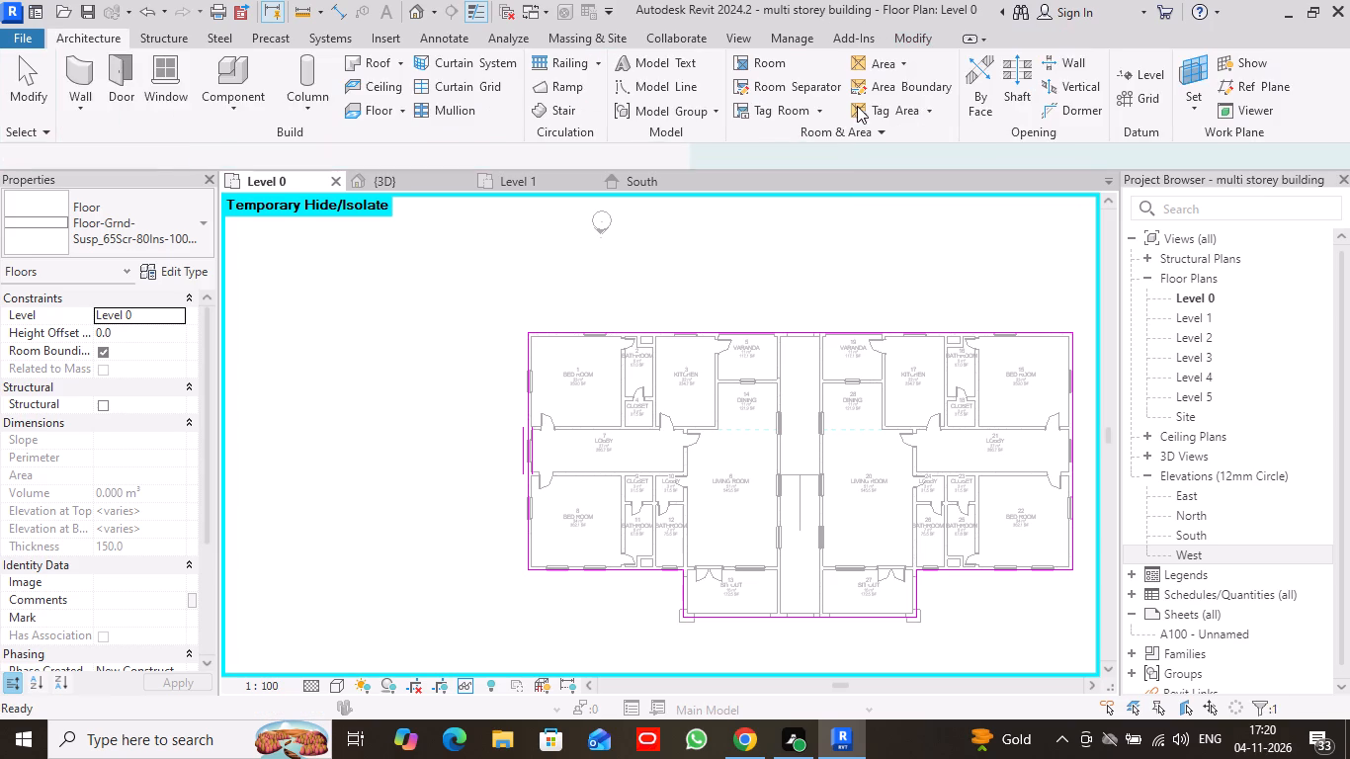
pyautogui.moveTo(825, 269); pyautogui.dragTo(824, 269, button='middle')
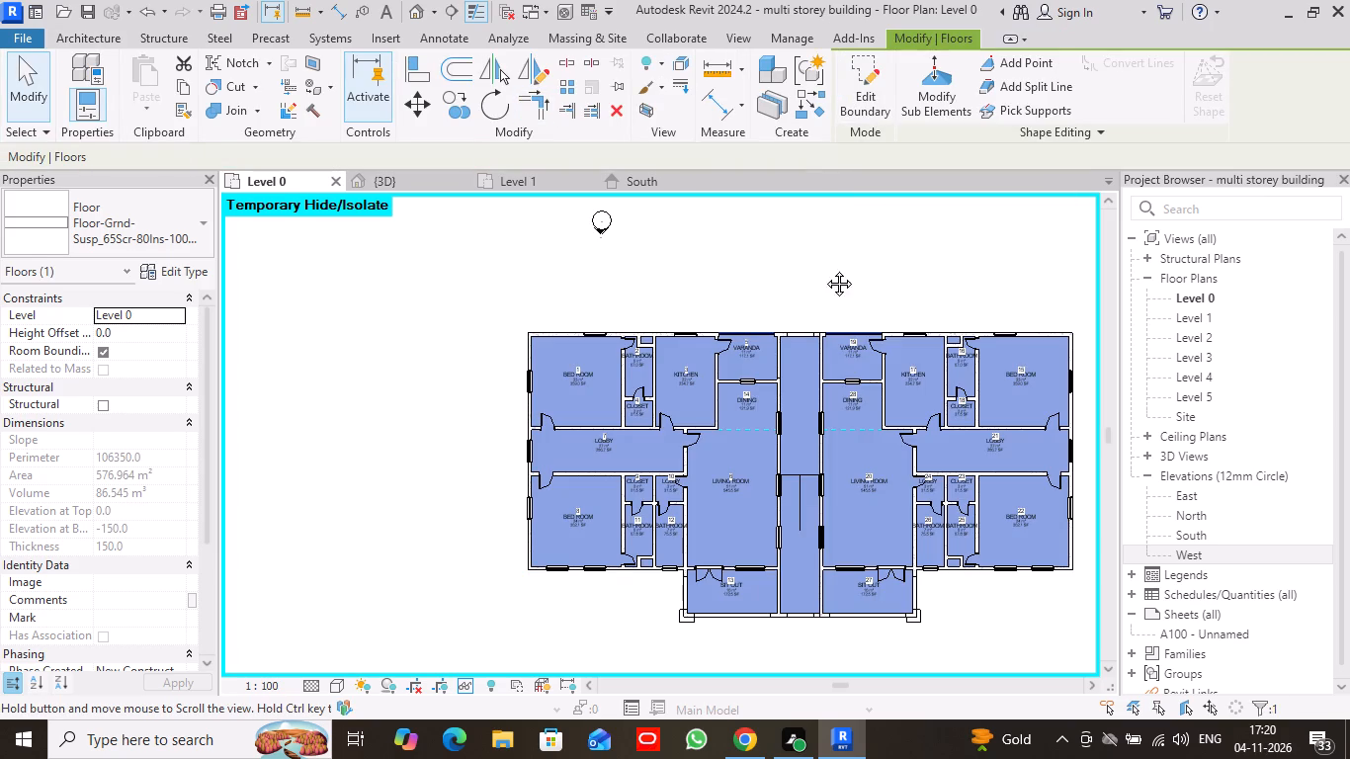
pyautogui.moveTo(824, 269); pyautogui.dragTo(722, 240, button='middle')
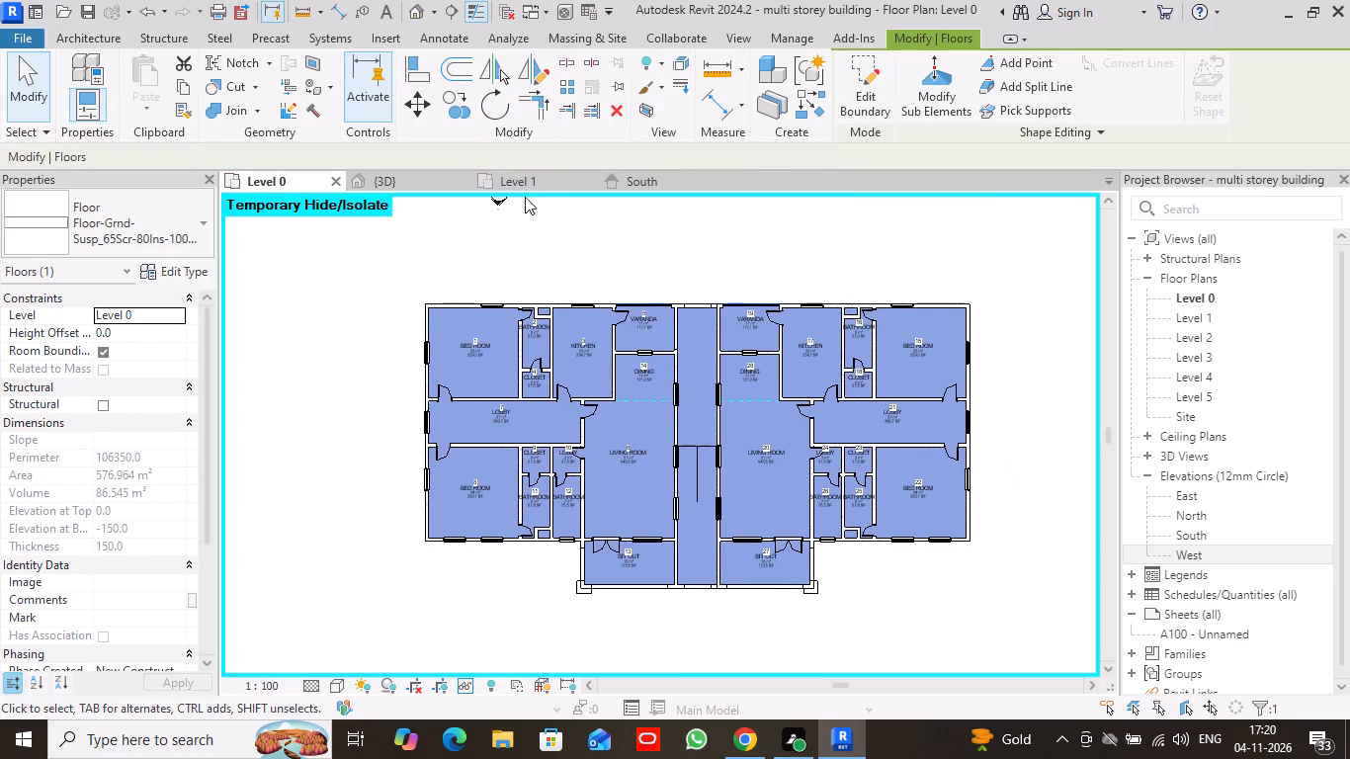
pyautogui.click(36, 132)
pyautogui.click(287, 390)
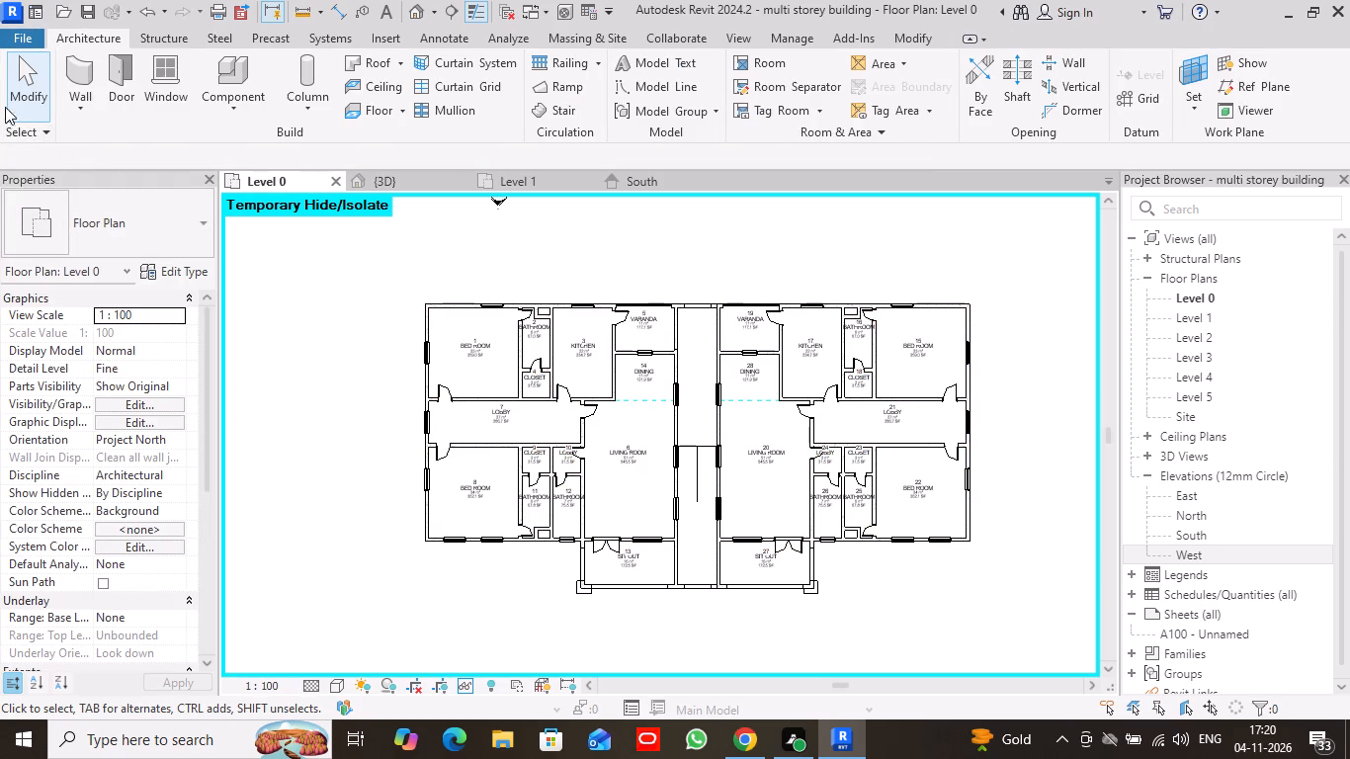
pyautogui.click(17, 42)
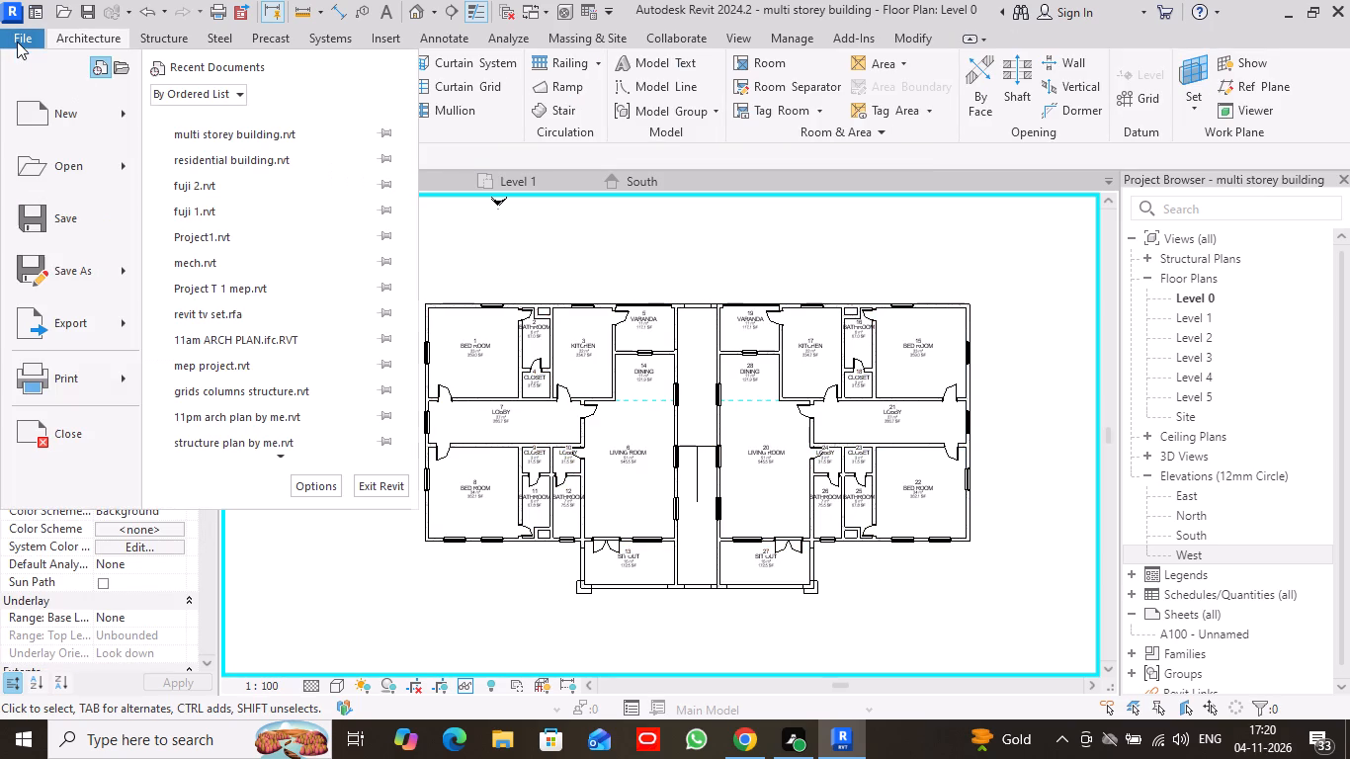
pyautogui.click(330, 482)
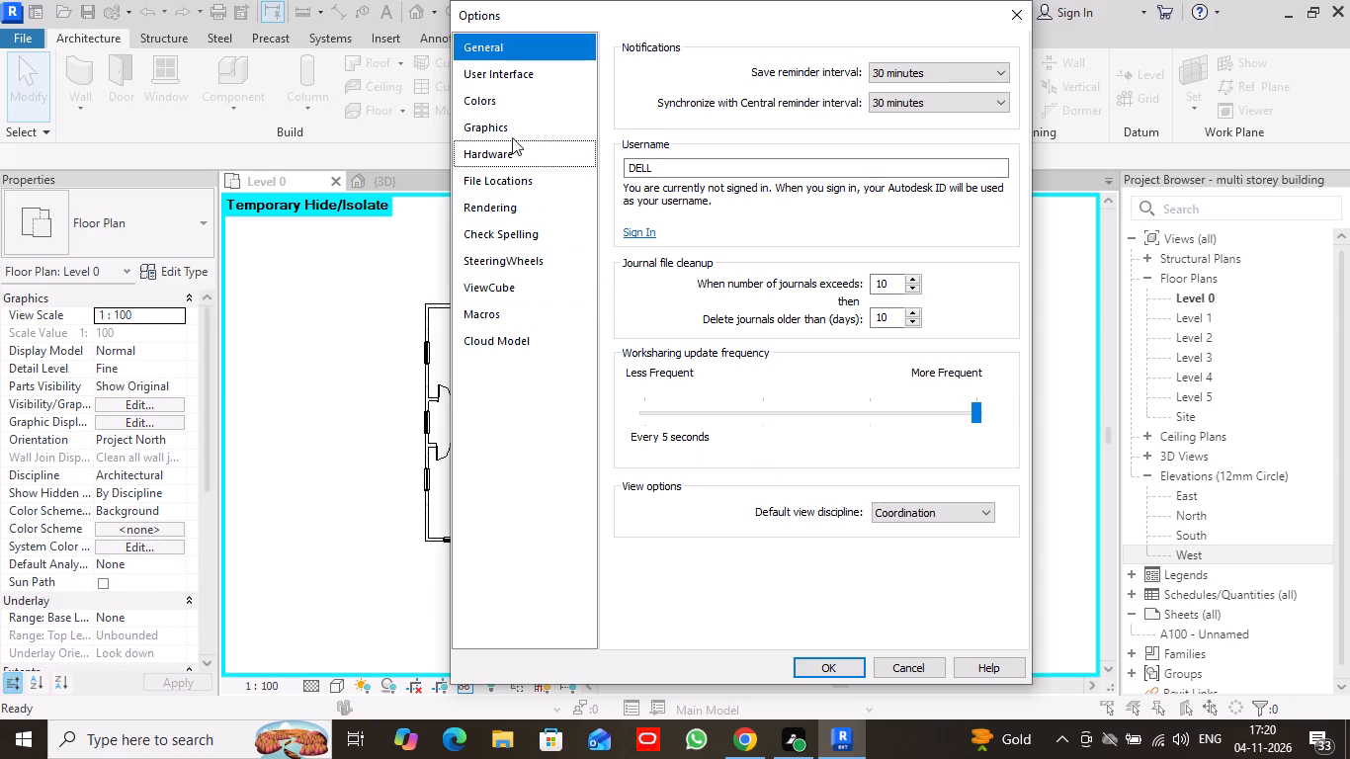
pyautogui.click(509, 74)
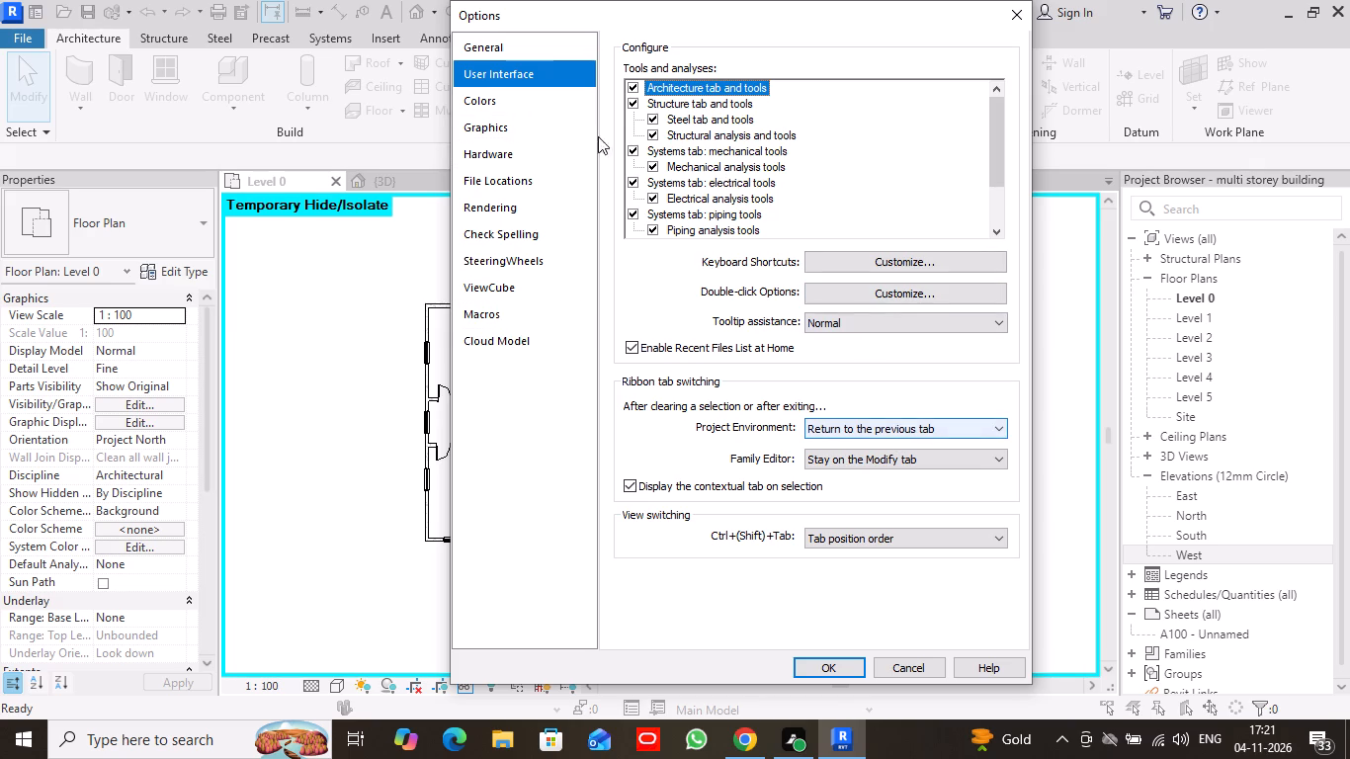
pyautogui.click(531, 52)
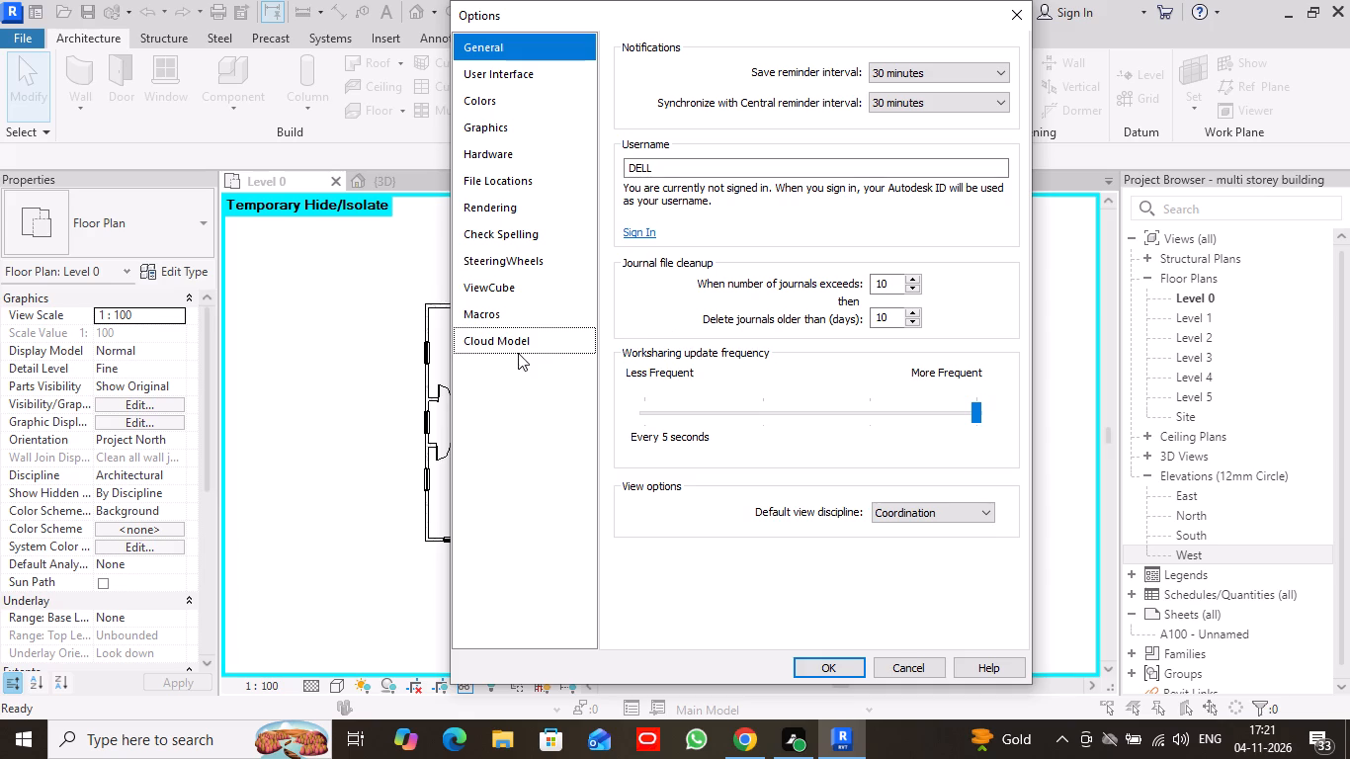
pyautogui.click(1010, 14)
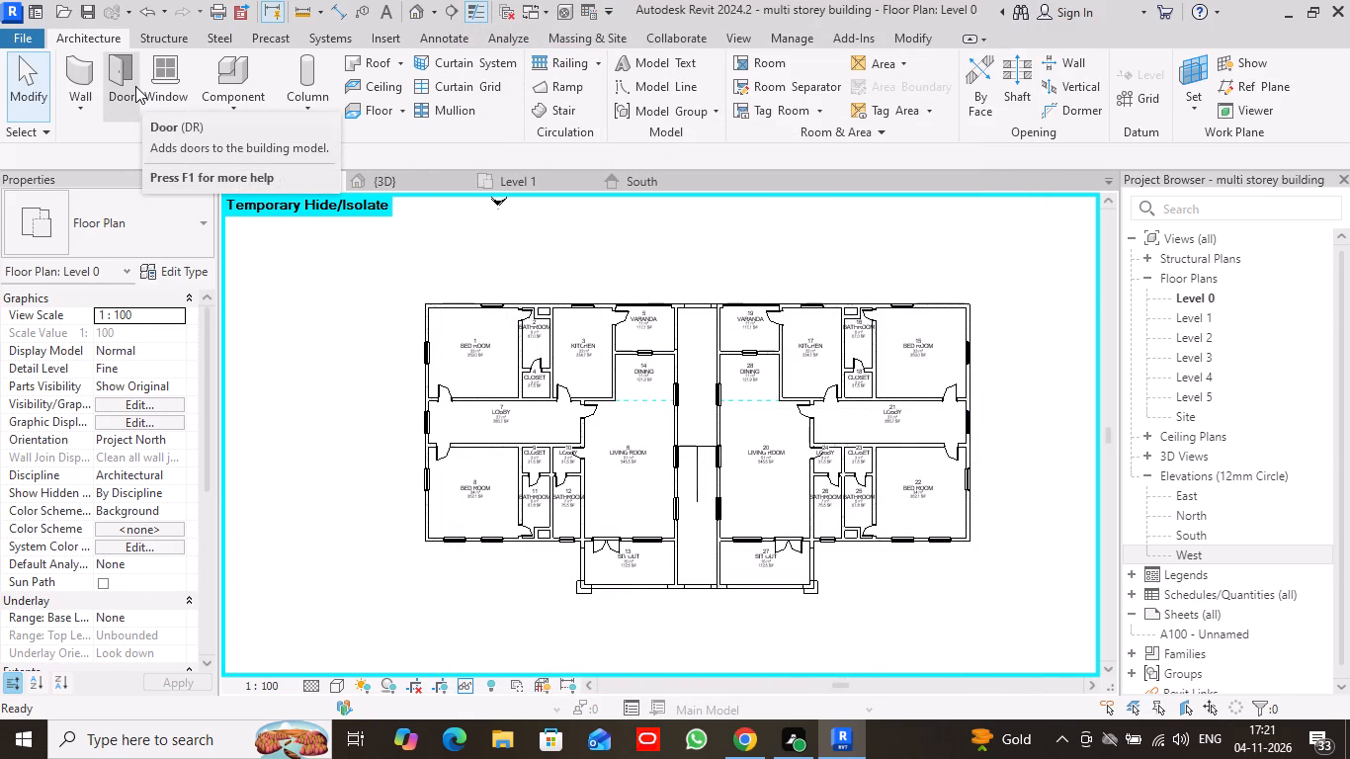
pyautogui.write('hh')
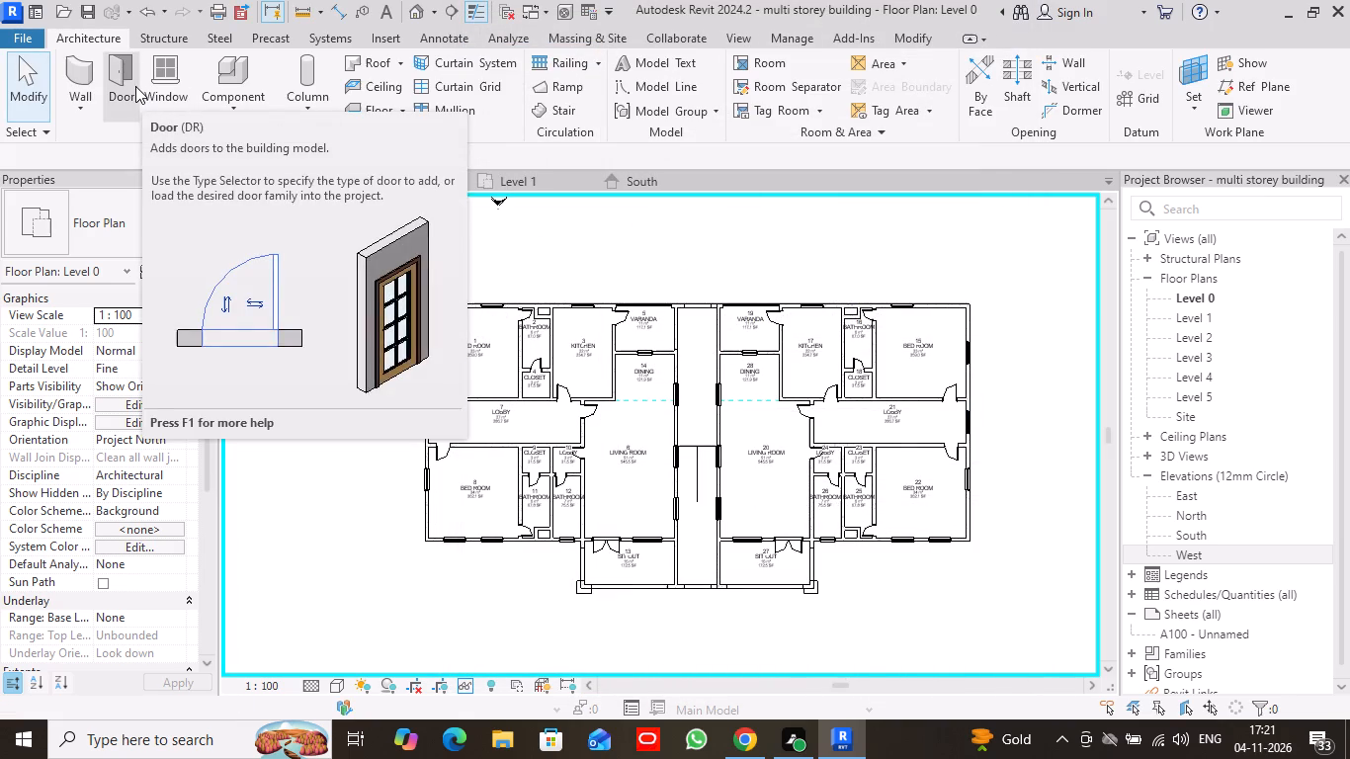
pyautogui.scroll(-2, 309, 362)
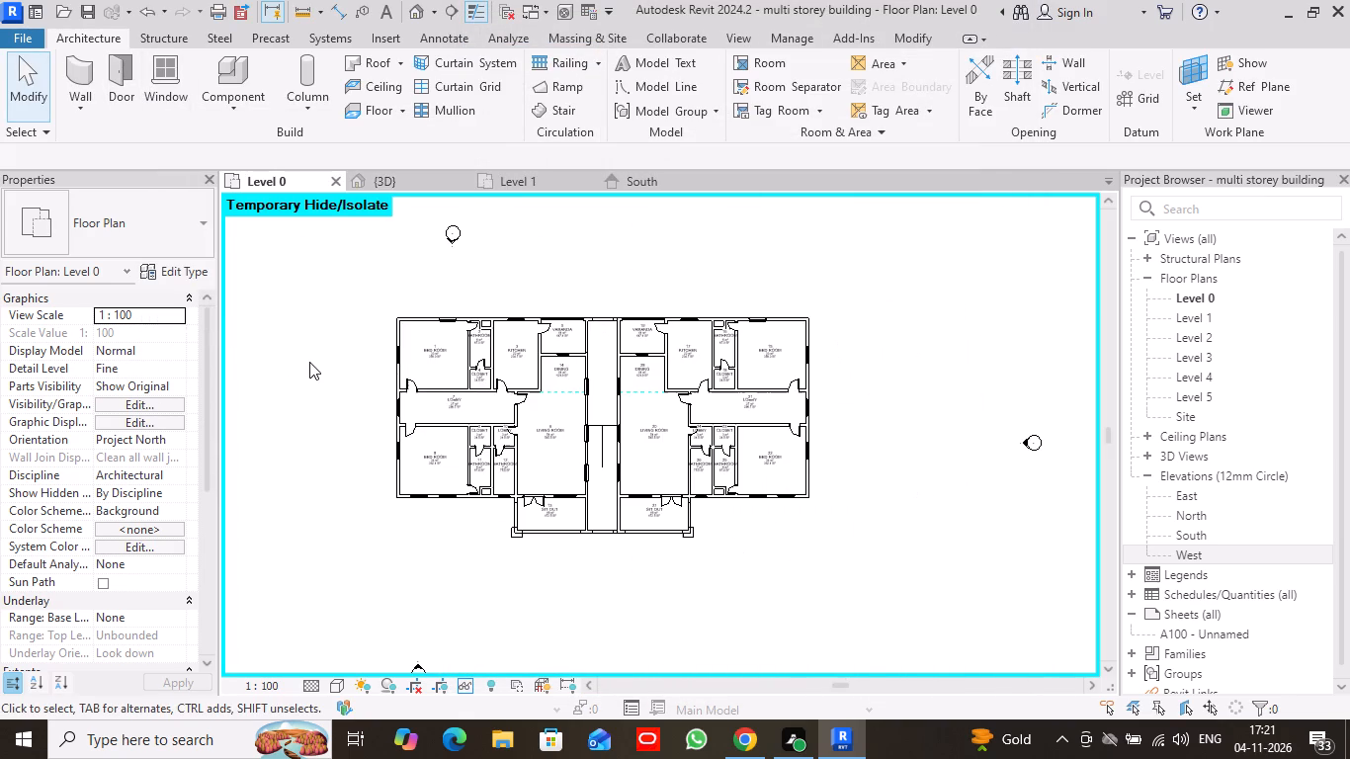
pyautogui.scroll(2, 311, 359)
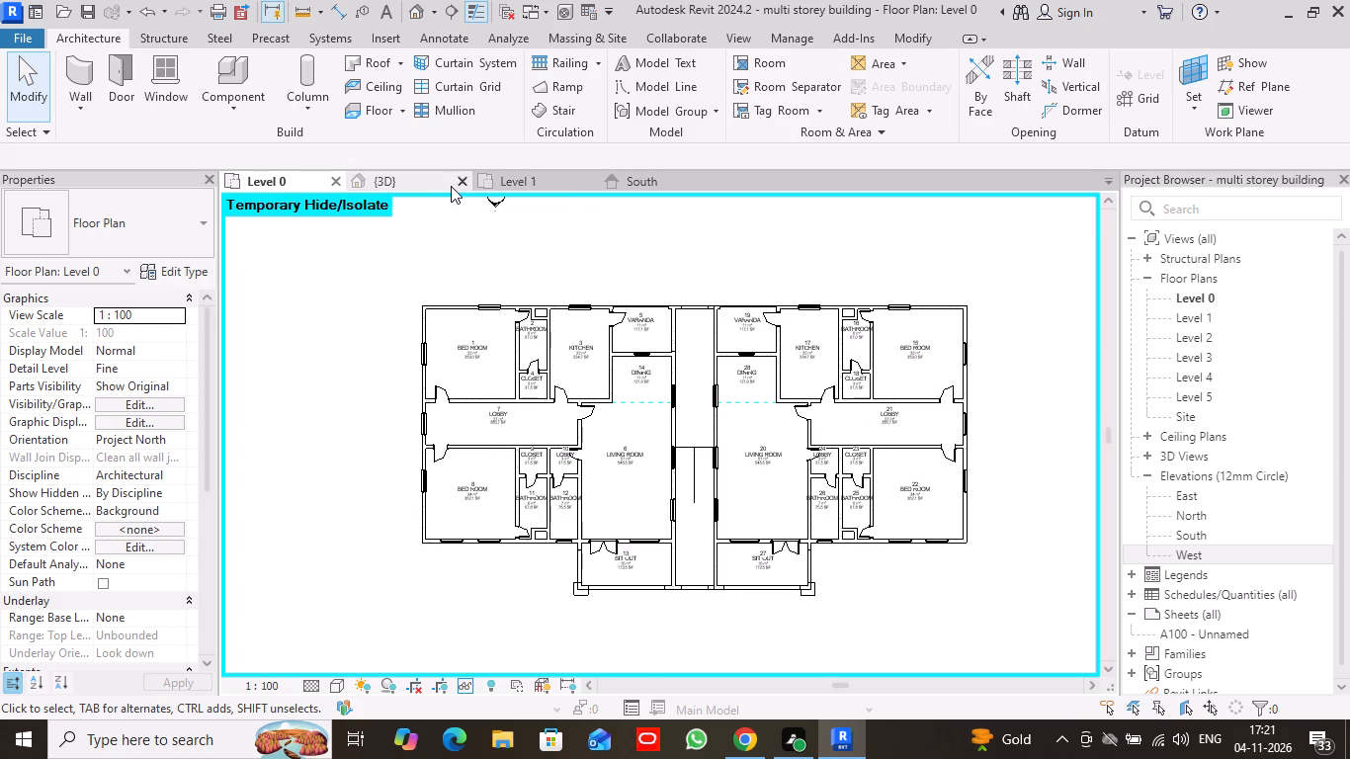
# Open the 3D view, tilt it to an angled view of the building, and set its visual style to Shaded.
pyautogui.click(445, 185)
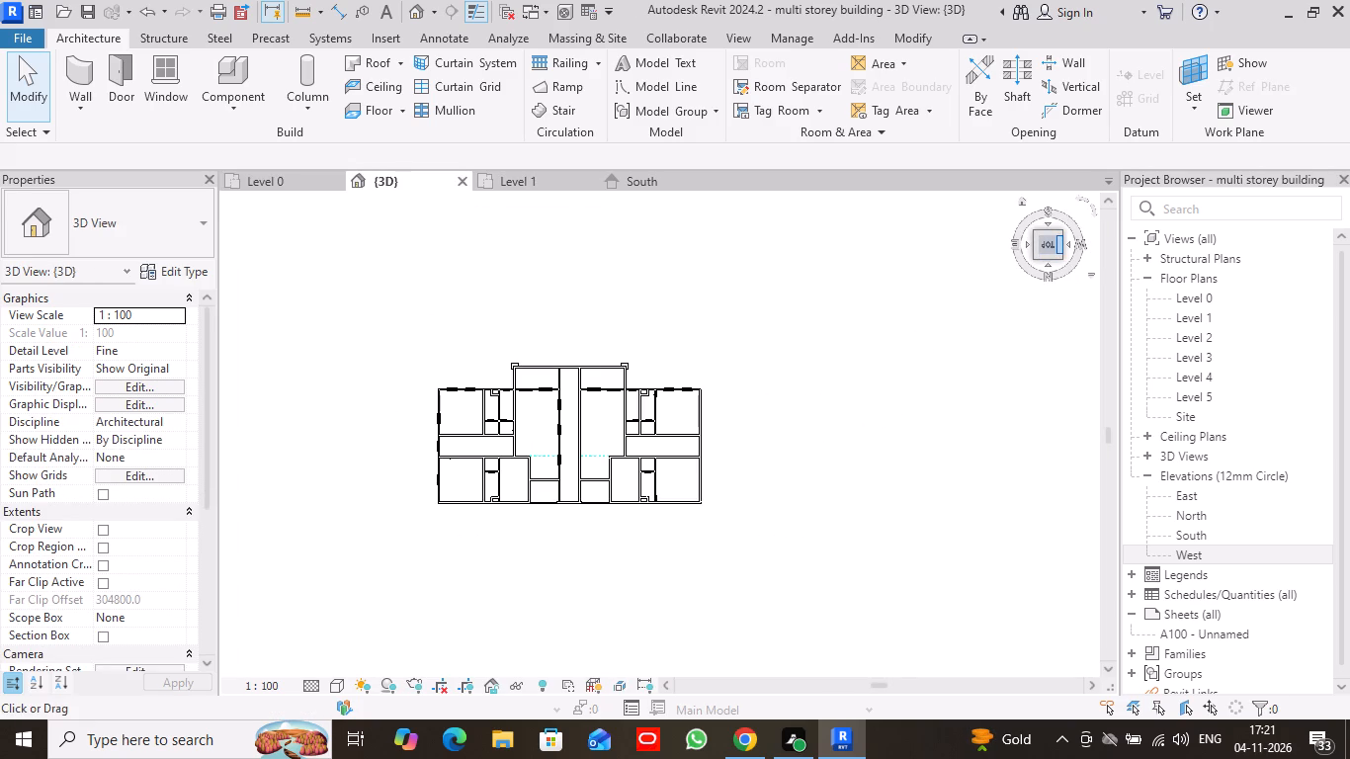
pyautogui.moveTo(1060, 256); pyautogui.dragTo(993, 205)
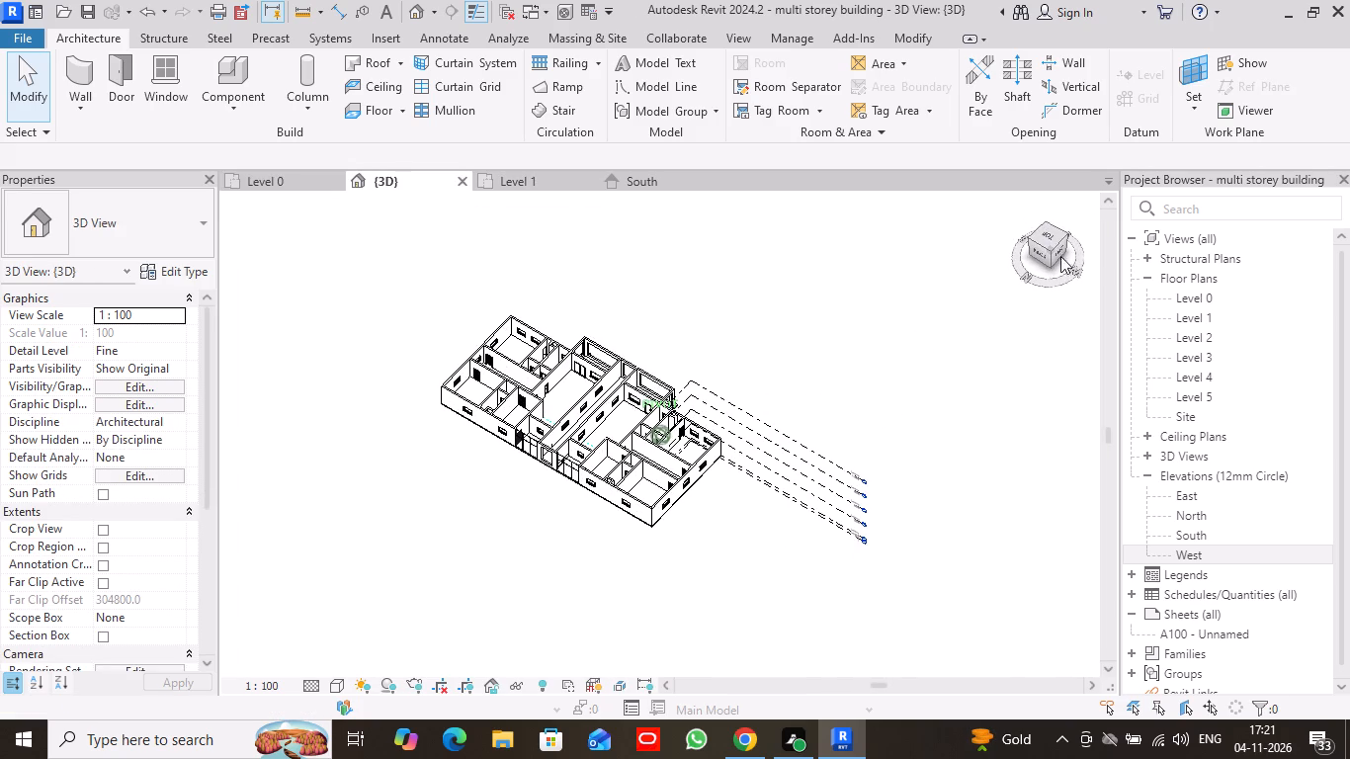
pyautogui.click(327, 679)
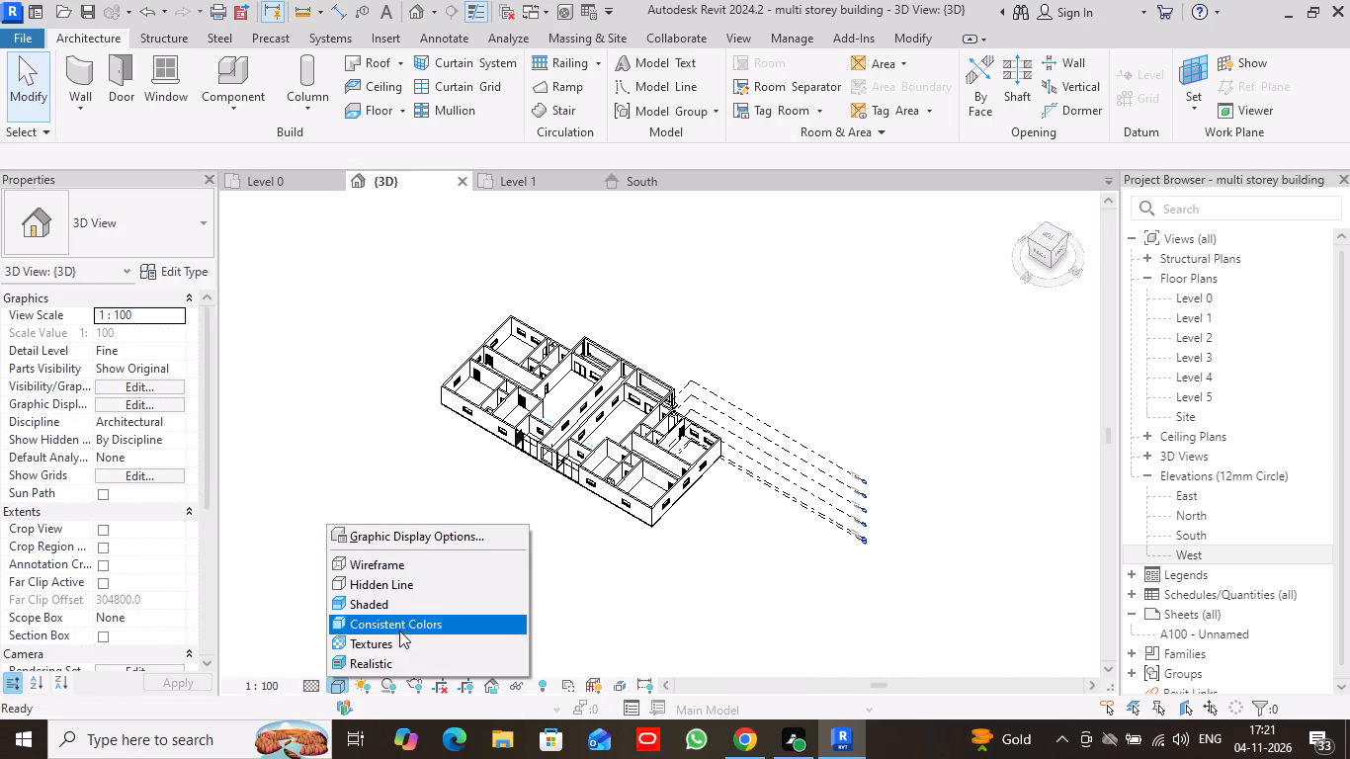
pyautogui.click(409, 600)
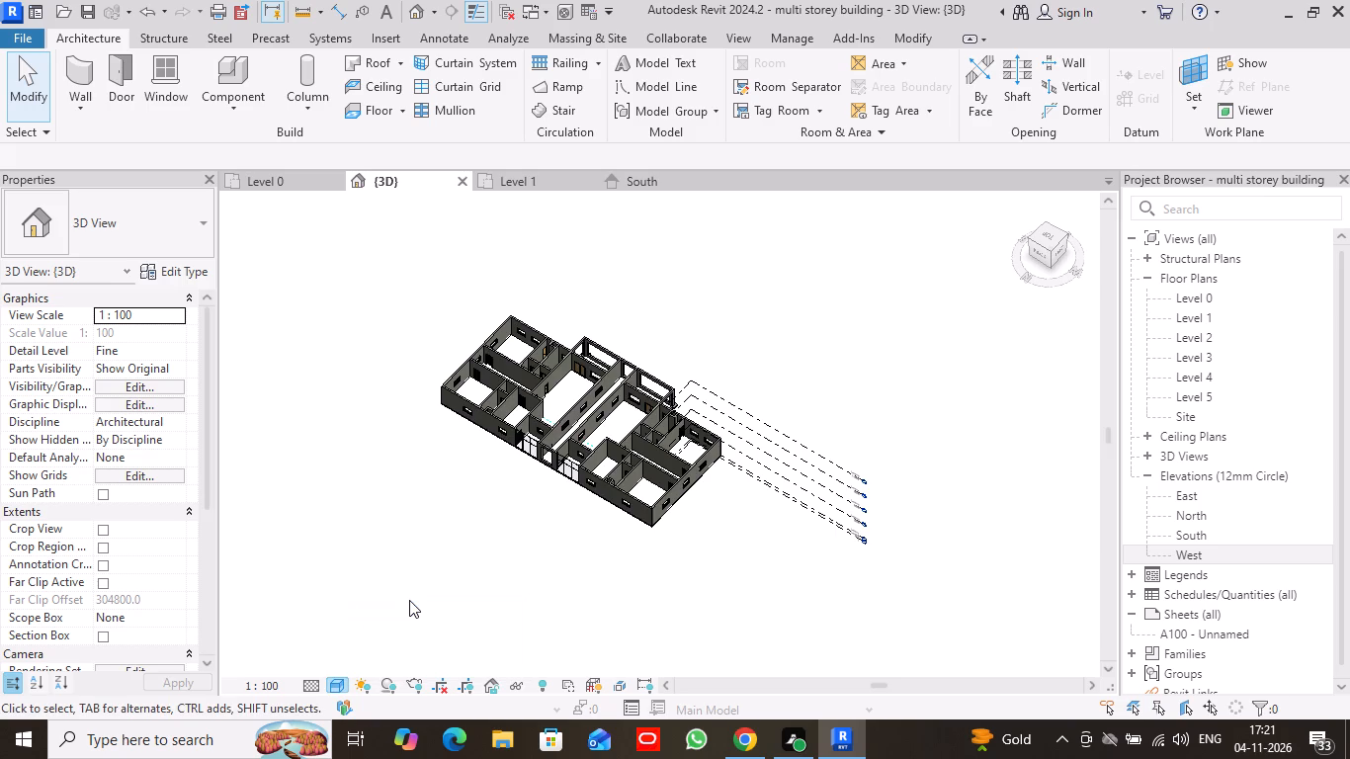
# Examine the new floor across both apartments and the sit-outs in 3D from above, below and the front.
pyautogui.moveTo(1067, 233); pyautogui.dragTo(1010, 288)
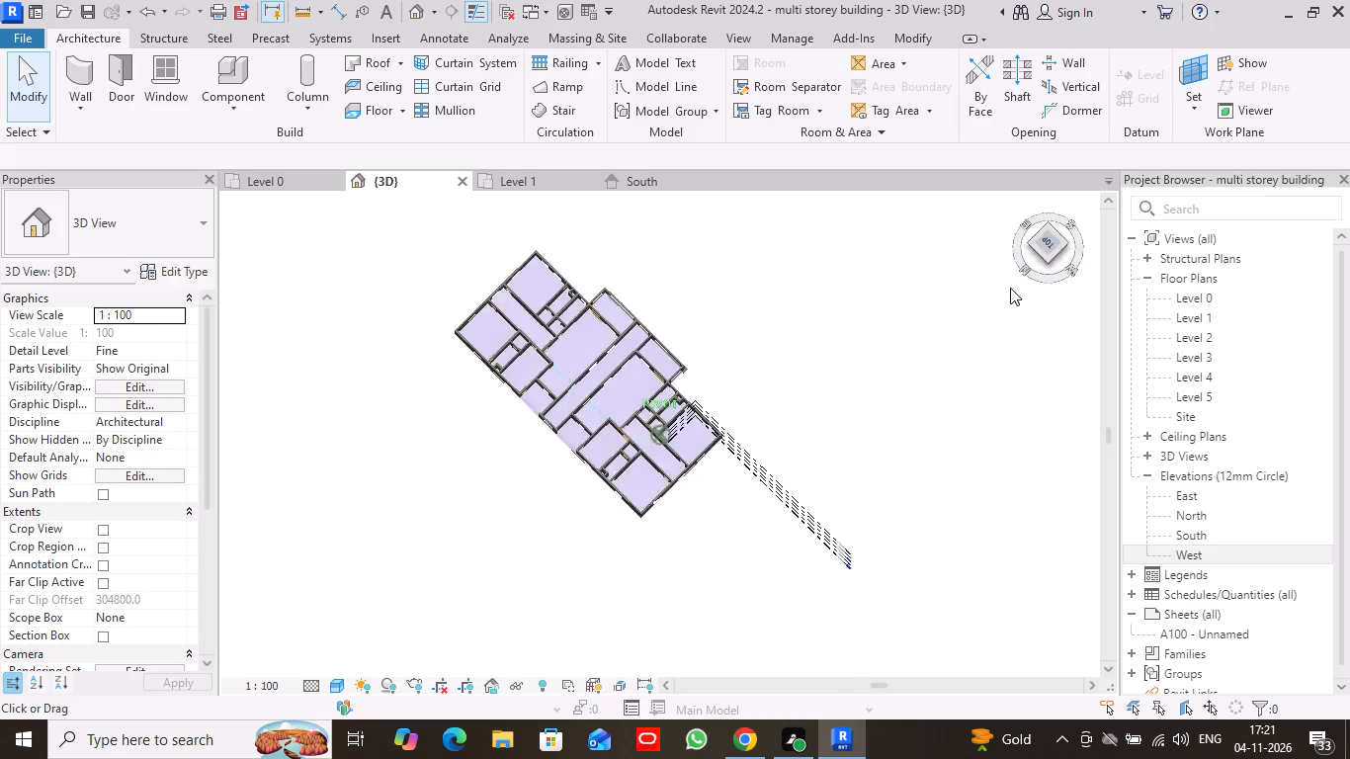
pyautogui.moveTo(1010, 288); pyautogui.dragTo(517, 367)
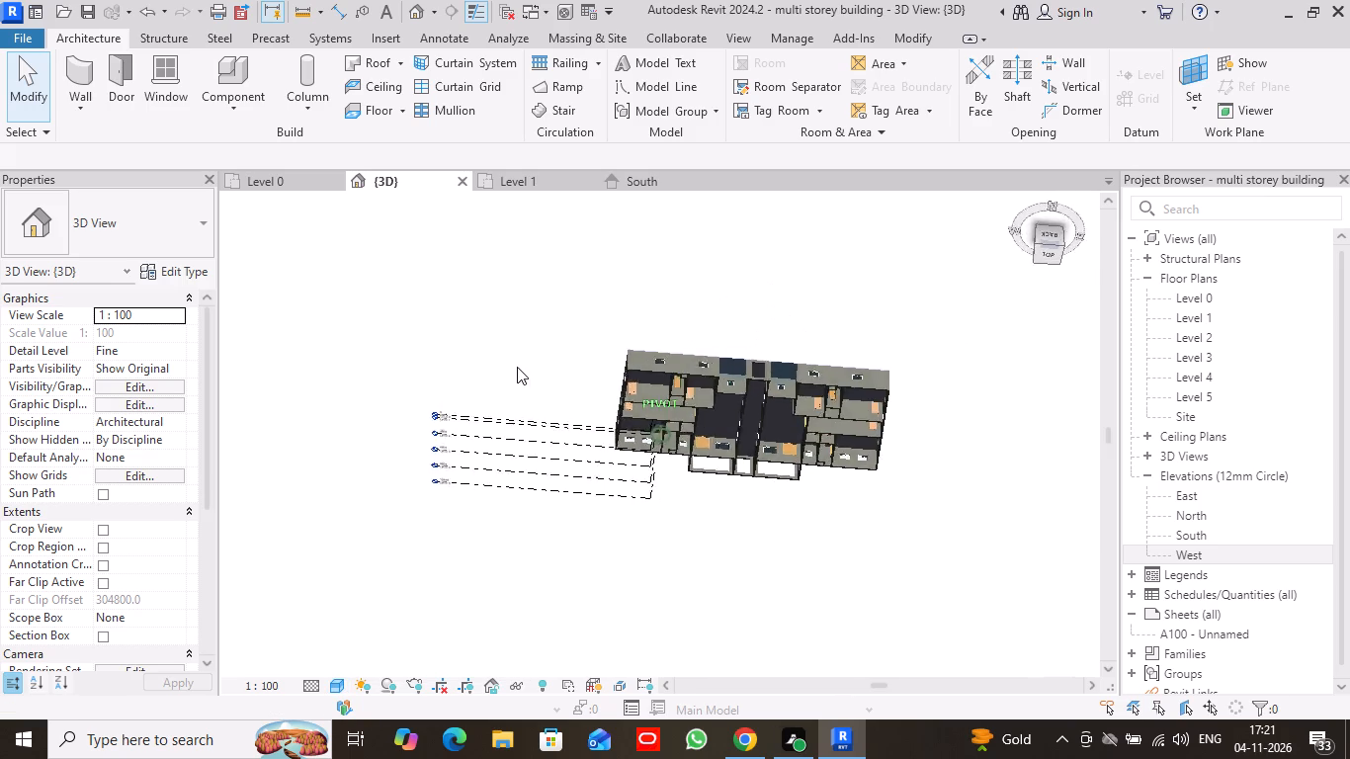
pyautogui.moveTo(517, 367); pyautogui.dragTo(454, 403)
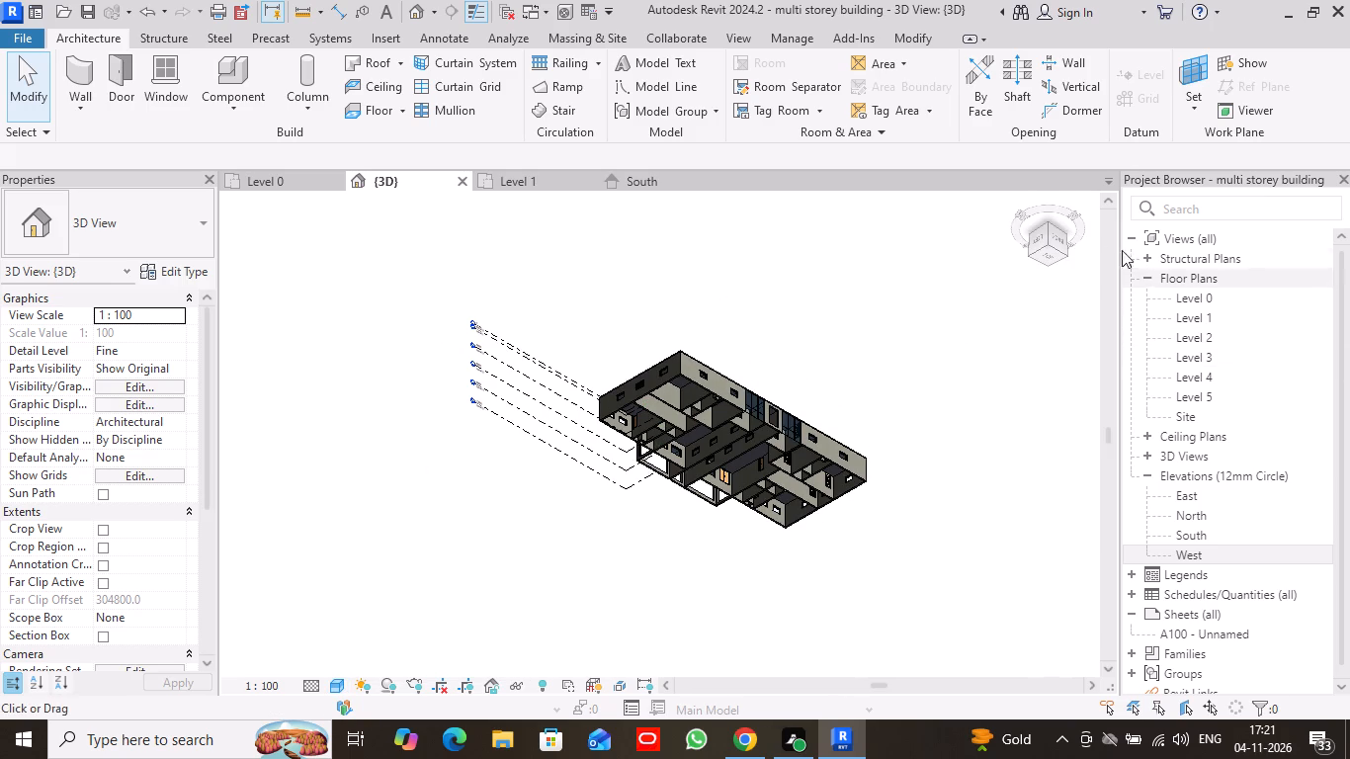
pyautogui.click(1054, 258)
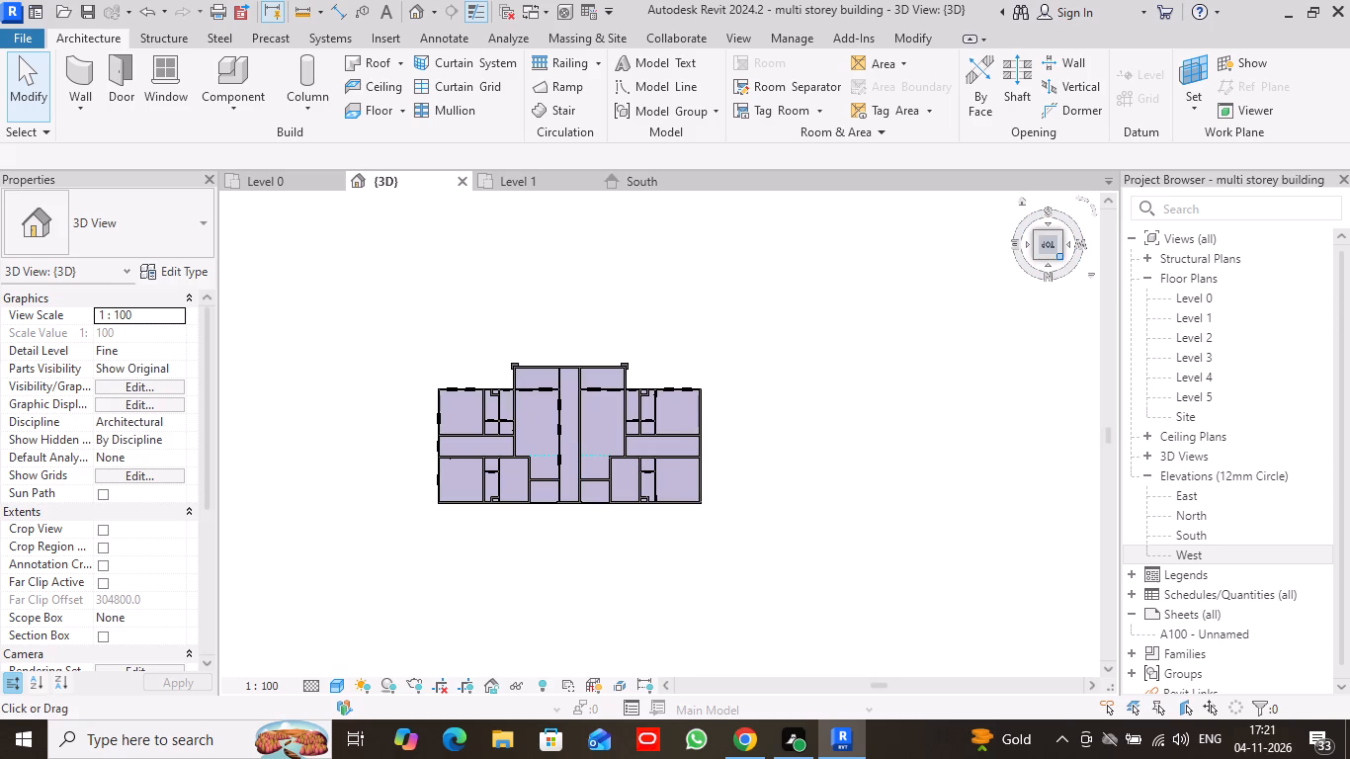
pyautogui.moveTo(1060, 258); pyautogui.dragTo(870, 240)
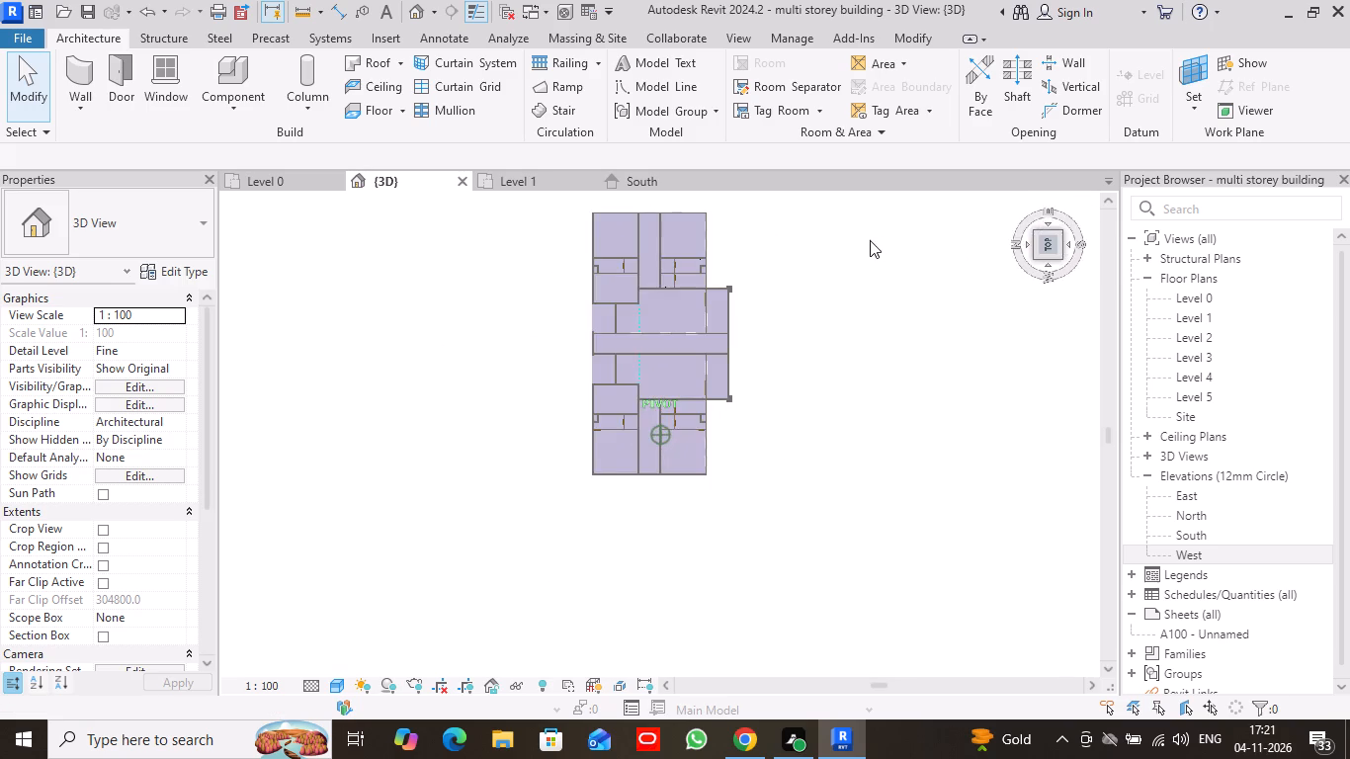
pyautogui.moveTo(870, 240); pyautogui.dragTo(647, 671)
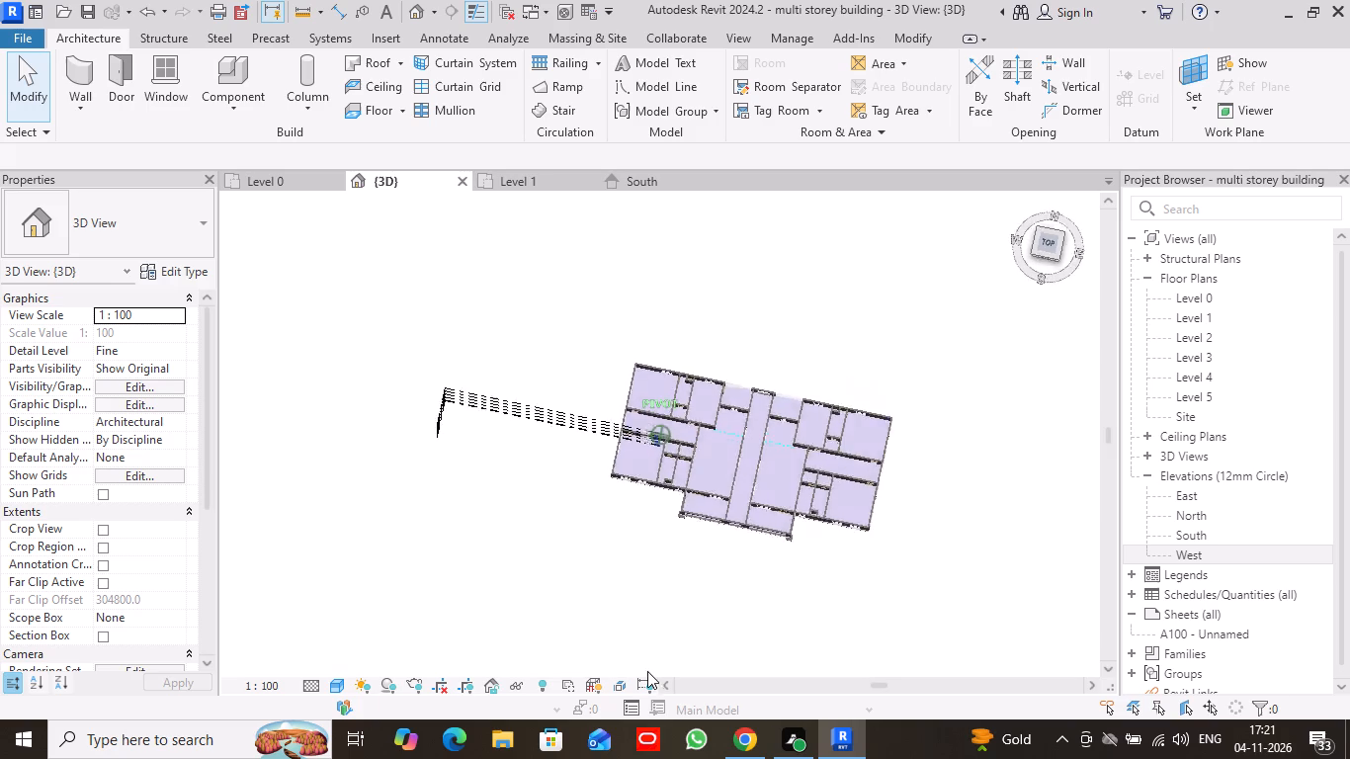
pyautogui.moveTo(647, 671); pyautogui.dragTo(635, 657)
pyautogui.scroll(4, 922, 638)
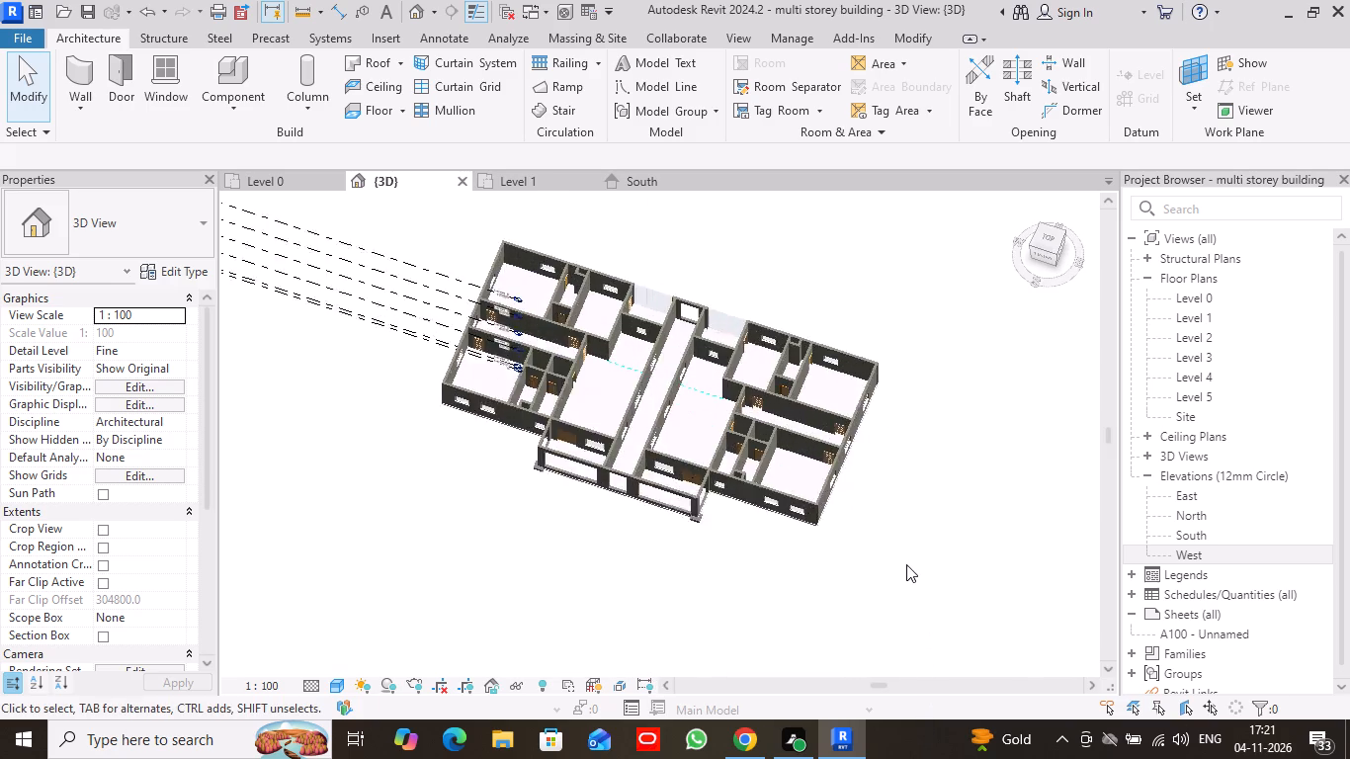
pyautogui.scroll(3, 906, 564)
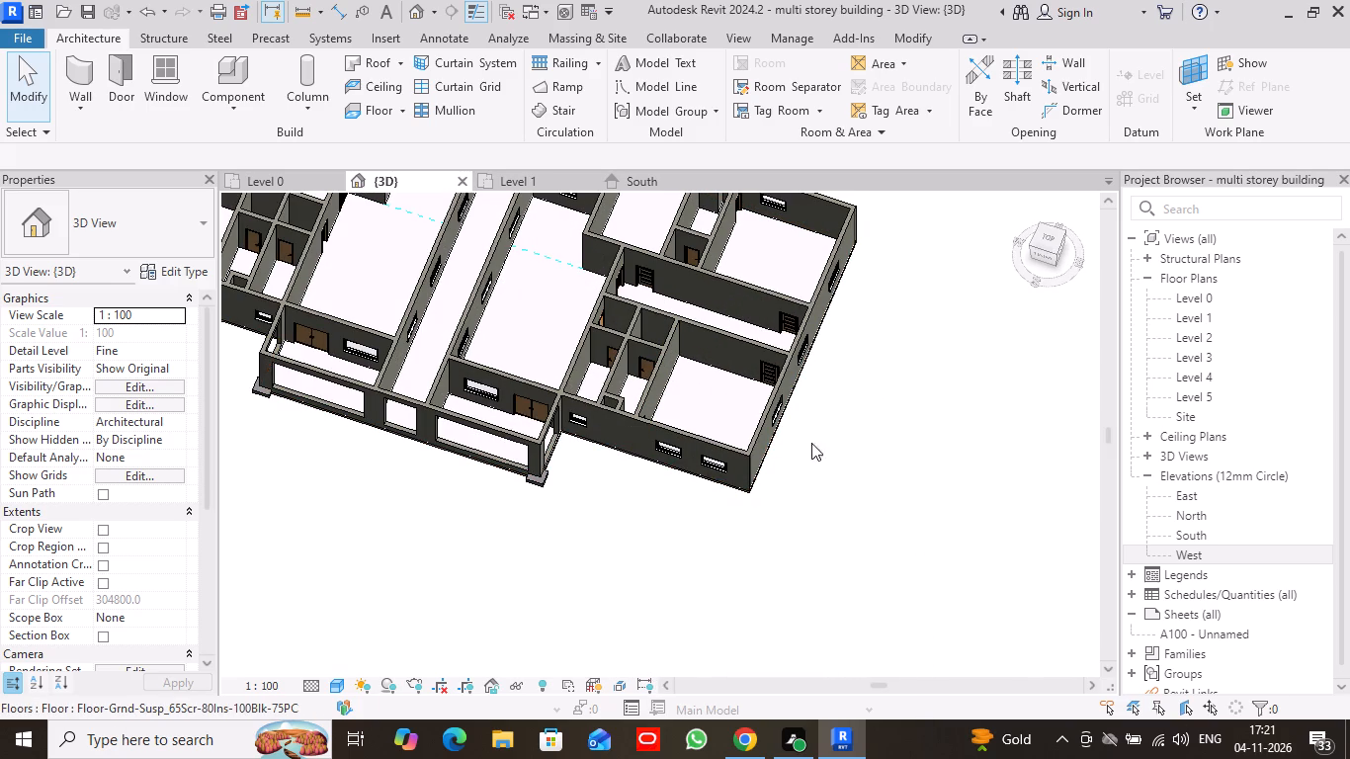
# Inspect the new floor type's layer structure and the material assigned to its structure layer, leaving them as they are.
pyautogui.click(715, 421)
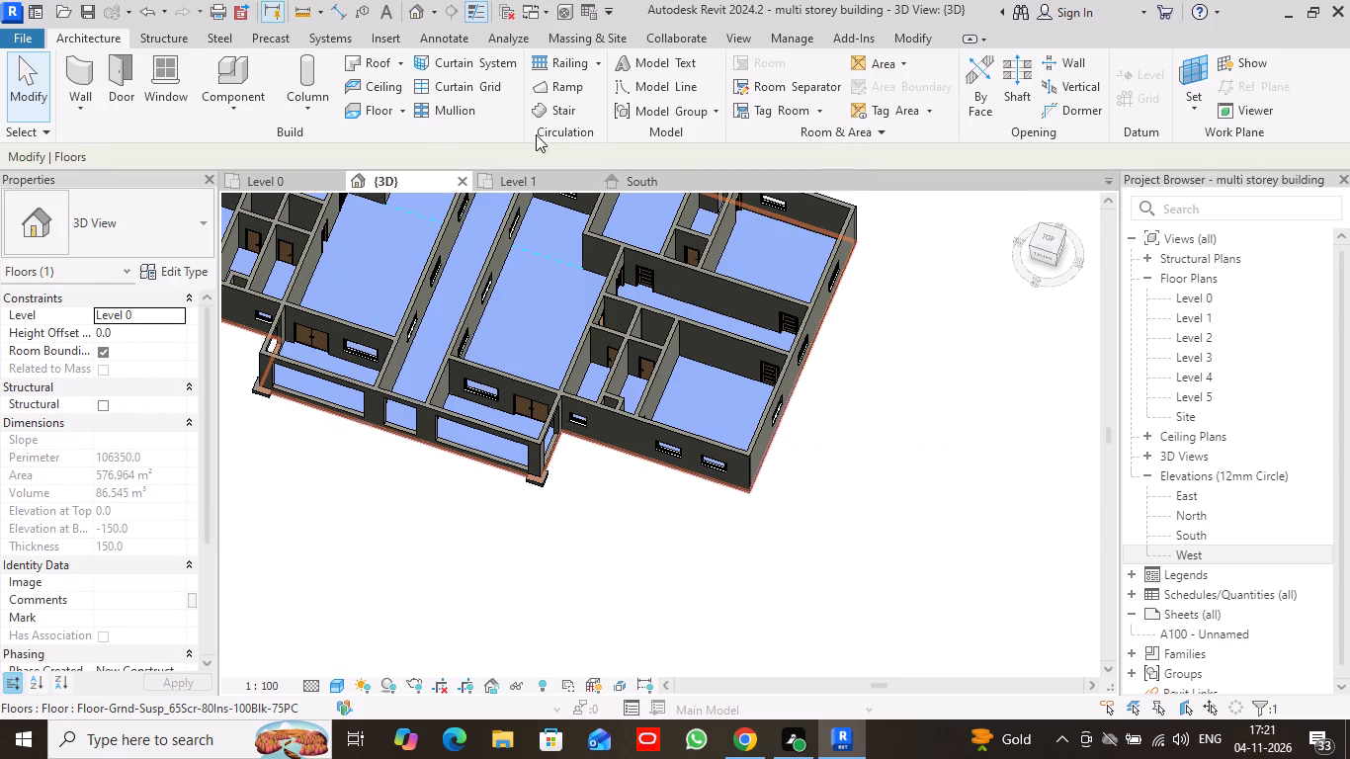
pyautogui.click(175, 267)
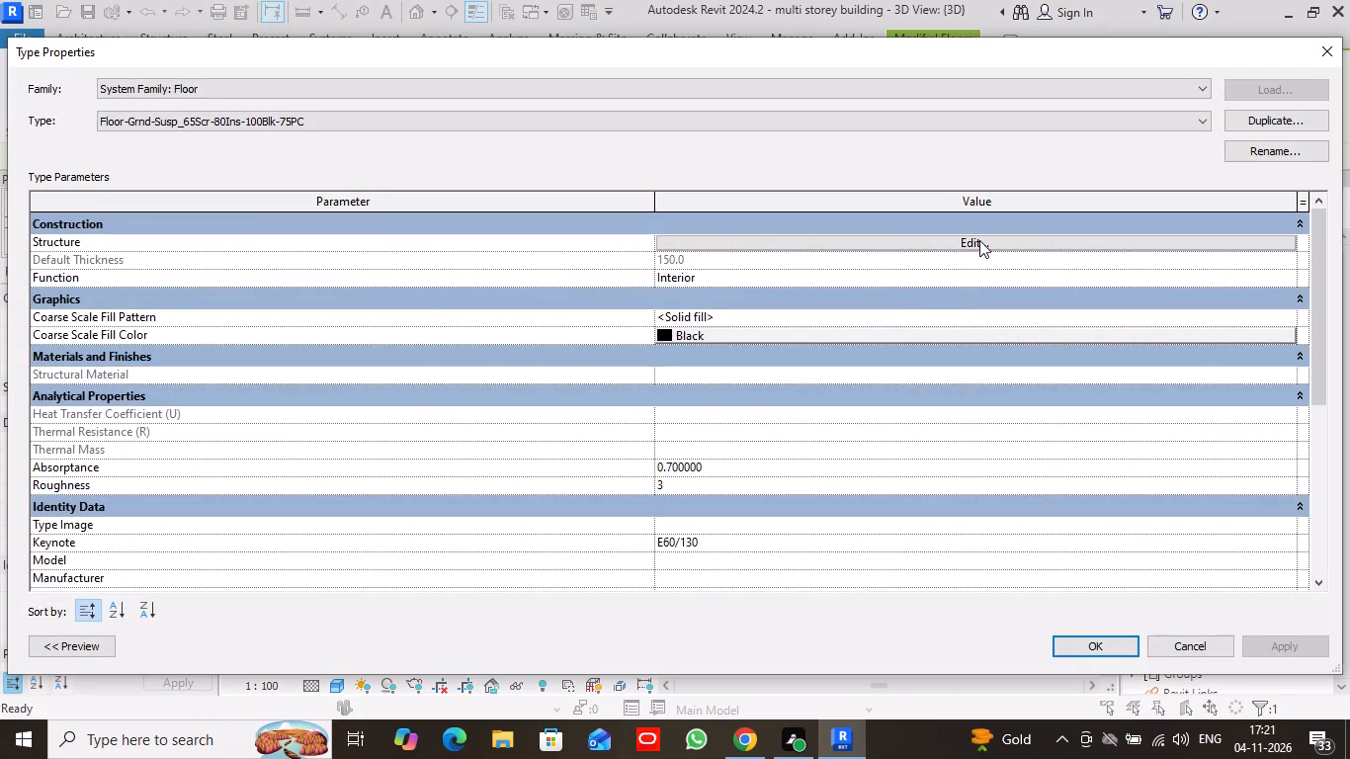
pyautogui.click(979, 240)
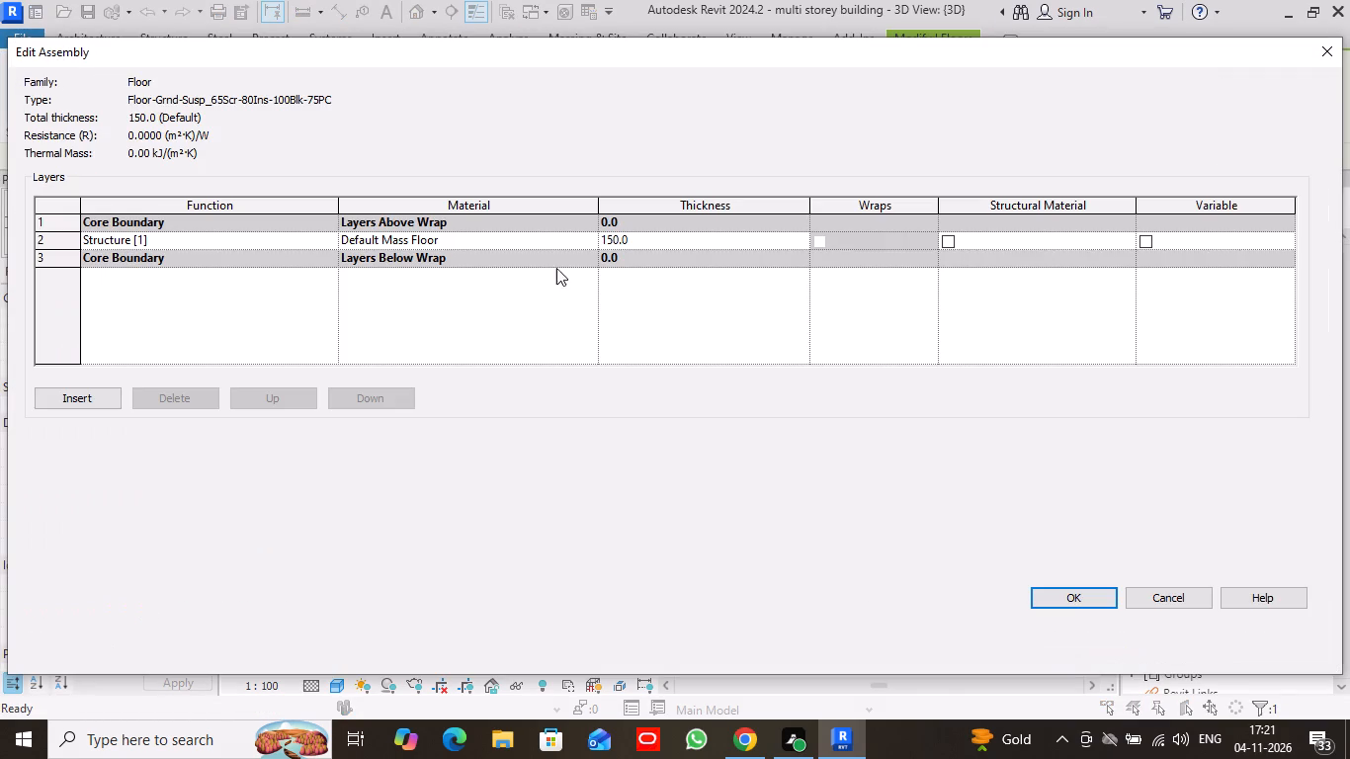
pyautogui.click(535, 241)
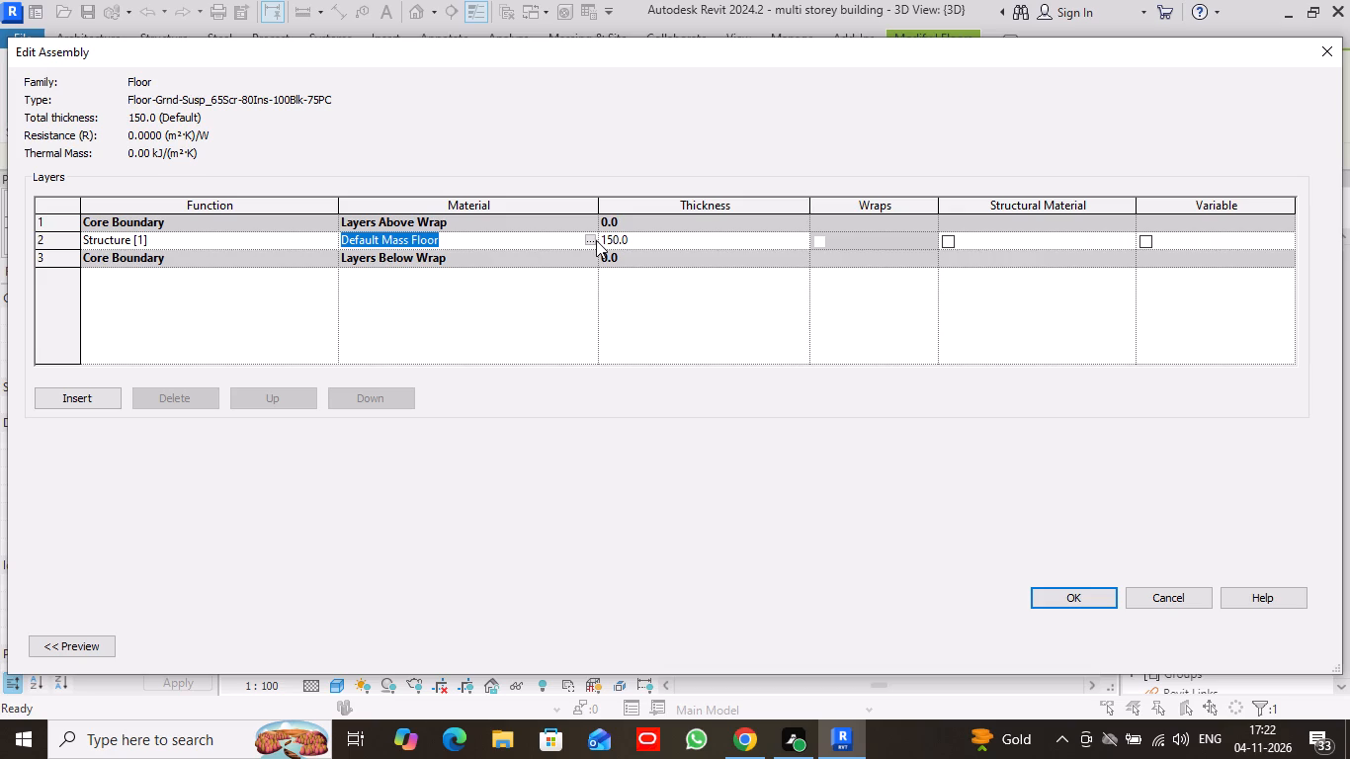
pyautogui.click(590, 238)
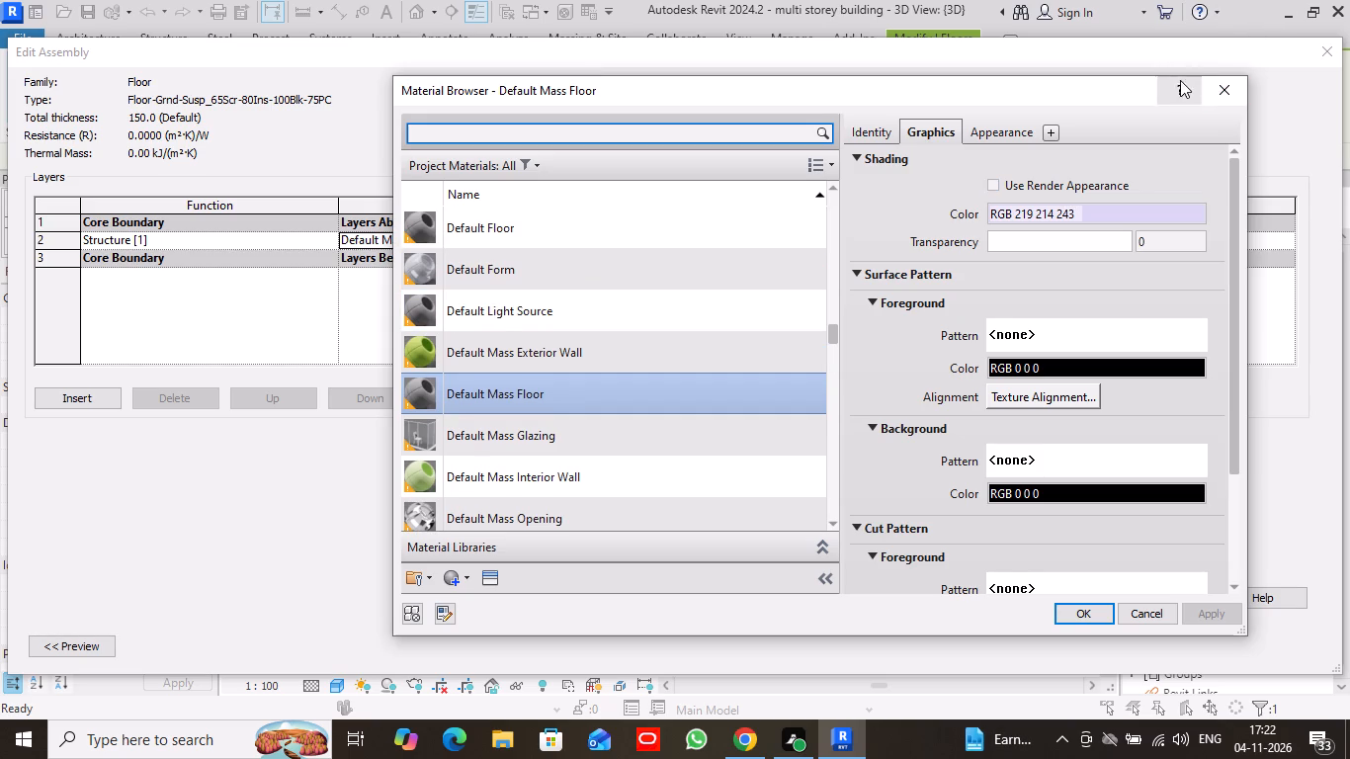
pyautogui.click(1230, 83)
pyautogui.click(1323, 49)
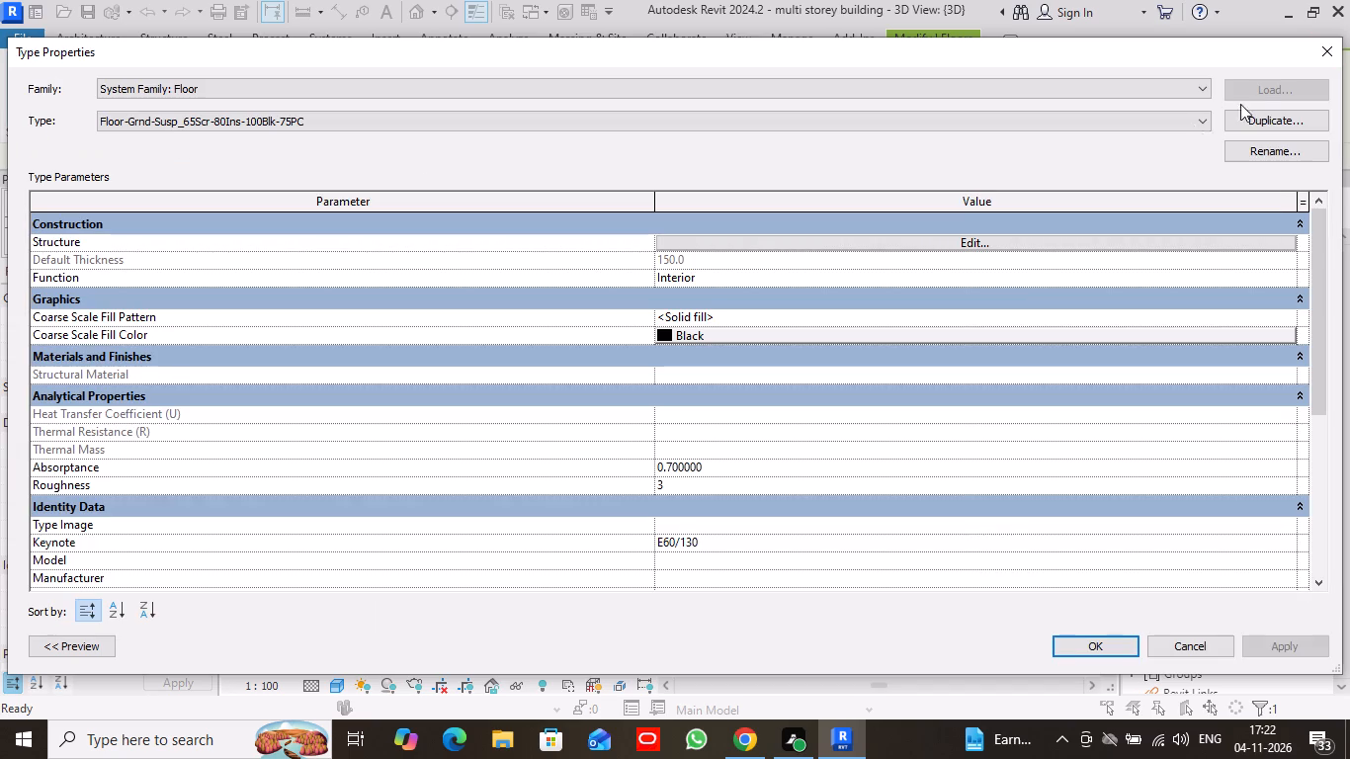
pyautogui.click(1116, 646)
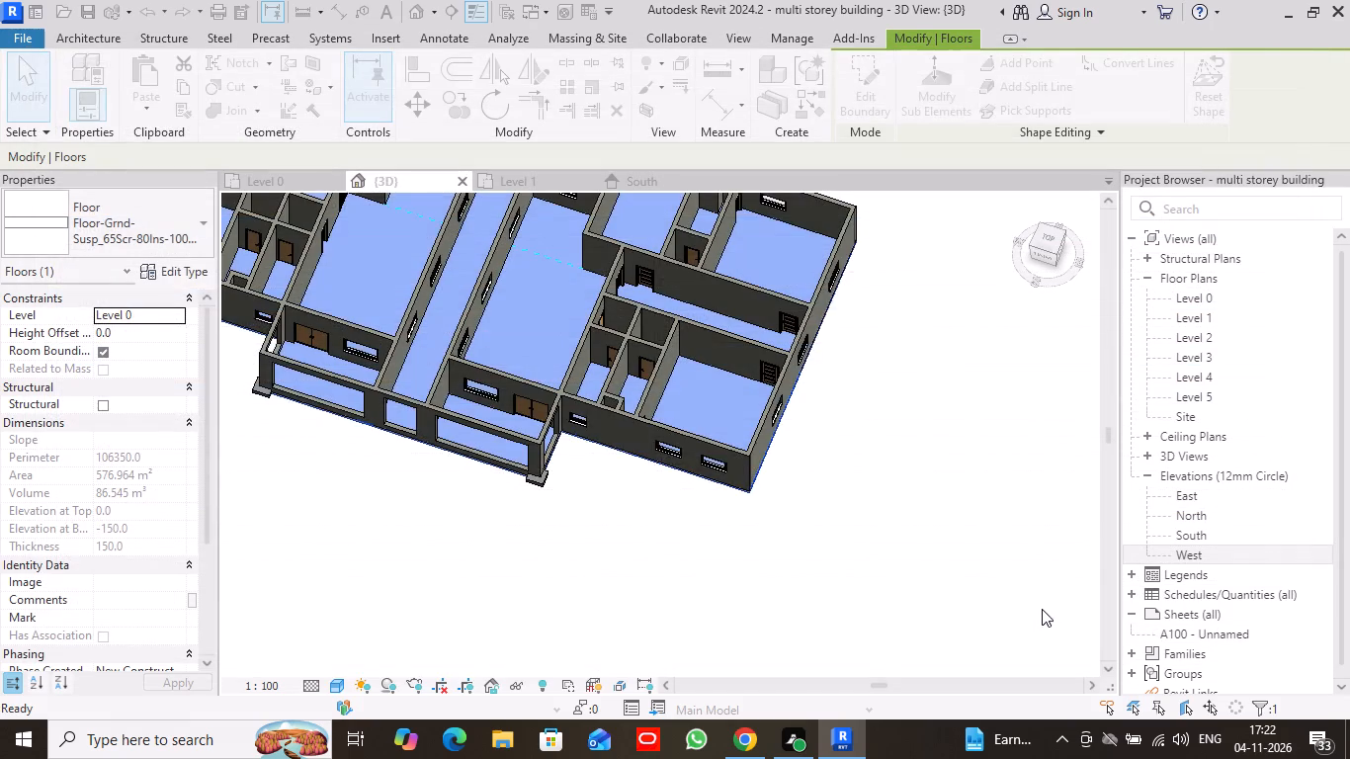
pyautogui.scroll(-3, 715, 452)
pyautogui.click(857, 476)
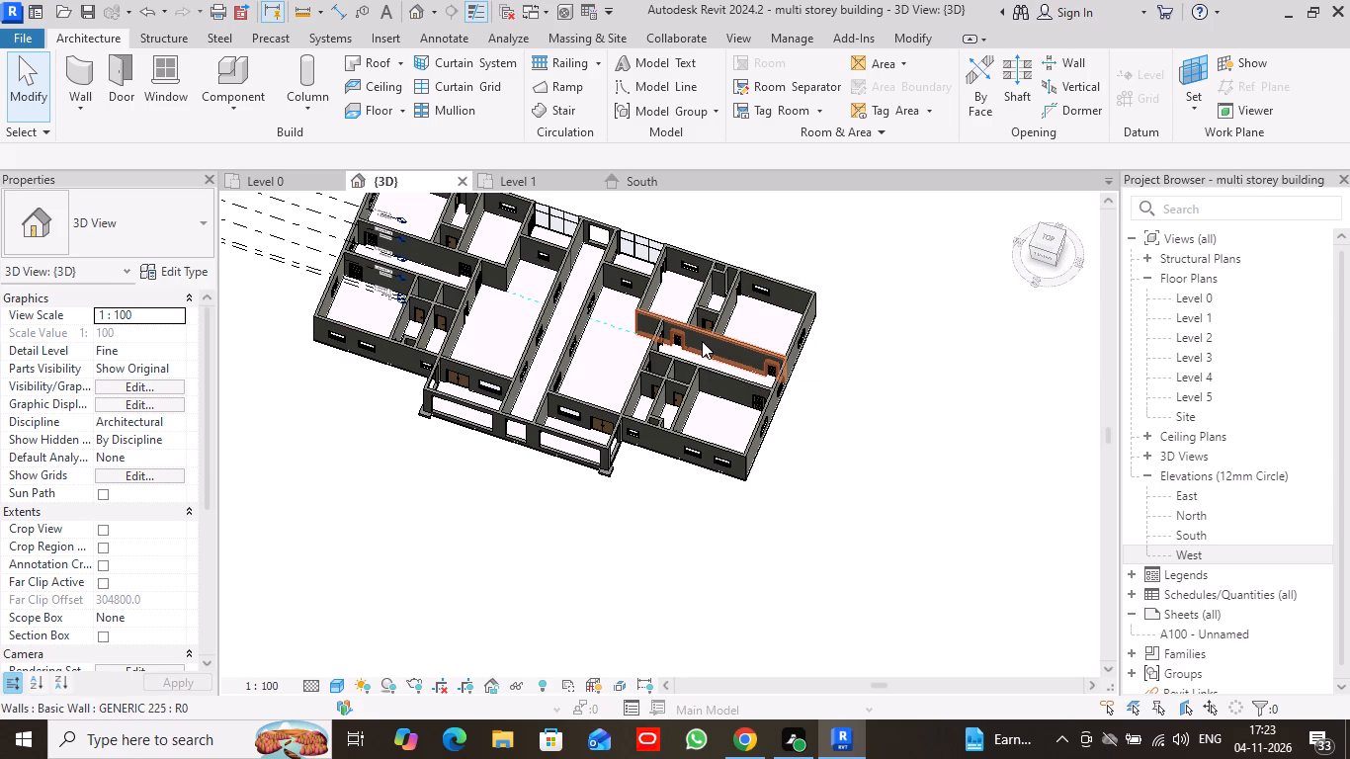
# Look at the building from directly above in 3D and glance at the Level 1 floor plan.
pyautogui.click(1054, 234)
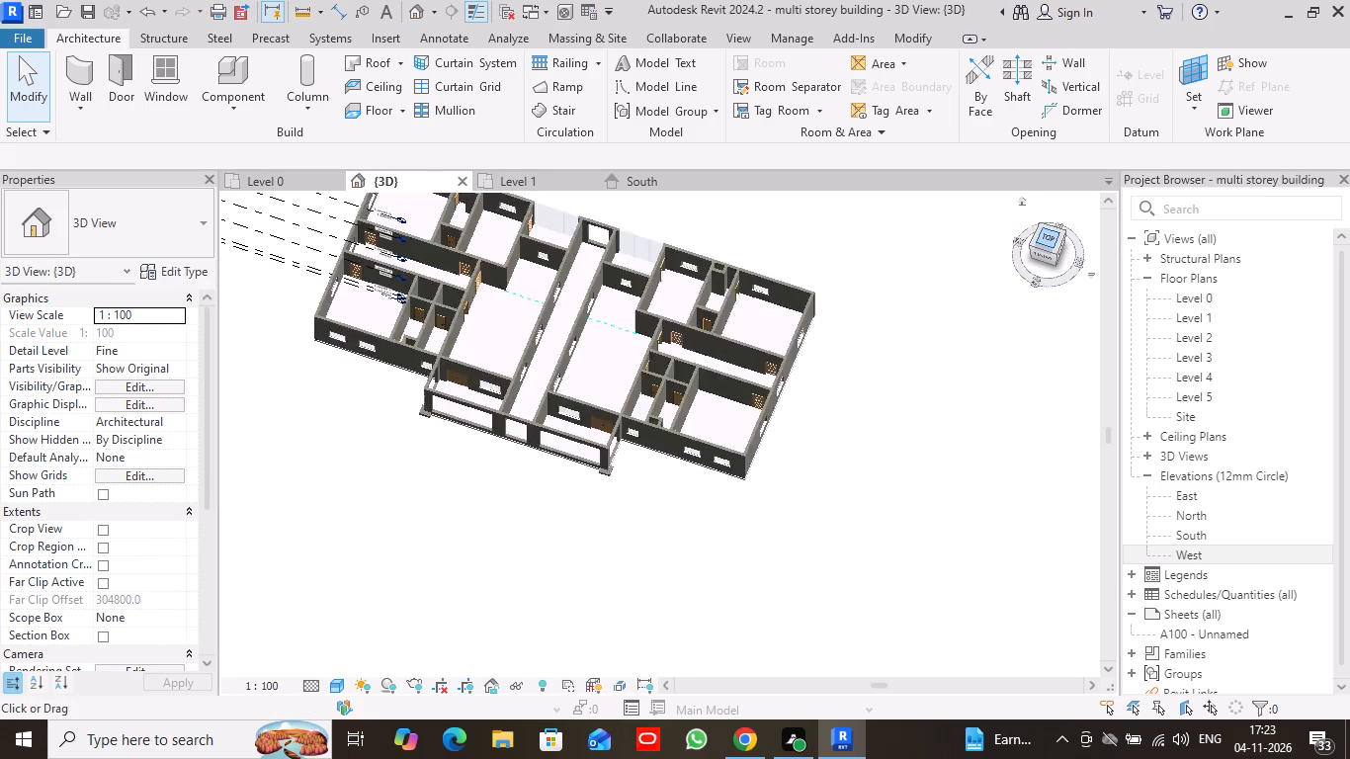
pyautogui.click(553, 178)
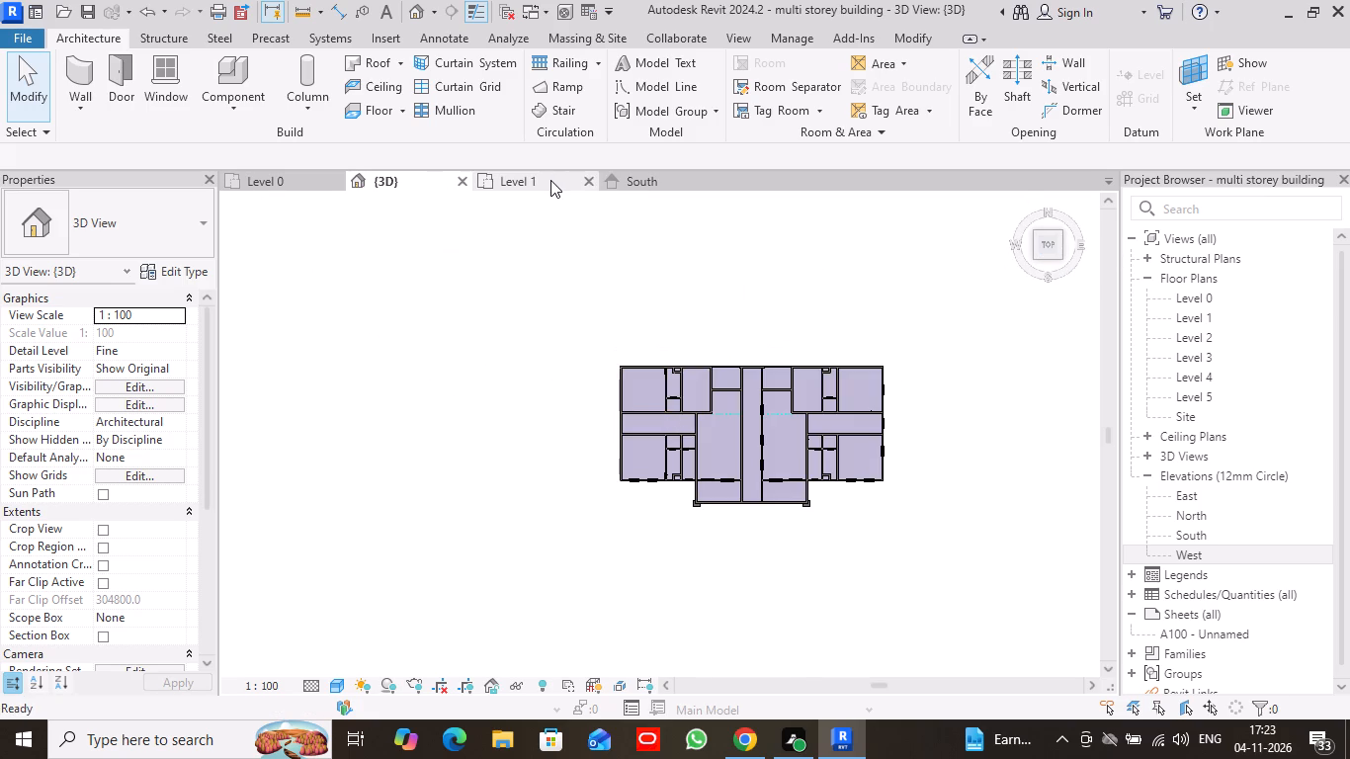
pyautogui.click(297, 168)
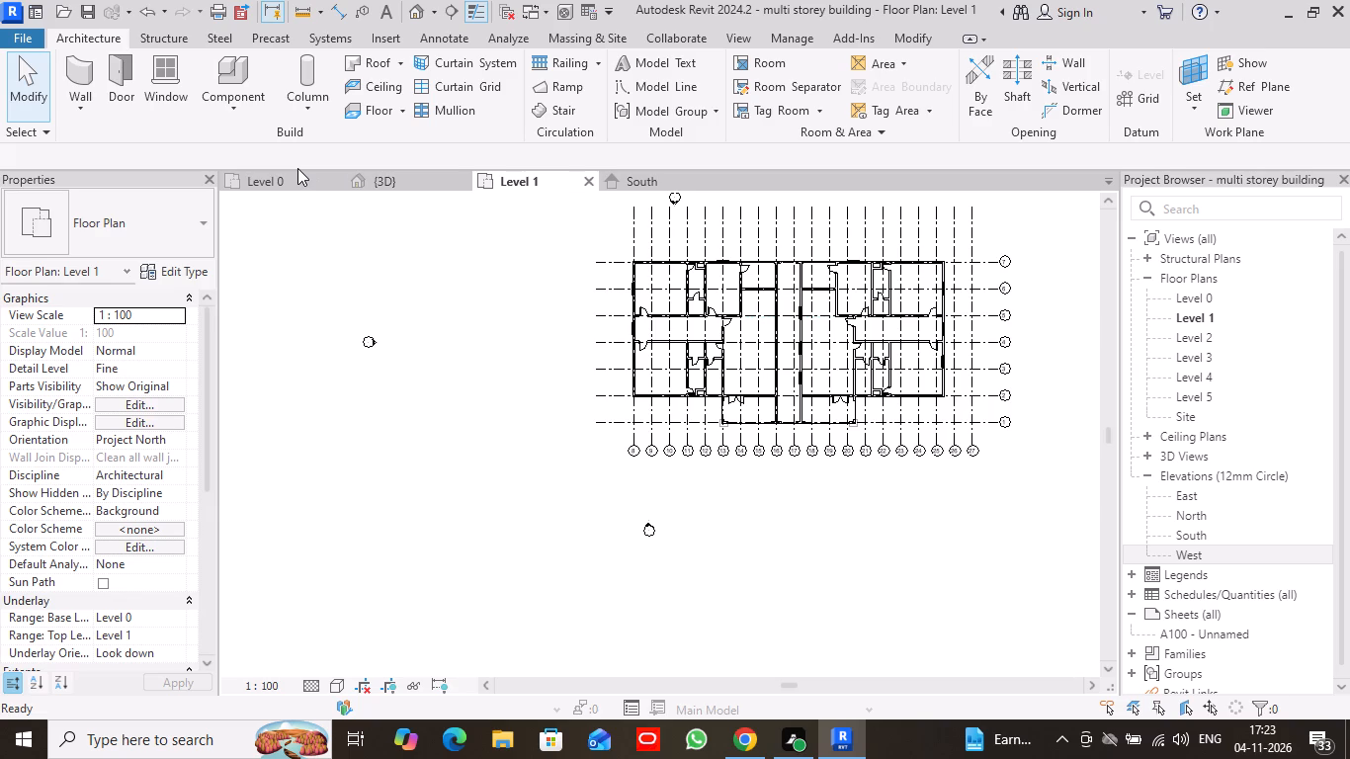
# Start a stair on Level 0 and set its type's maximum riser height to 150, minimum tread depth to 300 and minimum run width to 1200 mm.
pyautogui.click(289, 179)
pyautogui.scroll(3, 716, 469)
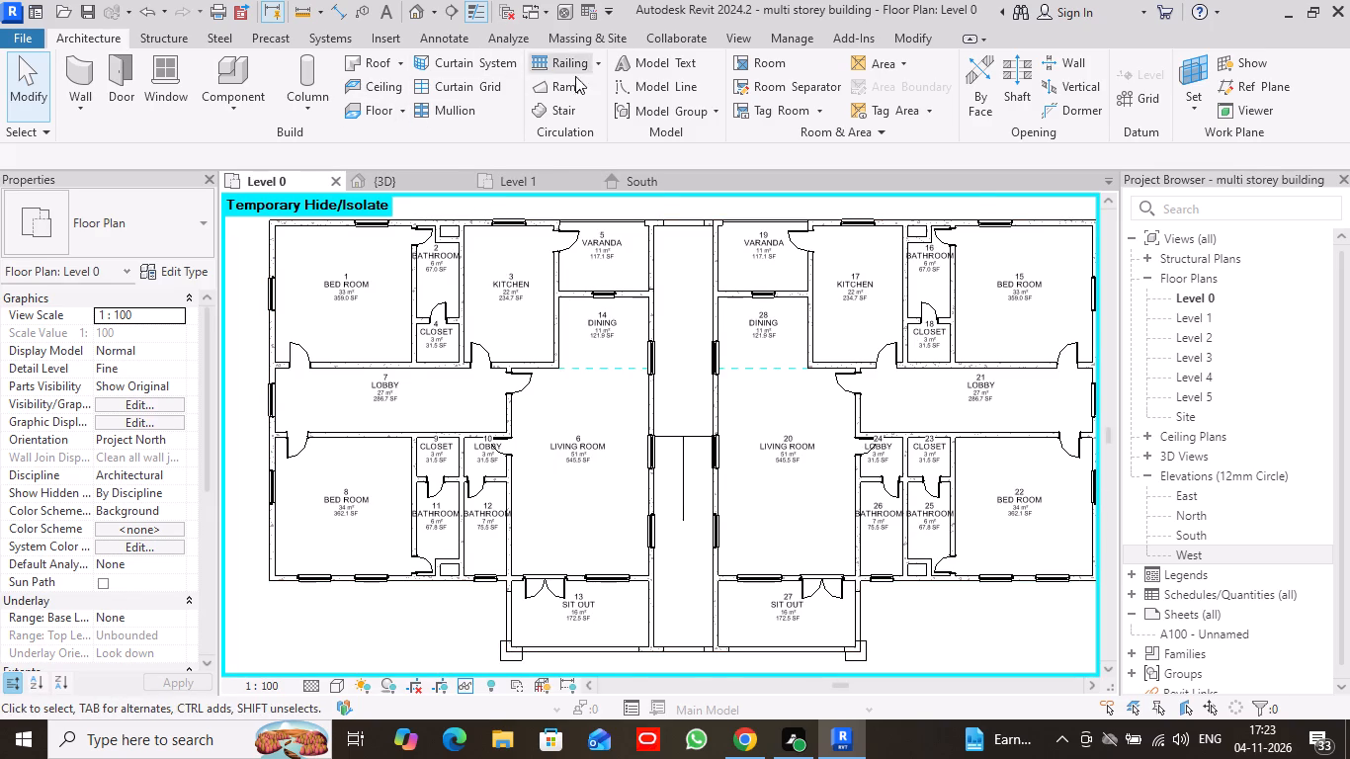
pyautogui.click(564, 103)
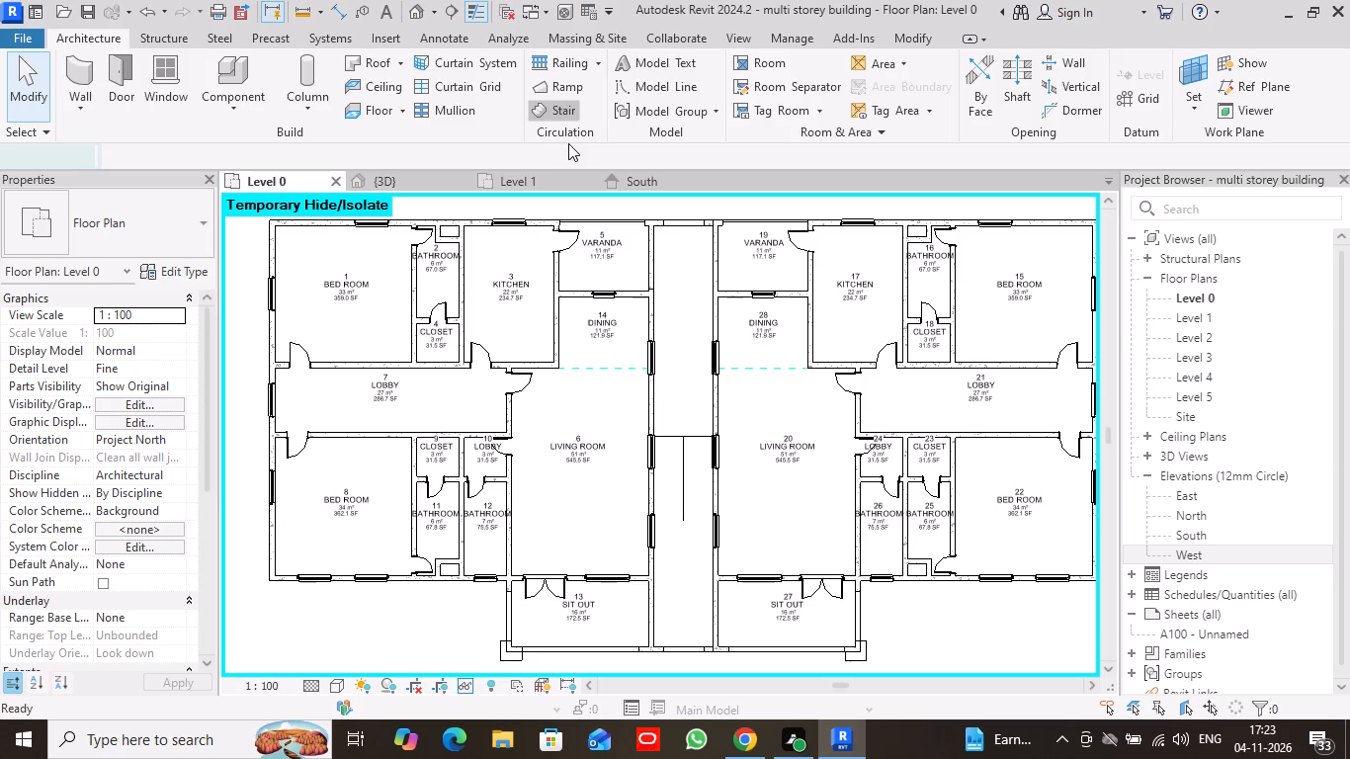
pyautogui.scroll(-2, 684, 414)
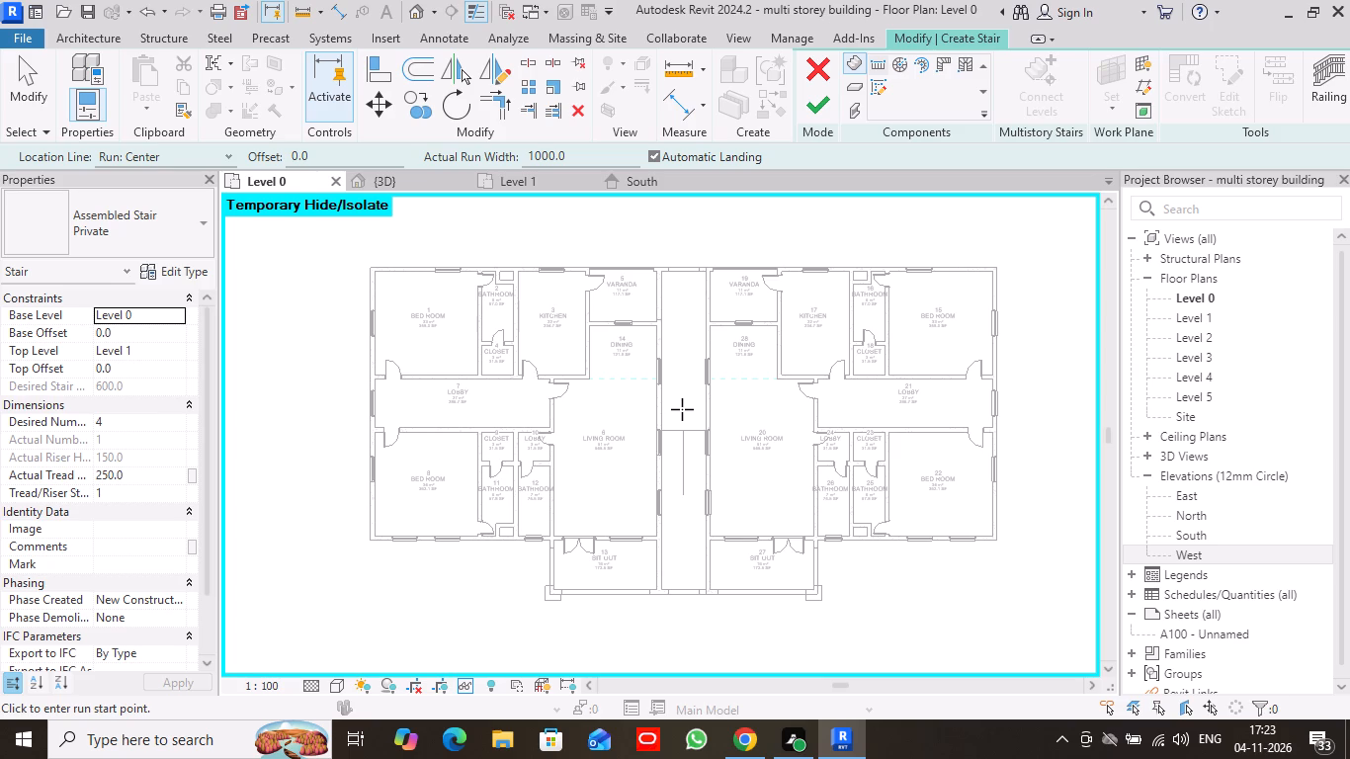
pyautogui.click(168, 270)
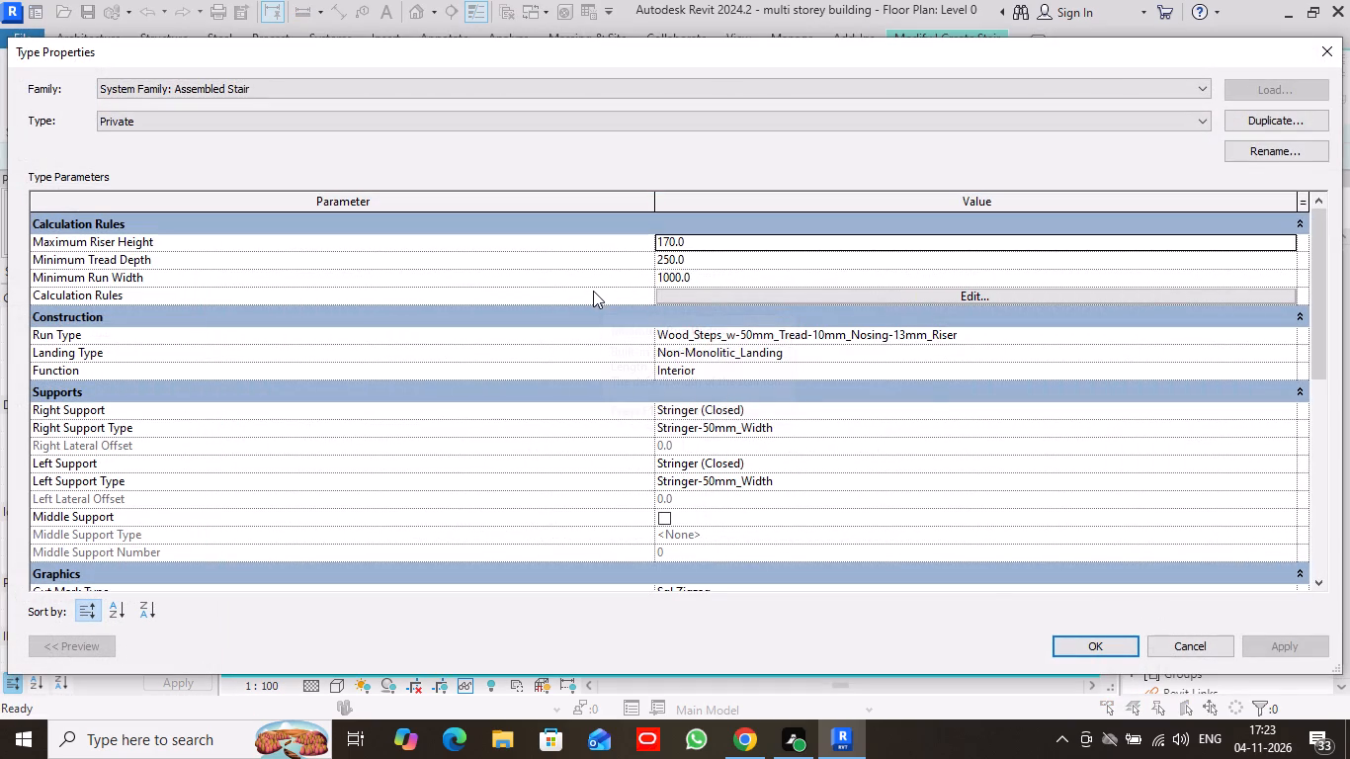
pyautogui.click(698, 236)
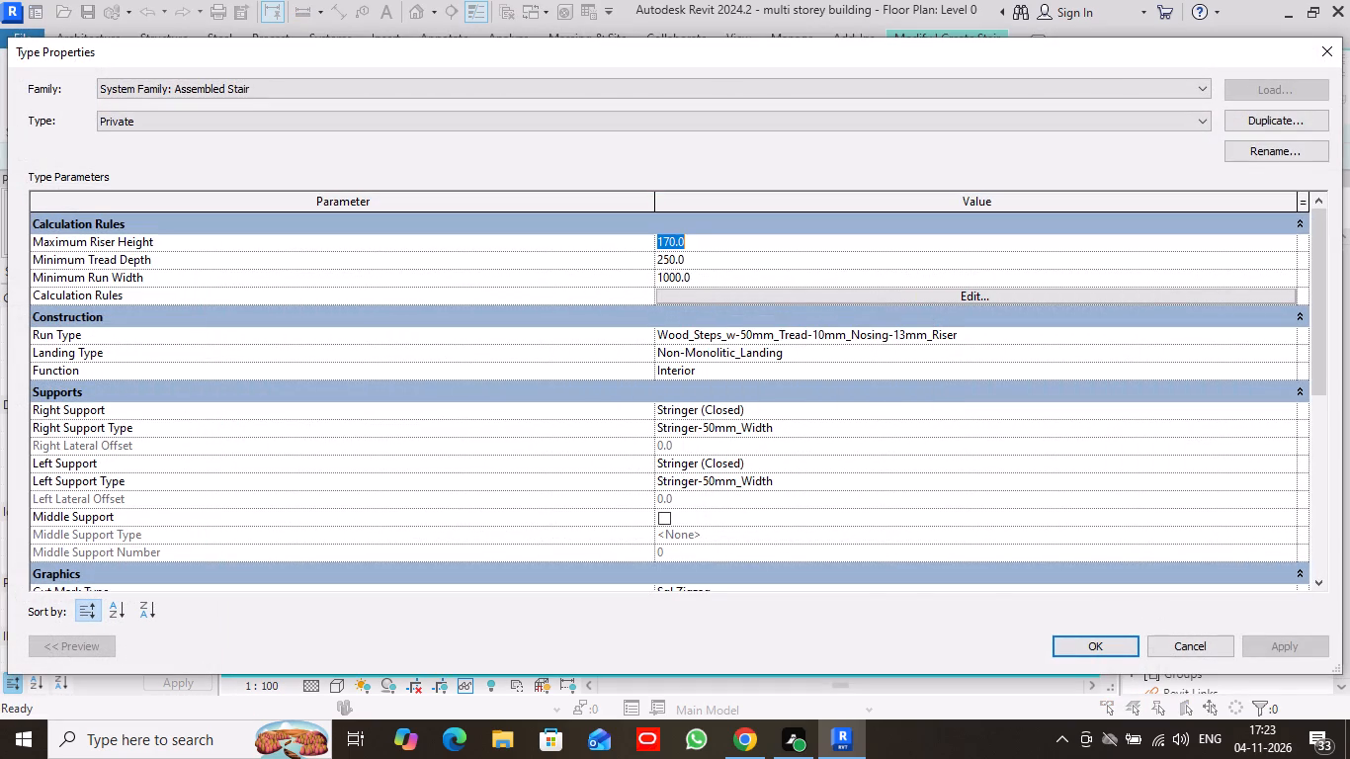
pyautogui.write('150')
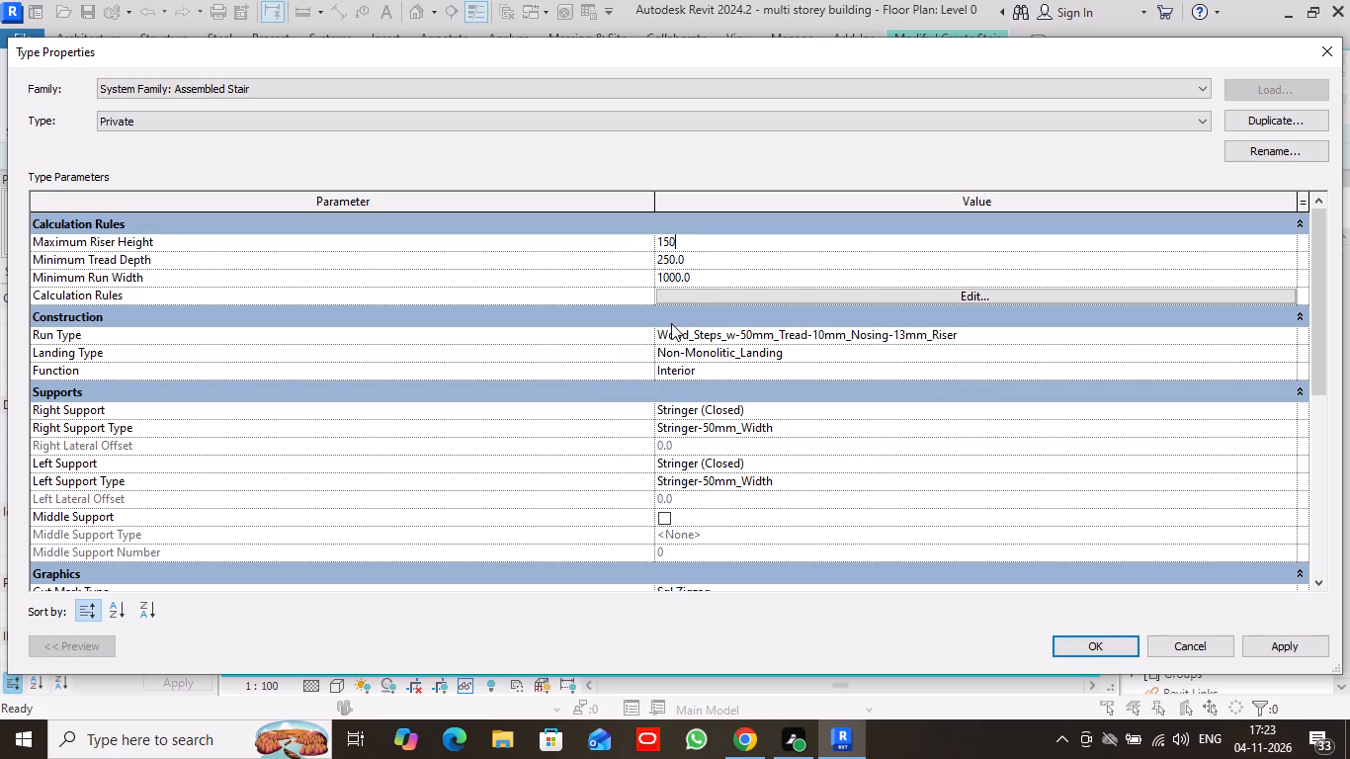
pyautogui.click(696, 258)
pyautogui.write('30')
pyautogui.press('0')
pyautogui.click(702, 275)
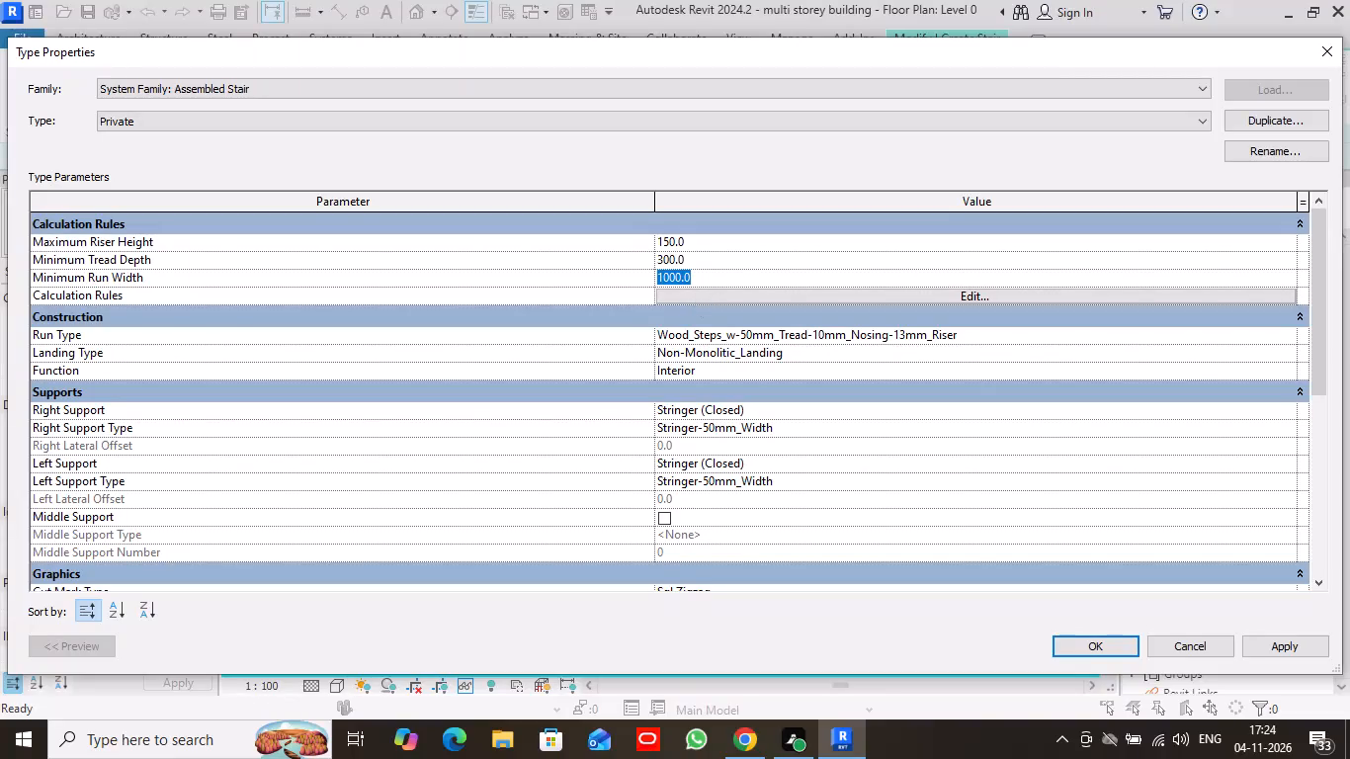
pyautogui.write('120')
pyautogui.press('0')
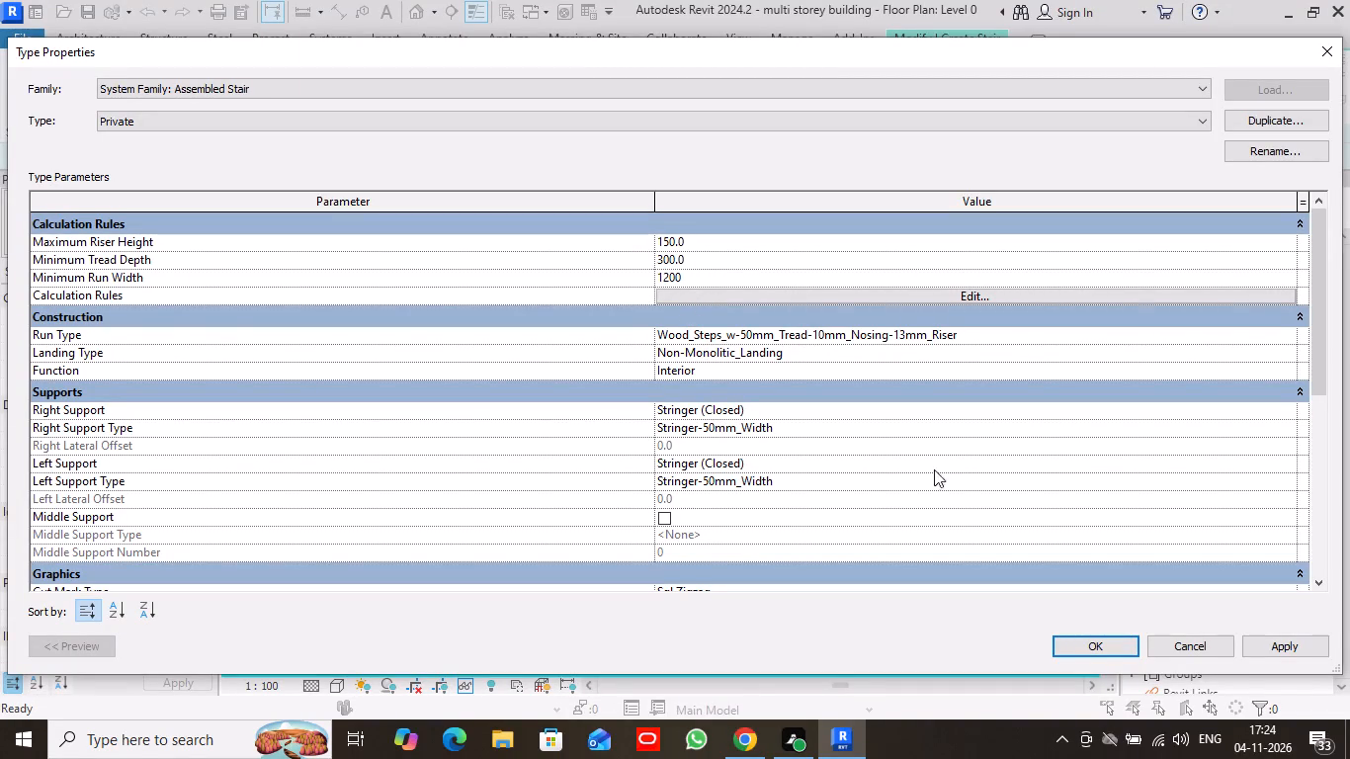
pyautogui.click(1071, 648)
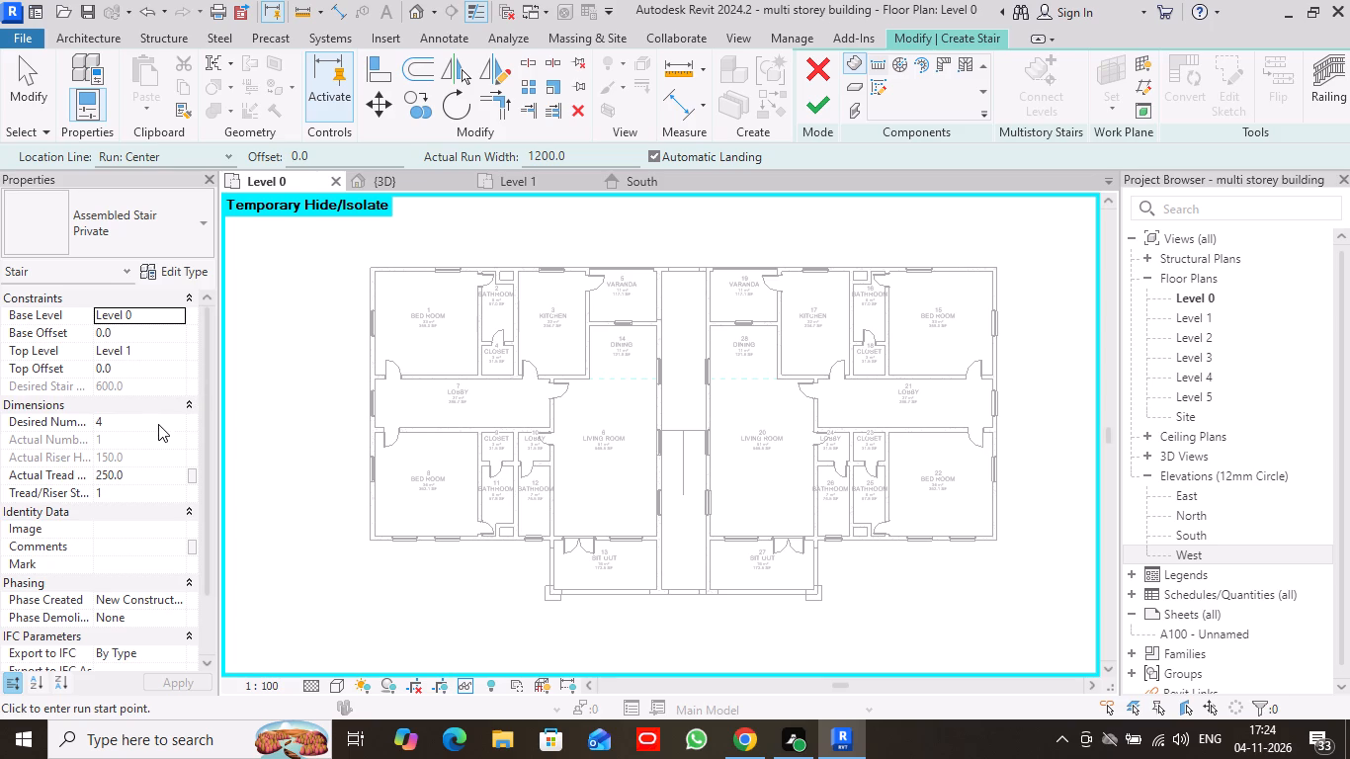
# Set the new stair's desired number of risers to 20.
pyautogui.click(158, 424)
pyautogui.tripleClick(178, 417)
pyautogui.tripleClick(179, 415)
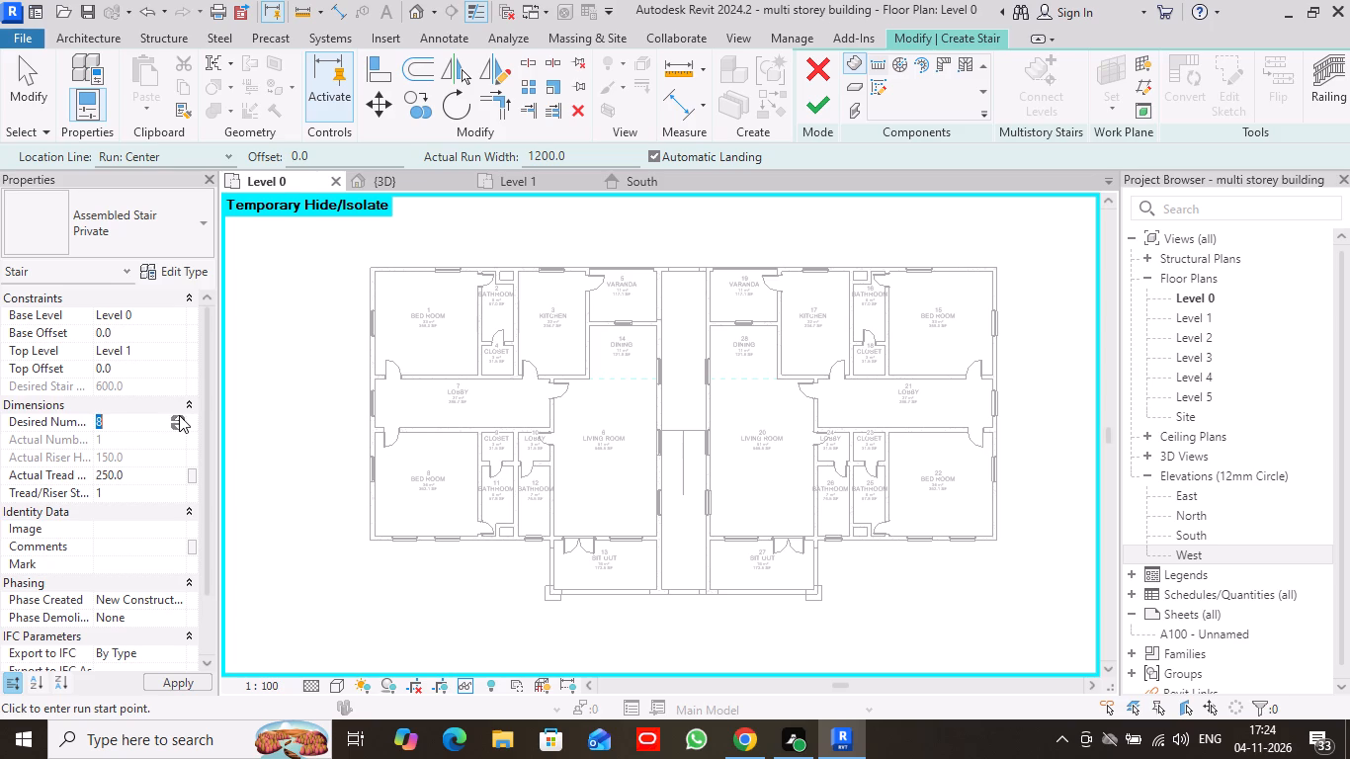
pyautogui.tripleClick(179, 415)
pyautogui.tripleClick(179, 415)
pyautogui.tripleClick(179, 415)
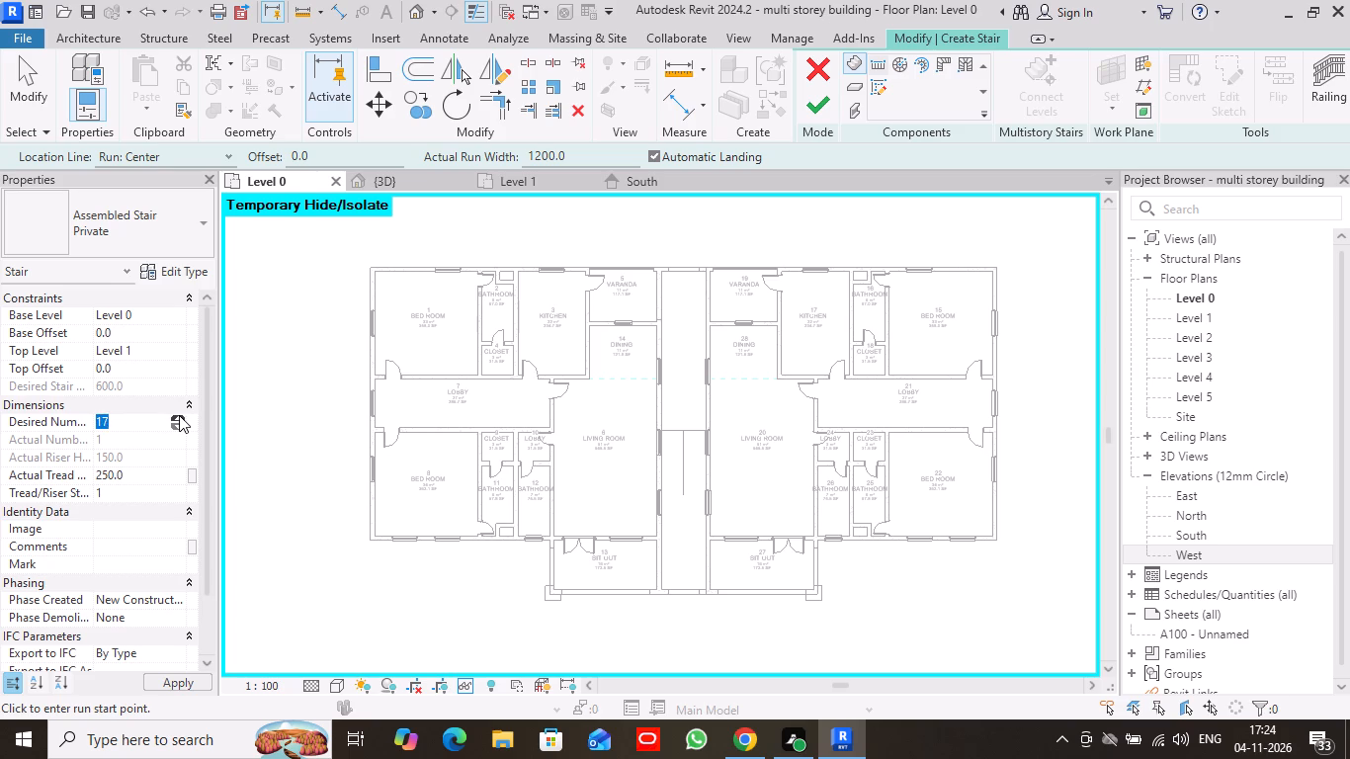
pyautogui.click(179, 415)
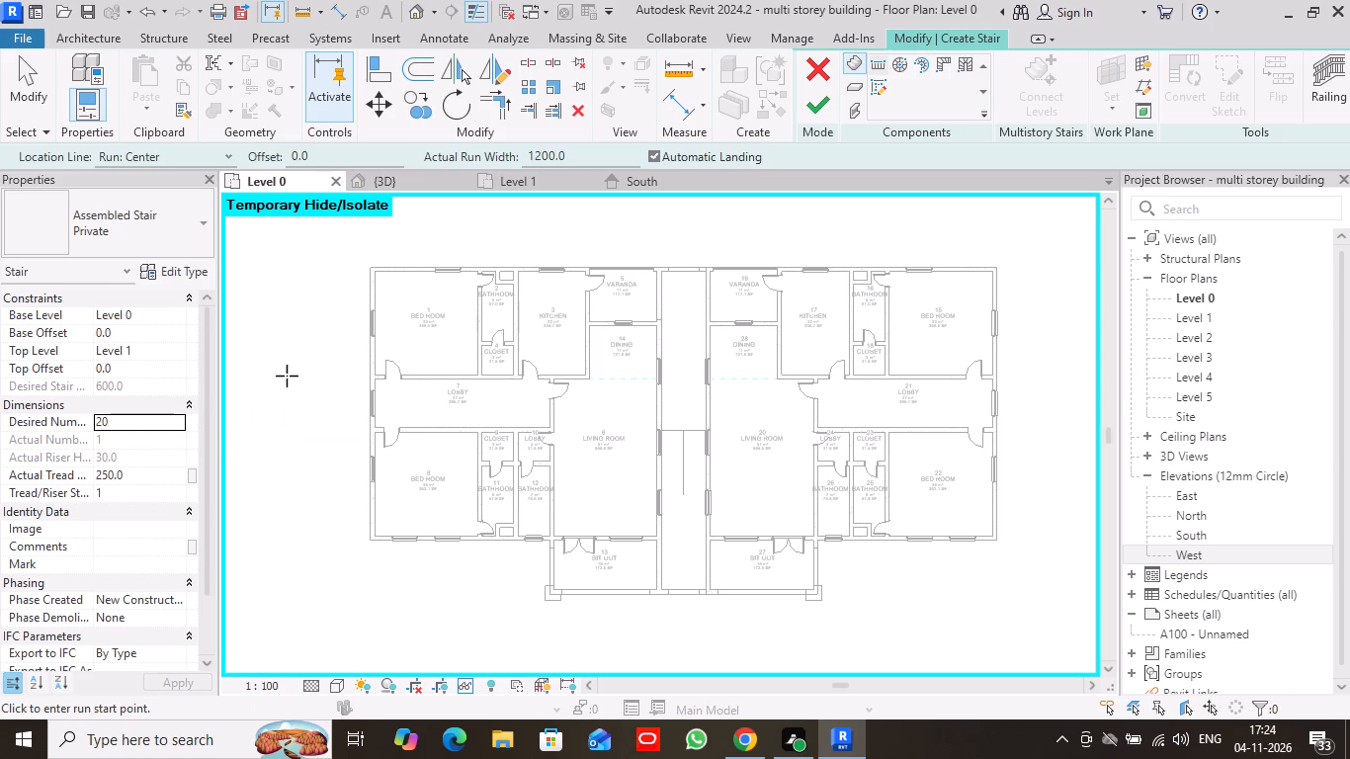
# Place the stair run in the central passage between the two living rooms.
pyautogui.scroll(7, 650, 469)
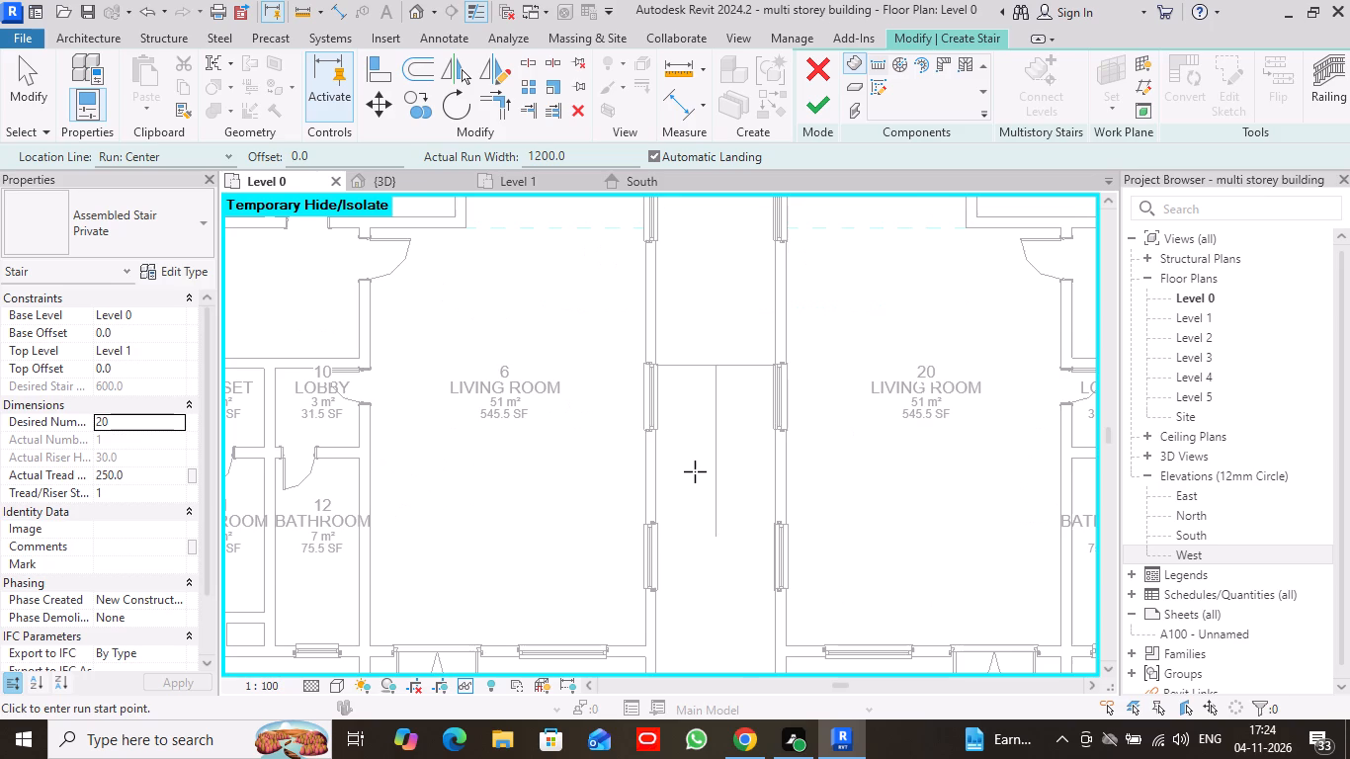
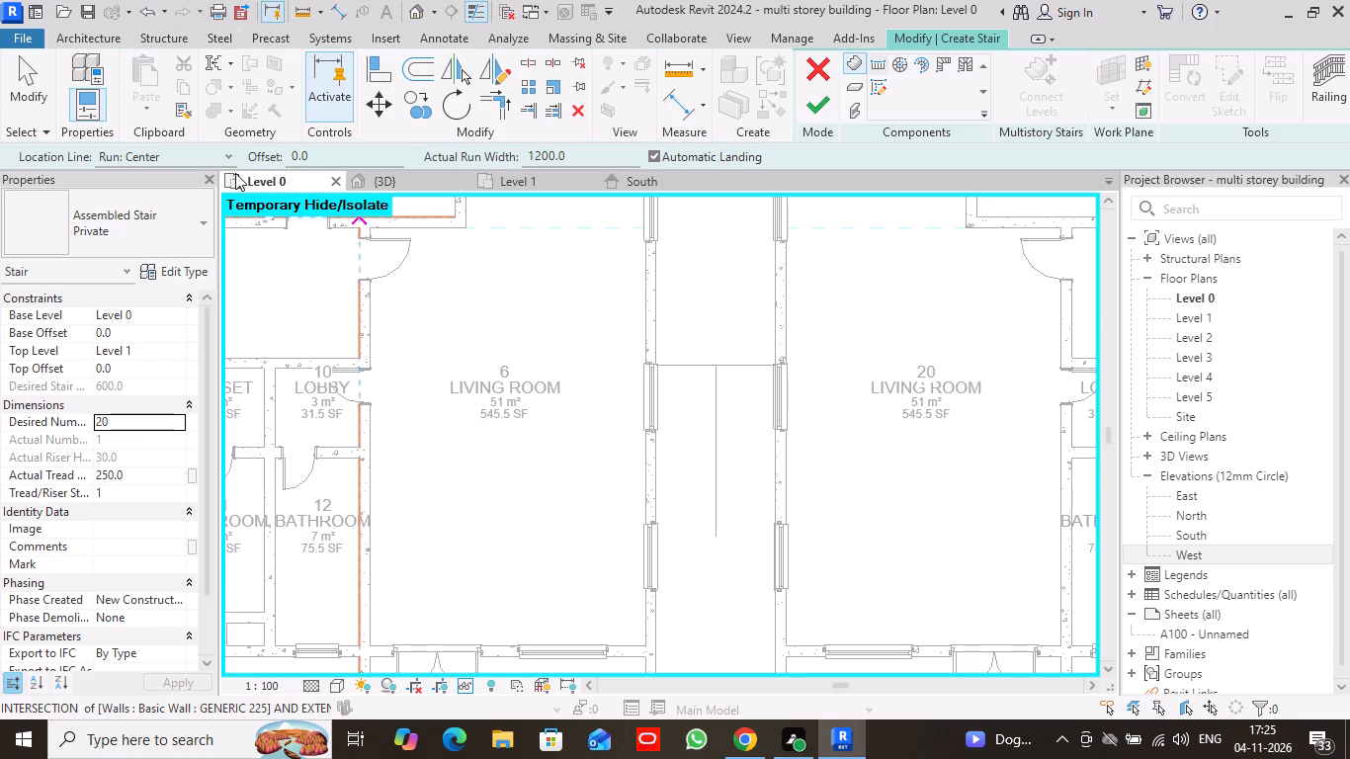
# Discard the unfinished stair in the central passage by cancelling its editing session.
pyautogui.scroll(-6, 464, 301)
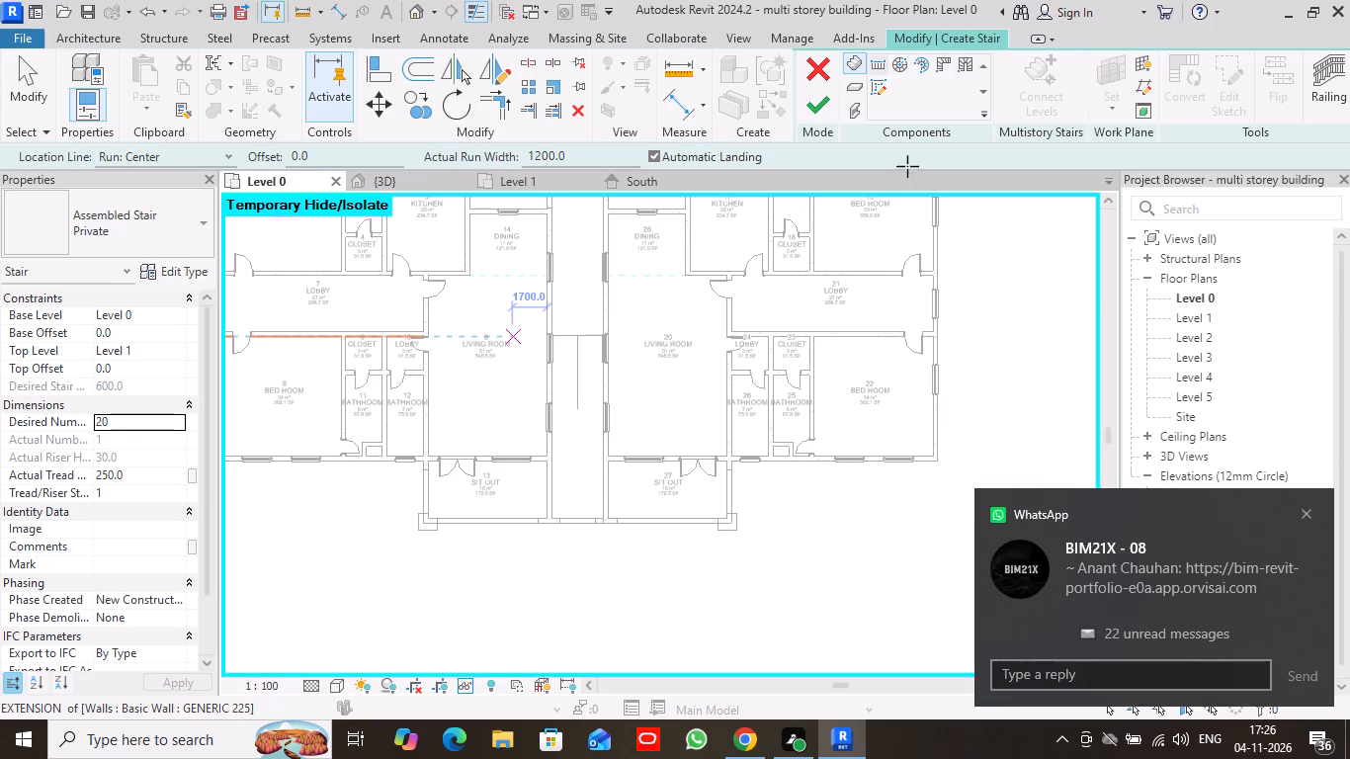
pyautogui.click(1302, 512)
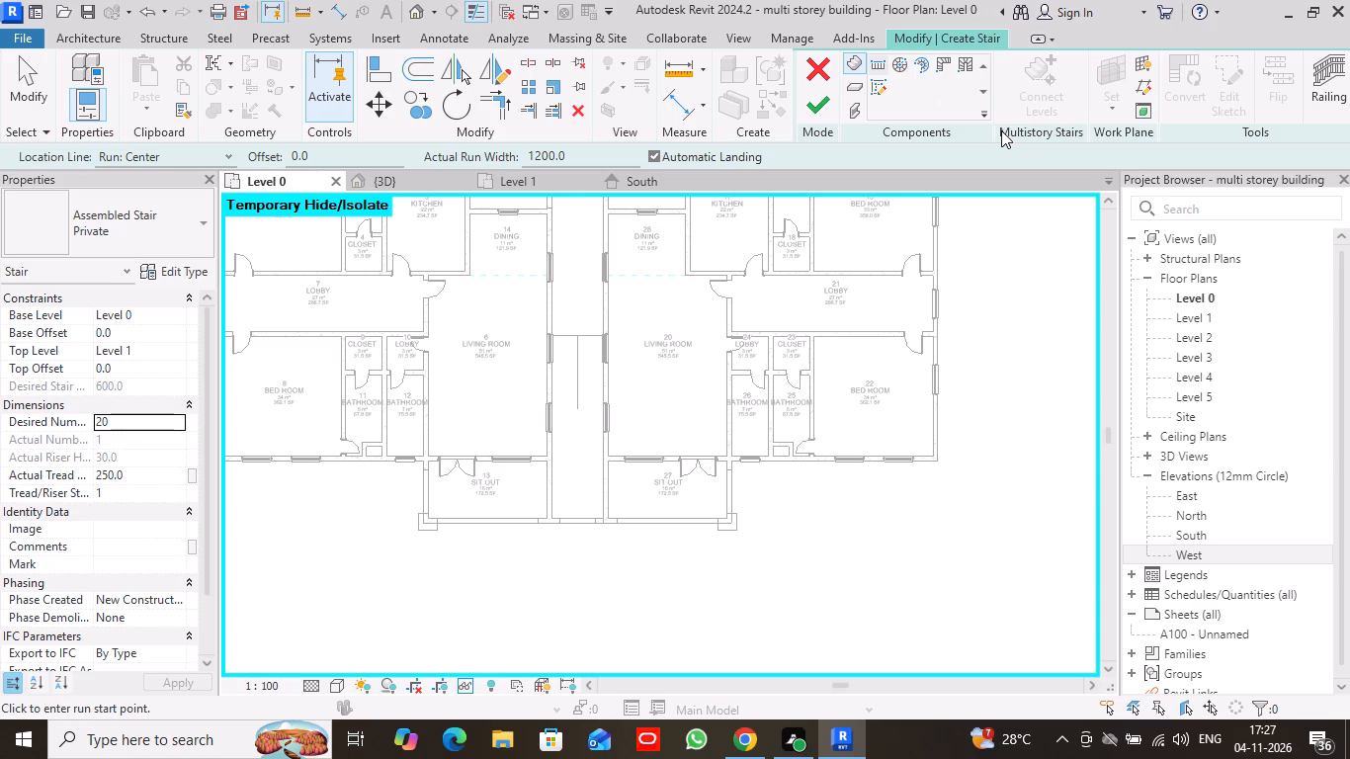
pyautogui.scroll(-1, 658, 319)
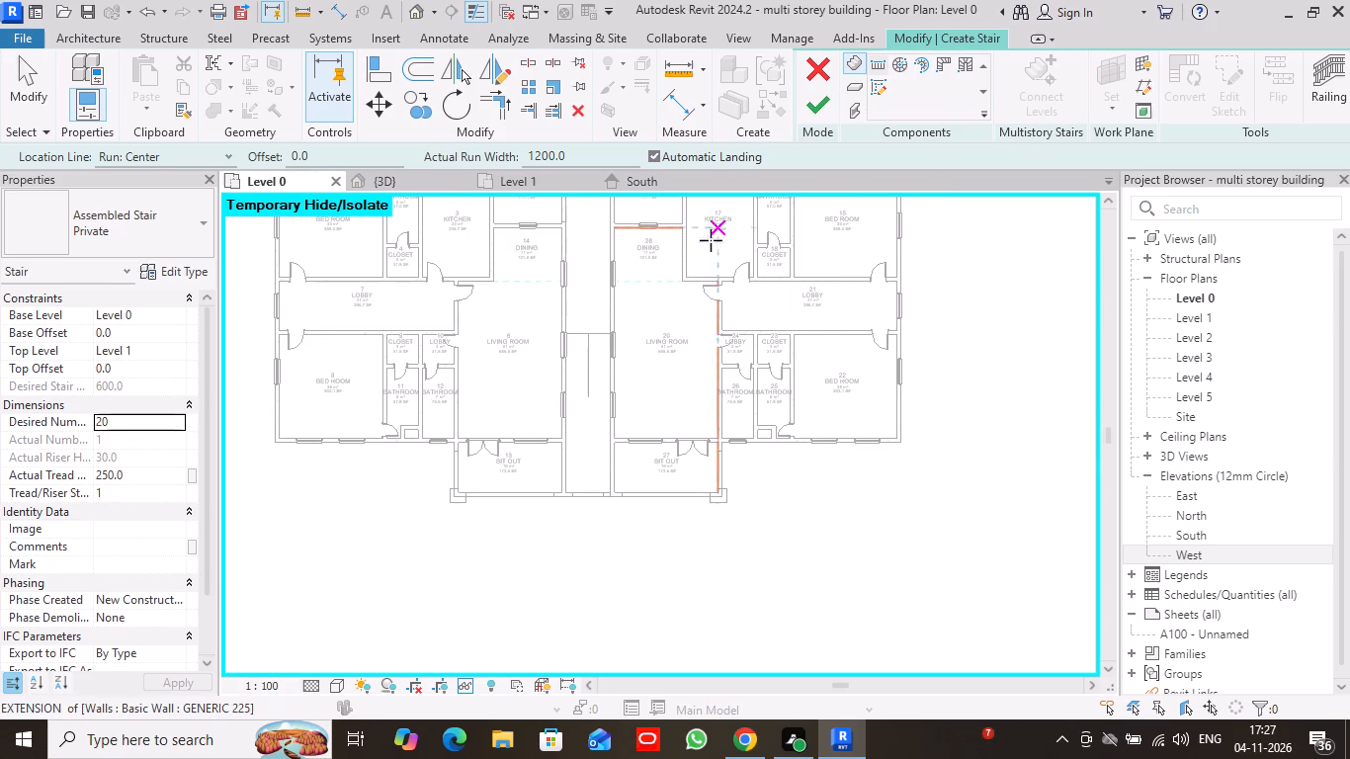
pyautogui.click(822, 76)
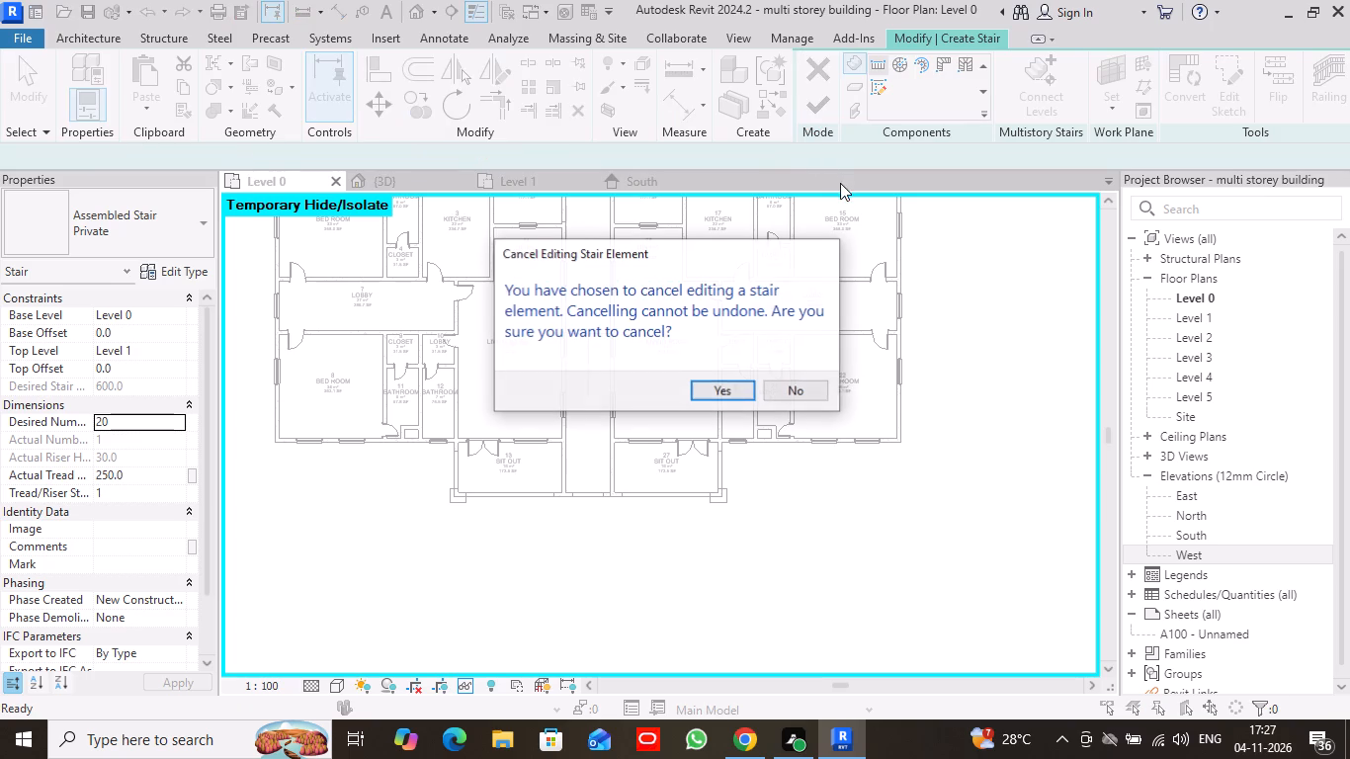
pyautogui.scroll(-1, 768, 307)
pyautogui.click(721, 390)
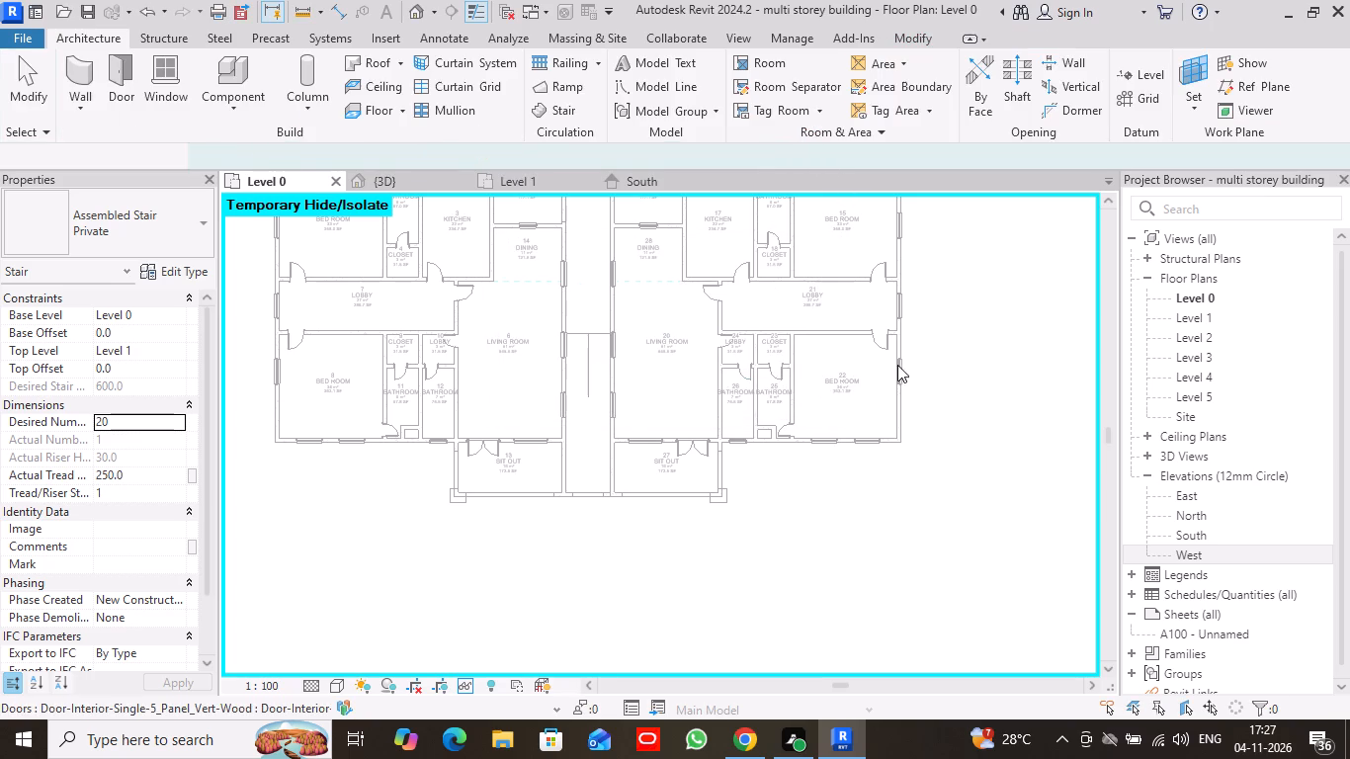
# Start a new stair on Level 0 in the open area outside the sit-outs and set its desired number of risers to 20.
pyautogui.scroll(-1, 828, 365)
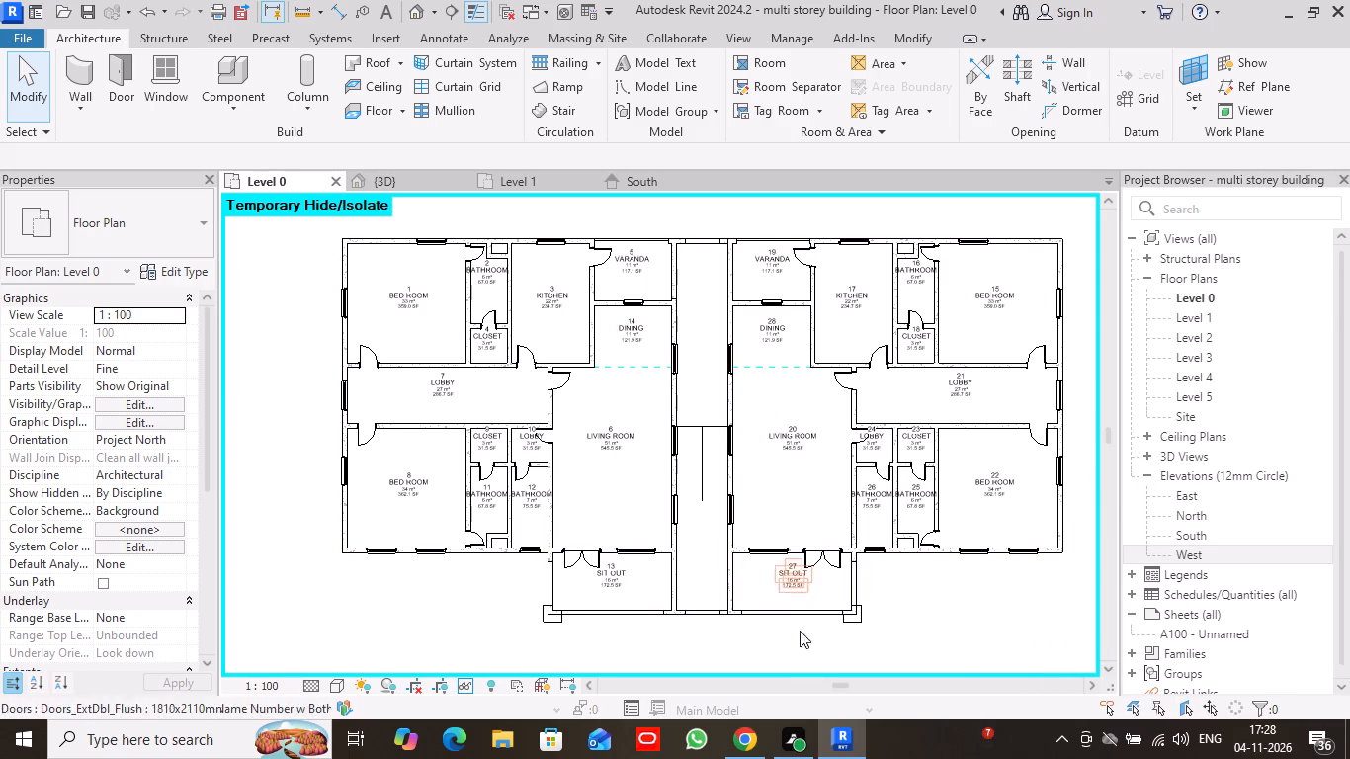
pyautogui.moveTo(775, 629); pyautogui.dragTo(693, 292, button='middle')
pyautogui.scroll(3, 642, 397)
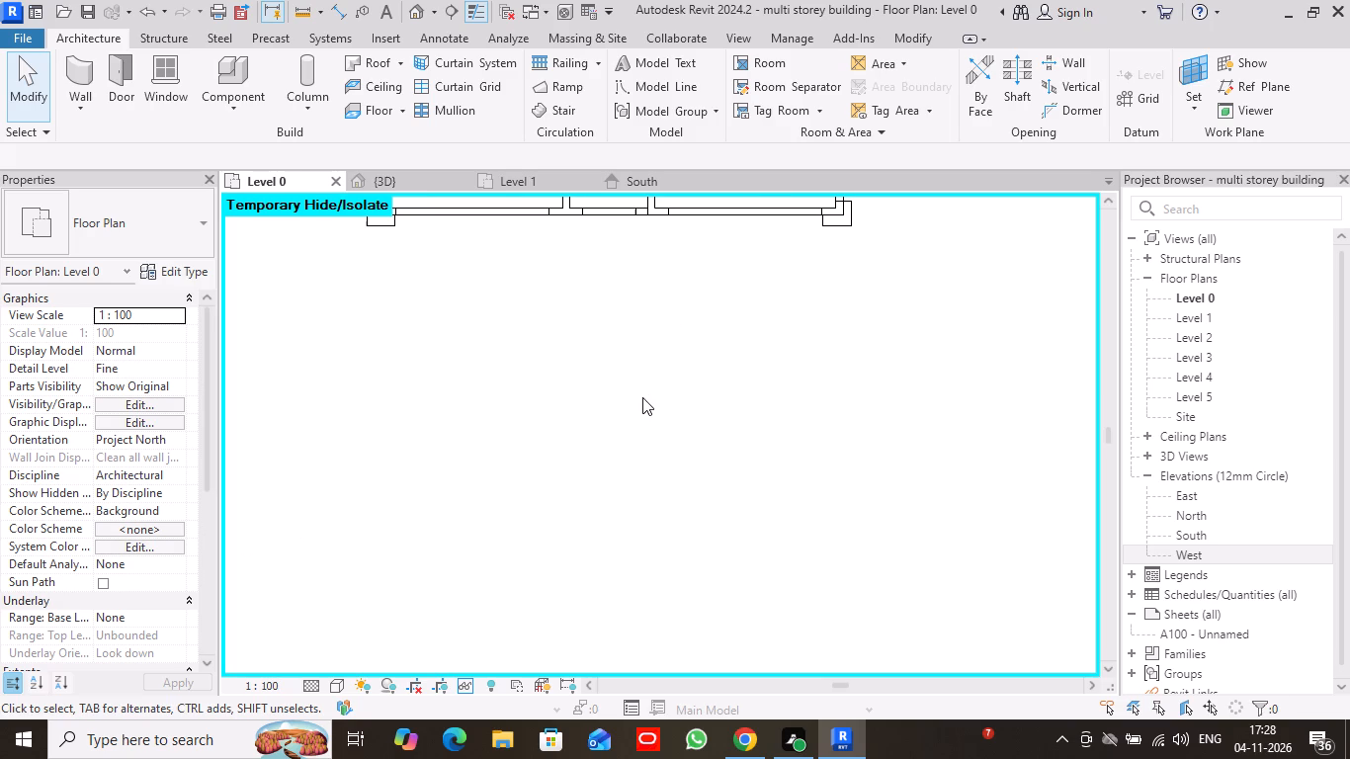
pyautogui.click(550, 109)
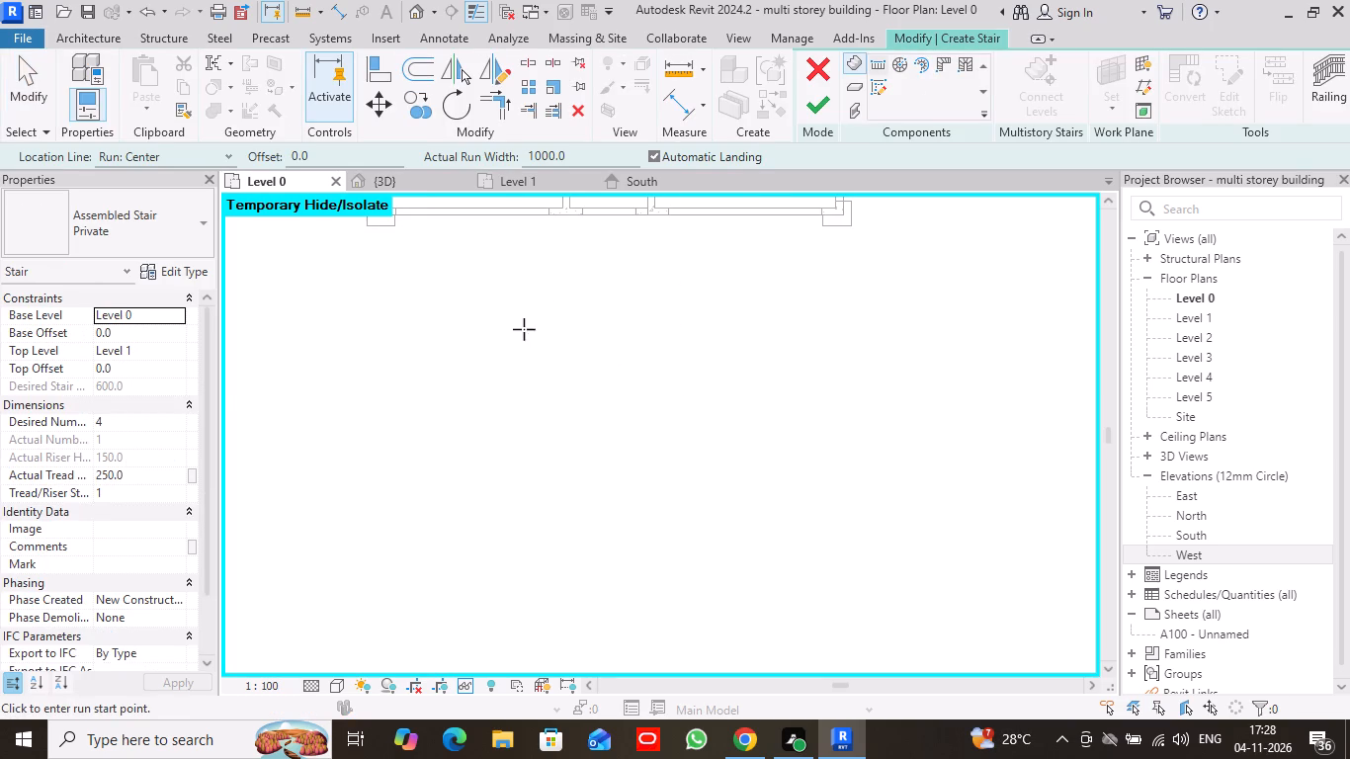
pyautogui.scroll(-1, 105, 553)
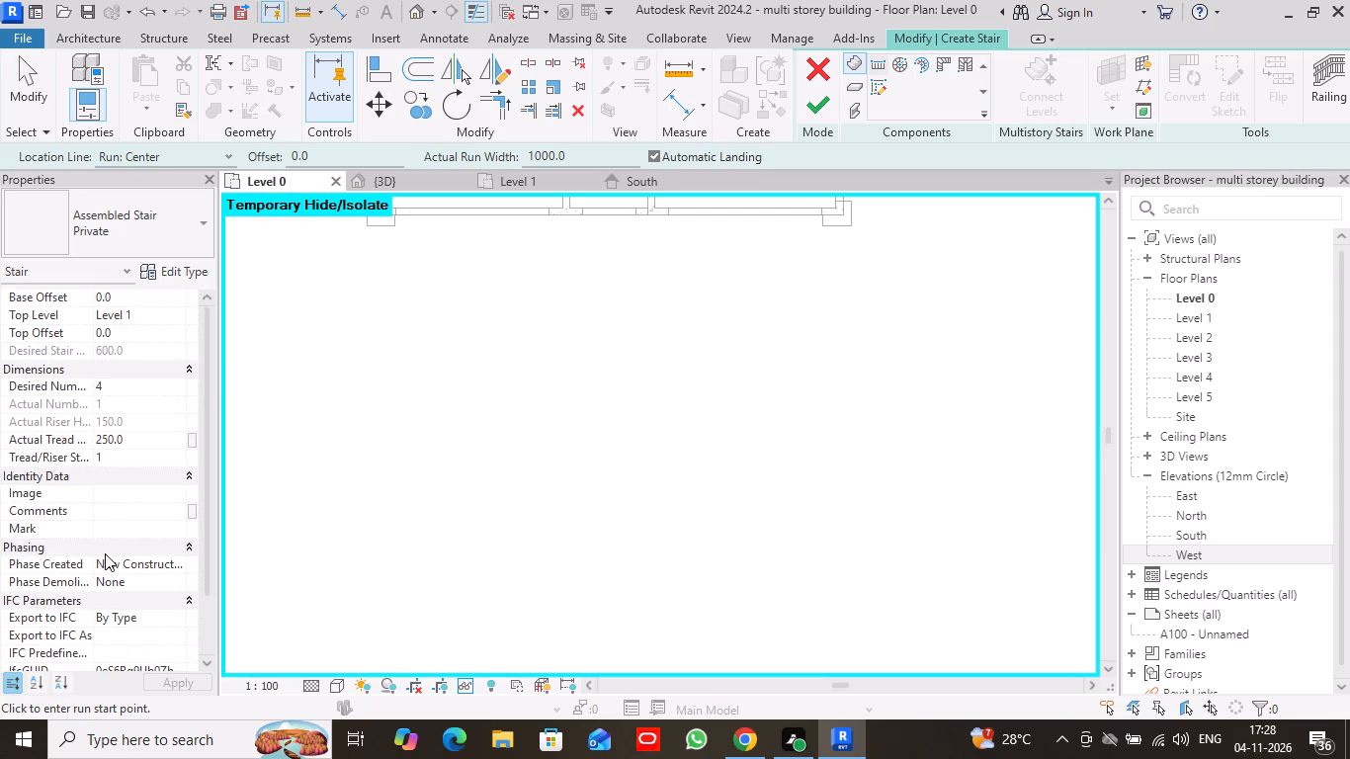
pyautogui.click(148, 391)
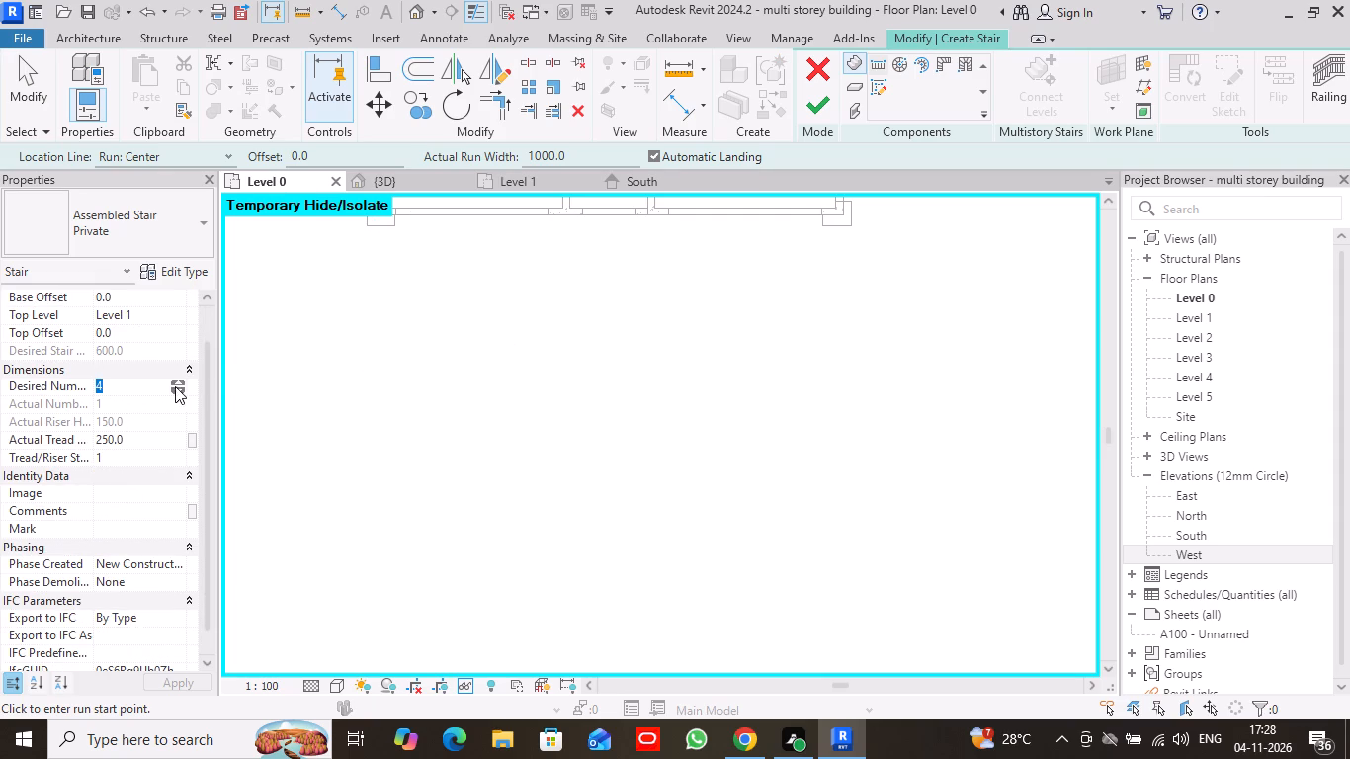
pyautogui.tripleClick(176, 382)
pyautogui.tripleClick(176, 382)
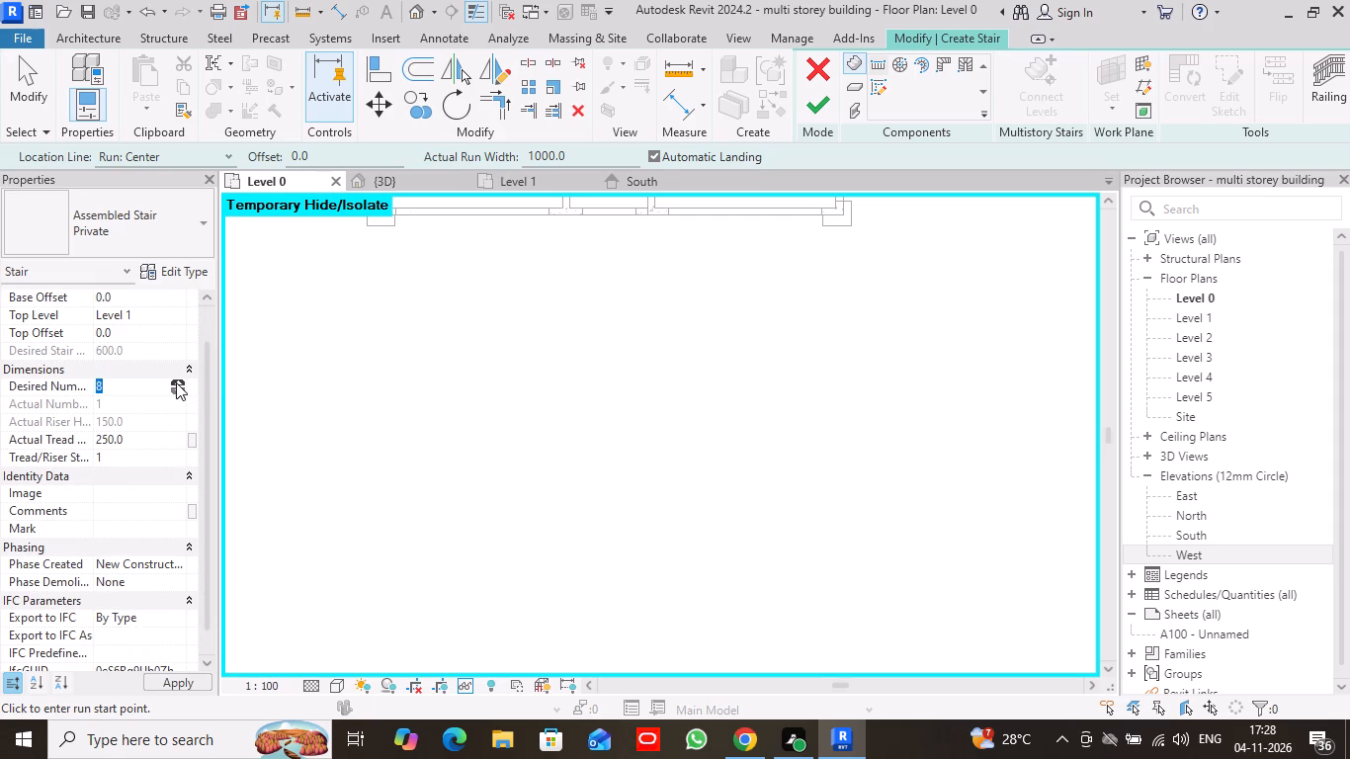
pyautogui.tripleClick(176, 382)
pyautogui.tripleClick(176, 382)
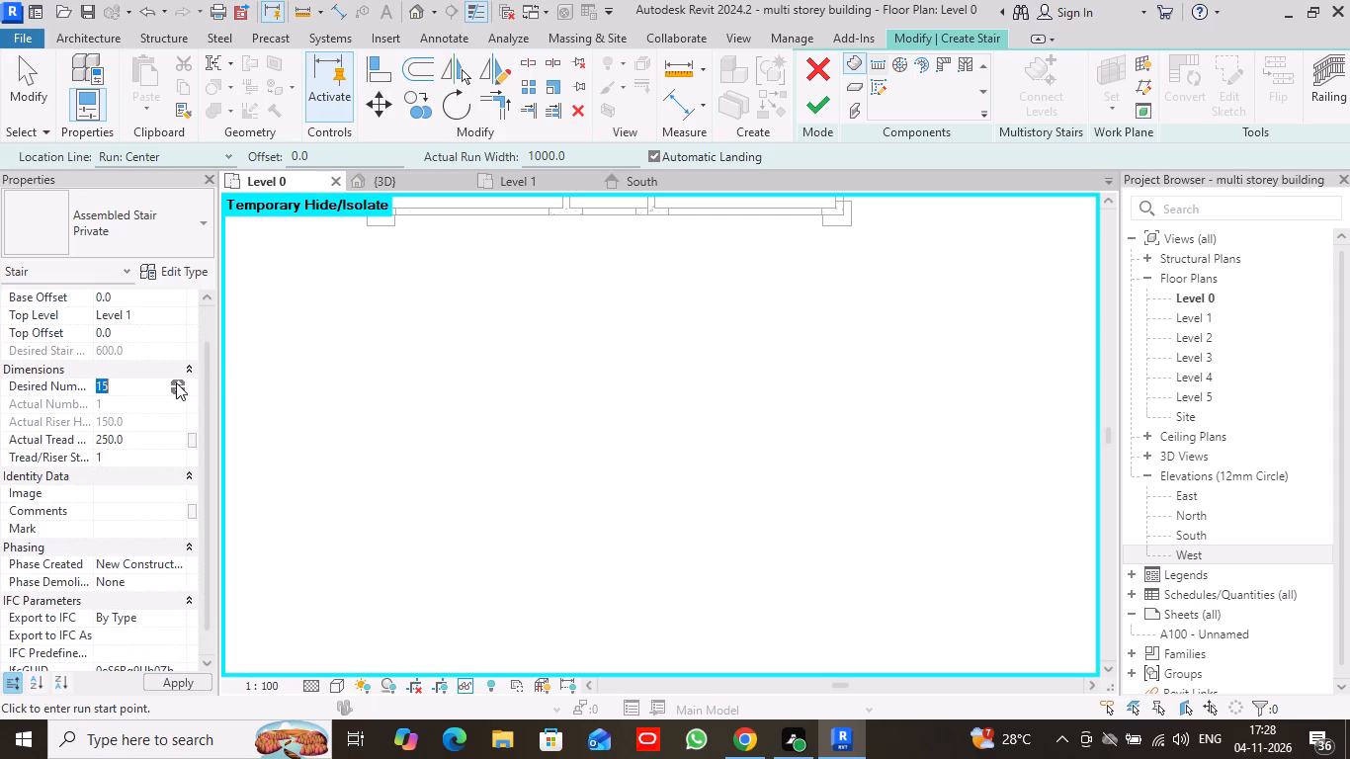
pyautogui.tripleClick(176, 382)
pyautogui.click(176, 382)
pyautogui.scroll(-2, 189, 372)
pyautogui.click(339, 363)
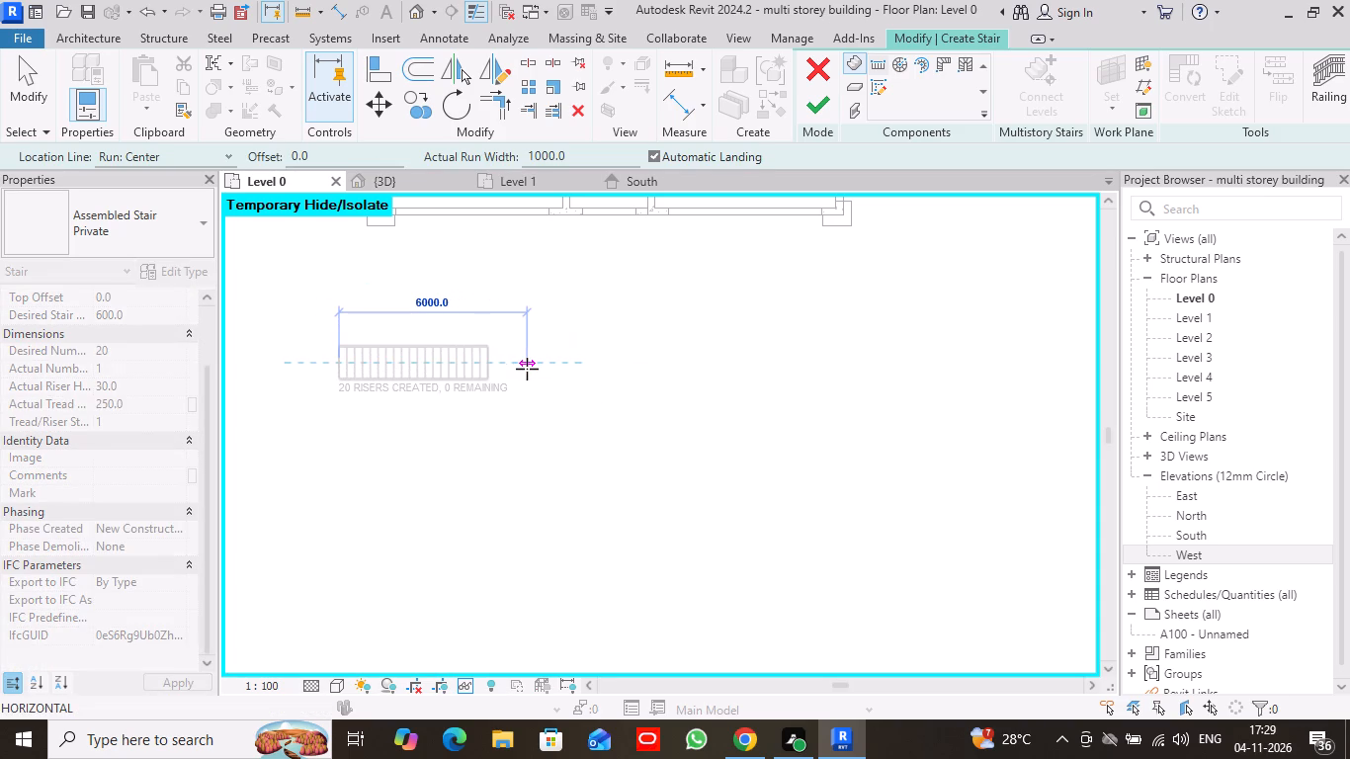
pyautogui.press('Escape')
# Draw a U-shaped stair outside the building with two parallel 10-riser runs, each about 2250 mm long, joined by a landing.
pyautogui.moveTo(548, 380); pyautogui.dragTo(548, 440, button='middle')
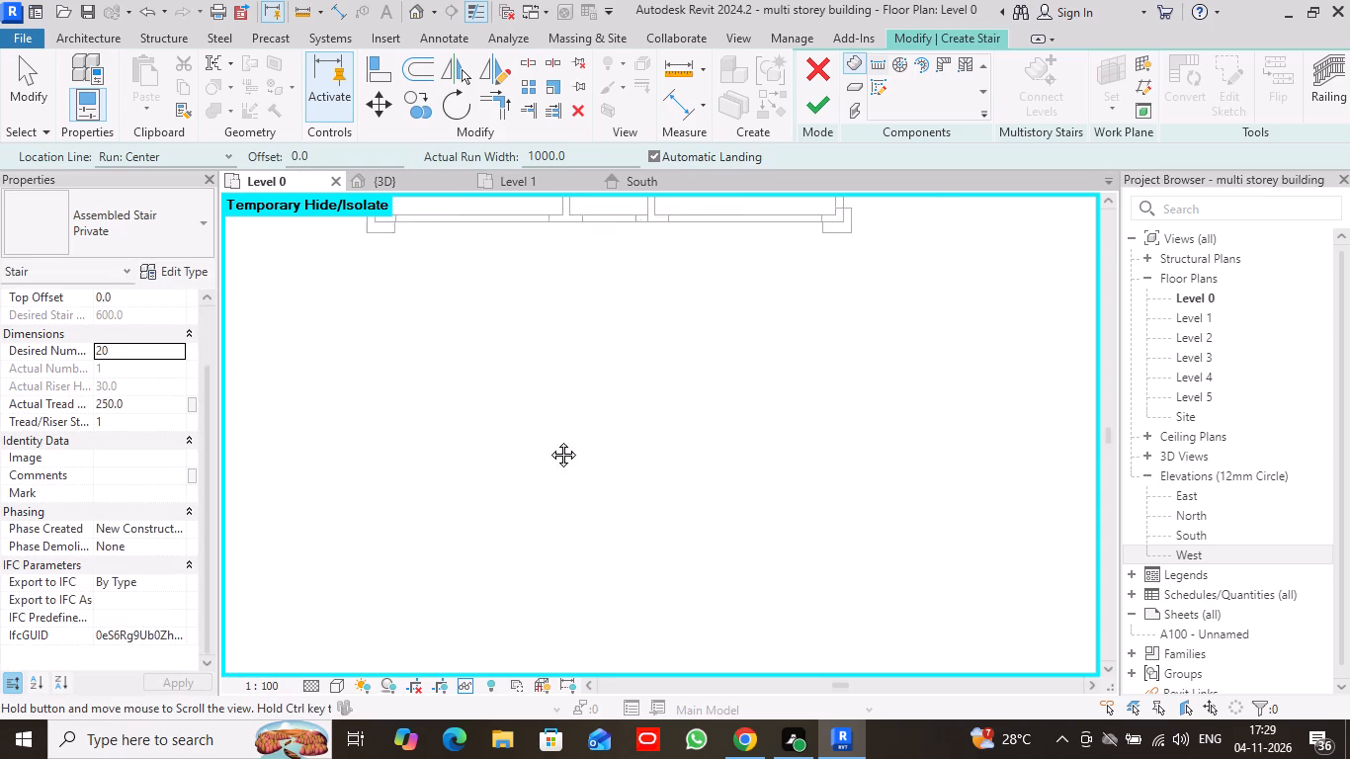
pyautogui.moveTo(548, 440); pyautogui.dragTo(577, 407, button='middle')
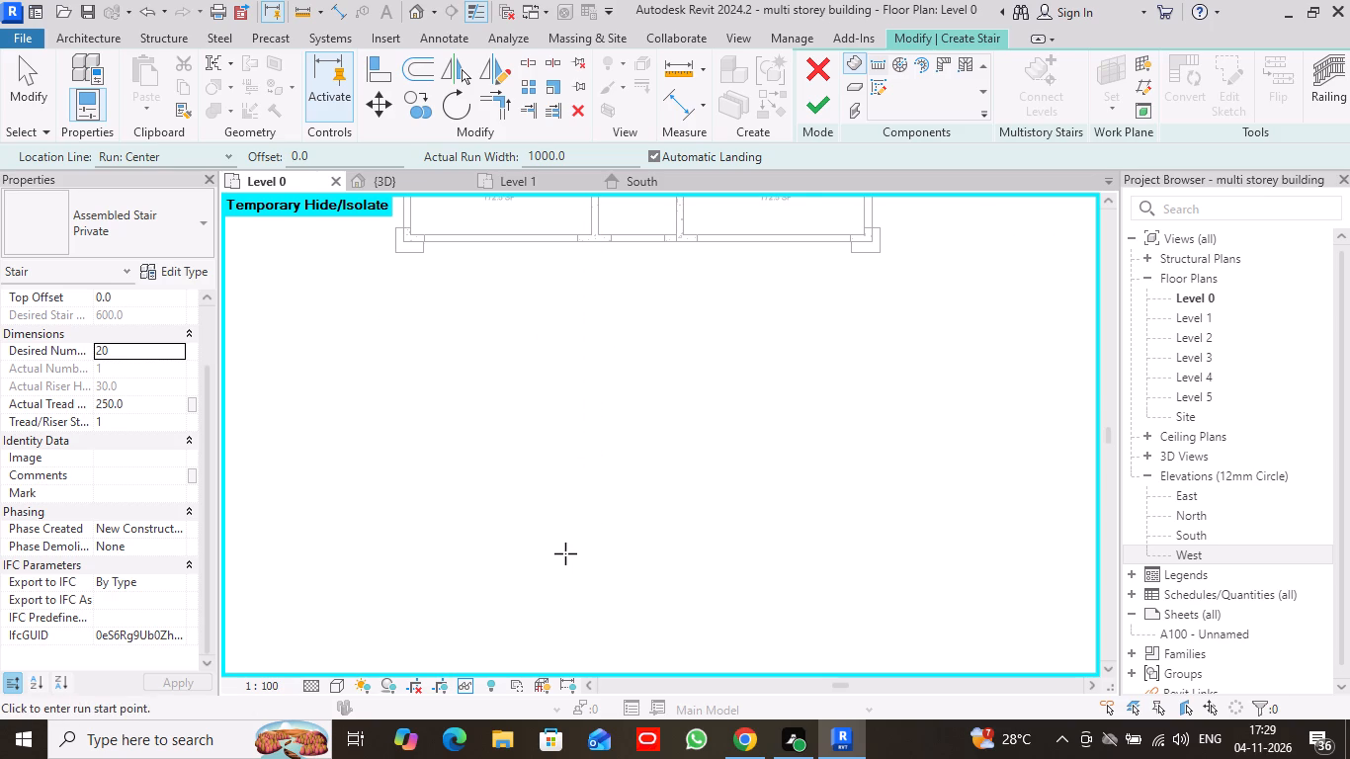
pyautogui.click(565, 553)
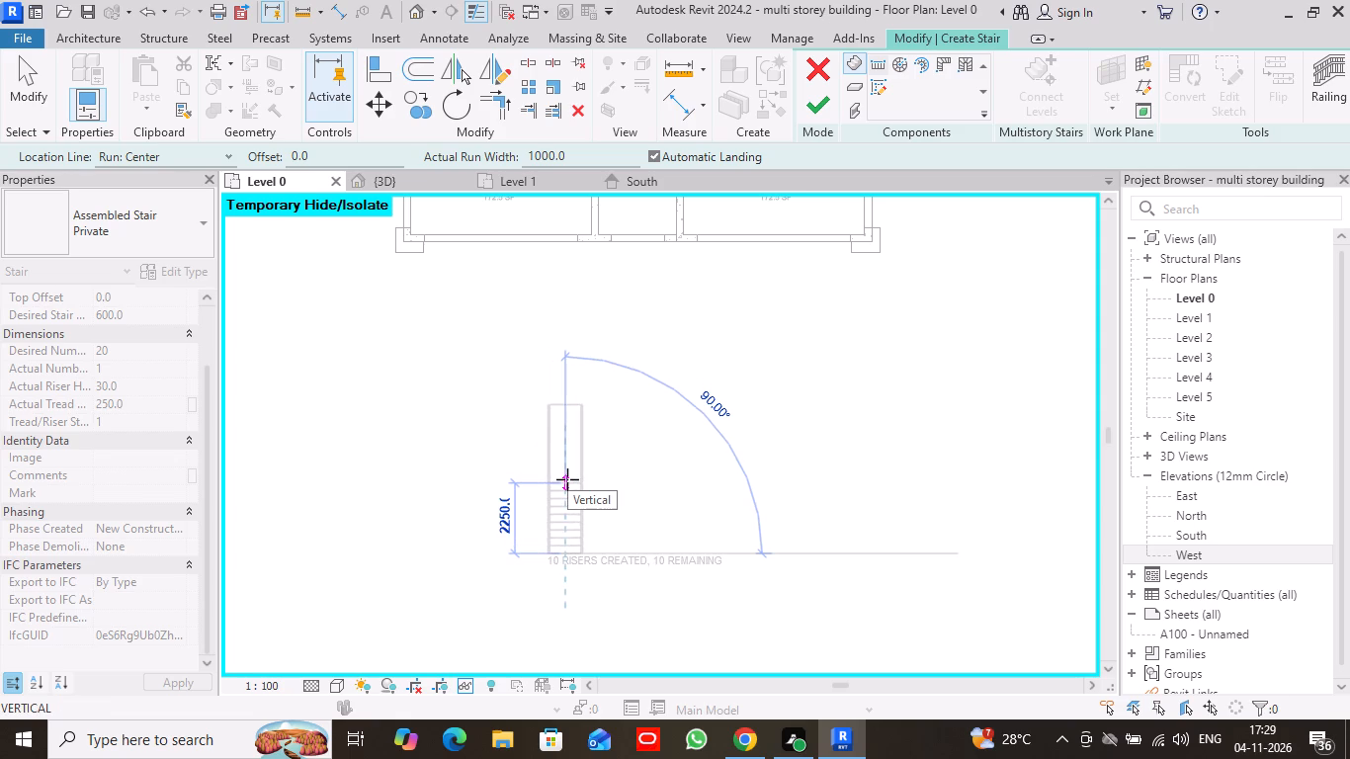
pyautogui.click(567, 479)
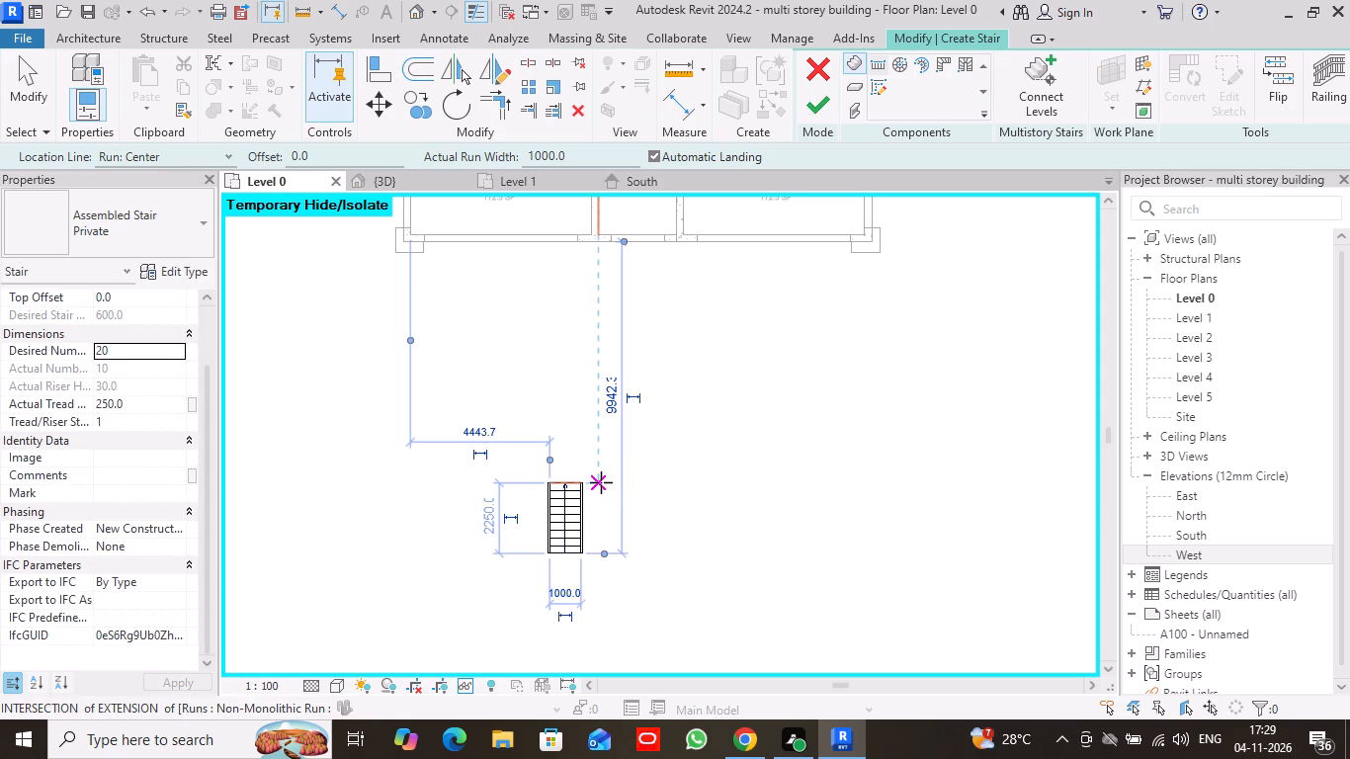
pyautogui.click(601, 482)
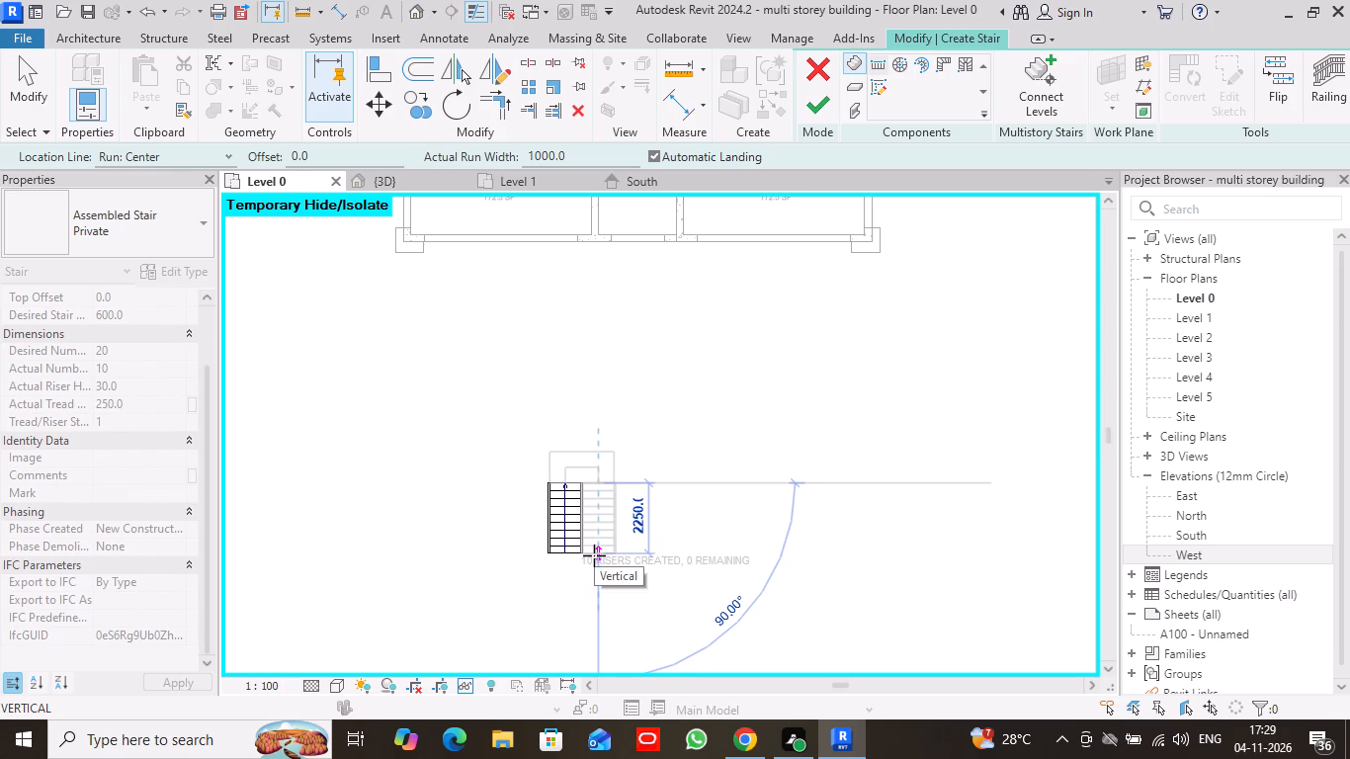
pyautogui.click(595, 555)
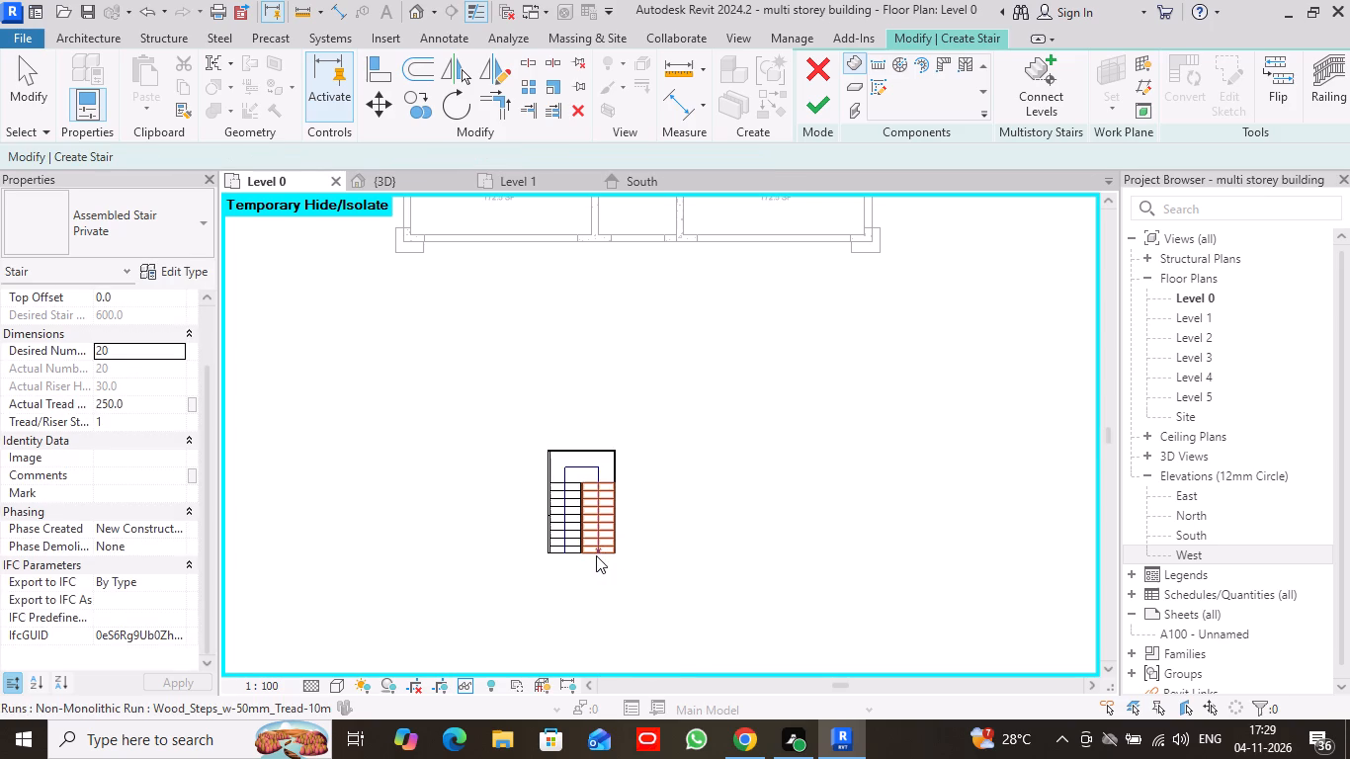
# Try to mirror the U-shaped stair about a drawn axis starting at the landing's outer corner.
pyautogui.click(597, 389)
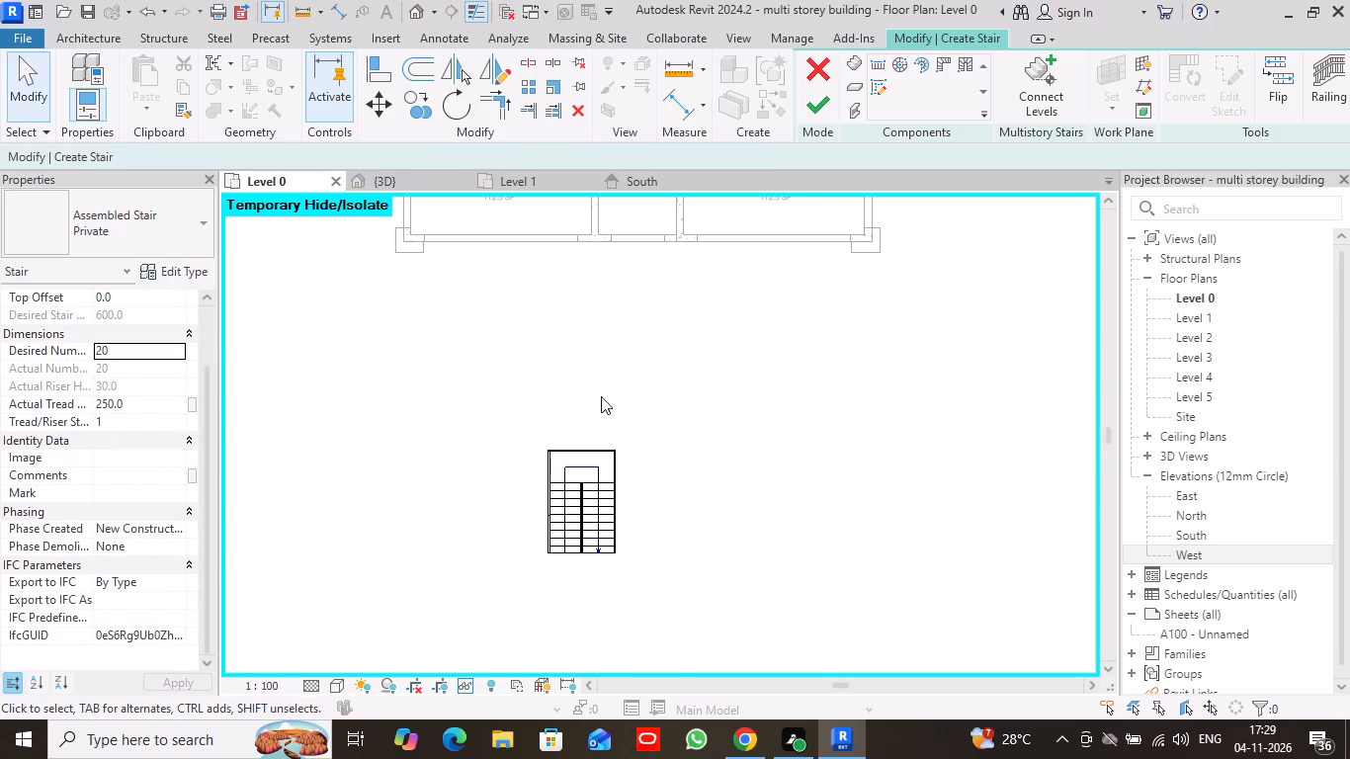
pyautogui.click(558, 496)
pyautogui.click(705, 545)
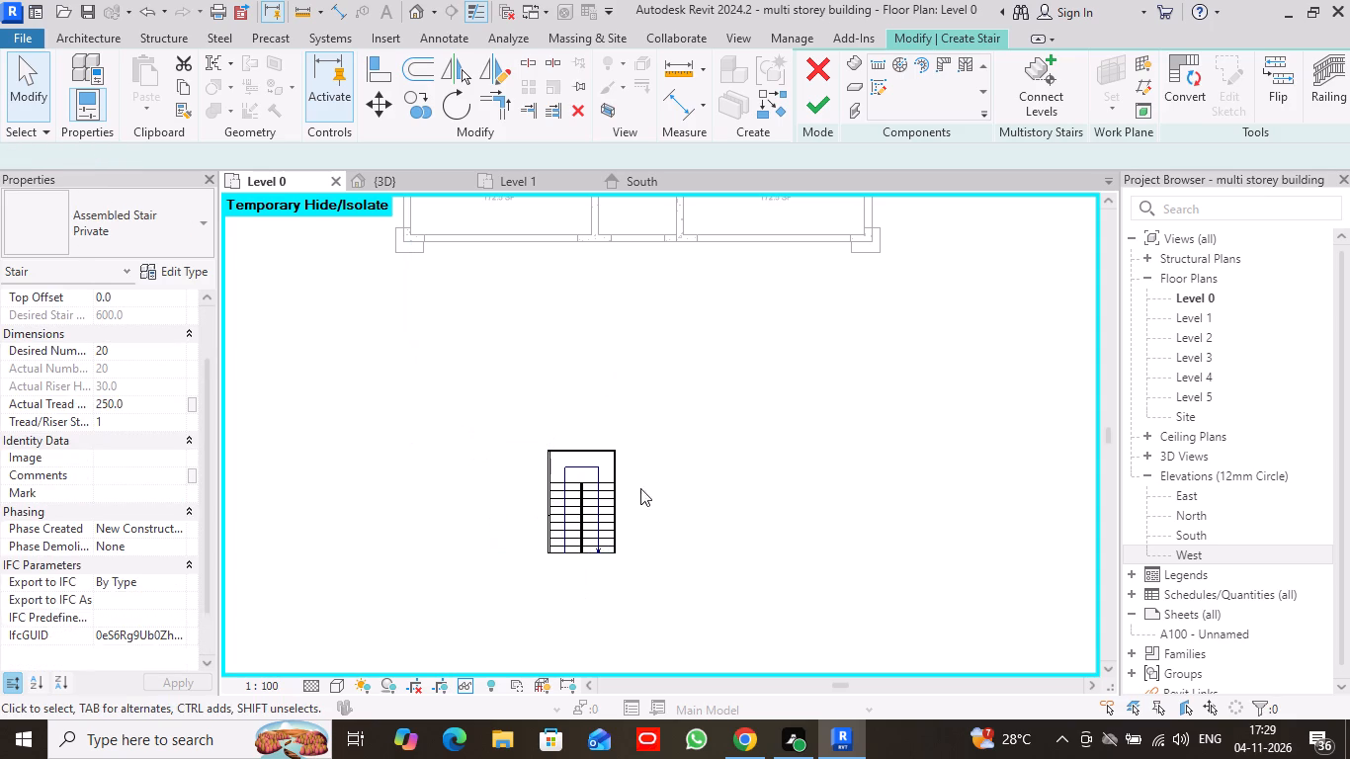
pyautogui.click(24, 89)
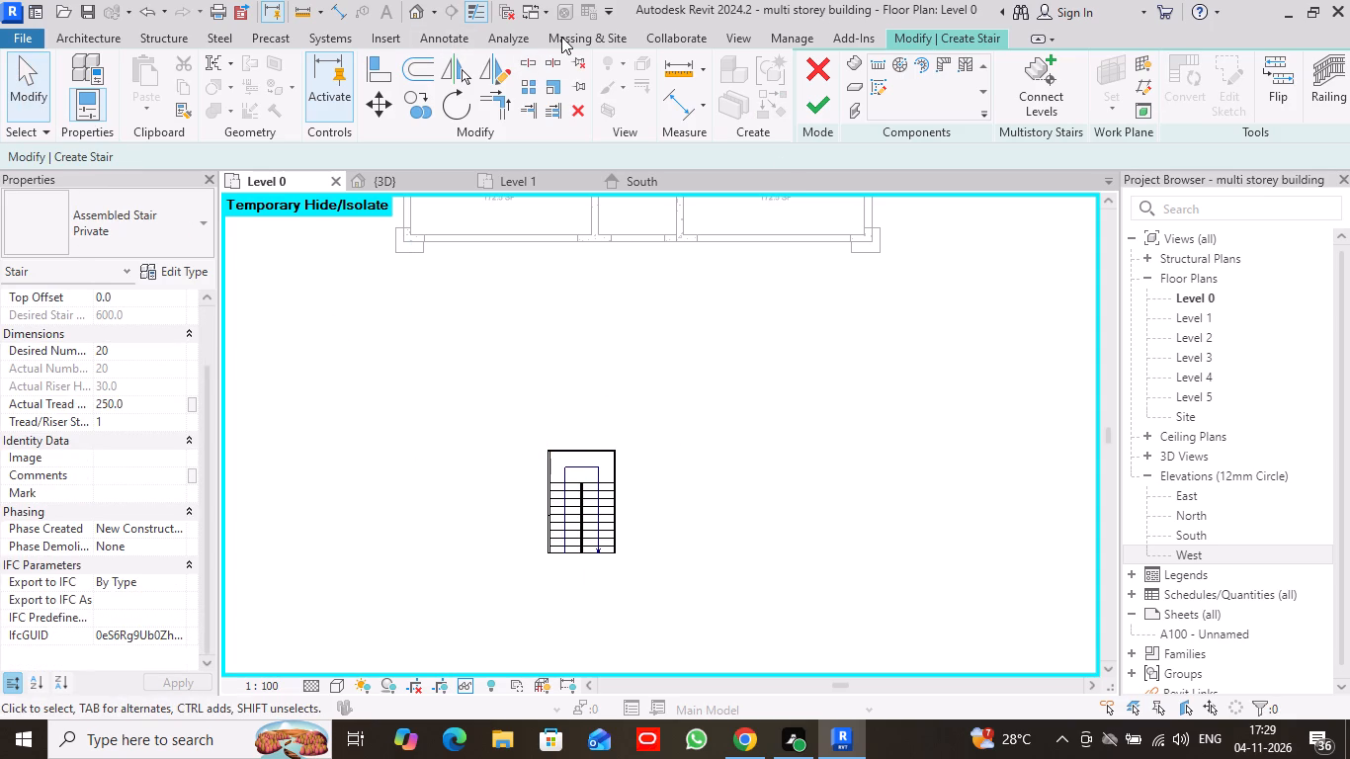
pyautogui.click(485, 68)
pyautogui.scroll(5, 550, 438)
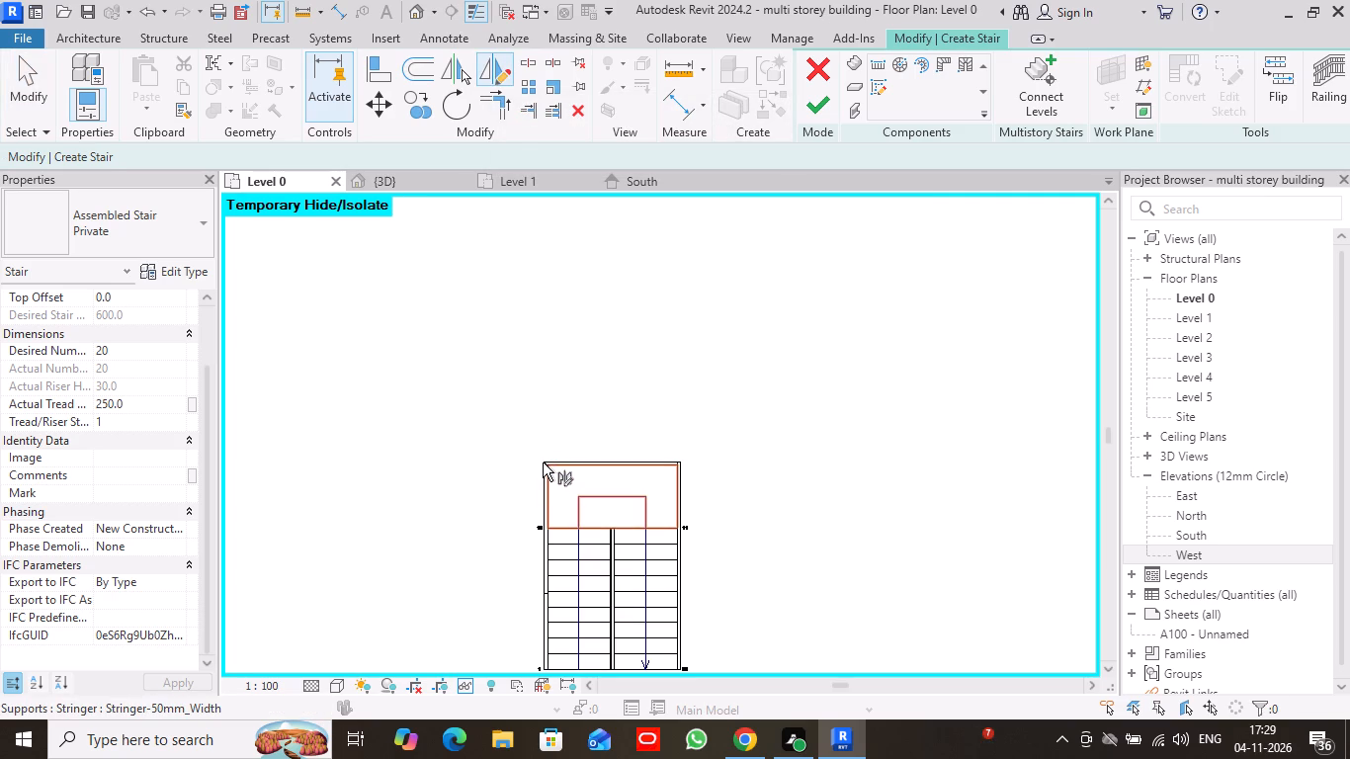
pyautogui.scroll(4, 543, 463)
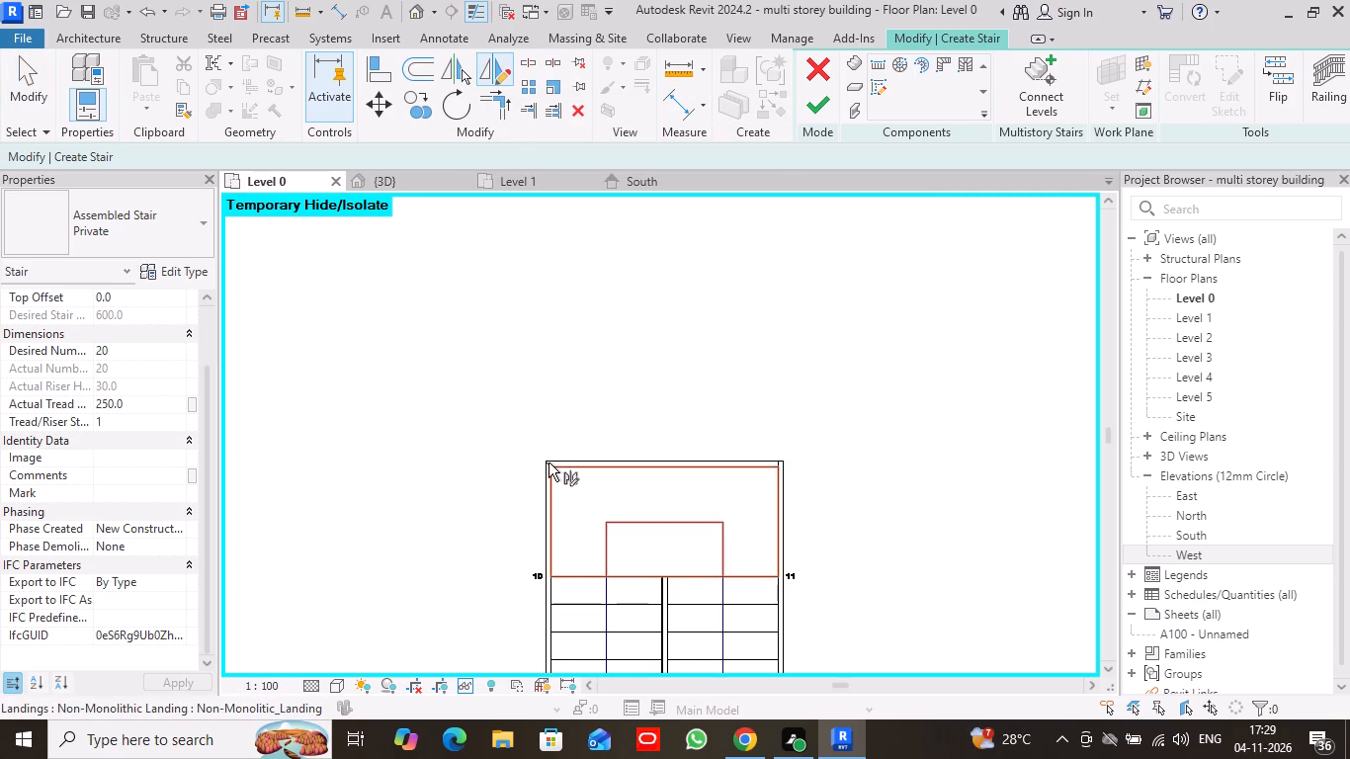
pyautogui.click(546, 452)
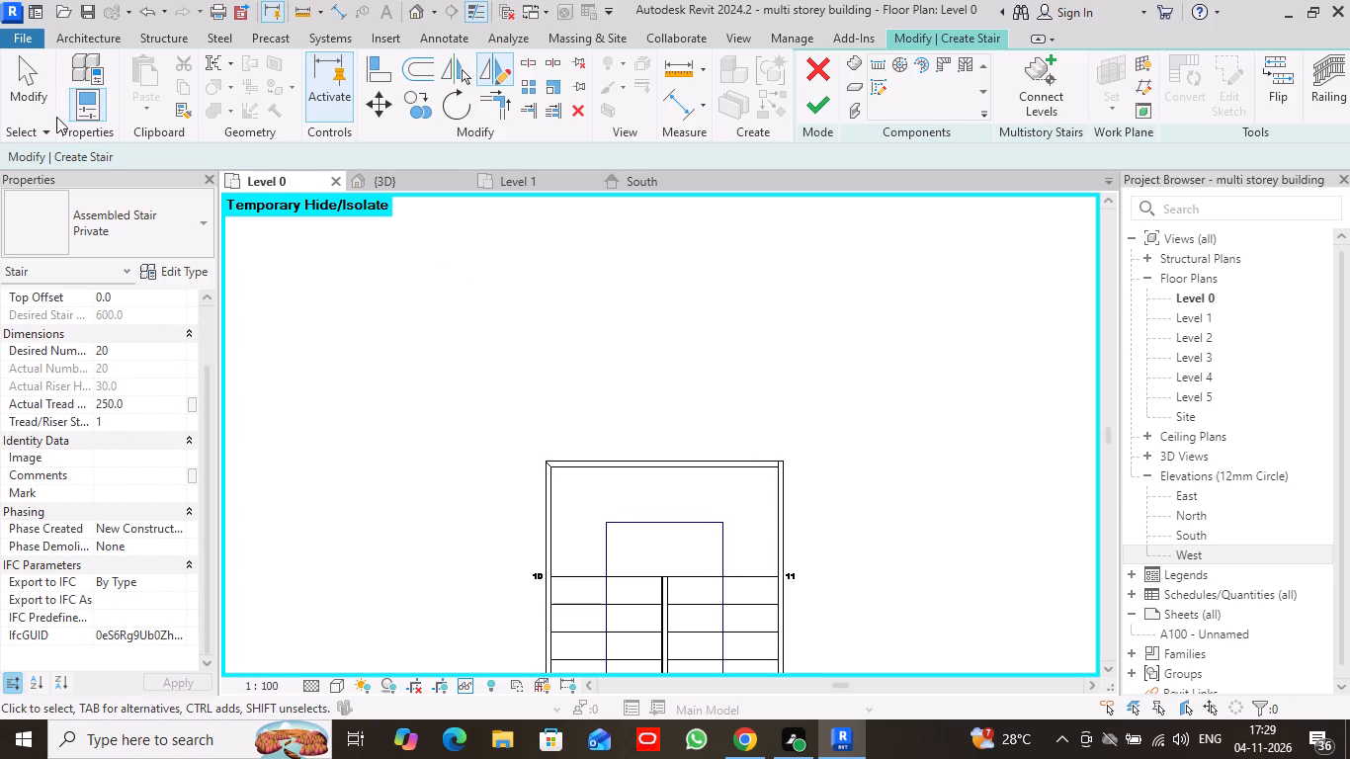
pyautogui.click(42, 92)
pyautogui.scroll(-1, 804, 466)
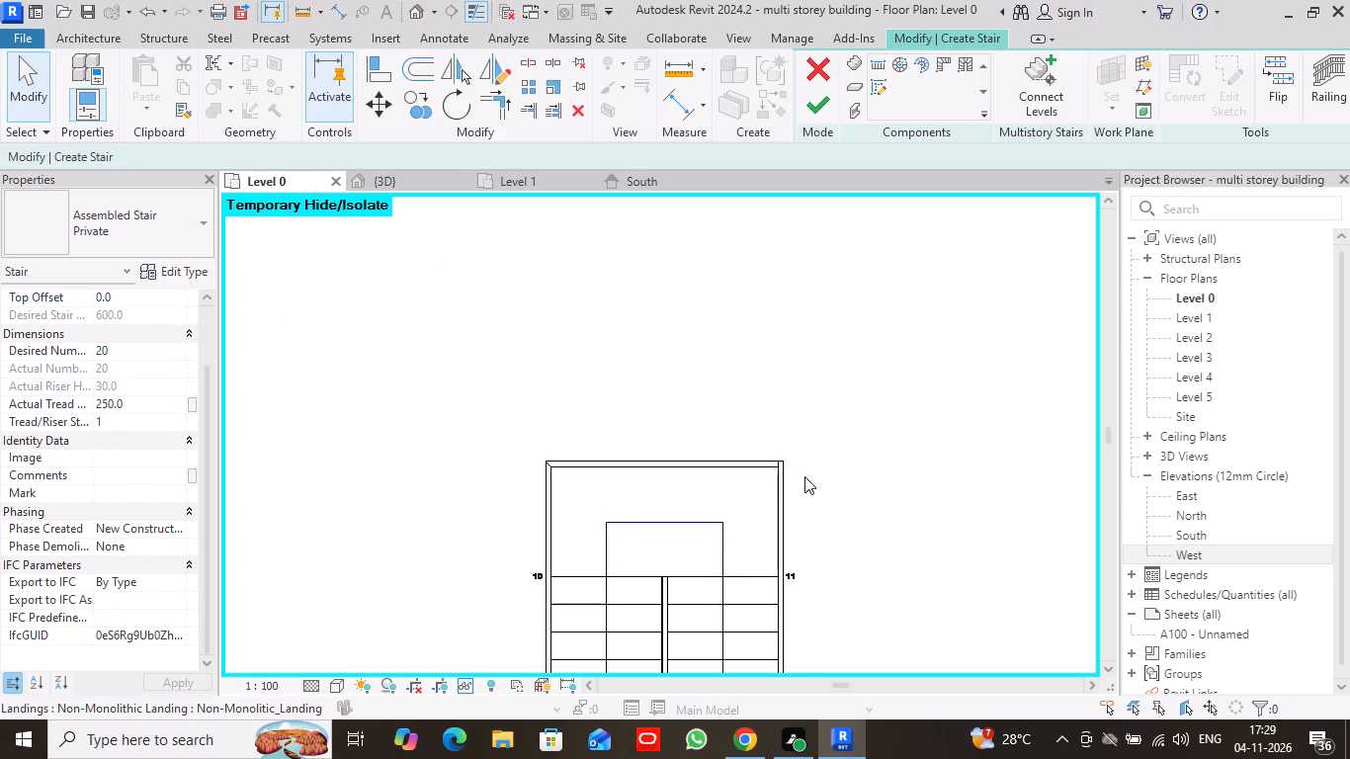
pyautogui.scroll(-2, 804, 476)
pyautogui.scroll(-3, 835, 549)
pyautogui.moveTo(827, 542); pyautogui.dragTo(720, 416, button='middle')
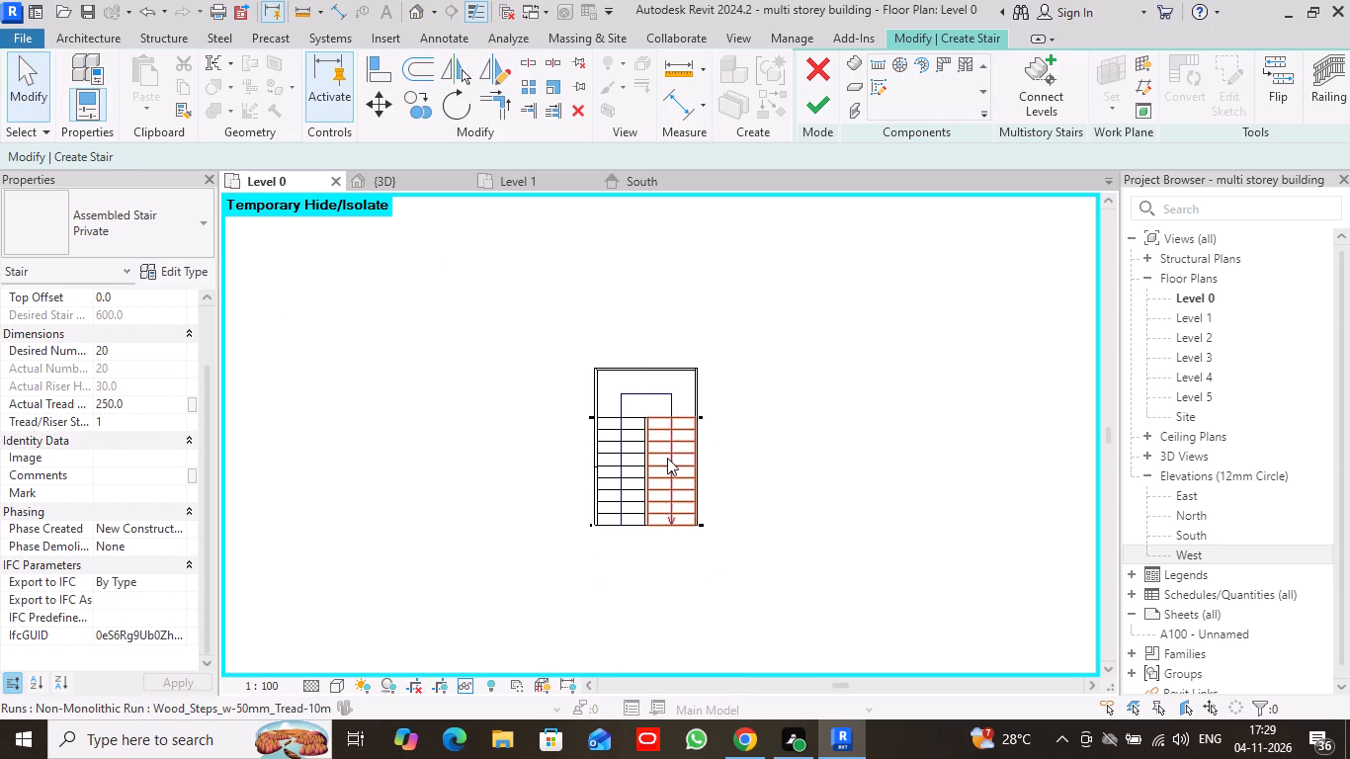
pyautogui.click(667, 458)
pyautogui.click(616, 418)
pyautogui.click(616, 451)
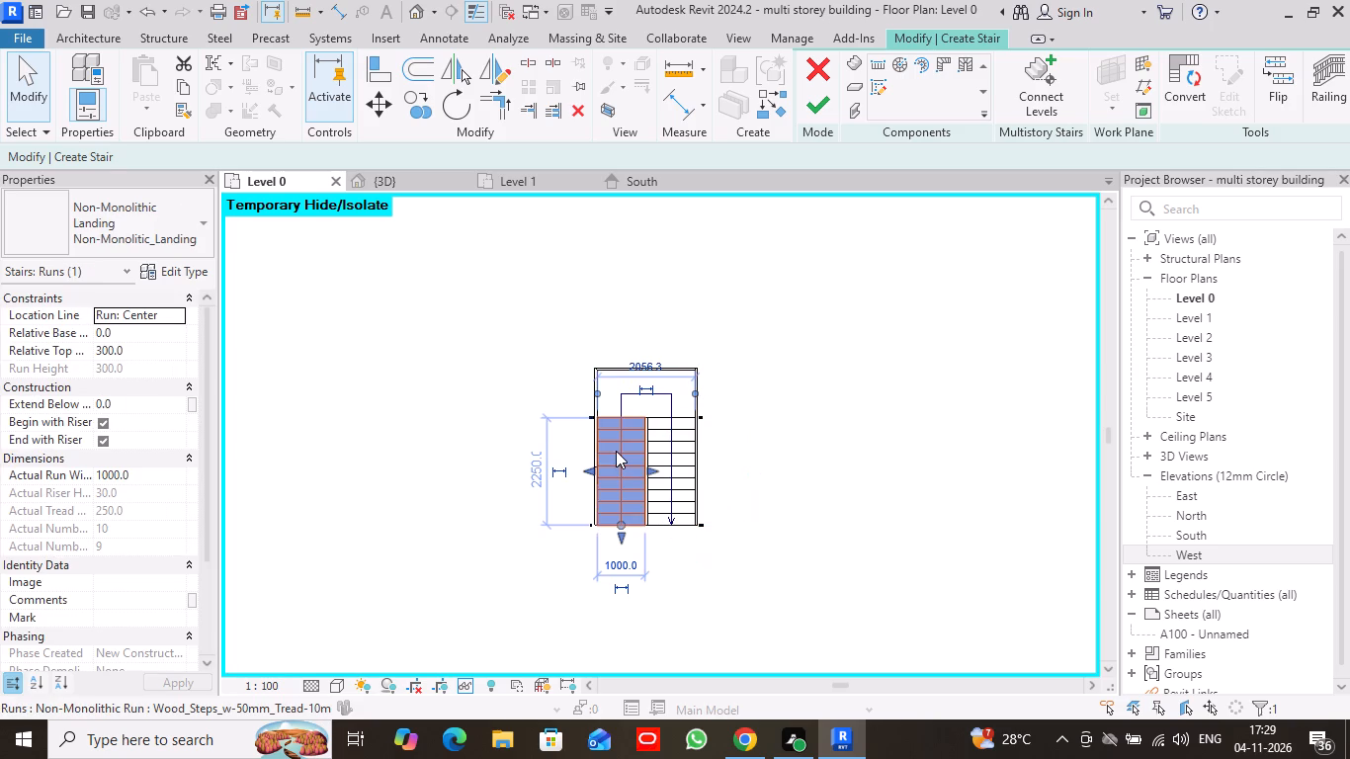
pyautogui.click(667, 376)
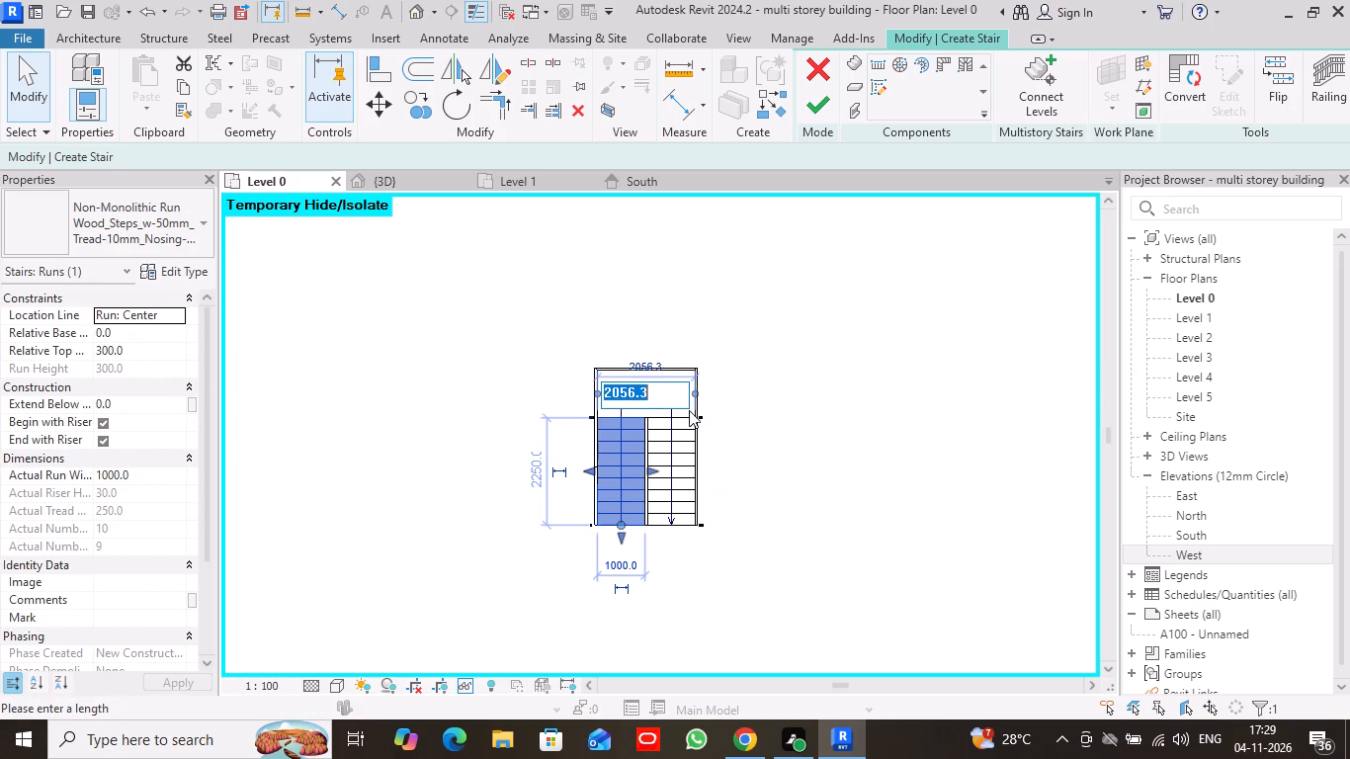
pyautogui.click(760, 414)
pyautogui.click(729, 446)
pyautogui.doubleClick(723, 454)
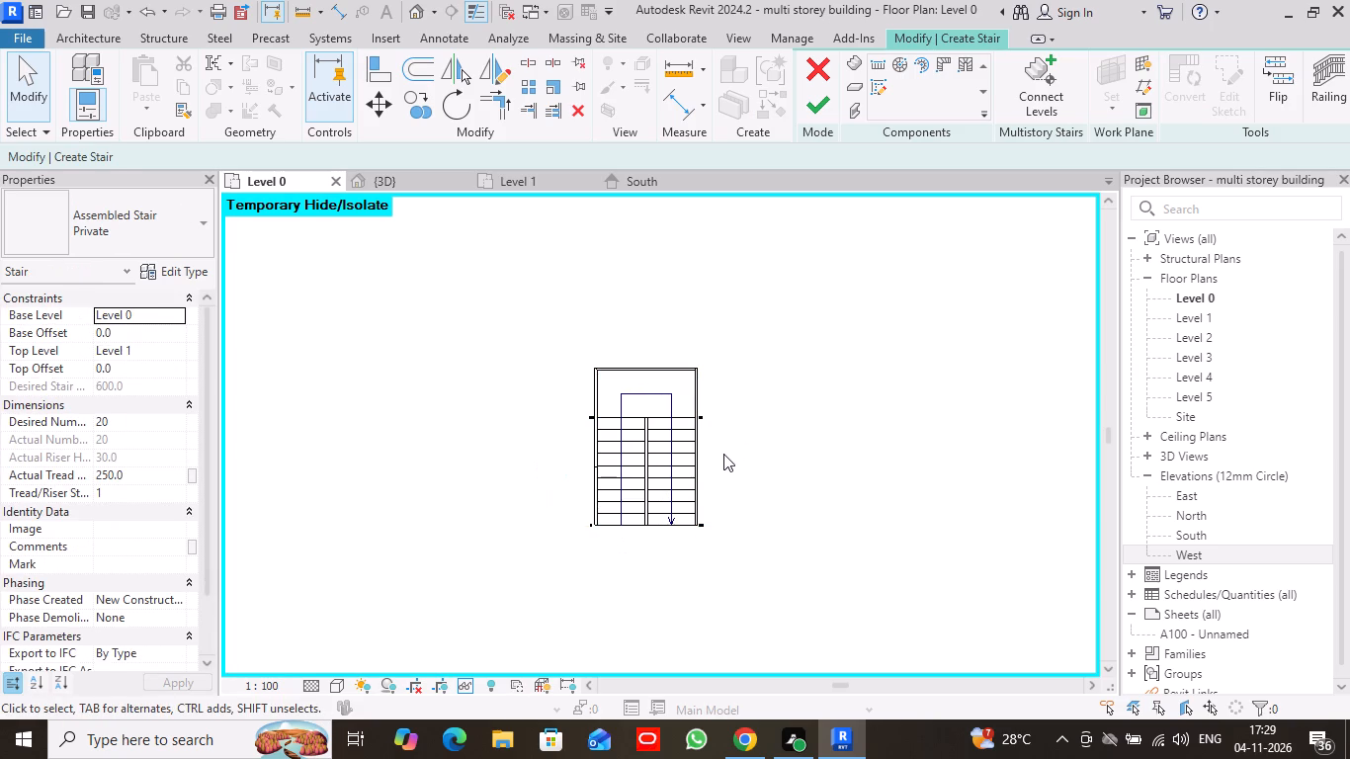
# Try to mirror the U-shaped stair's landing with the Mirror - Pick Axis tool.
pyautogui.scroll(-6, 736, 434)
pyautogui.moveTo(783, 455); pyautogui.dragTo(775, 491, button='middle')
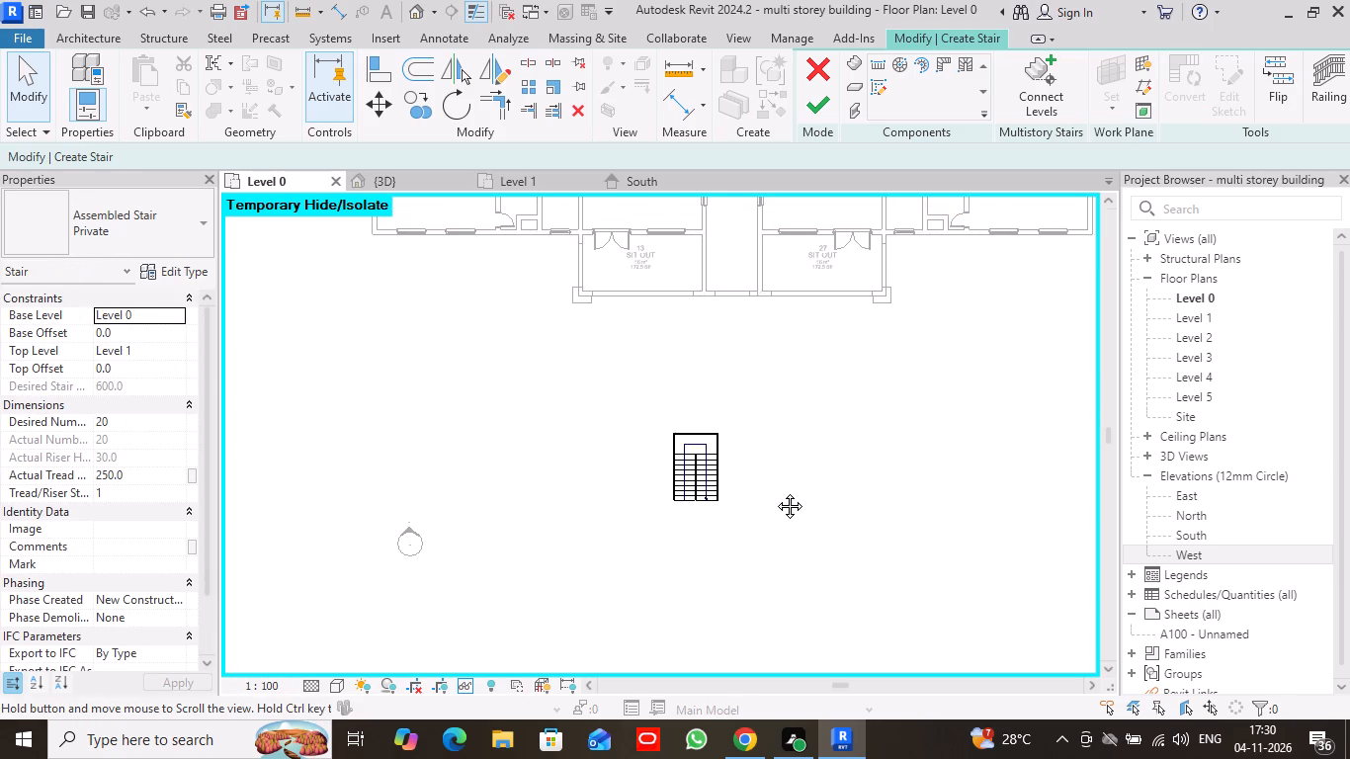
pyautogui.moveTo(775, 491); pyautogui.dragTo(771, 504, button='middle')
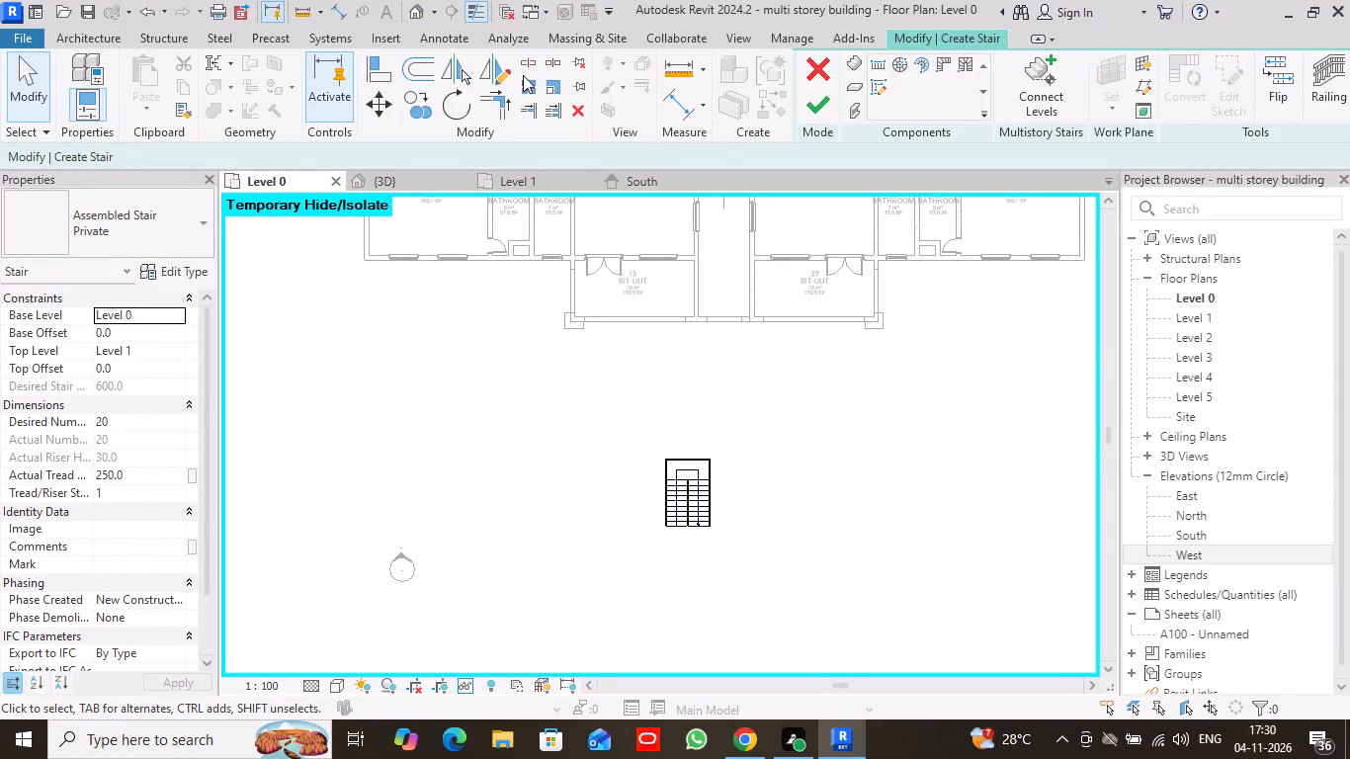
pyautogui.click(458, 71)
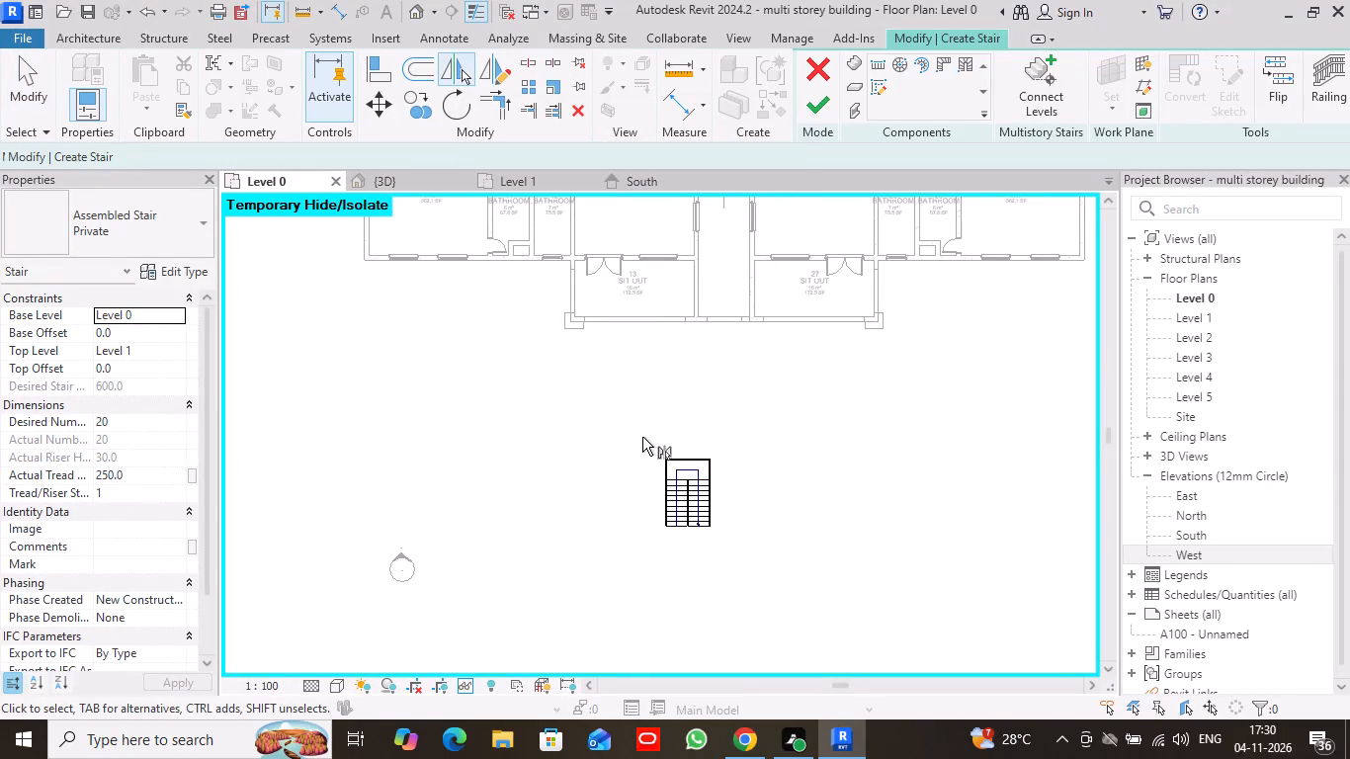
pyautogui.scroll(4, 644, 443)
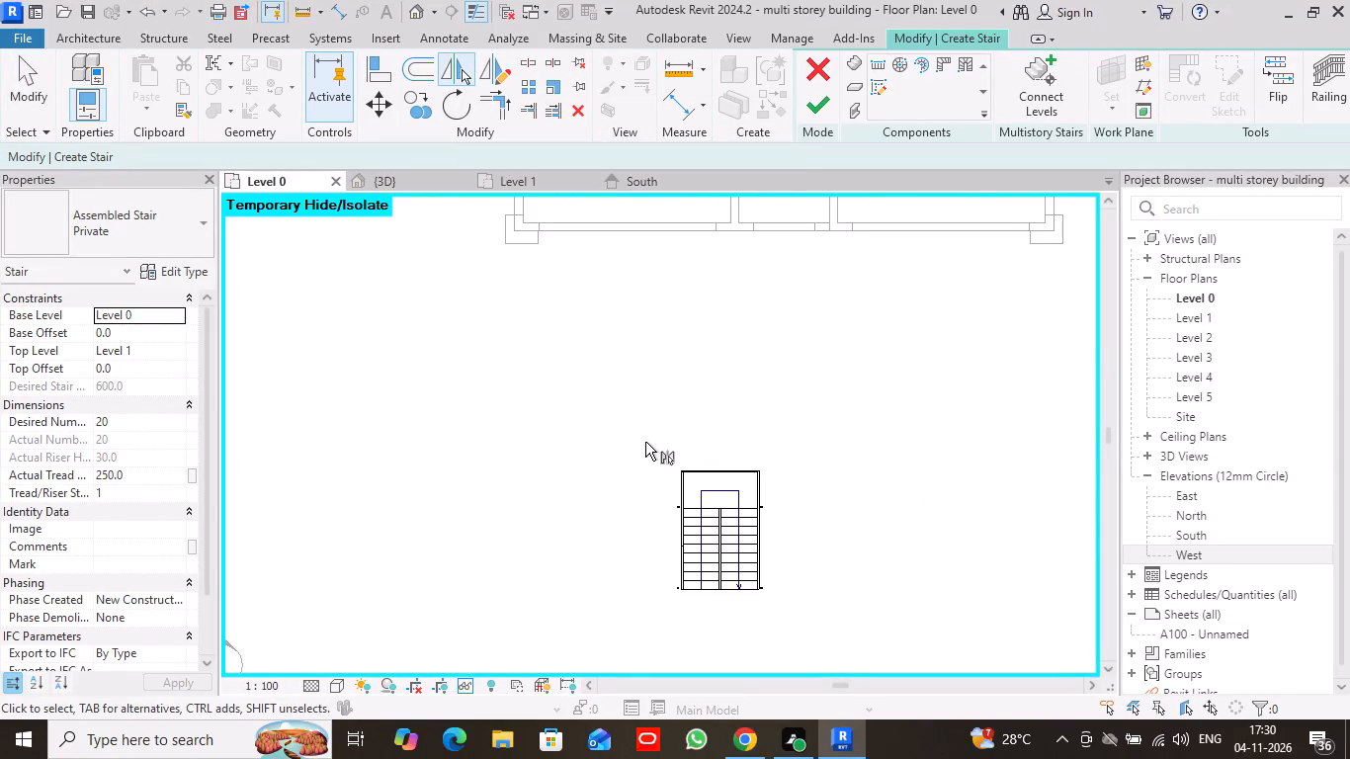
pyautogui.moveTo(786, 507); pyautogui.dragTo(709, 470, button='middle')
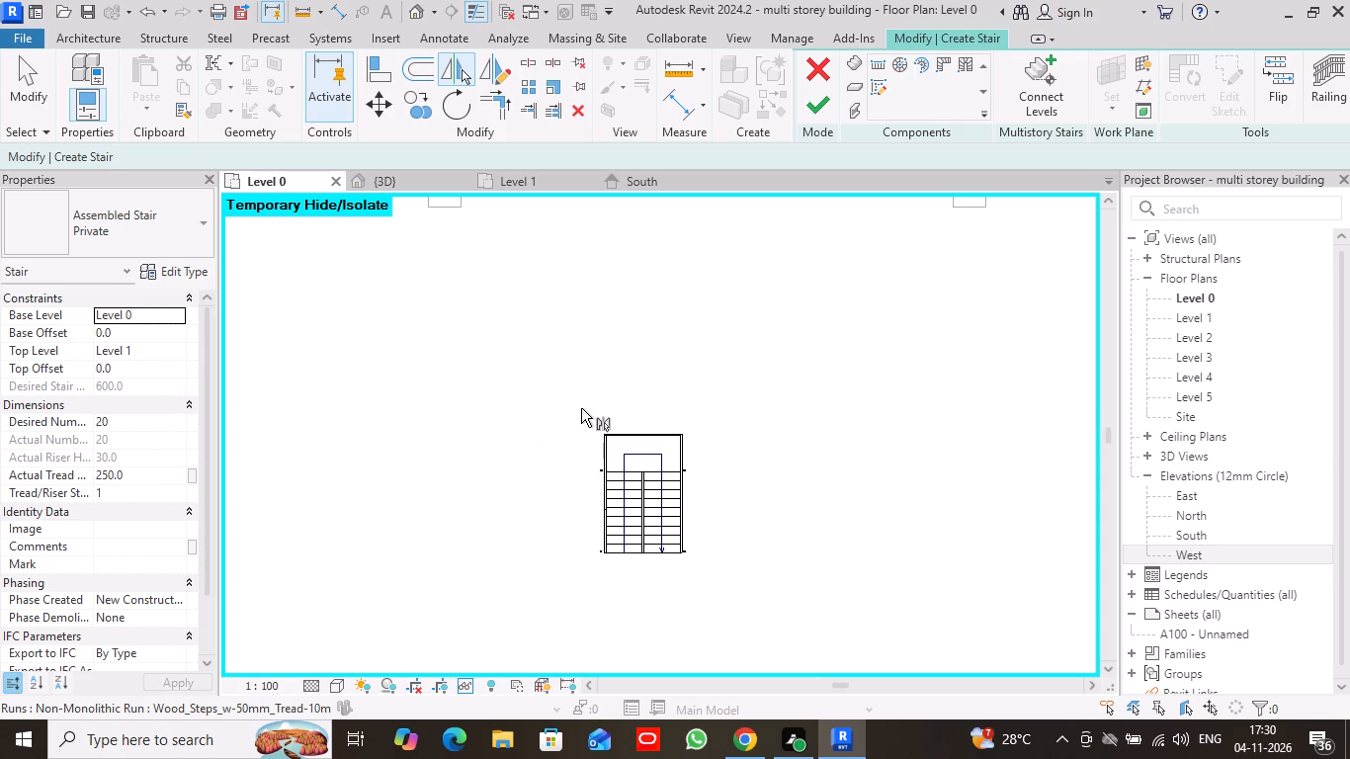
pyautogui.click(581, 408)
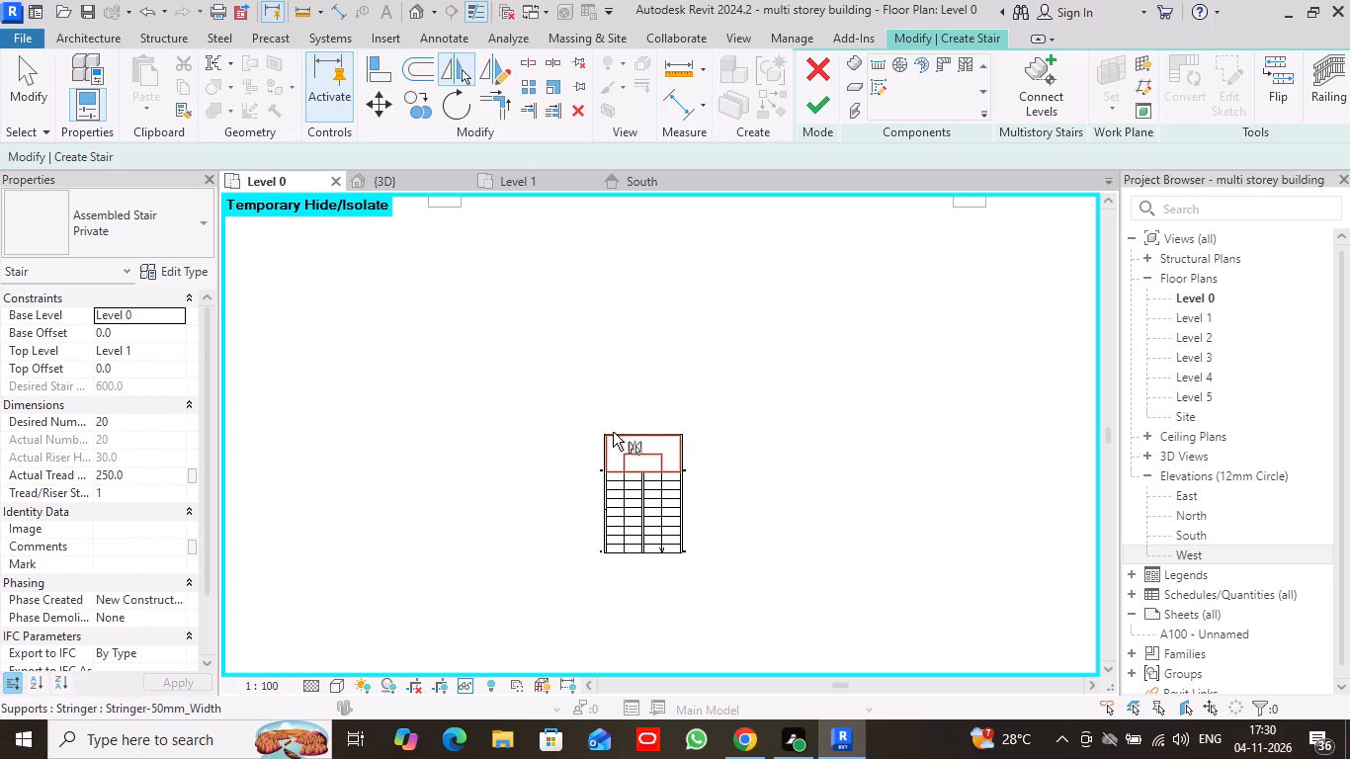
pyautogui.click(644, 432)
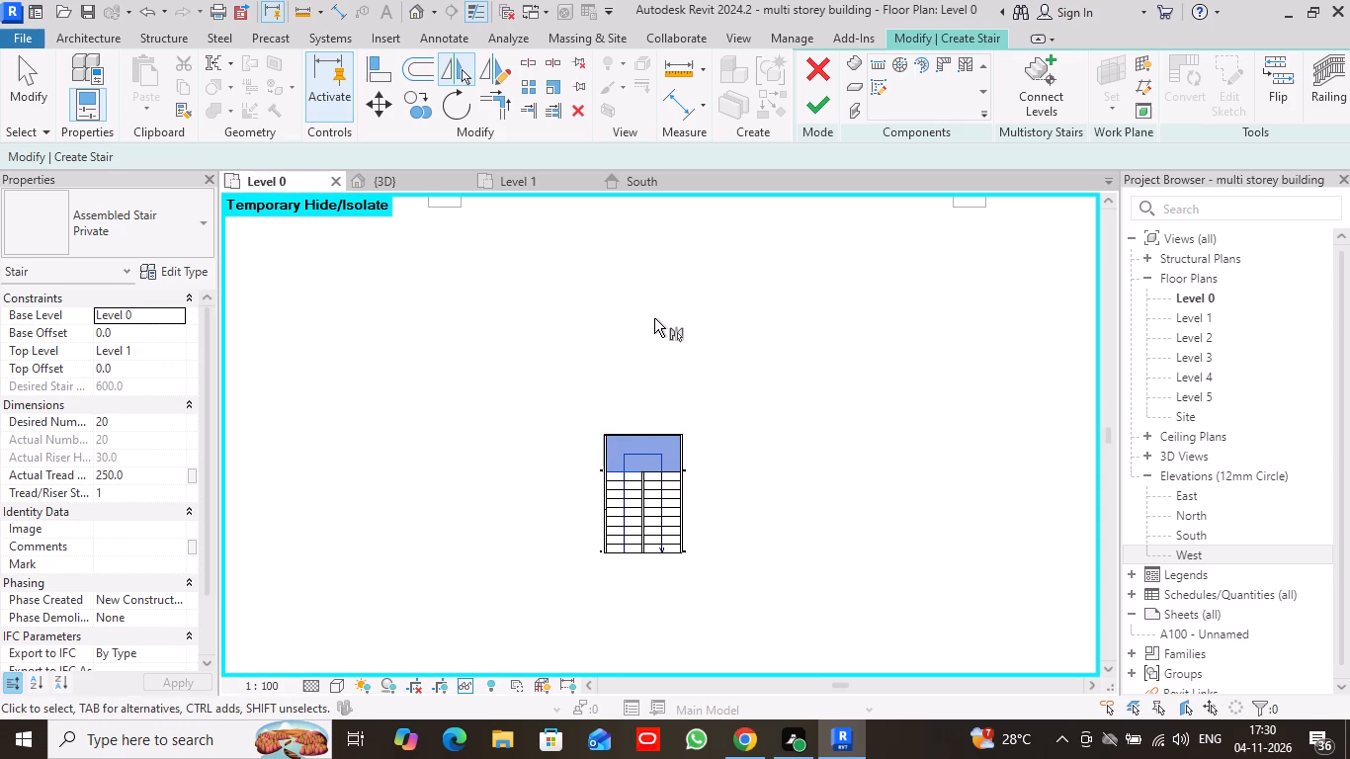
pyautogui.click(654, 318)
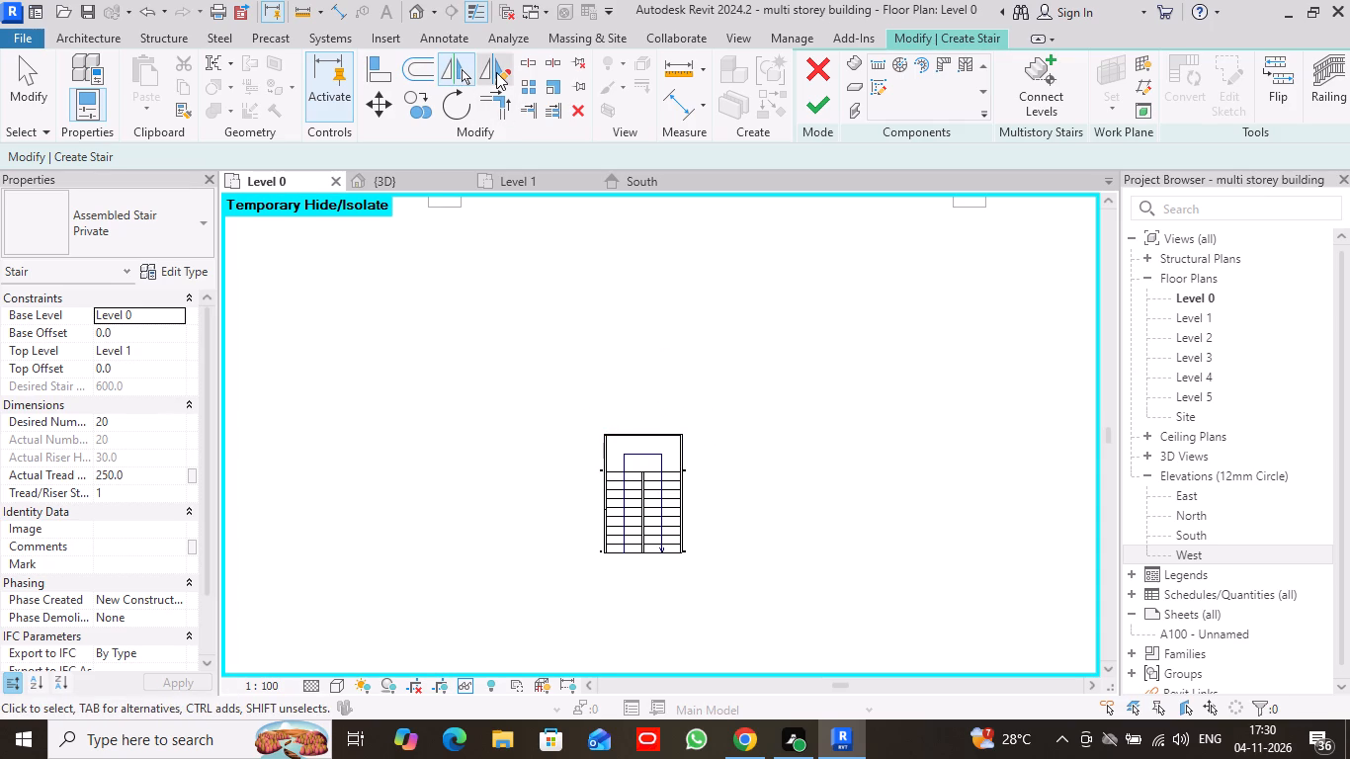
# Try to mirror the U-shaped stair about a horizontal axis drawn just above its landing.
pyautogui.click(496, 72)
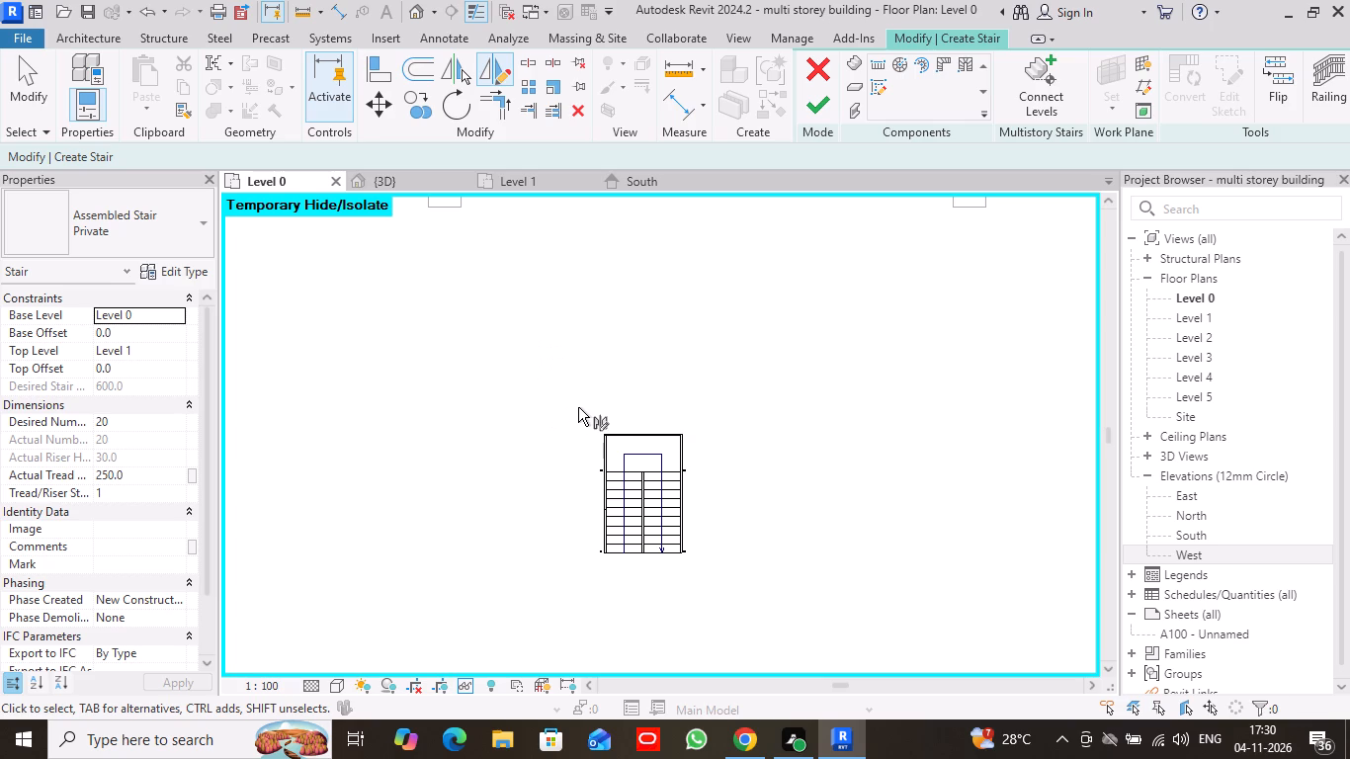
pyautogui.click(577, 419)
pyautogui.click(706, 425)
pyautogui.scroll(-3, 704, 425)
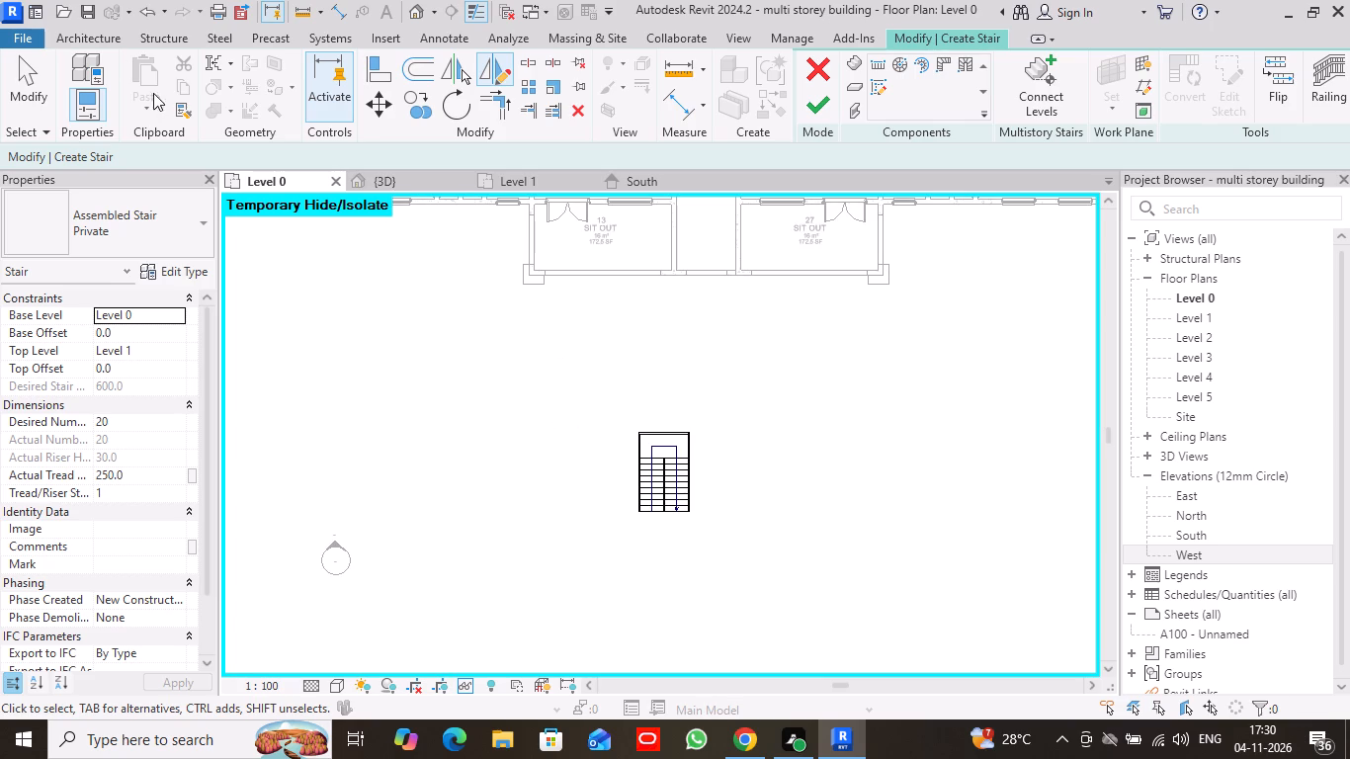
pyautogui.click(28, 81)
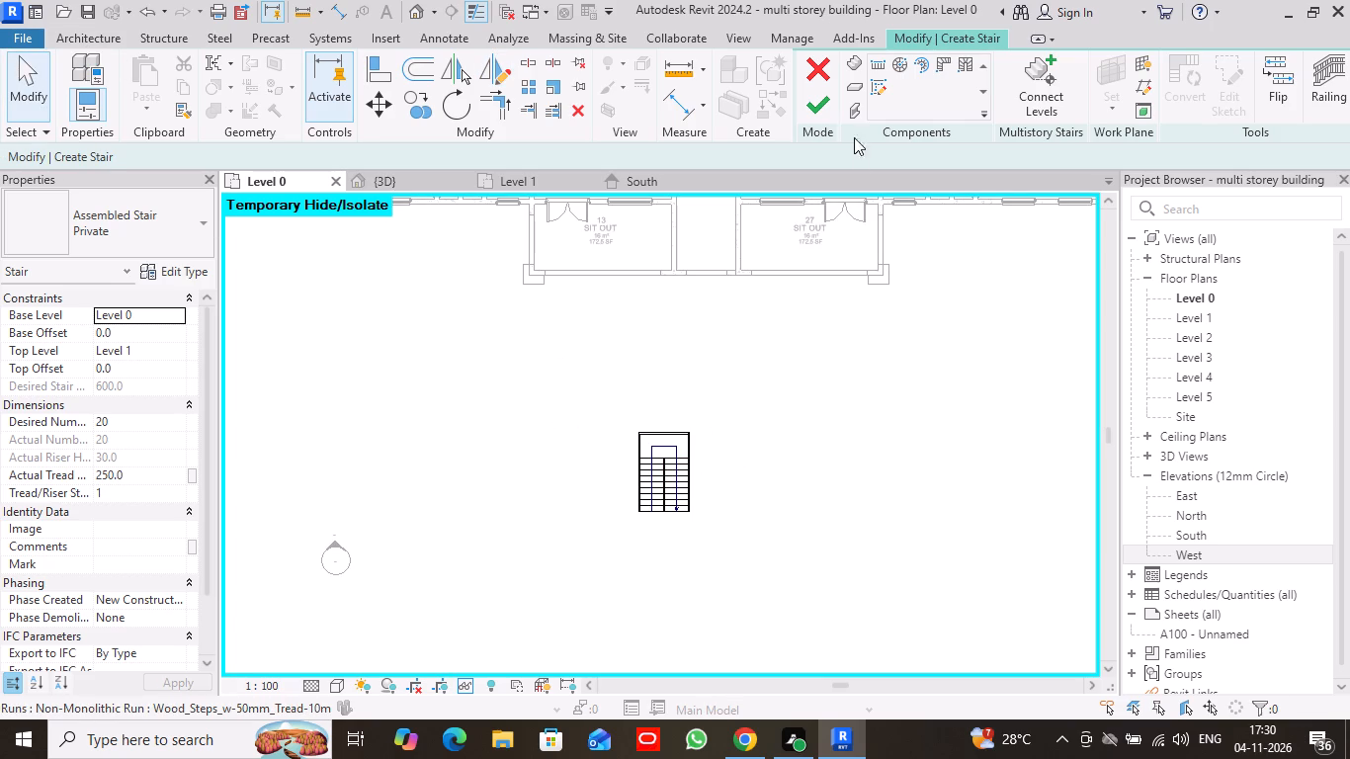
# Finish the U-shaped stair outside the building, completing its editing session.
pyautogui.click(822, 107)
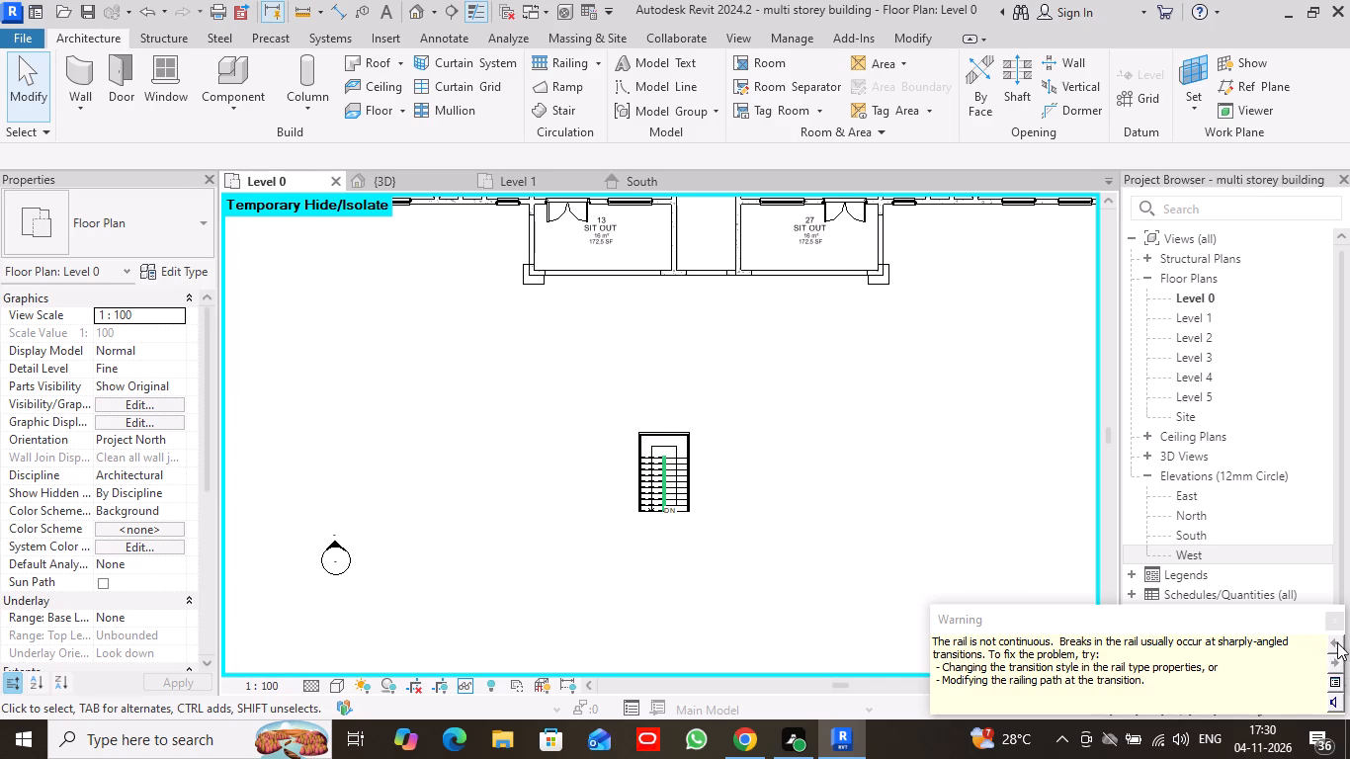
pyautogui.click(1336, 618)
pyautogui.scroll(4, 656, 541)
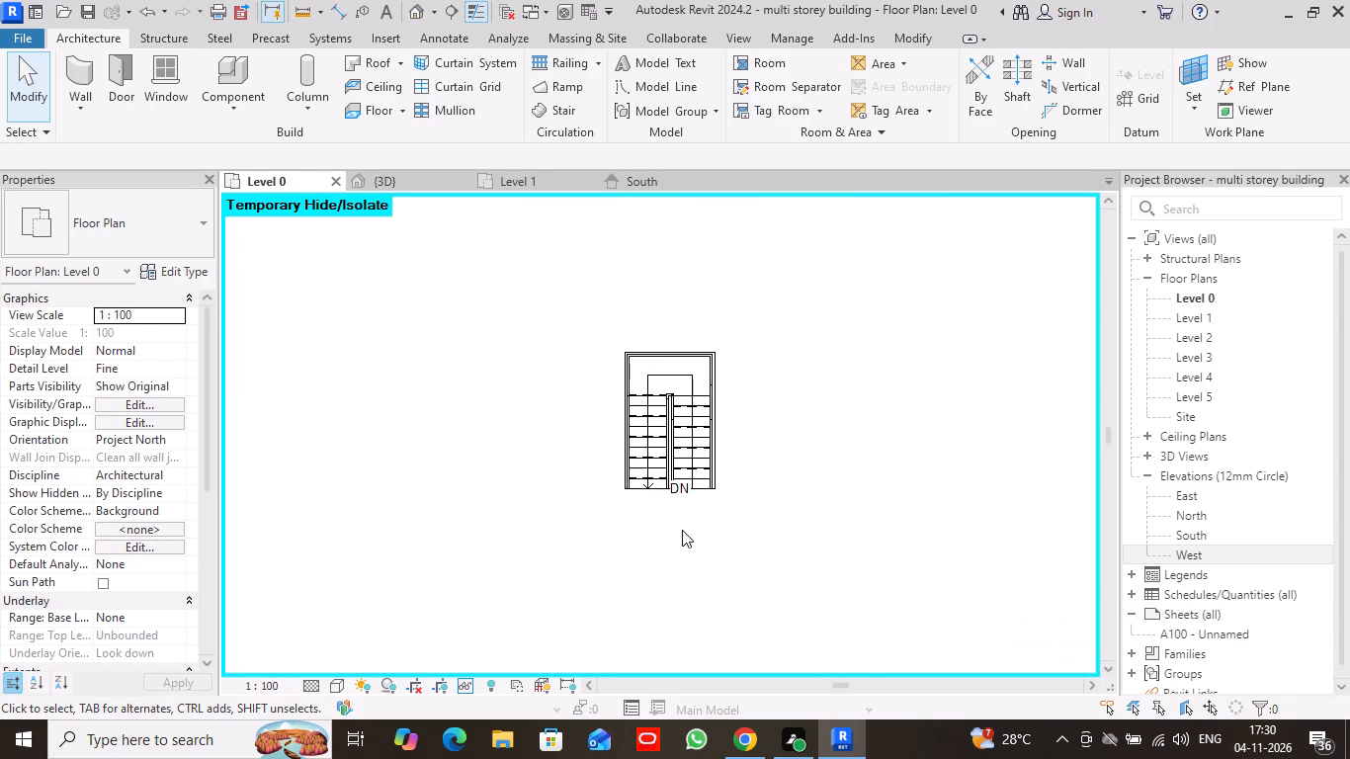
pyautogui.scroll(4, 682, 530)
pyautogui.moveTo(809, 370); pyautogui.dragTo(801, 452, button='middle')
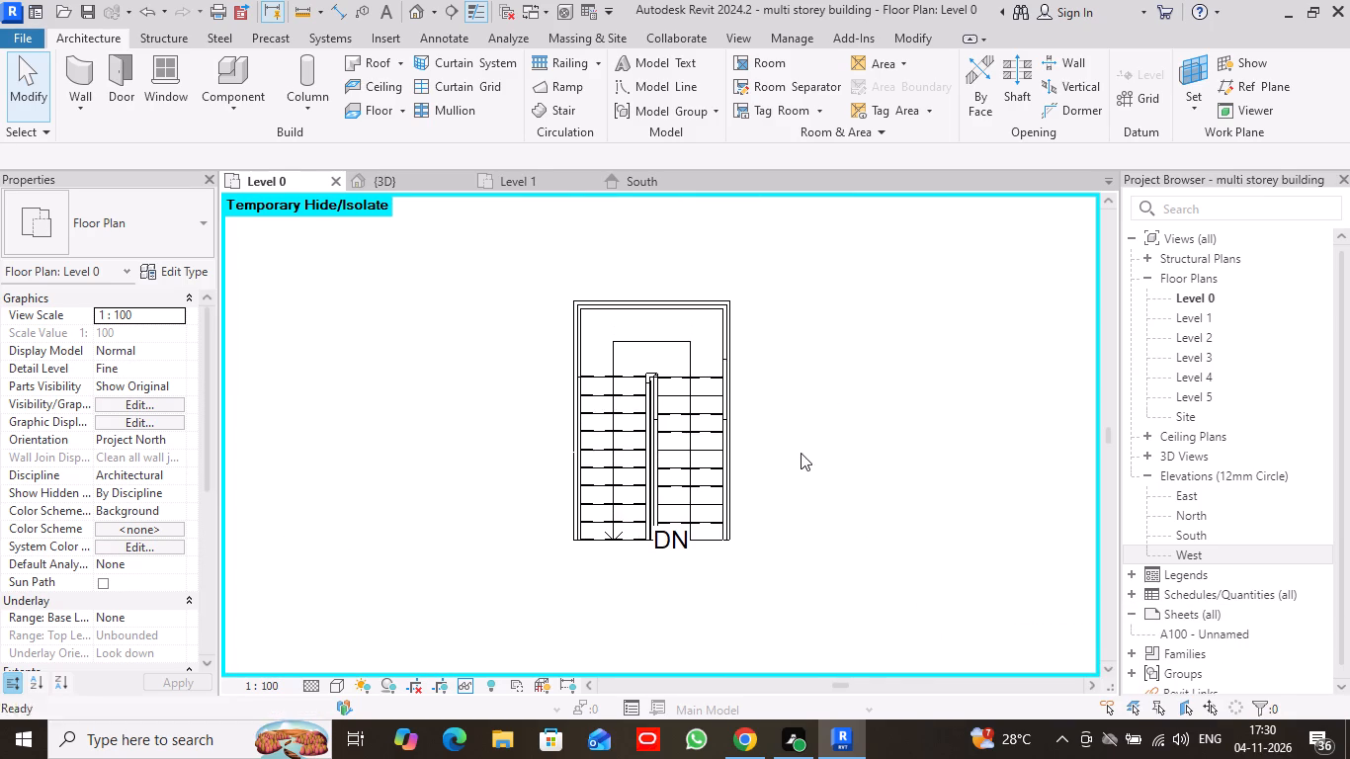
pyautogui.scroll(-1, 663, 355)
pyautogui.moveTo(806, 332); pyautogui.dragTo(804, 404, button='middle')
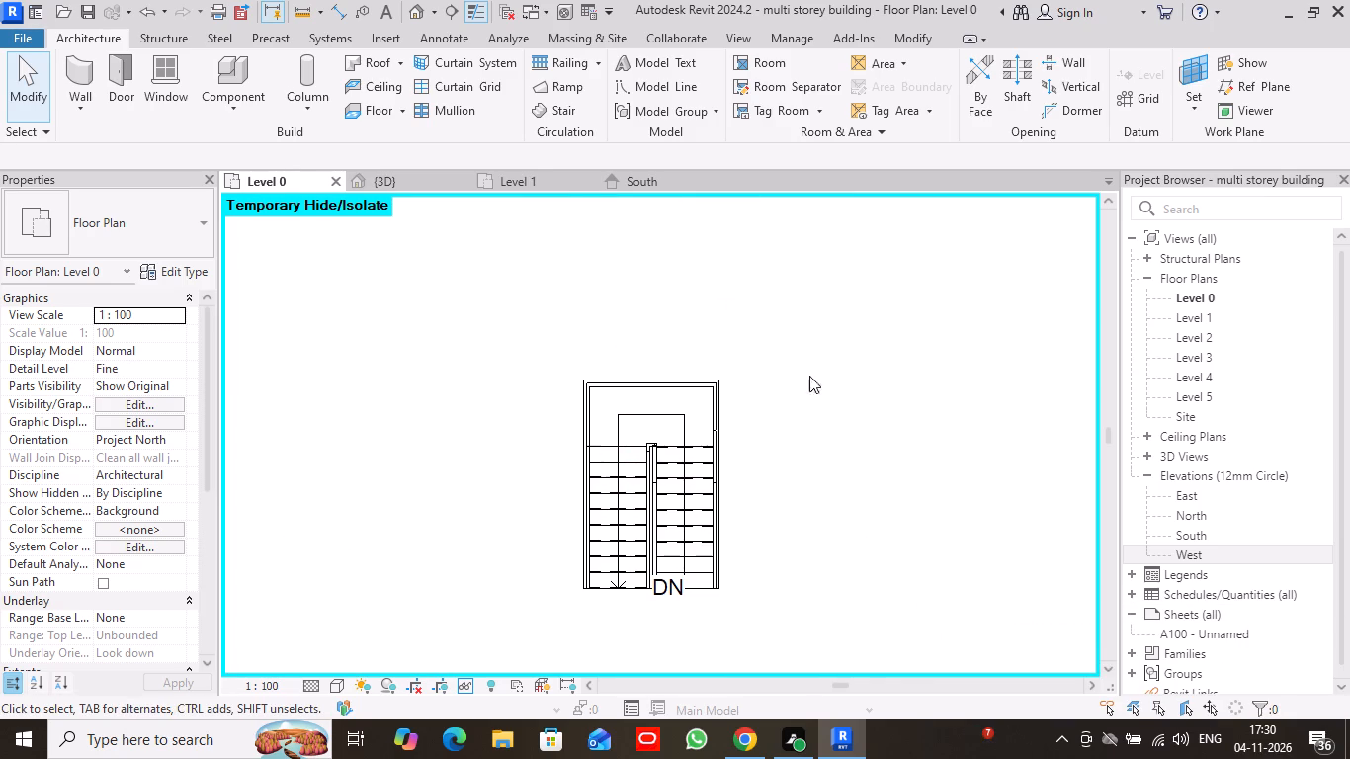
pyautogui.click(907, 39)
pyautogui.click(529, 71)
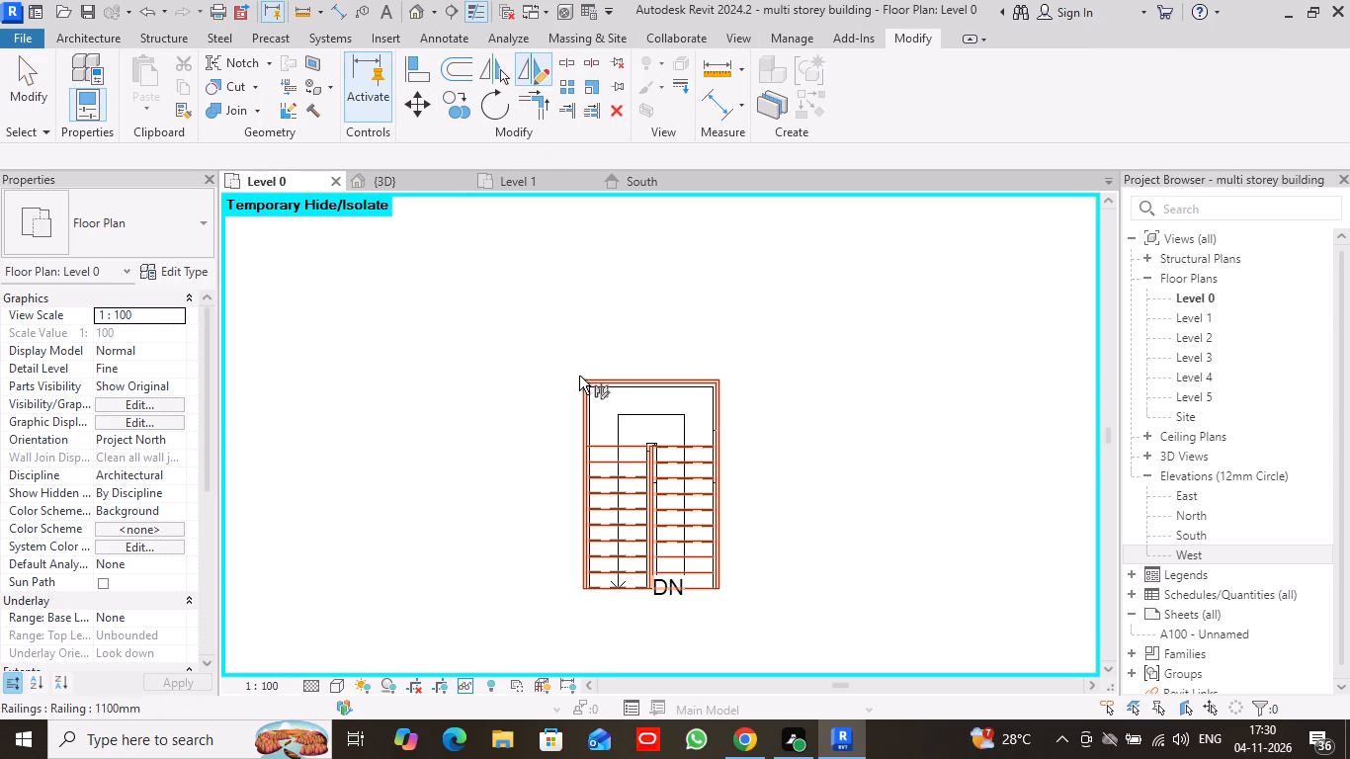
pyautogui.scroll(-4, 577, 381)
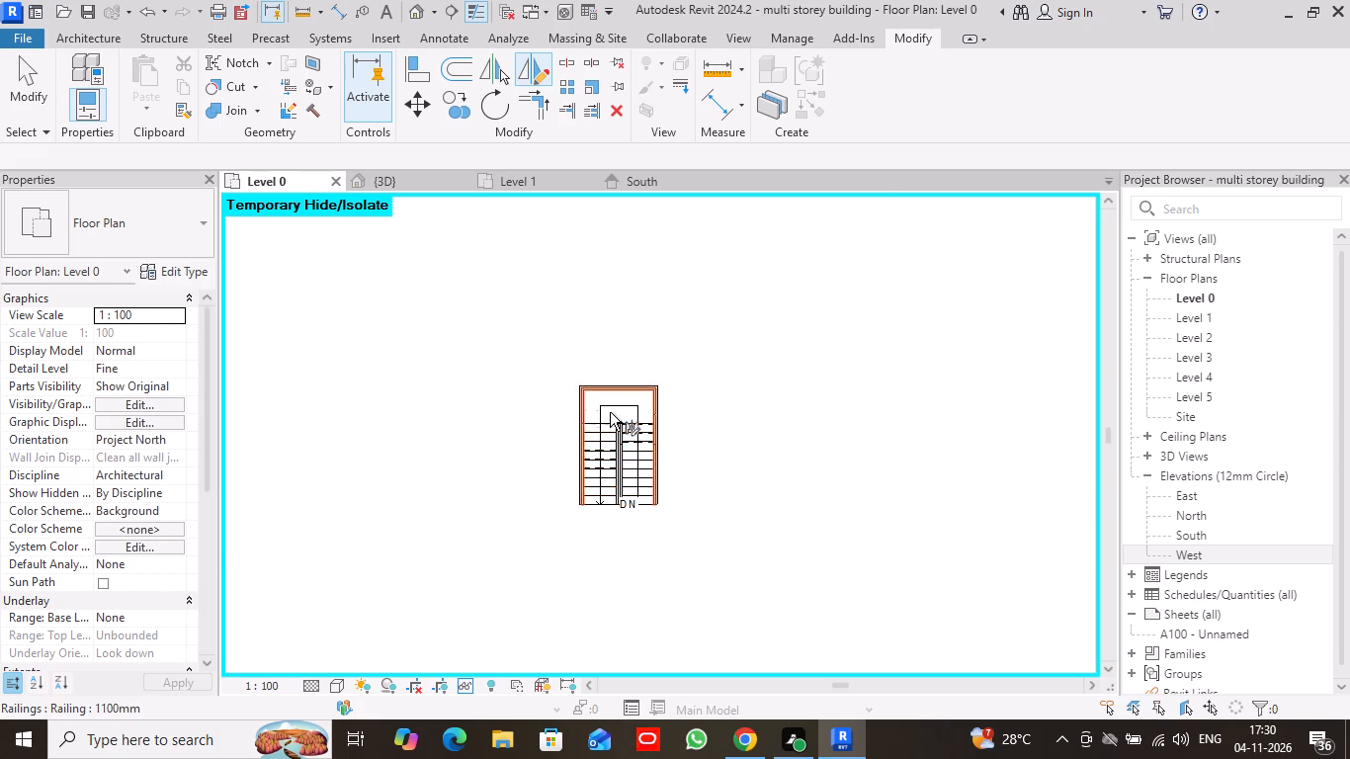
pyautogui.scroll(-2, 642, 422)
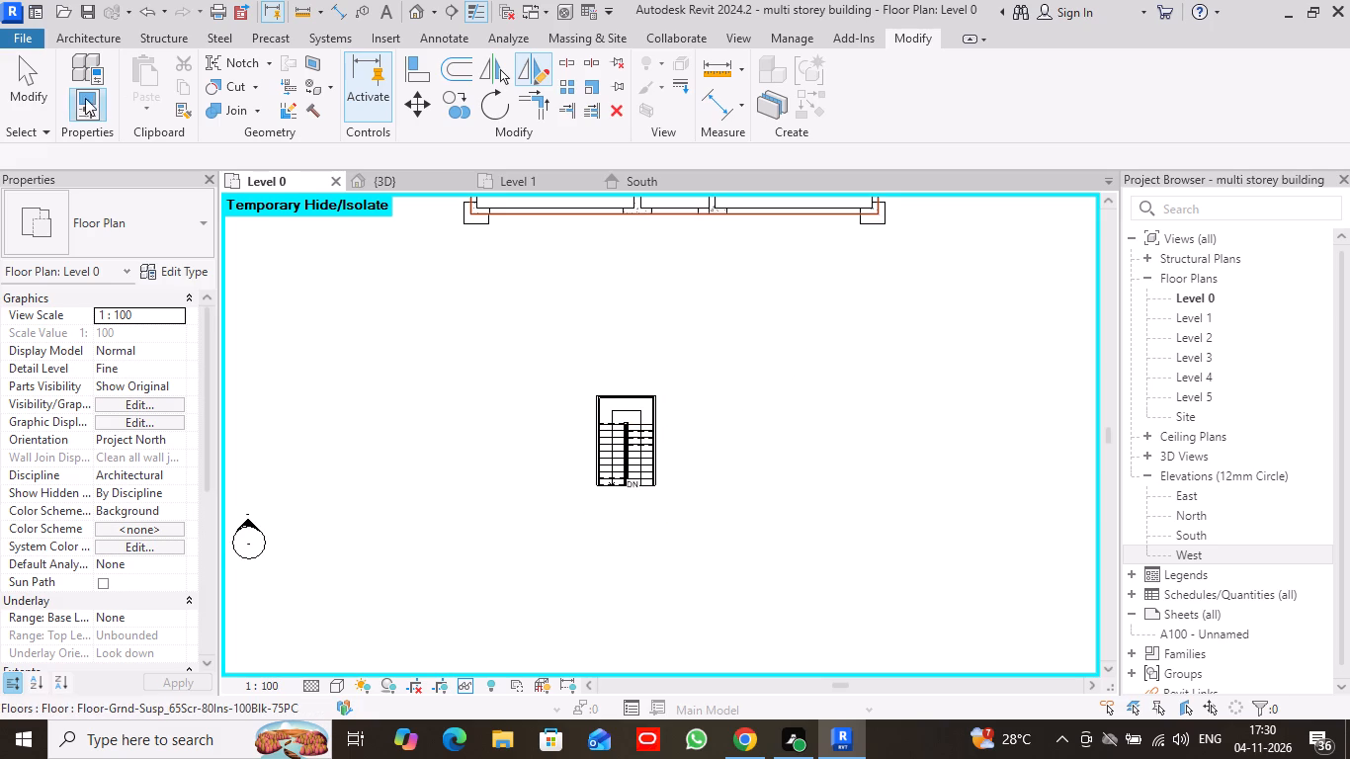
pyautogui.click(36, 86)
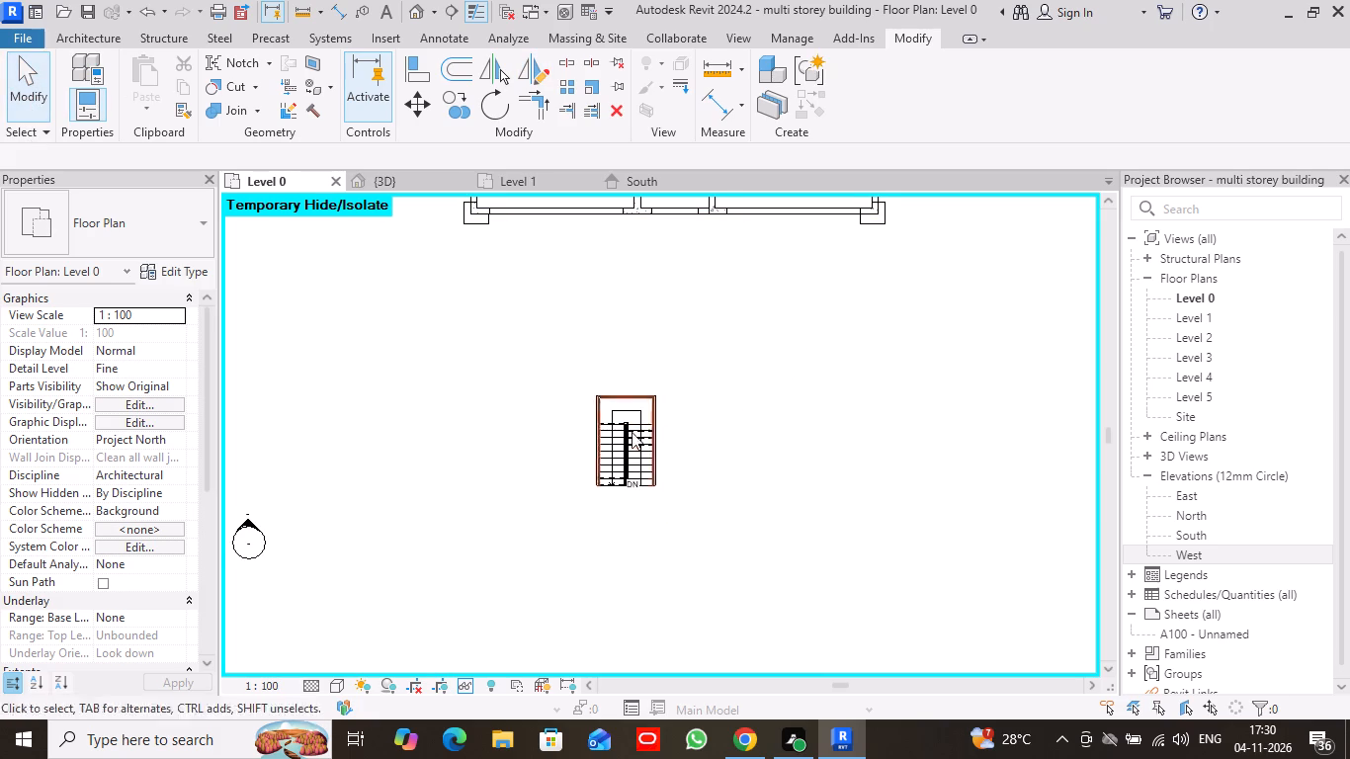
# Move the U-shaped stair with its railings into the central passage, placing the landing's outer edge midpoint on the detail line's upper endpoint.
pyautogui.scroll(-3, 698, 407)
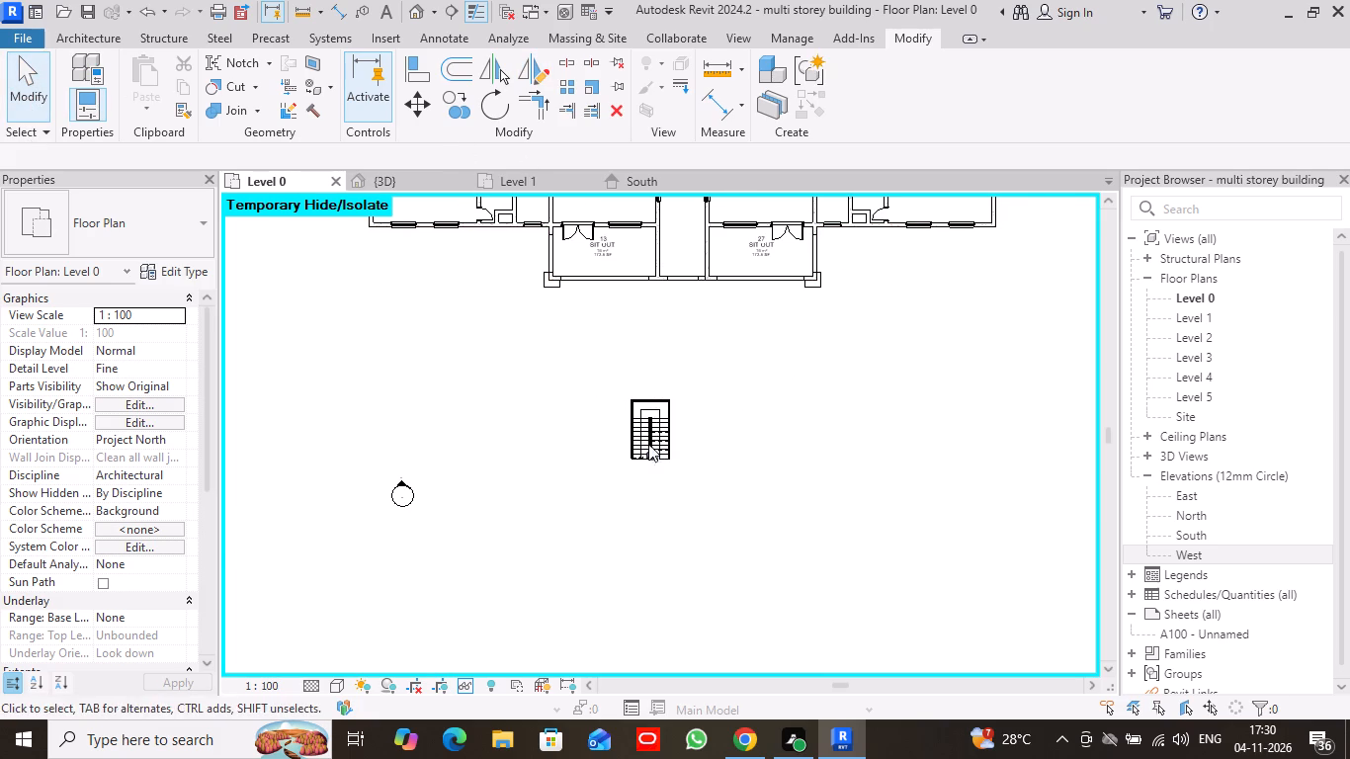
pyautogui.moveTo(590, 362); pyautogui.dragTo(697, 495)
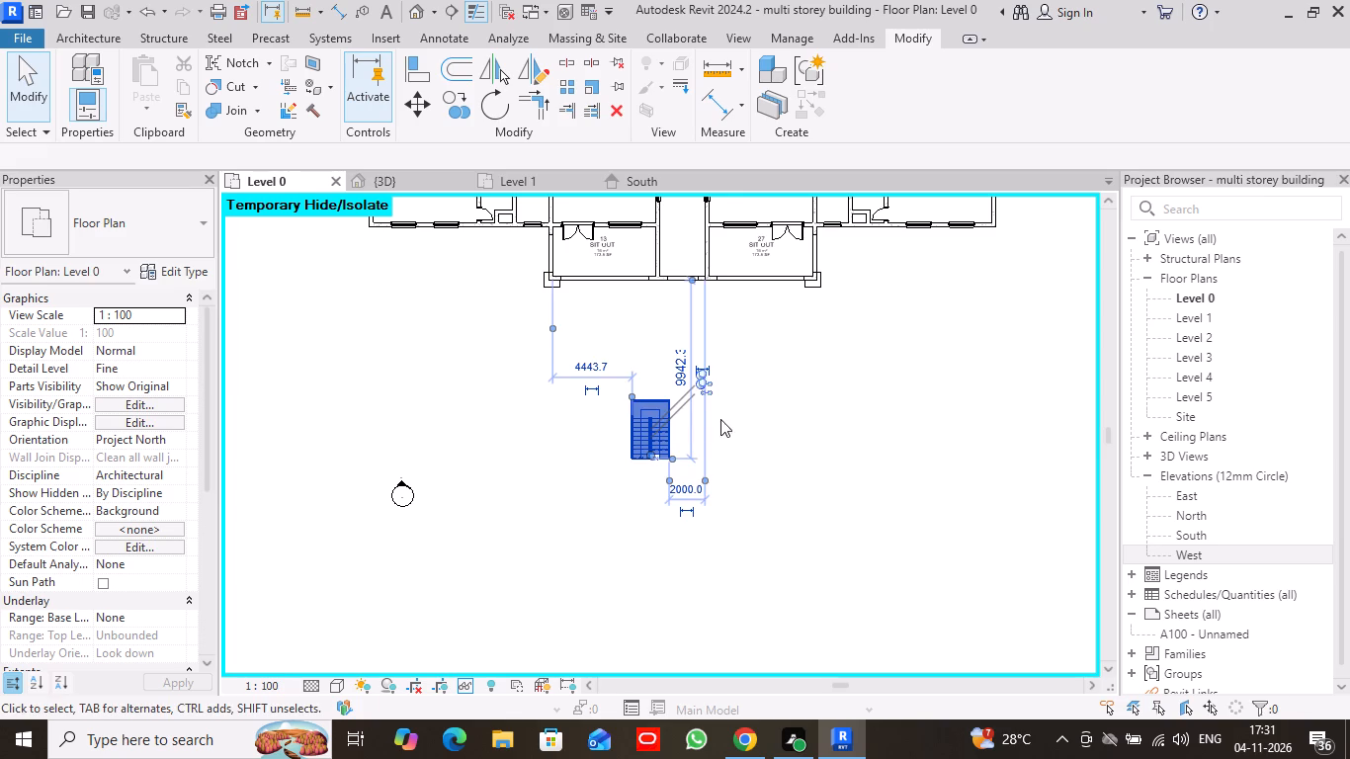
pyautogui.click(420, 105)
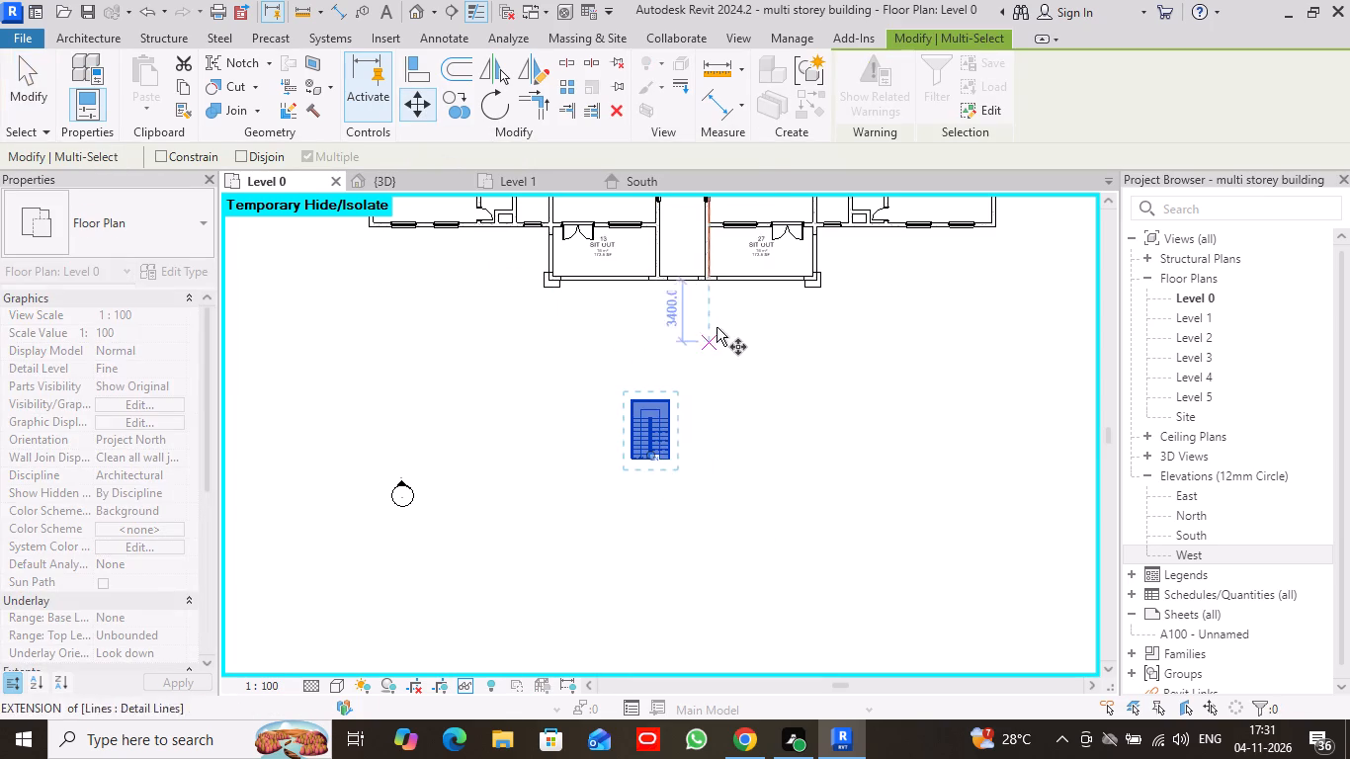
pyautogui.moveTo(717, 320); pyautogui.dragTo(720, 472, button='middle')
pyautogui.scroll(-1, 721, 455)
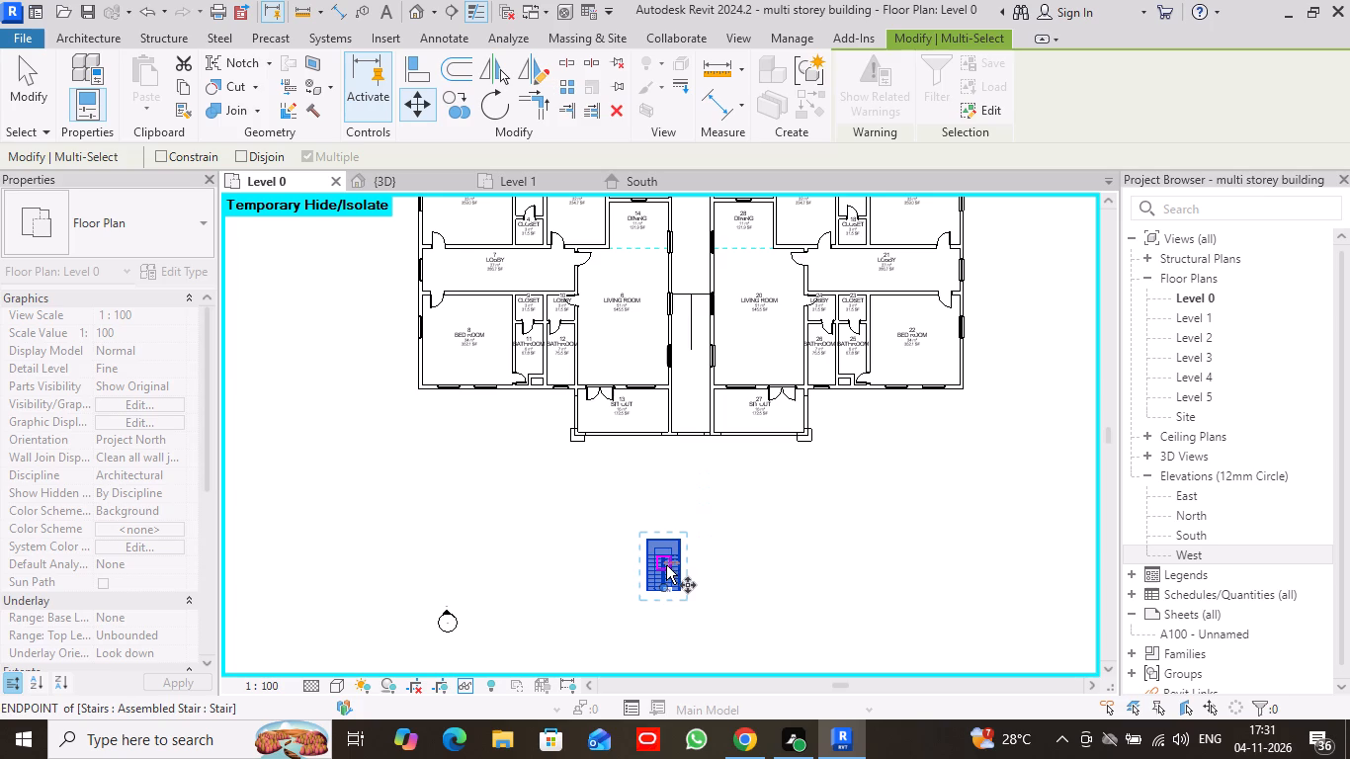
pyautogui.moveTo(663, 537); pyautogui.dragTo(673, 488)
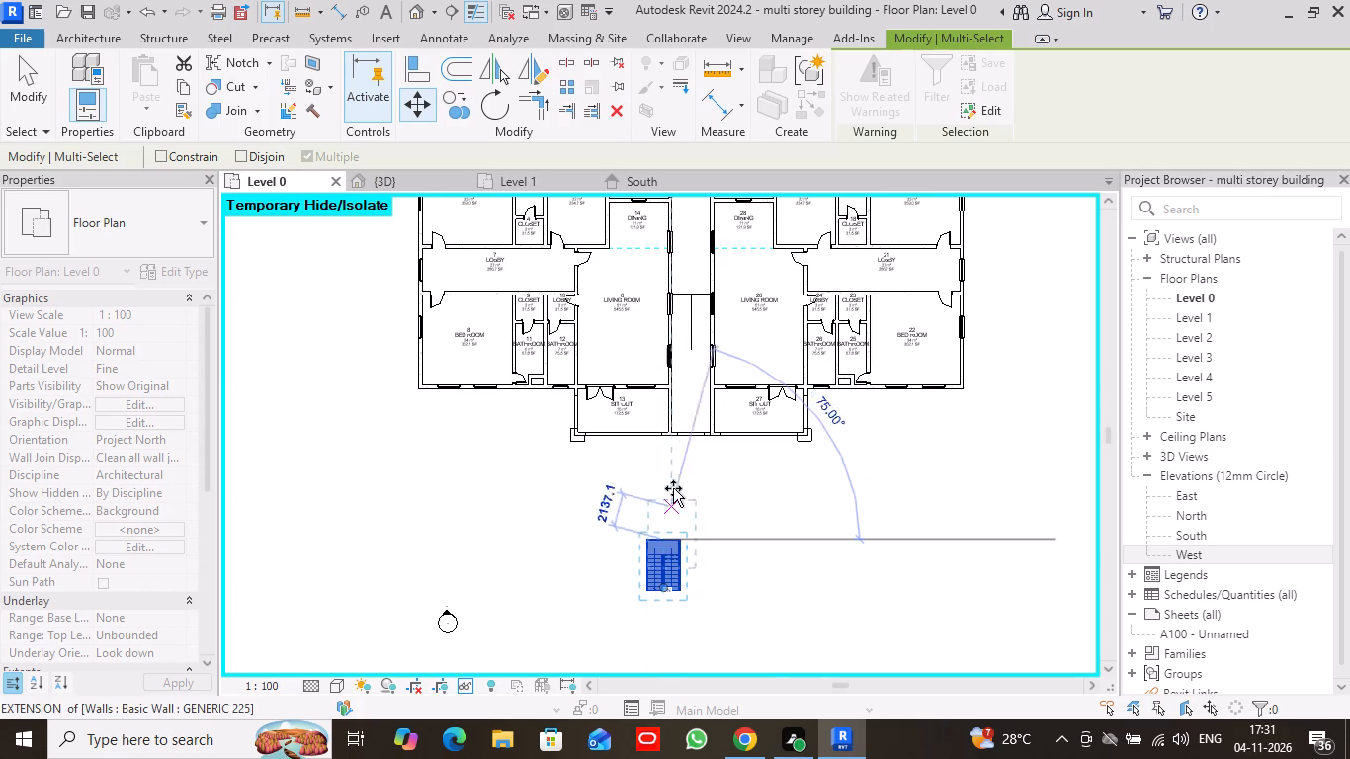
pyautogui.moveTo(673, 488); pyautogui.dragTo(690, 295)
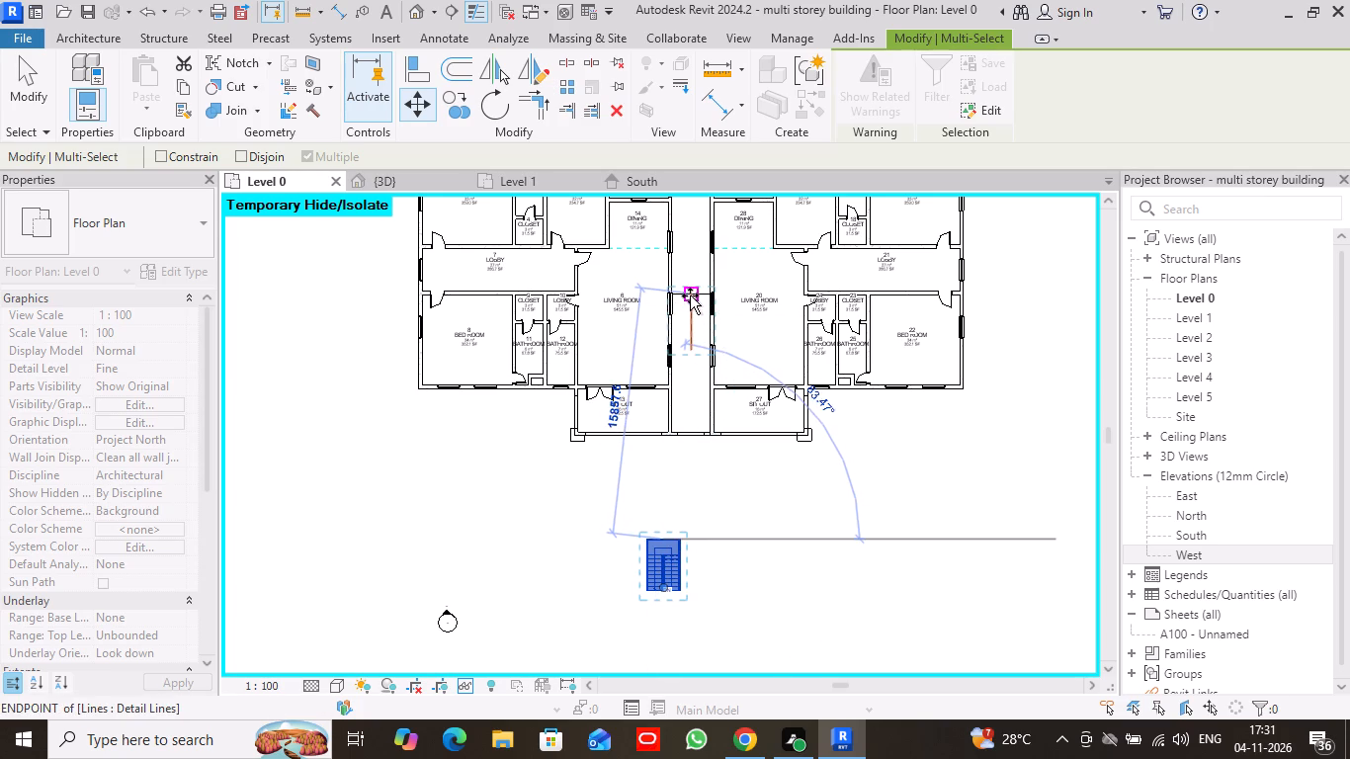
pyautogui.moveTo(690, 295); pyautogui.dragTo(690, 293)
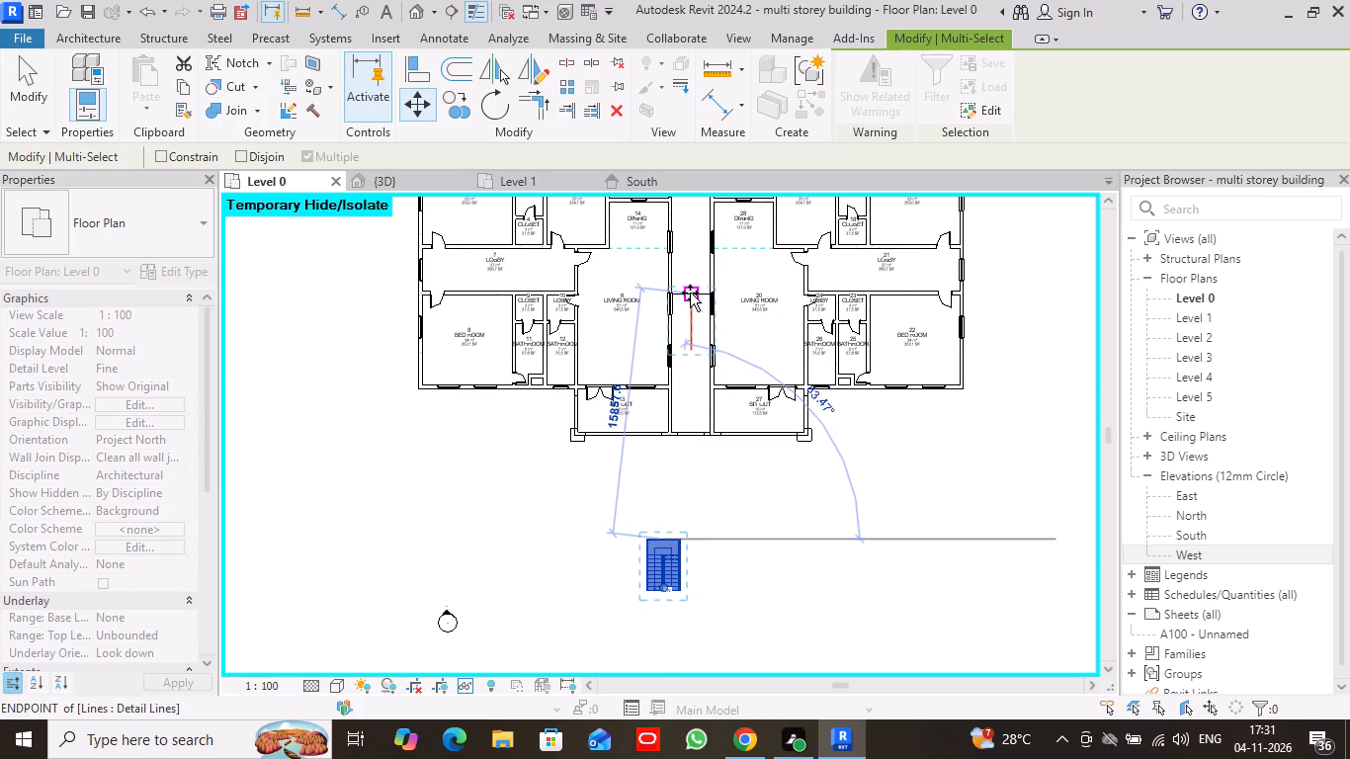
pyautogui.click(690, 293)
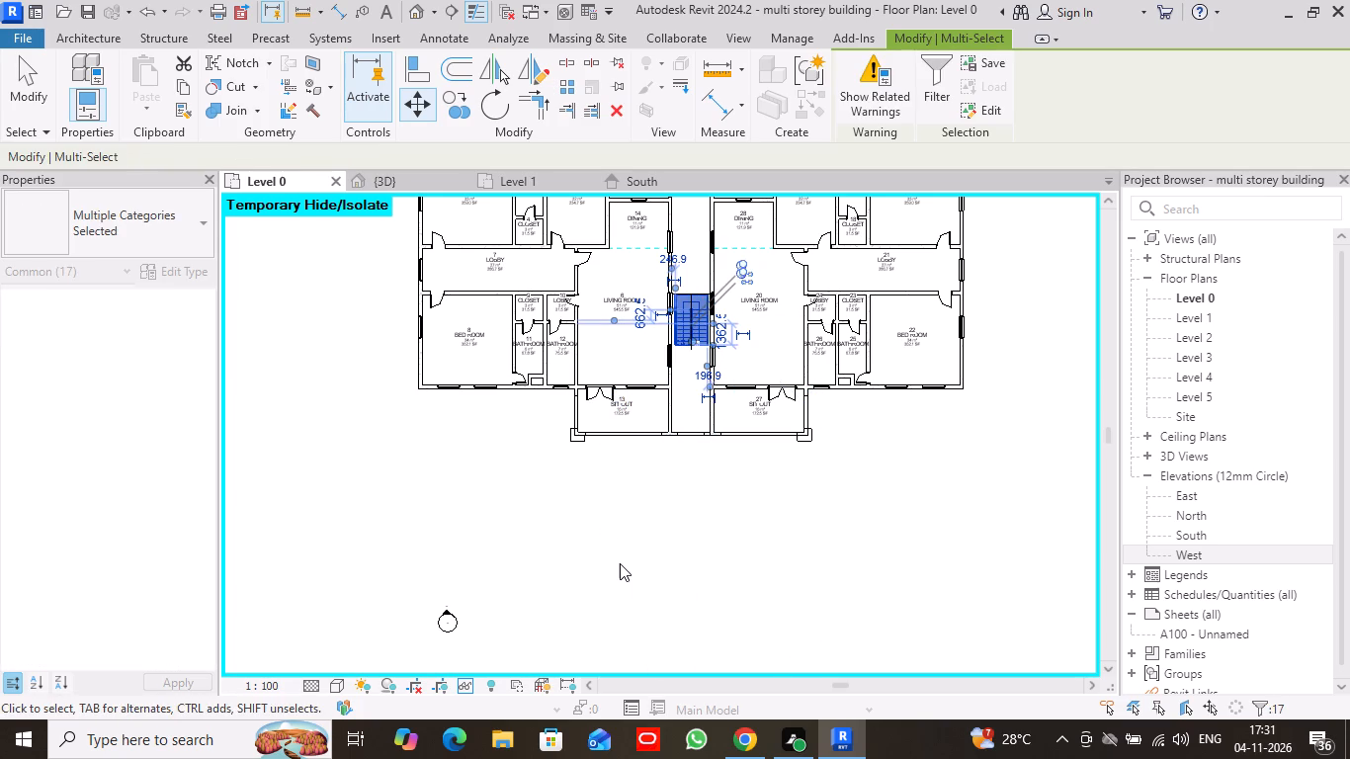
pyautogui.click(620, 563)
# Inspect the stair's placement in the central passage in the 3D view from an angled viewpoint.
pyautogui.scroll(-2, 771, 463)
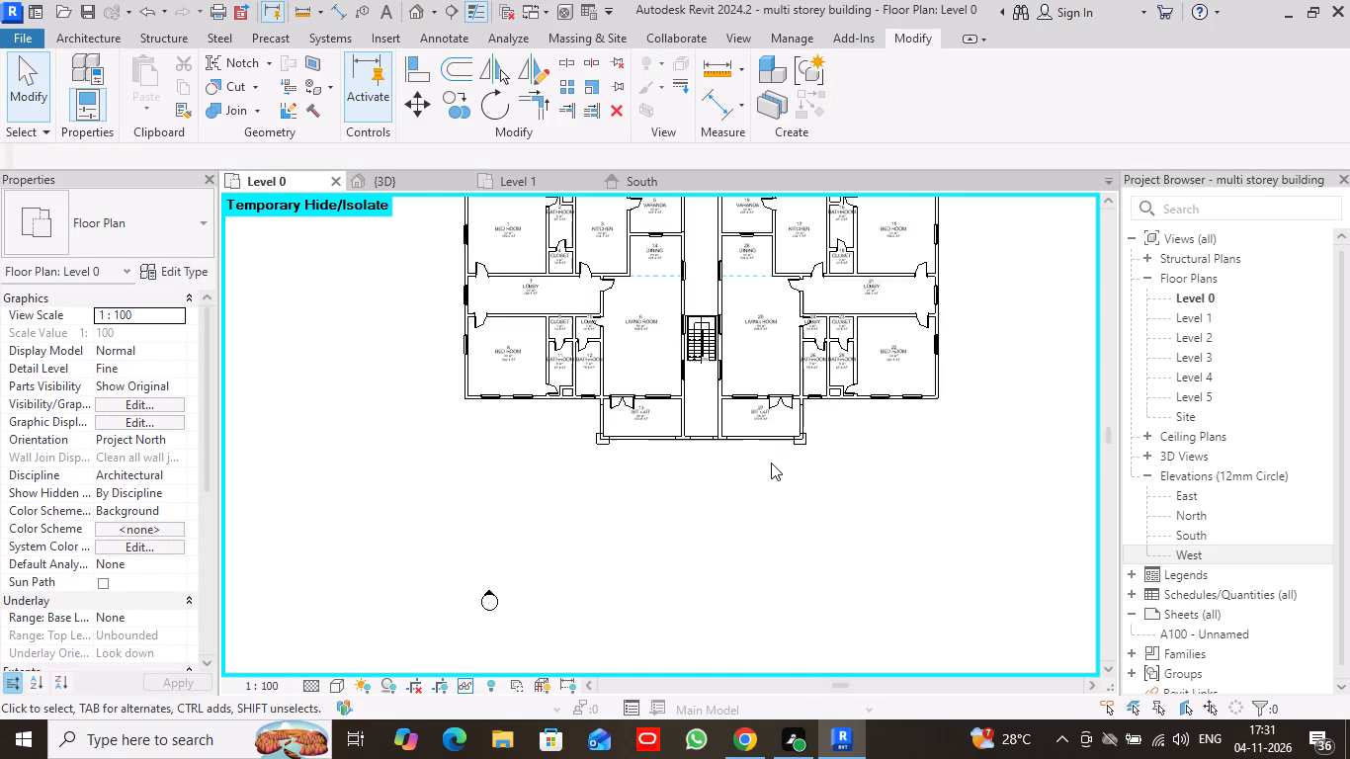
pyautogui.scroll(-1, 771, 463)
pyautogui.scroll(2, 771, 463)
pyautogui.click(406, 176)
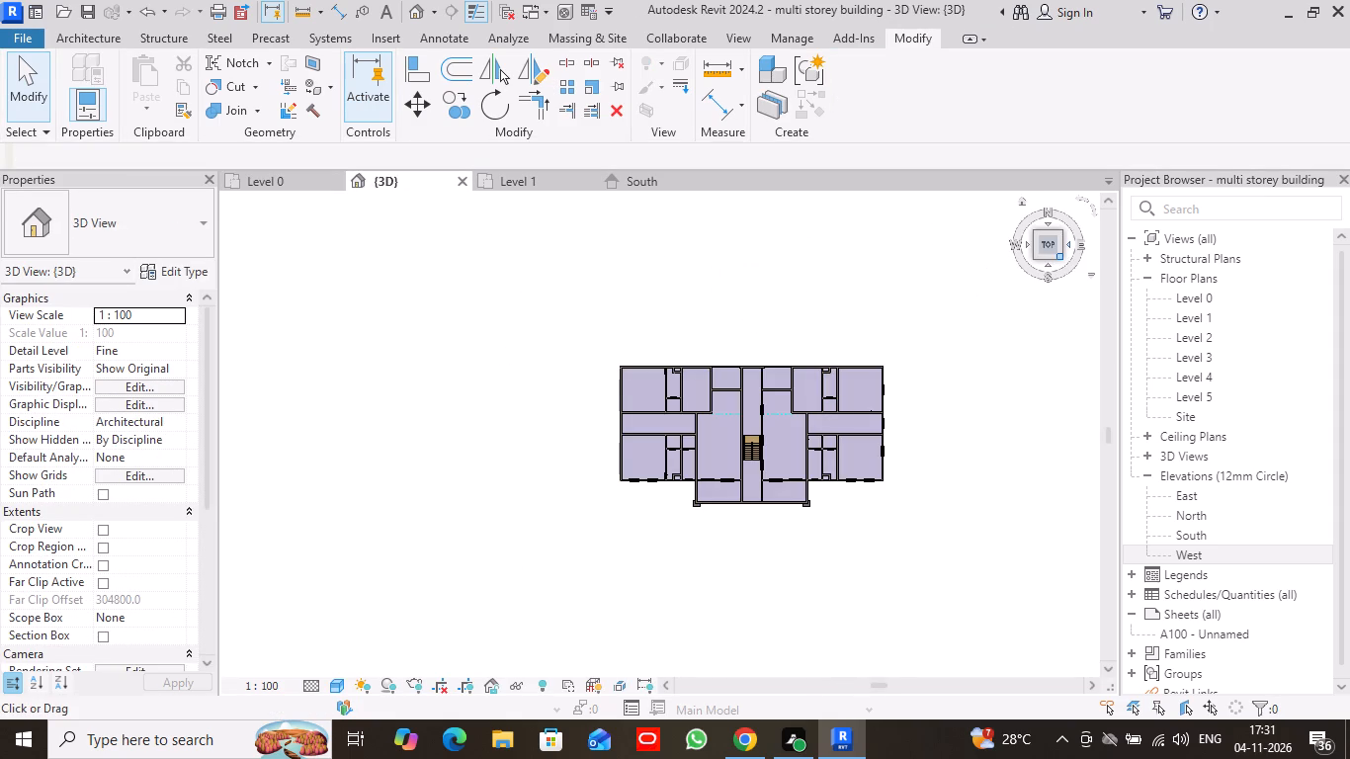
pyautogui.moveTo(1061, 255); pyautogui.dragTo(991, 224)
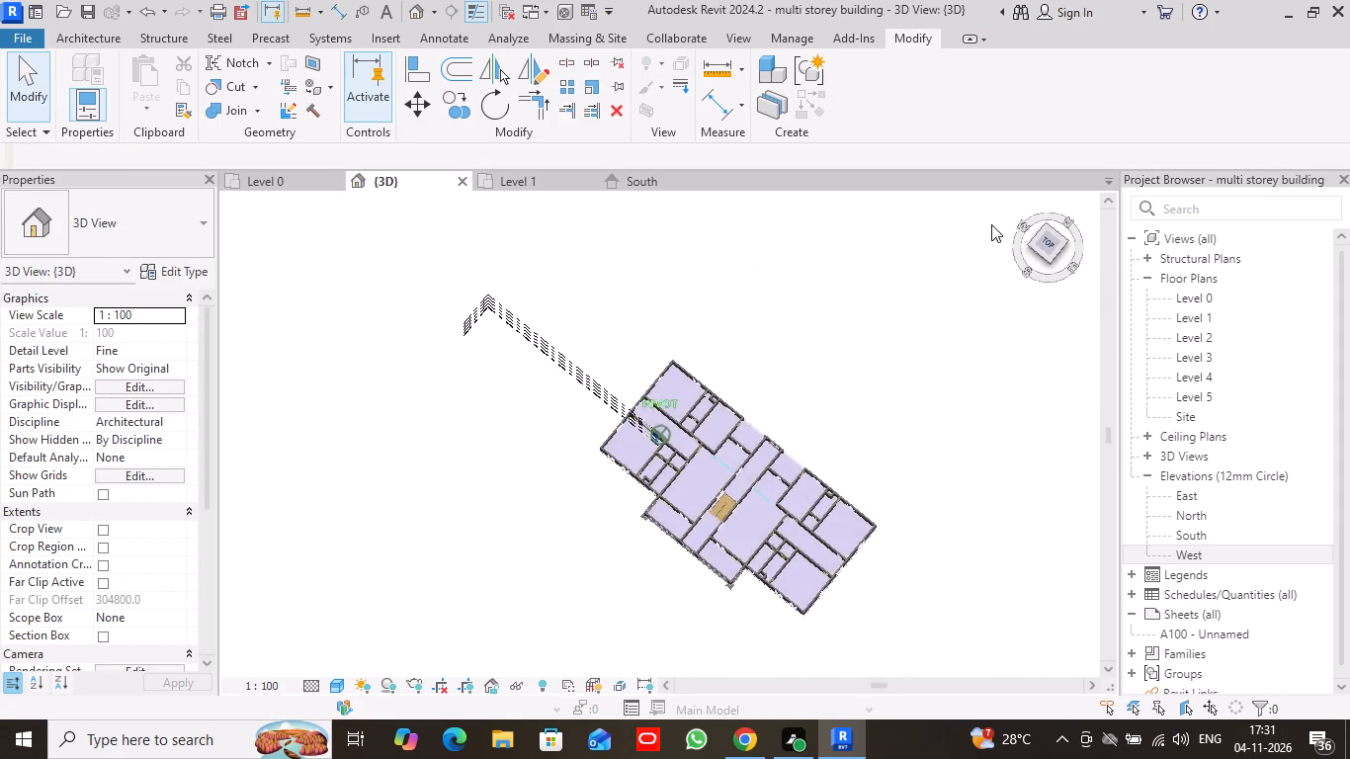
pyautogui.moveTo(991, 224); pyautogui.dragTo(977, 209)
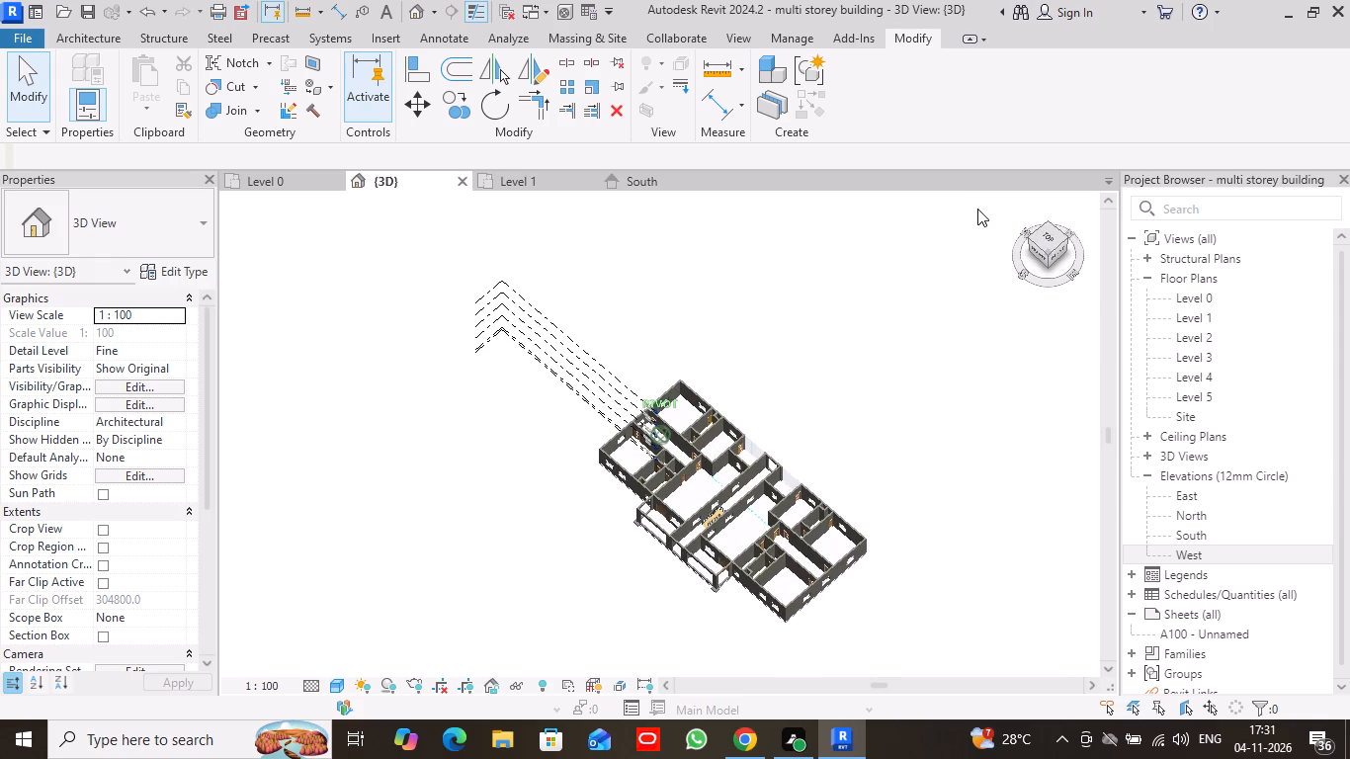
pyautogui.moveTo(977, 209); pyautogui.dragTo(981, 204)
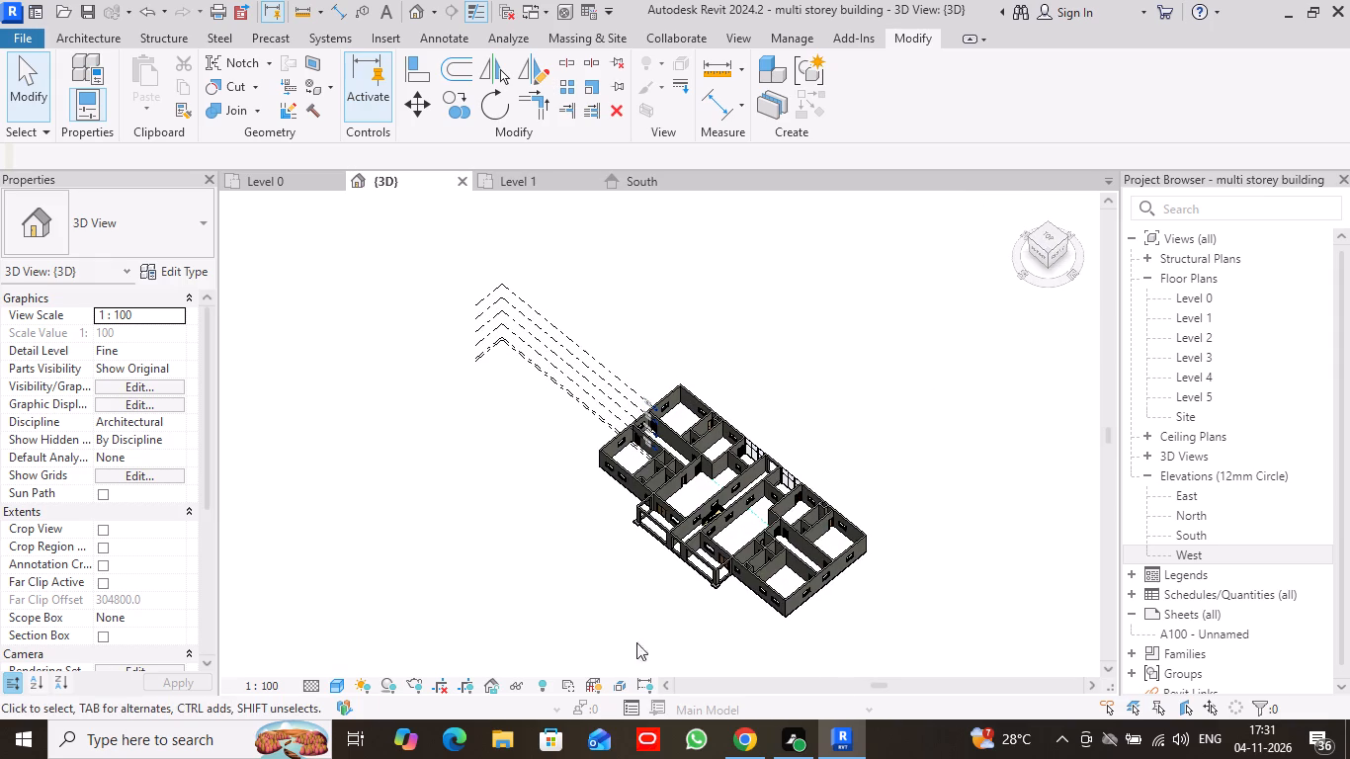
pyautogui.scroll(4, 663, 632)
pyautogui.scroll(3, 791, 663)
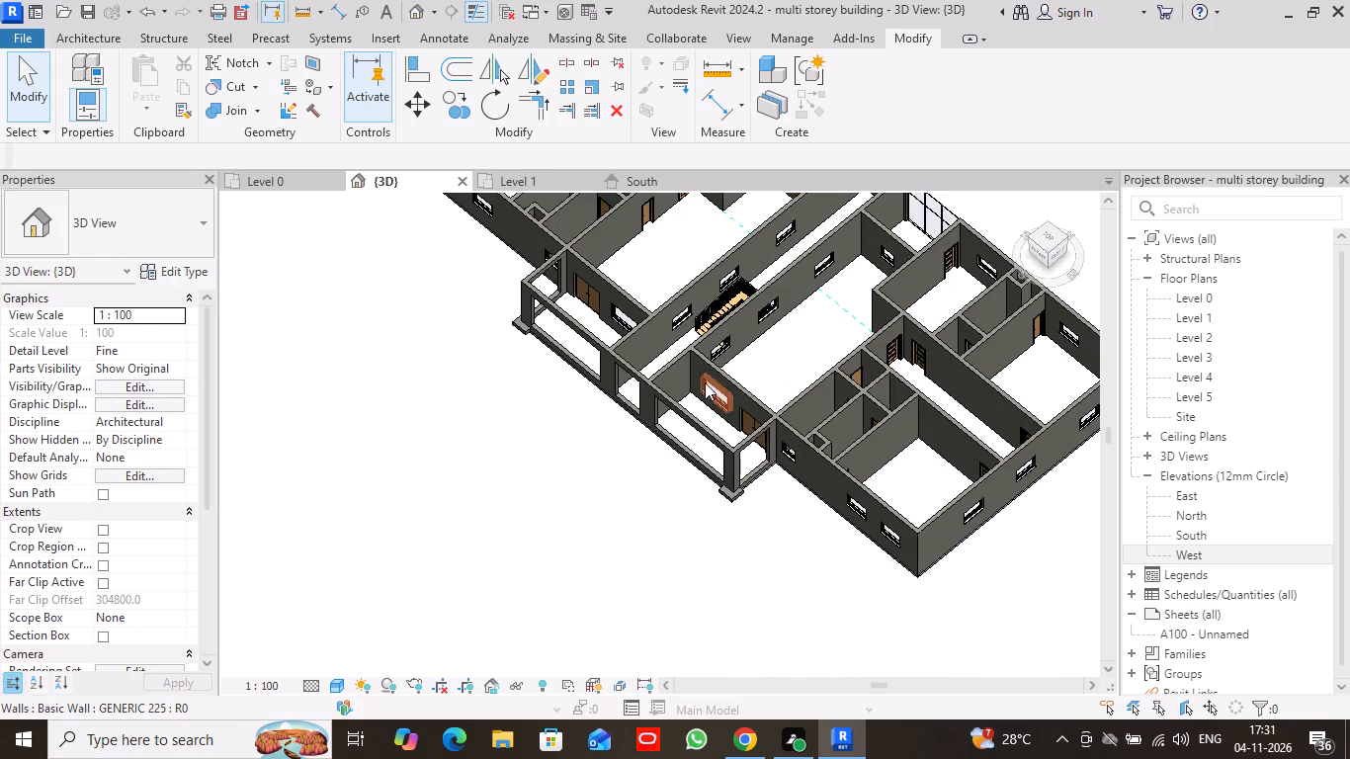
# Delete the U-shaped stair together with its railings from the central passage in the 3D view.
pyautogui.moveTo(1027, 237); pyautogui.dragTo(1028, 240)
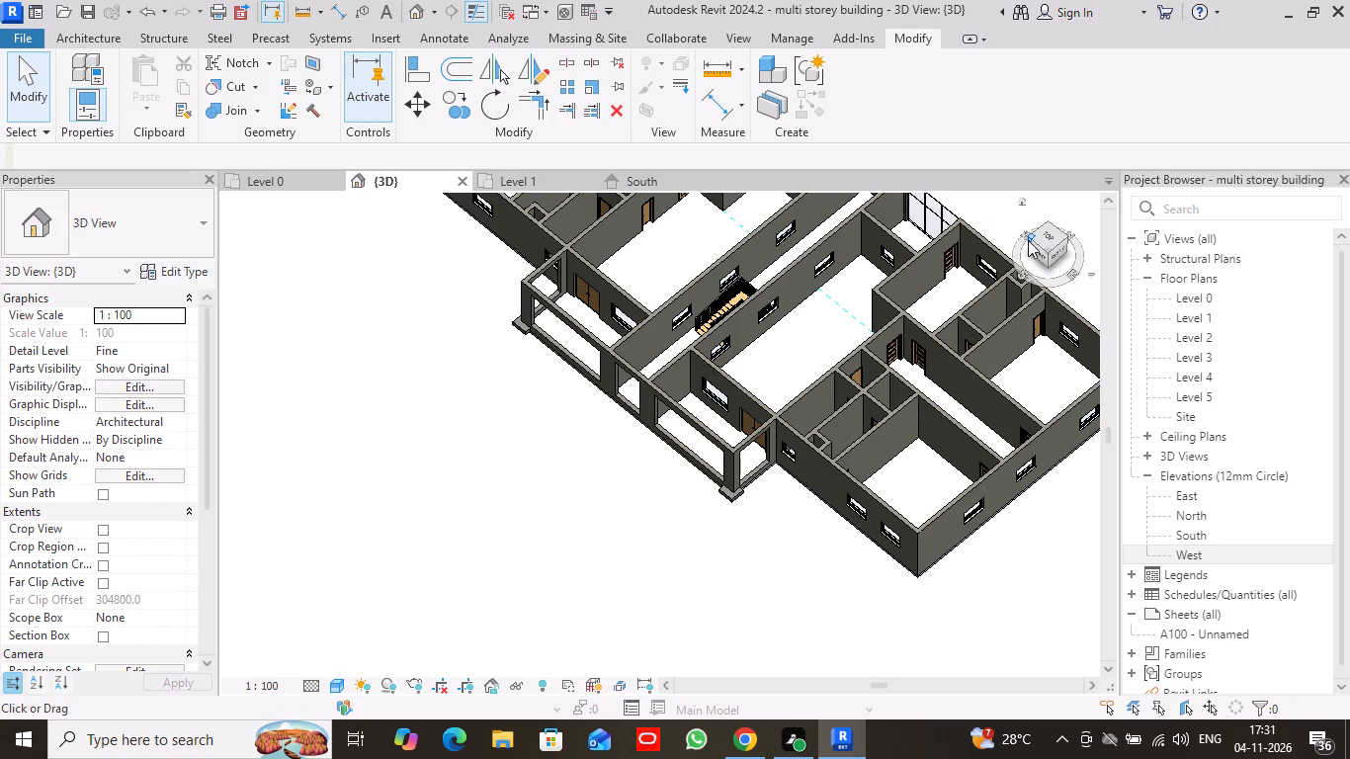
pyautogui.moveTo(1028, 240); pyautogui.dragTo(225, 233)
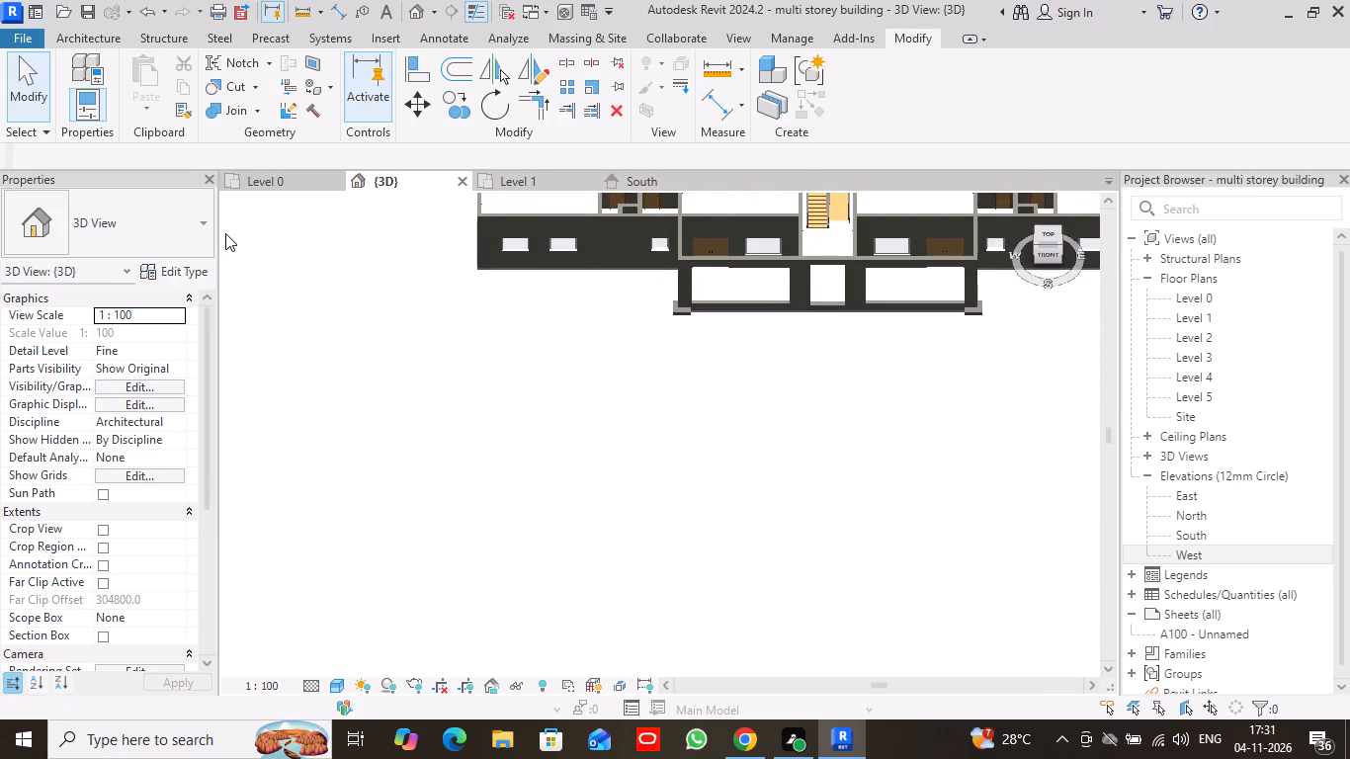
pyautogui.moveTo(225, 233); pyautogui.dragTo(1090, 198)
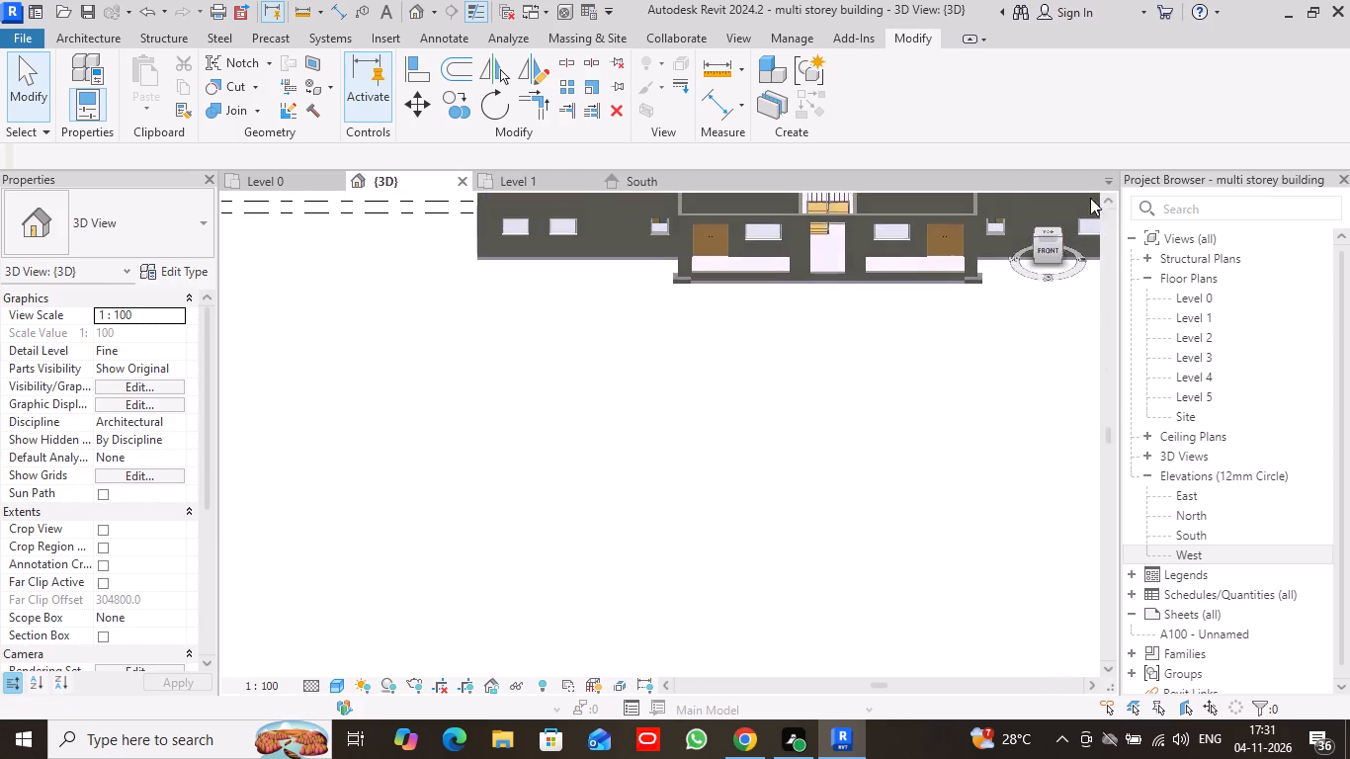
pyautogui.moveTo(1090, 198); pyautogui.dragTo(1088, 258)
pyautogui.scroll(2, 802, 248)
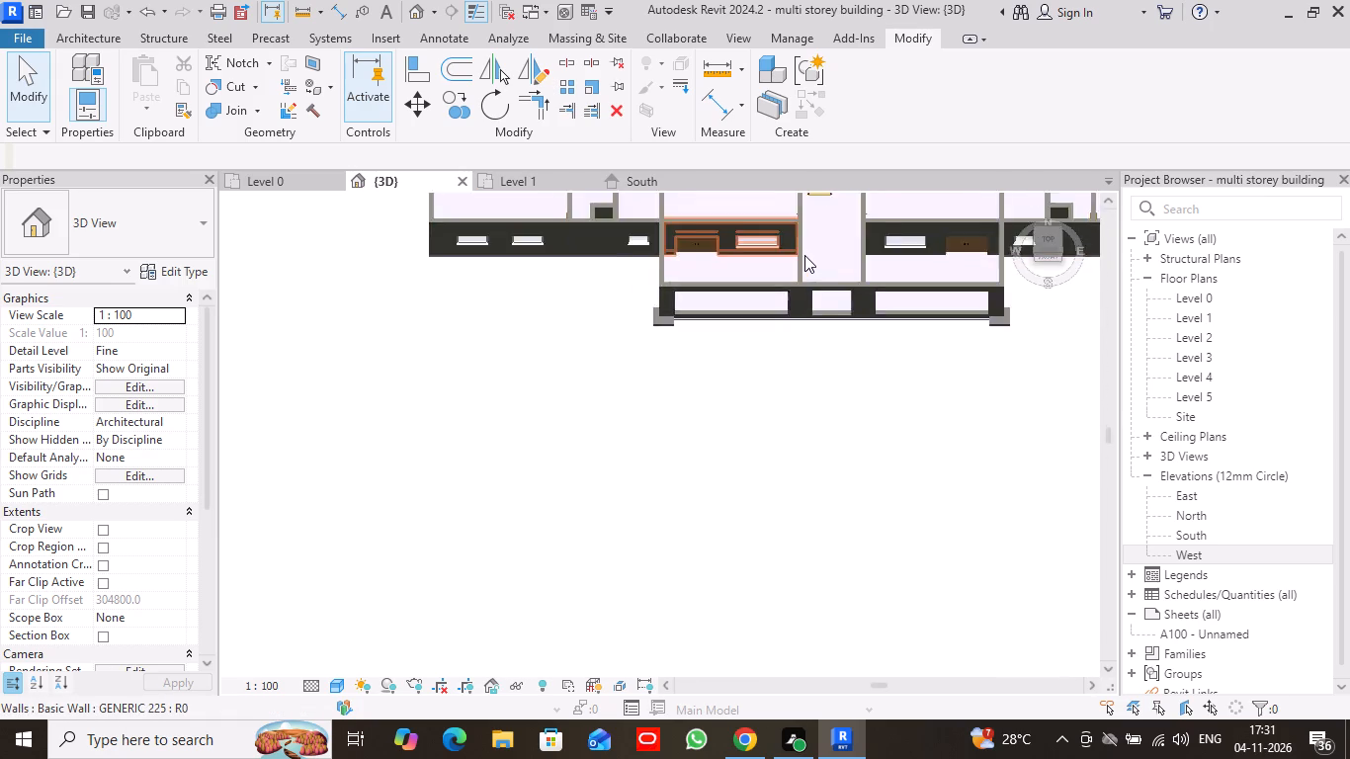
pyautogui.scroll(5, 804, 255)
pyautogui.moveTo(880, 238); pyautogui.dragTo(799, 545, button='middle')
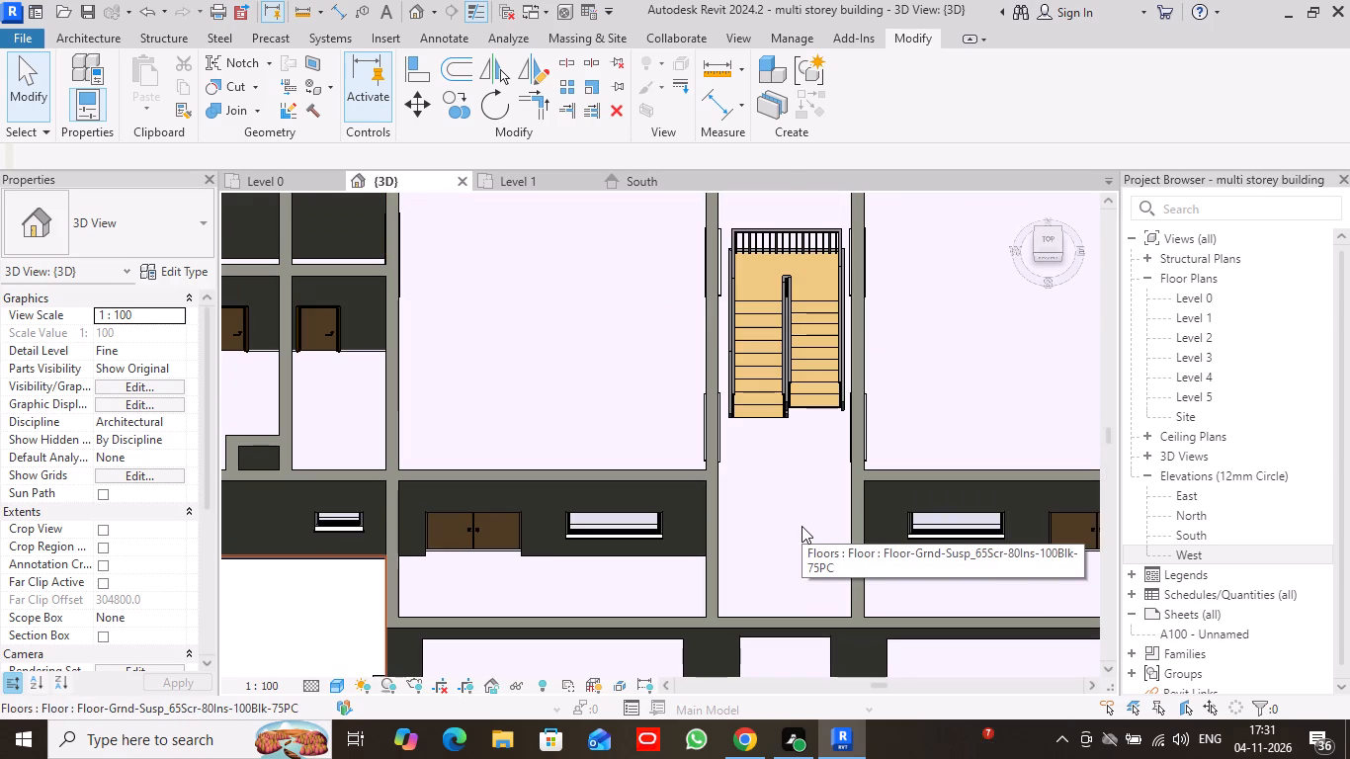
pyautogui.click(802, 326)
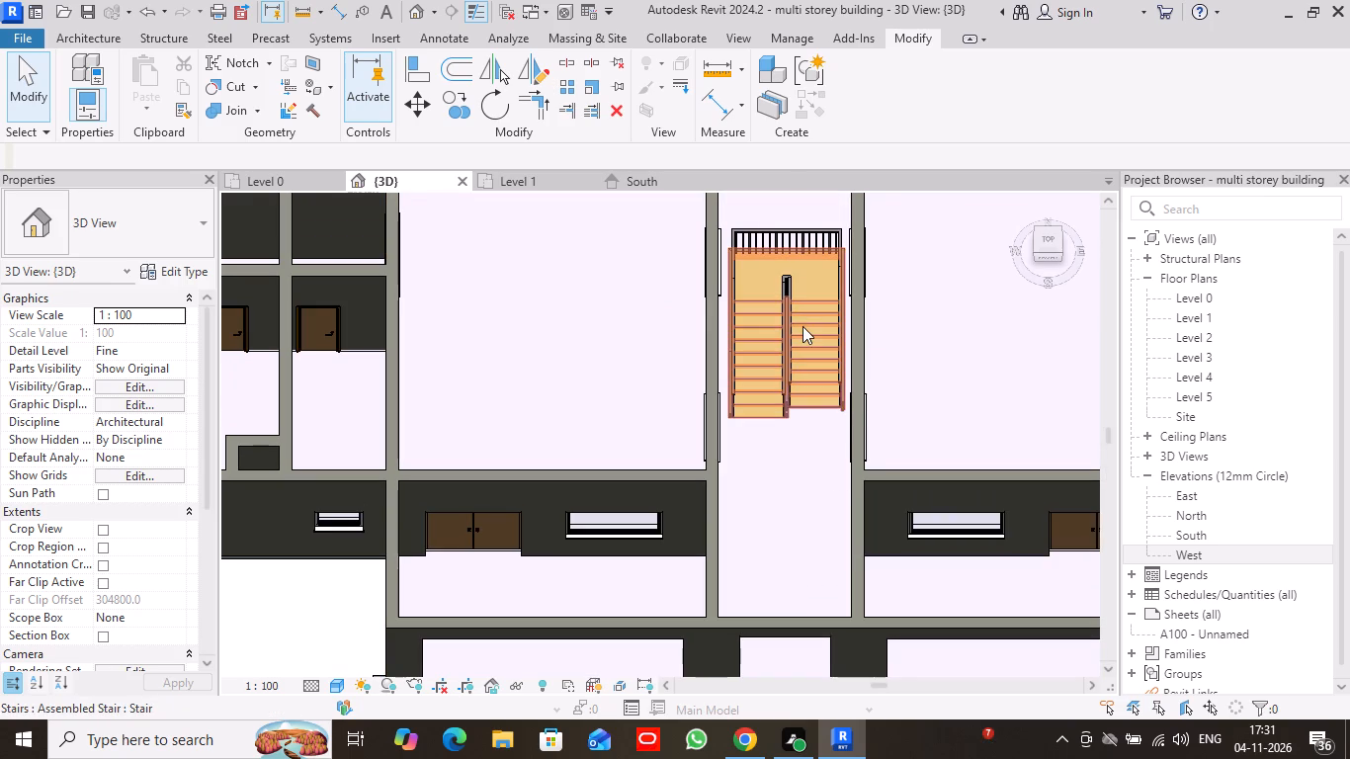
pyautogui.rightClick(802, 326)
pyautogui.click(856, 402)
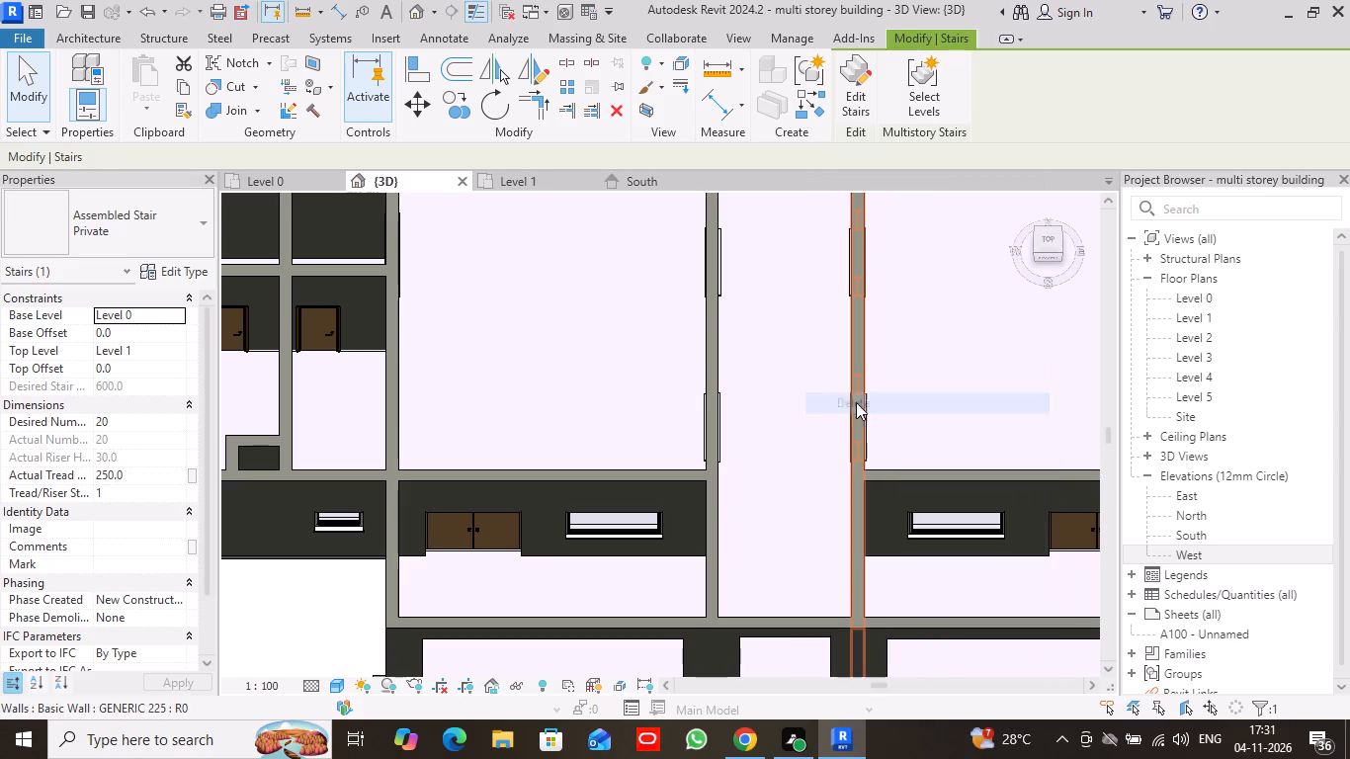
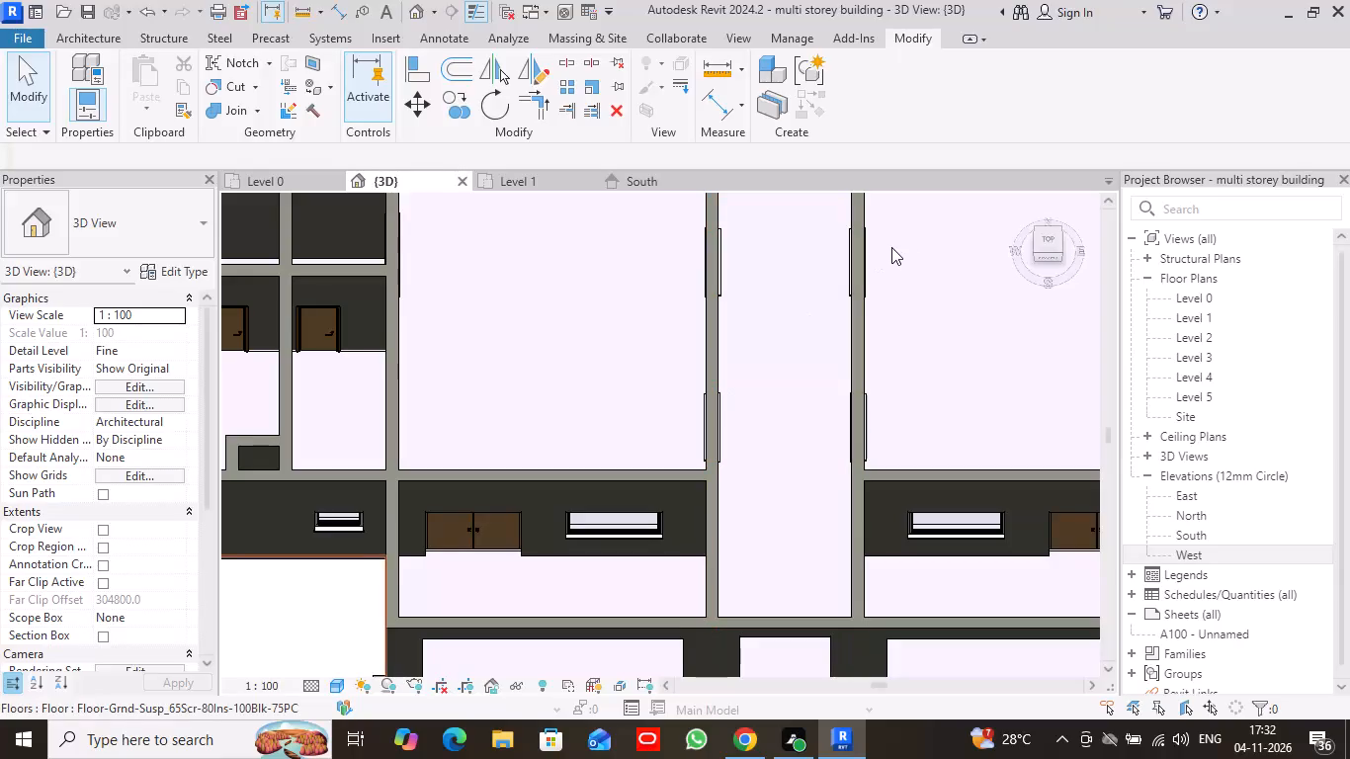
# Inspect the whole building without the stair in the 3D view, from an angled viewpoint and from the top.
pyautogui.scroll(-7, 746, 443)
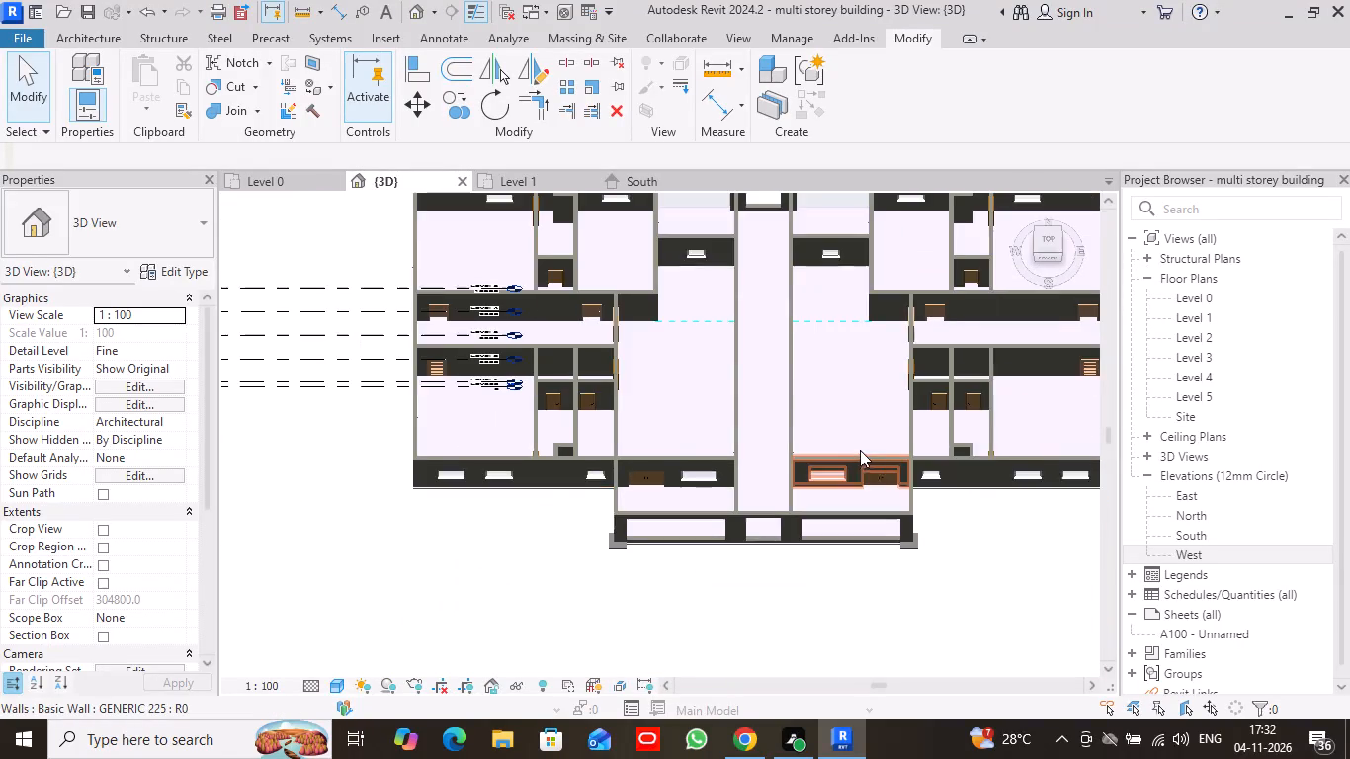
pyautogui.scroll(-2, 991, 513)
pyautogui.moveTo(984, 528); pyautogui.dragTo(877, 518, button='middle')
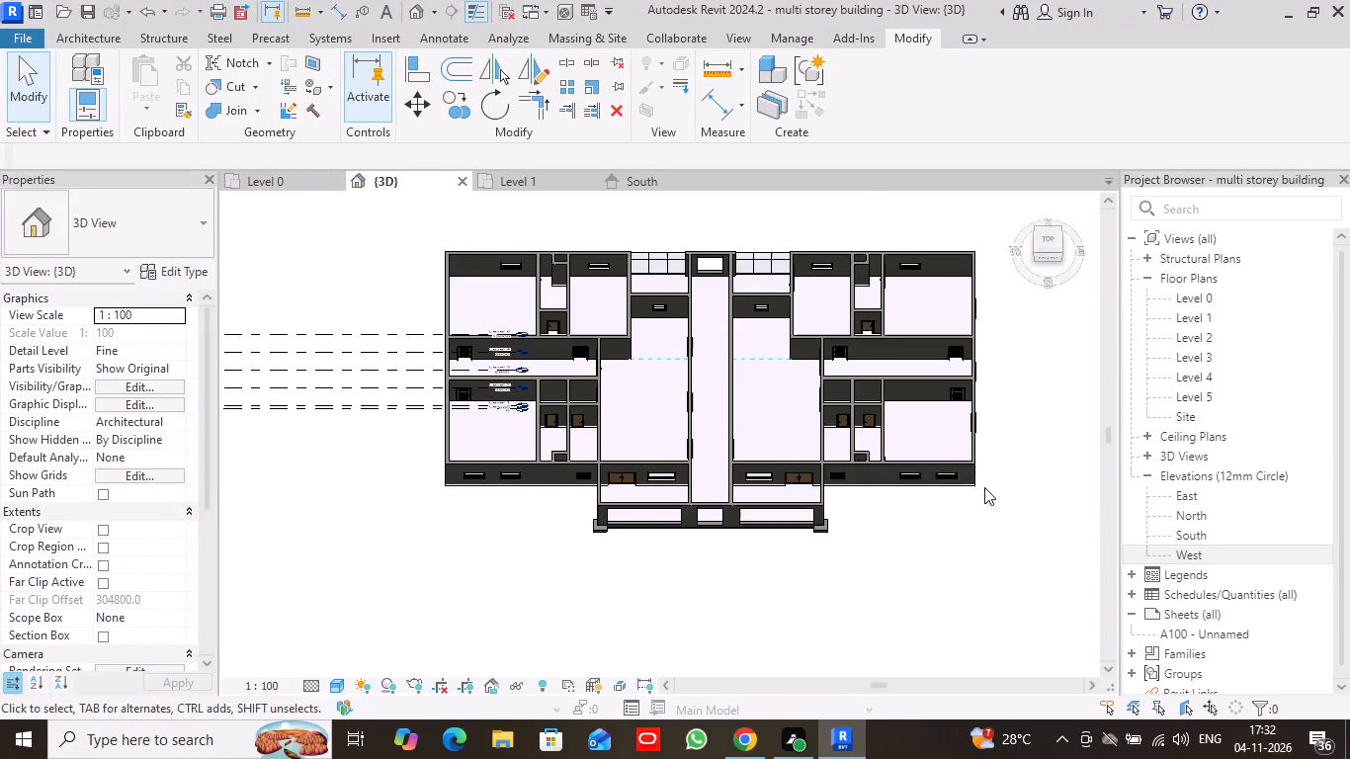
pyautogui.moveTo(1062, 251); pyautogui.dragTo(1013, 265)
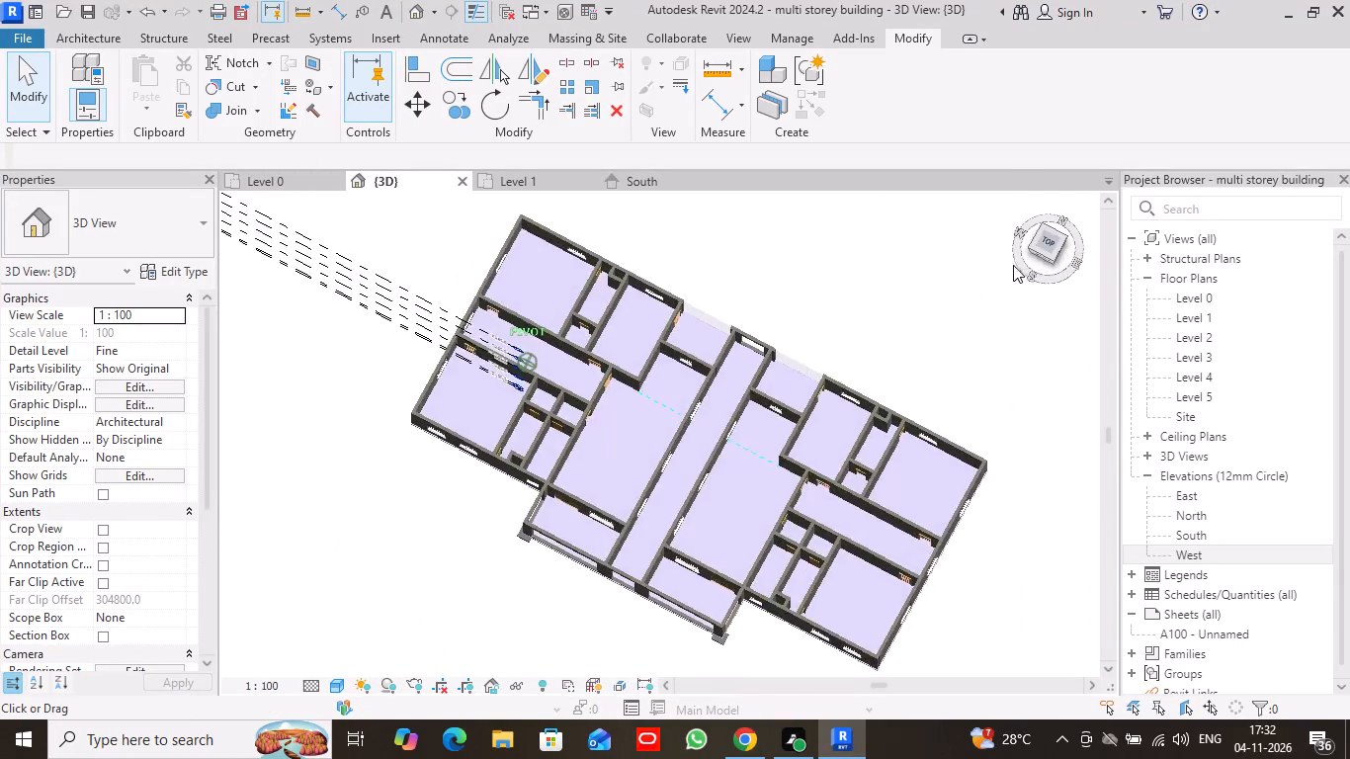
pyautogui.moveTo(1013, 265); pyautogui.dragTo(993, 220)
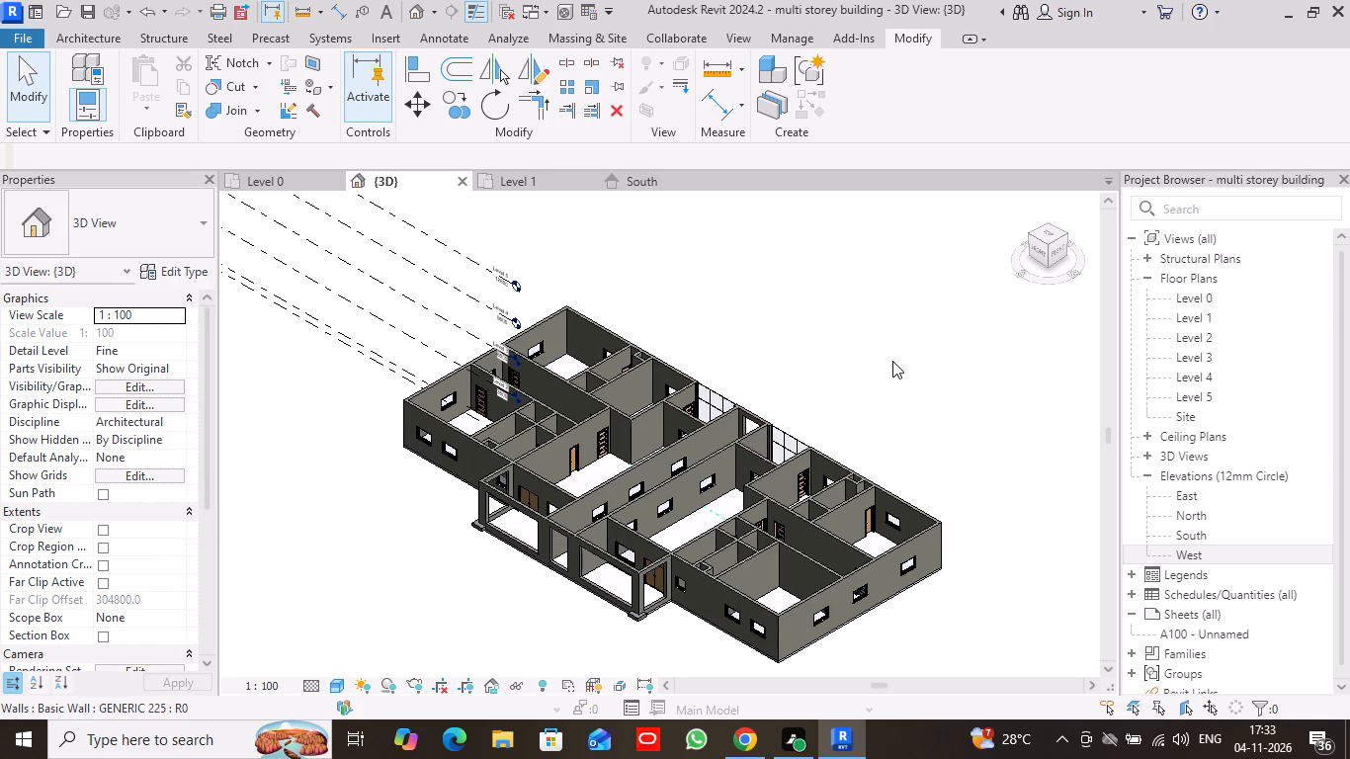
pyautogui.click(1049, 234)
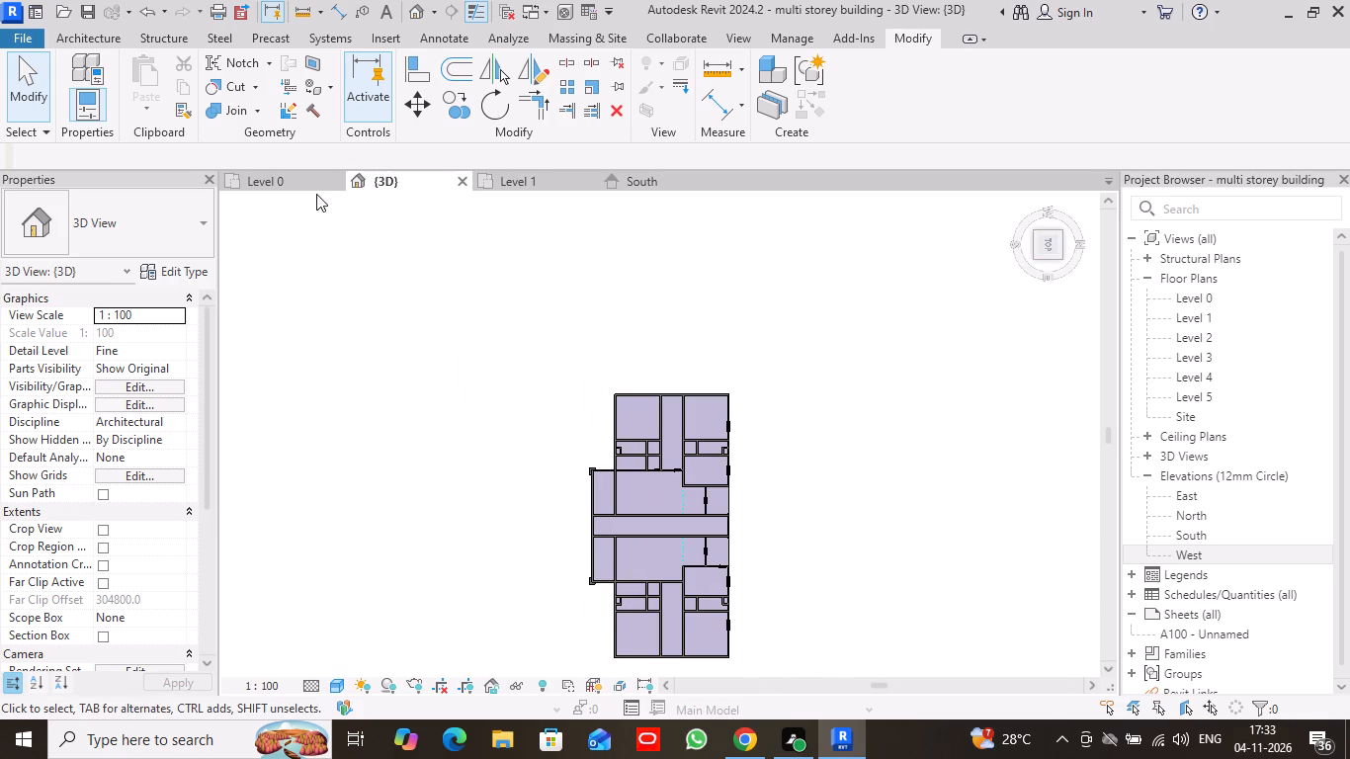
# Start a new stair on the Level 0 floor plan and set its desired number of risers to 20.
pyautogui.click(304, 184)
pyautogui.scroll(3, 709, 508)
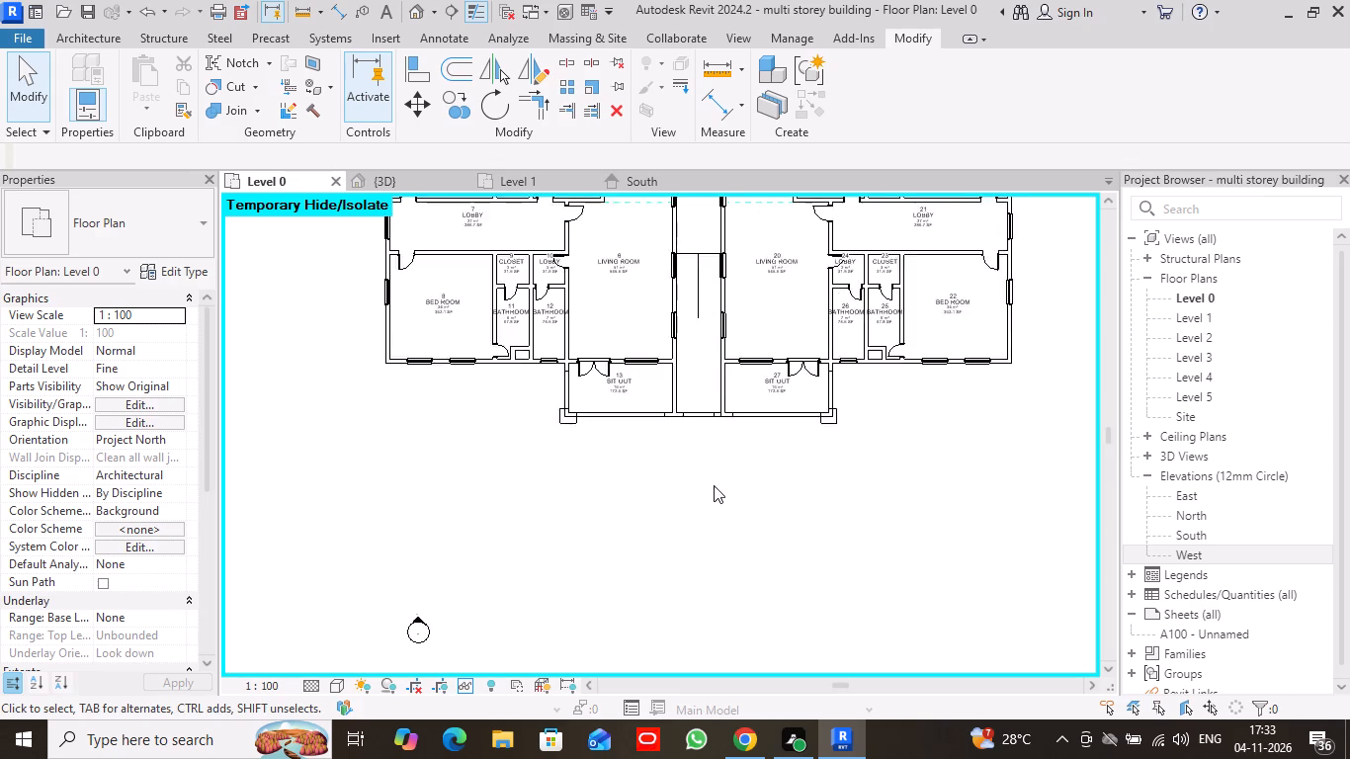
pyautogui.moveTo(728, 508); pyautogui.dragTo(663, 468, button='middle')
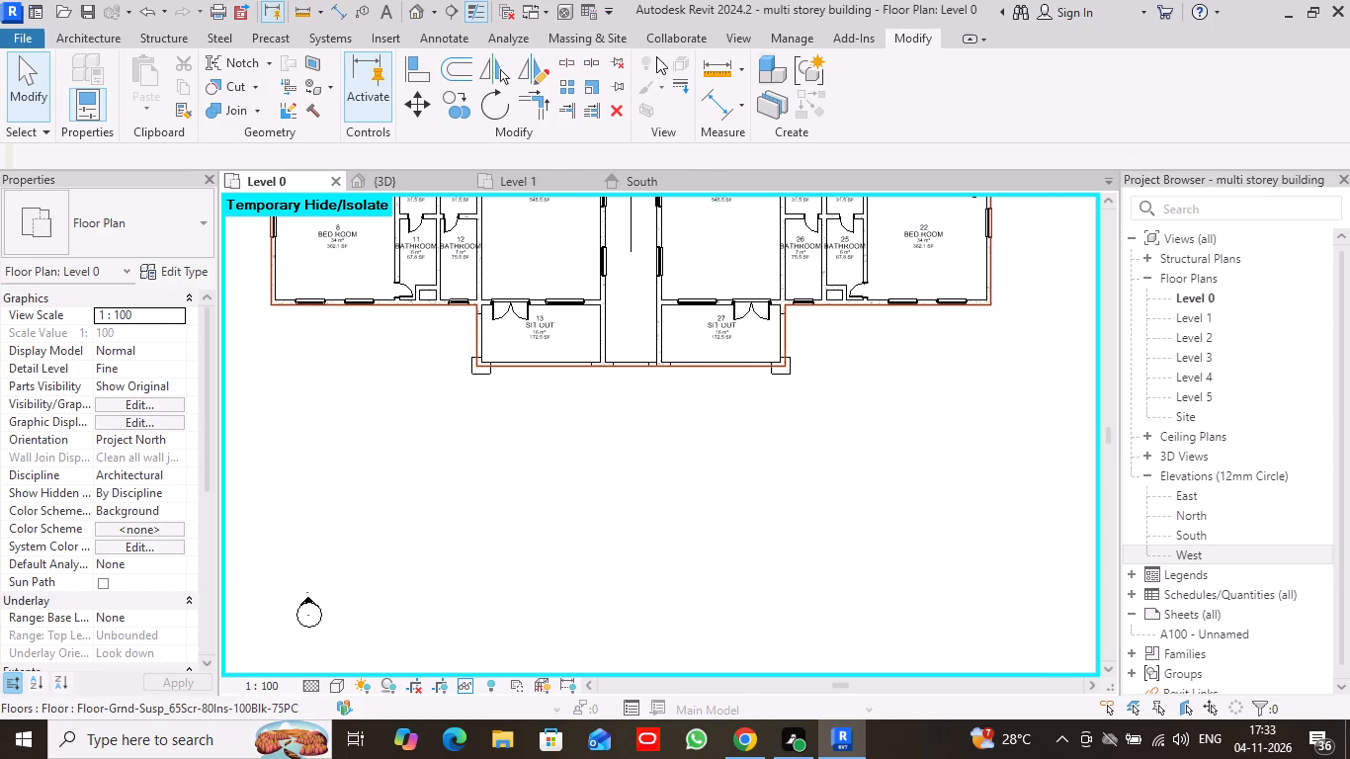
pyautogui.click(93, 35)
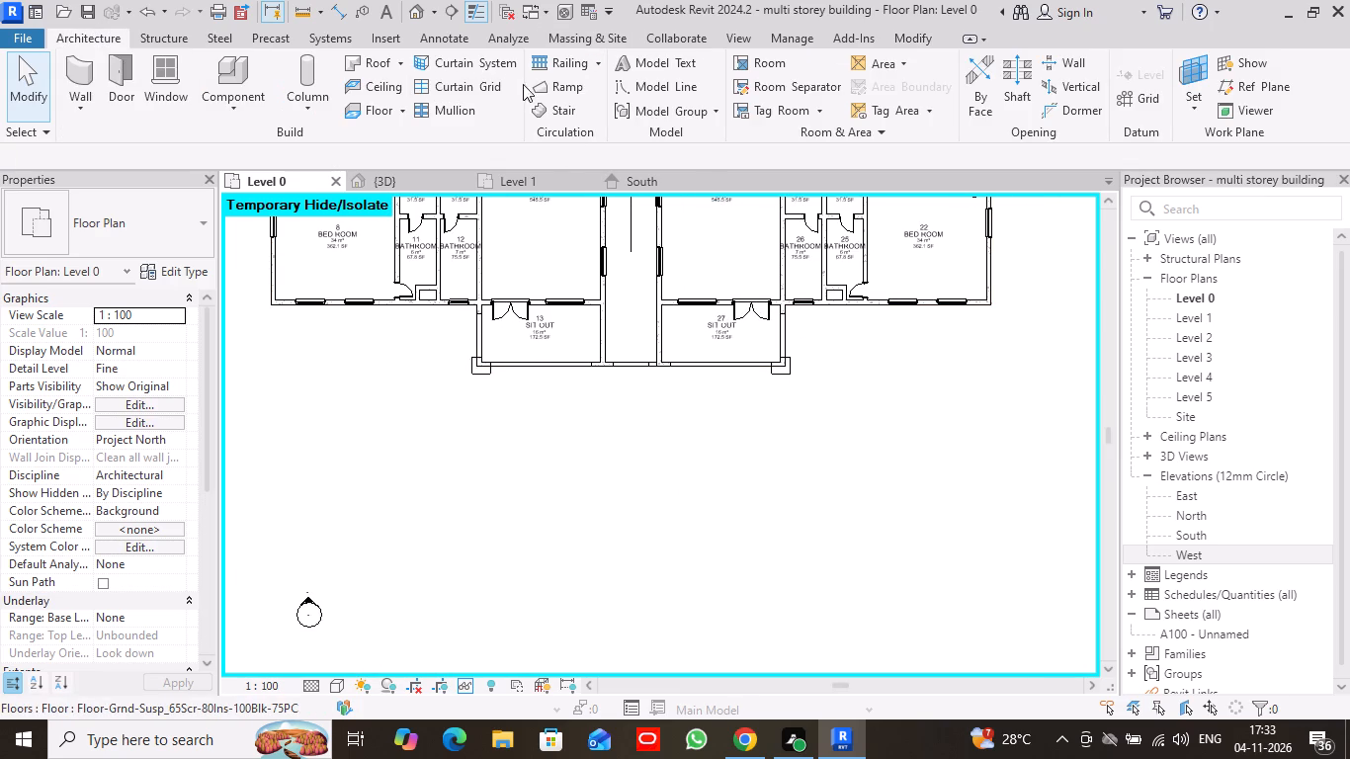
pyautogui.click(563, 105)
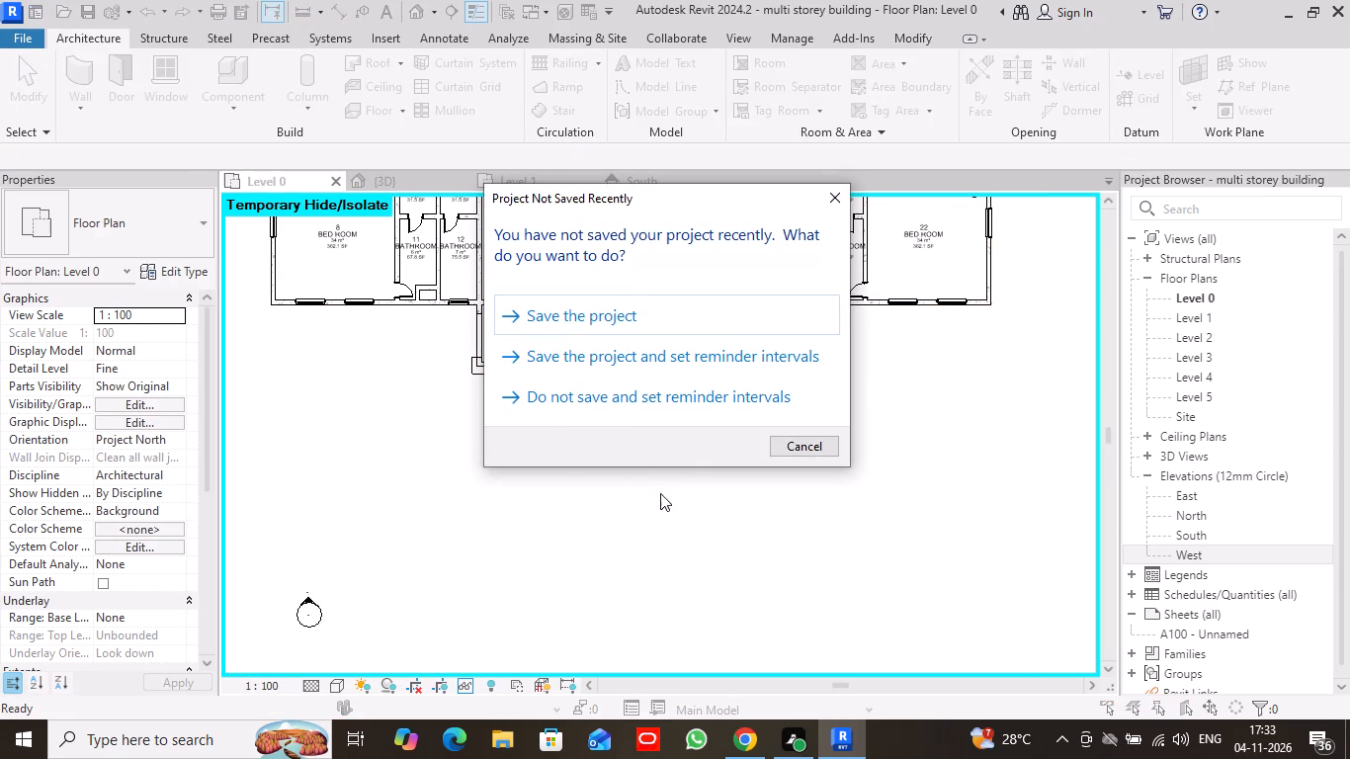
pyautogui.click(834, 200)
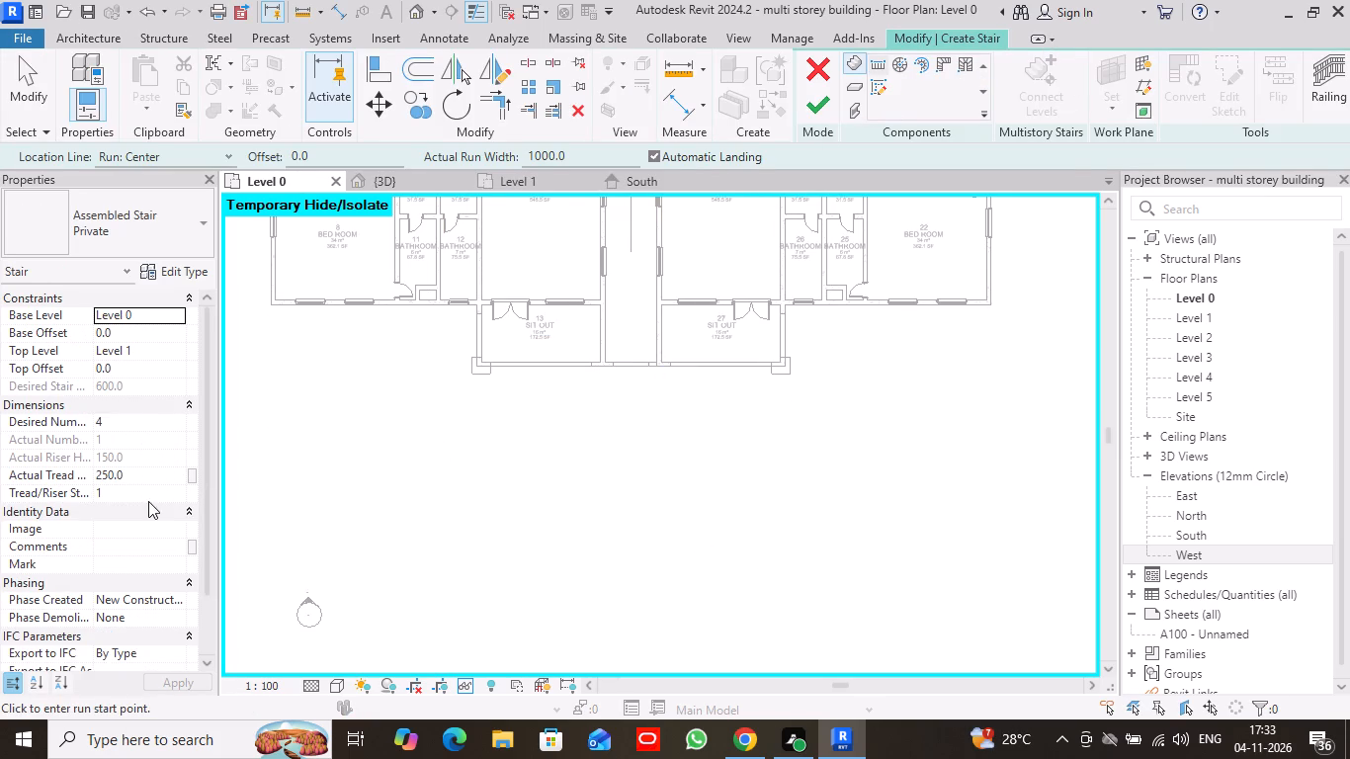
pyautogui.scroll(2, 129, 414)
pyautogui.scroll(-2, 129, 417)
pyautogui.click(167, 354)
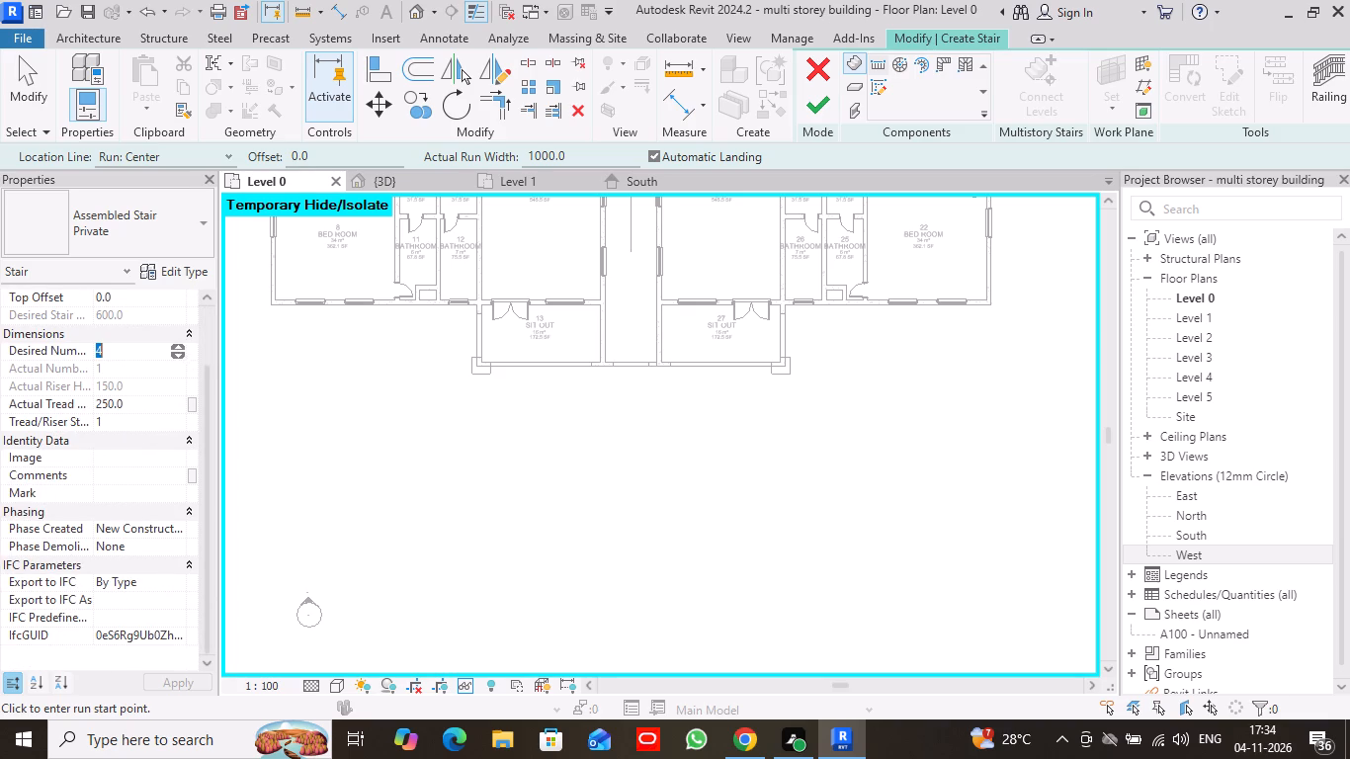
pyautogui.tripleClick(177, 345)
pyautogui.tripleClick(177, 345)
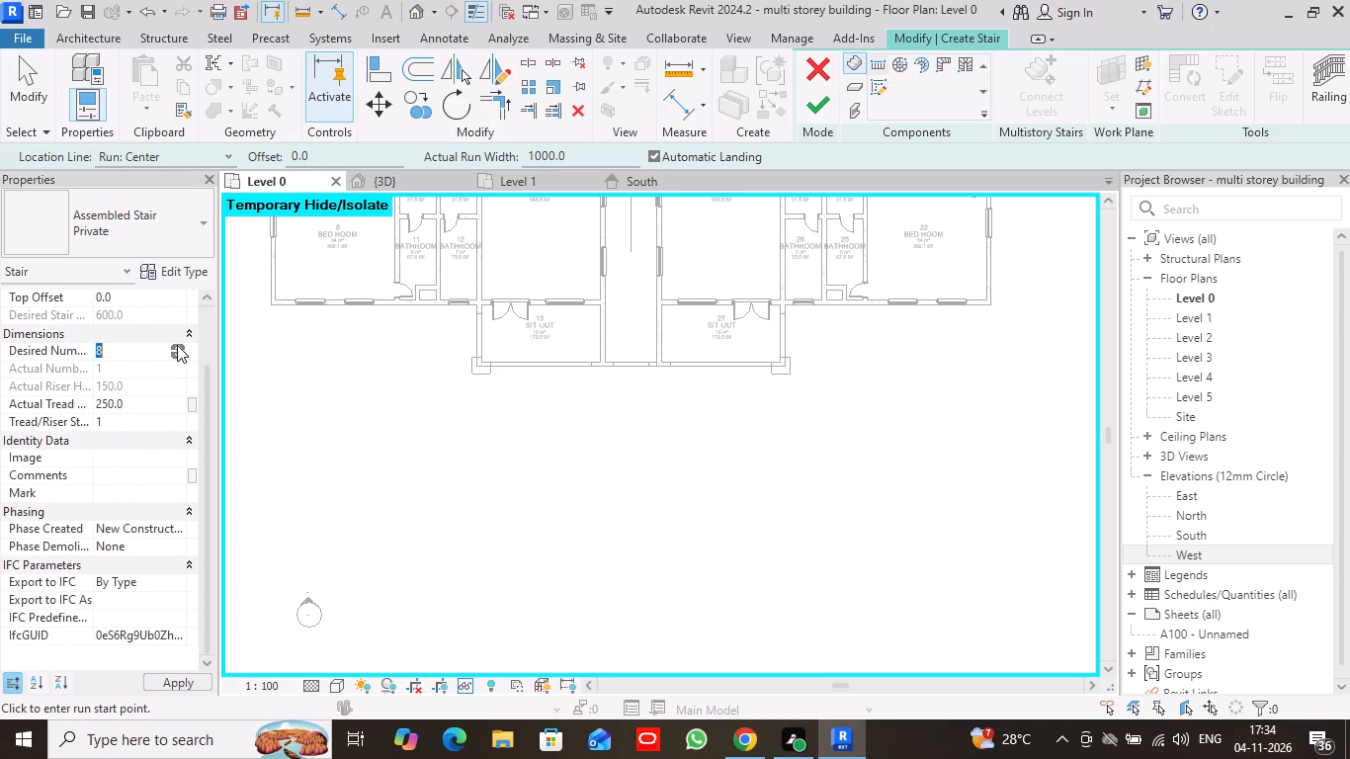
pyautogui.doubleClick(177, 345)
pyautogui.tripleClick(177, 345)
pyautogui.tripleClick(177, 345)
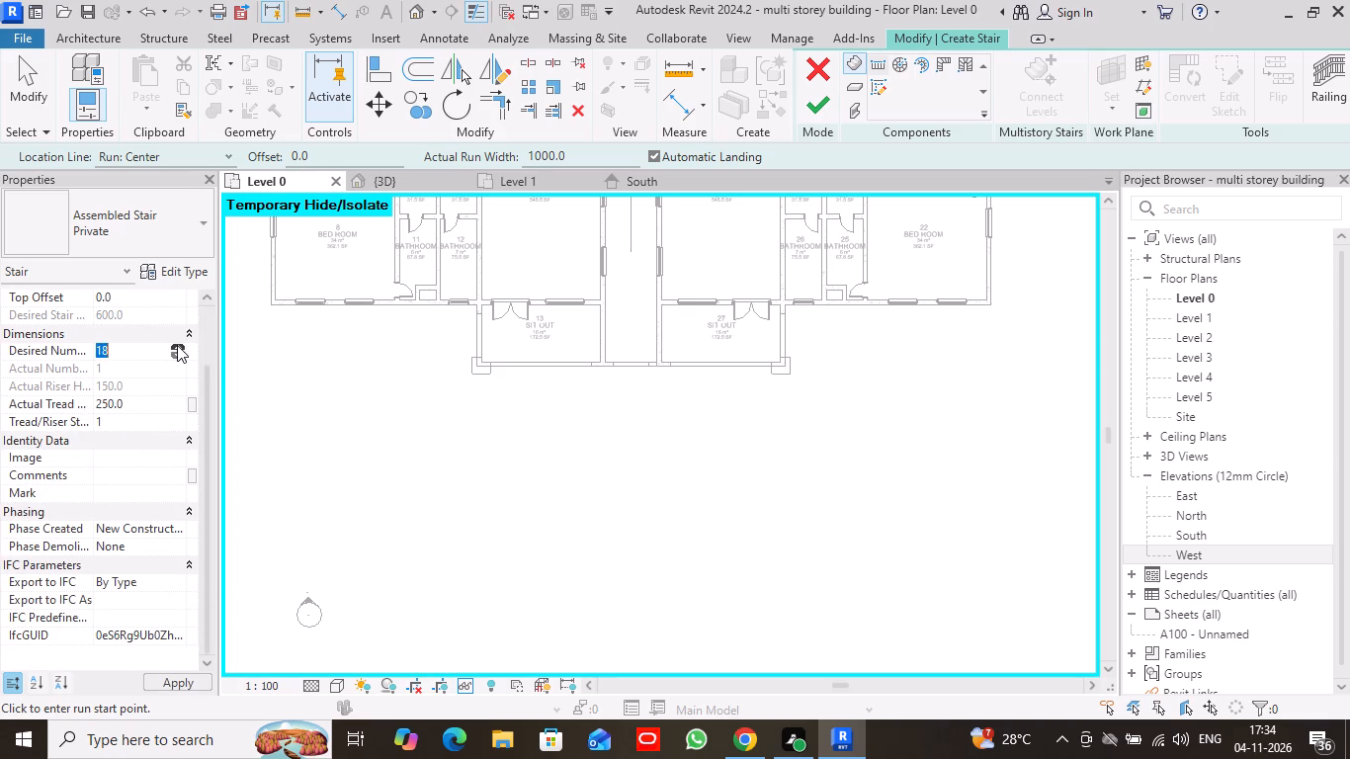
pyautogui.doubleClick(177, 345)
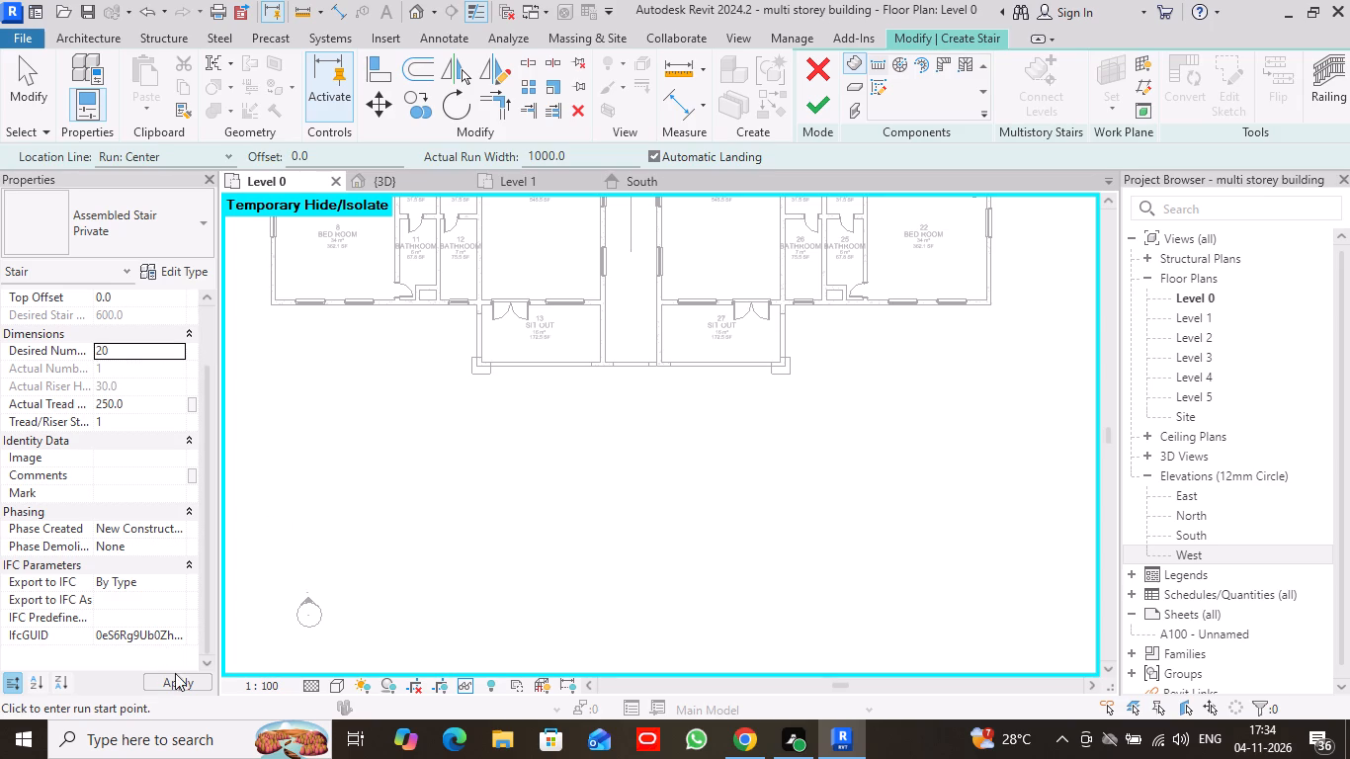
pyautogui.tripleClick(208, 299)
pyautogui.click(208, 299)
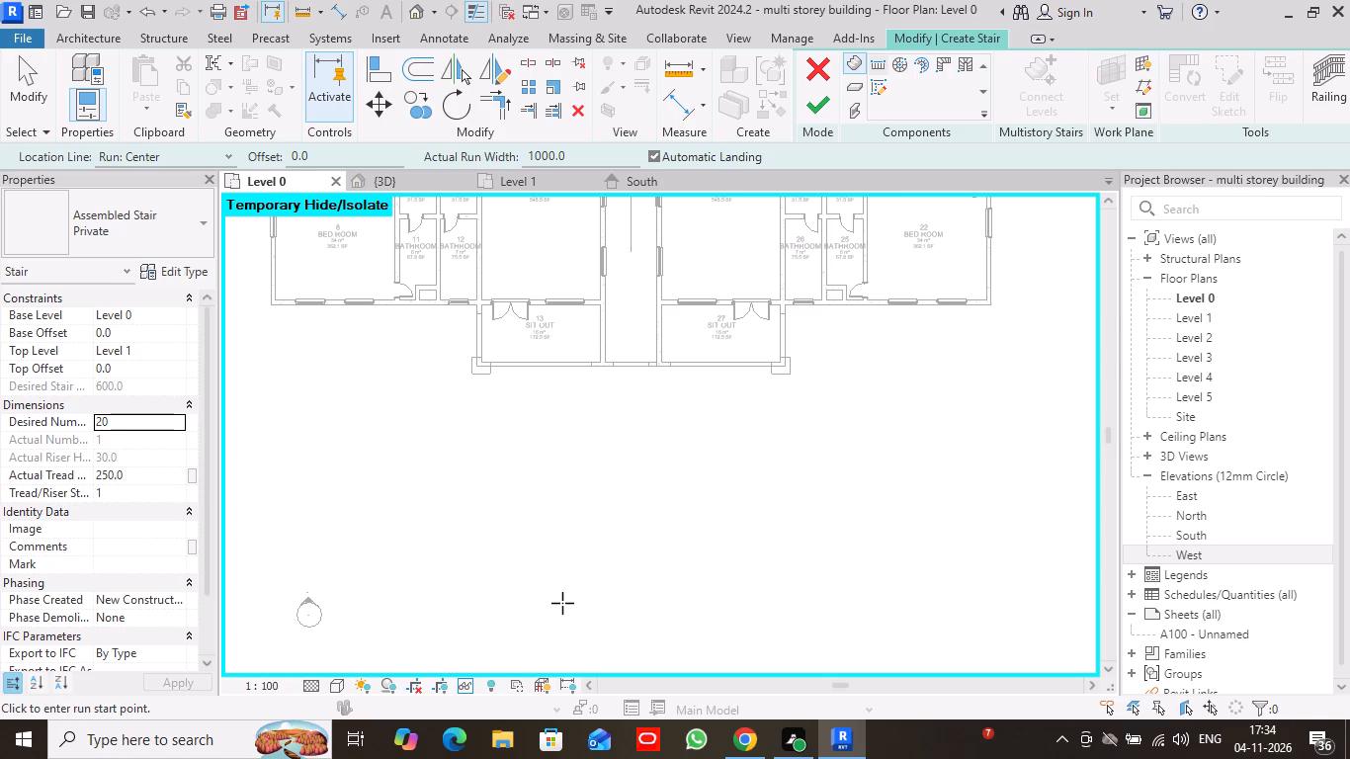
# Draw two parallel 10-riser runs about 2250 mm long outside the building, below the sit-outs, joined by an automatic landing into a U shape.
pyautogui.click(566, 592)
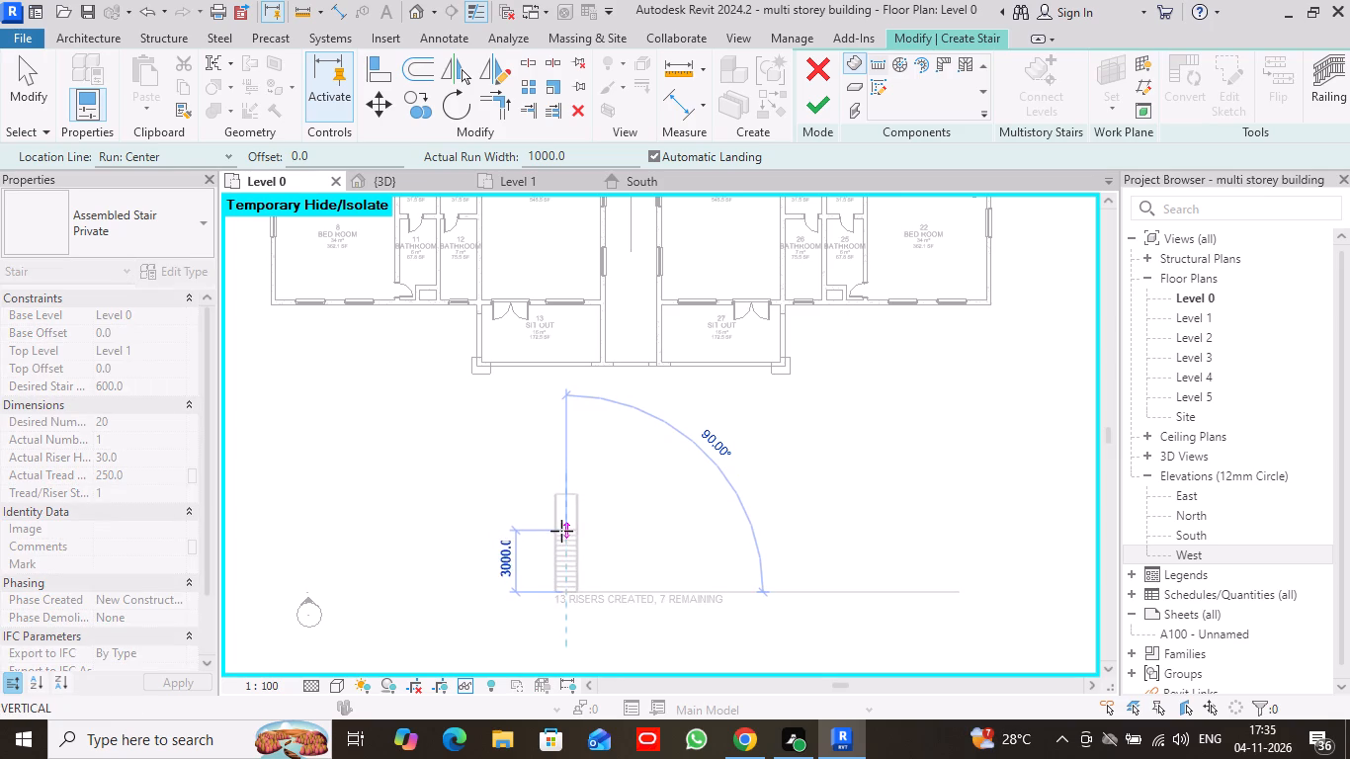
pyautogui.scroll(6, 561, 545)
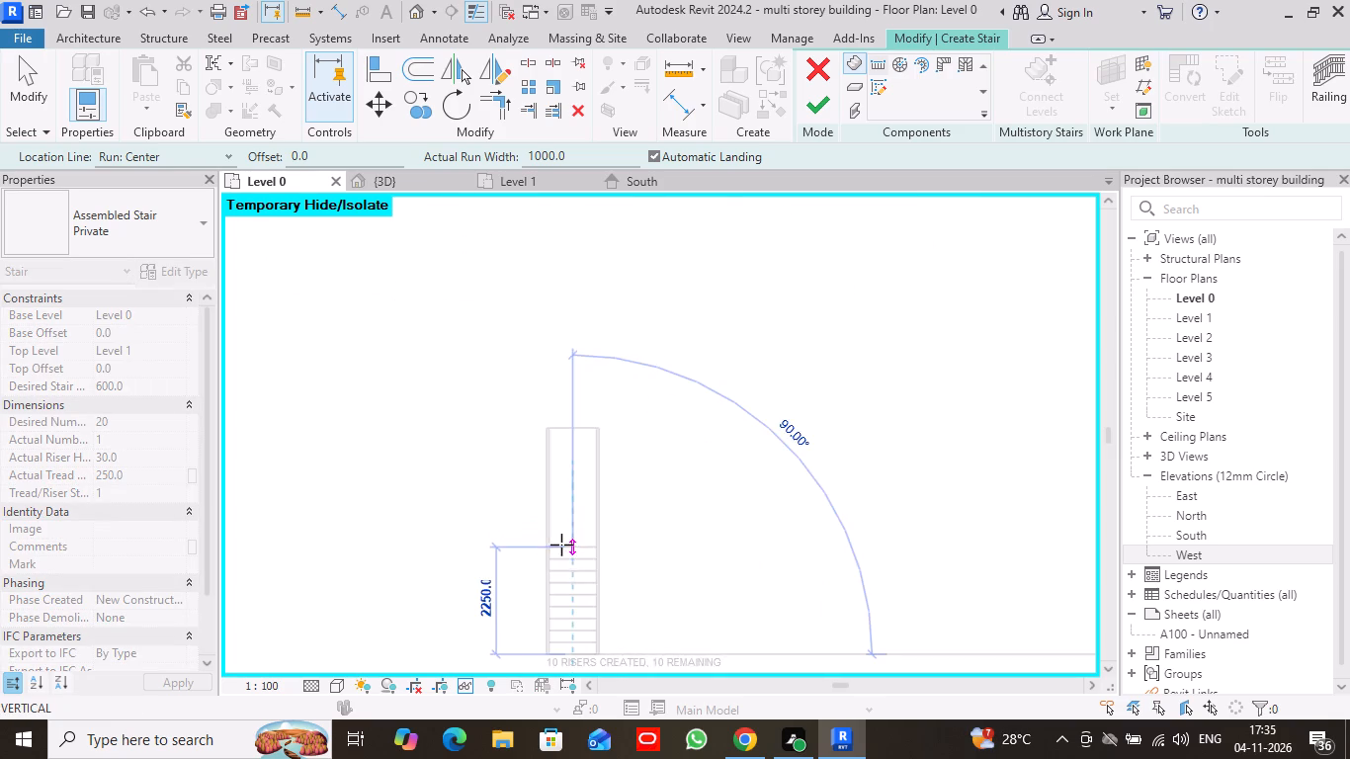
pyautogui.moveTo(561, 545); pyautogui.dragTo(580, 387, button='middle')
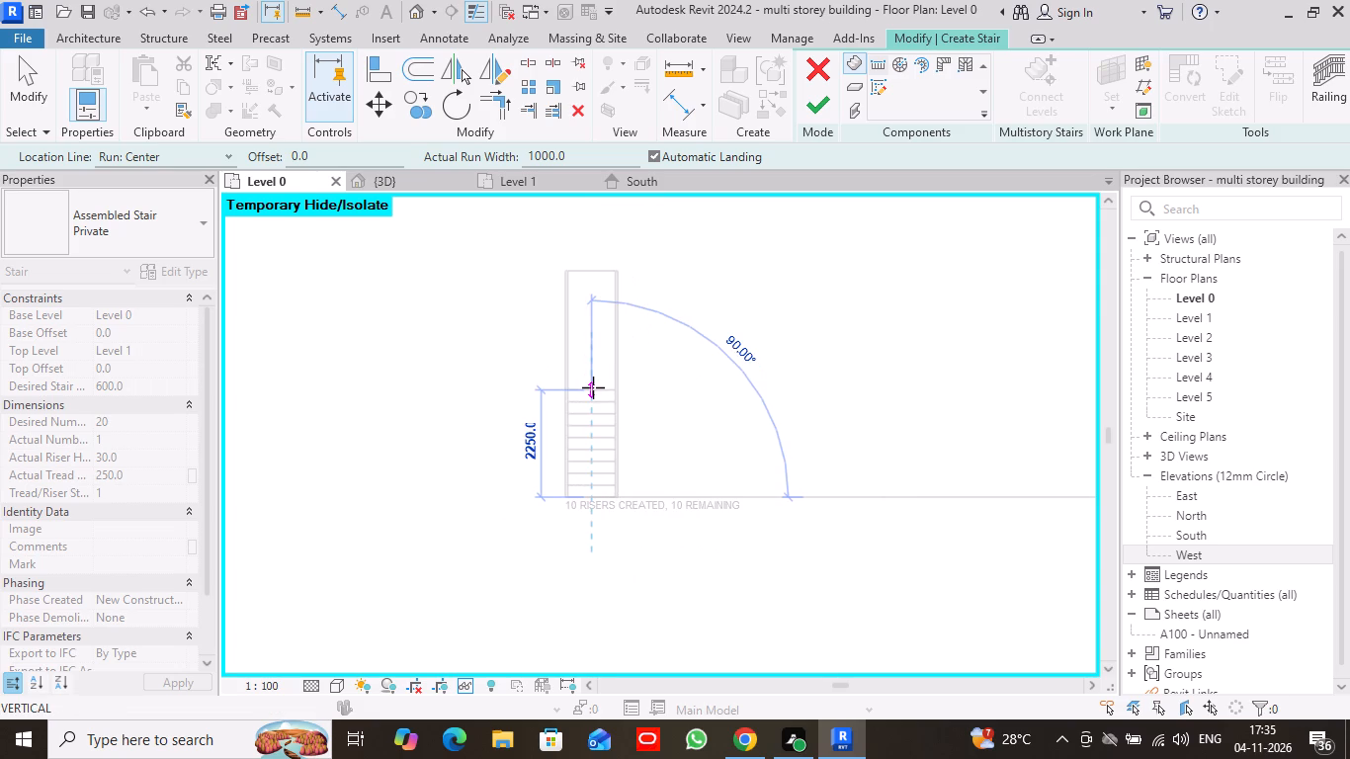
pyautogui.click(593, 387)
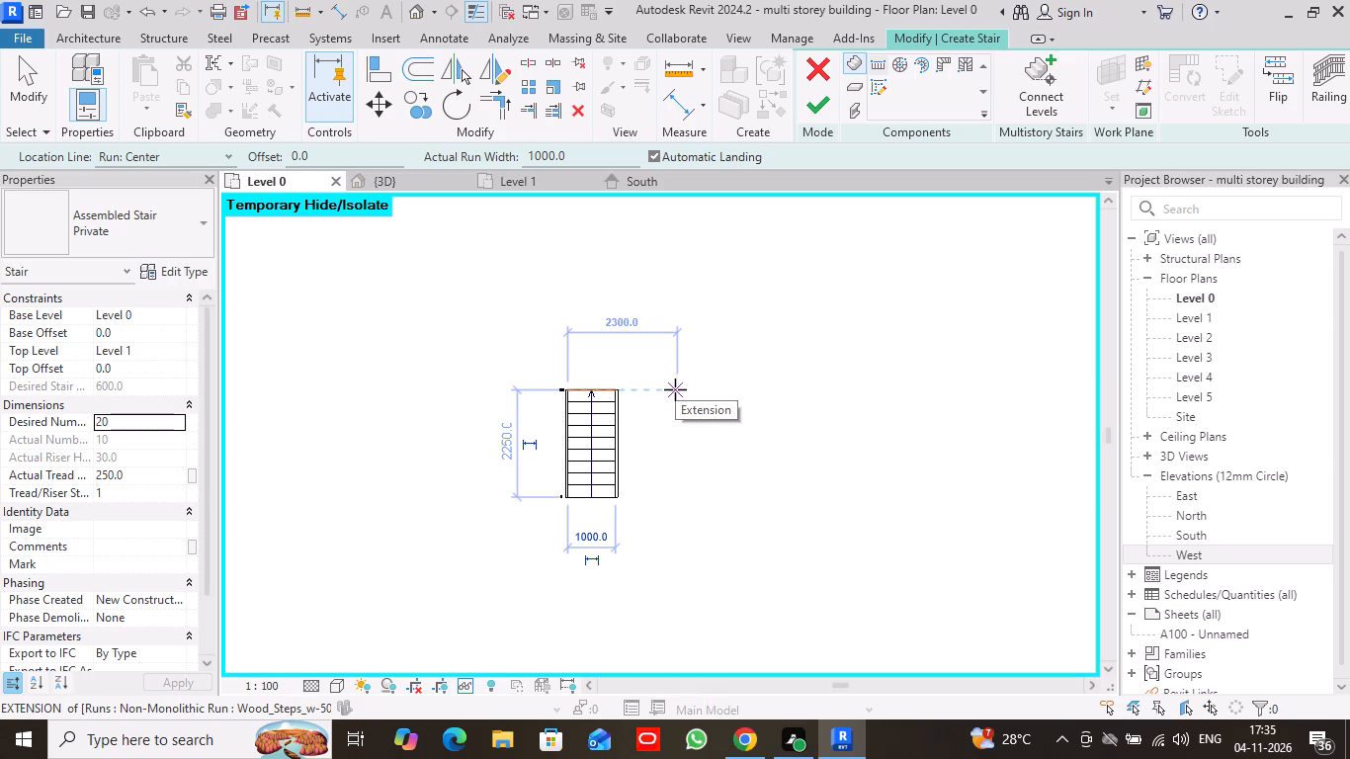
pyautogui.click(675, 389)
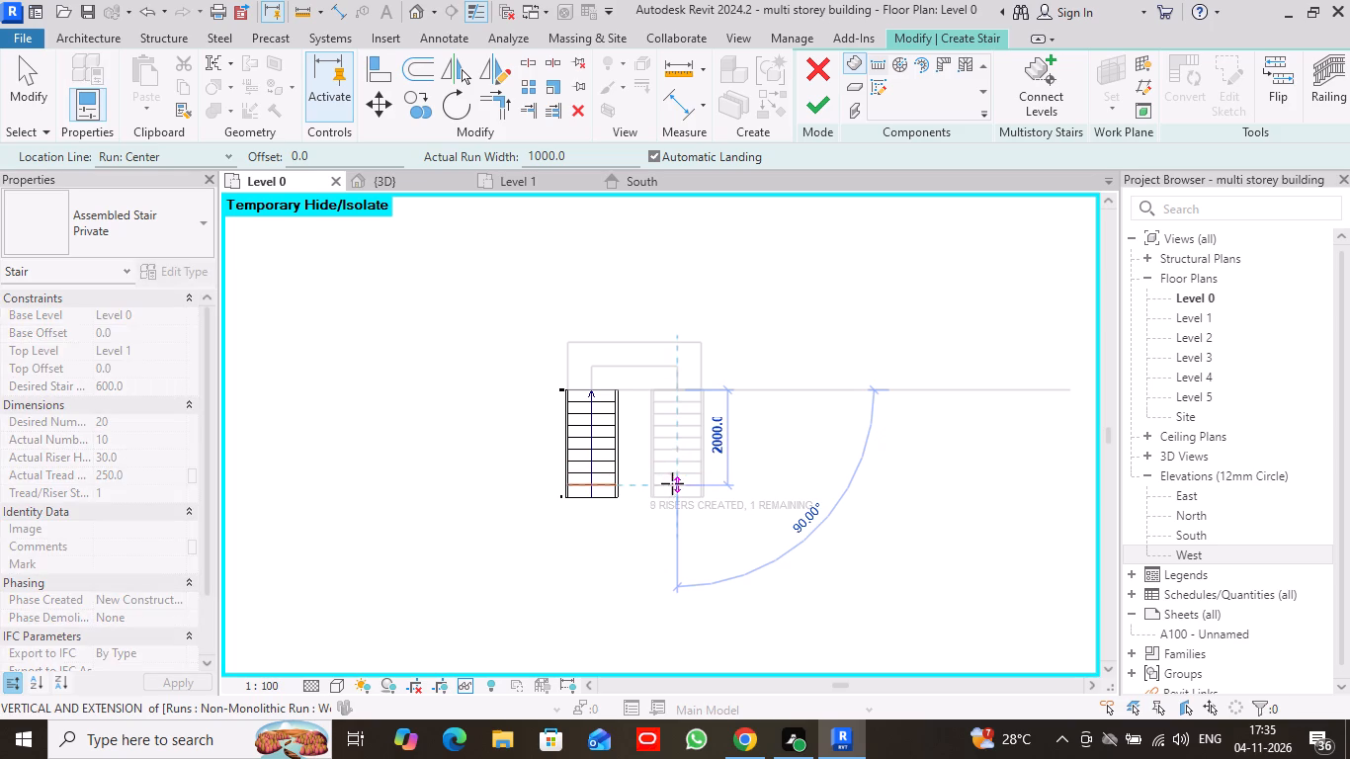
pyautogui.click(672, 492)
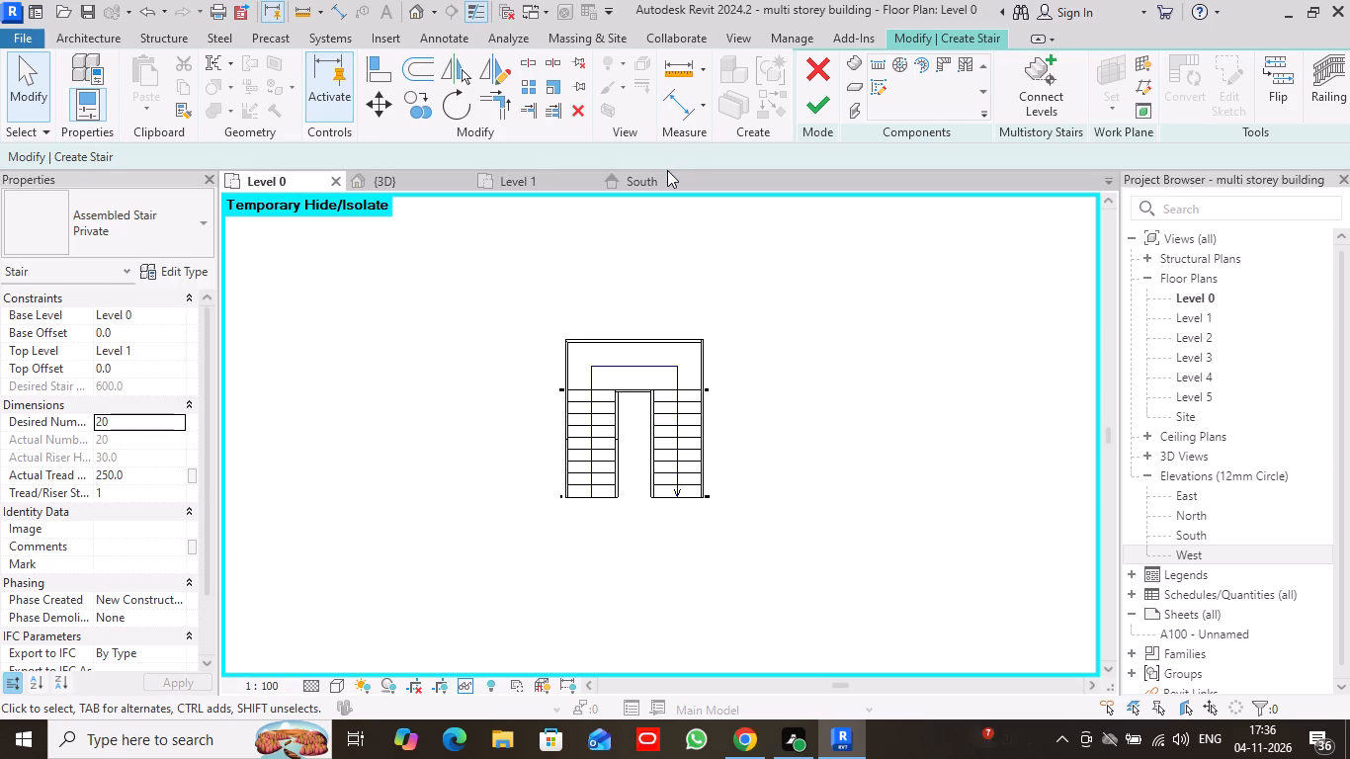
# Align the second run's inner stringer edge to the first run's inner stringer edge, closing the gap between the two runs.
pyautogui.click(384, 76)
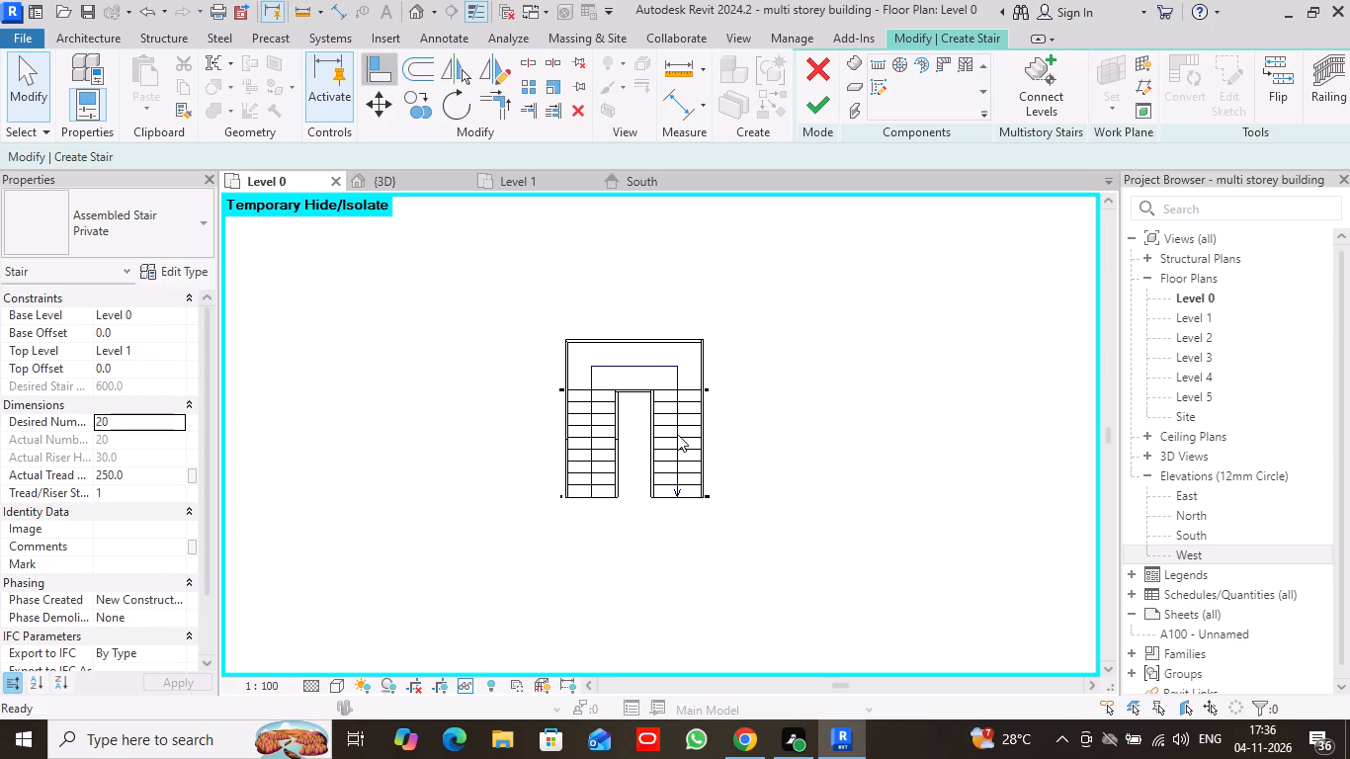
pyautogui.scroll(8, 639, 440)
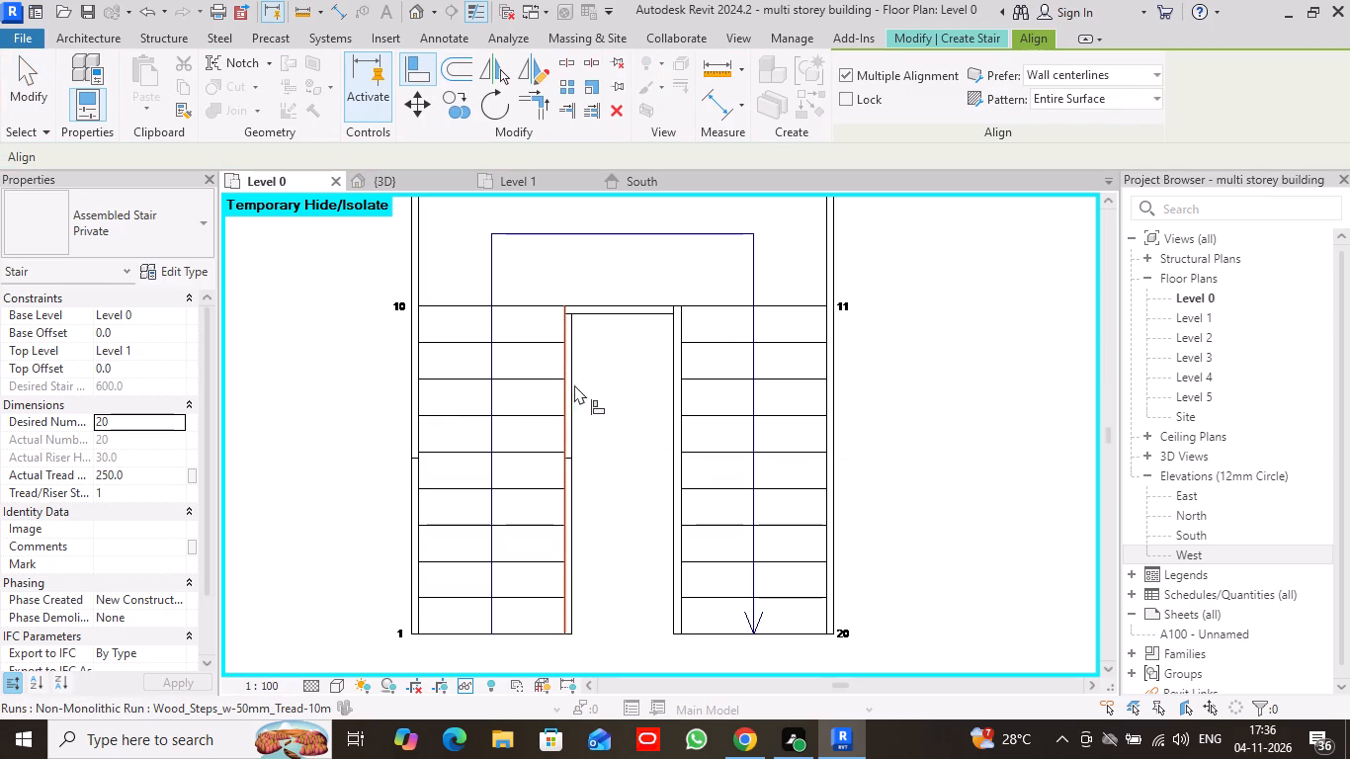
pyautogui.click(578, 380)
pyautogui.click(673, 383)
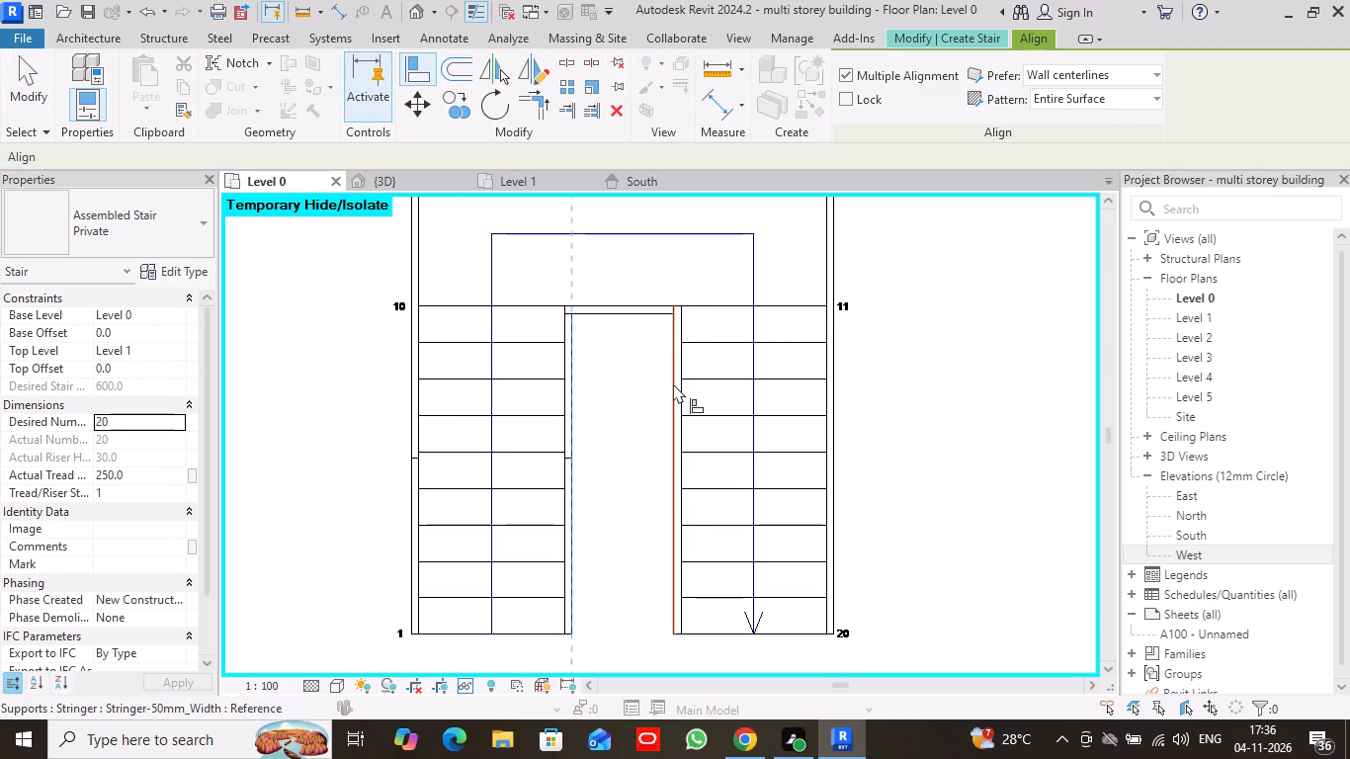
pyautogui.scroll(-4, 802, 393)
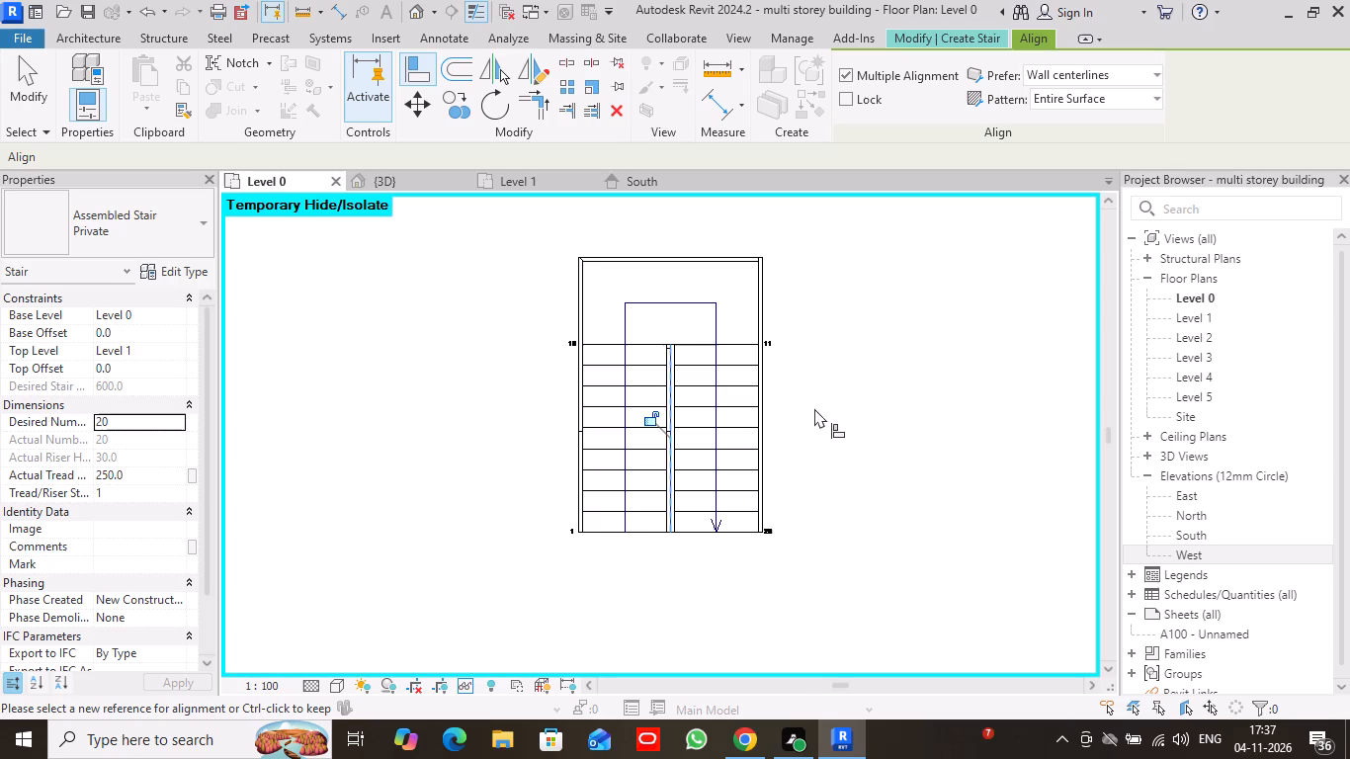
pyautogui.scroll(4, 802, 414)
pyautogui.moveTo(821, 241); pyautogui.dragTo(885, 427, button='middle')
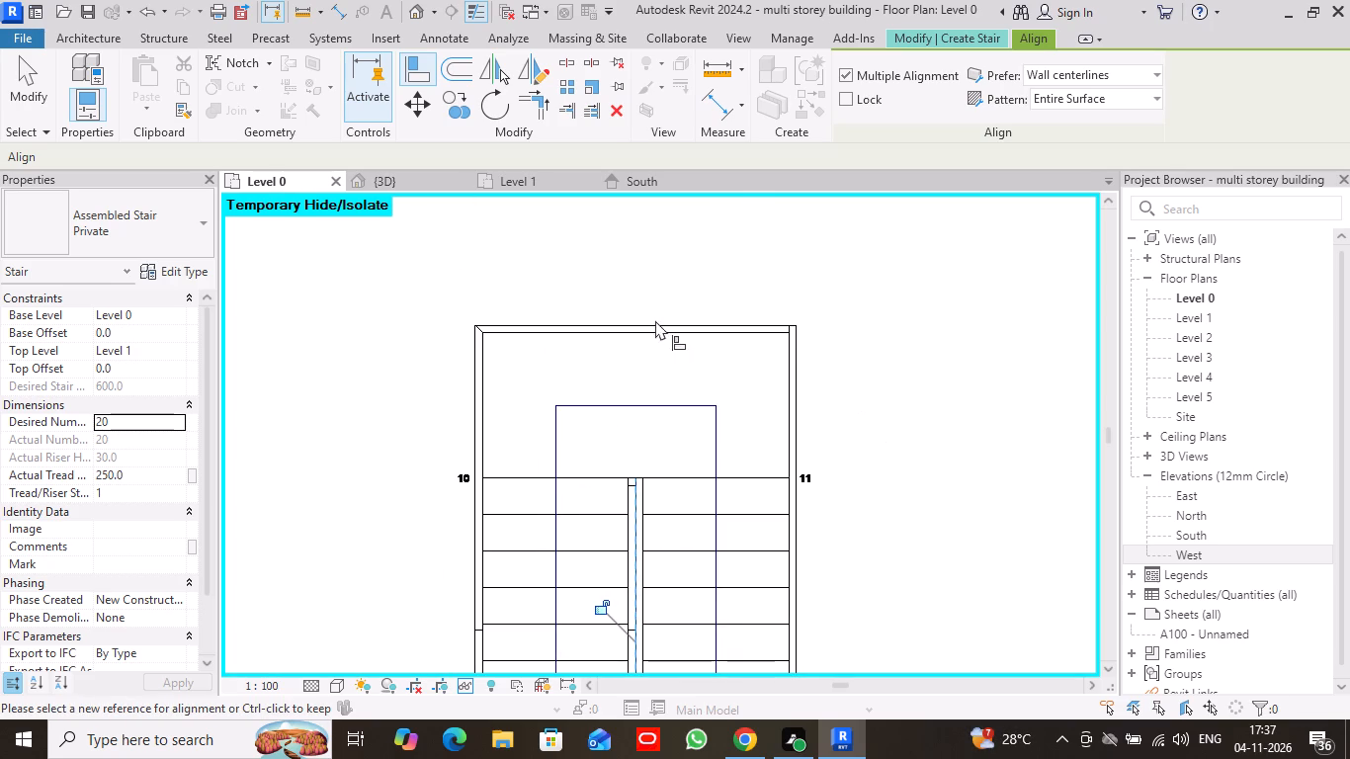
pyautogui.click(25, 64)
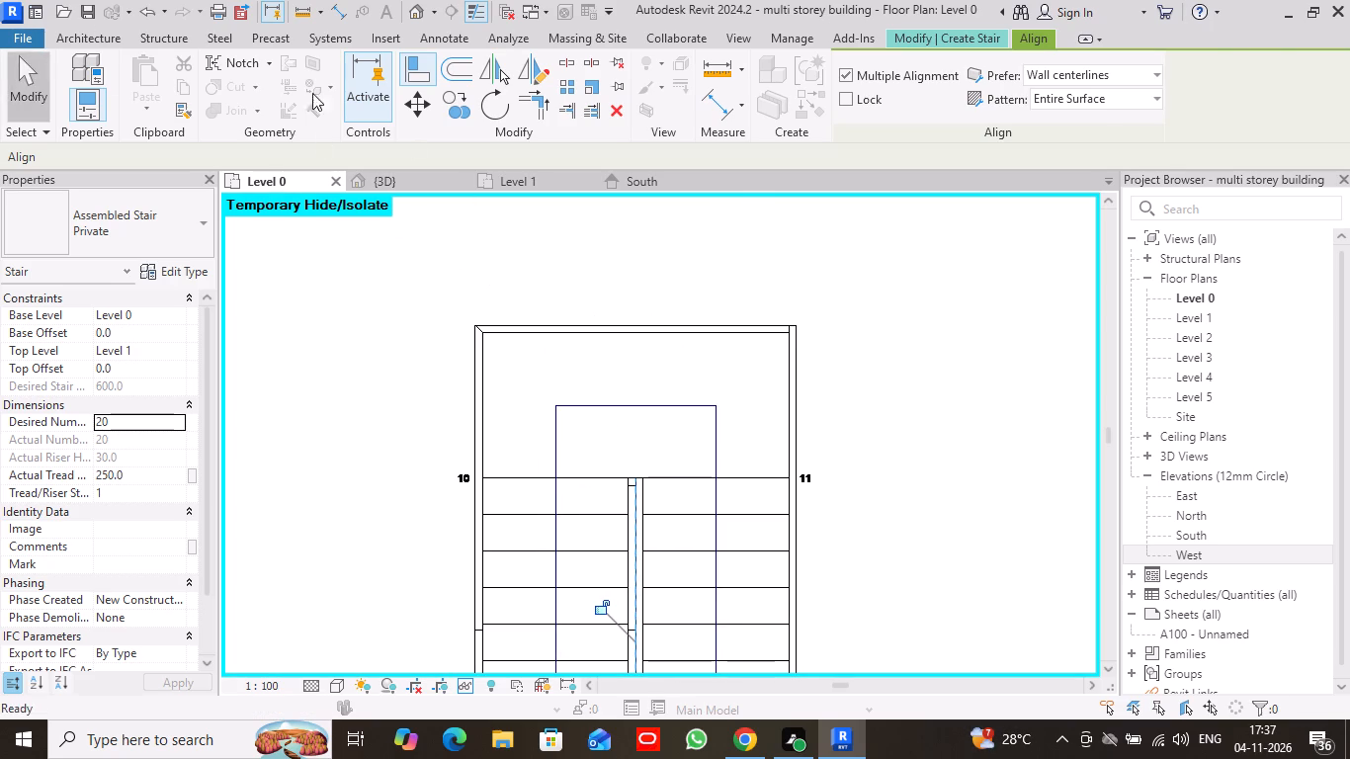
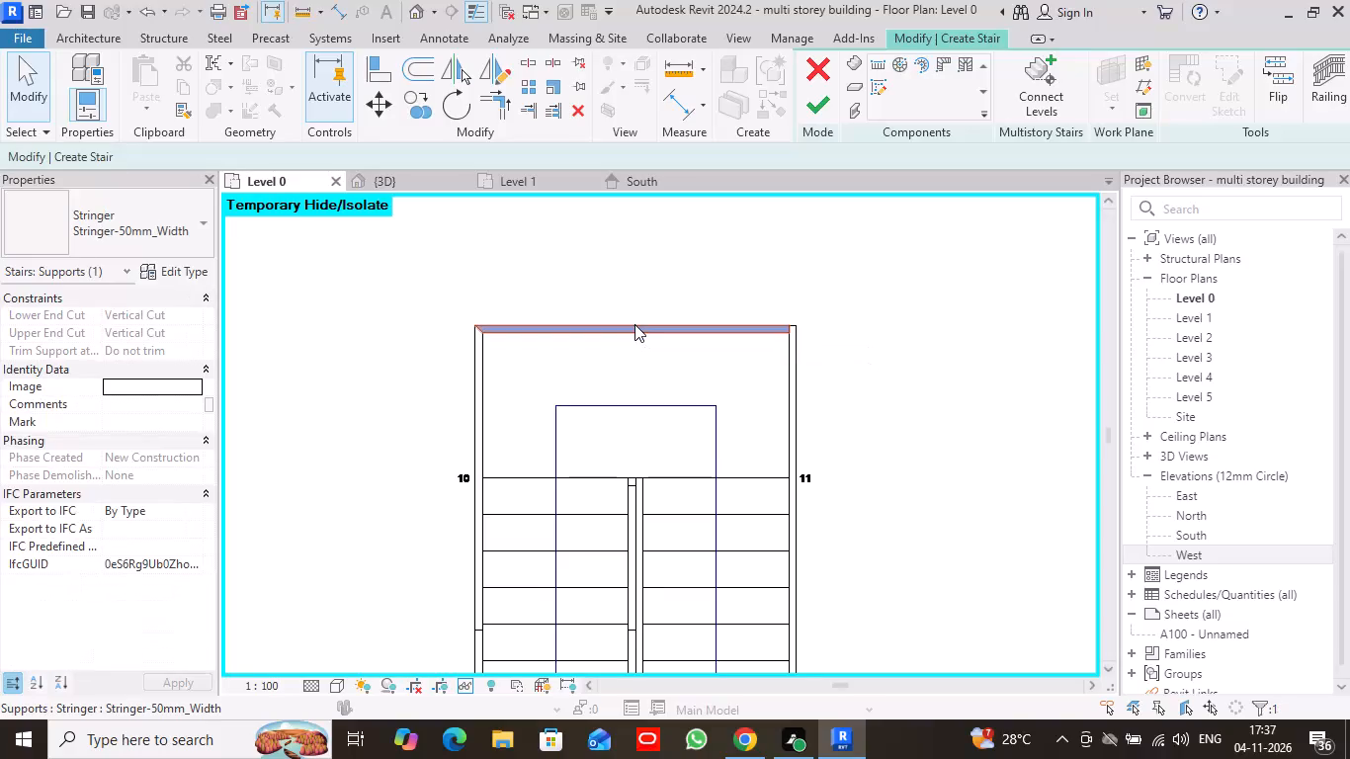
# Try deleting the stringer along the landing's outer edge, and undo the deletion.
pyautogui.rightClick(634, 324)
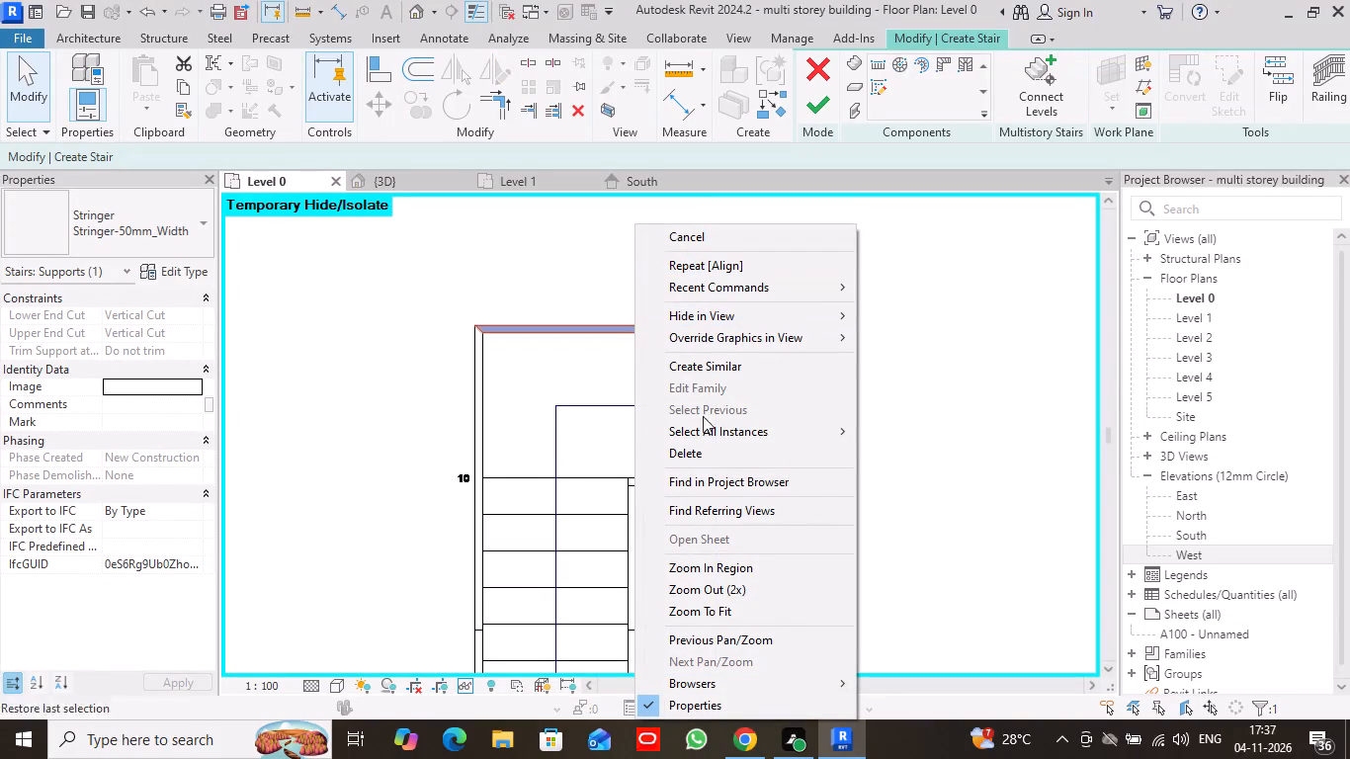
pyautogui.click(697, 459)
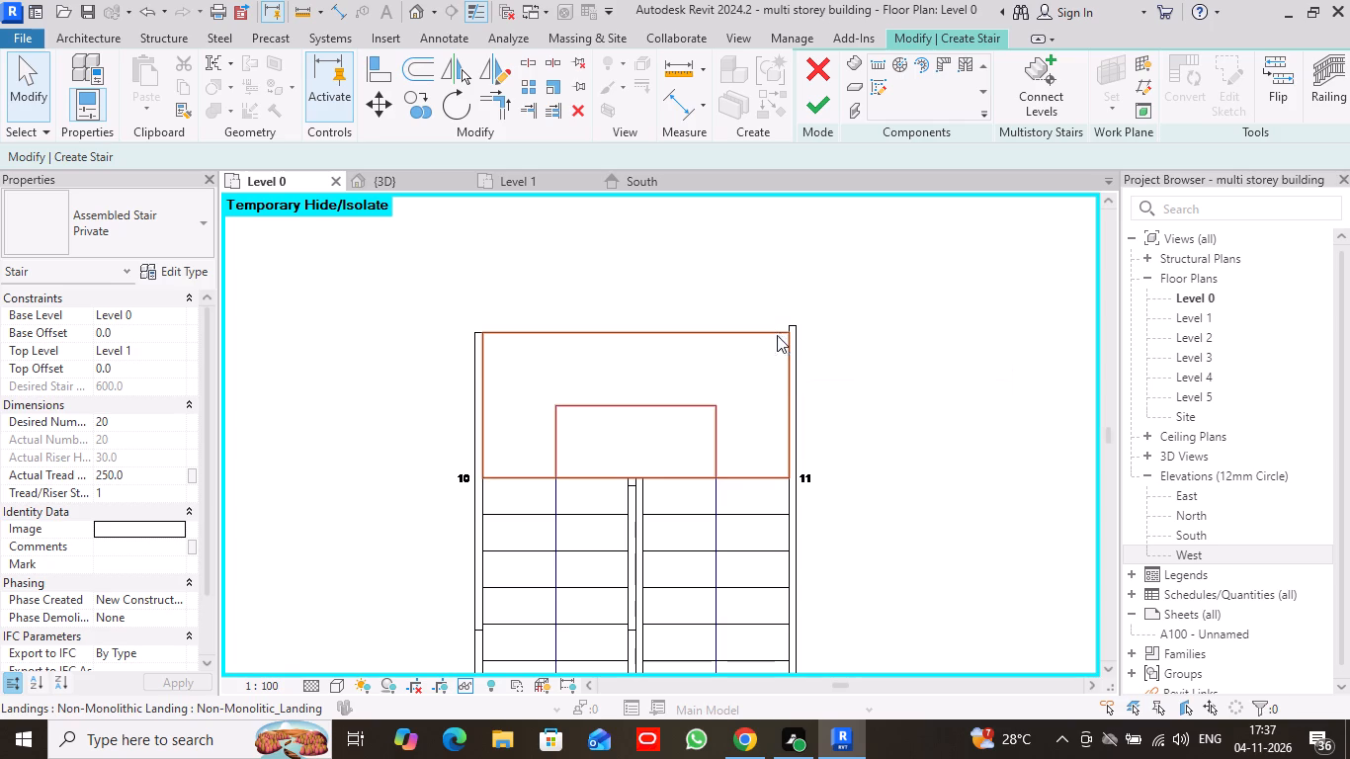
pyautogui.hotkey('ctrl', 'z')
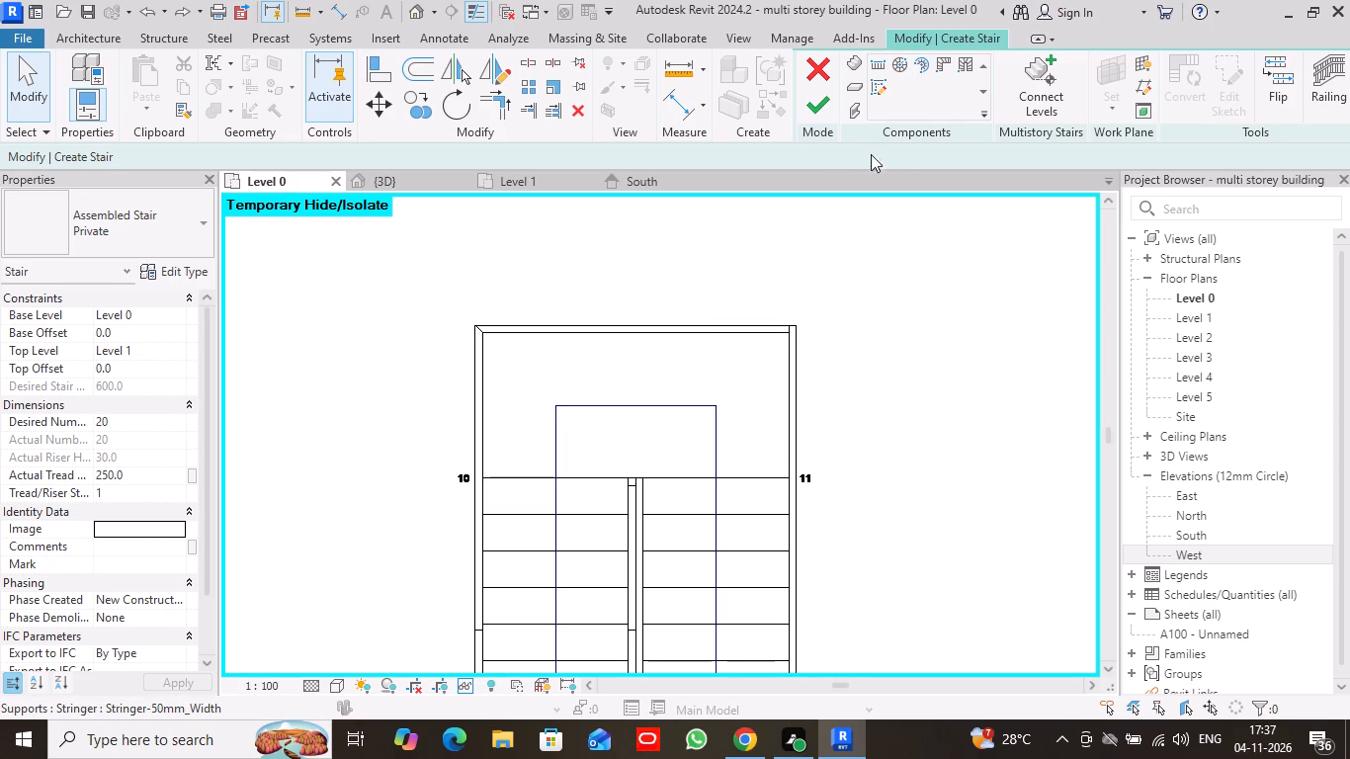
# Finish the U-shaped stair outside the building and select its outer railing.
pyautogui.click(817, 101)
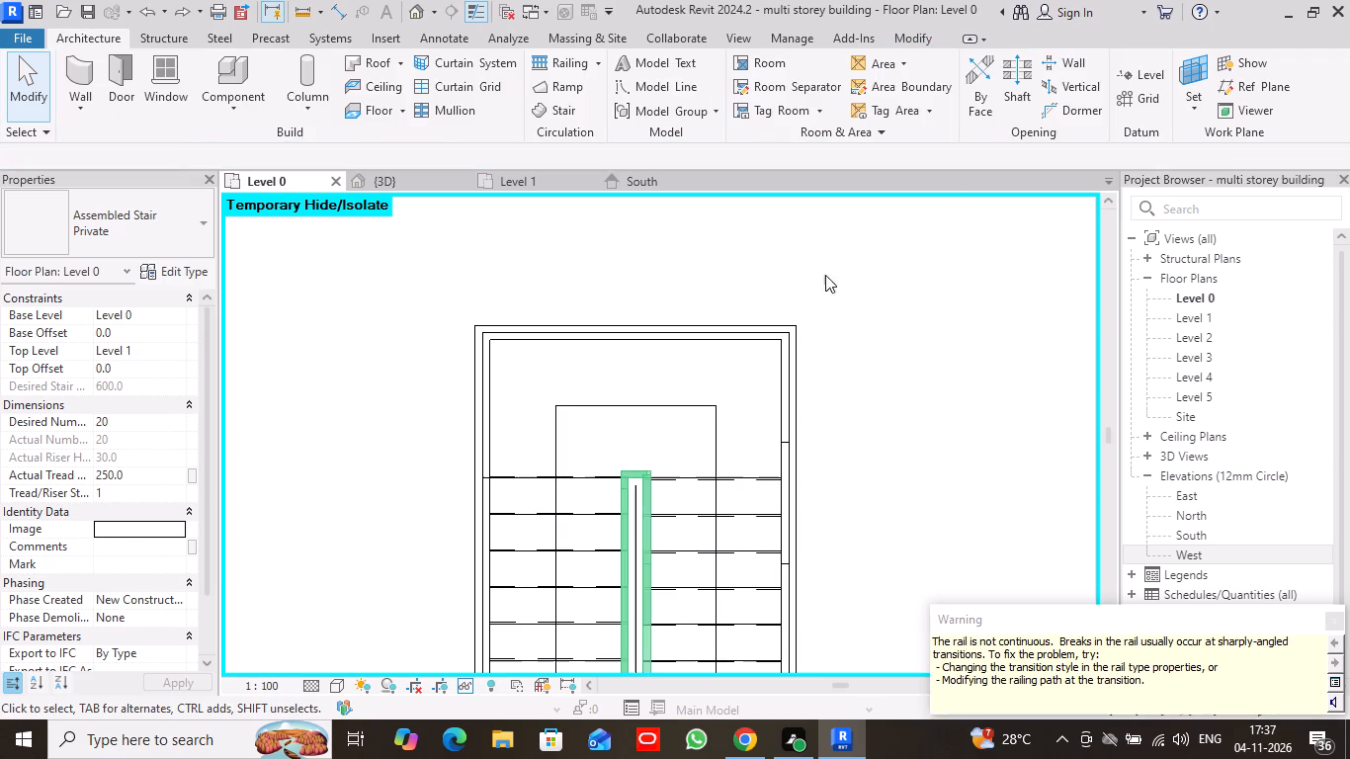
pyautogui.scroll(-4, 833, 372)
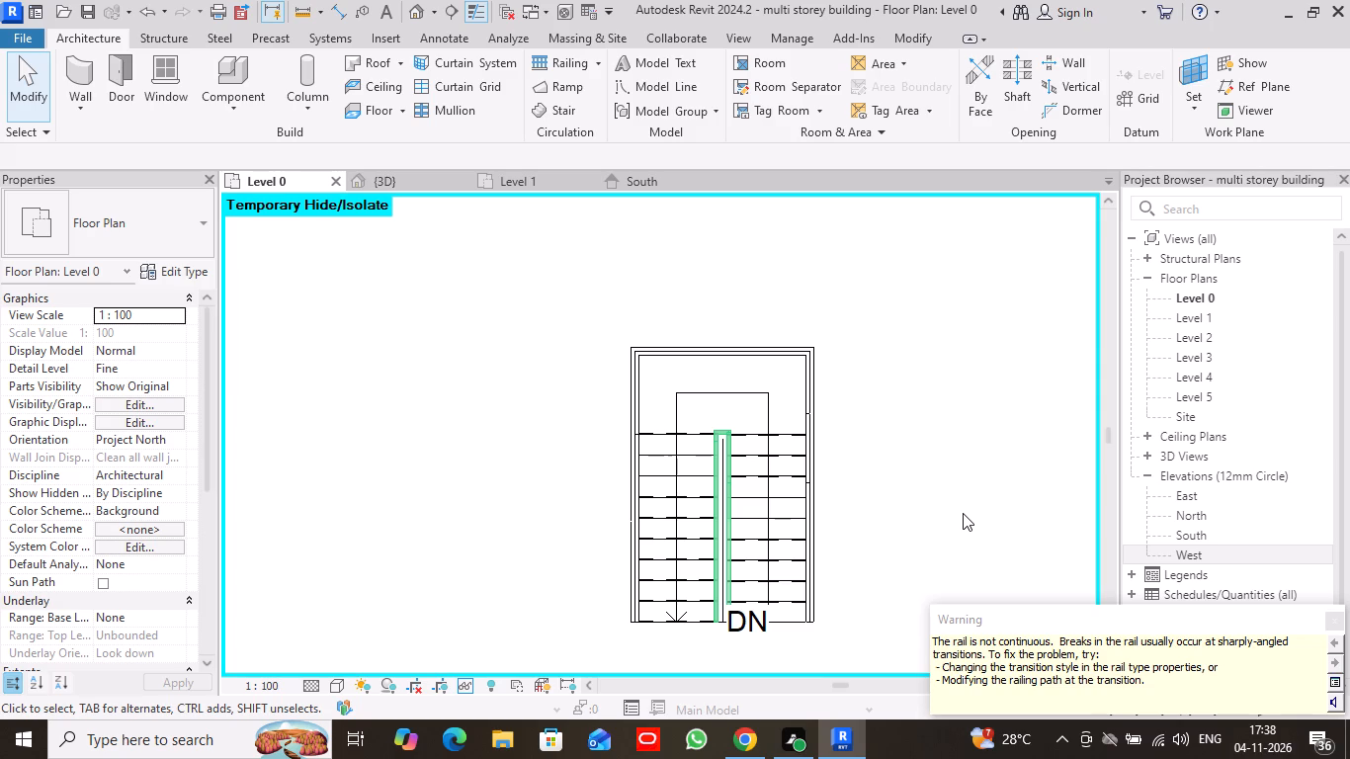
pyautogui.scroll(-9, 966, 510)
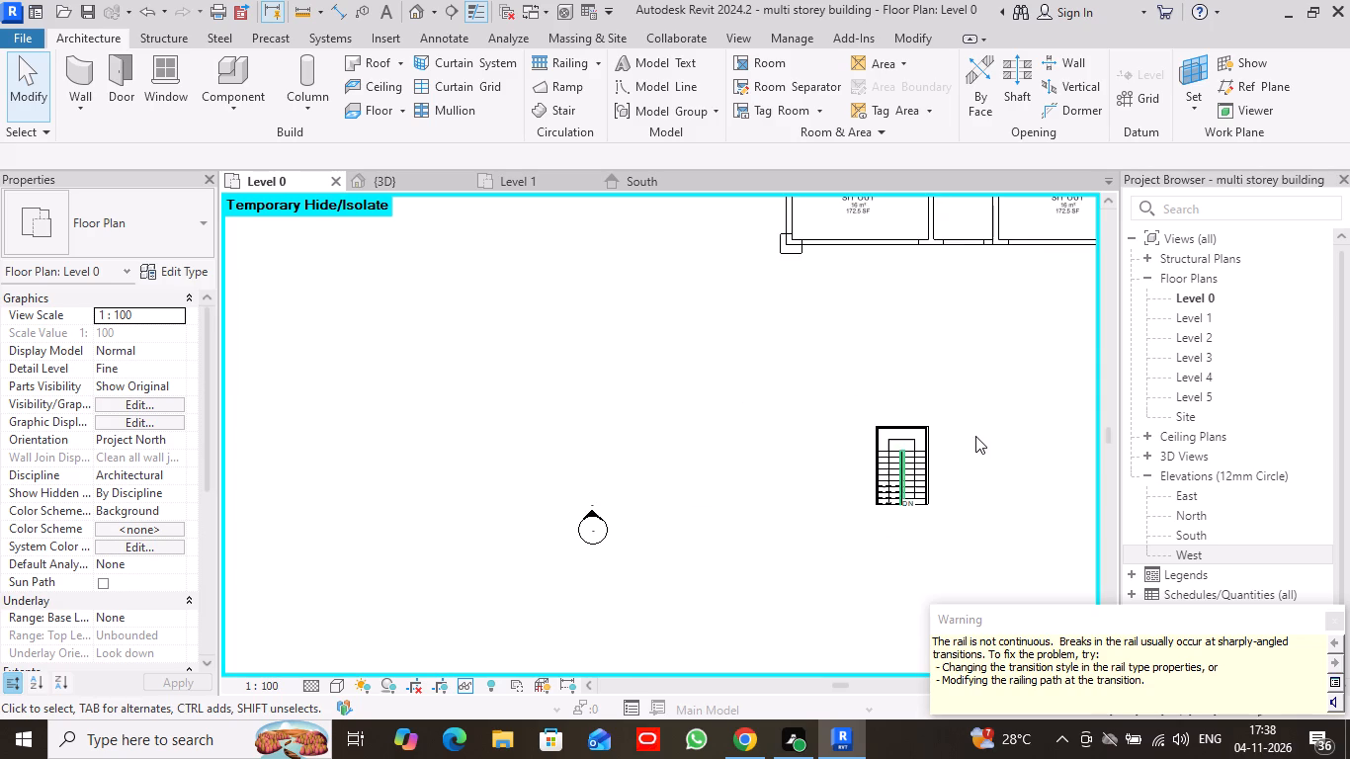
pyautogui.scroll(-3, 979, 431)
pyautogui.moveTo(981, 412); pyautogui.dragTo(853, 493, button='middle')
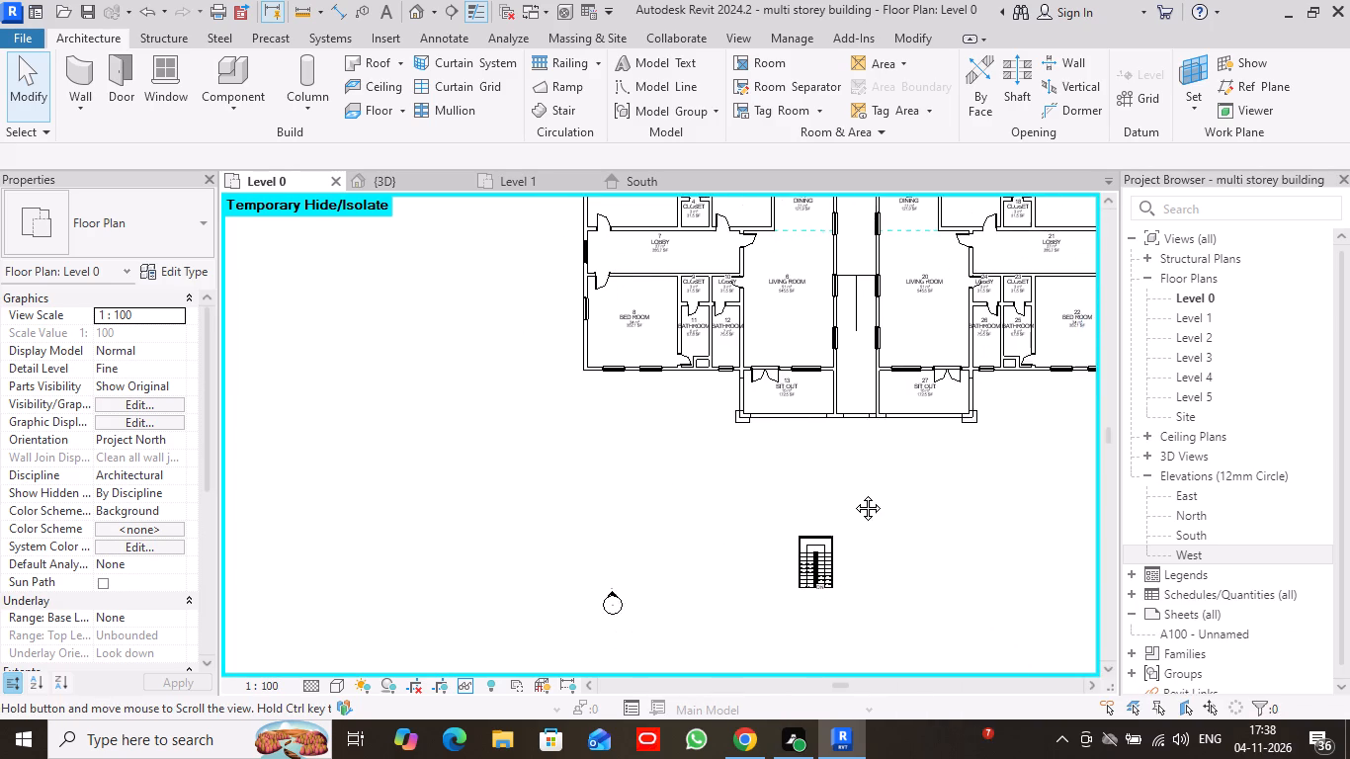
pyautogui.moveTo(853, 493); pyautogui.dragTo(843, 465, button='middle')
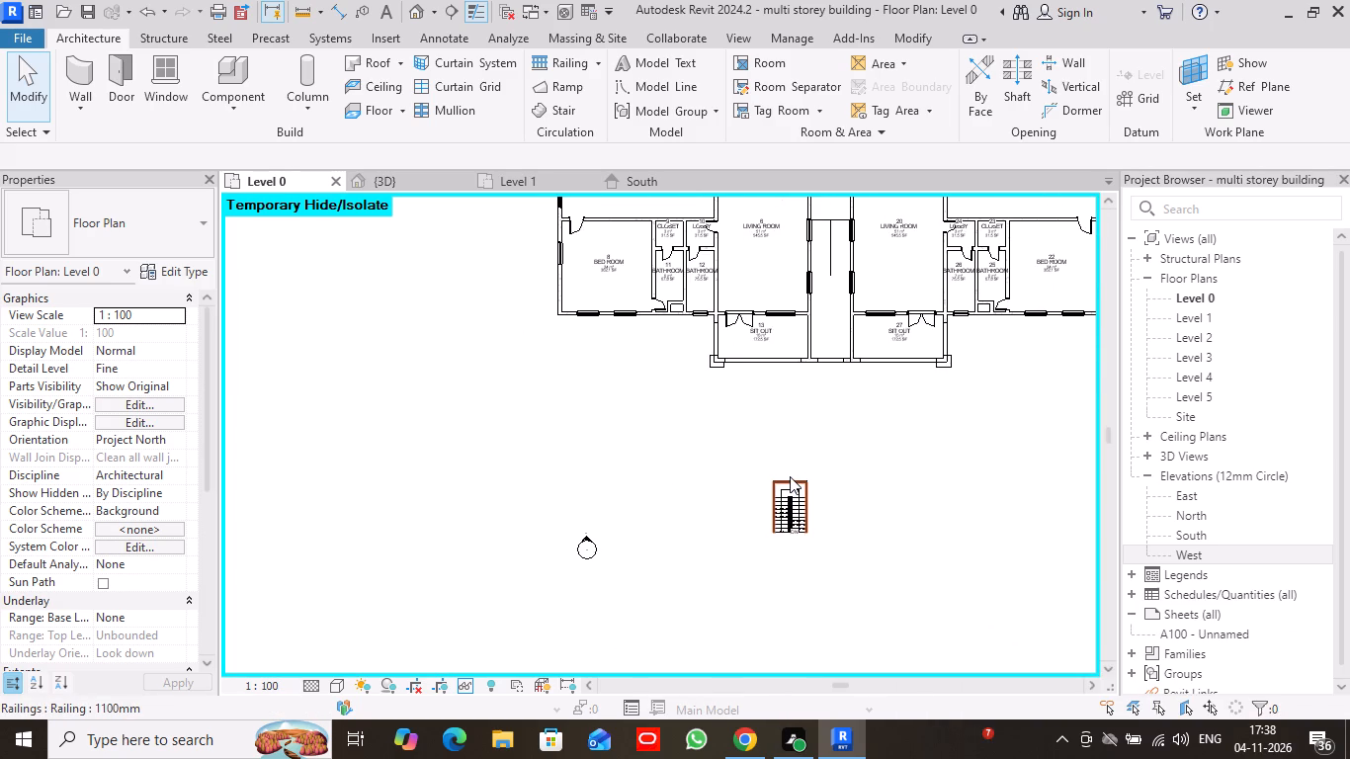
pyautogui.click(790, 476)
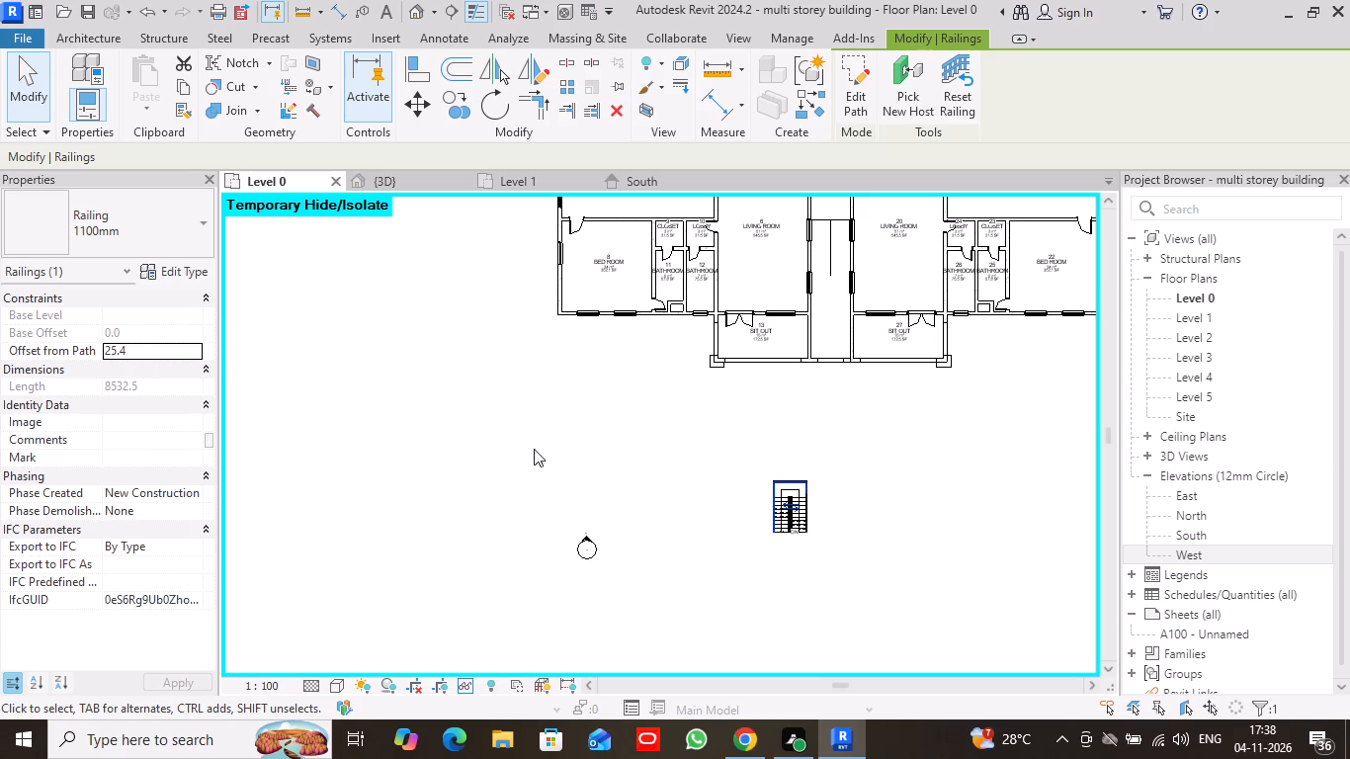
# Undo the stair's completion, the stringer alignment and both drawn runs, staying in stair creation with the building plan in view.
pyautogui.hotkey('ctrl', 'z')
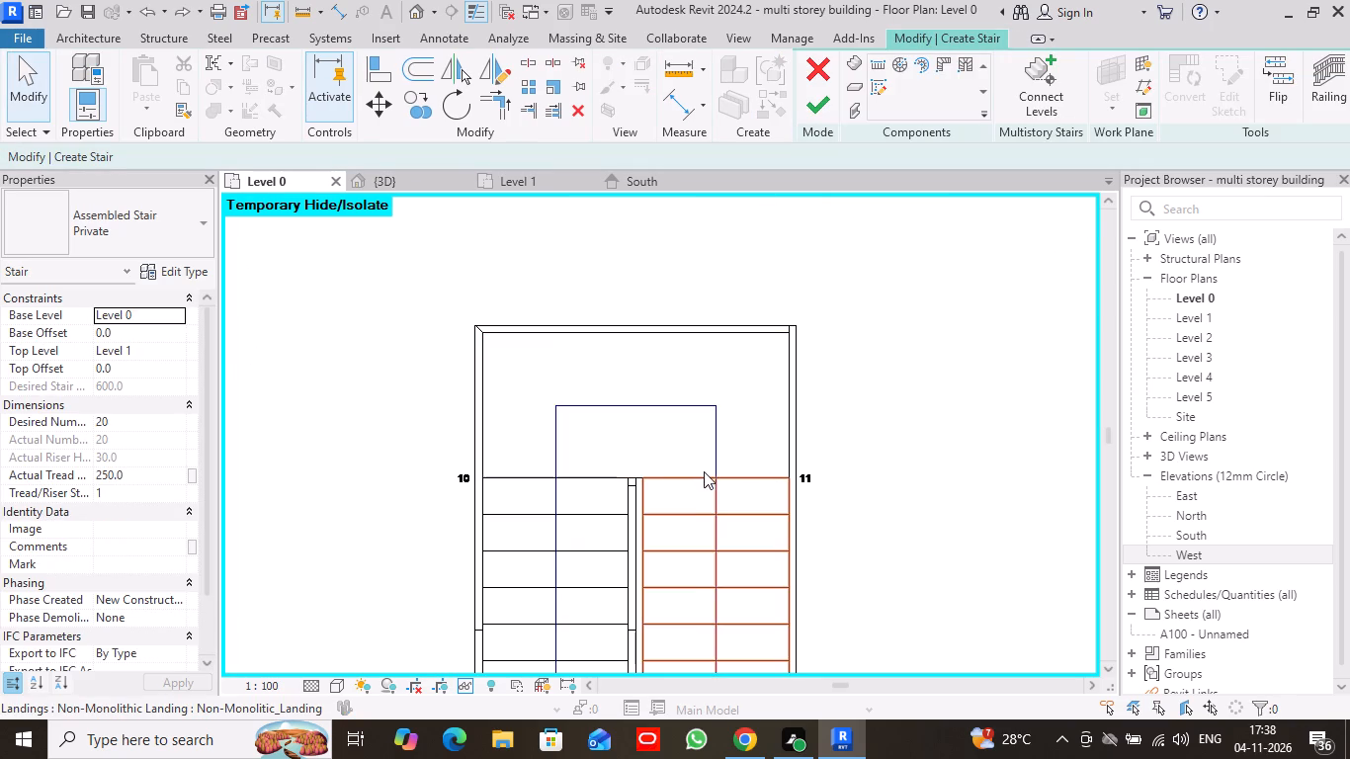
pyautogui.hotkey('ctrl', 'z')
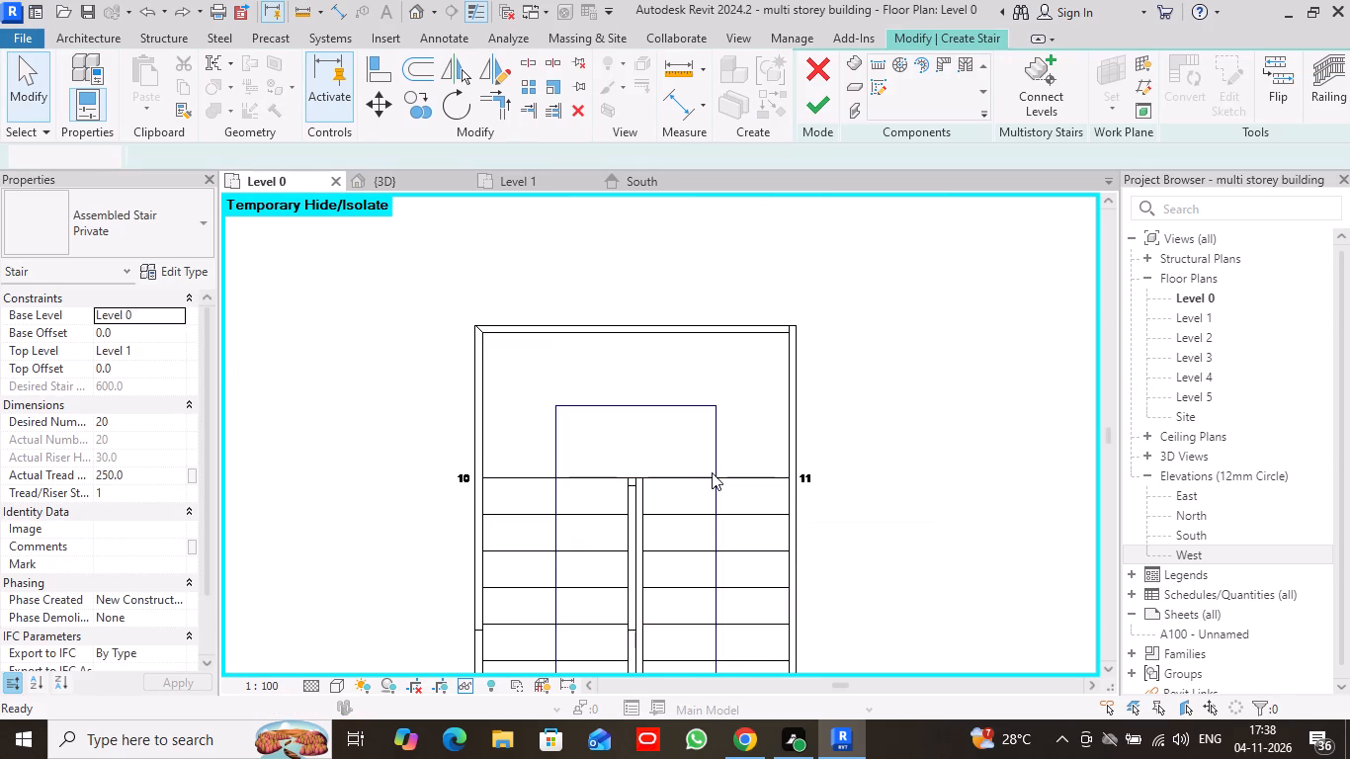
pyautogui.hotkey('ctrl', 'z')
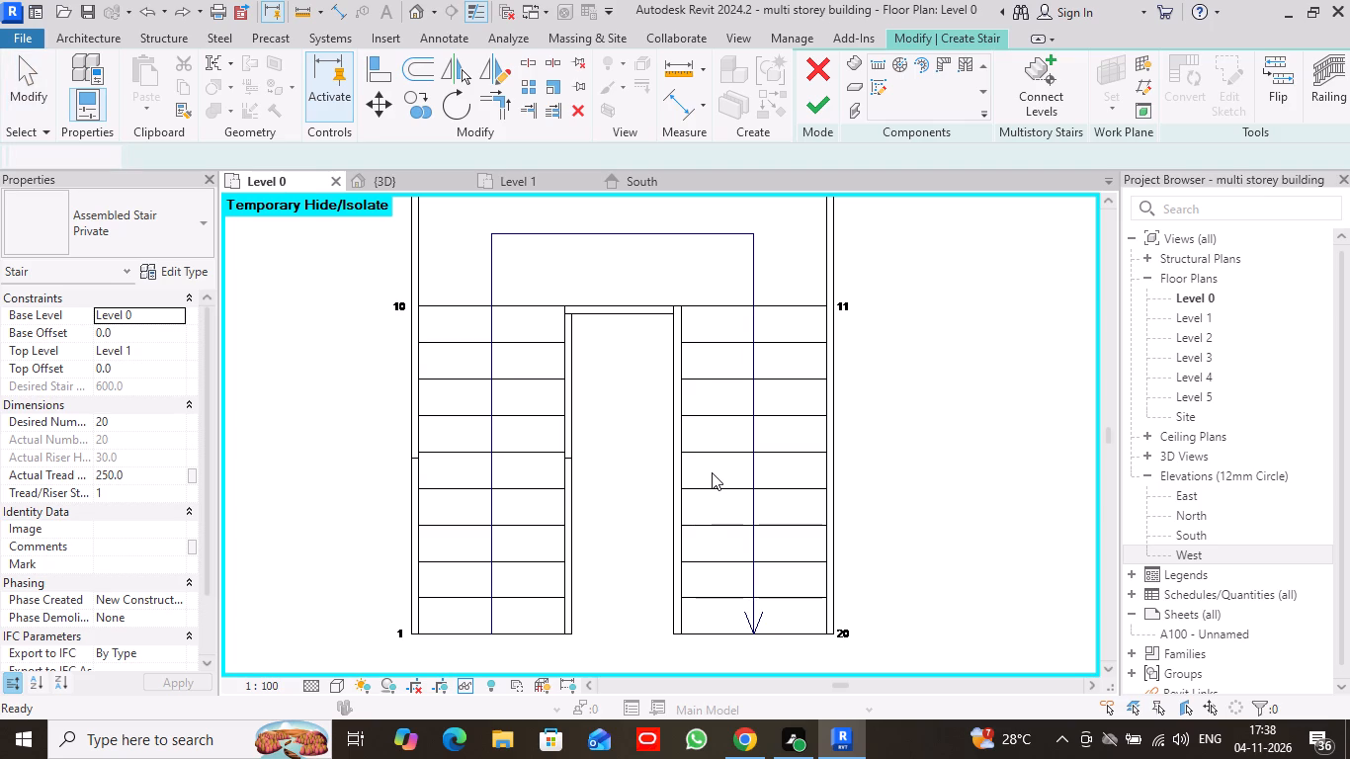
pyautogui.hotkey('ctrl', 'z')
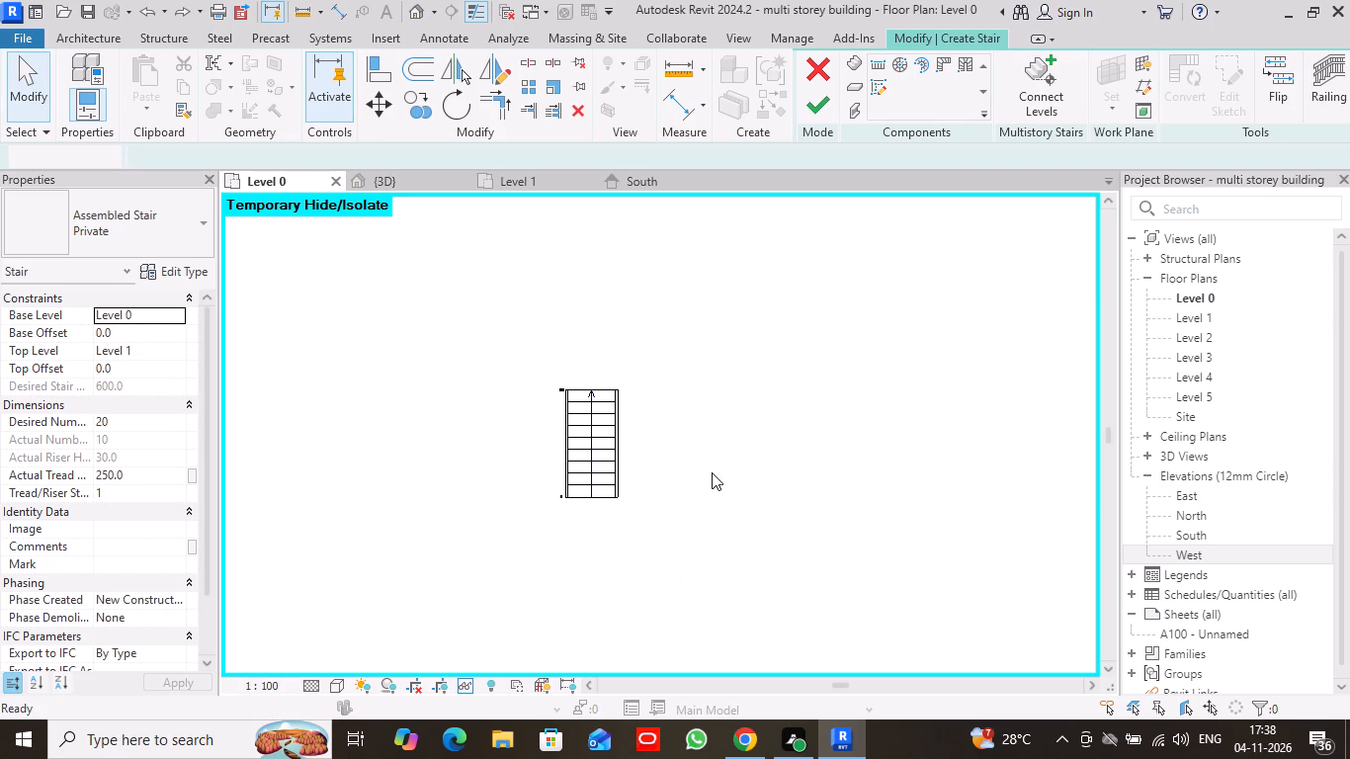
pyautogui.scroll(-10, 712, 472)
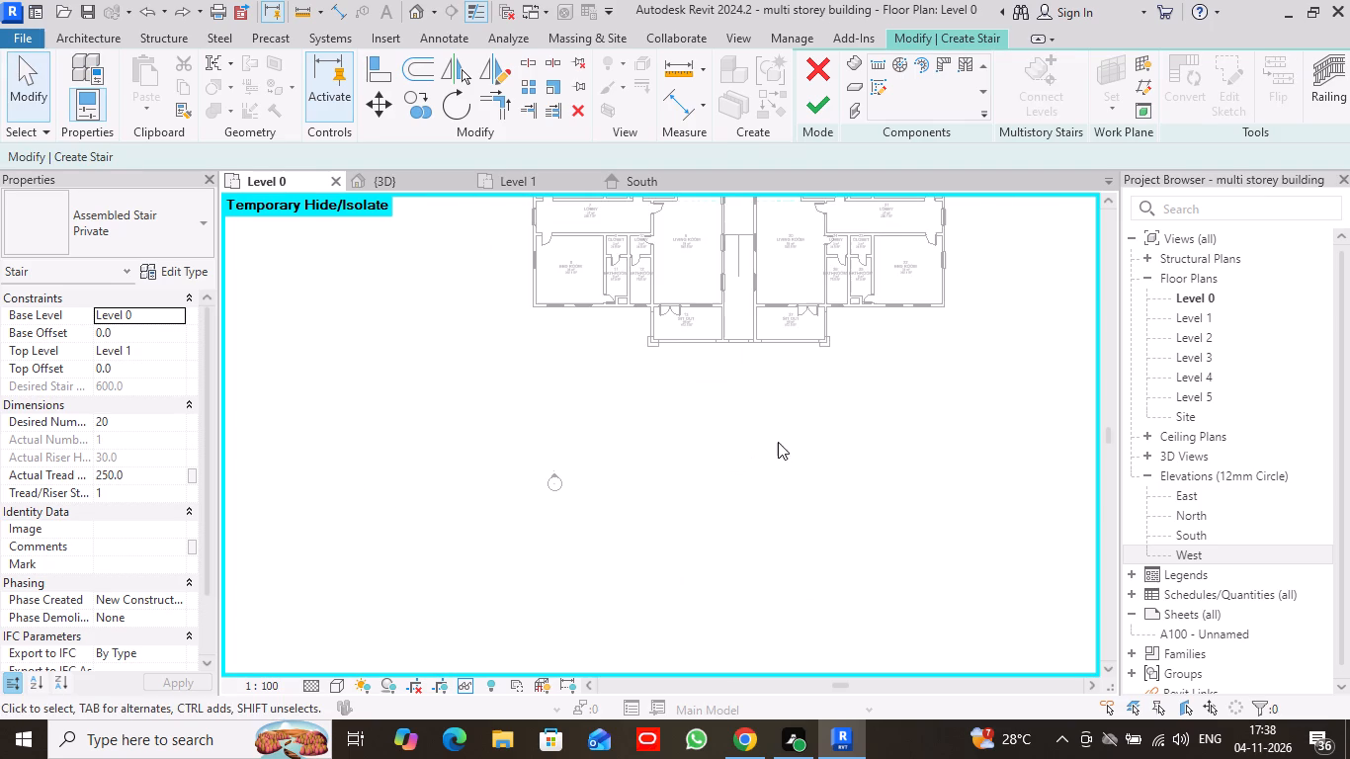
pyautogui.moveTo(783, 433); pyautogui.dragTo(744, 507, button='middle')
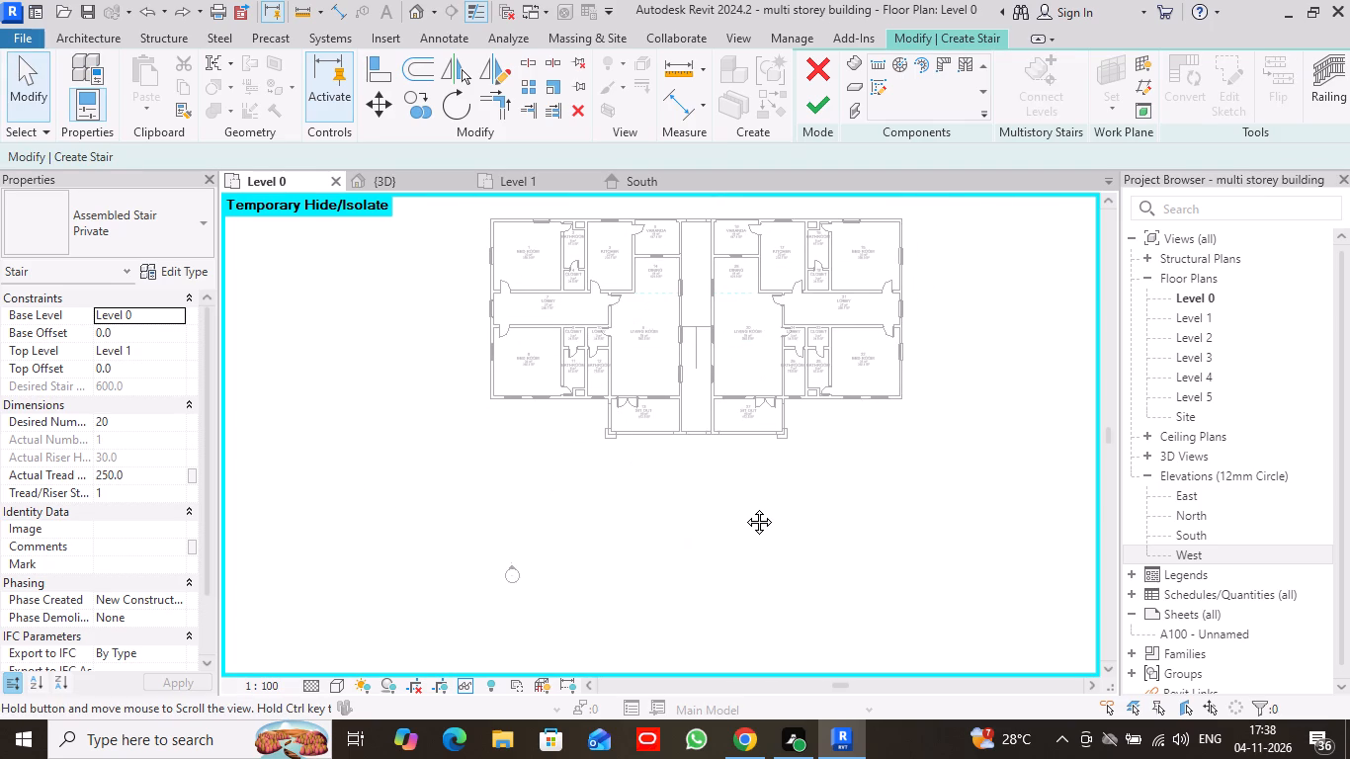
pyautogui.moveTo(744, 507); pyautogui.dragTo(743, 514, button='middle')
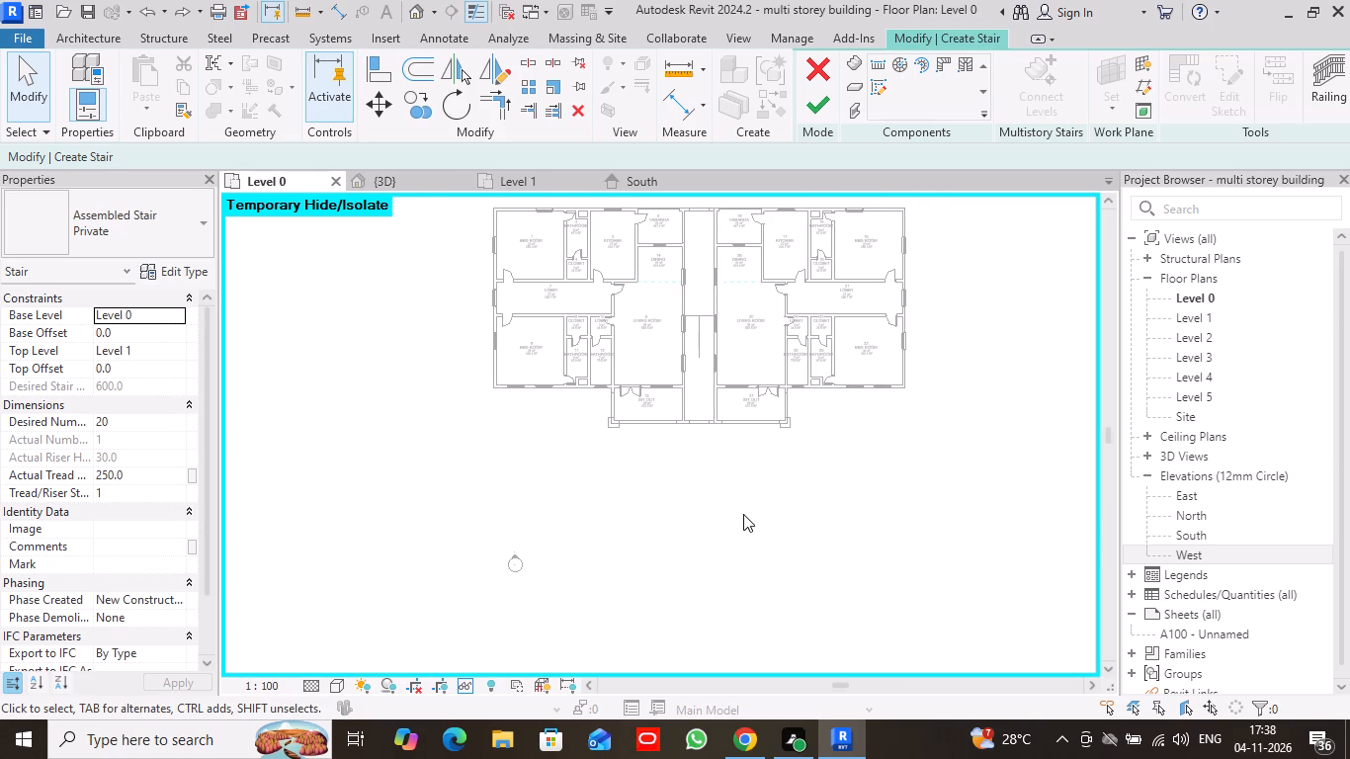
pyautogui.scroll(2, 743, 514)
pyautogui.moveTo(760, 441); pyautogui.dragTo(728, 546, button='middle')
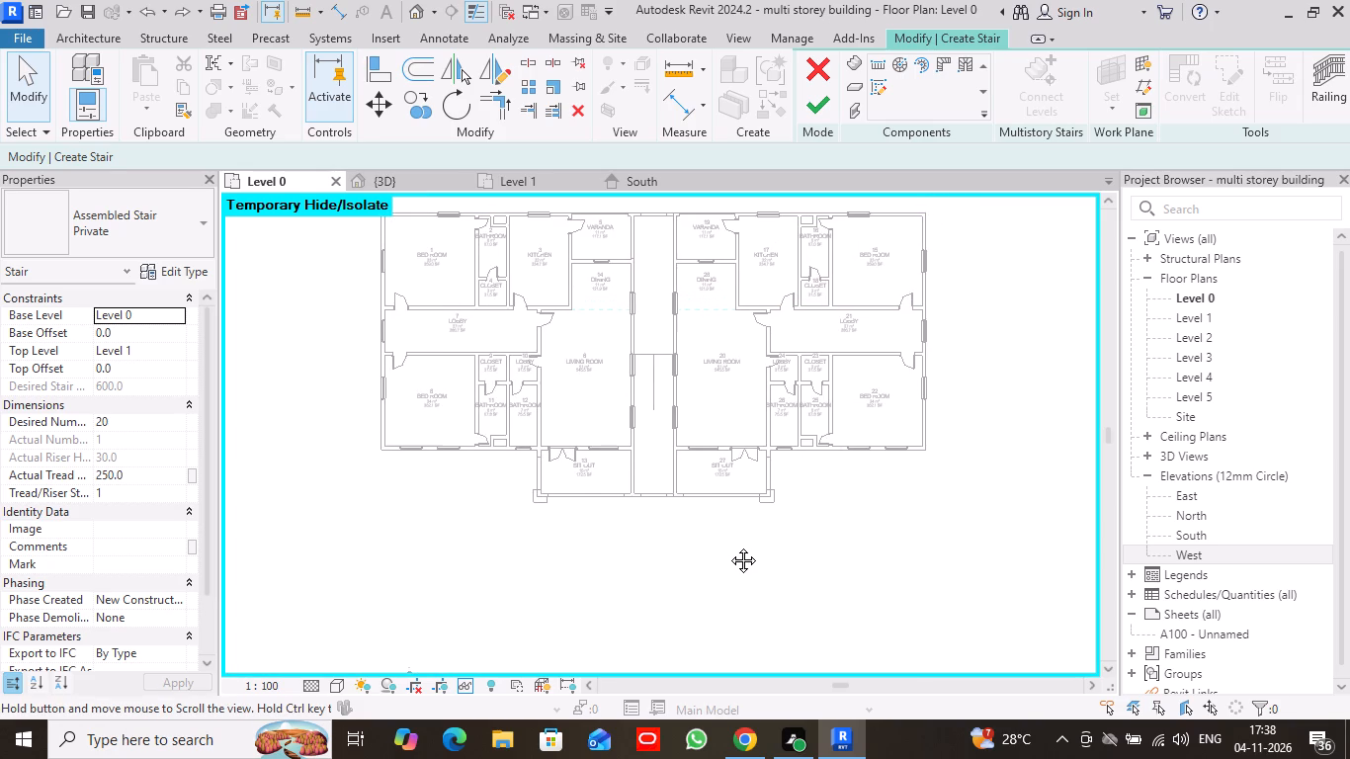
pyautogui.moveTo(728, 546); pyautogui.dragTo(728, 547, button='middle')
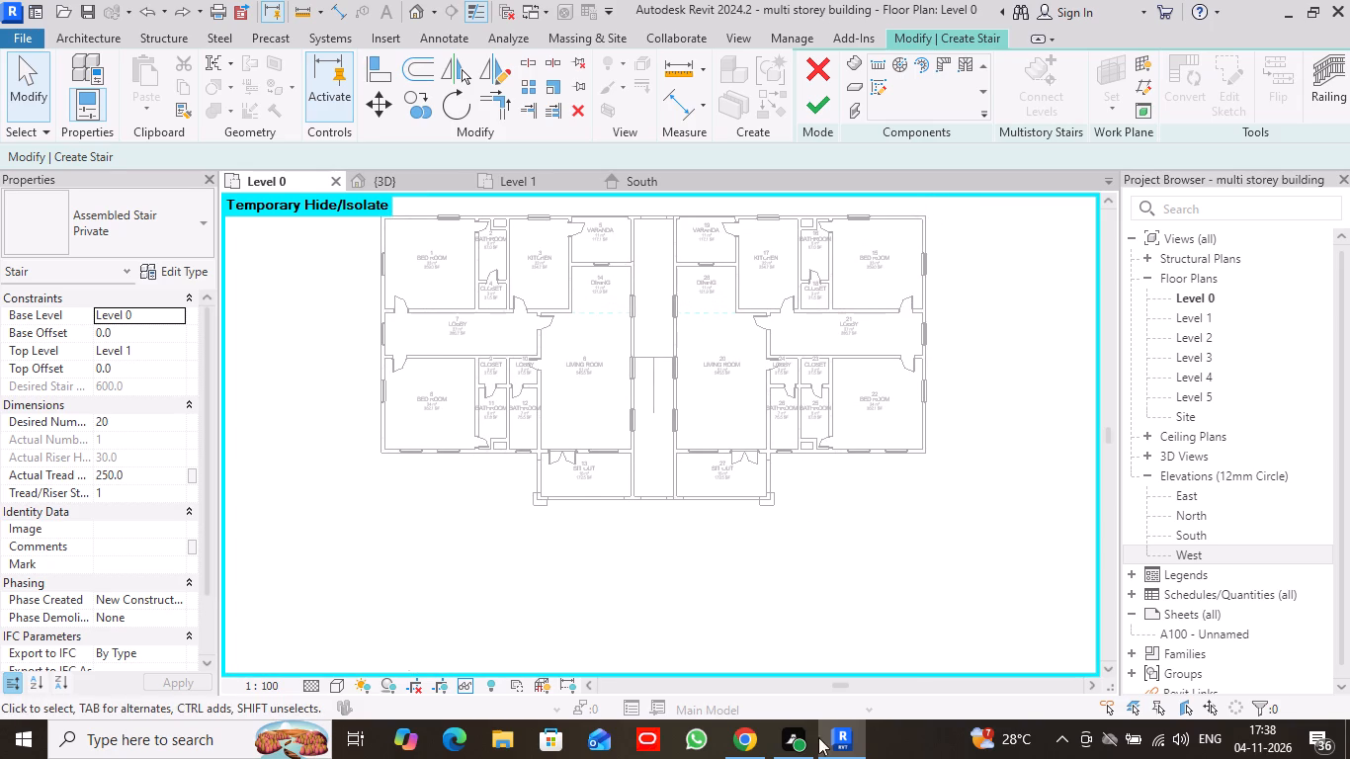
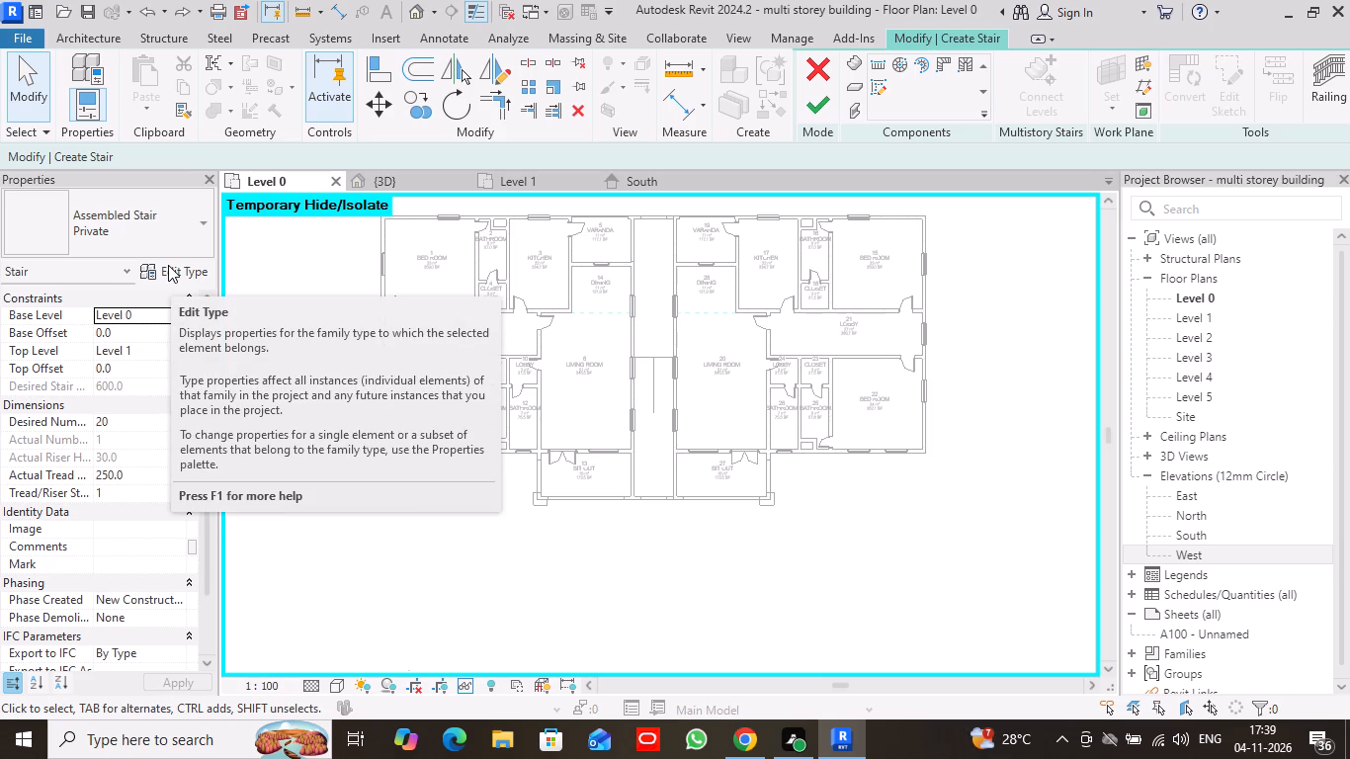
# Set the Private assembled stair type to 150 mm maximum riser height, 300 mm minimum tread depth and 1200 mm minimum run width.
pyautogui.click(165, 266)
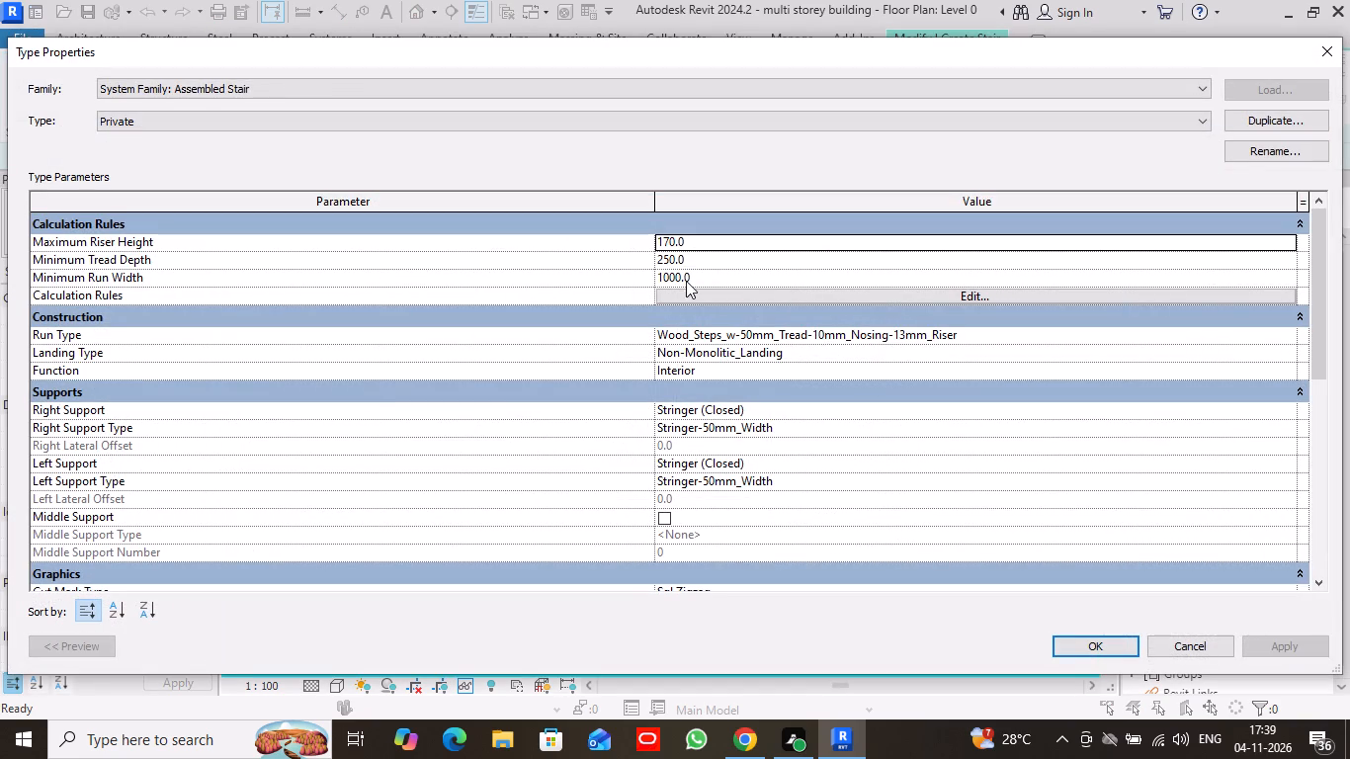
pyautogui.click(696, 244)
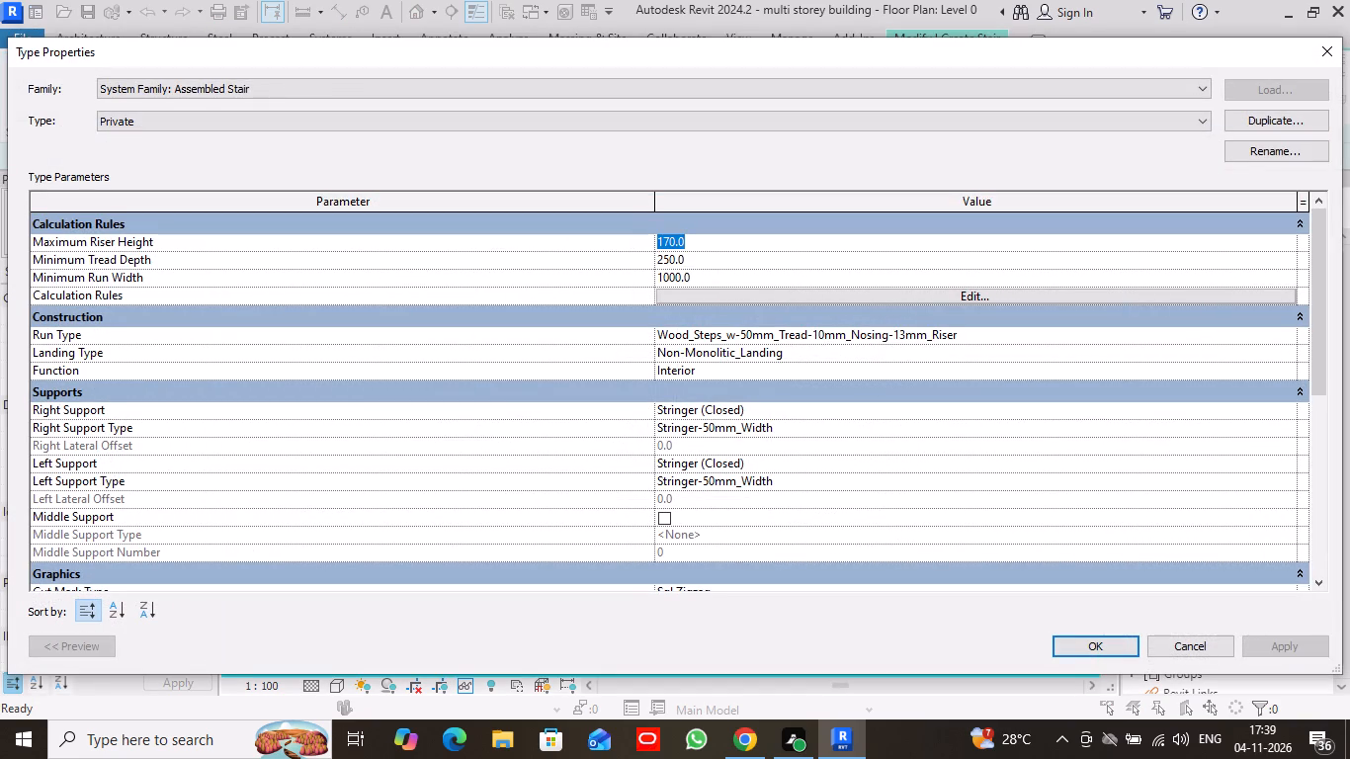
pyautogui.press('1')
pyautogui.press('5')
pyautogui.press('0')
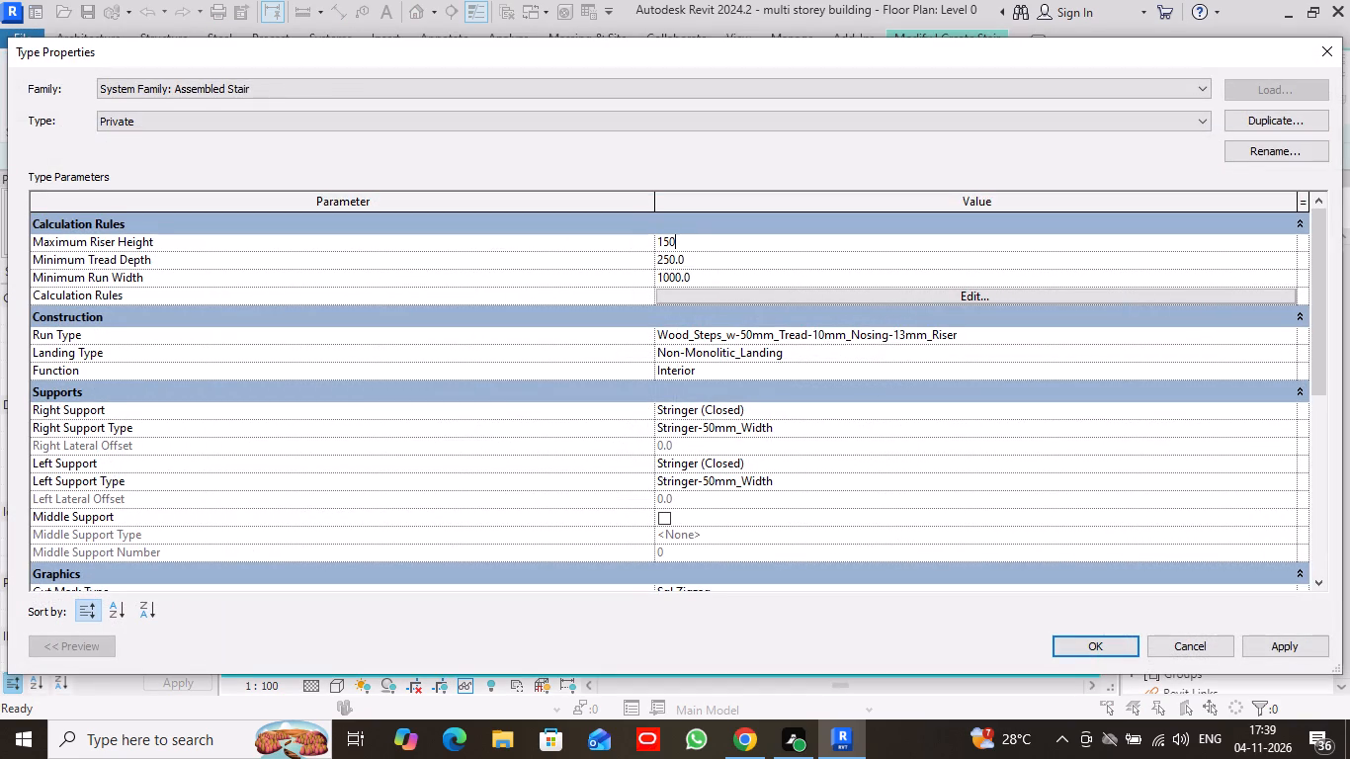
pyautogui.press('Return')
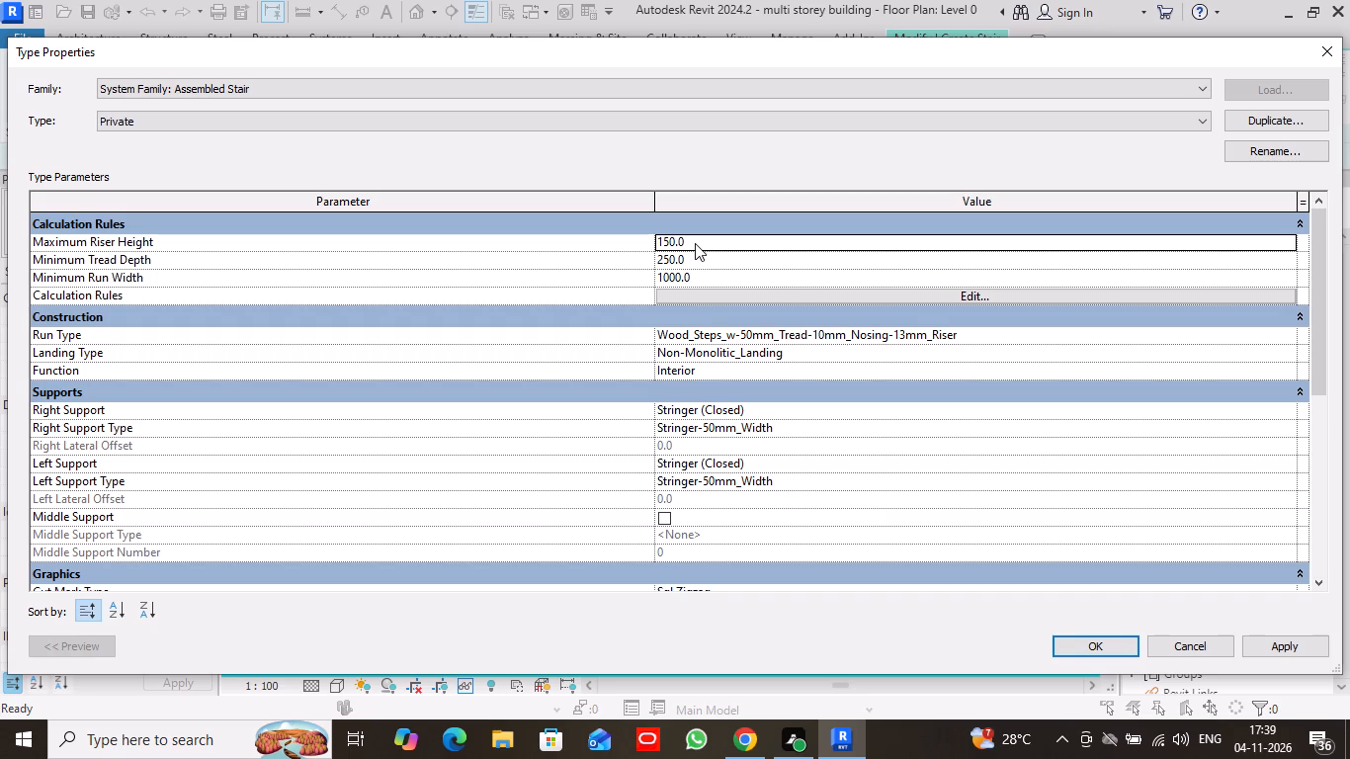
pyautogui.click(704, 260)
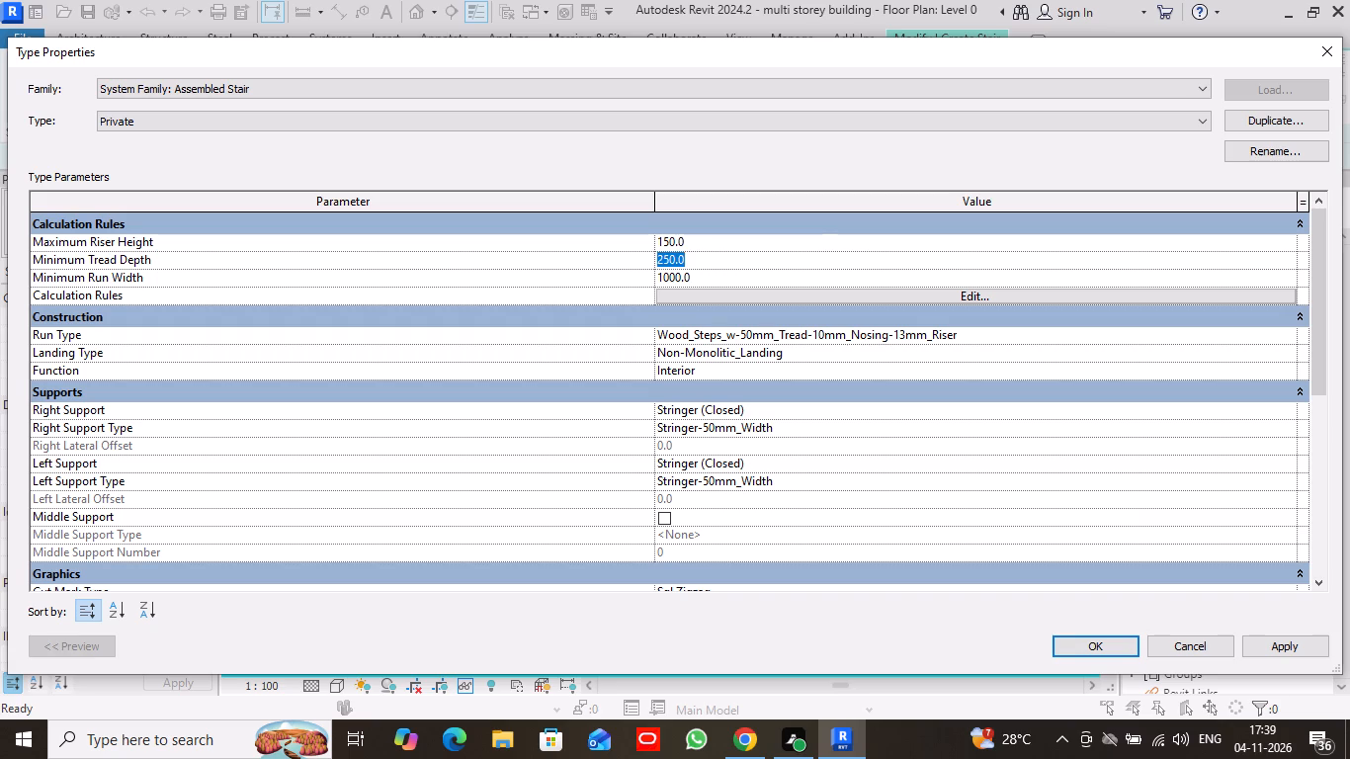
pyautogui.press('3')
pyautogui.write('00')
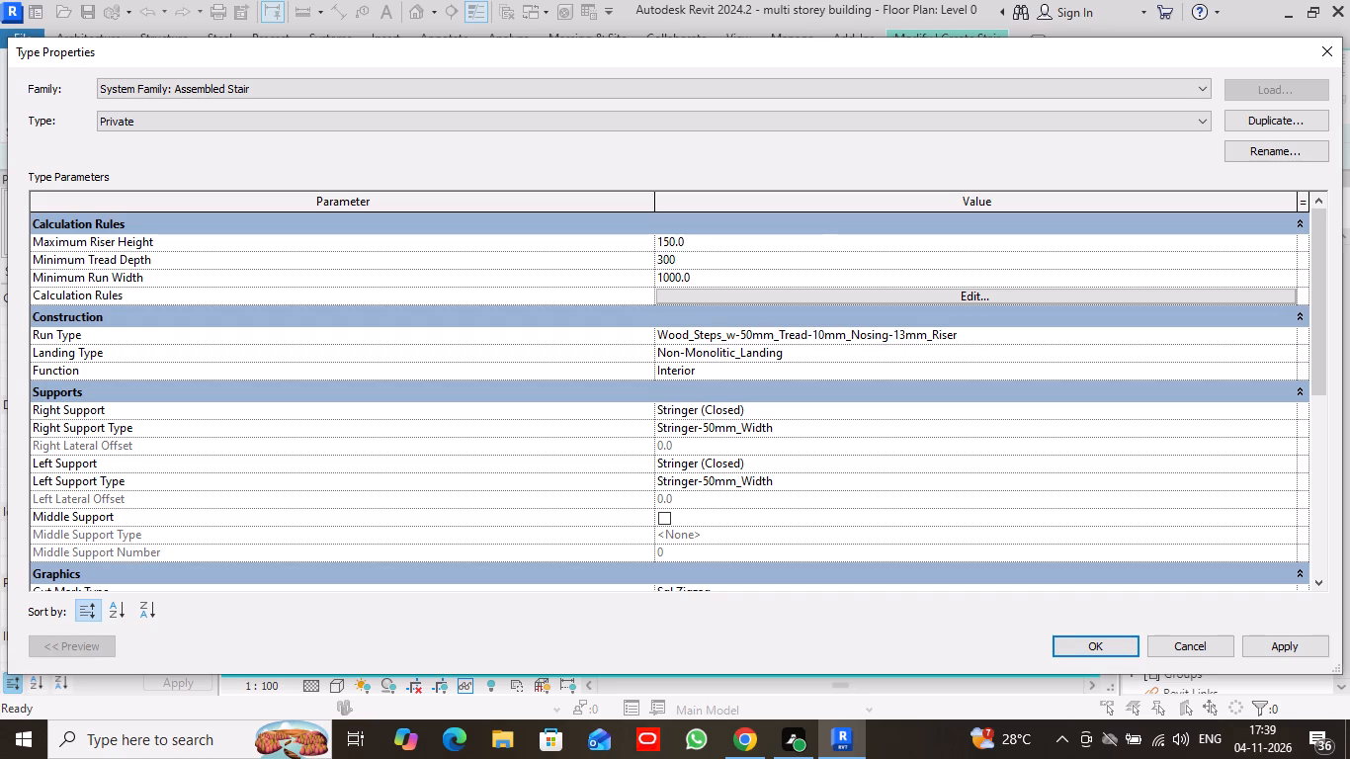
pyautogui.press('Return')
pyautogui.click(695, 282)
pyautogui.moveTo(692, 278); pyautogui.dragTo(629, 281)
pyautogui.write('12')
pyautogui.write('00')
pyautogui.click(1086, 649)
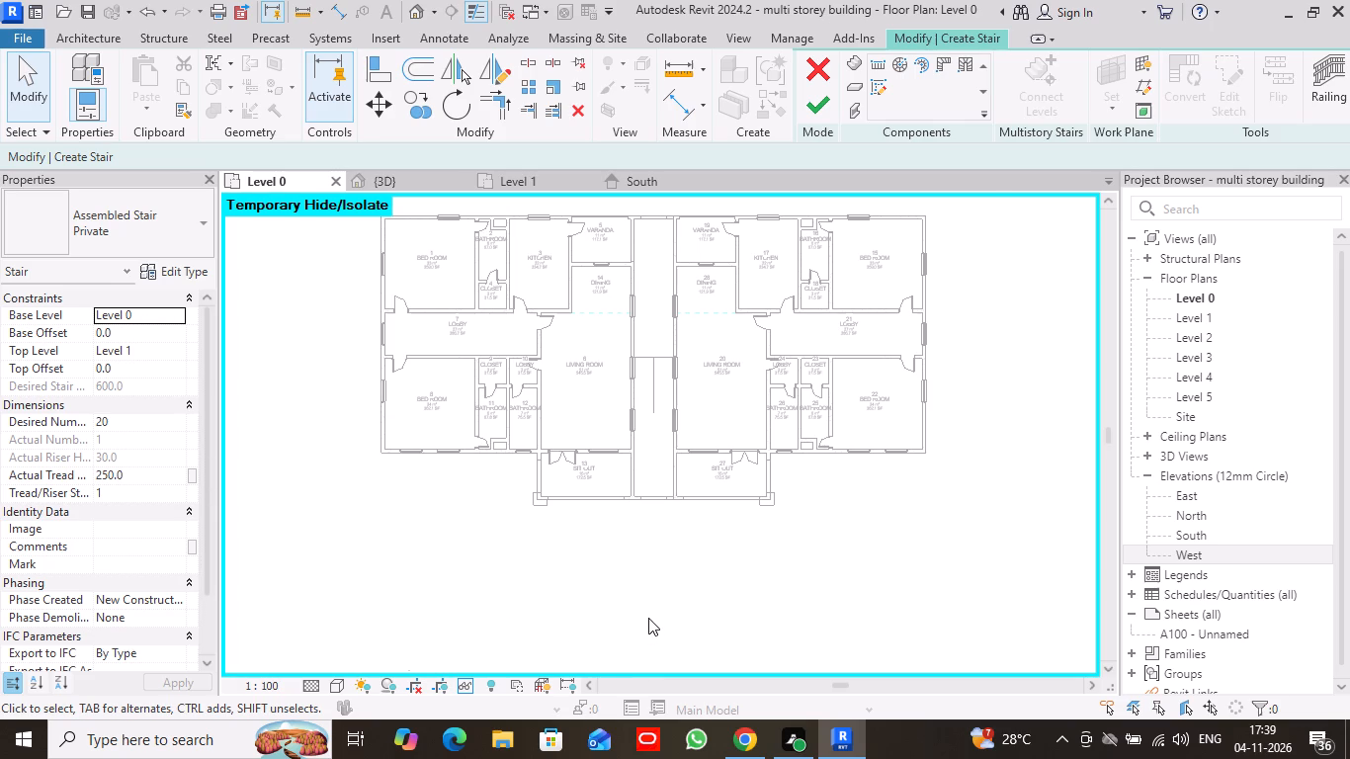
# Draw a U-shaped stair below the building with two parallel 10-riser runs, each about 2250 mm long, joined by an automatic landing.
pyautogui.scroll(3, 653, 612)
pyautogui.moveTo(688, 600); pyautogui.dragTo(669, 407, button='middle')
pyautogui.click(852, 62)
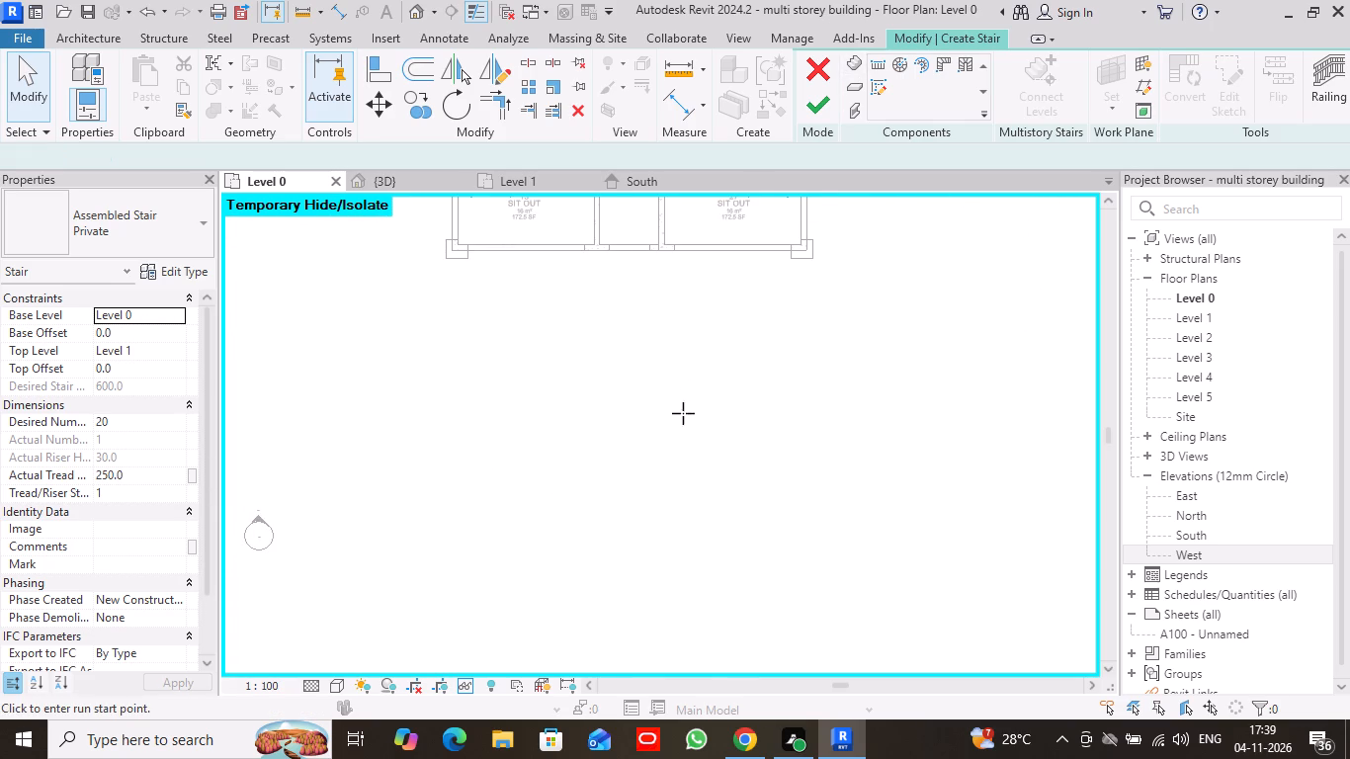
pyautogui.click(572, 533)
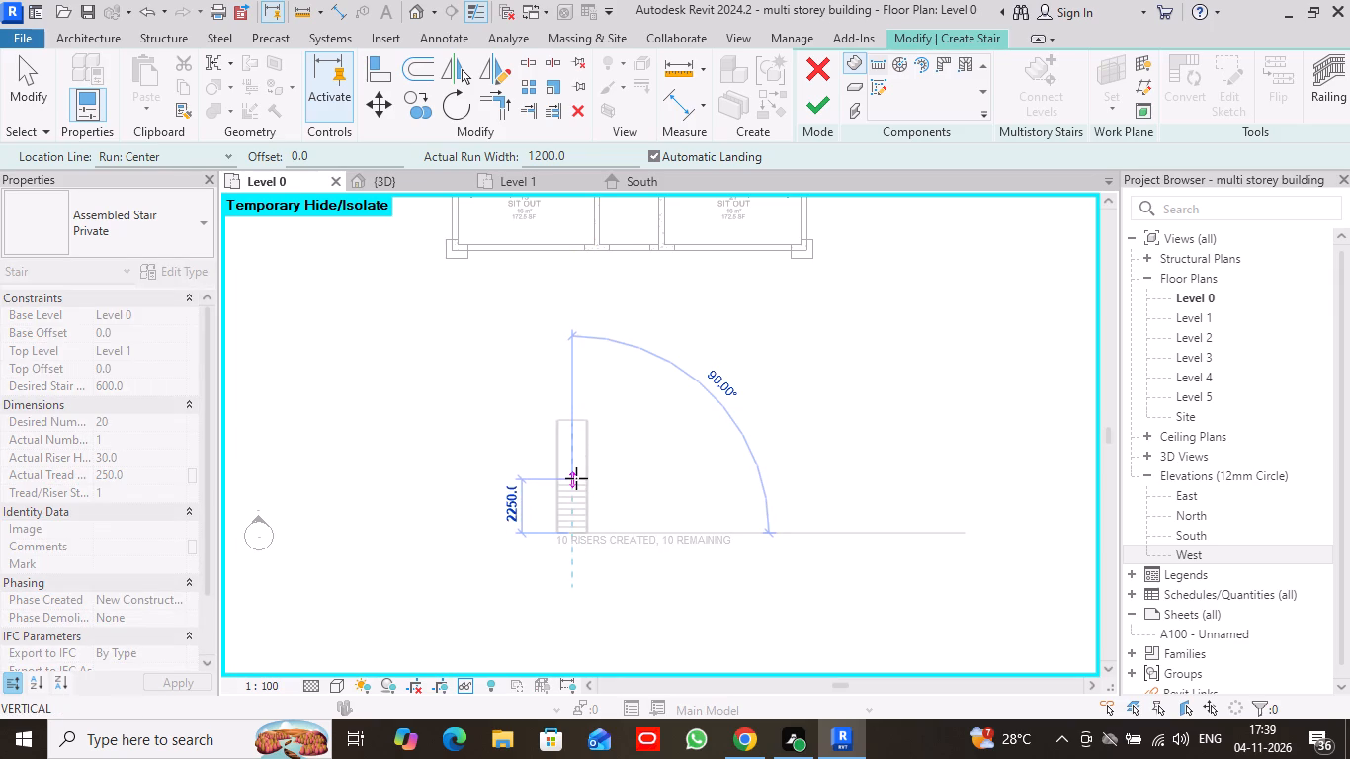
pyautogui.scroll(7, 576, 478)
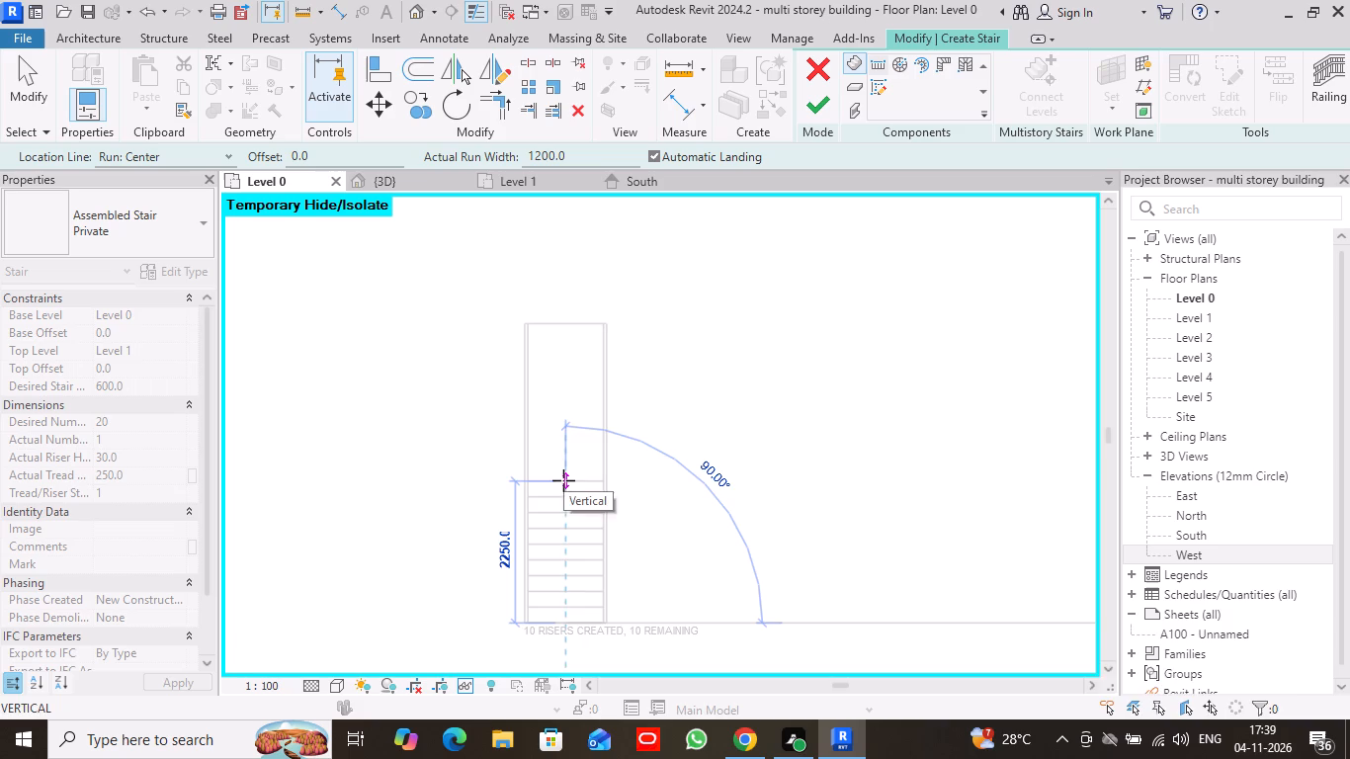
pyautogui.click(563, 480)
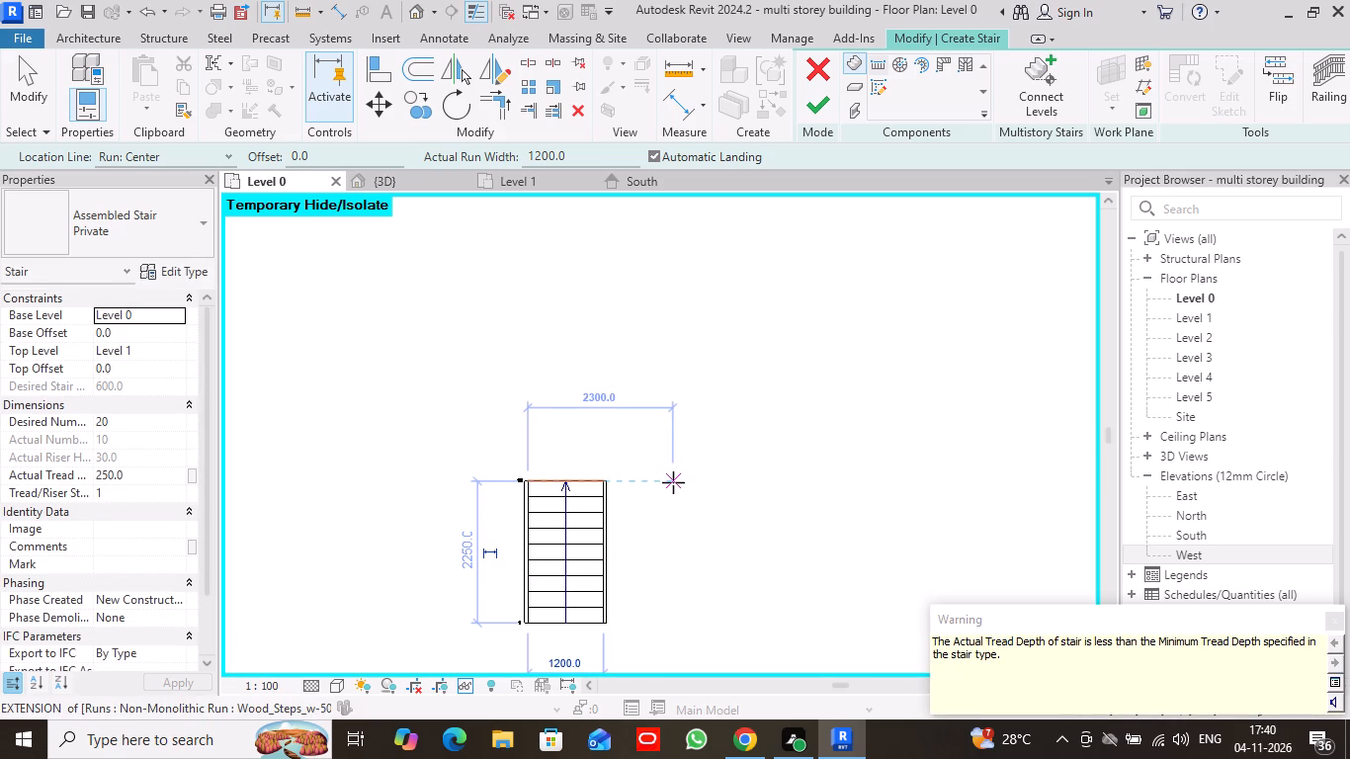
pyautogui.click(673, 482)
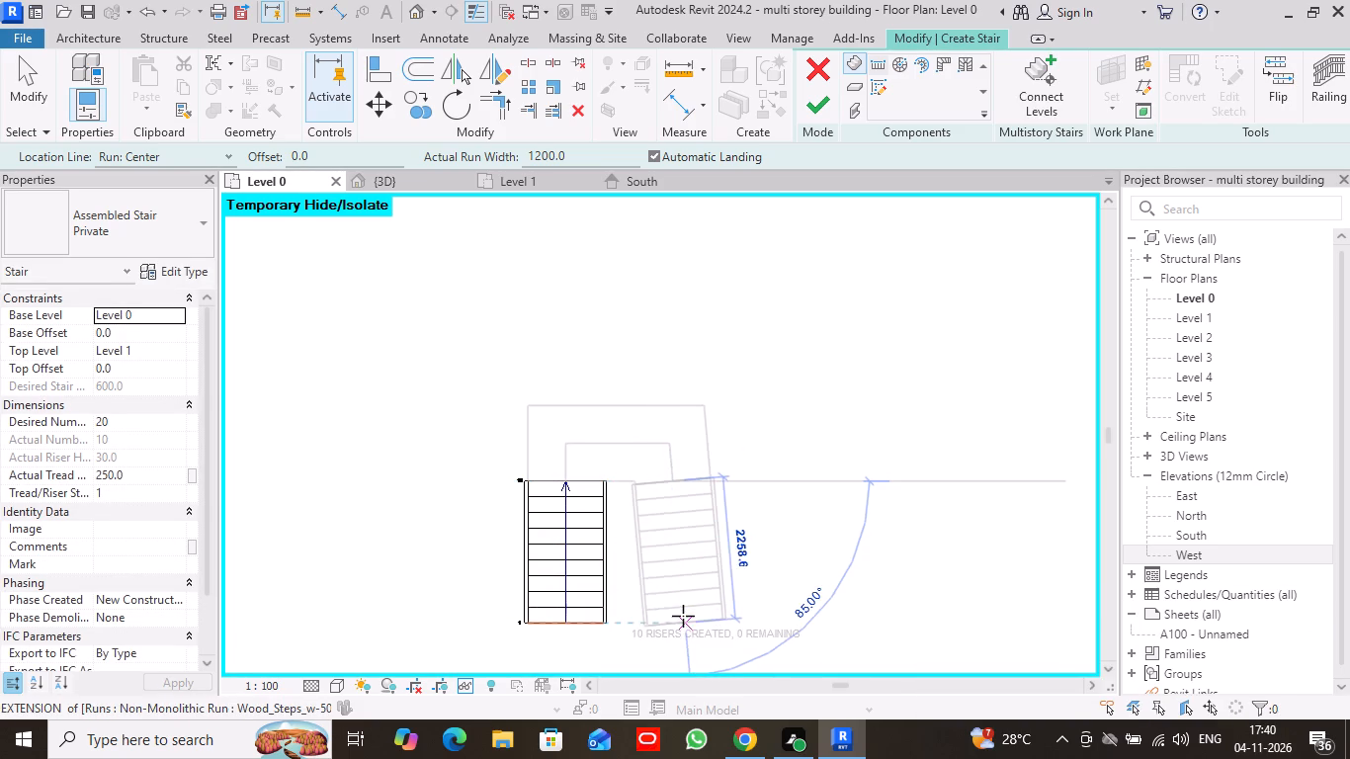
pyautogui.click(679, 622)
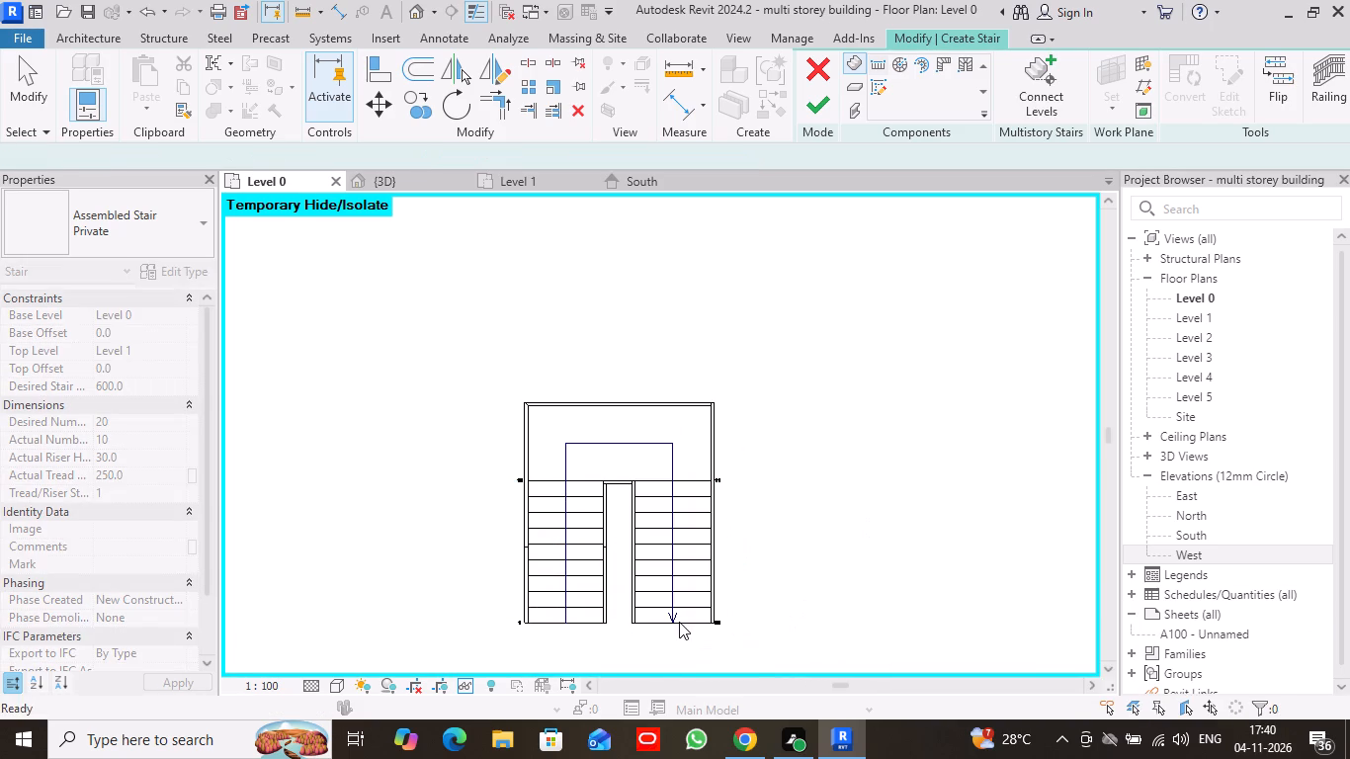
# Align the second run's inner stringer face to the first run's inner stringer face, closing the gap between the runs.
pyautogui.click(392, 77)
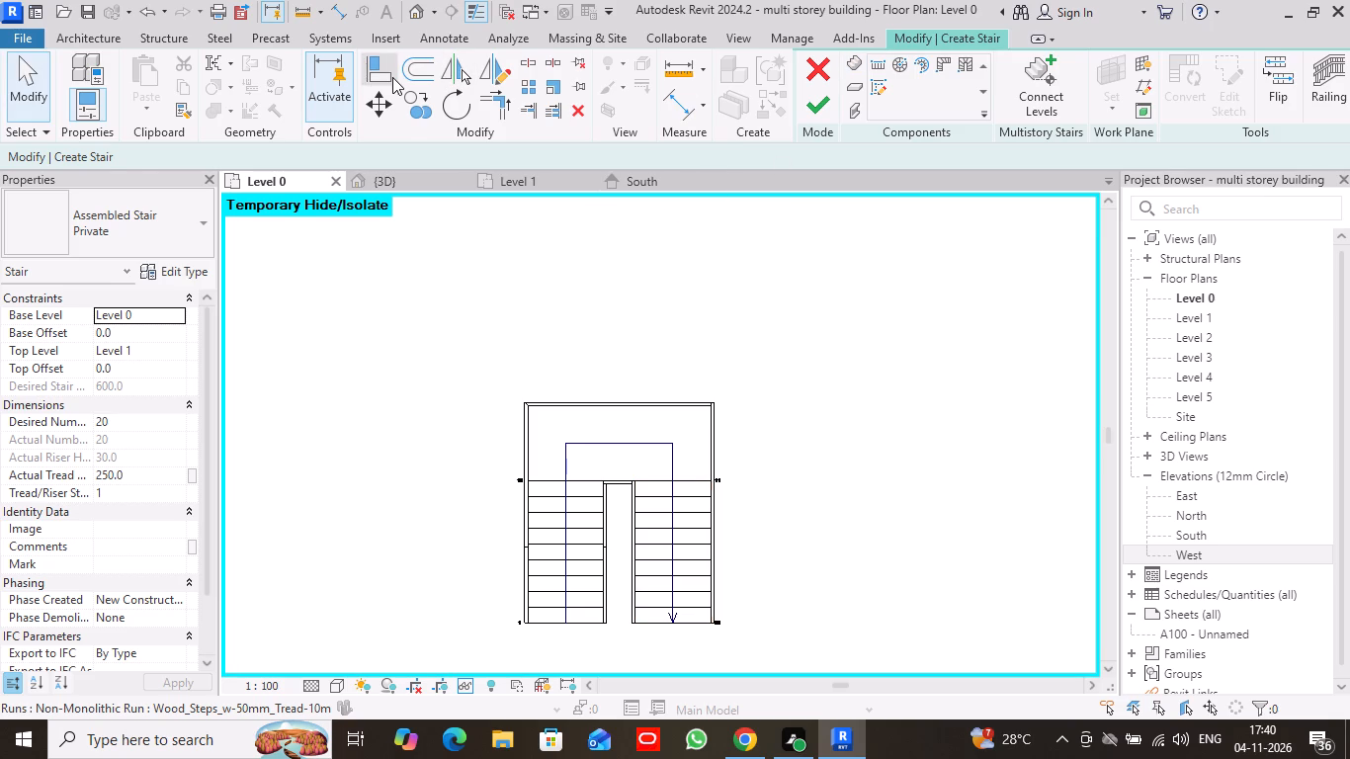
pyautogui.scroll(8, 607, 539)
pyautogui.moveTo(614, 527); pyautogui.dragTo(614, 417, button='middle')
pyautogui.scroll(1, 614, 417)
pyautogui.click(602, 438)
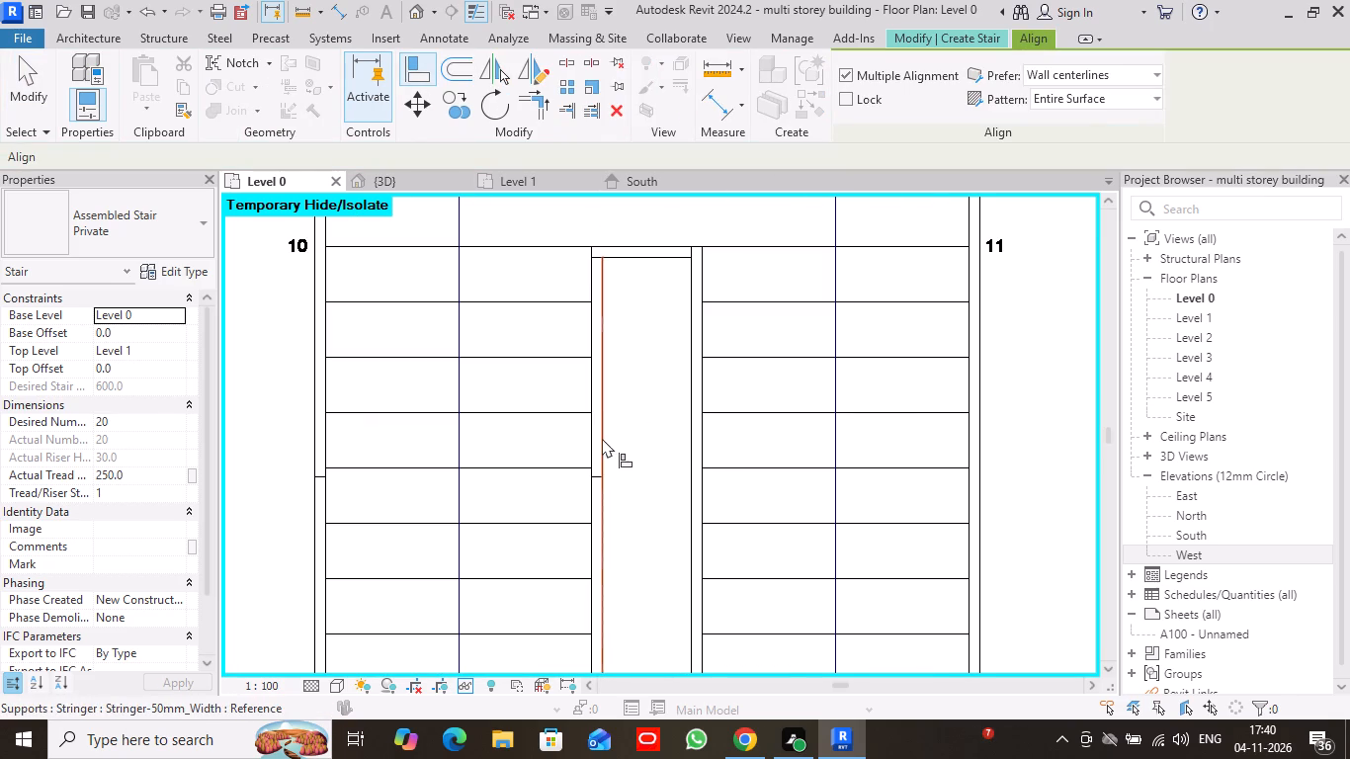
pyautogui.click(688, 433)
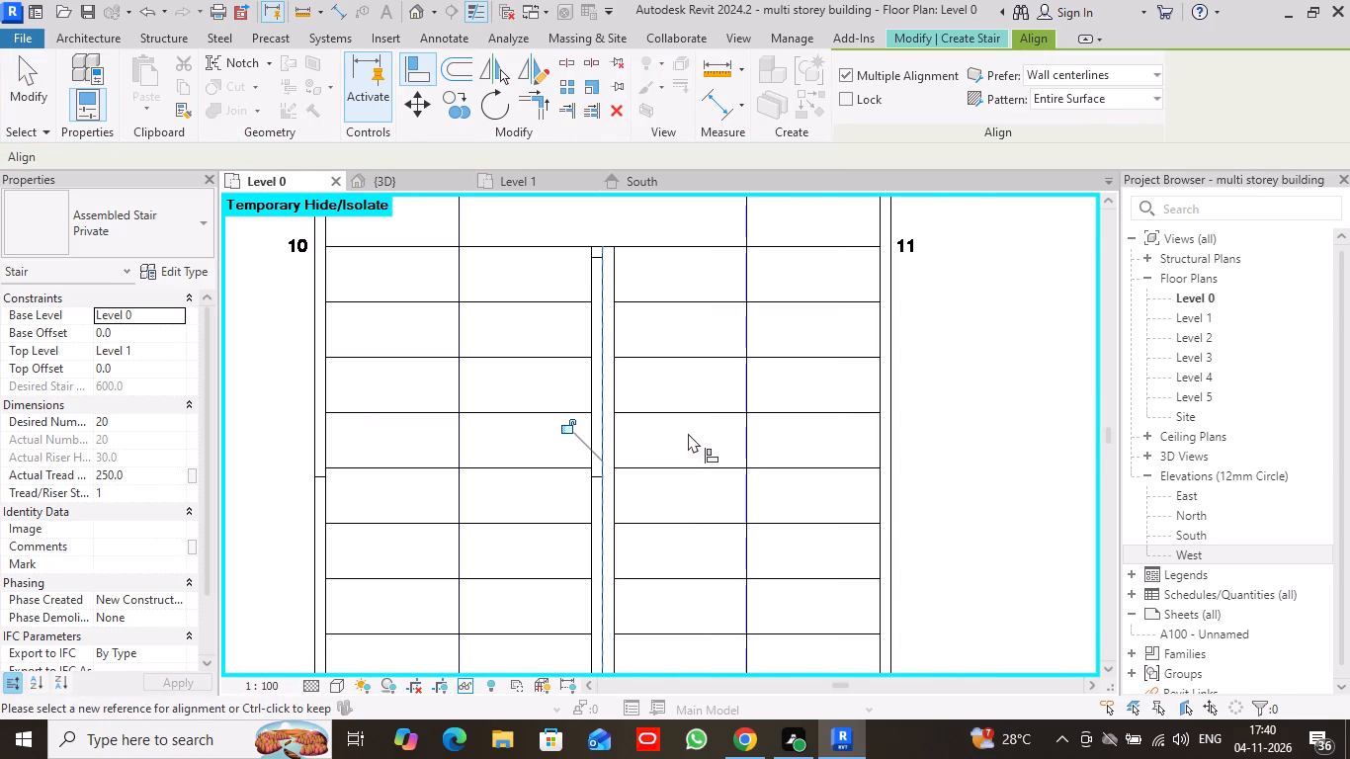
# Examine the aligned stair in plan, including its first riser, both runs and the landing.
pyautogui.scroll(-5, 898, 497)
pyautogui.scroll(-1, 974, 519)
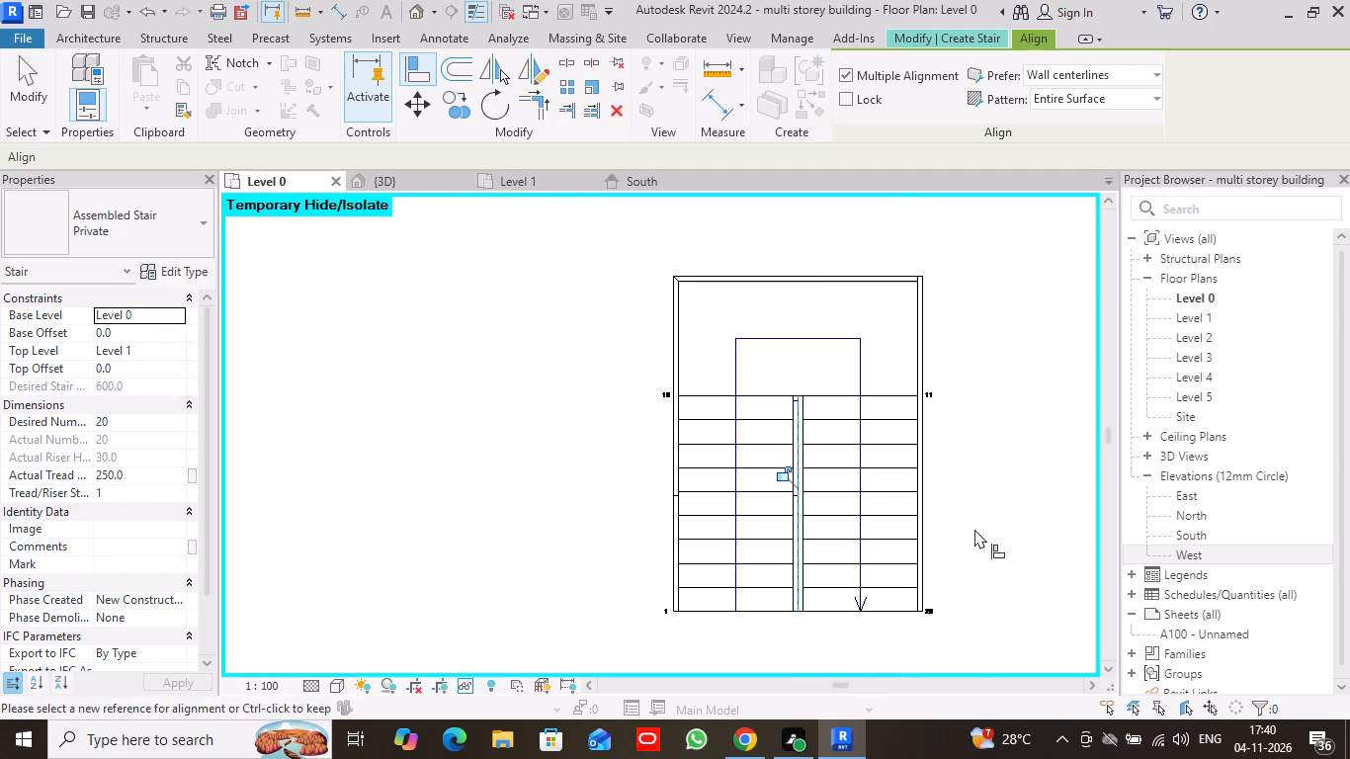
pyautogui.moveTo(974, 529); pyautogui.dragTo(894, 506, button='middle')
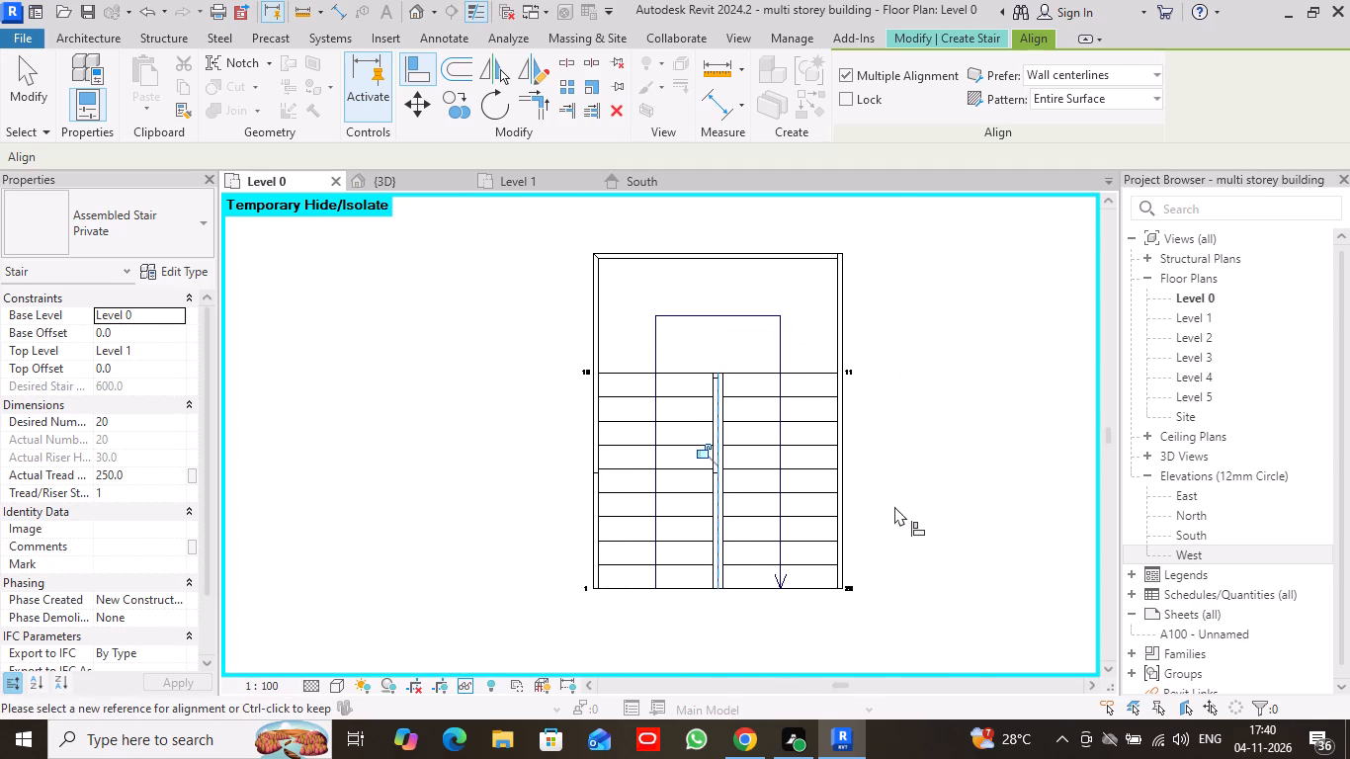
pyautogui.scroll(10, 586, 601)
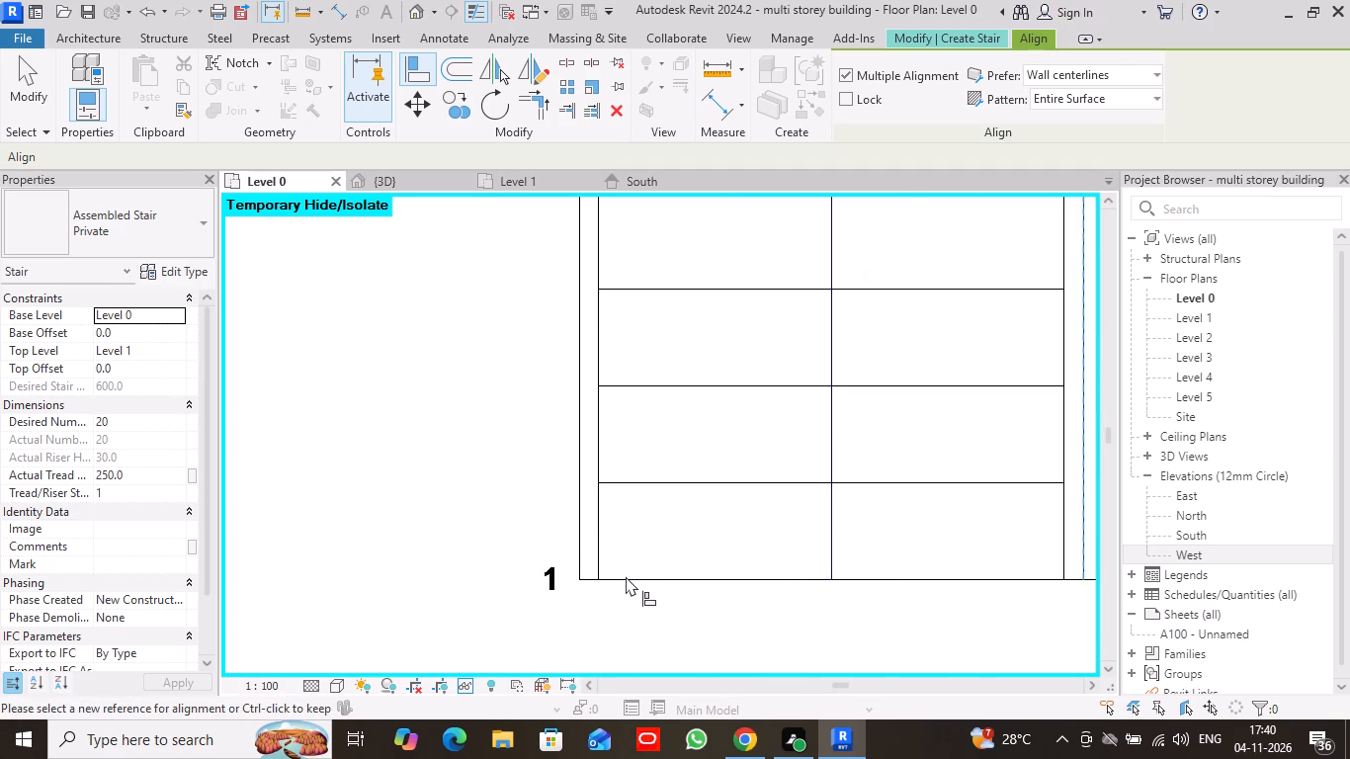
pyautogui.scroll(-9, 626, 576)
pyautogui.scroll(-3, 724, 548)
pyautogui.moveTo(945, 462); pyautogui.dragTo(874, 461, button='middle')
pyautogui.scroll(2, 844, 496)
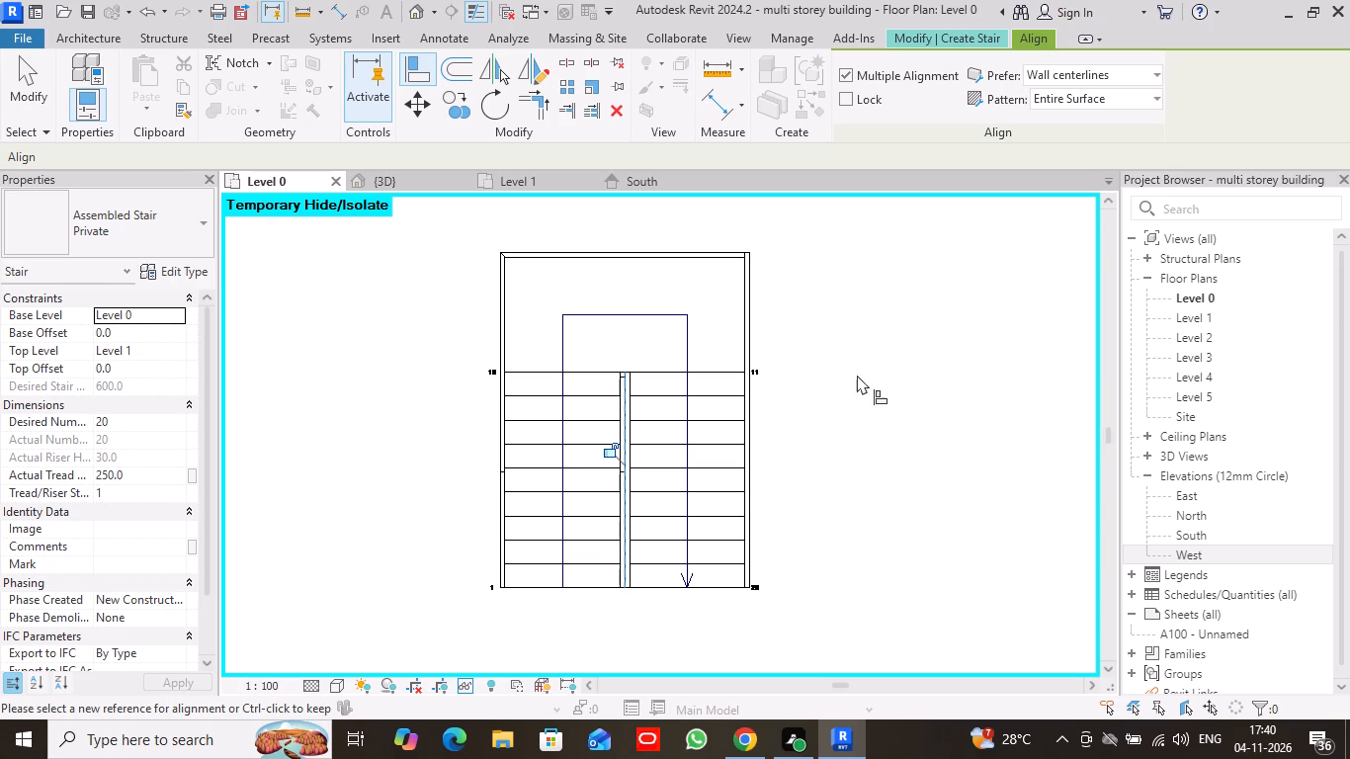
pyautogui.scroll(-7, 871, 435)
pyautogui.moveTo(888, 382); pyautogui.dragTo(846, 494, button='middle')
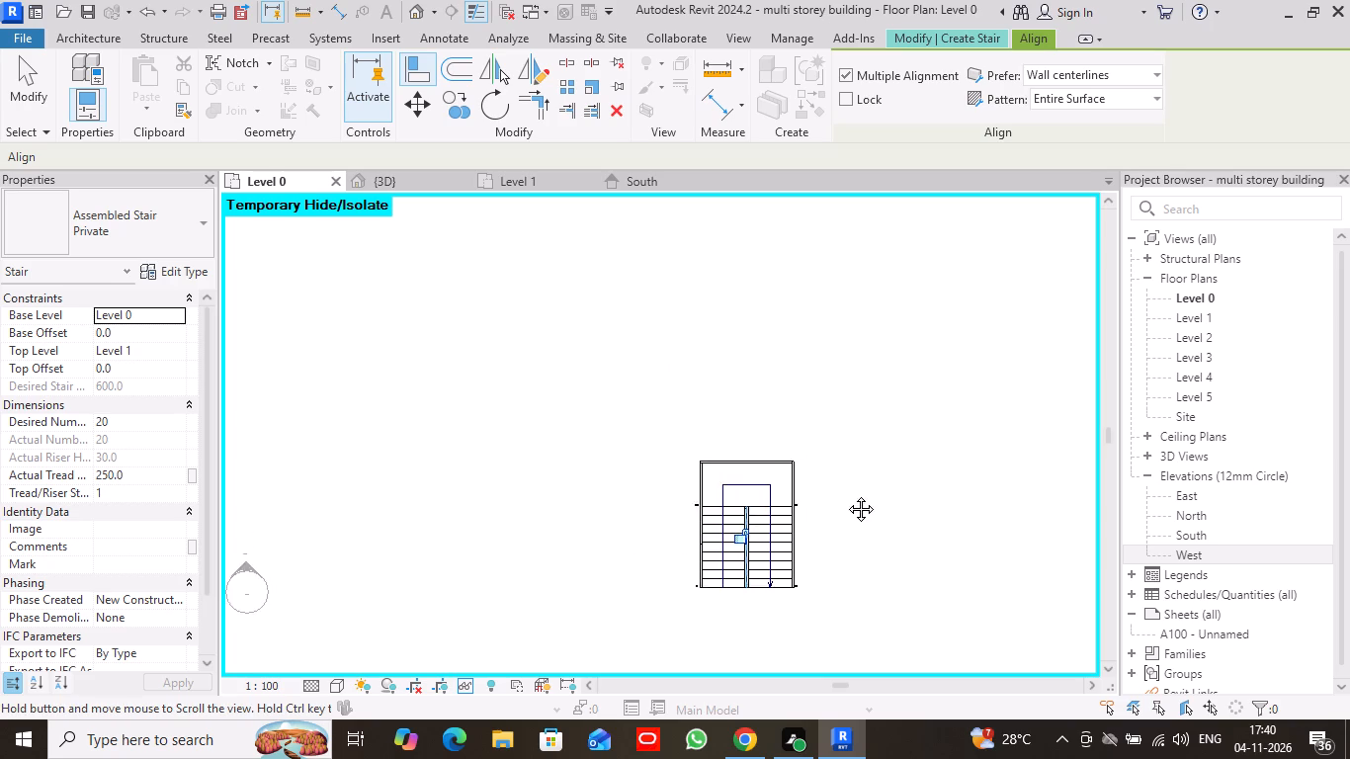
pyautogui.moveTo(846, 494); pyautogui.dragTo(843, 499, button='middle')
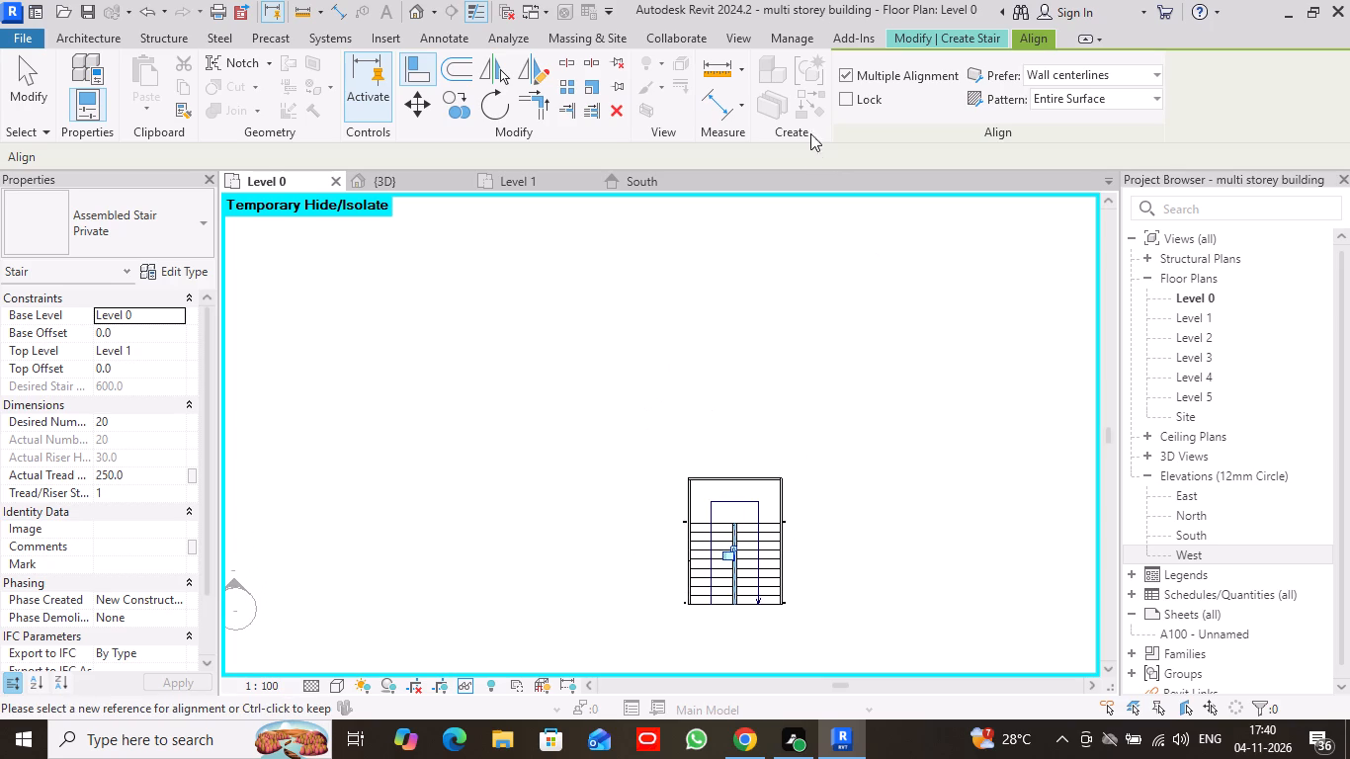
pyautogui.moveTo(794, 579); pyautogui.dragTo(793, 526, button='middle')
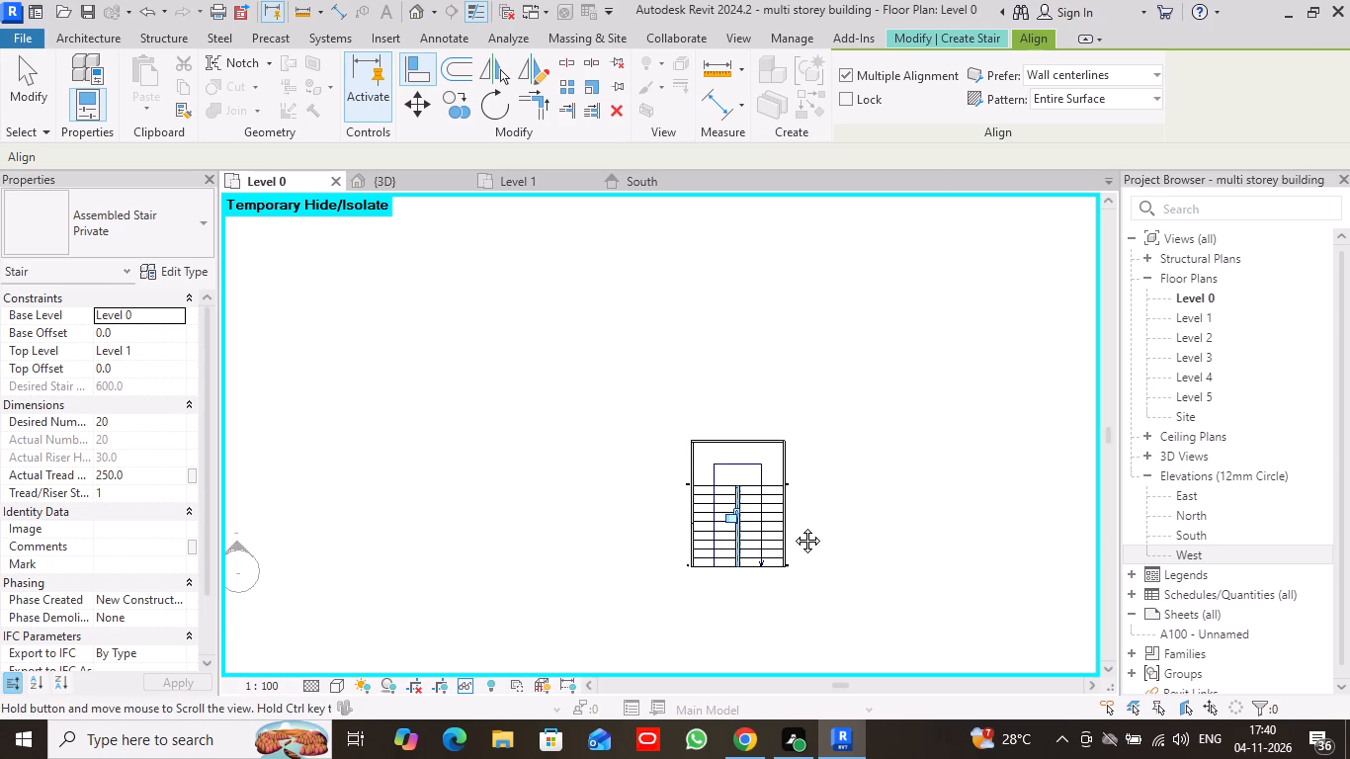
pyautogui.moveTo(793, 526); pyautogui.dragTo(786, 497, button='middle')
# Leave the alignment and finish the U-shaped stair, dismissing any resulting notice.
pyautogui.click(33, 71)
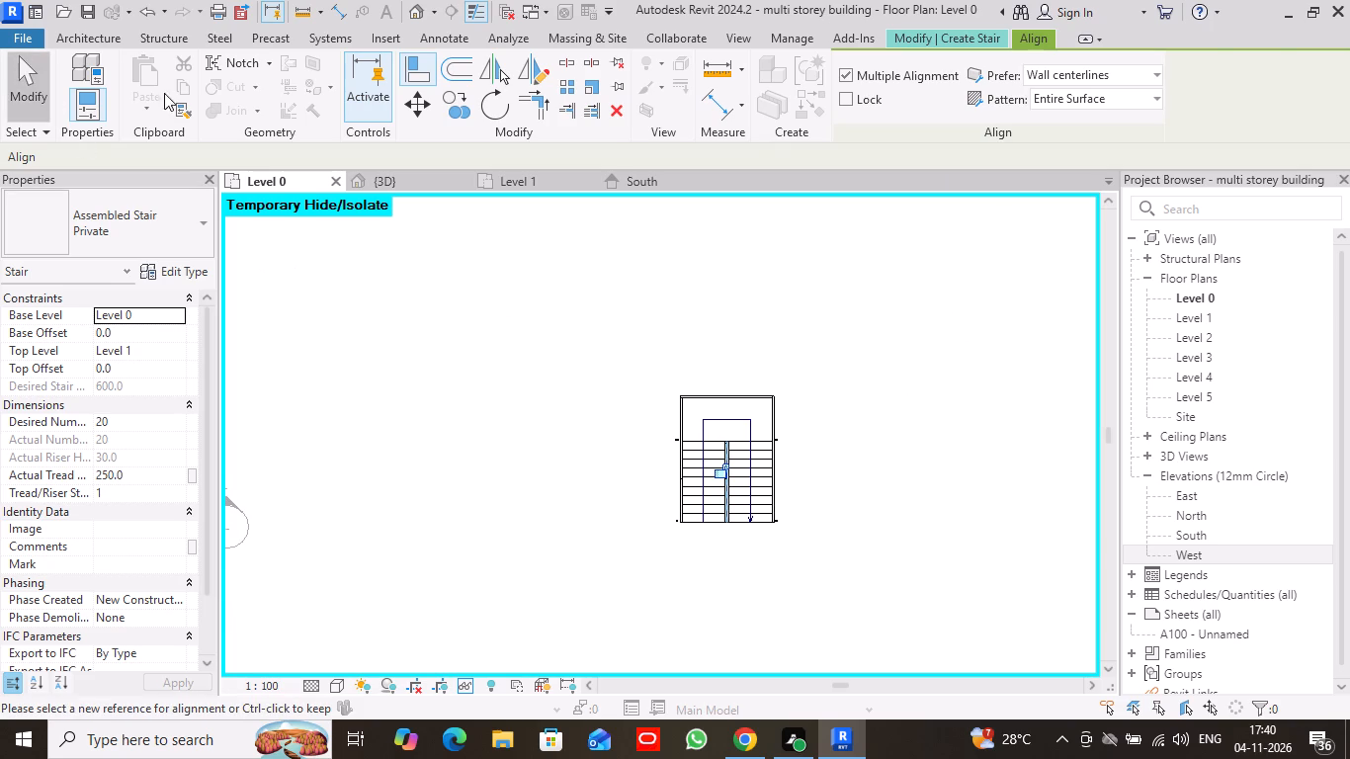
pyautogui.click(829, 104)
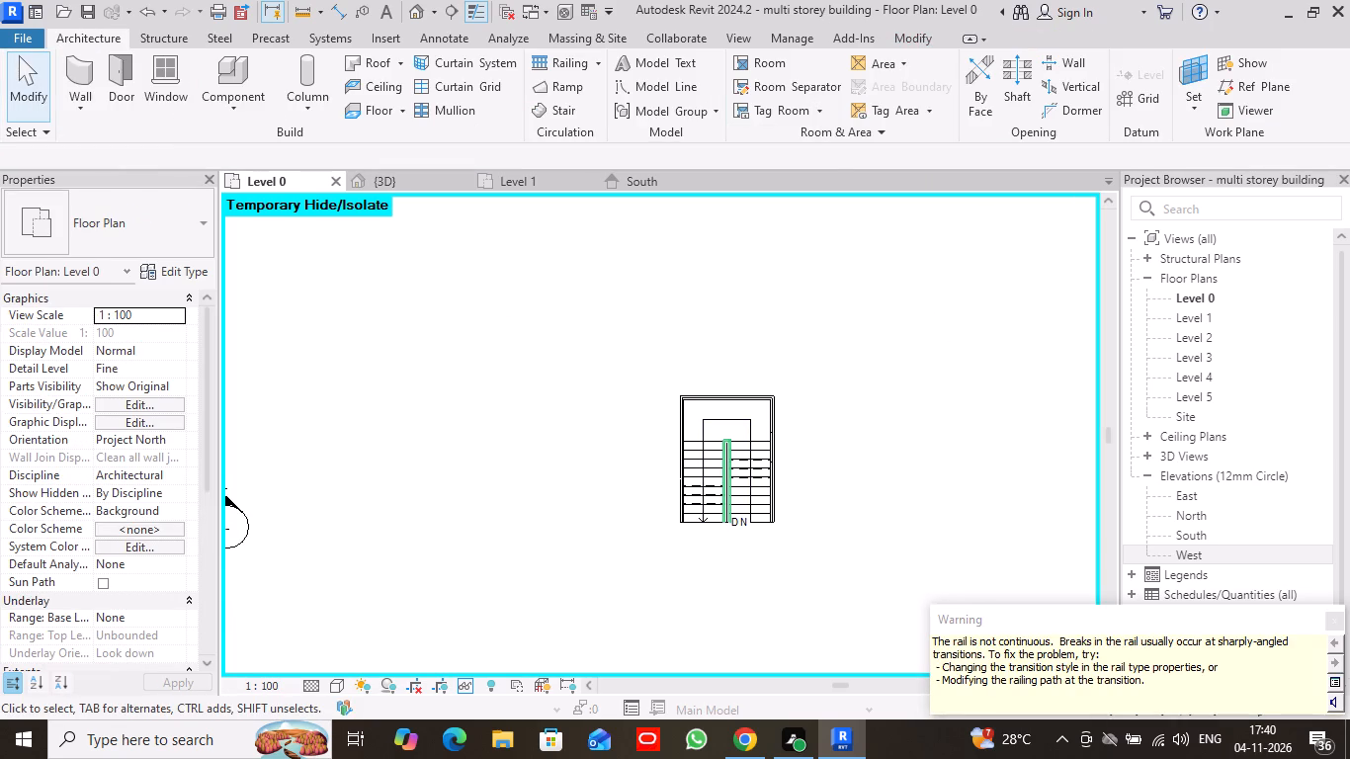
pyautogui.click(1330, 621)
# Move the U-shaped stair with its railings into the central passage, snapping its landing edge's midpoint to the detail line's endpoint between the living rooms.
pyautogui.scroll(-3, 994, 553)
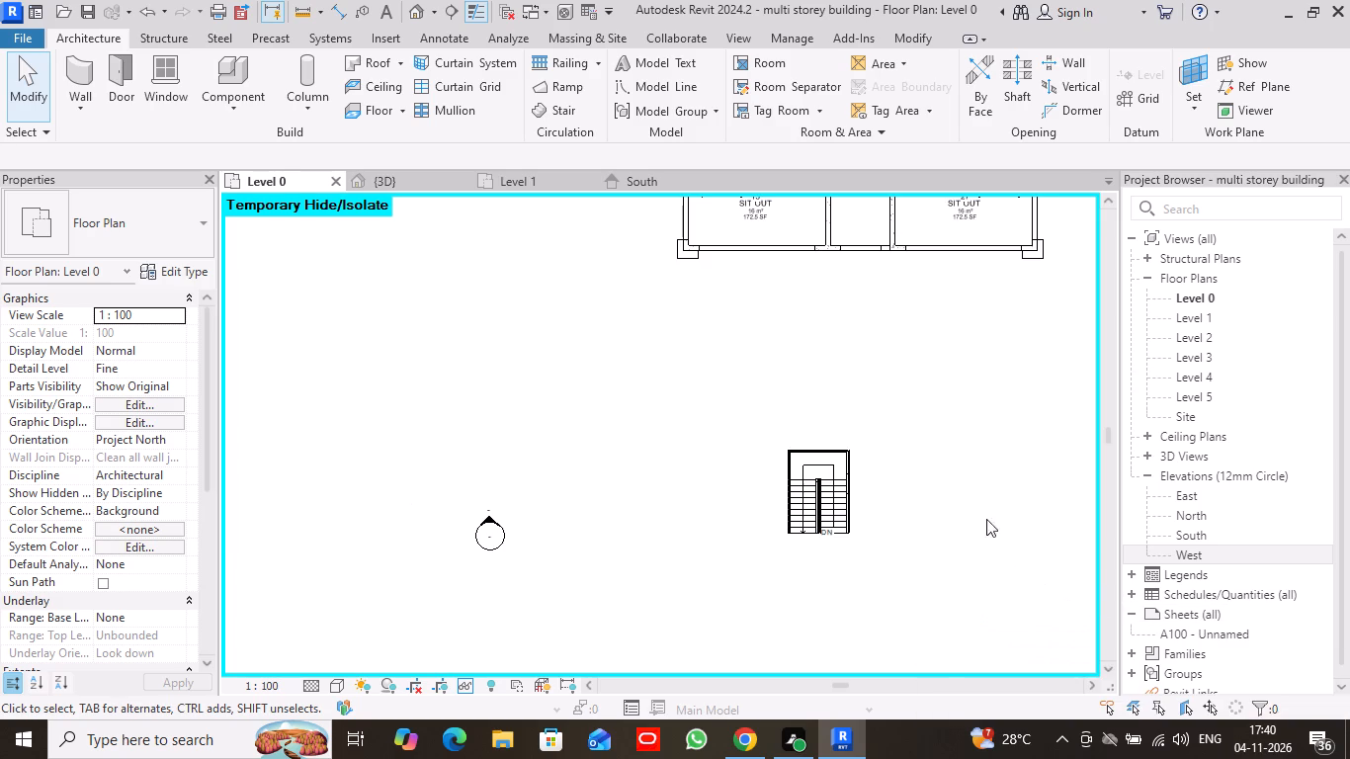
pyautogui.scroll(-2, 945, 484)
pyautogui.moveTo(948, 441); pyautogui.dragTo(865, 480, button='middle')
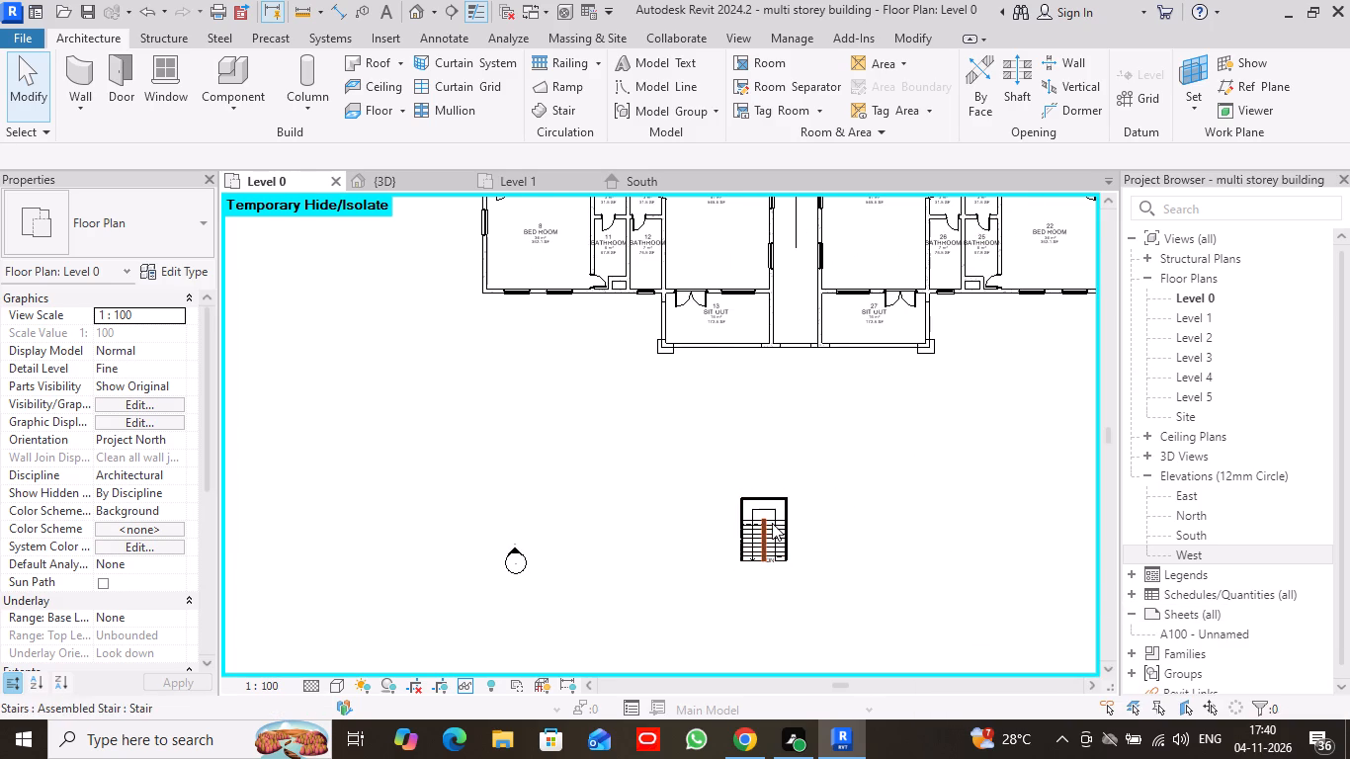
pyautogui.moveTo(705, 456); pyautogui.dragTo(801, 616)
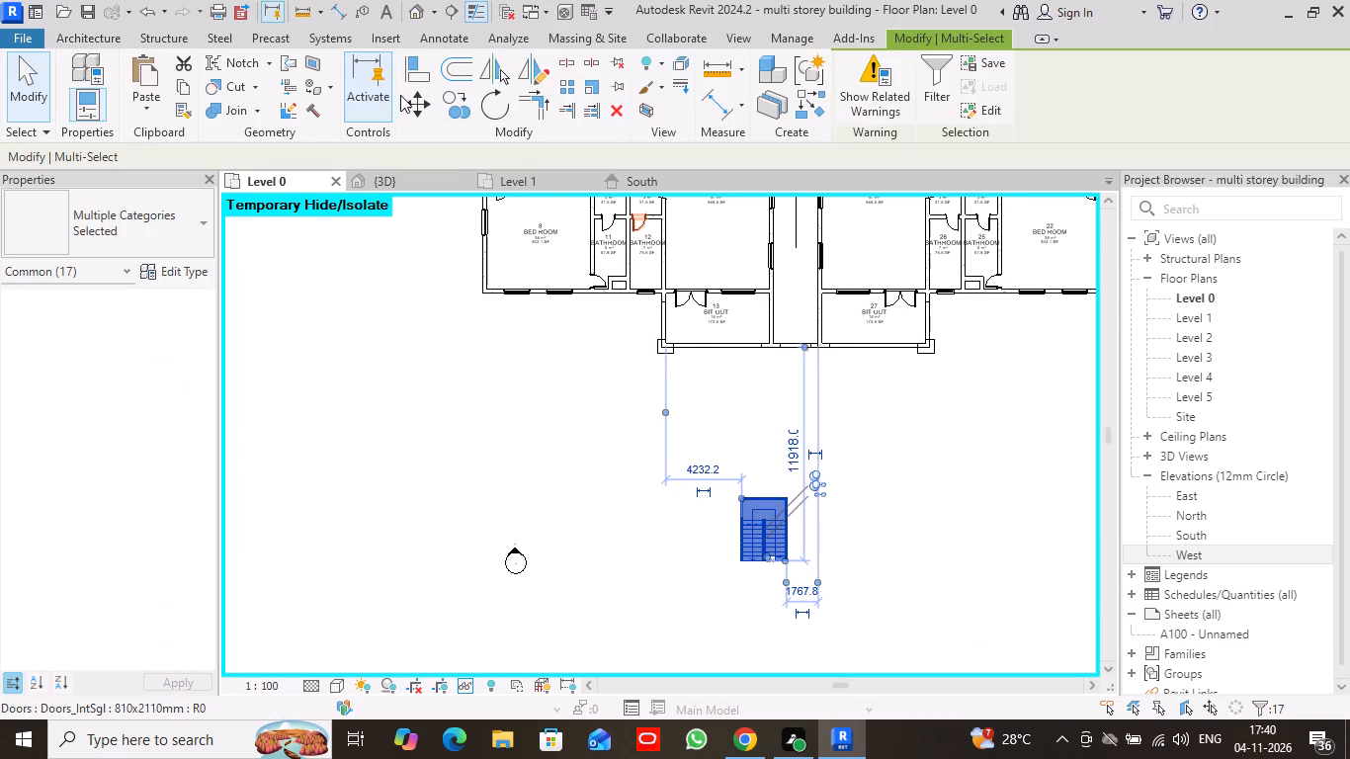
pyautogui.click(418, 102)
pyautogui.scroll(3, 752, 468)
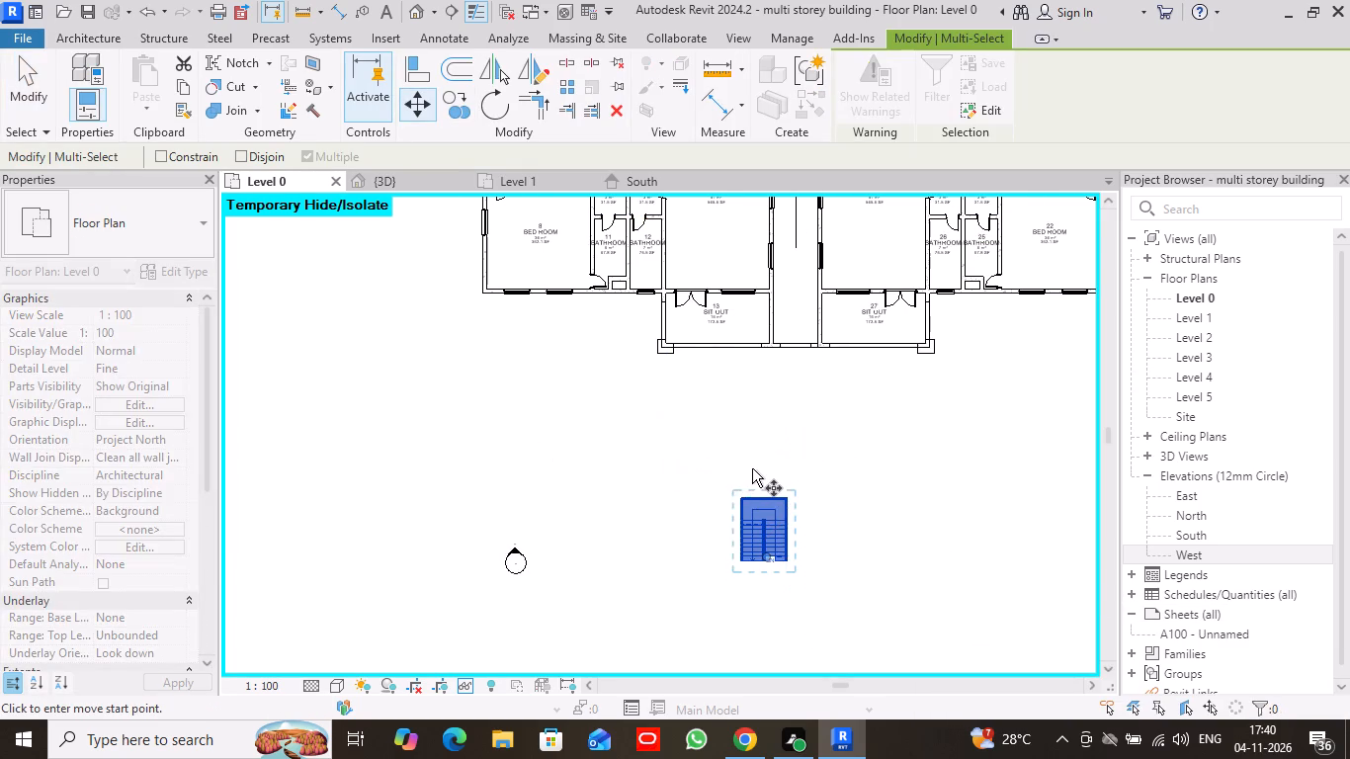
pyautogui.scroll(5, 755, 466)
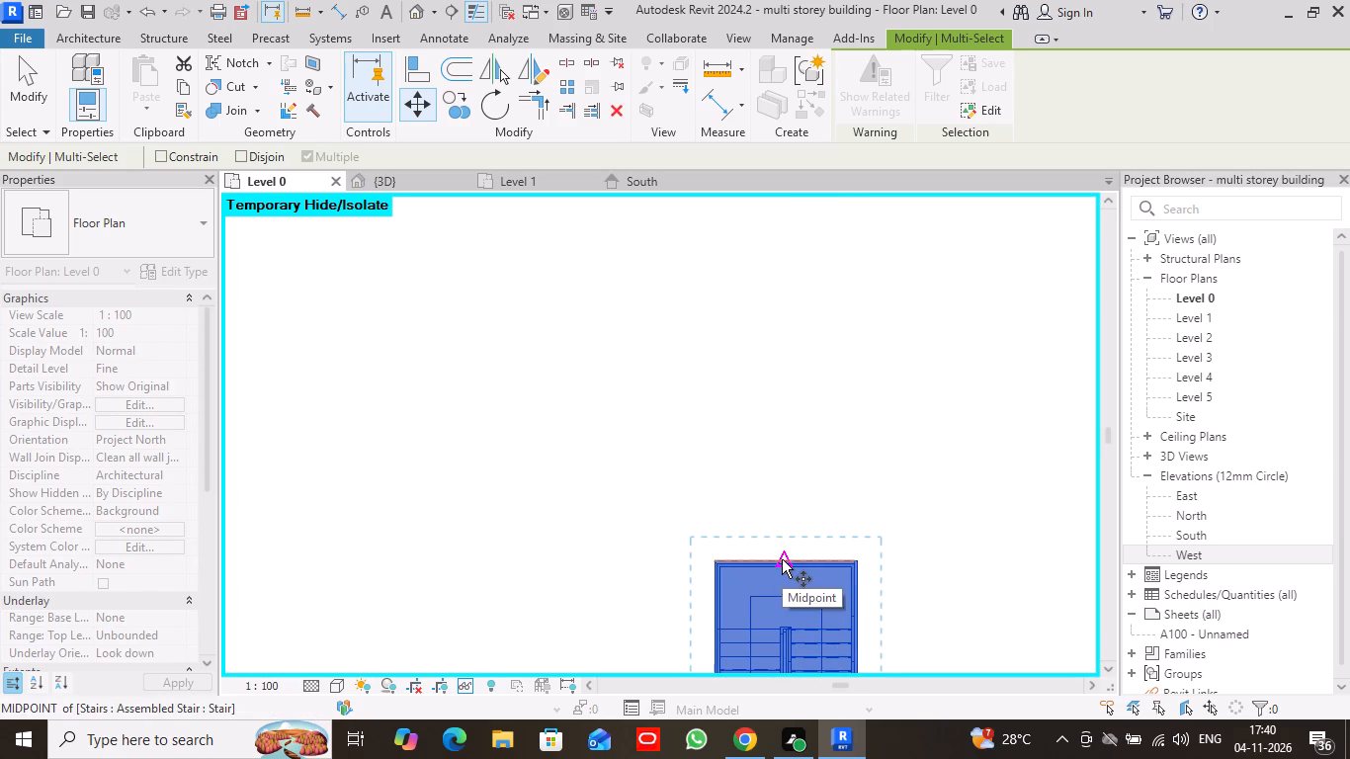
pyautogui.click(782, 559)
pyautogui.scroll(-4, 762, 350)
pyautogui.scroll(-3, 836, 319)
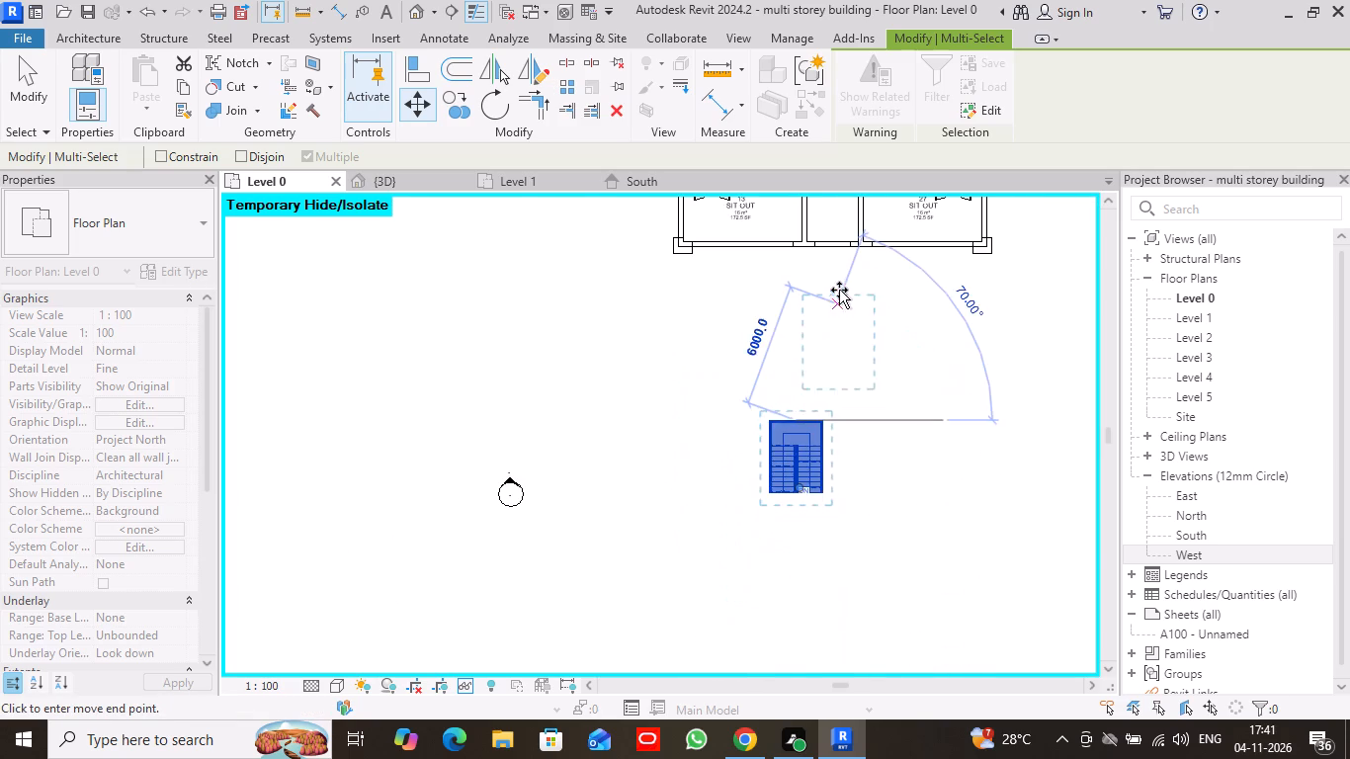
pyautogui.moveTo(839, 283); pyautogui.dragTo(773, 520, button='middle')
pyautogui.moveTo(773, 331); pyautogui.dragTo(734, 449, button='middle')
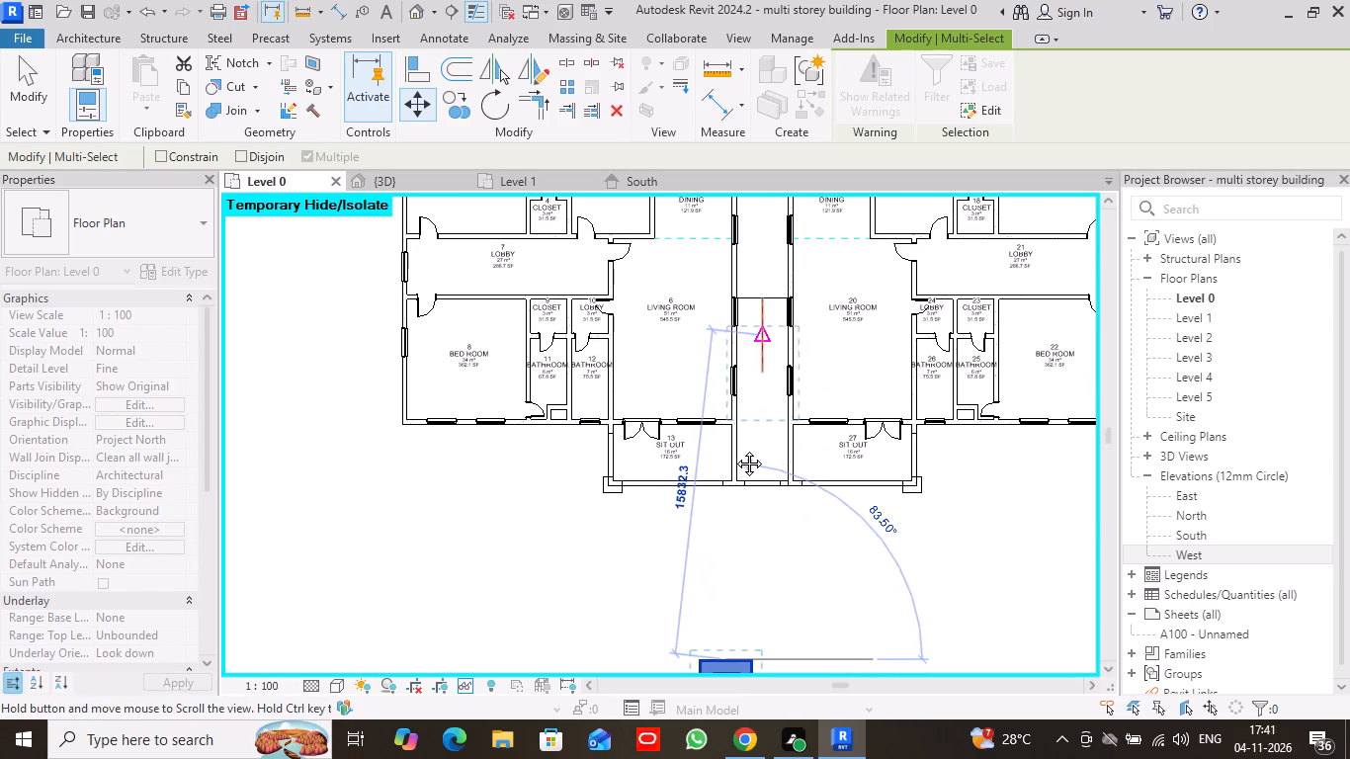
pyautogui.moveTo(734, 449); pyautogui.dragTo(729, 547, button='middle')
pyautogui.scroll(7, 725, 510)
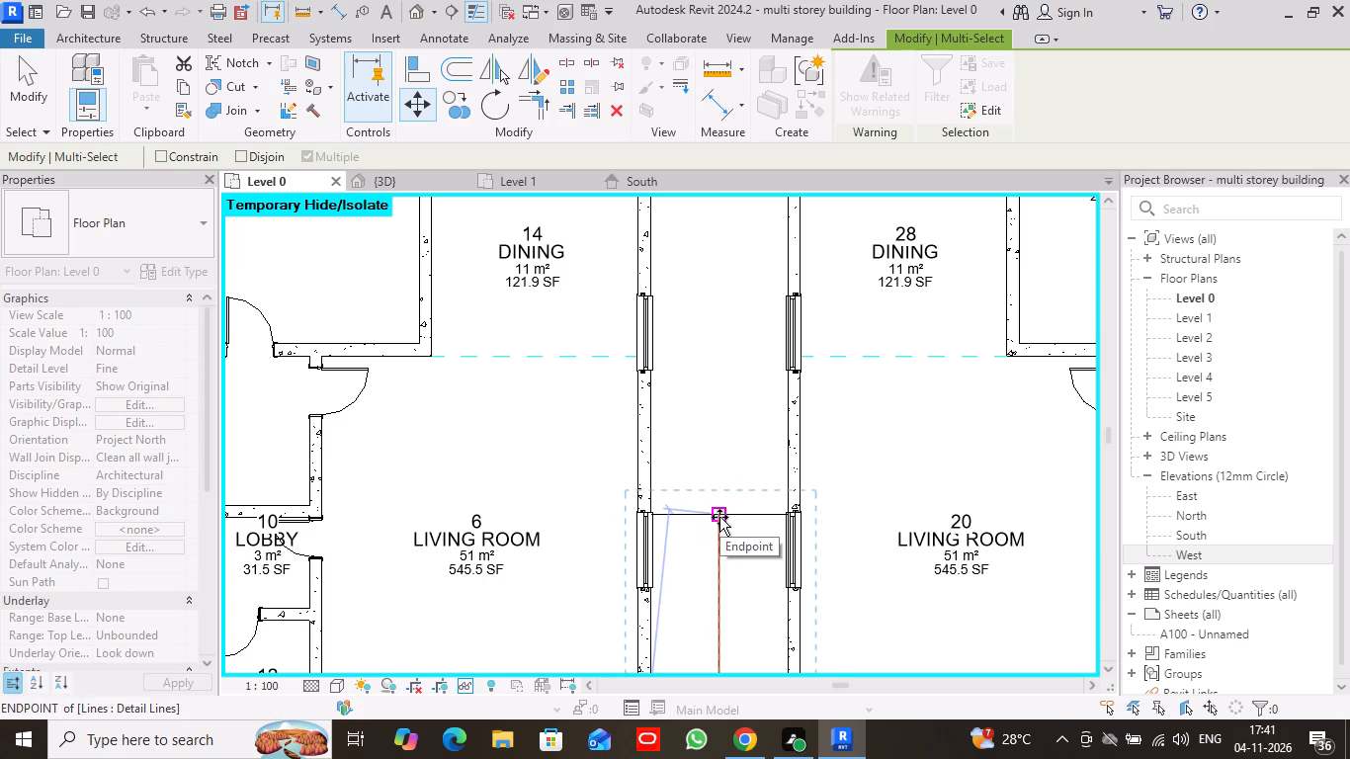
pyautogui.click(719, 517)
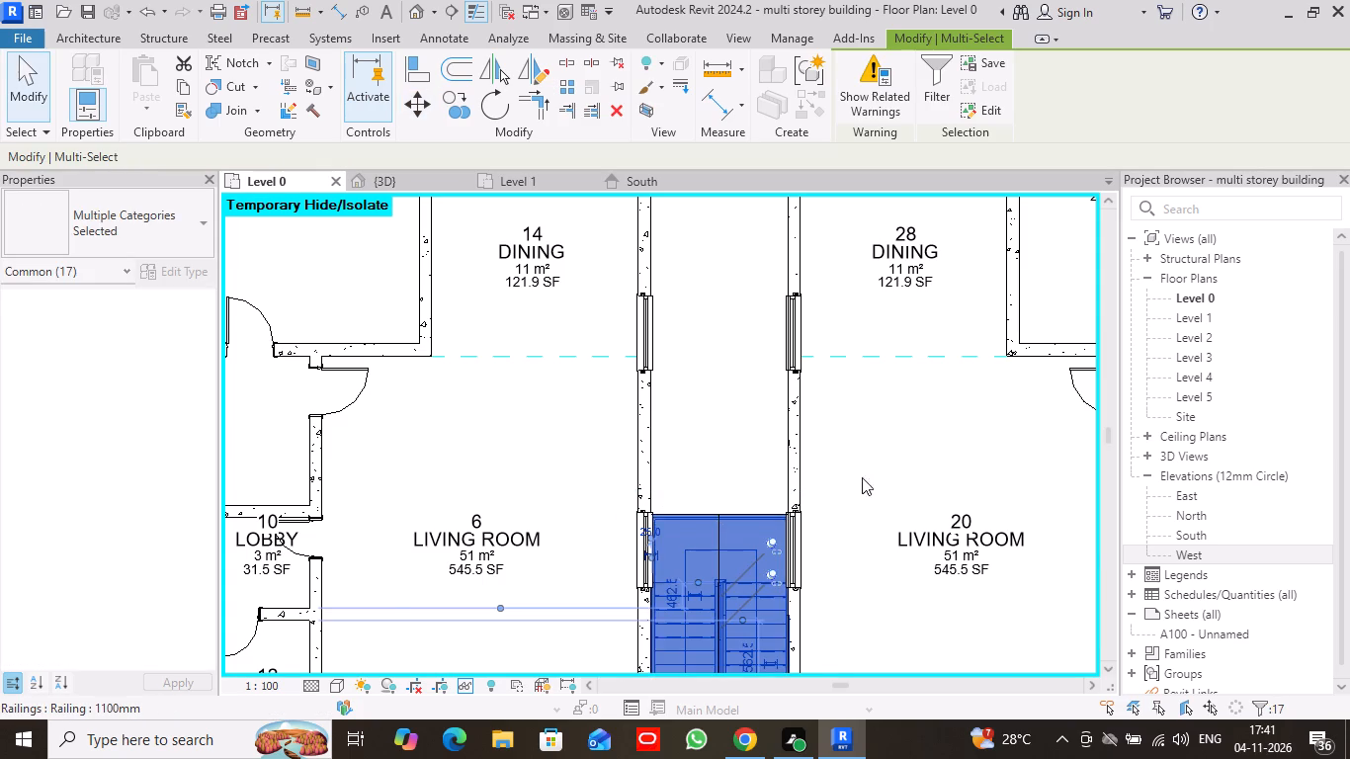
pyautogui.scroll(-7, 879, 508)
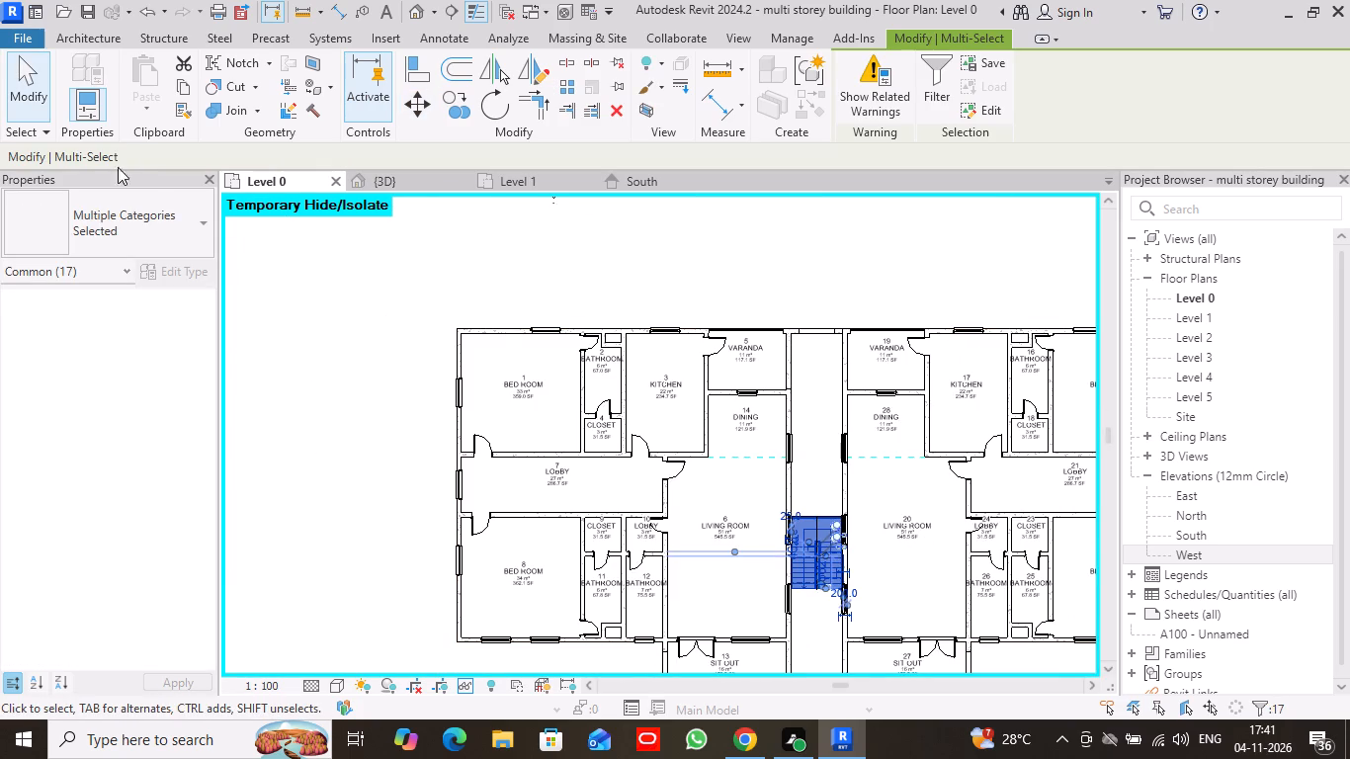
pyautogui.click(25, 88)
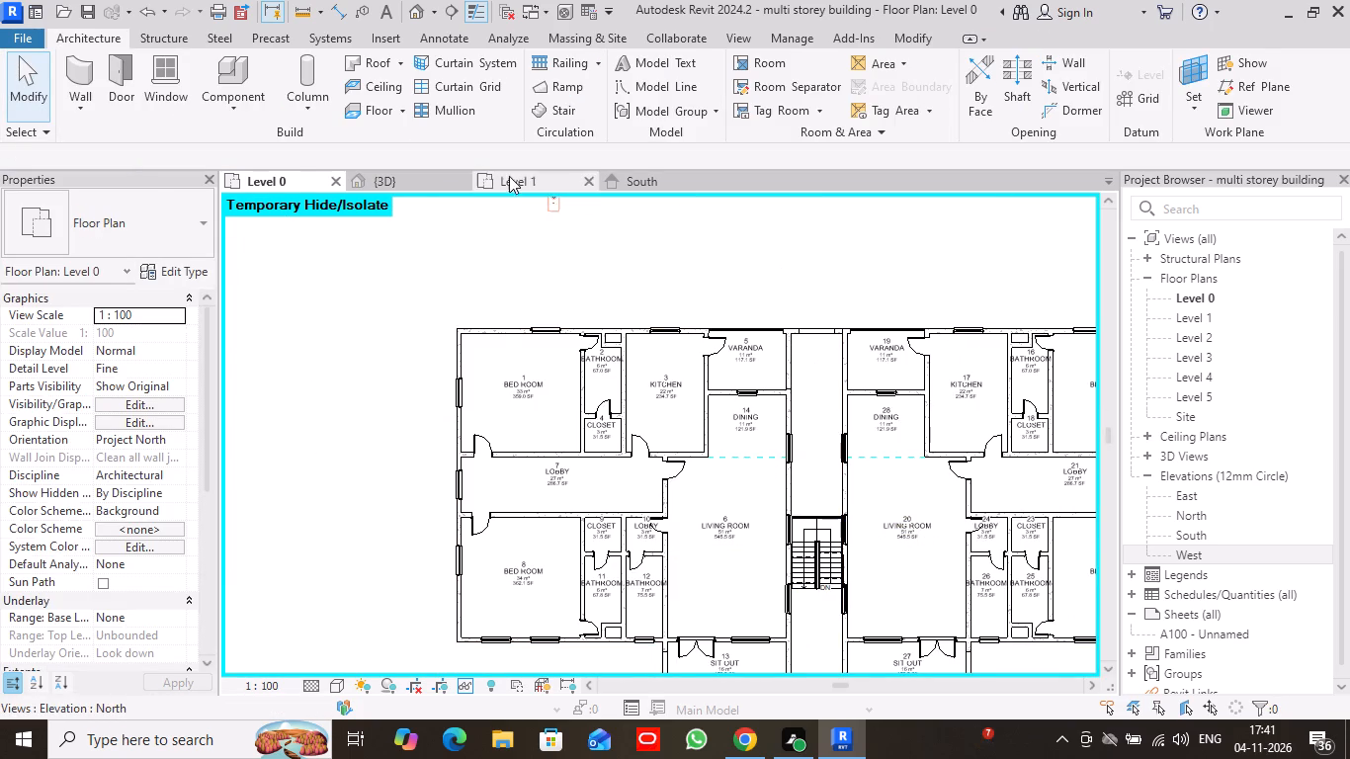
# Examine the relocated stair in the 3D view, checking its runs, landing and railings against the passage walls and windows.
pyautogui.click(432, 175)
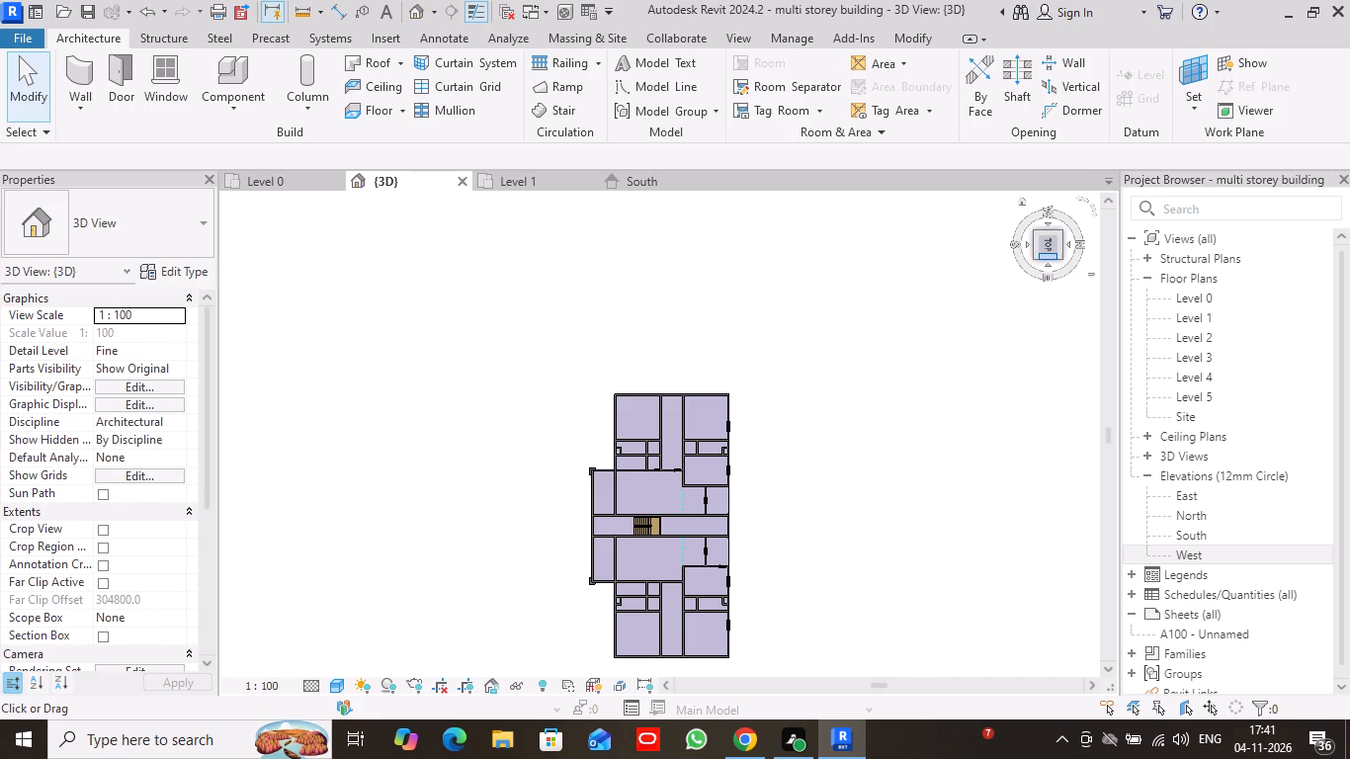
pyautogui.moveTo(1035, 233); pyautogui.dragTo(248, 203)
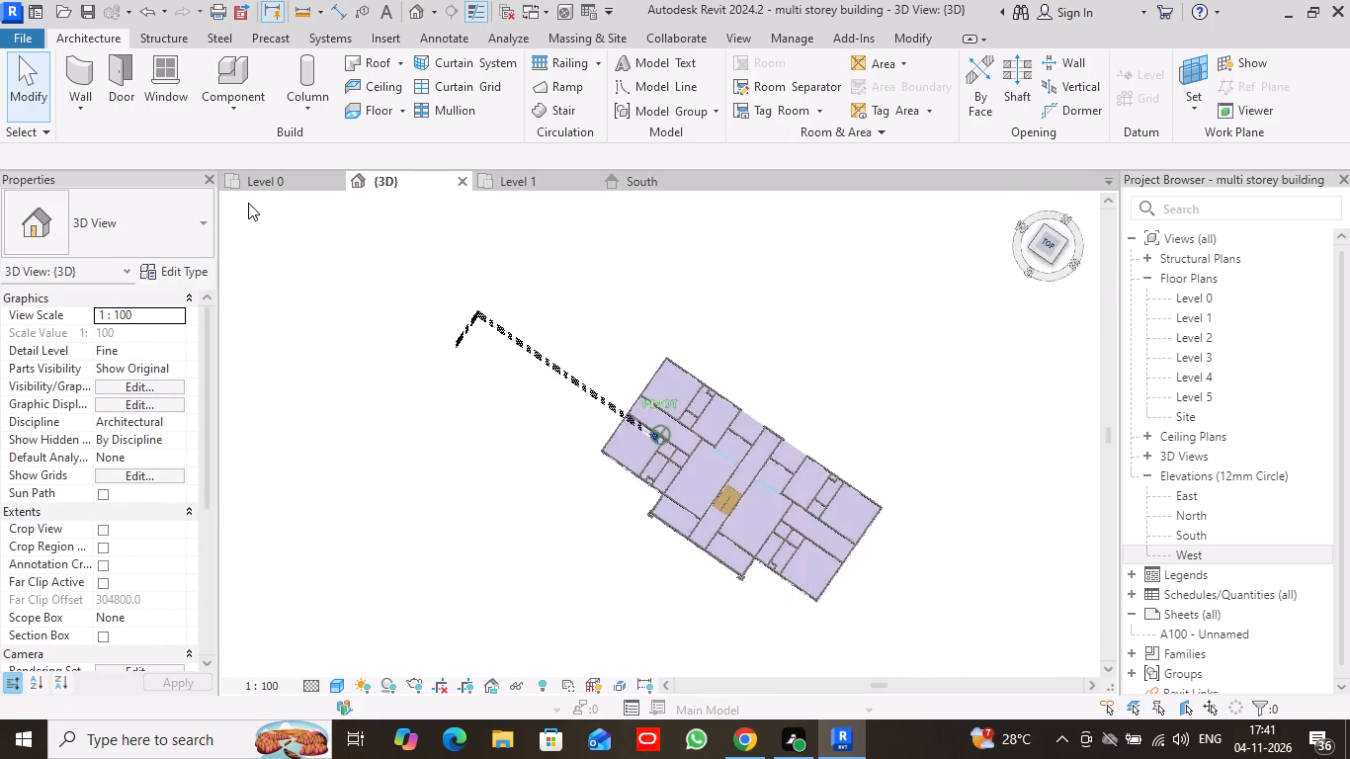
pyautogui.moveTo(248, 203); pyautogui.dragTo(340, 195)
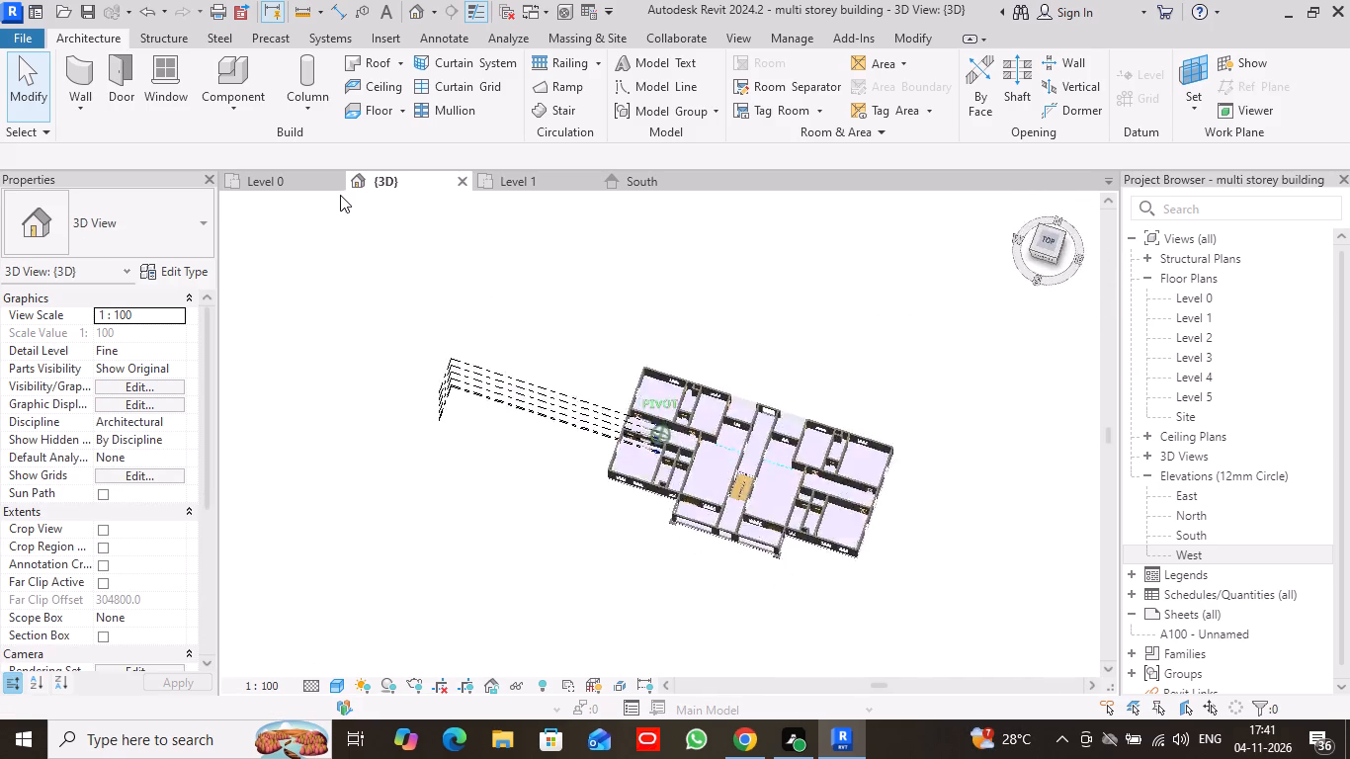
pyautogui.moveTo(340, 195); pyautogui.dragTo(351, 632)
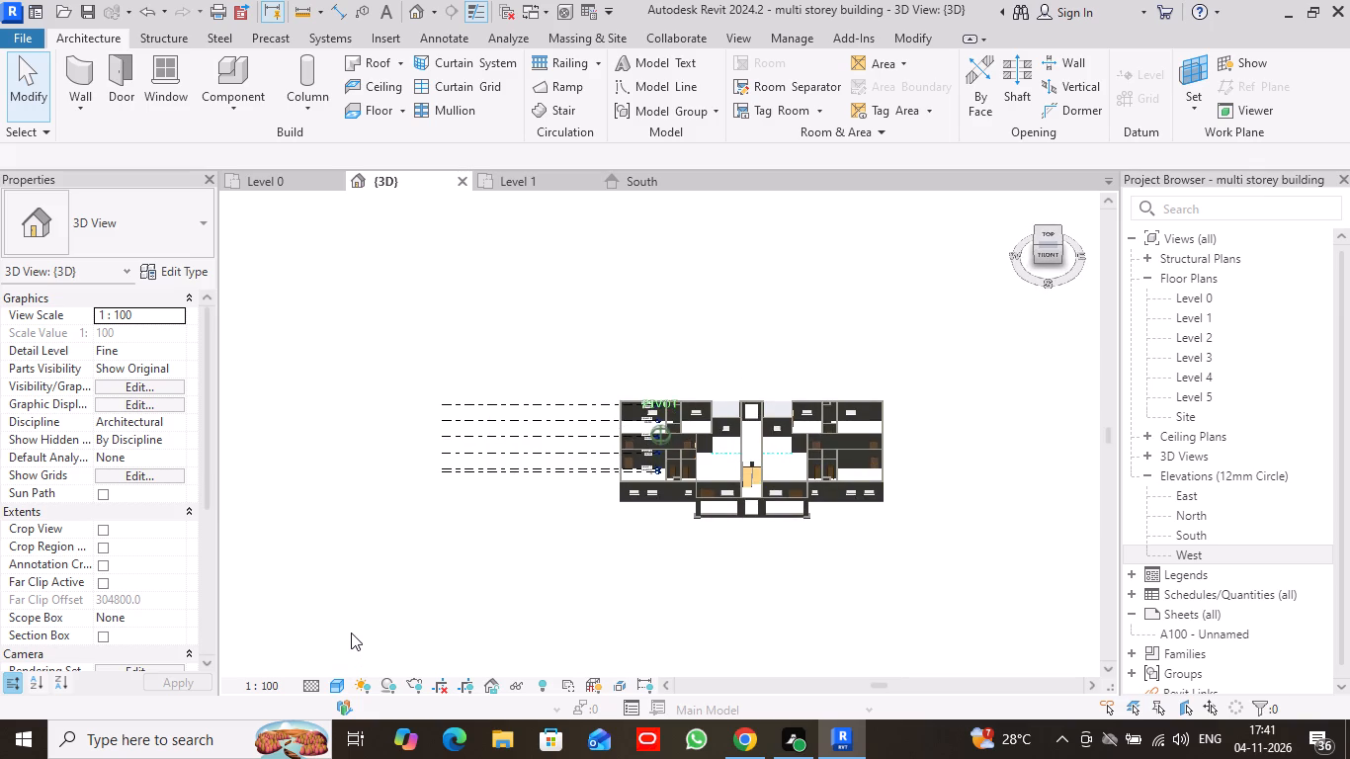
pyautogui.moveTo(351, 632); pyautogui.dragTo(342, 597)
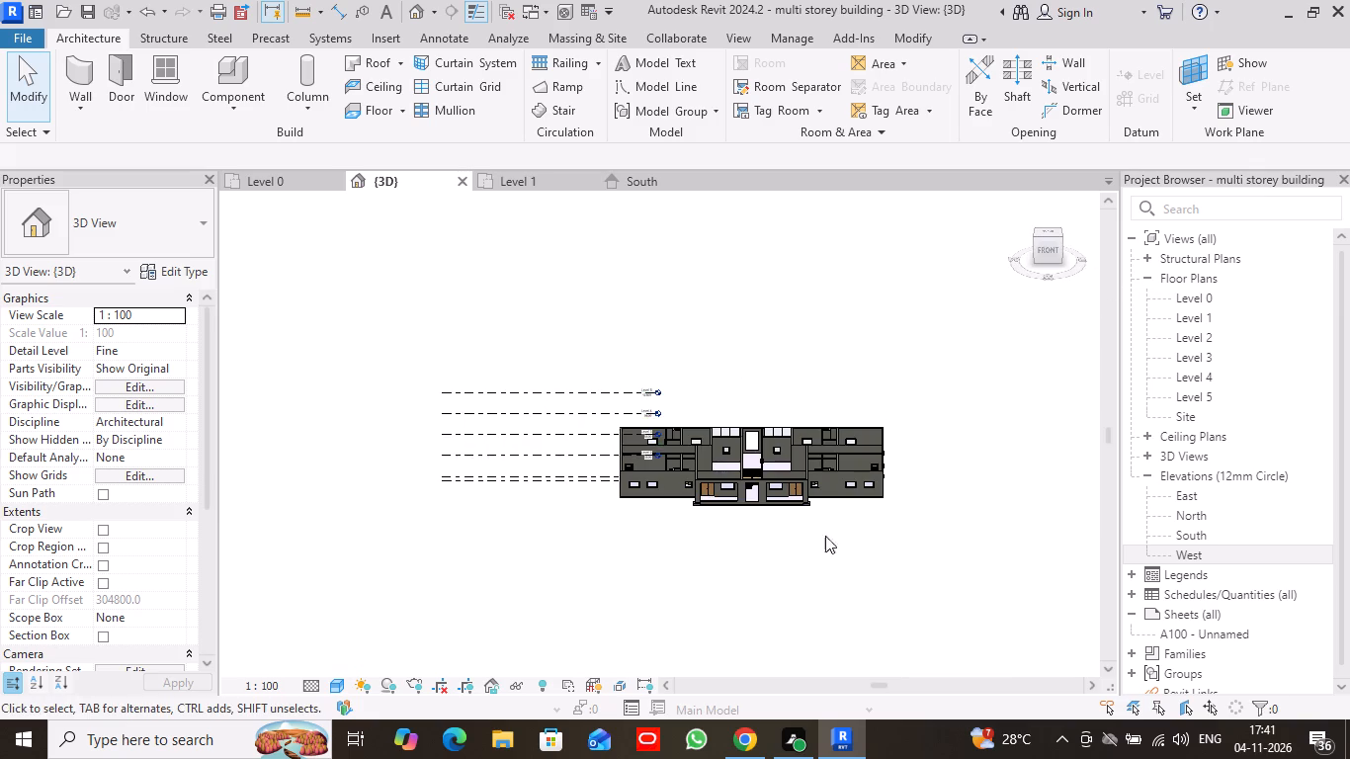
pyautogui.scroll(-1, 744, 507)
pyautogui.scroll(14, 743, 505)
pyautogui.moveTo(735, 430); pyautogui.dragTo(717, 507, button='middle')
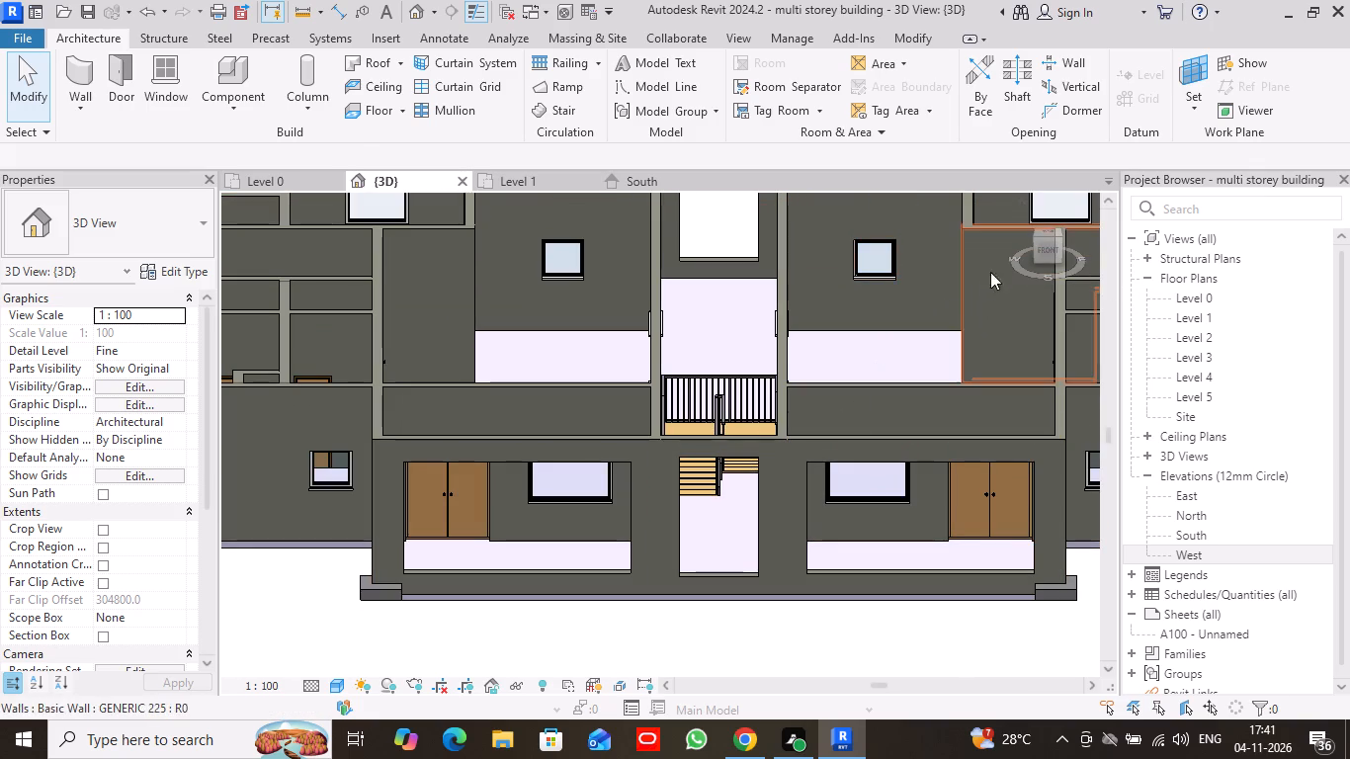
pyautogui.moveTo(1037, 237); pyautogui.dragTo(1057, 256)
pyautogui.scroll(5, 741, 455)
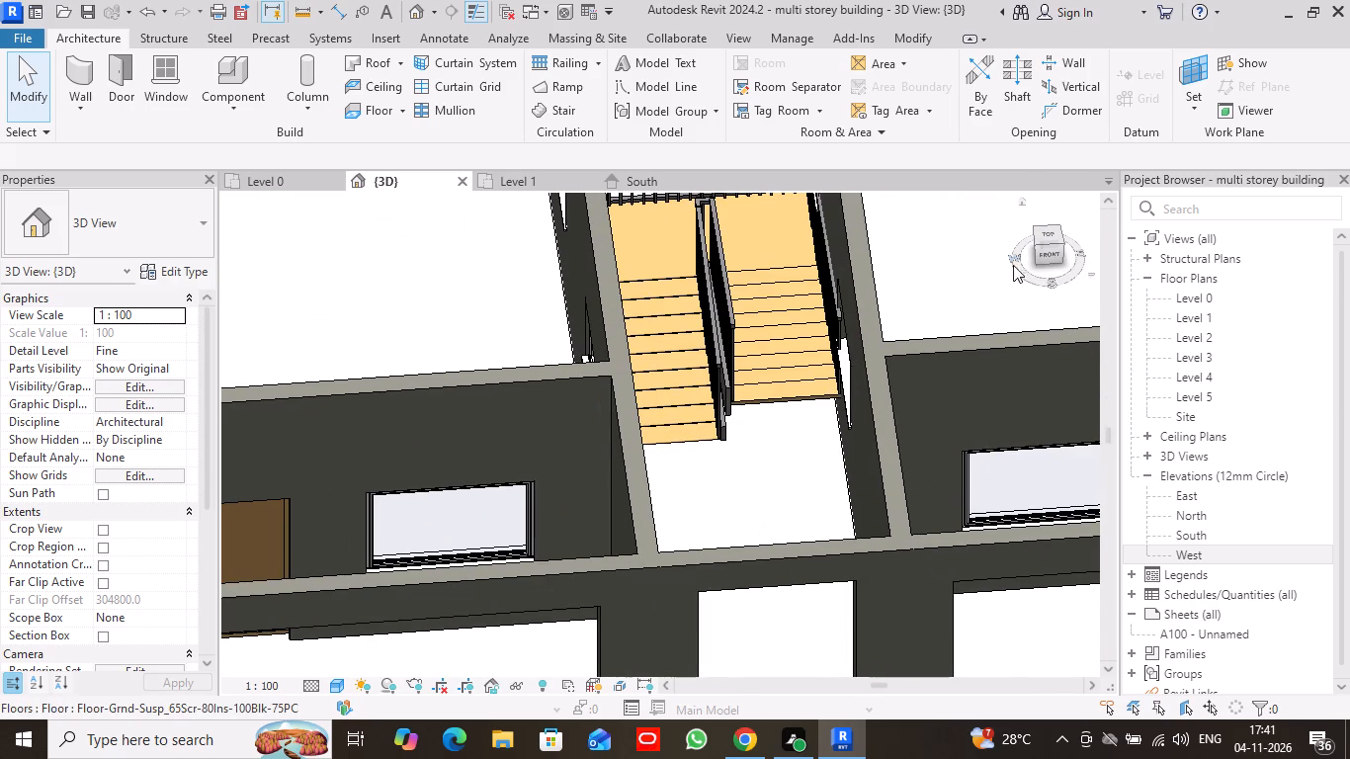
pyautogui.moveTo(1062, 243); pyautogui.dragTo(963, 275)
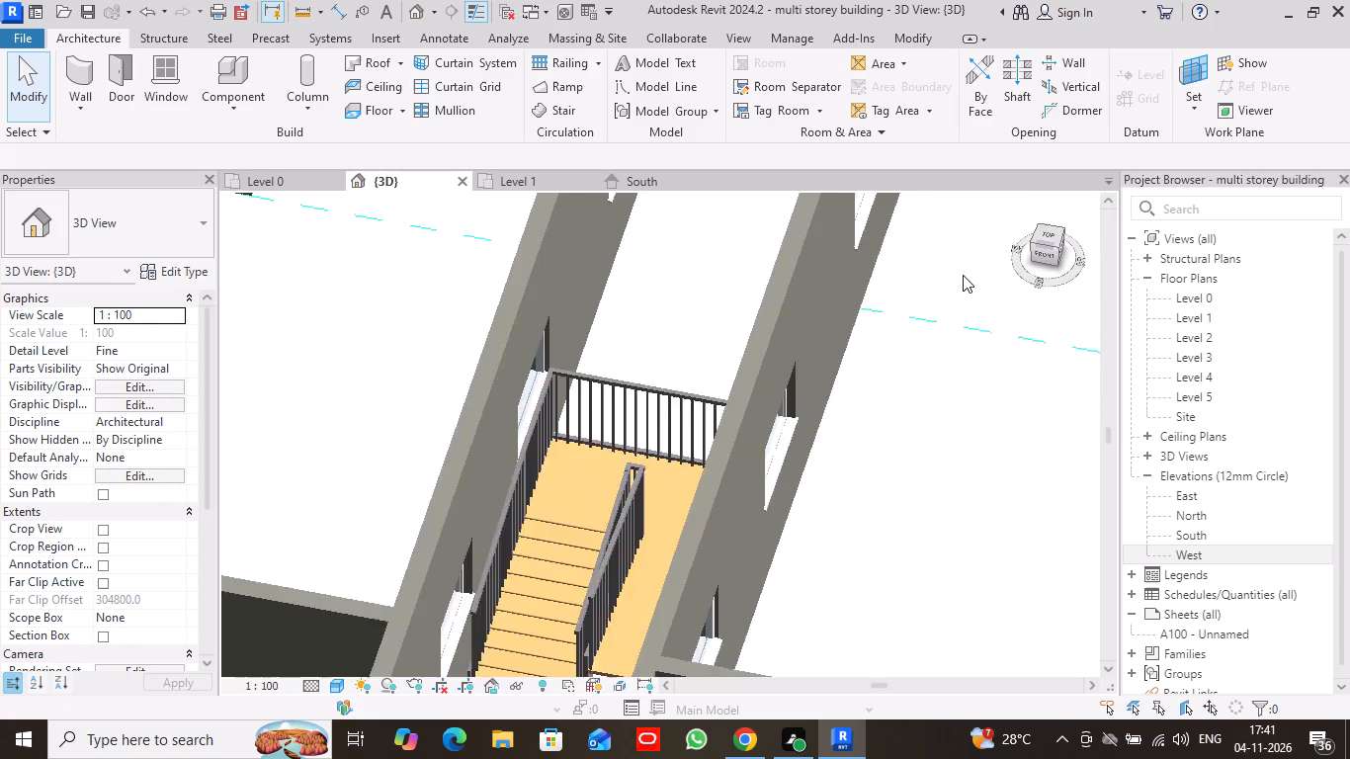
pyautogui.moveTo(963, 275); pyautogui.dragTo(944, 282)
pyautogui.moveTo(445, 545); pyautogui.dragTo(651, 337, button='middle')
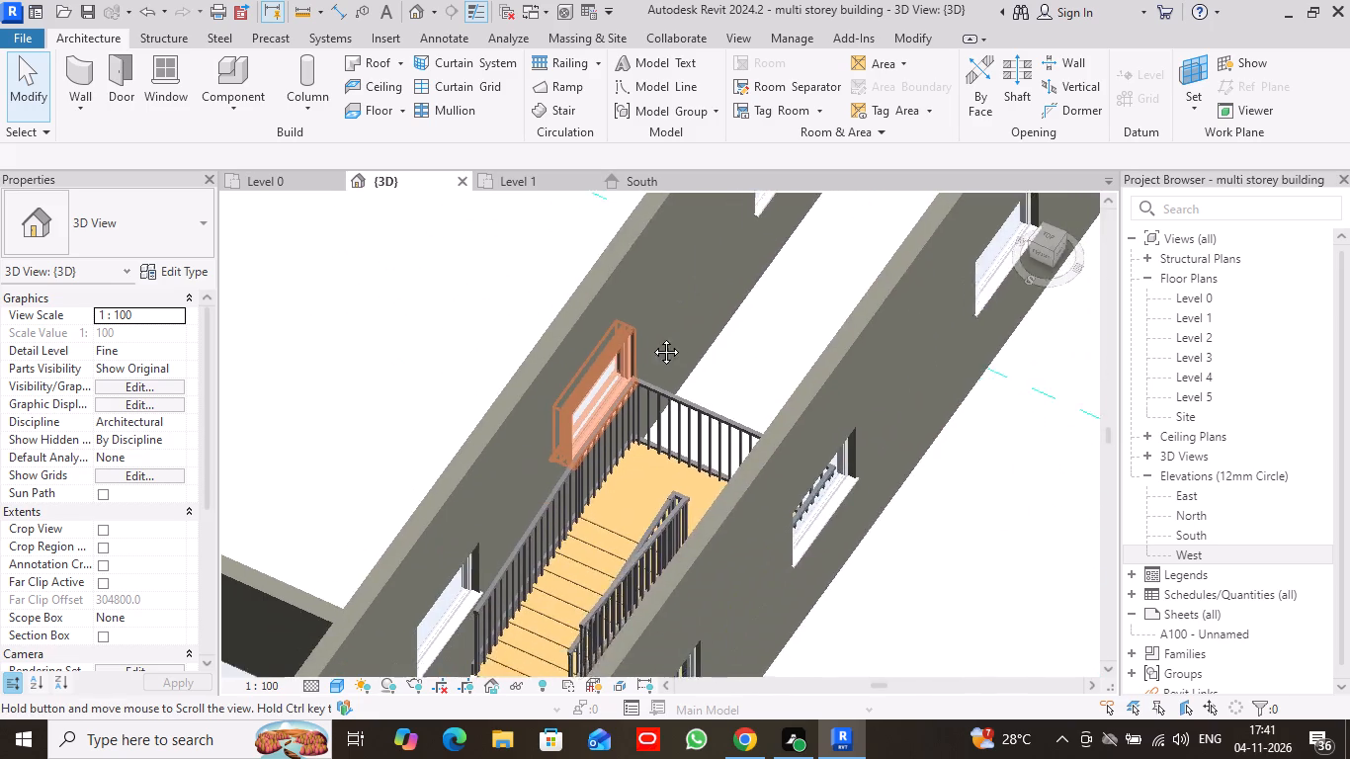
pyautogui.moveTo(651, 337); pyautogui.dragTo(669, 313, button='middle')
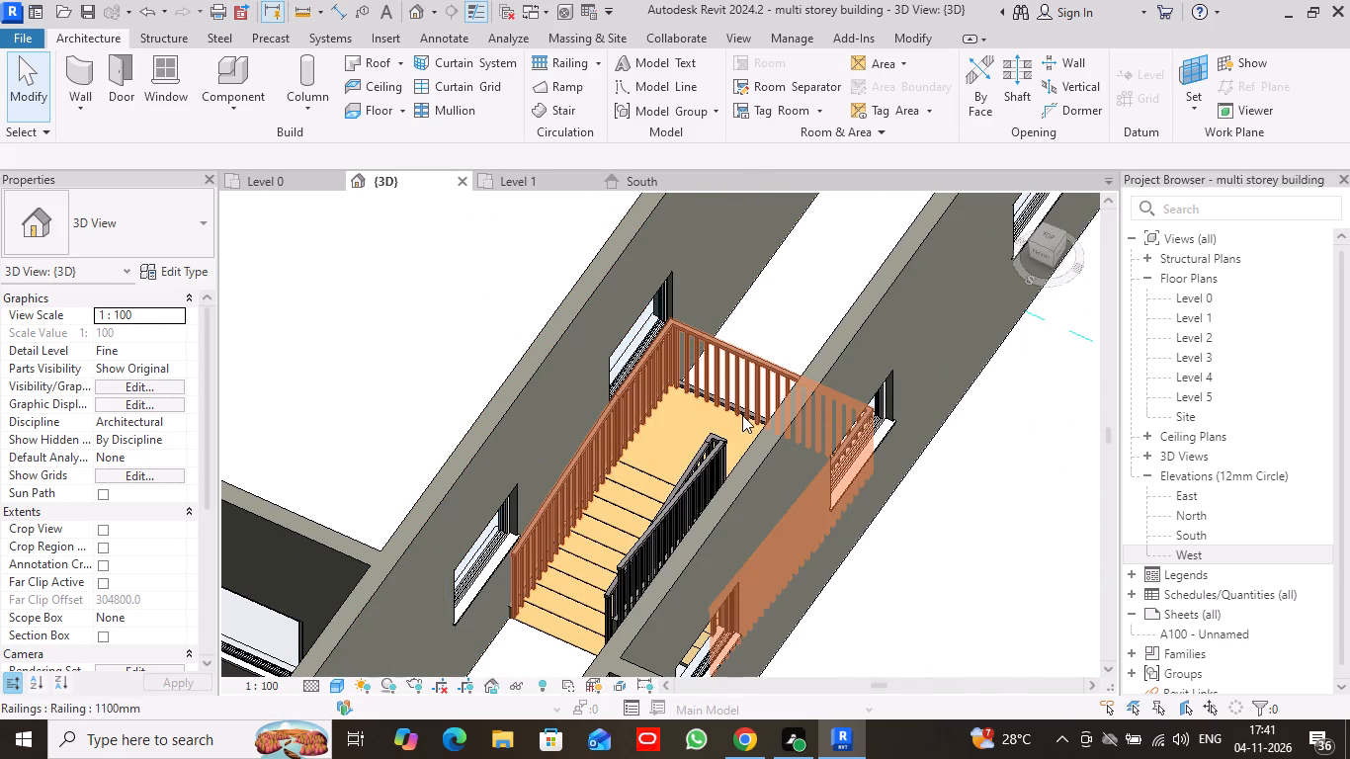
# Set the maximum riser height of the stair's Private assembled type to 1000 mm.
pyautogui.click(646, 475)
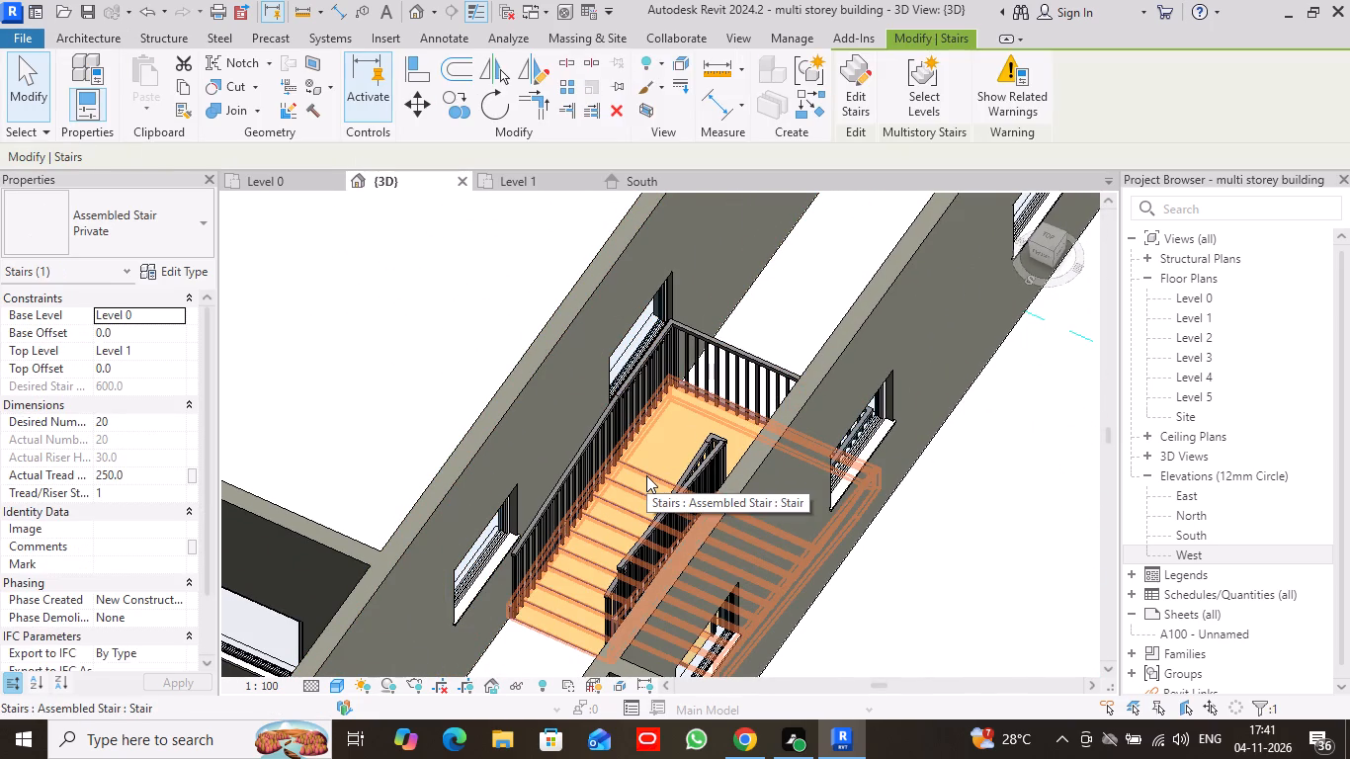
pyautogui.click(187, 267)
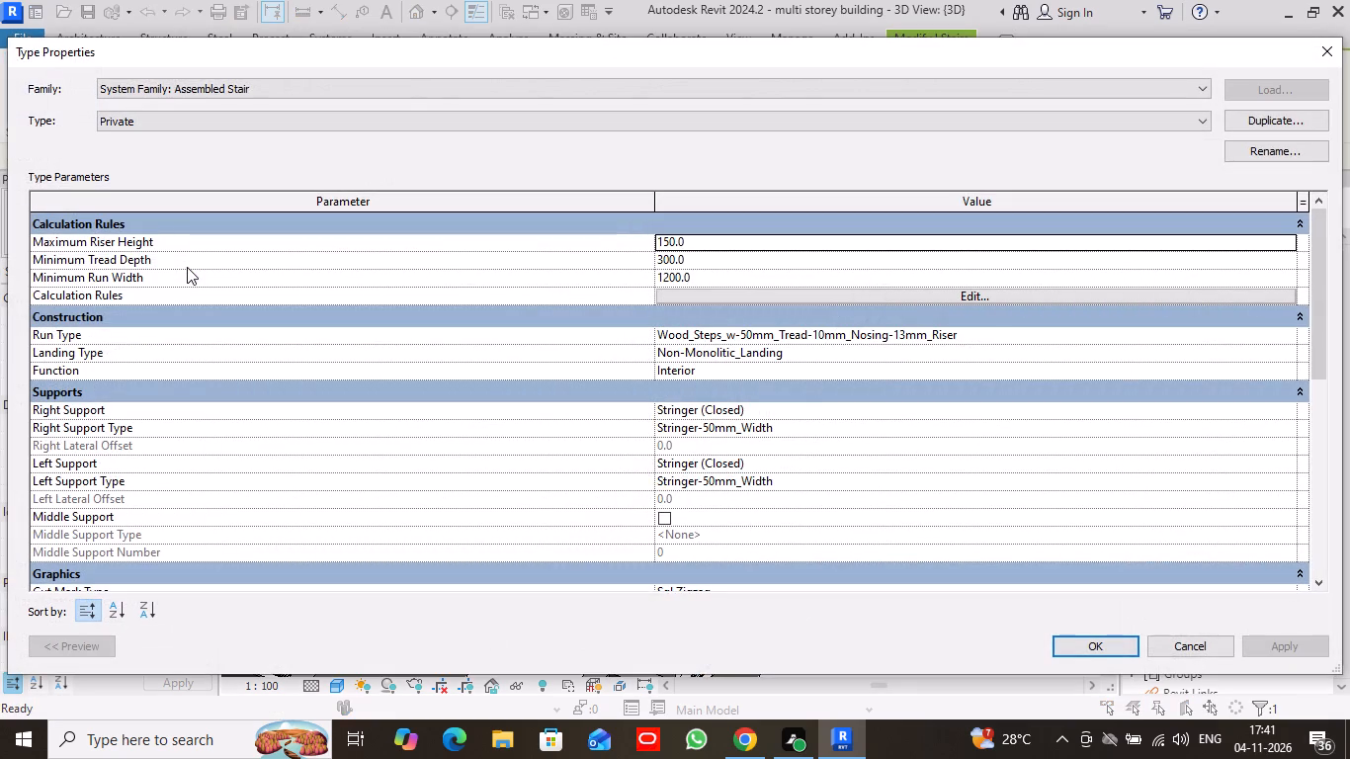
pyautogui.click(696, 242)
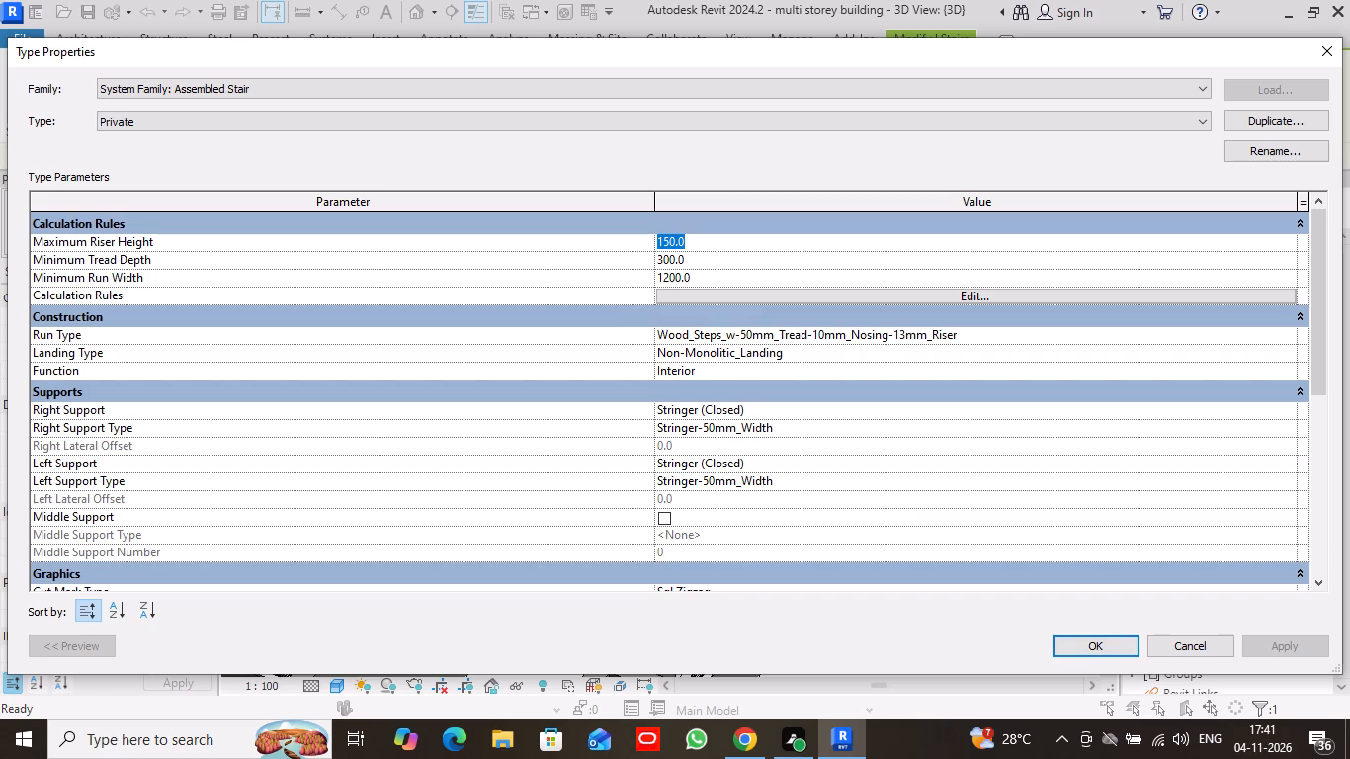
pyautogui.write('1000')
pyautogui.press('Return')
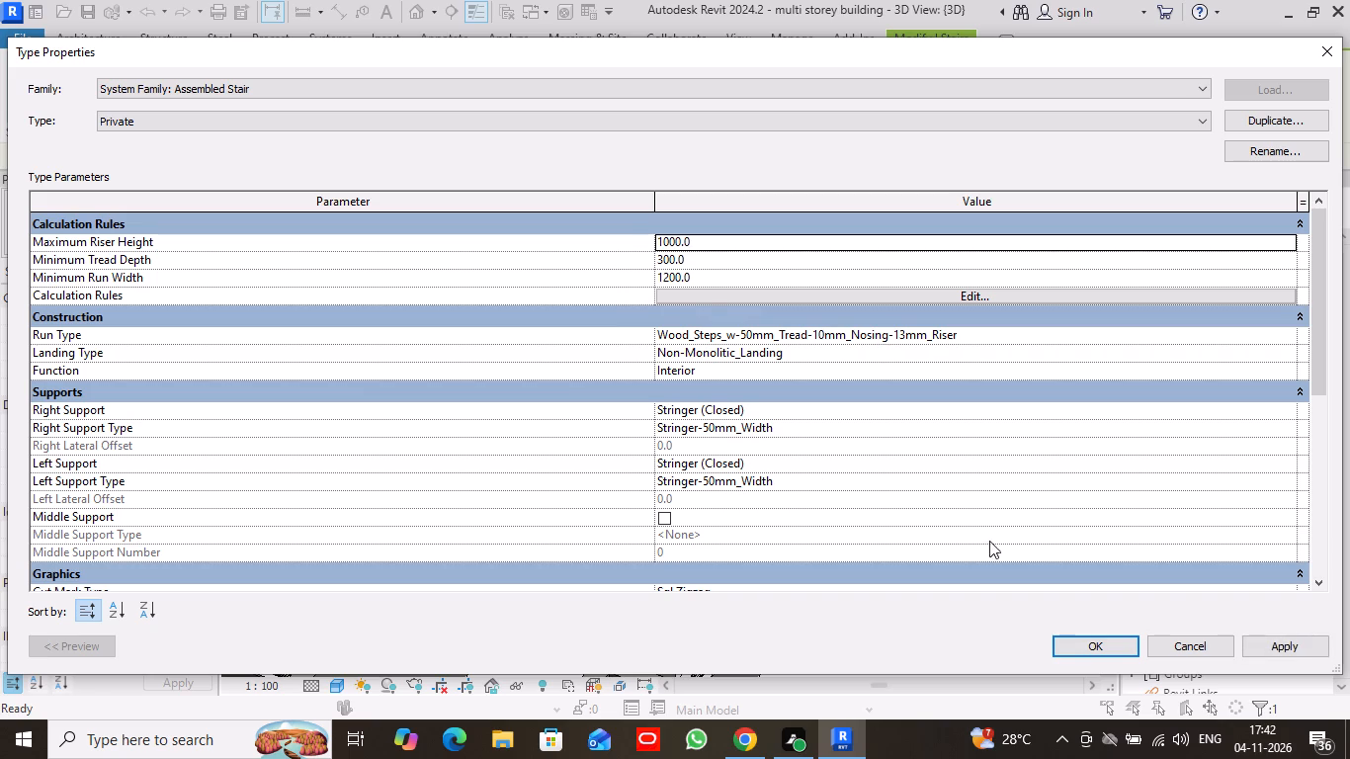
pyautogui.click(1092, 645)
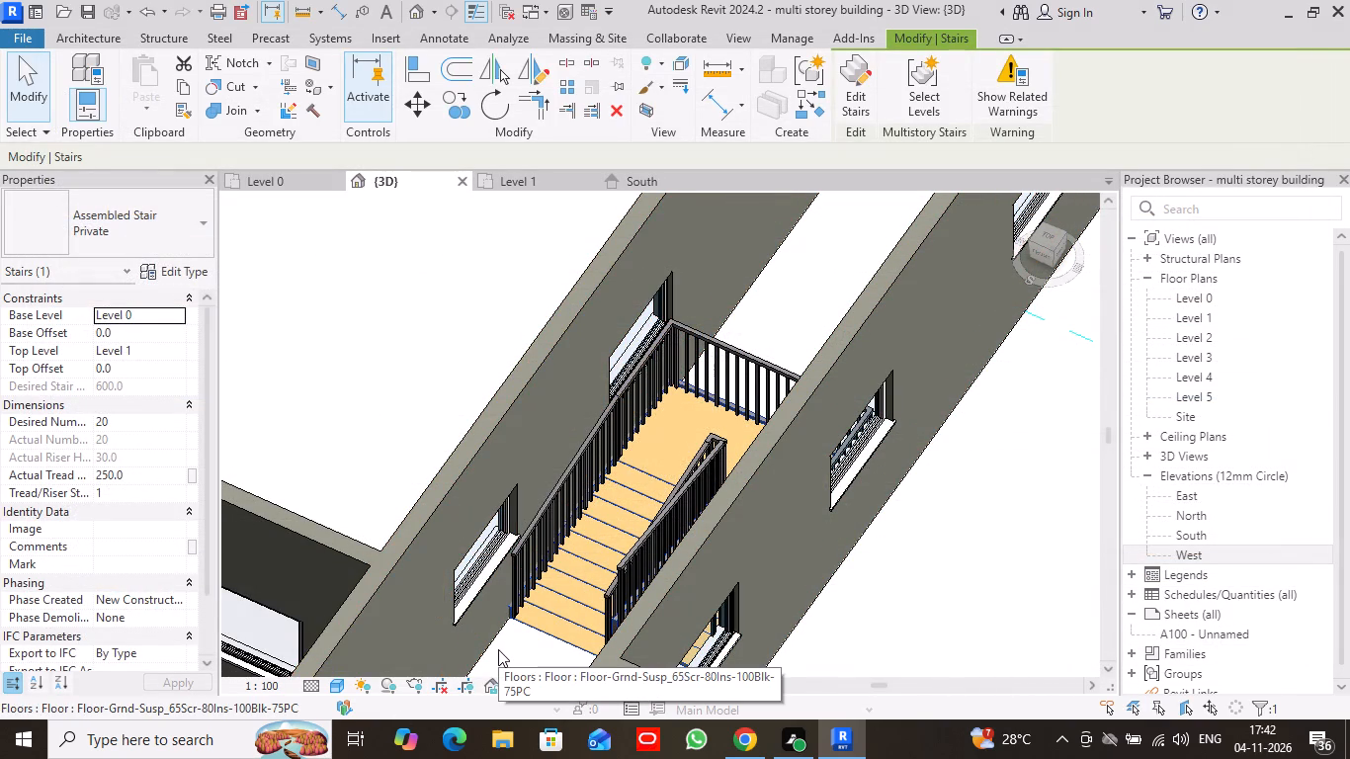
# Delete the U-shaped stair from the central passage in the 3D view.
pyautogui.scroll(-2, 499, 649)
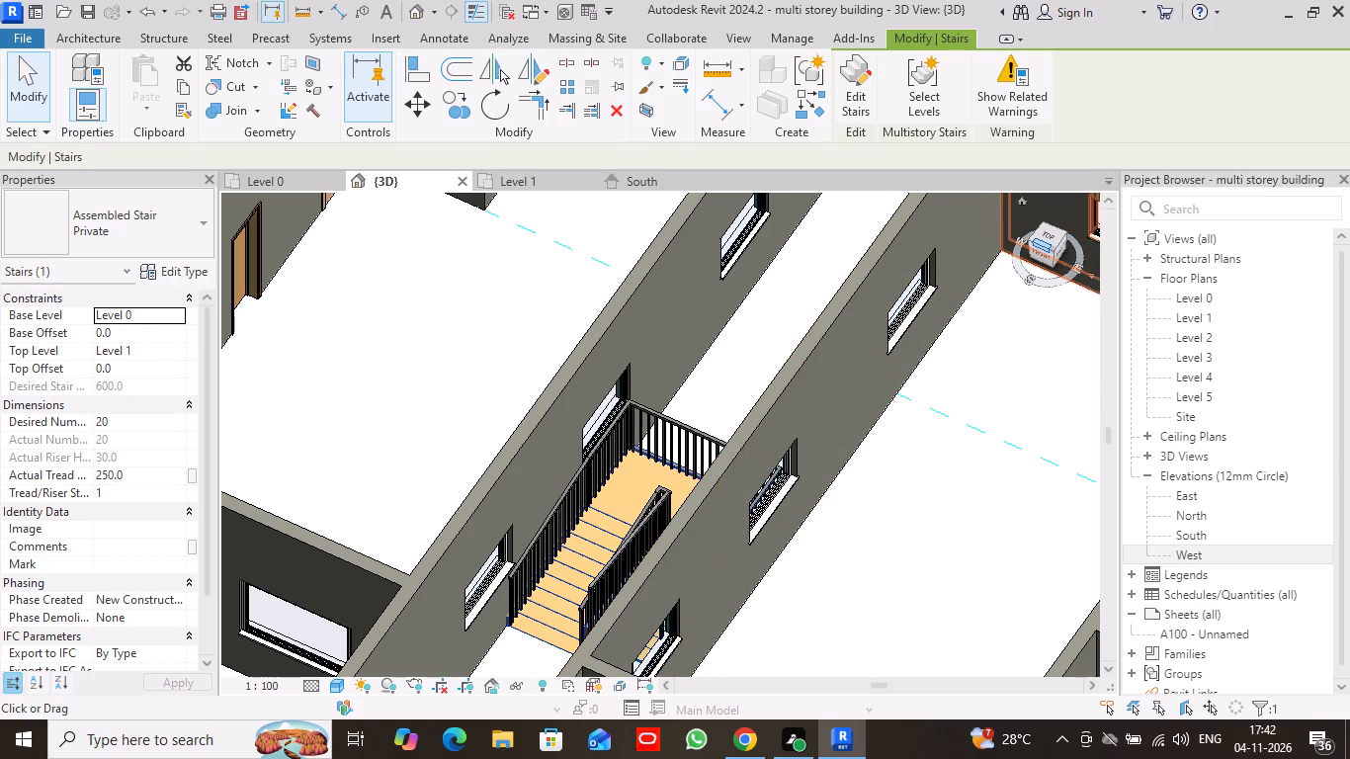
pyautogui.moveTo(1031, 243); pyautogui.dragTo(1073, 223)
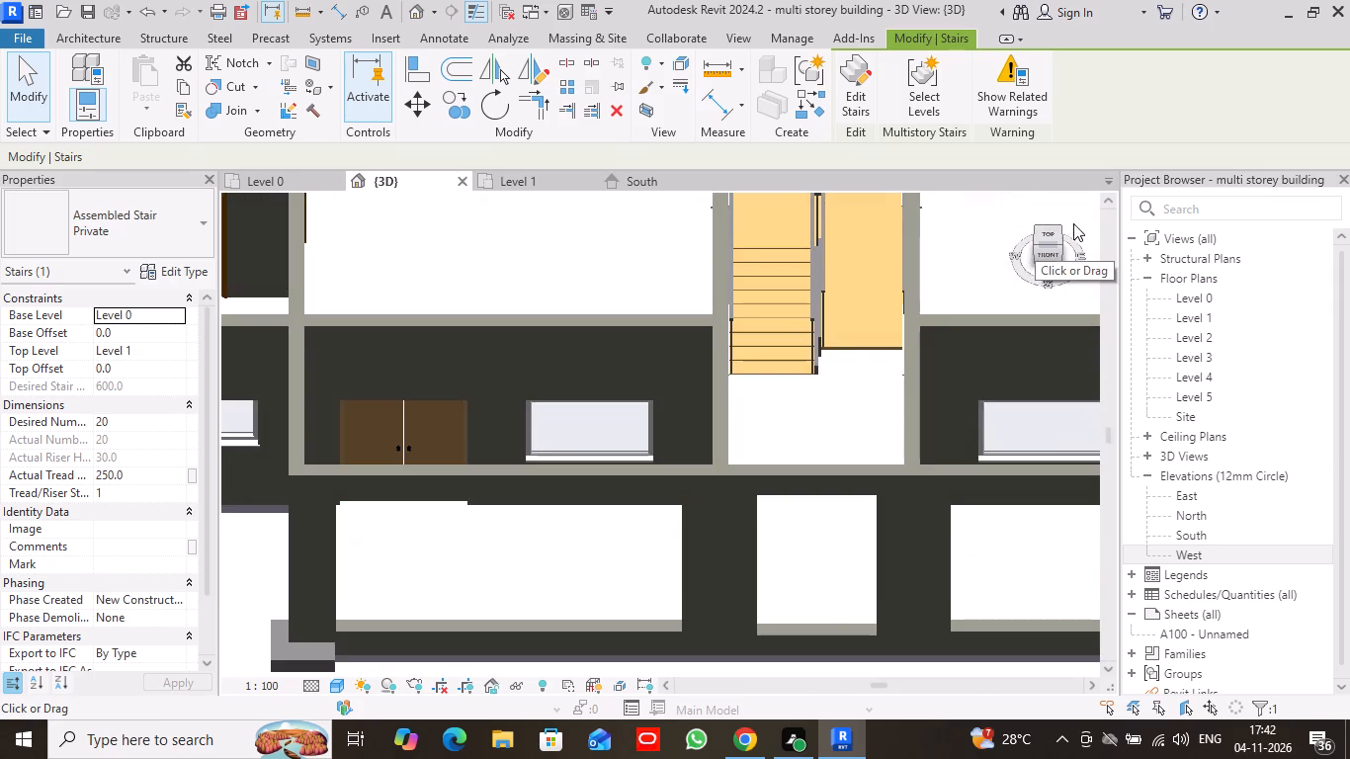
pyautogui.moveTo(1073, 223); pyautogui.dragTo(1031, 665)
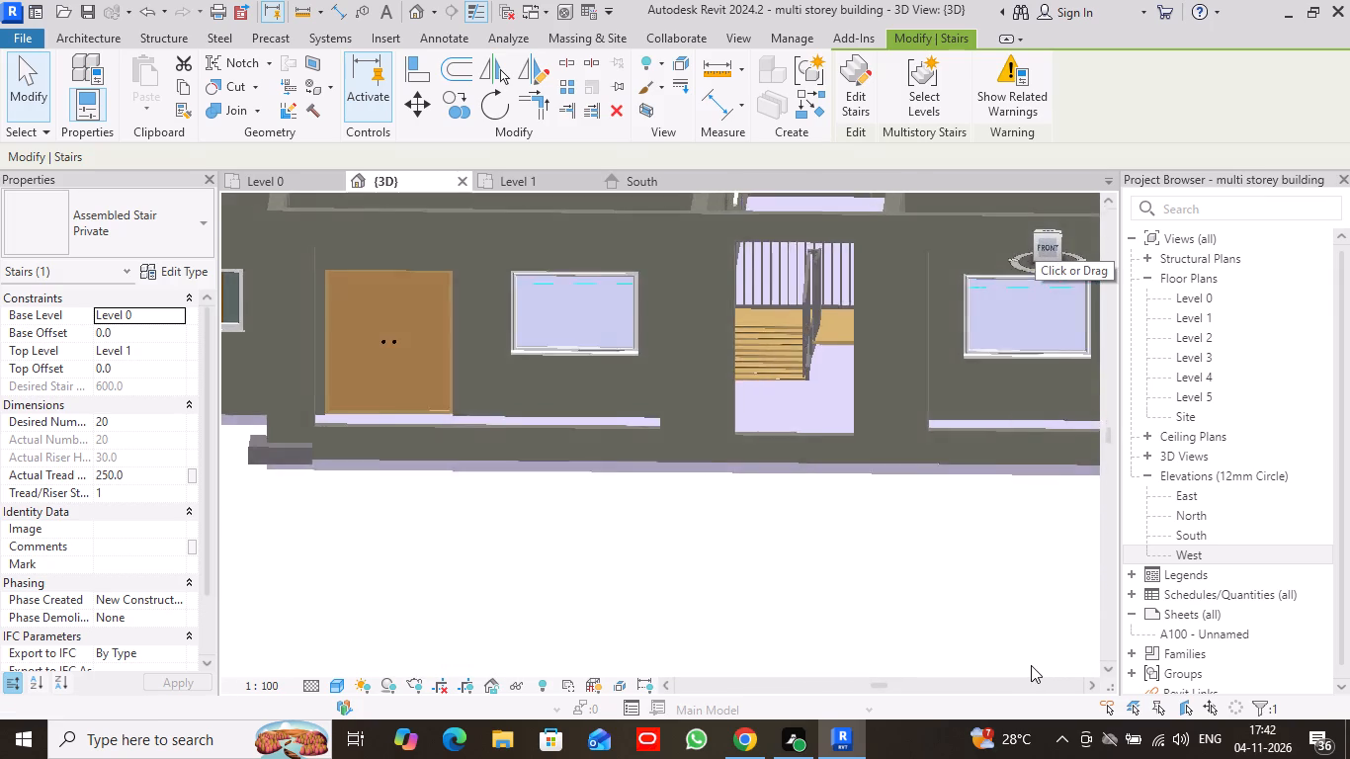
pyautogui.moveTo(1031, 665); pyautogui.dragTo(1022, 254)
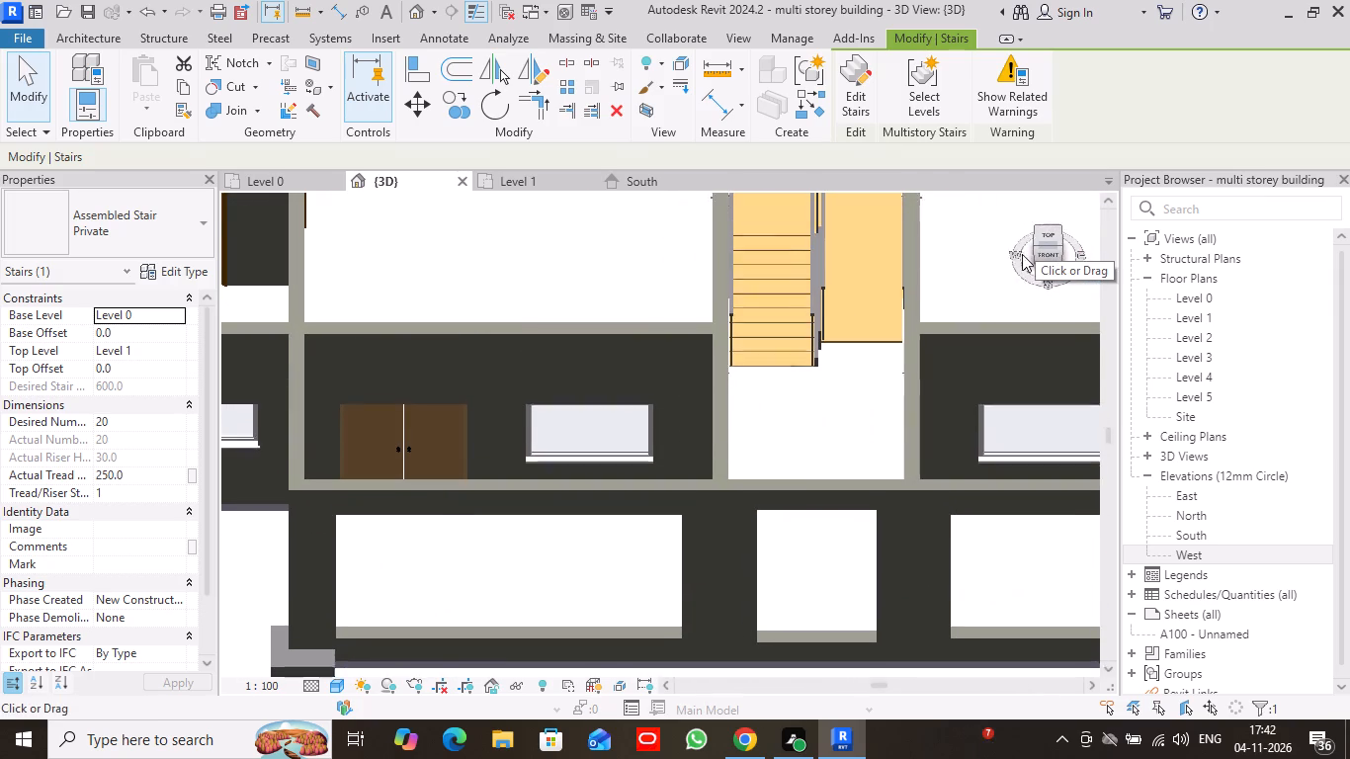
pyautogui.moveTo(1022, 254); pyautogui.dragTo(1008, 226)
pyautogui.click(829, 283)
pyautogui.rightClick(829, 283)
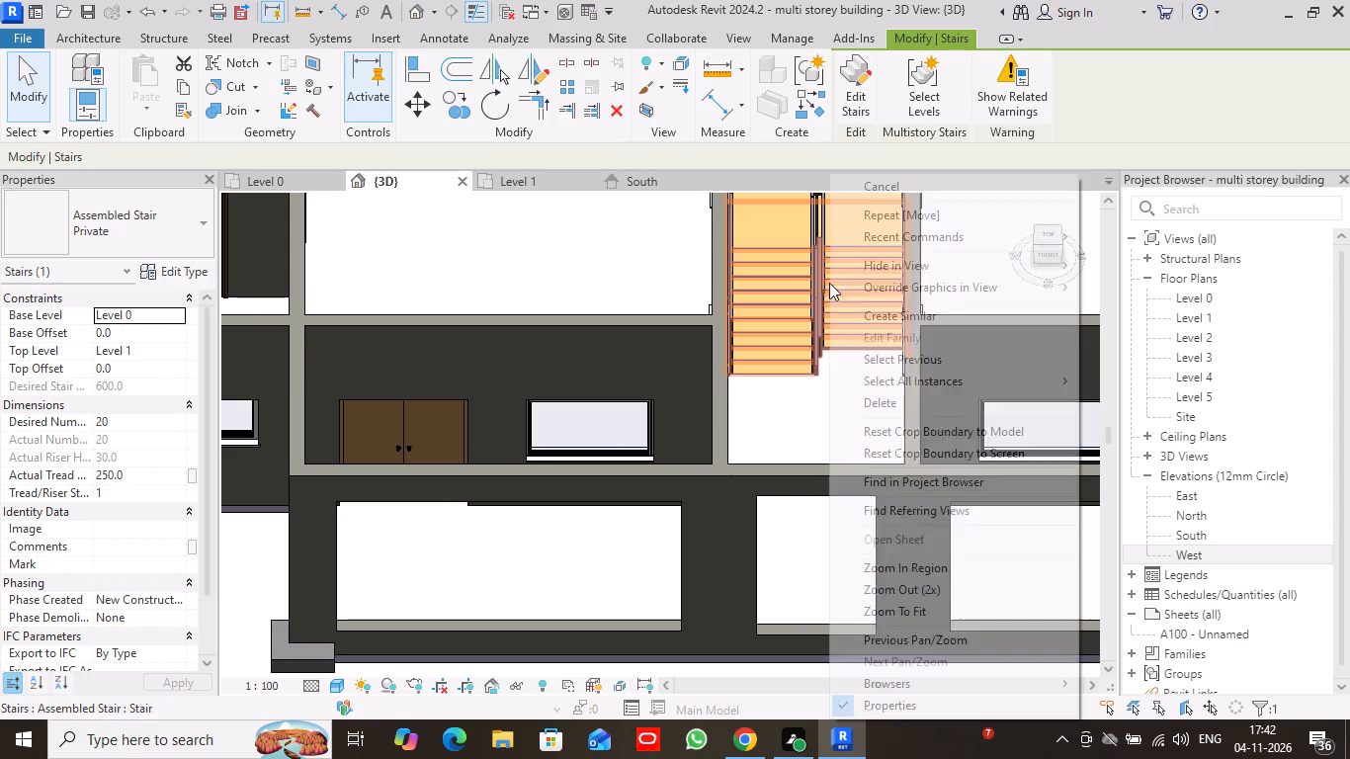
pyautogui.click(896, 408)
# Start a new Private assembled stair from Level 0 to Level 1 in the 3D view, reviewing its type properties.
pyautogui.scroll(-4, 769, 472)
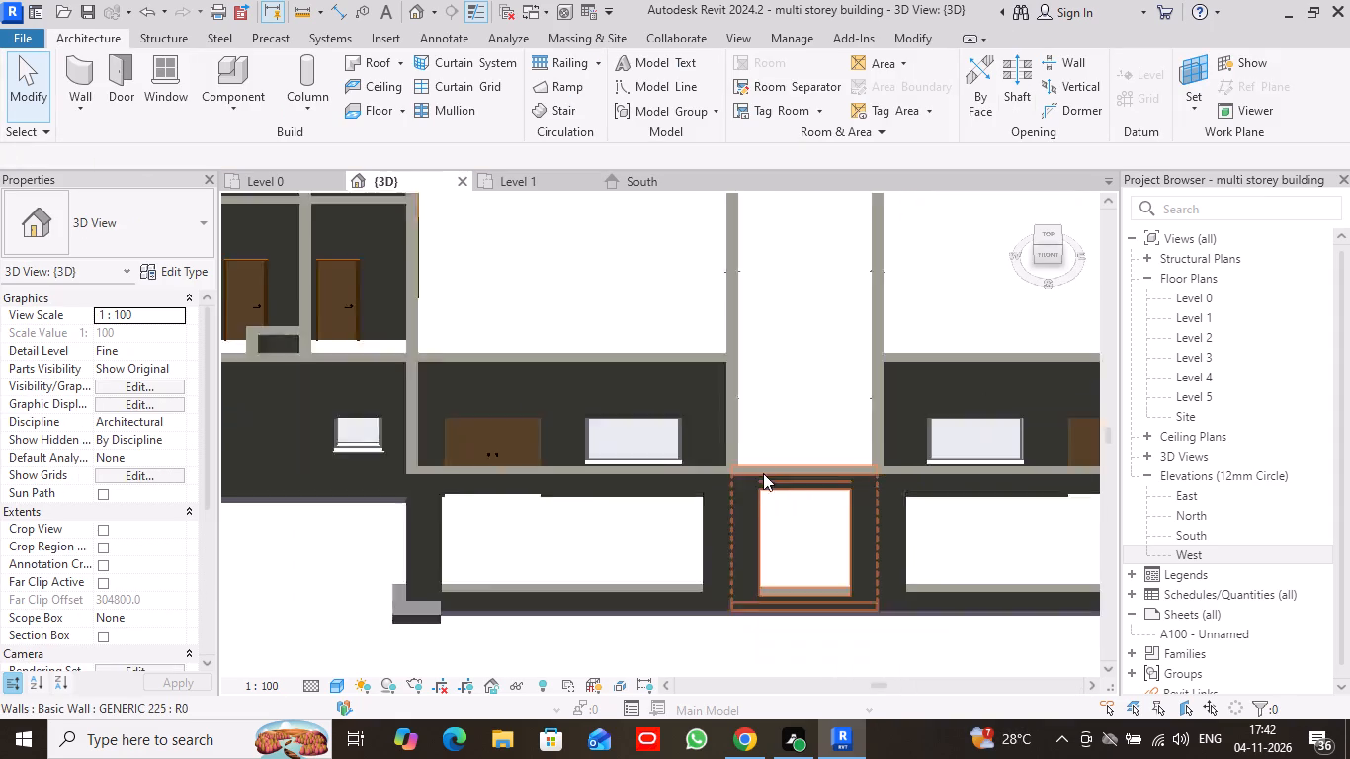
pyautogui.moveTo(804, 606); pyautogui.dragTo(724, 207, button='middle')
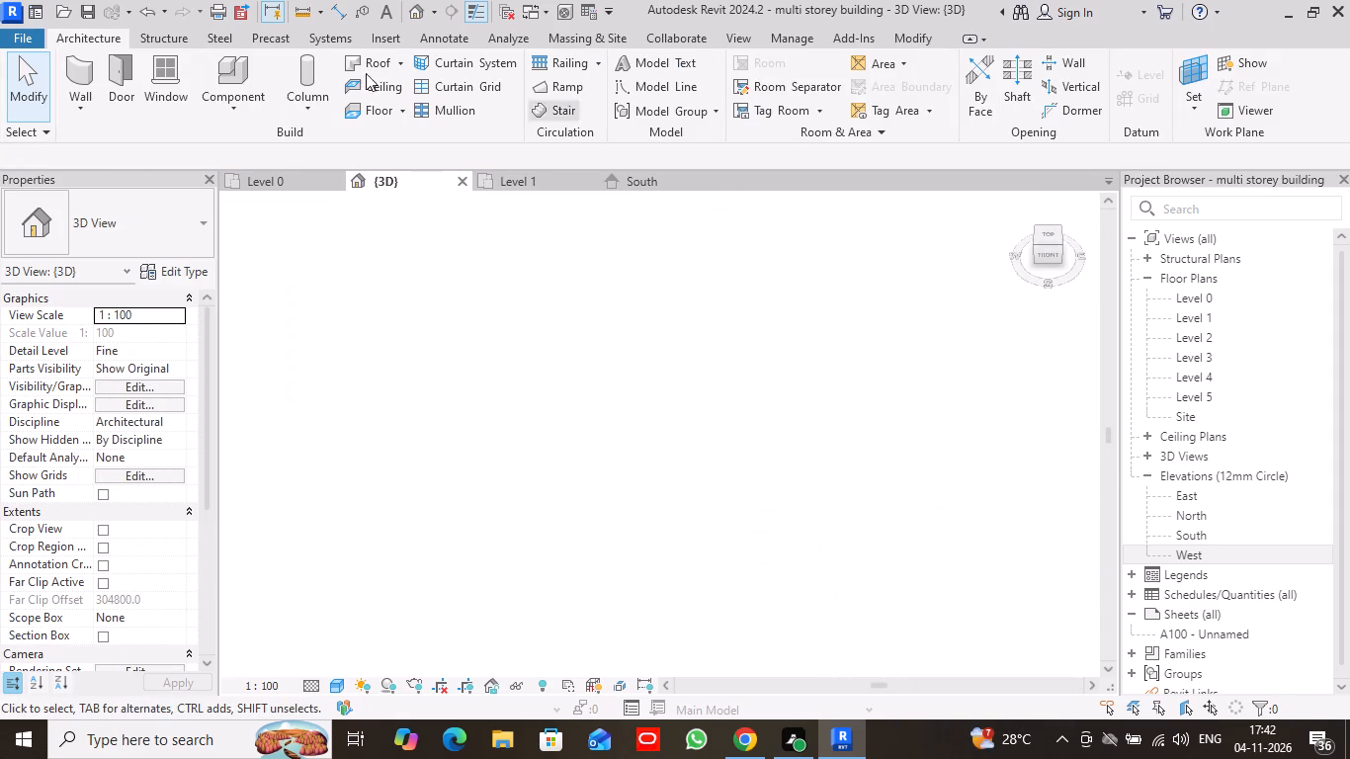
pyautogui.click(575, 110)
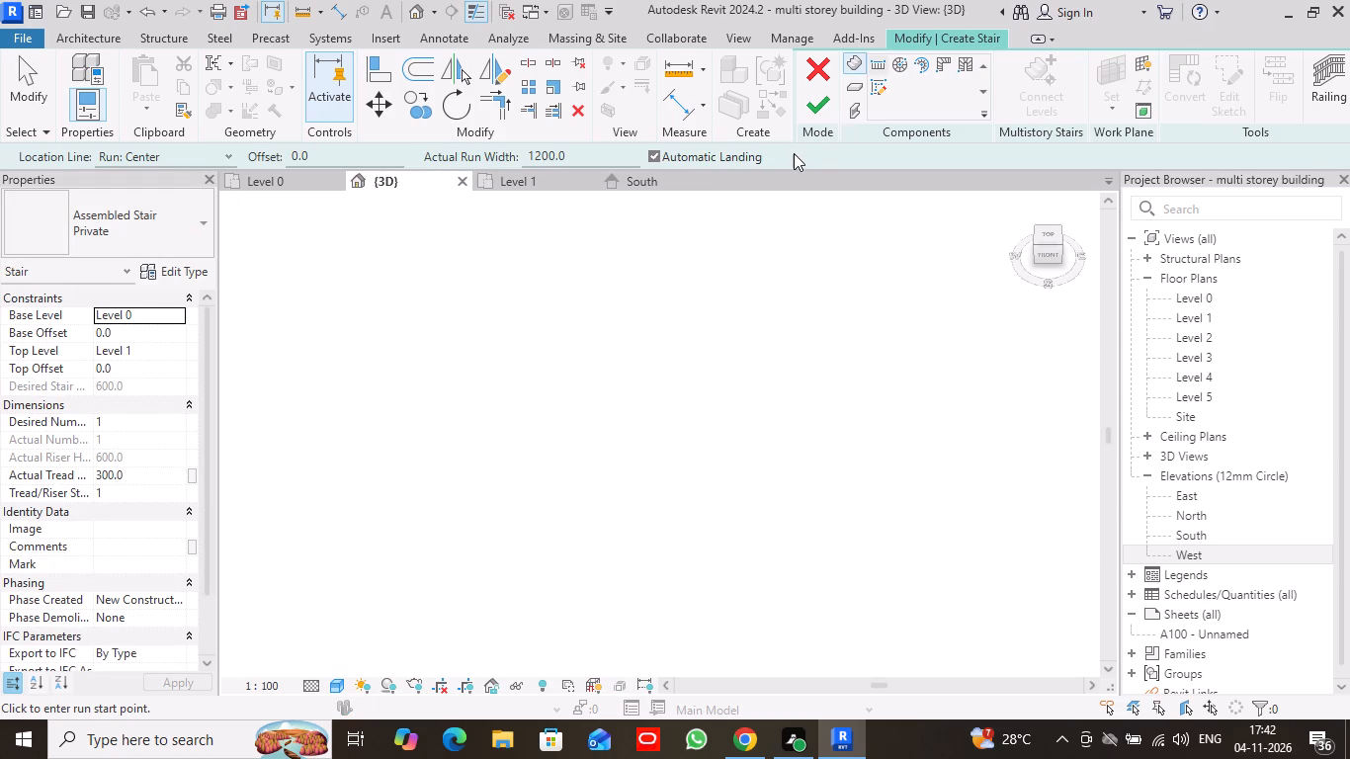
pyautogui.click(177, 267)
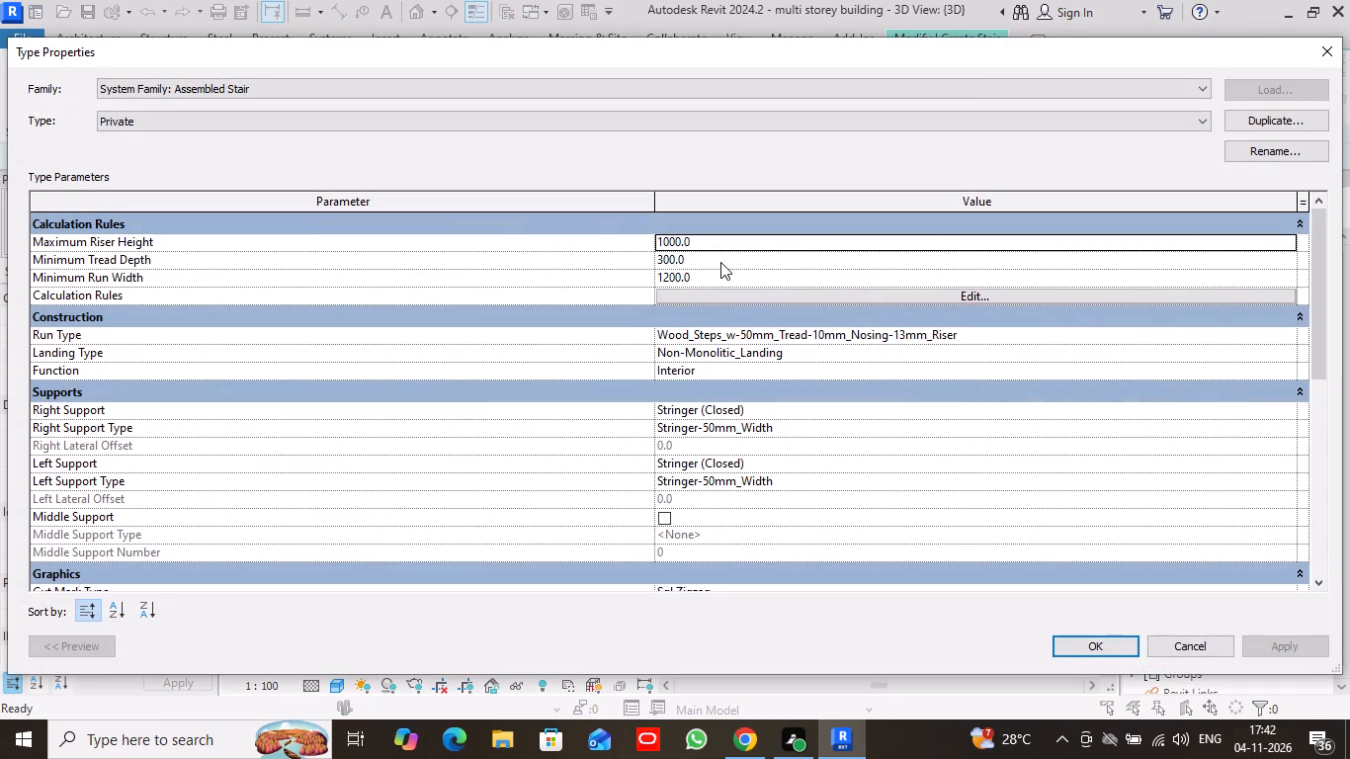
pyautogui.click(1100, 643)
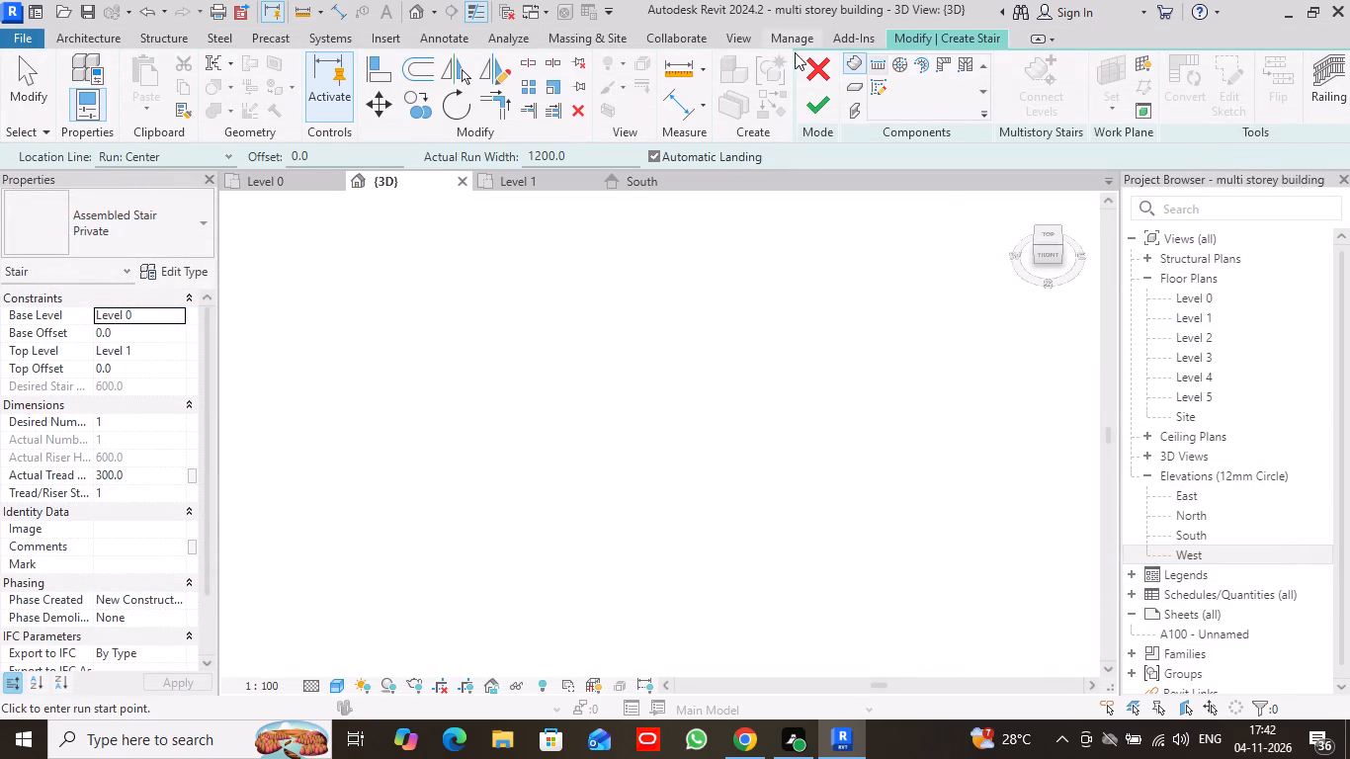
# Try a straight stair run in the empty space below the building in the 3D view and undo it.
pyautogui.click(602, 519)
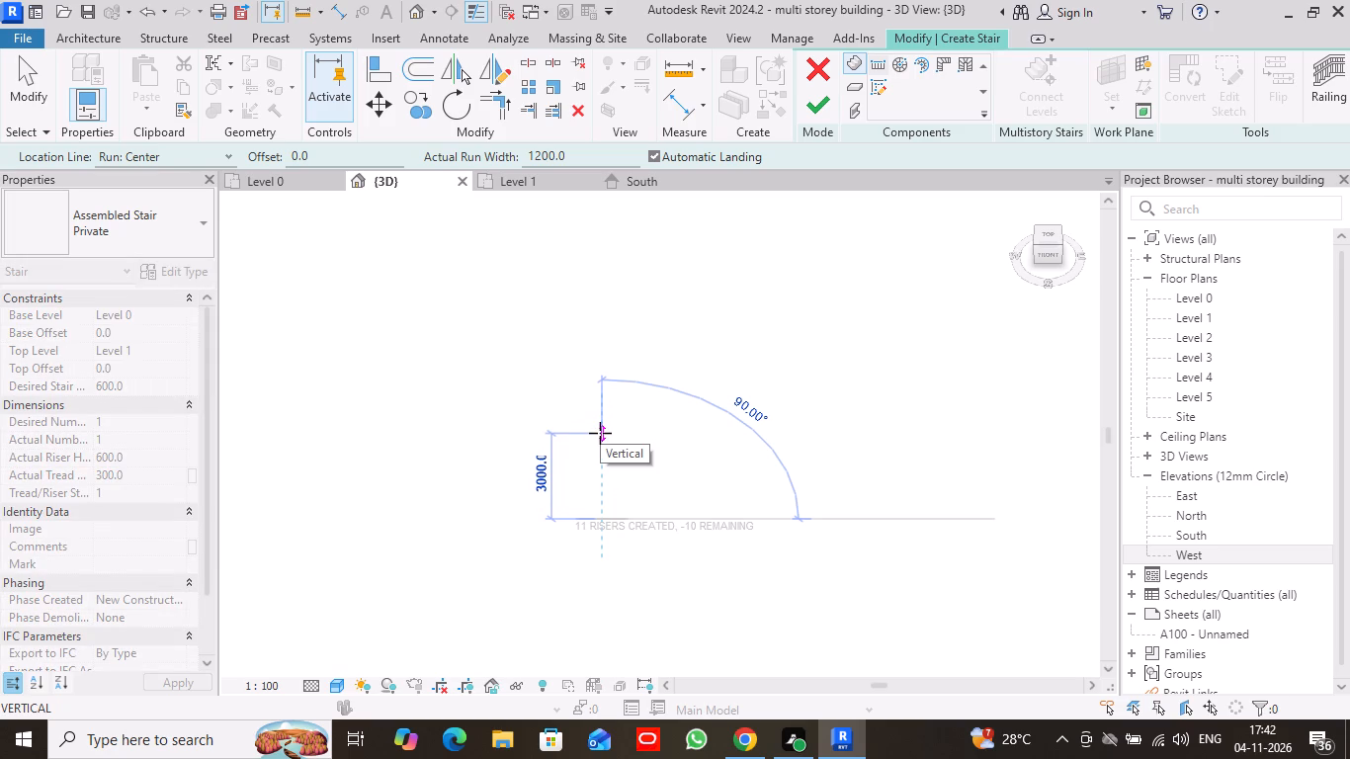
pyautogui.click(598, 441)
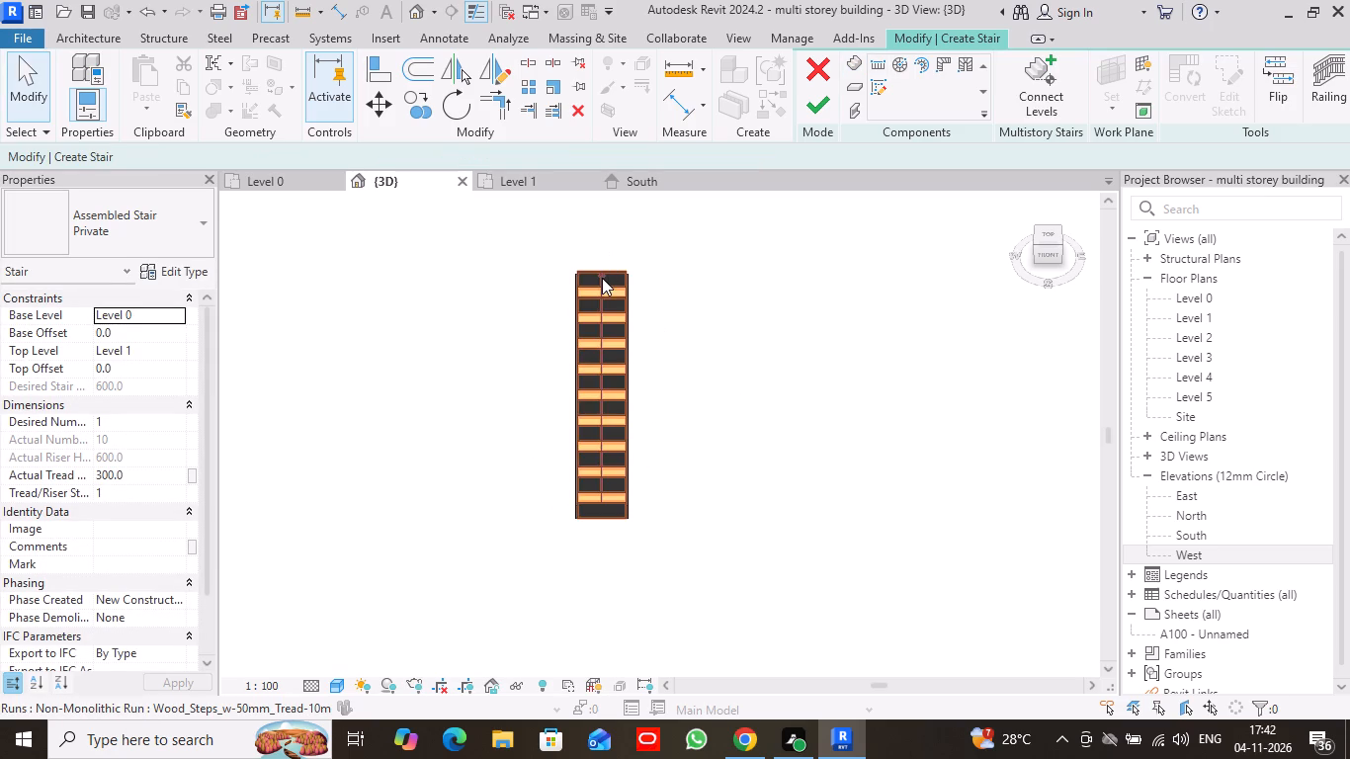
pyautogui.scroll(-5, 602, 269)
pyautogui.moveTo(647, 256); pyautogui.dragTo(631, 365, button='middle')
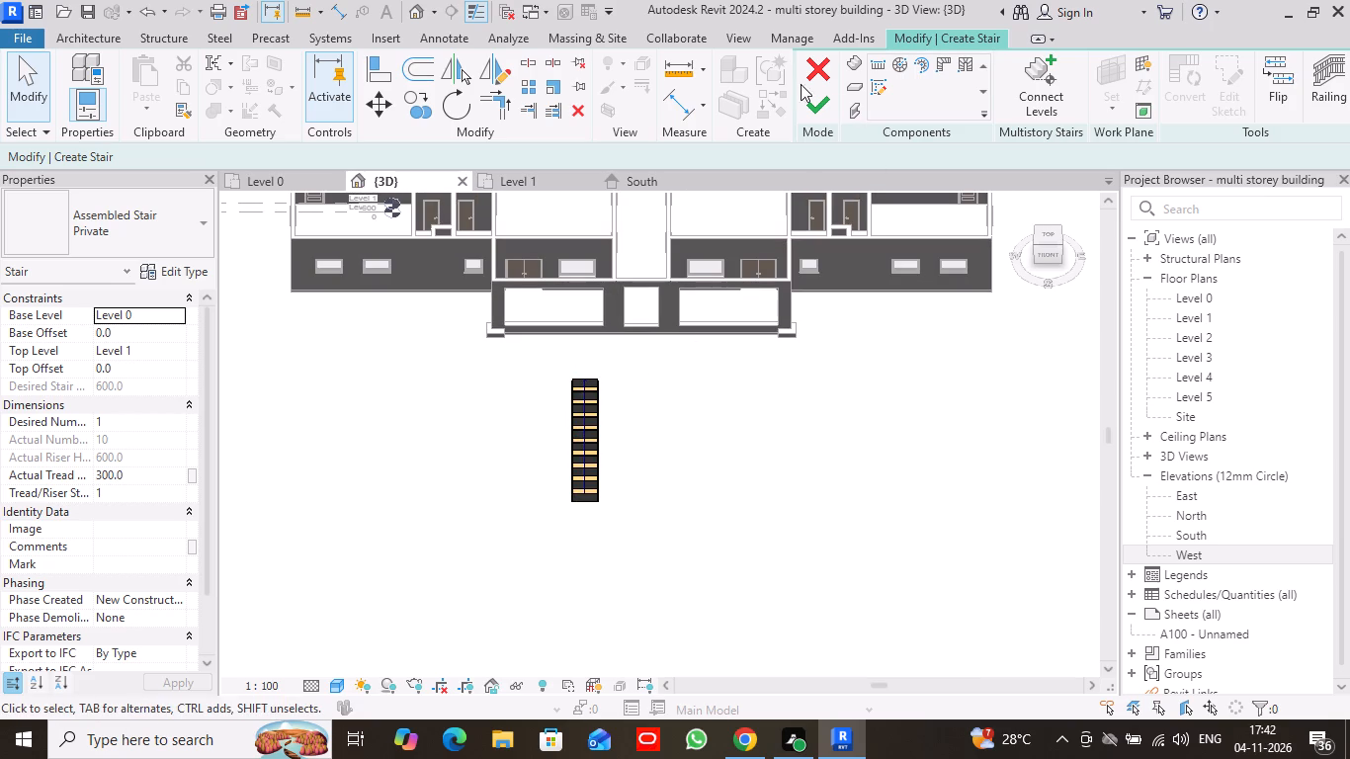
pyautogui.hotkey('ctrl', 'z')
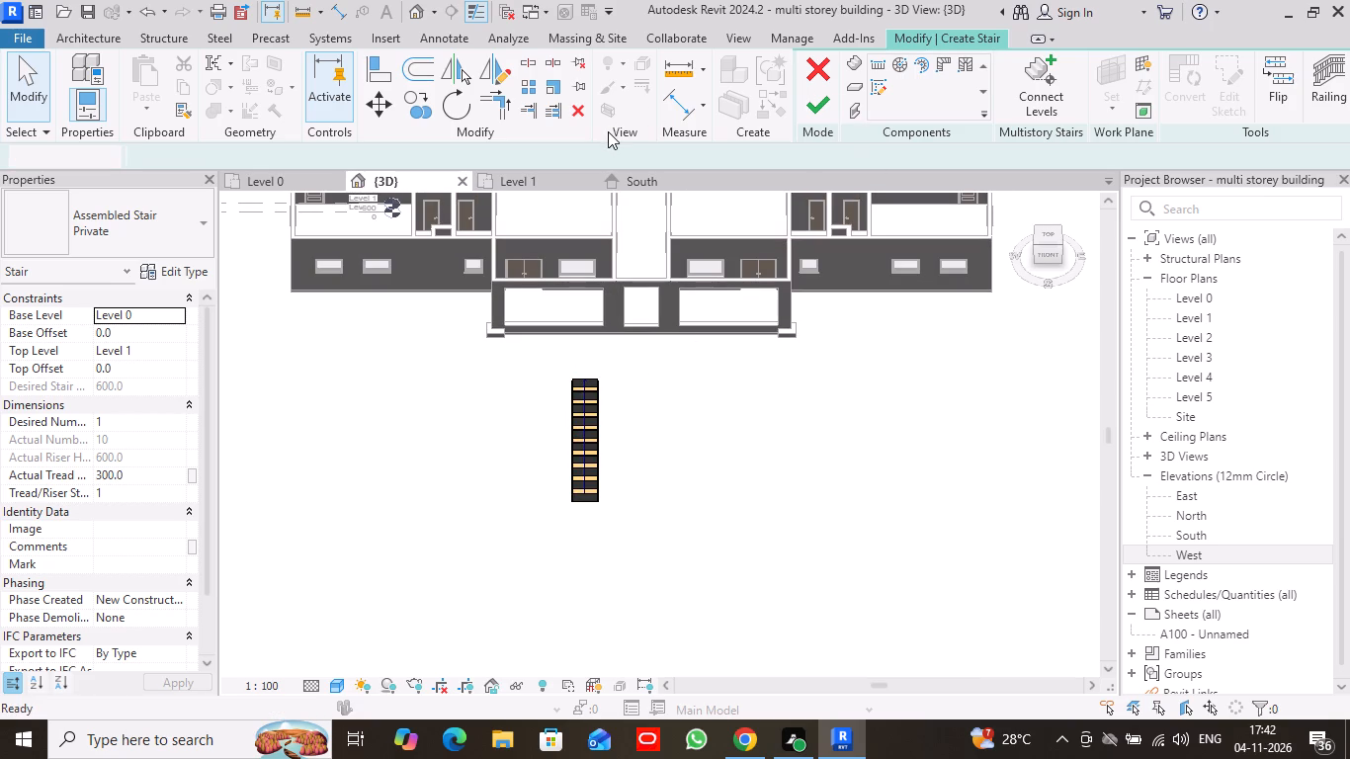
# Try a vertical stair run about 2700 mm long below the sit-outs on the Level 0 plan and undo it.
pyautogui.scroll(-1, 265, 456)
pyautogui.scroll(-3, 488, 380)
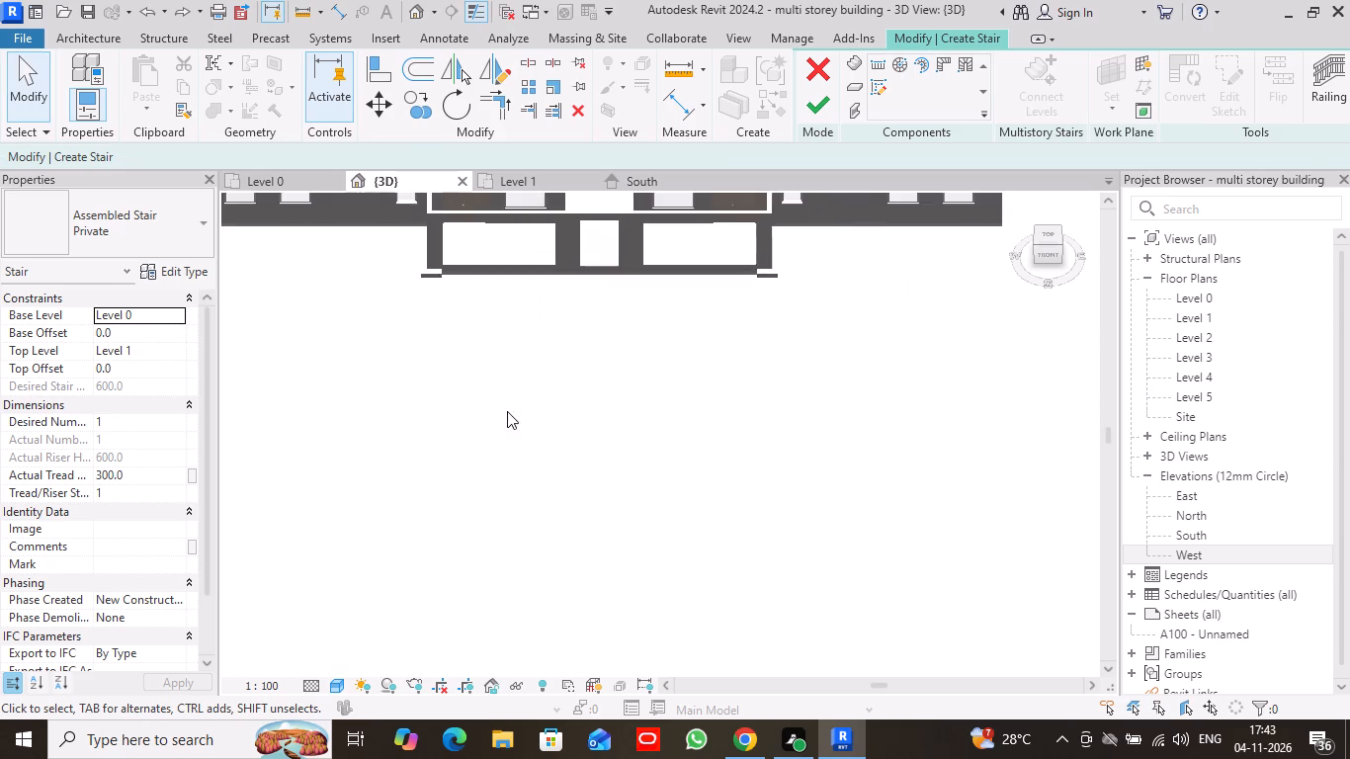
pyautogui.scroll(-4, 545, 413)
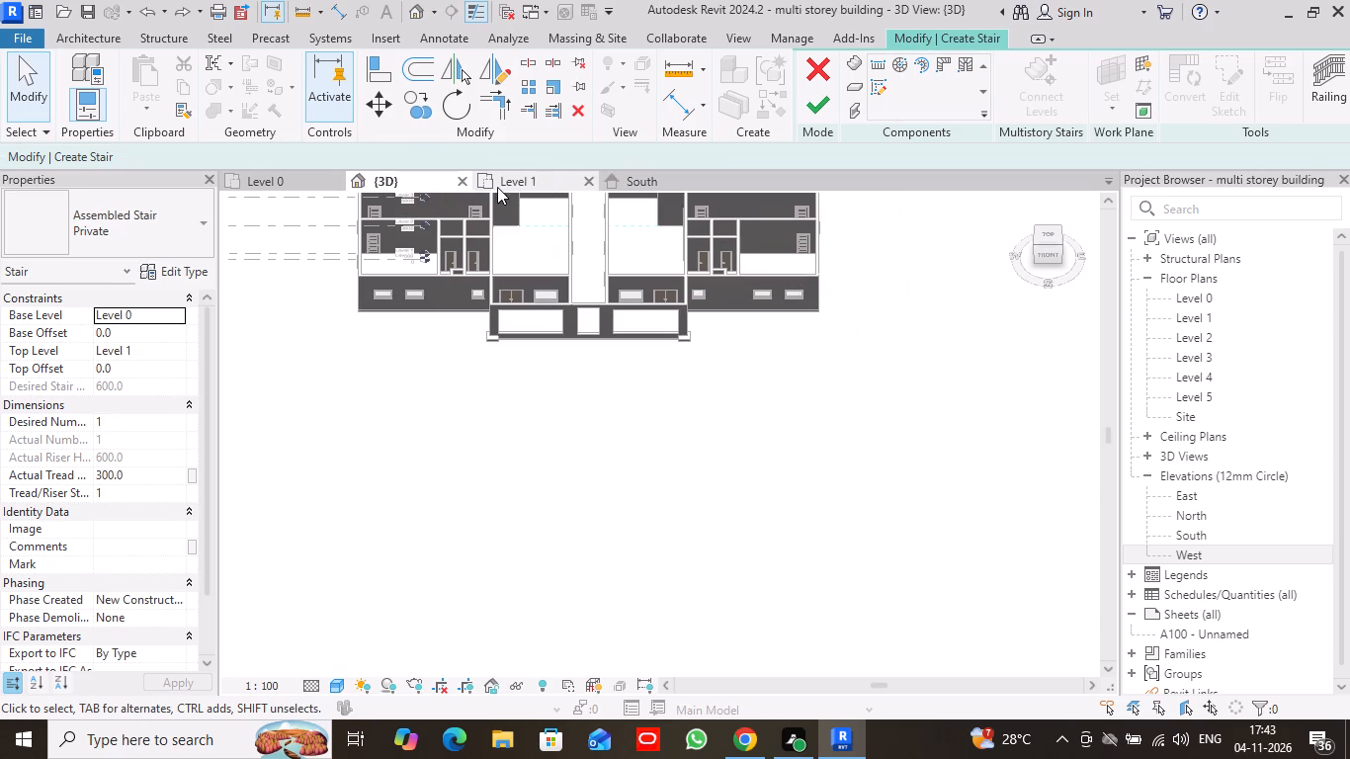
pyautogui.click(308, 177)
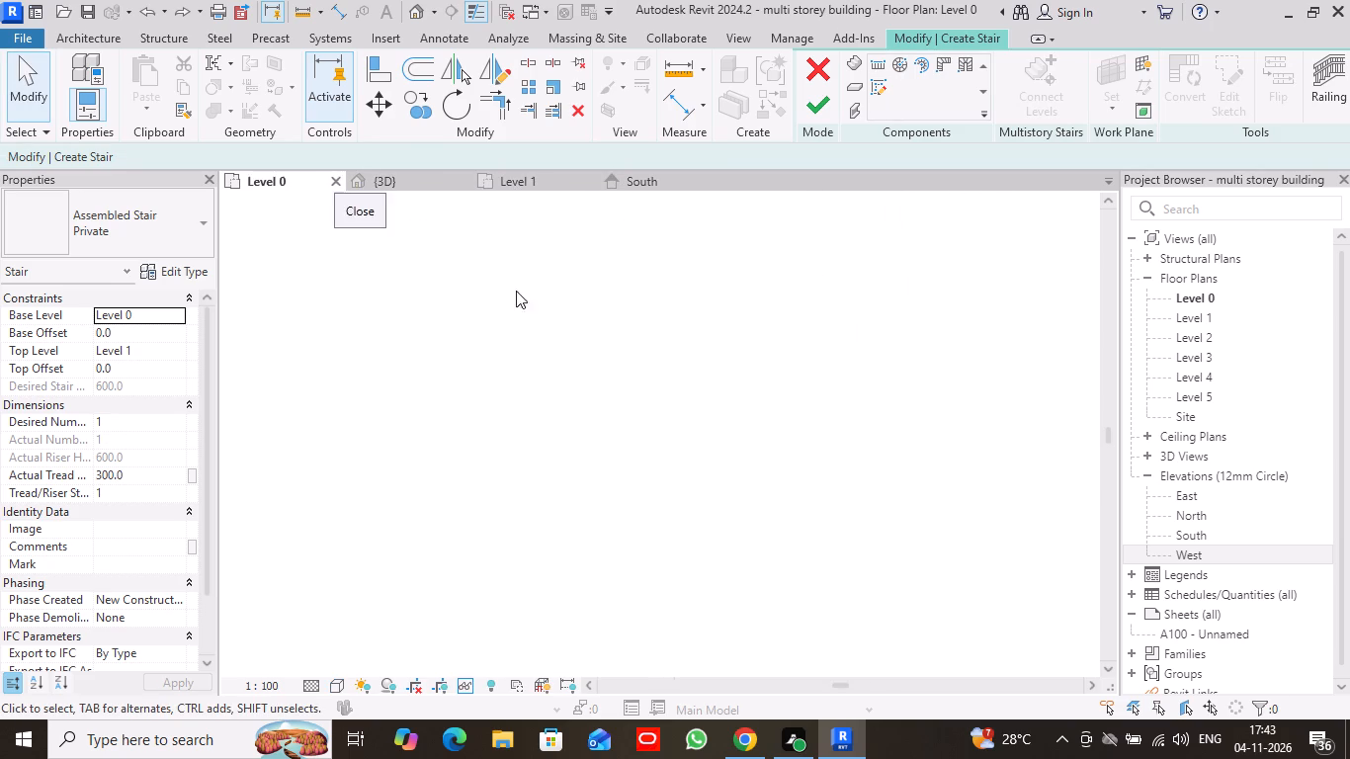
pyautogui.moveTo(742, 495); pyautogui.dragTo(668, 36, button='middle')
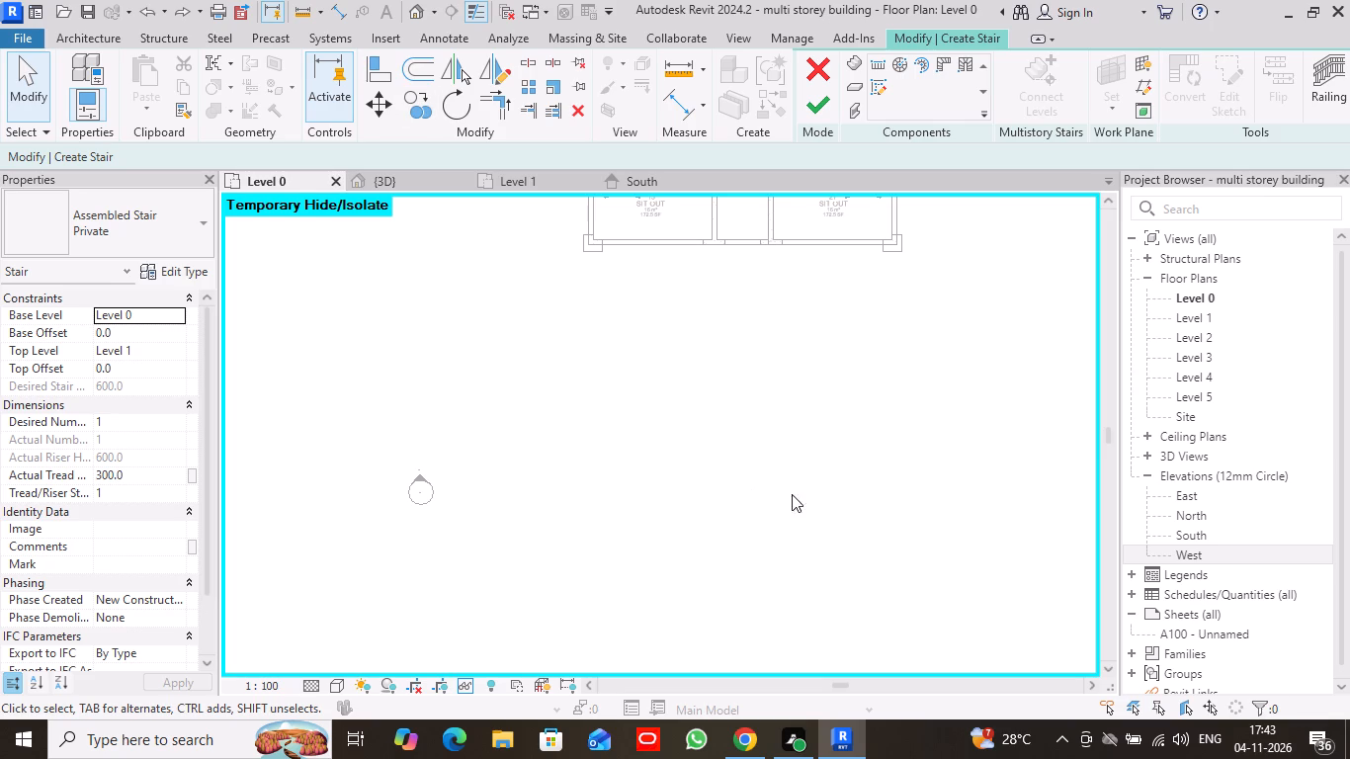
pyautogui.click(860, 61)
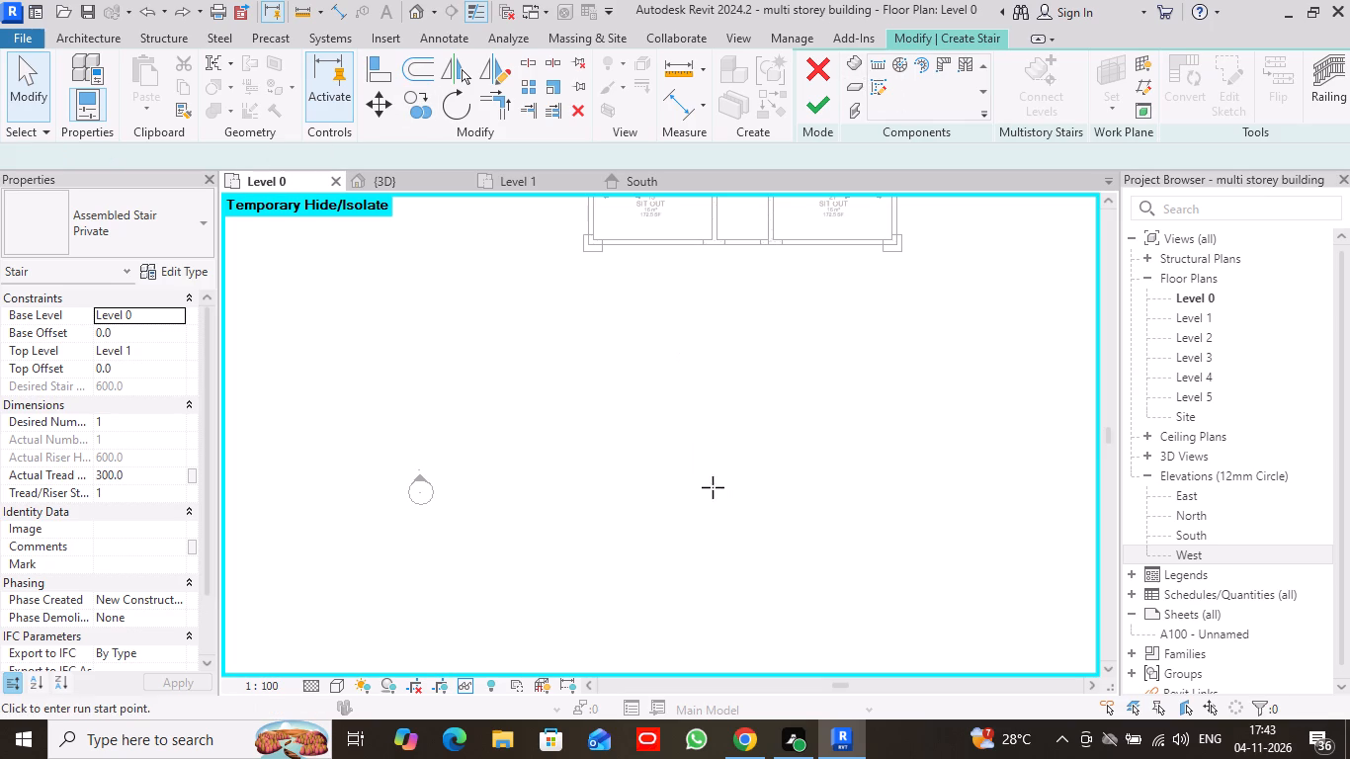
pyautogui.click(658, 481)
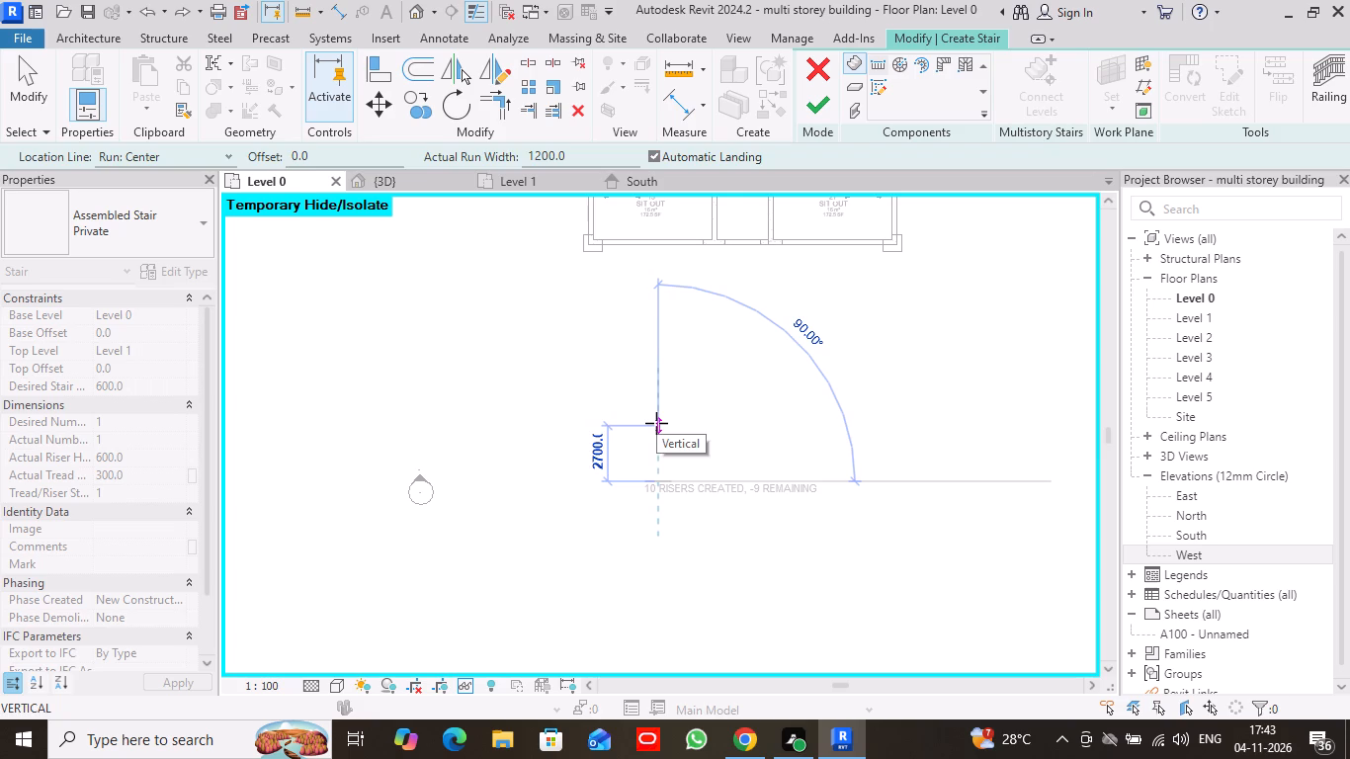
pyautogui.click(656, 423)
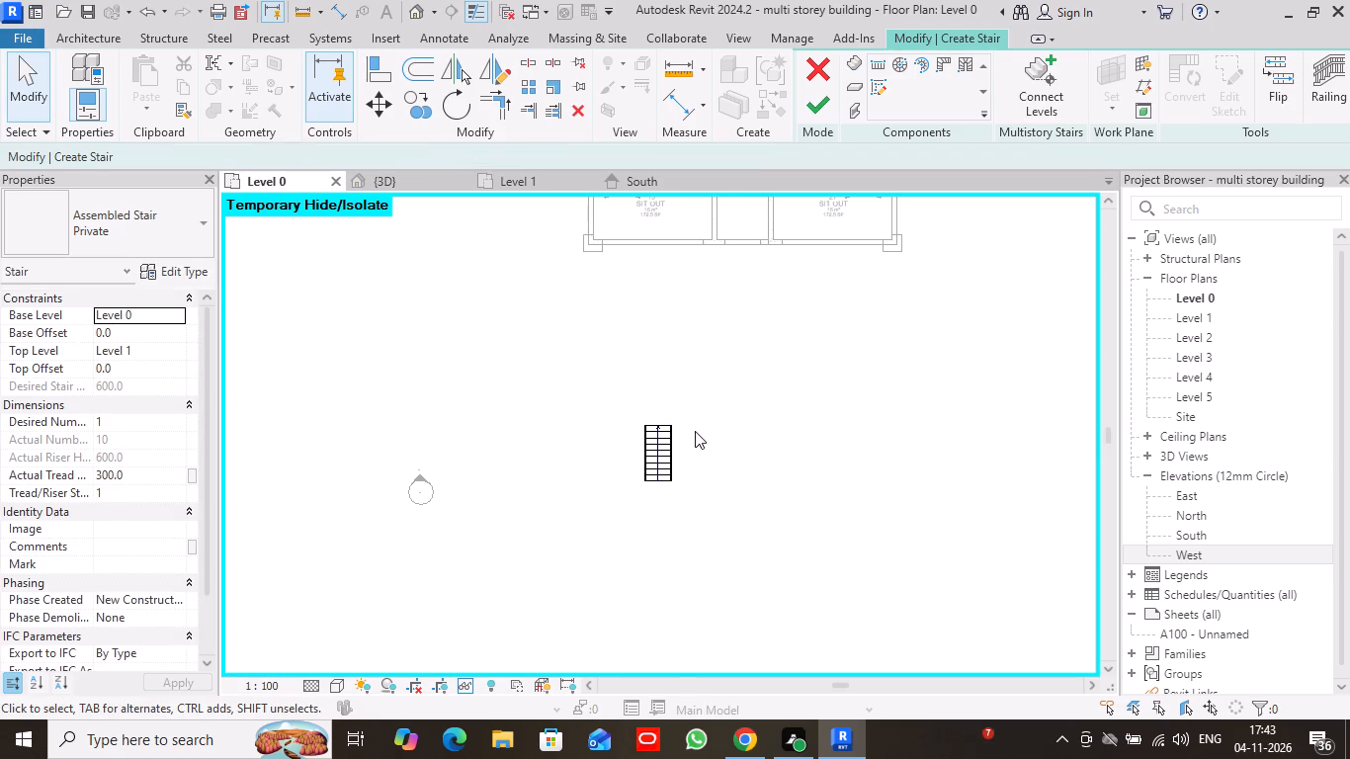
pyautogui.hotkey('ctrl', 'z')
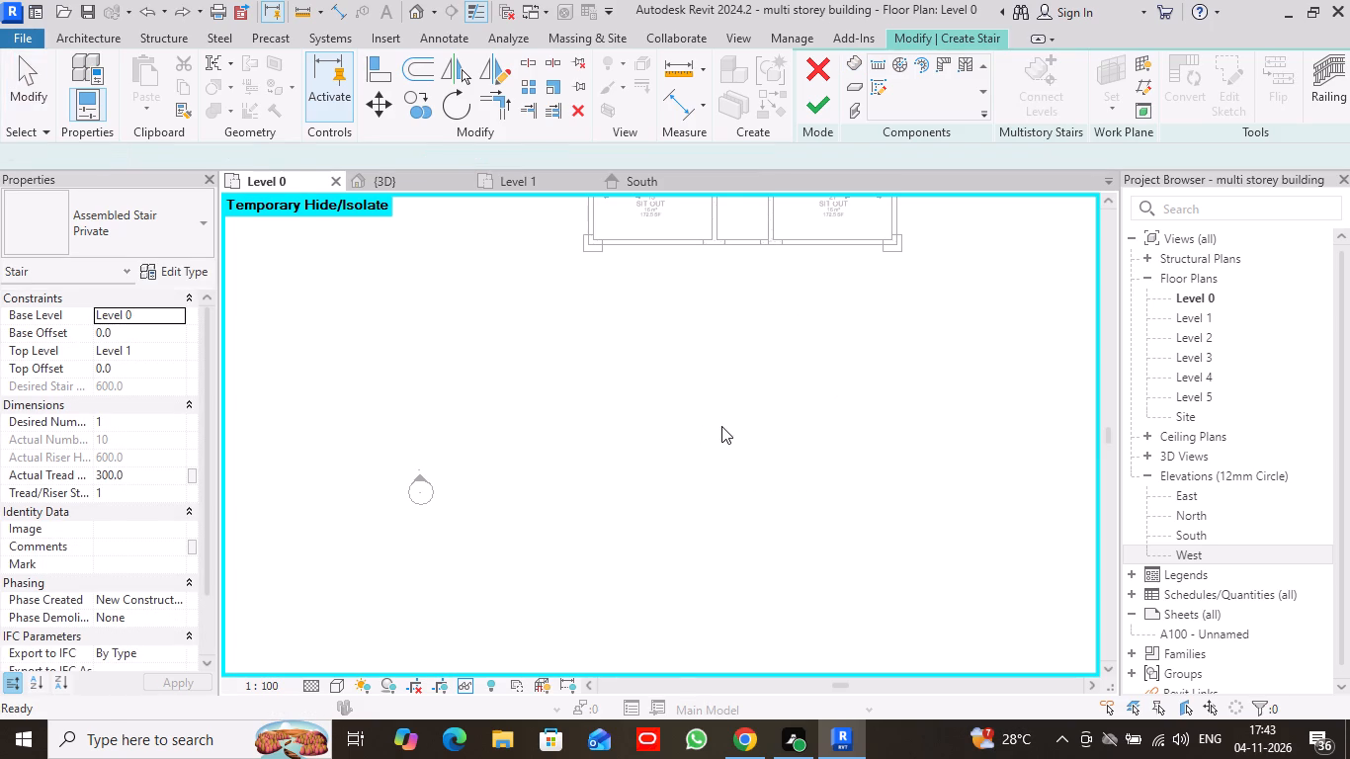
# Set the new stair's desired number of risers to 20.
pyautogui.click(162, 421)
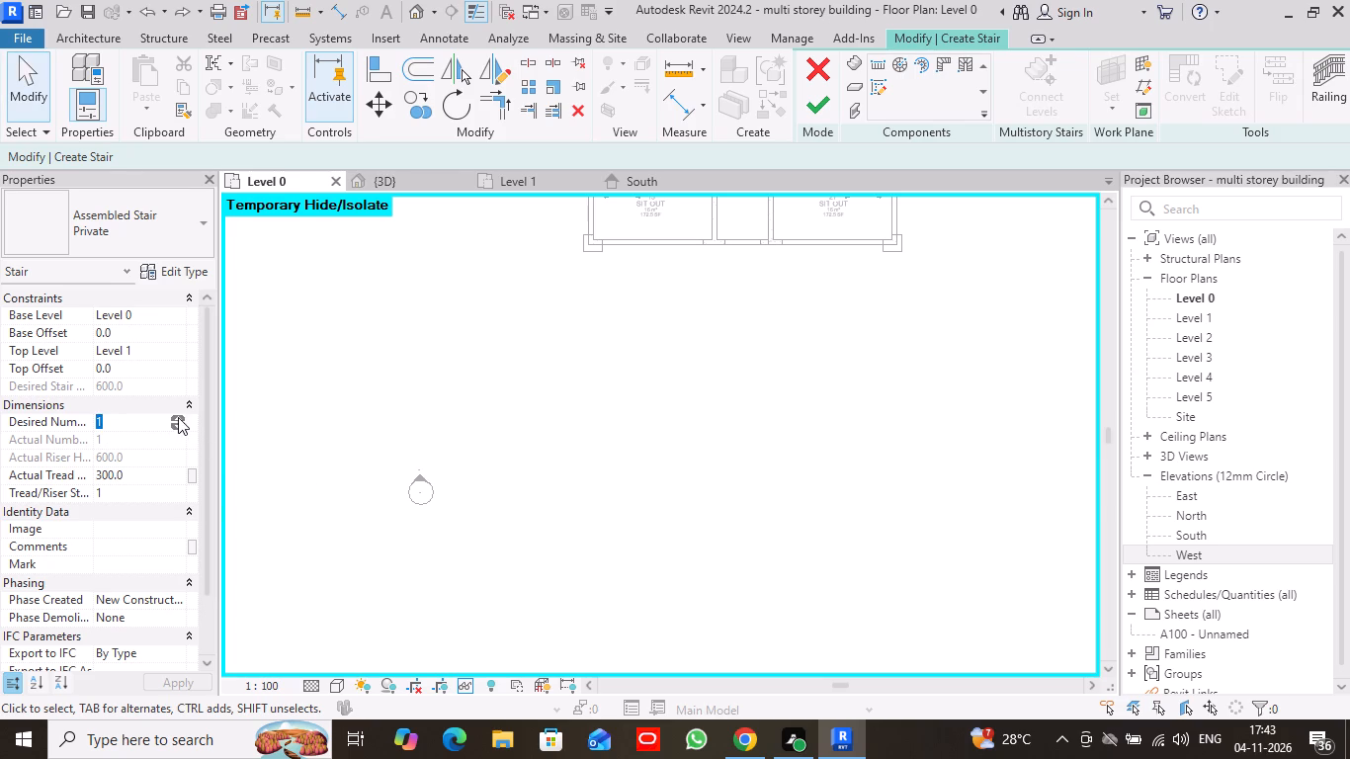
pyautogui.tripleClick(178, 417)
pyautogui.tripleClick(178, 417)
pyautogui.doubleClick(179, 416)
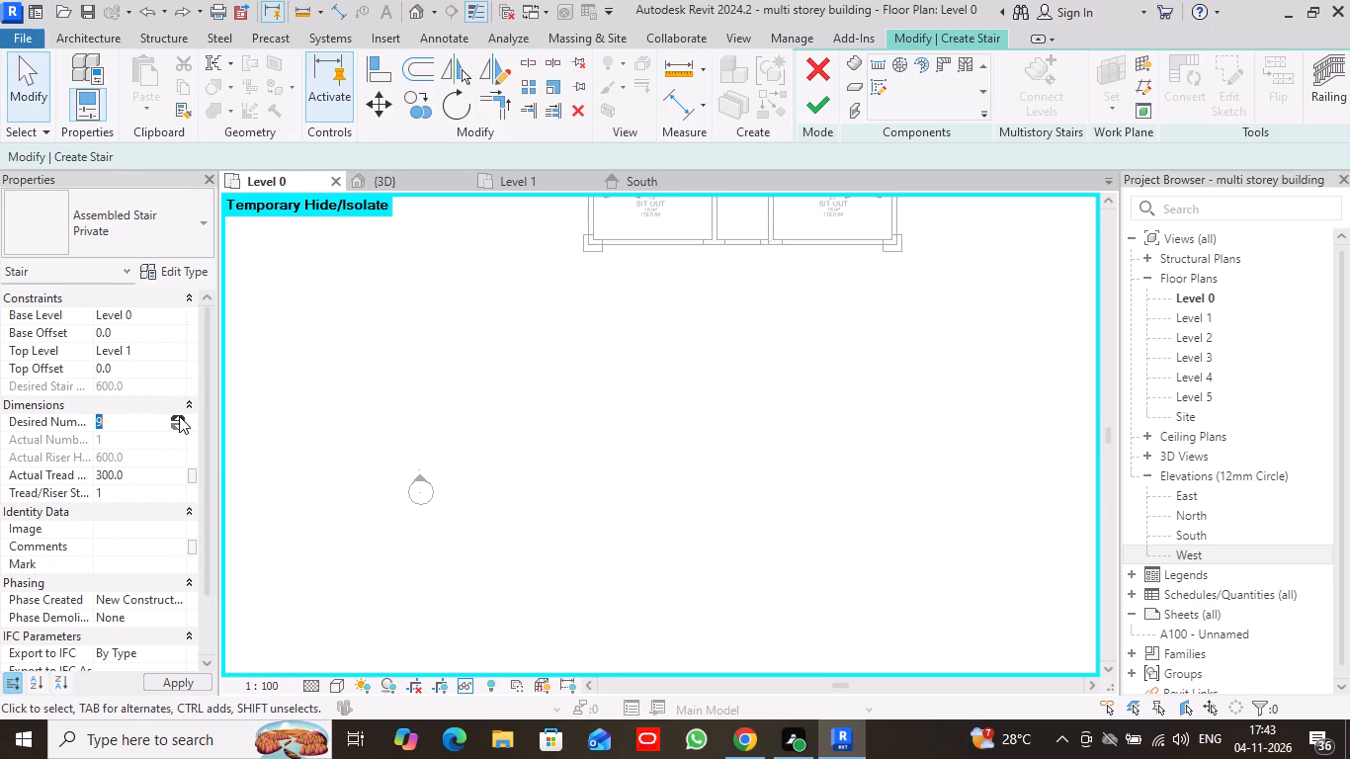
pyautogui.tripleClick(179, 416)
pyautogui.tripleClick(179, 416)
pyautogui.tripleClick(179, 416)
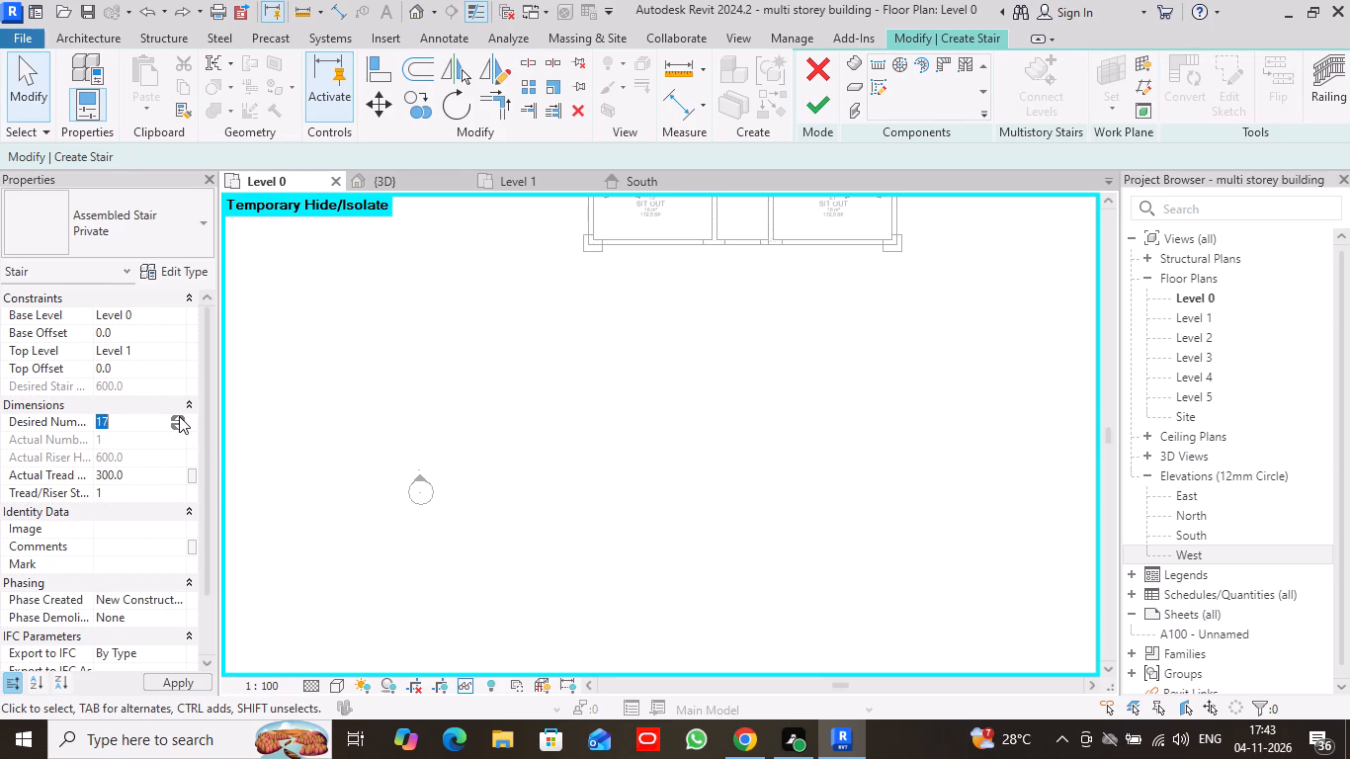
pyautogui.click(179, 416)
pyautogui.click(179, 416)
pyautogui.click(177, 683)
# On the Level 0 plan, draw a U-shaped stair below the sit-outs with two parallel 2700 mm runs of 10 risers and automatic landing.
pyautogui.click(856, 67)
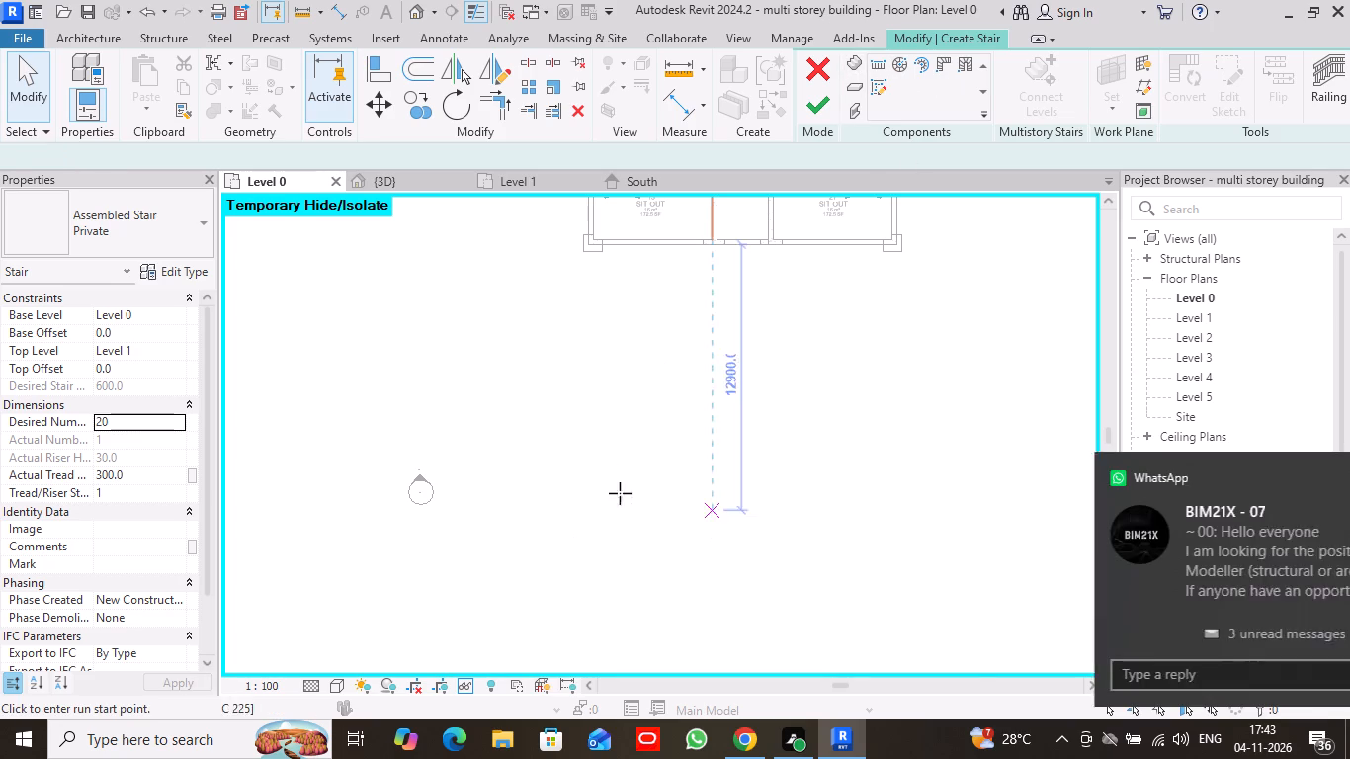
pyautogui.click(616, 500)
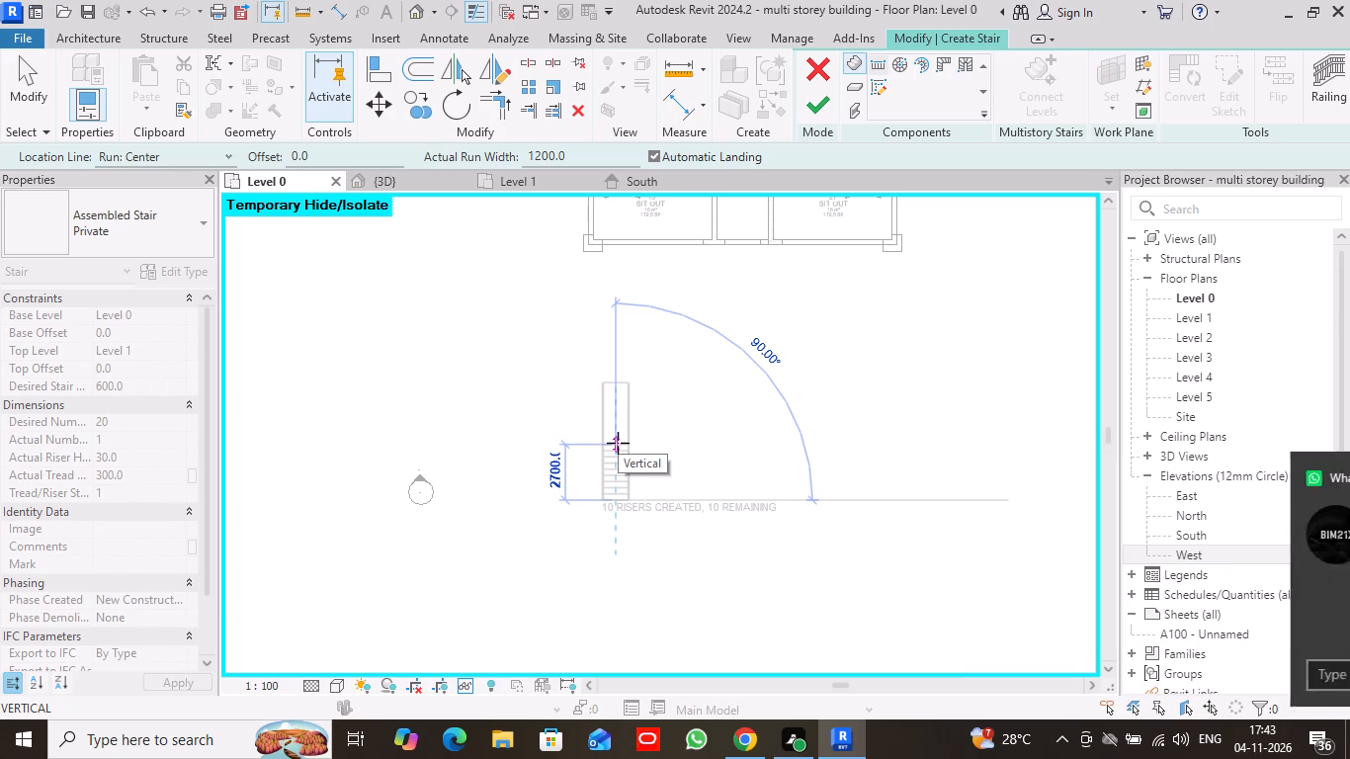
pyautogui.click(618, 443)
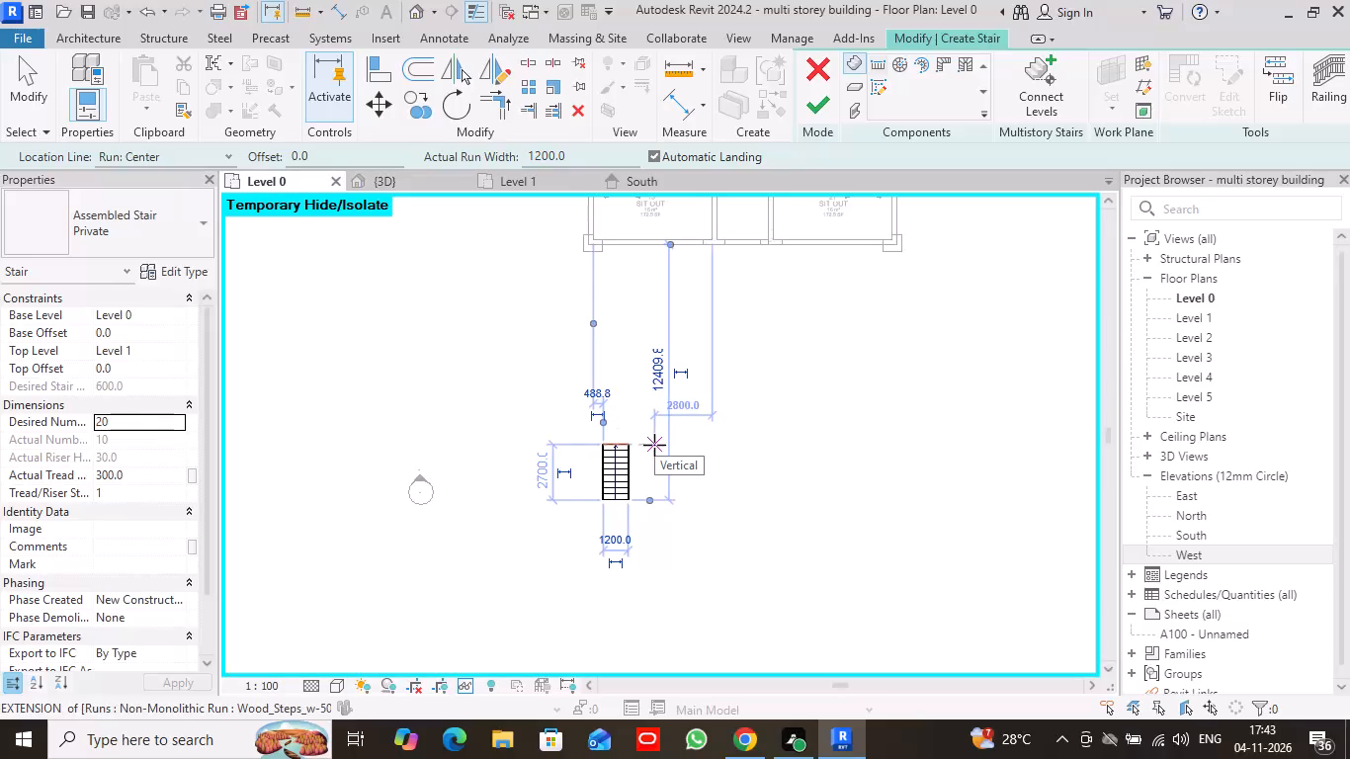
pyautogui.click(654, 445)
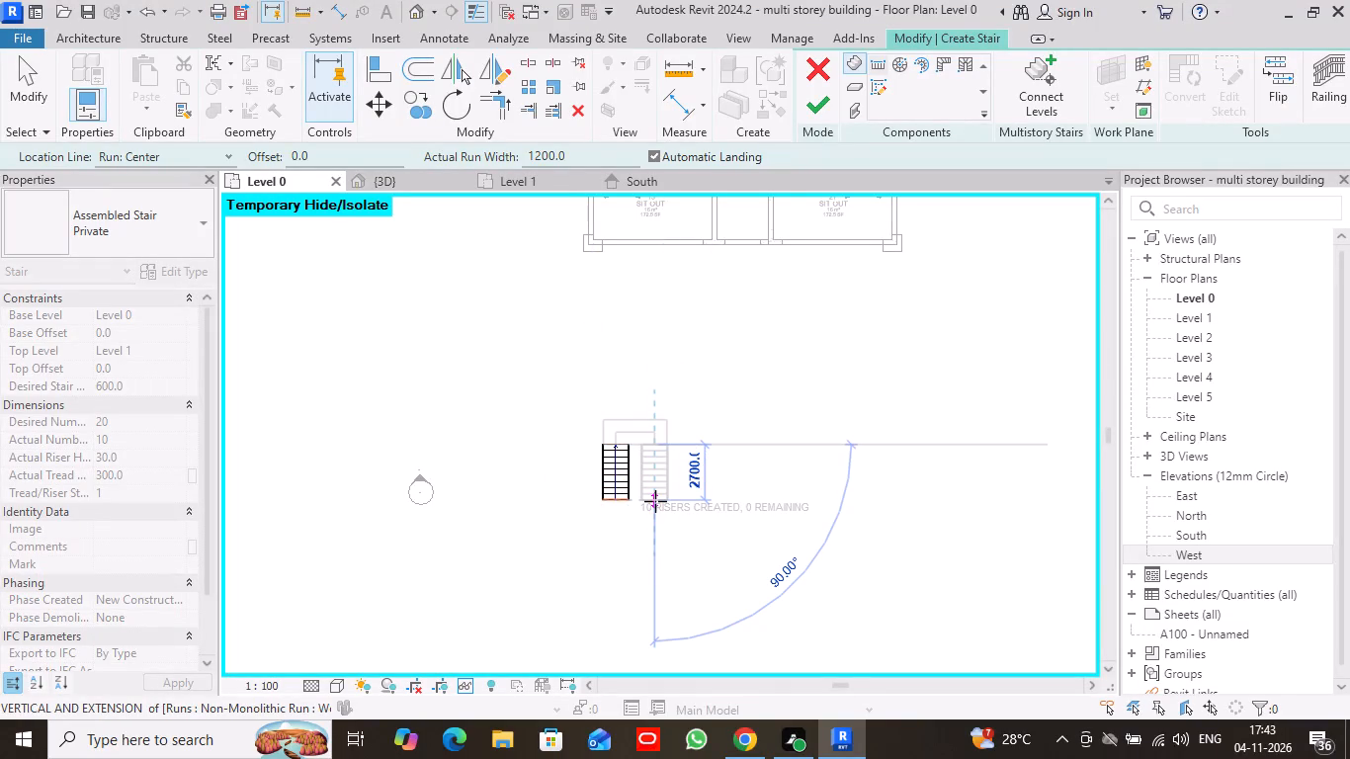
pyautogui.click(655, 501)
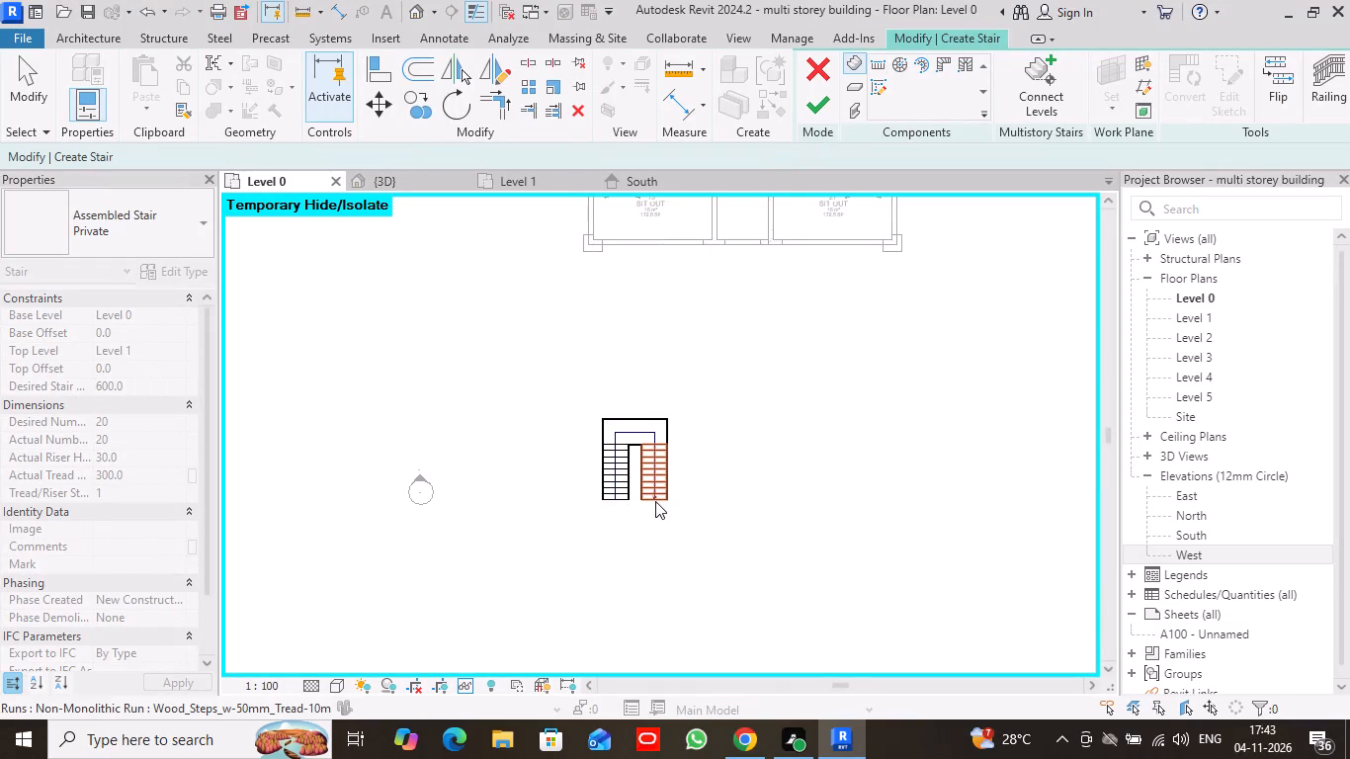
# Align the second run's inner stringer edge with the first run's inner stringer edge to close the gap, and finish the stair.
pyautogui.scroll(4, 706, 495)
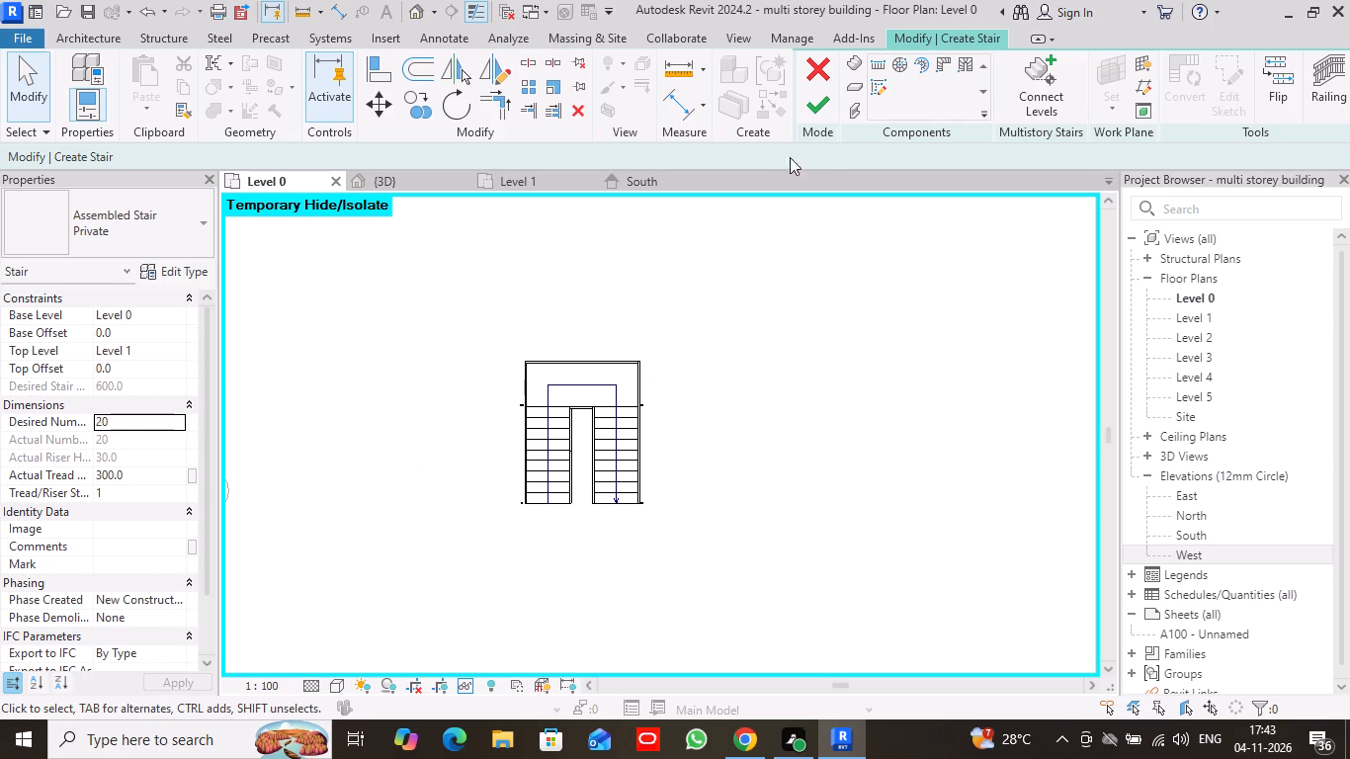
pyautogui.click(375, 79)
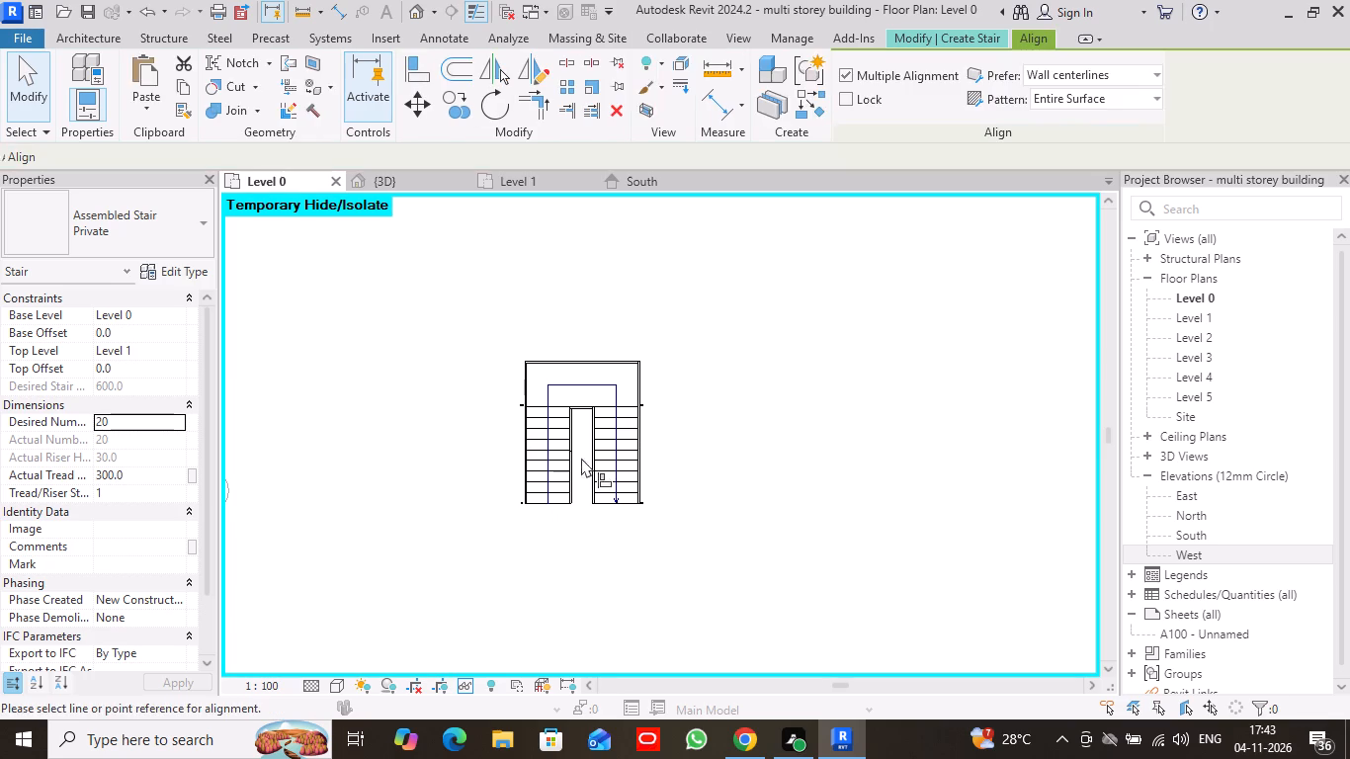
pyautogui.scroll(11, 570, 450)
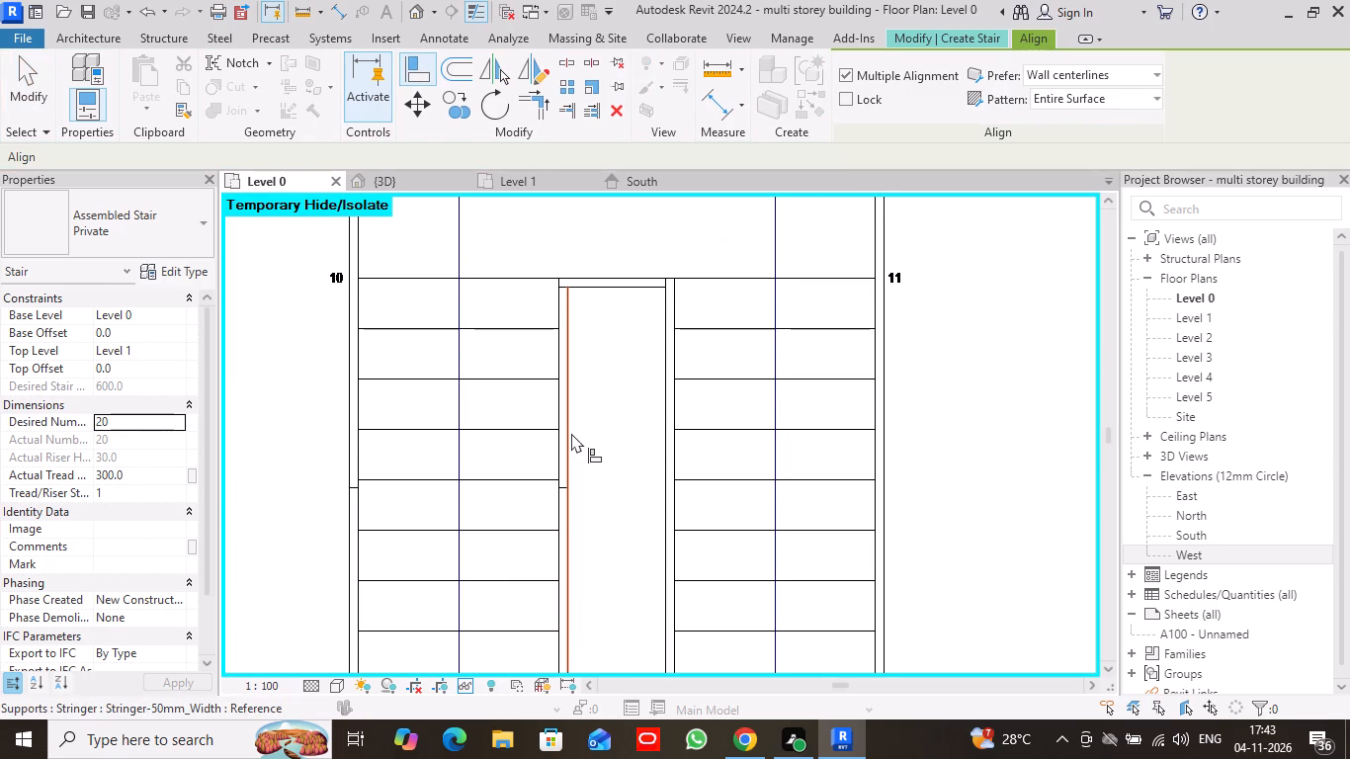
pyautogui.click(574, 437)
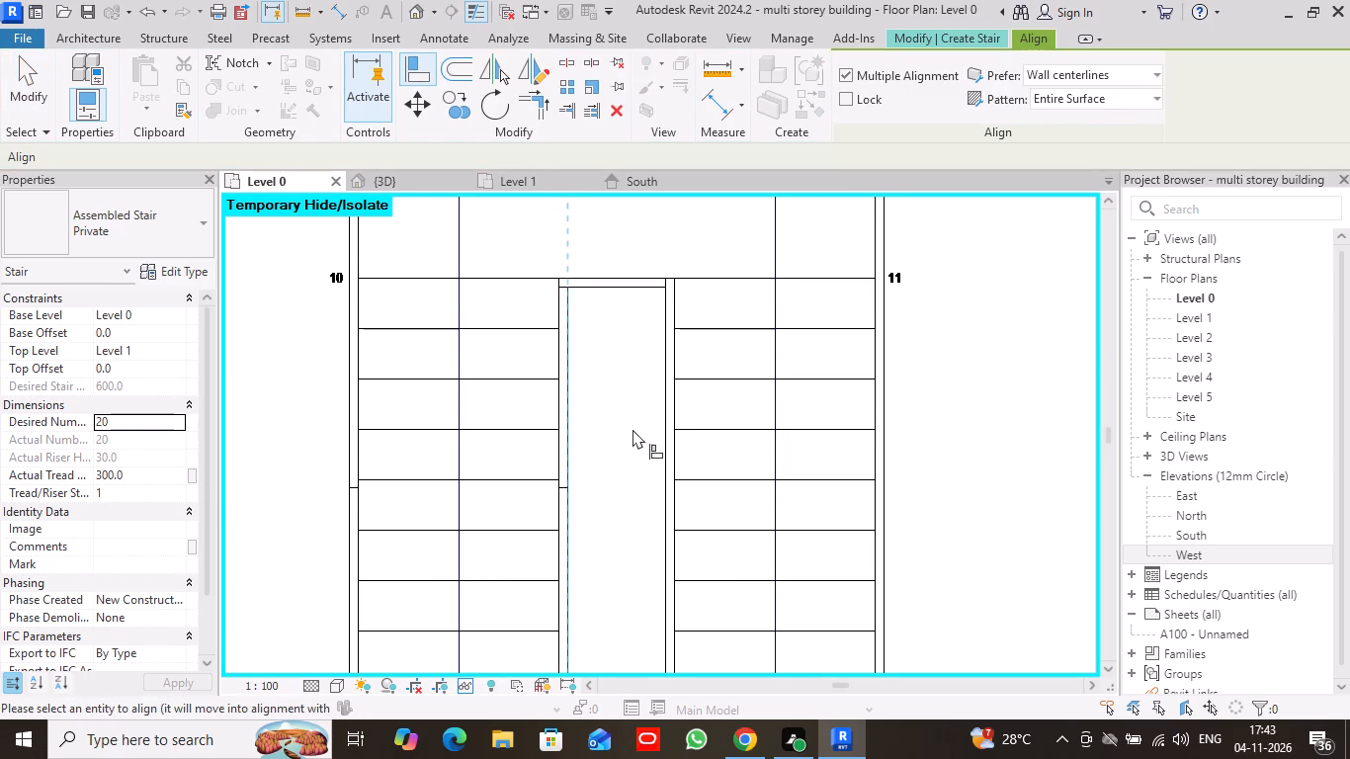
pyautogui.click(662, 424)
pyautogui.scroll(-2, 812, 446)
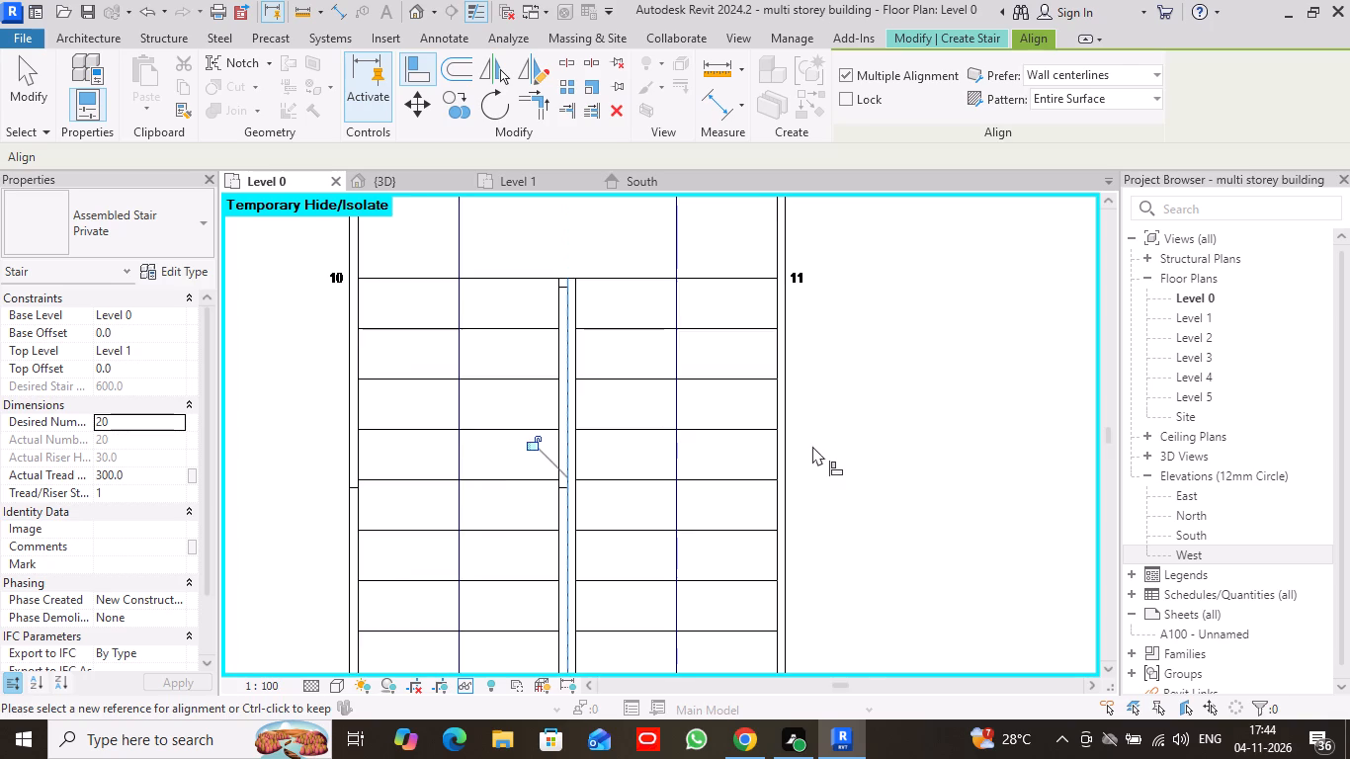
pyautogui.scroll(-2, 812, 446)
pyautogui.moveTo(847, 458); pyautogui.dragTo(911, 424, button='middle')
pyautogui.scroll(-4, 911, 424)
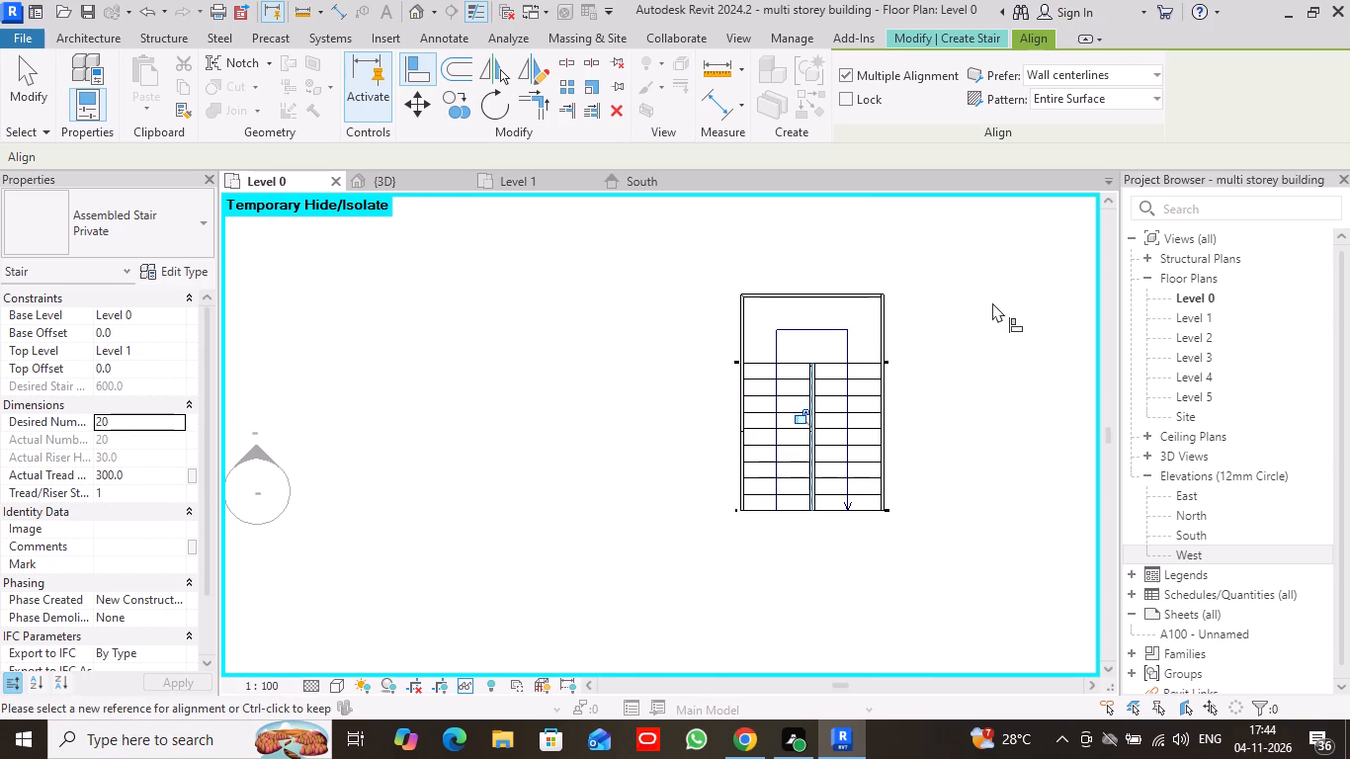
pyautogui.click(37, 79)
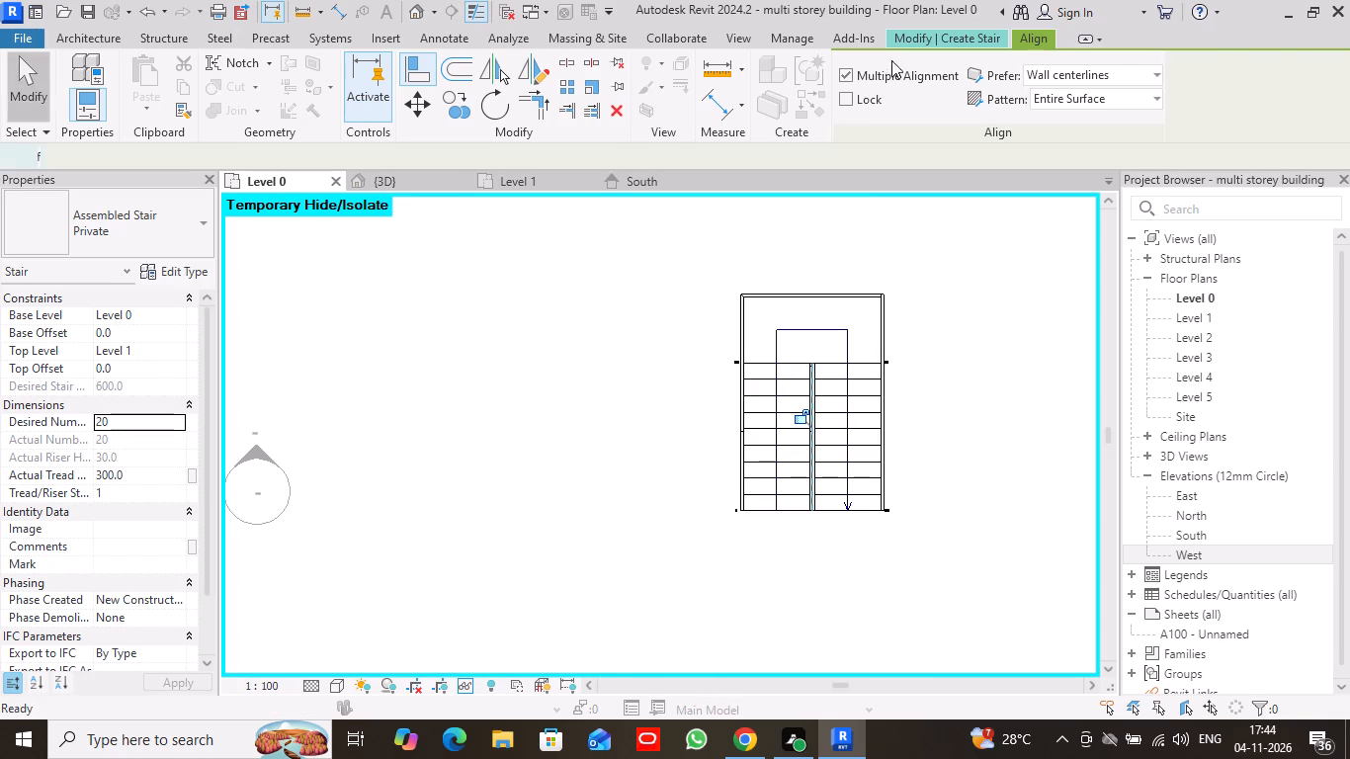
pyautogui.click(815, 104)
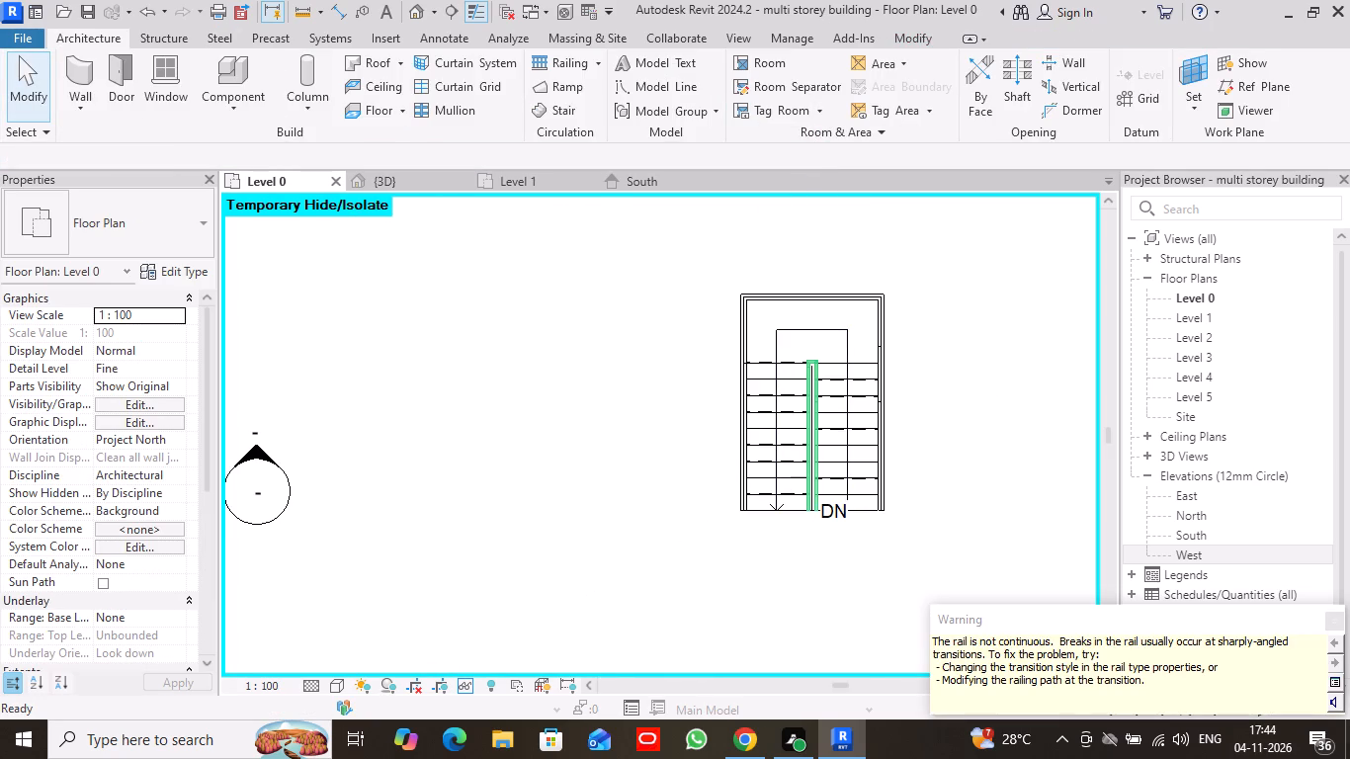
pyautogui.click(1332, 619)
# Examine the new U-shaped stair and its railings from an angle in the 3D view.
pyautogui.click(412, 173)
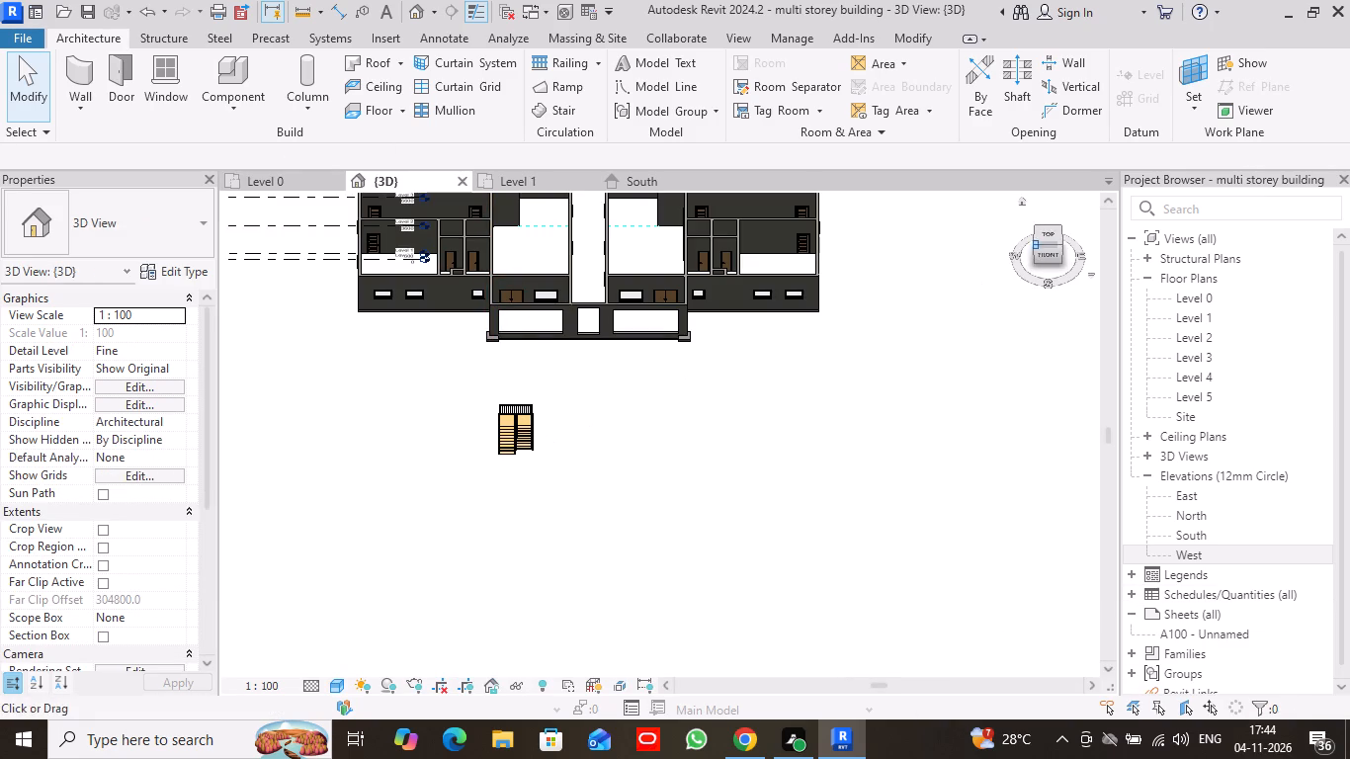
pyautogui.moveTo(1062, 243); pyautogui.dragTo(1008, 250)
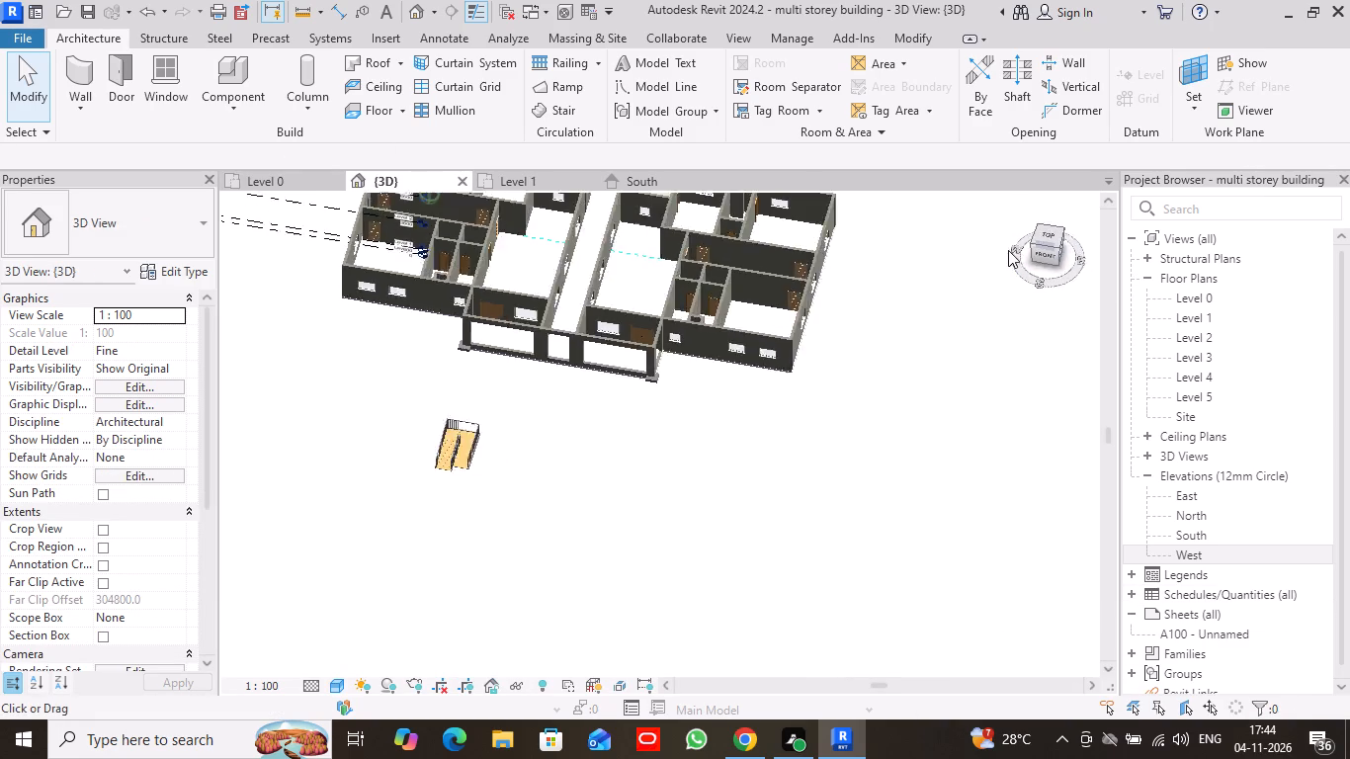
pyautogui.moveTo(1008, 250); pyautogui.dragTo(901, 212)
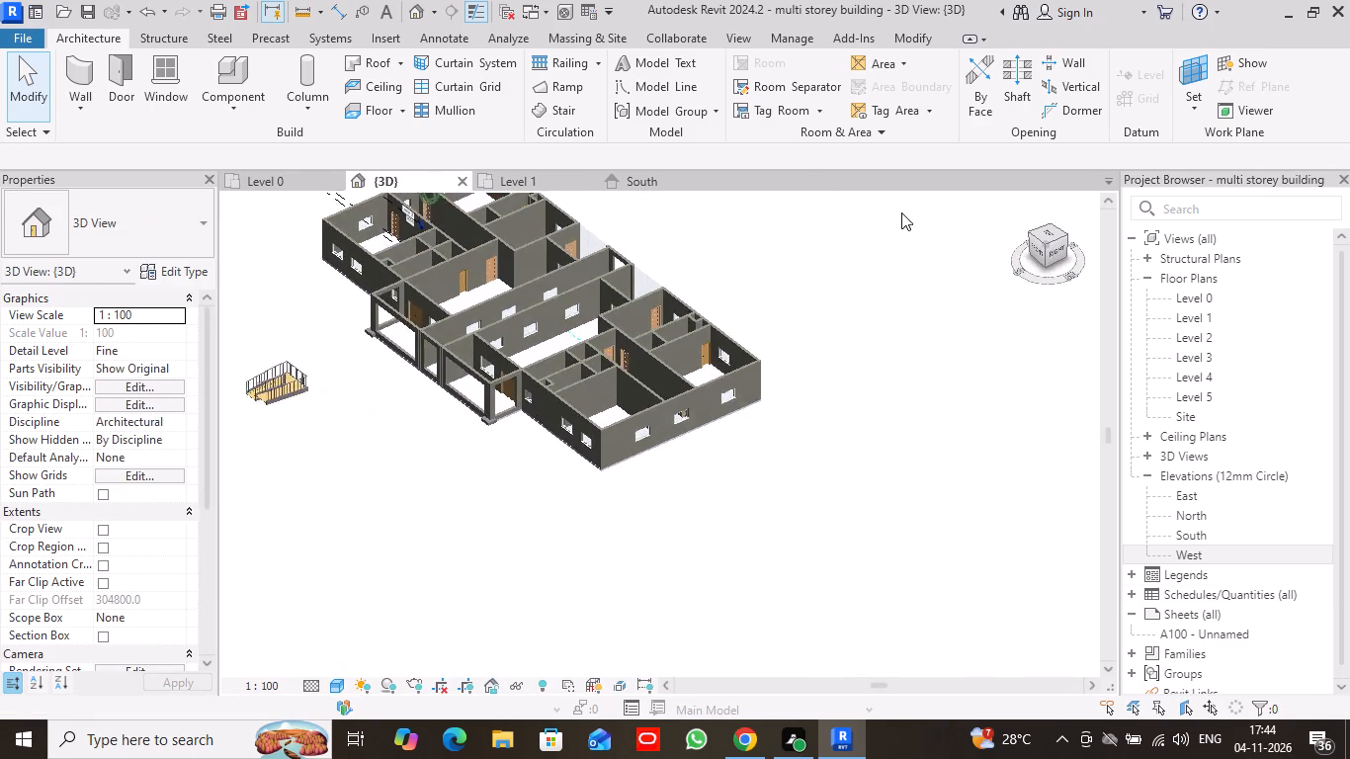
pyautogui.moveTo(901, 212); pyautogui.dragTo(900, 211)
pyautogui.scroll(10, 224, 397)
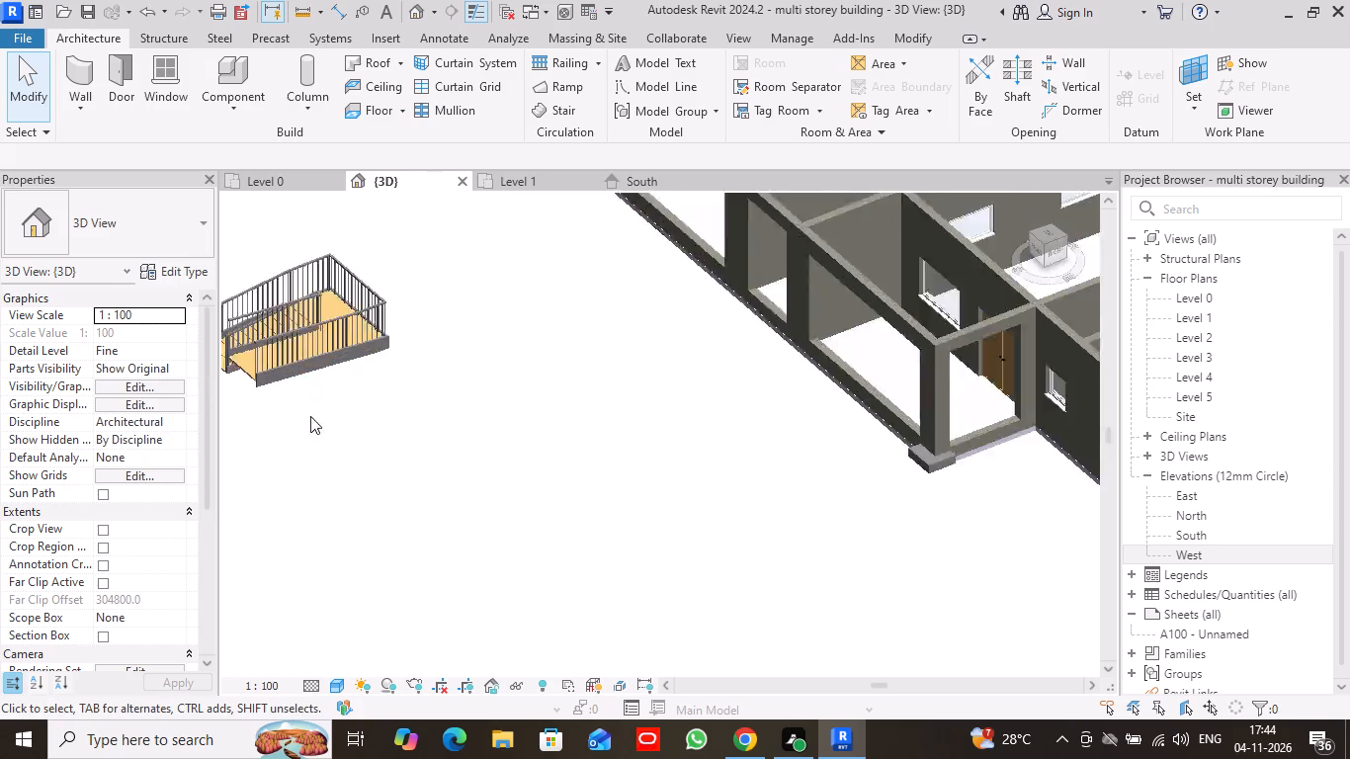
pyautogui.moveTo(261, 424); pyautogui.dragTo(397, 465, button='middle')
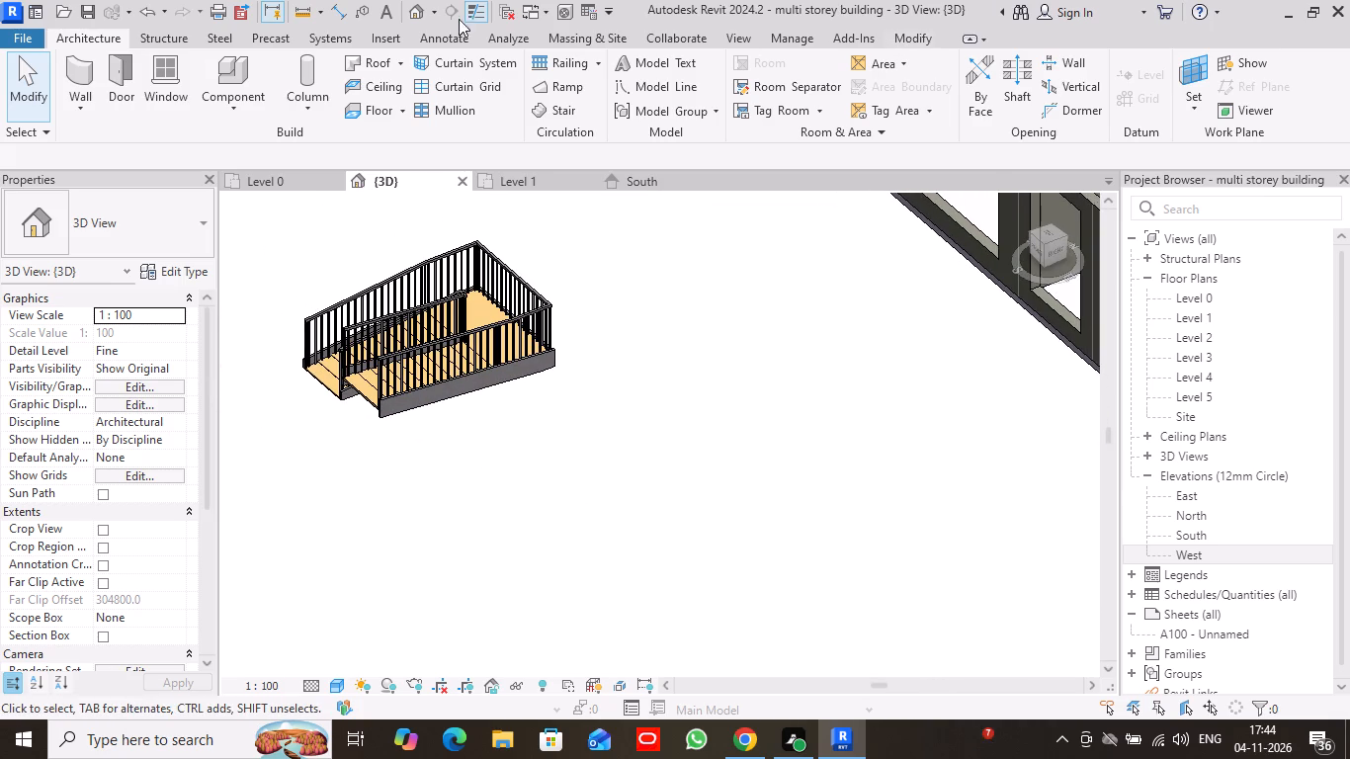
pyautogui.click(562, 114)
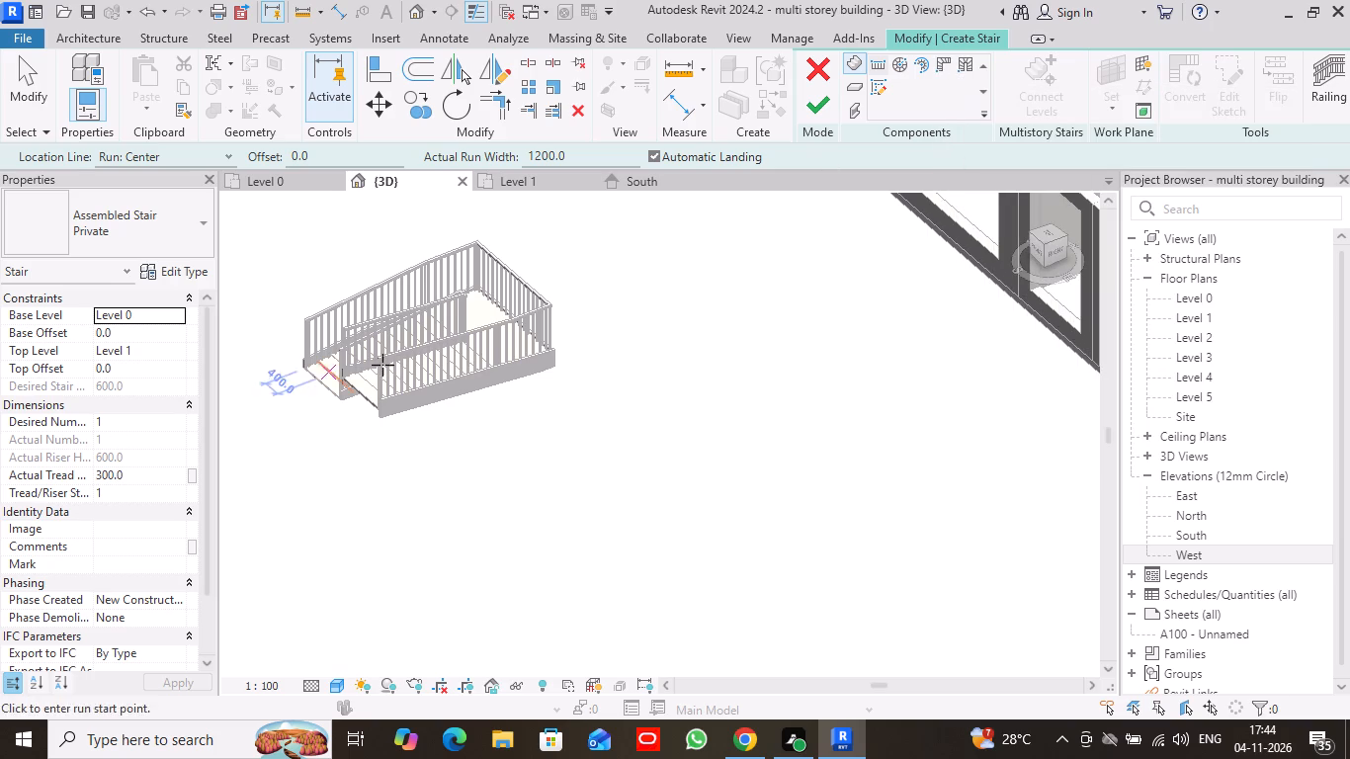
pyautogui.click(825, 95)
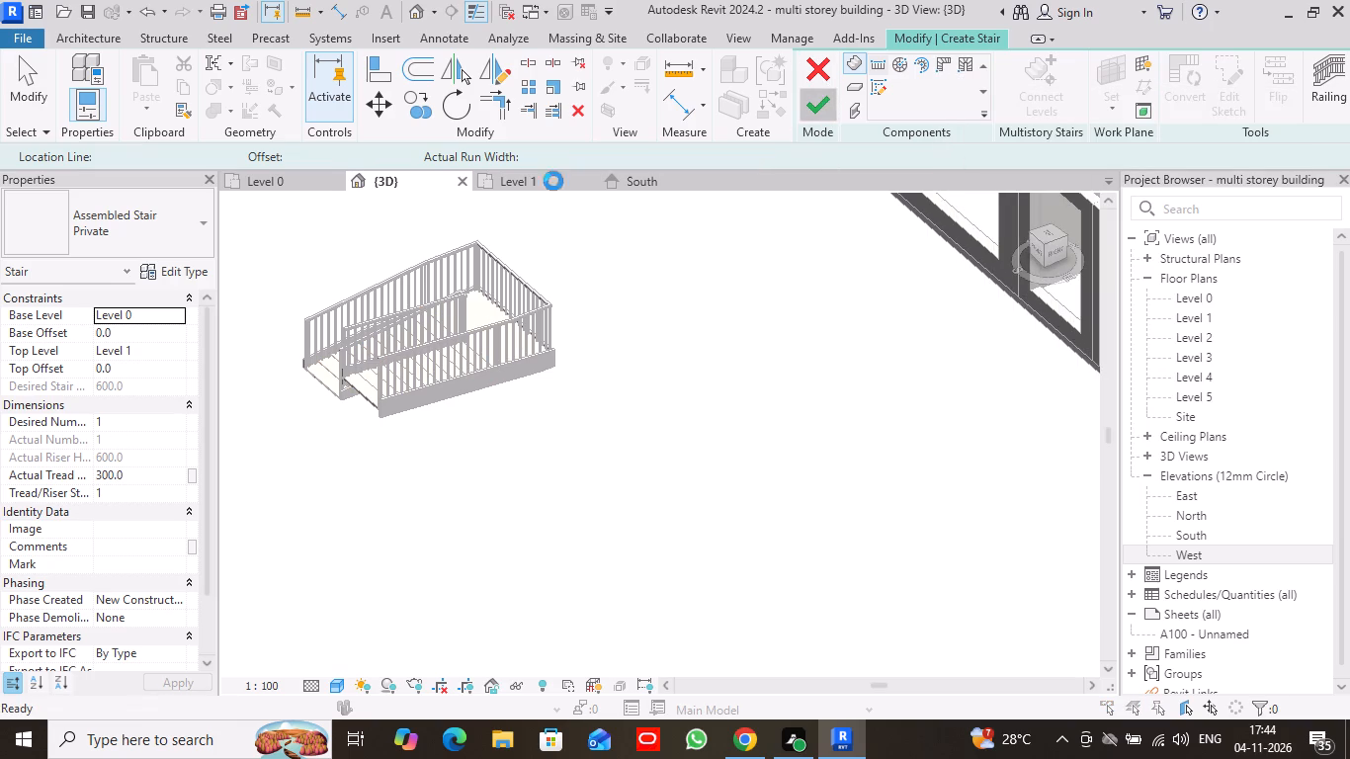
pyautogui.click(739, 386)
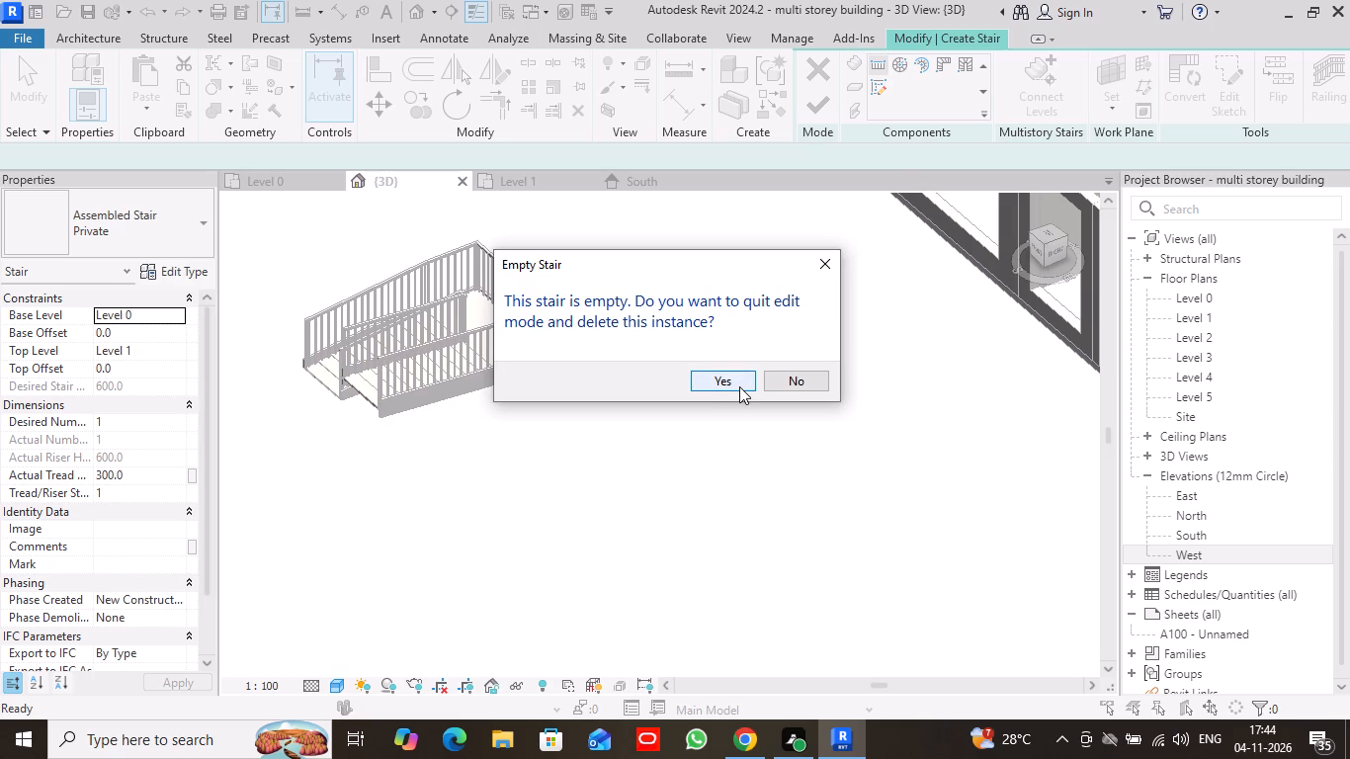
# Delete the U-shaped stair in front of the building together with its outer and inner railings.
pyautogui.click(479, 340)
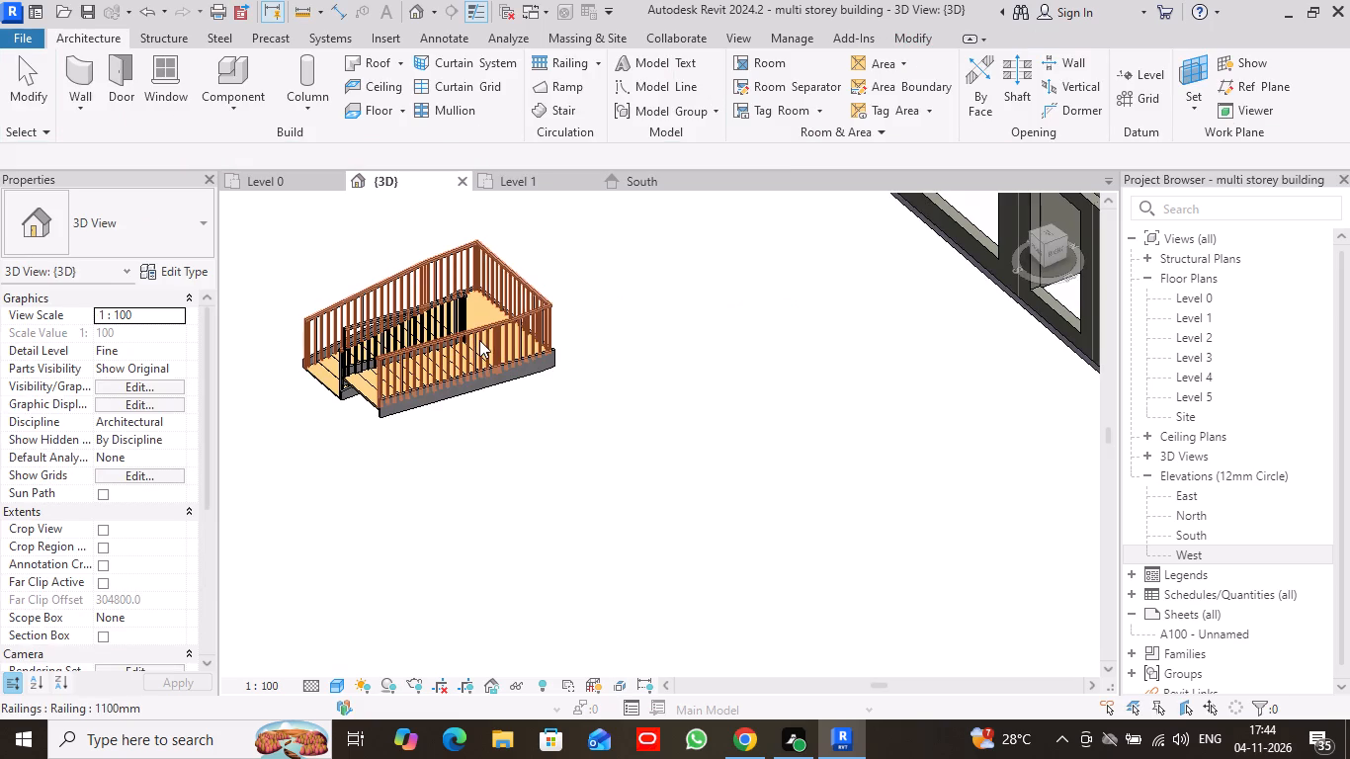
pyautogui.rightClick(479, 340)
pyautogui.click(589, 397)
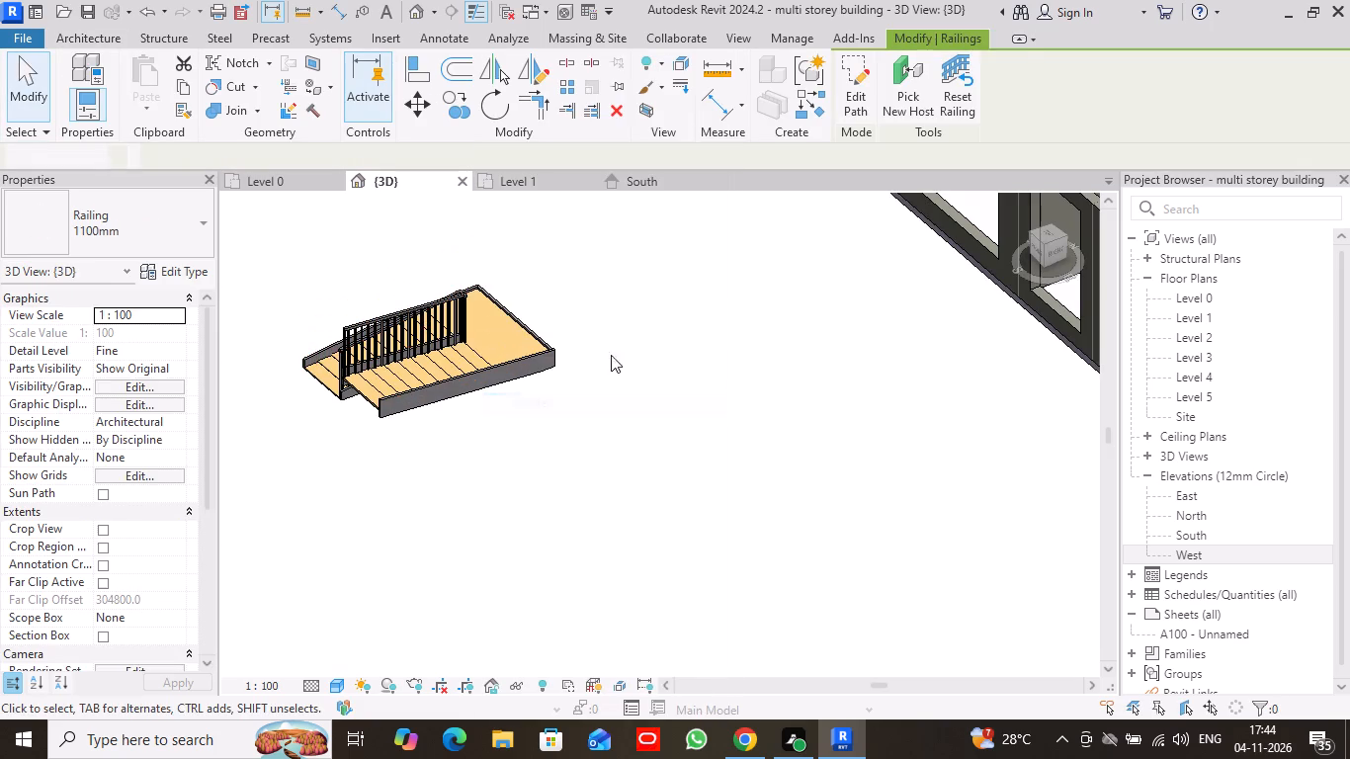
pyautogui.moveTo(261, 277); pyautogui.dragTo(624, 472)
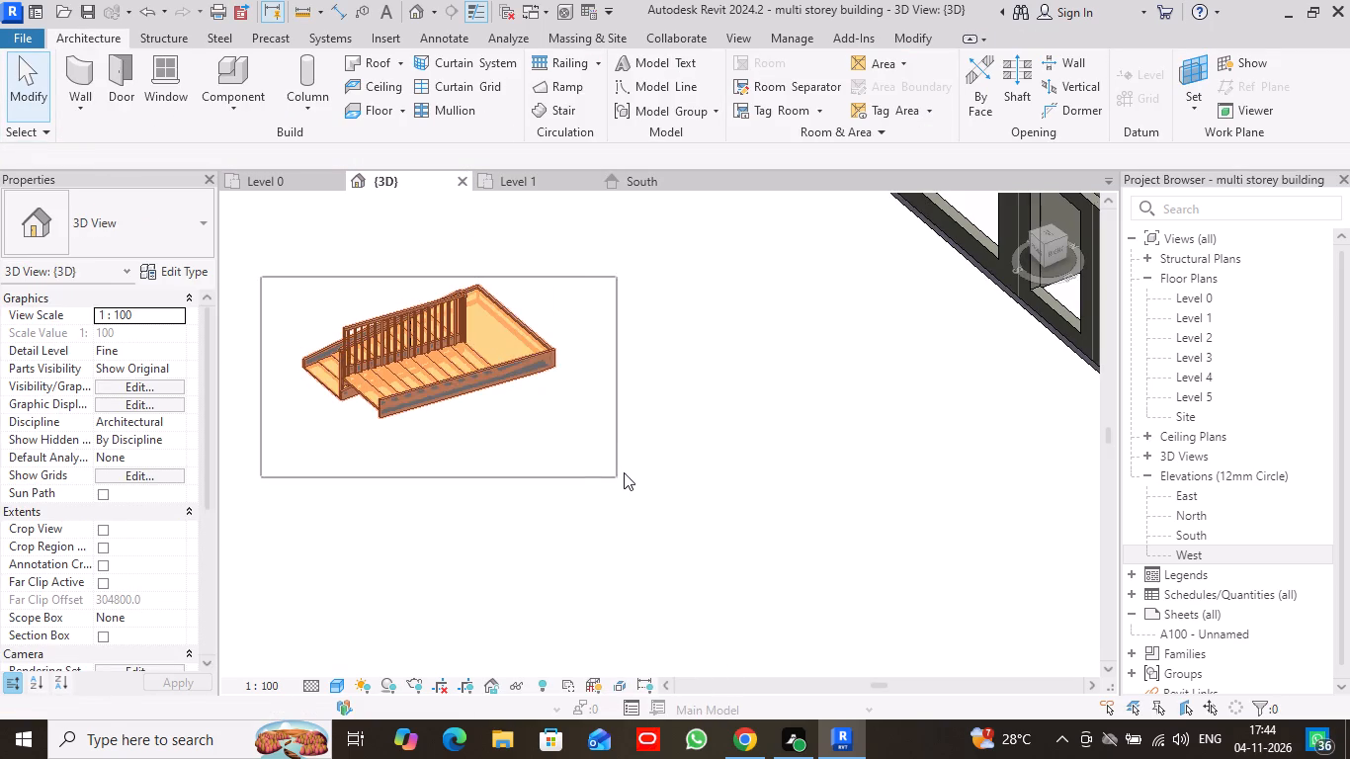
pyautogui.moveTo(624, 472); pyautogui.dragTo(626, 470)
pyautogui.rightClick(626, 470)
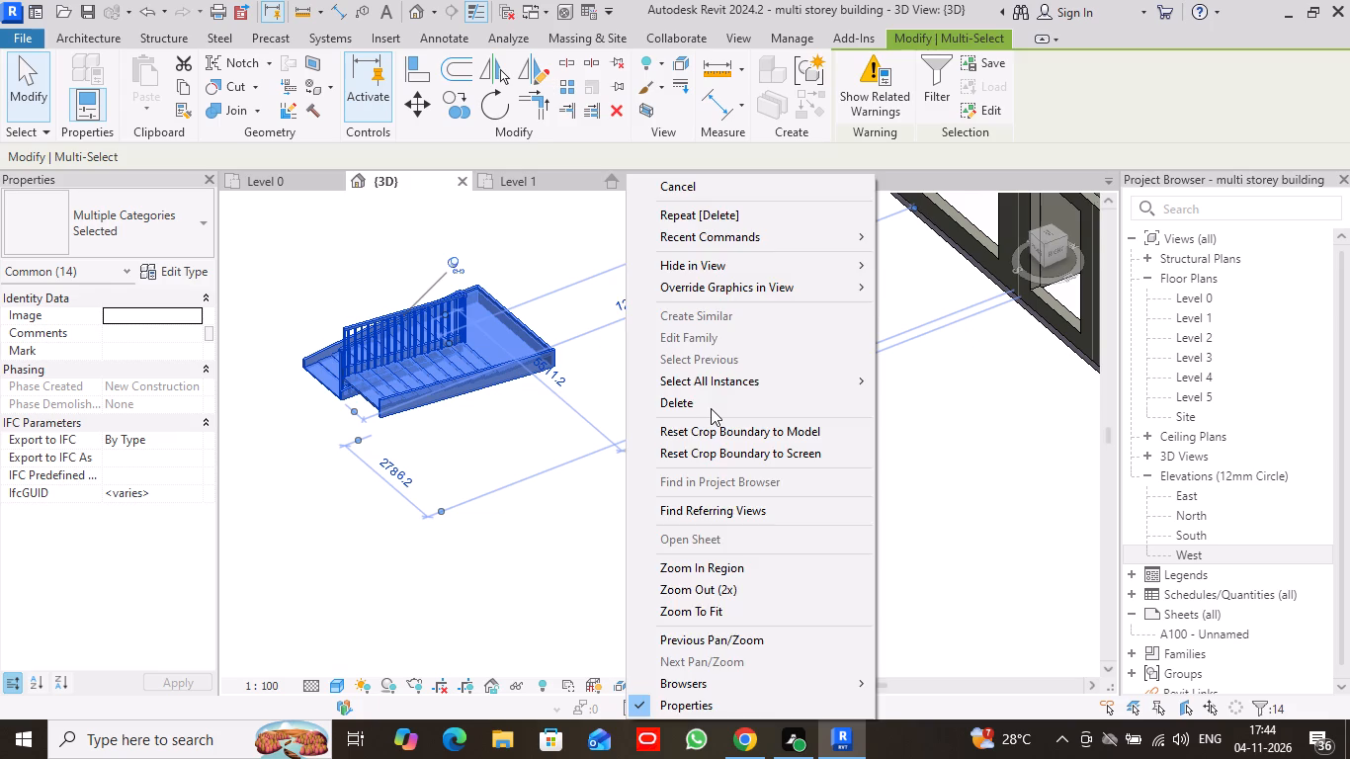
pyautogui.click(711, 408)
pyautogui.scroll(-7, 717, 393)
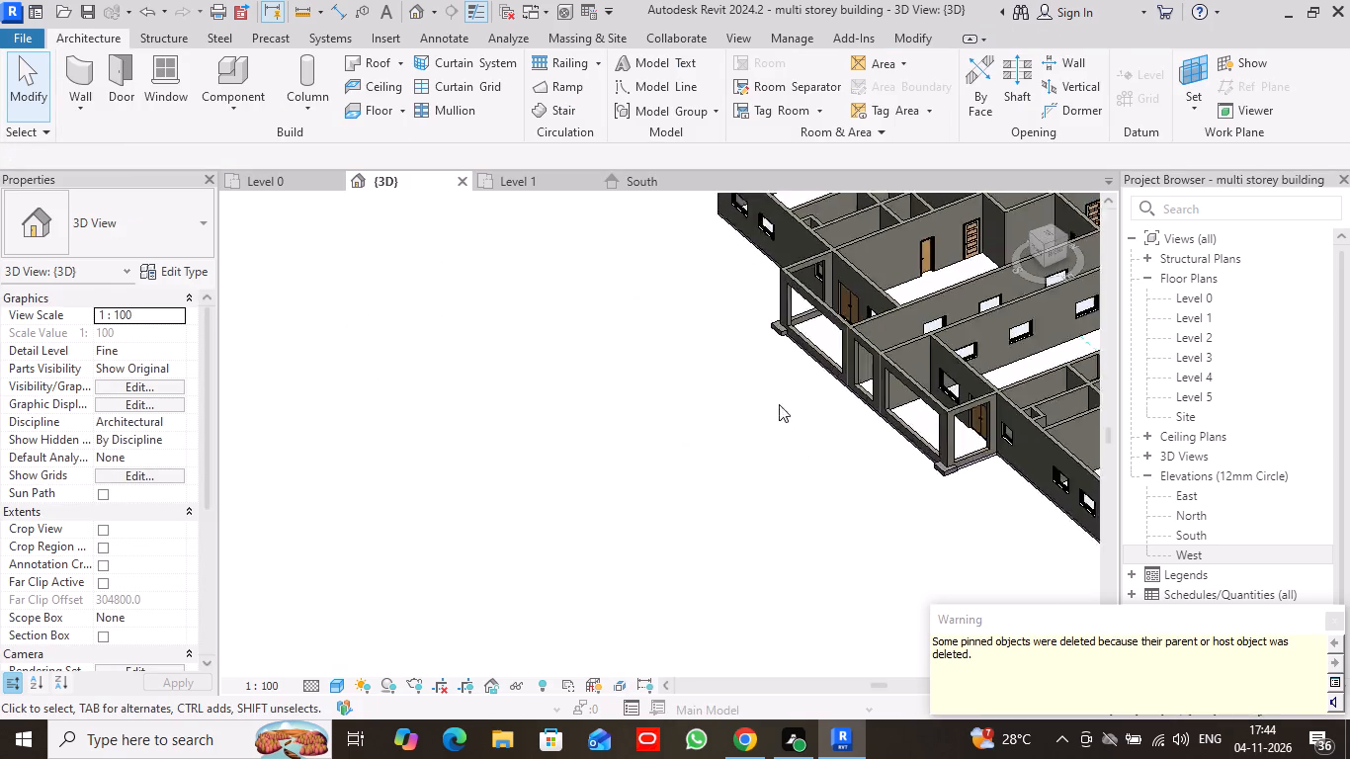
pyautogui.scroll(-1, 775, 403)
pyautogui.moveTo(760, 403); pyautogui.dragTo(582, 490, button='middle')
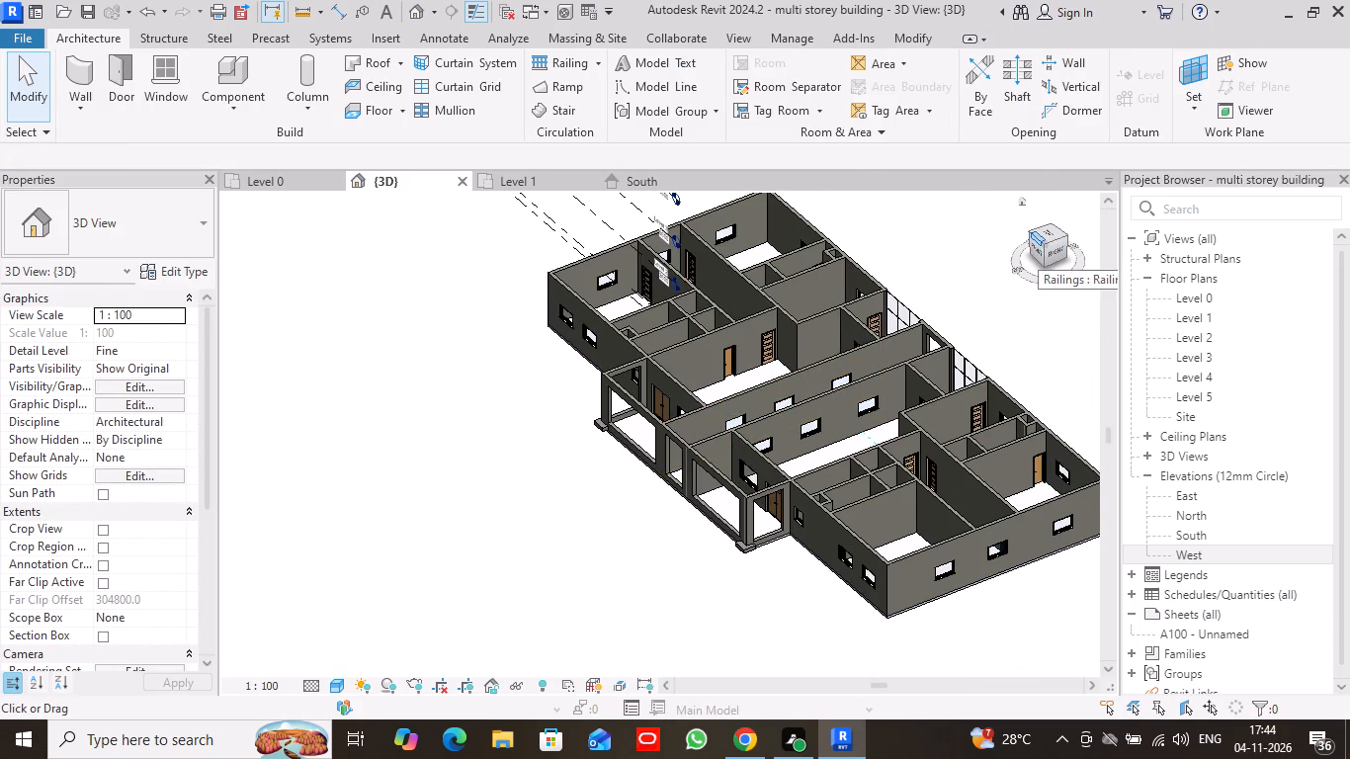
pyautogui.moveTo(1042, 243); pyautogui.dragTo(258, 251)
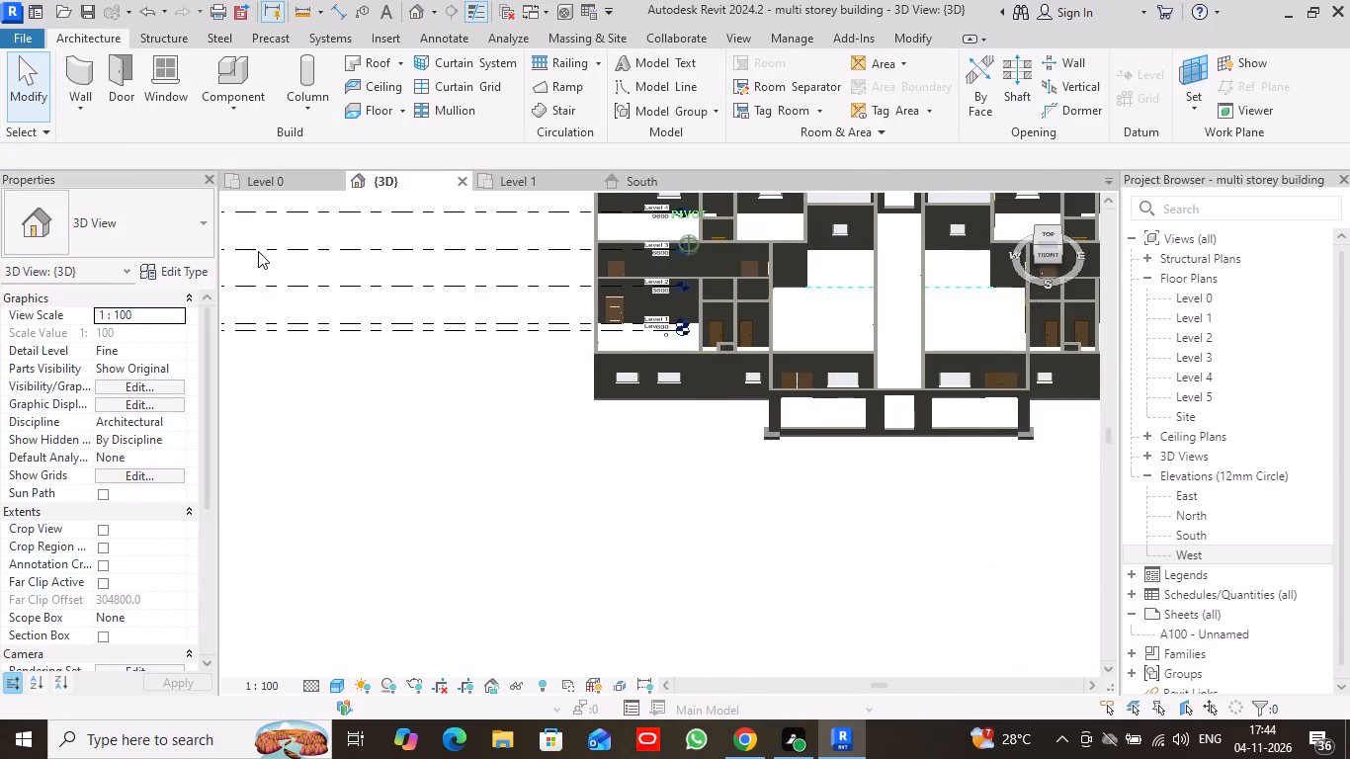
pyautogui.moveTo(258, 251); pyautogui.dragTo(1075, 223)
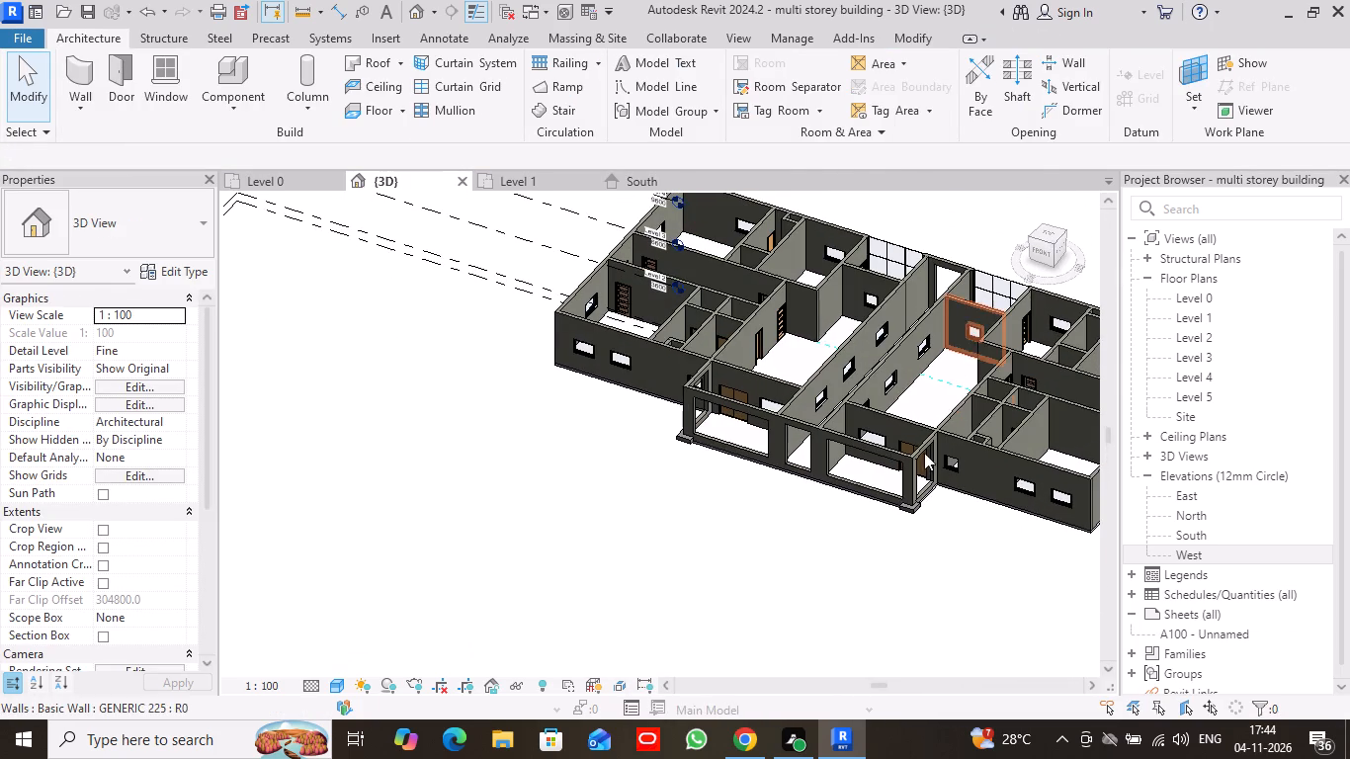
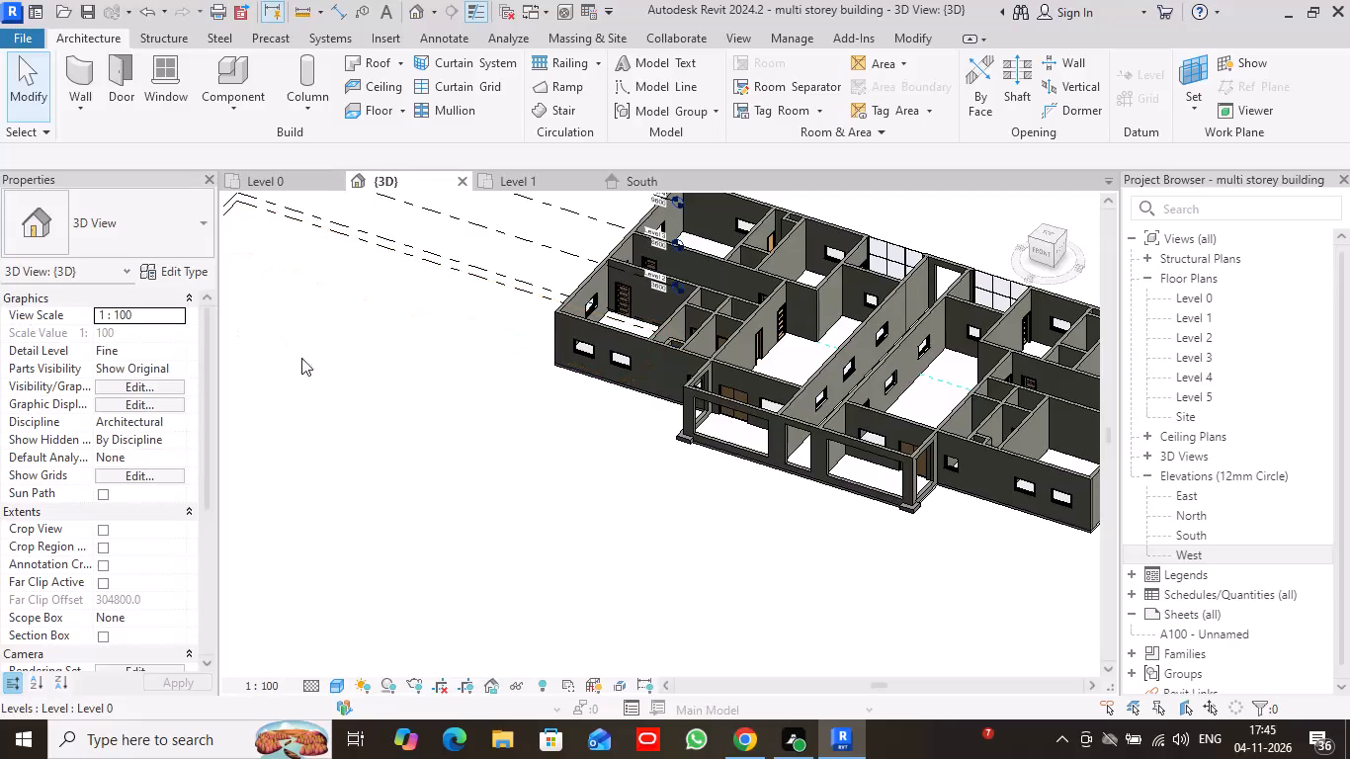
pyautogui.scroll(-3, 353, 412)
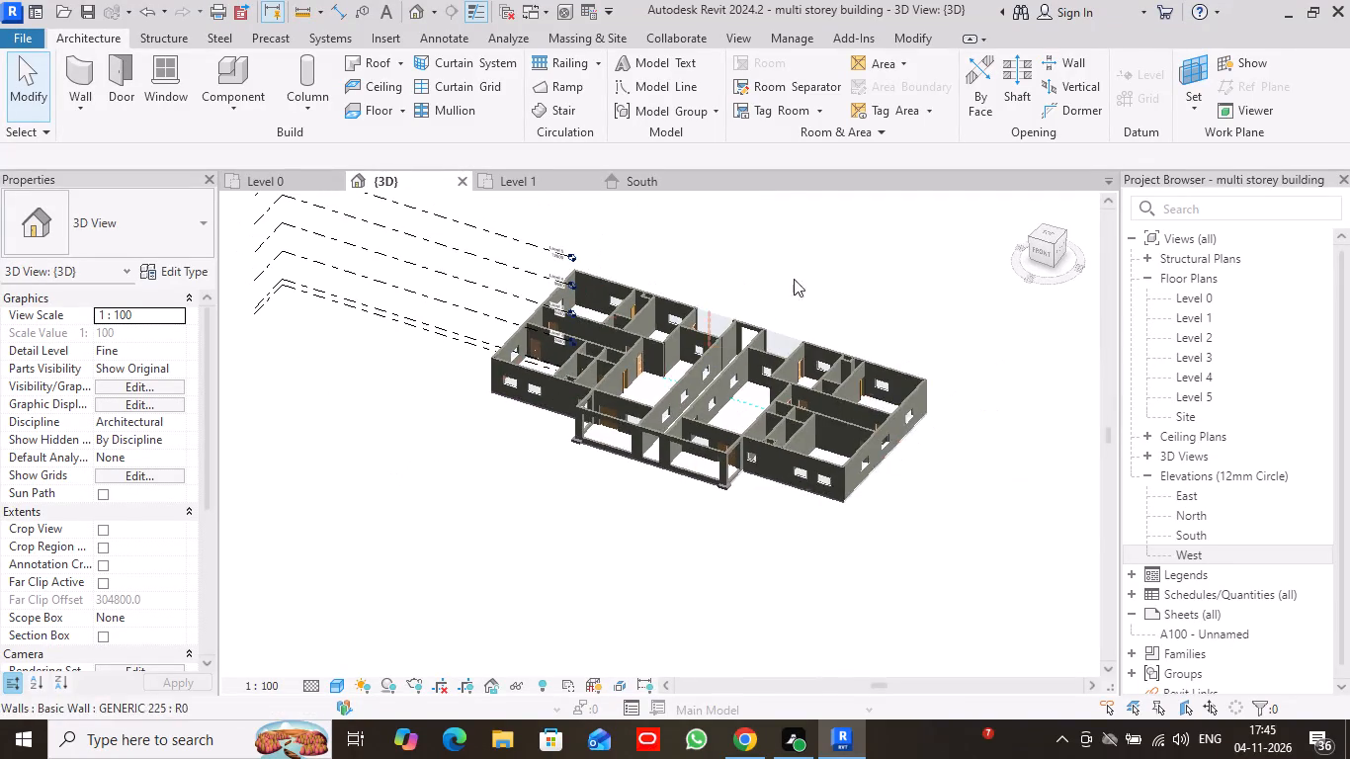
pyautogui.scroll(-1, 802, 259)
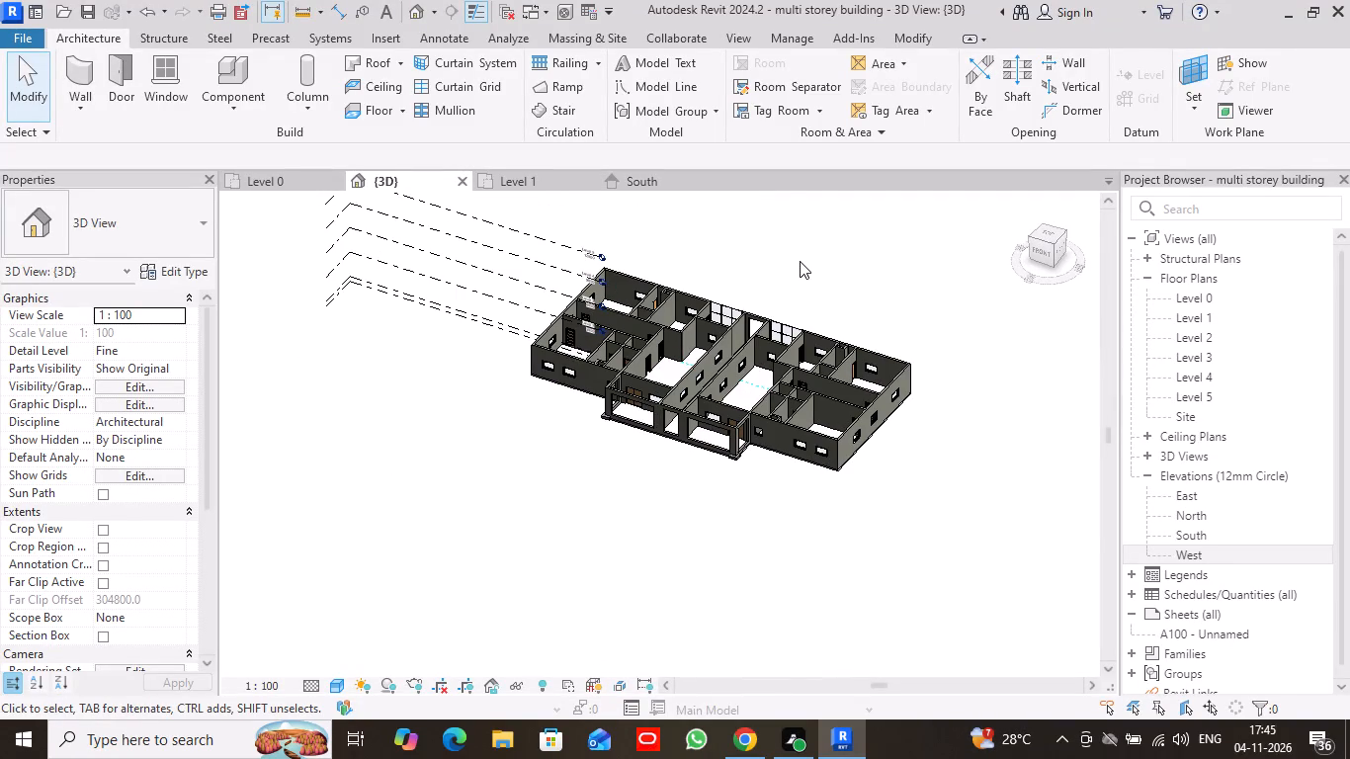
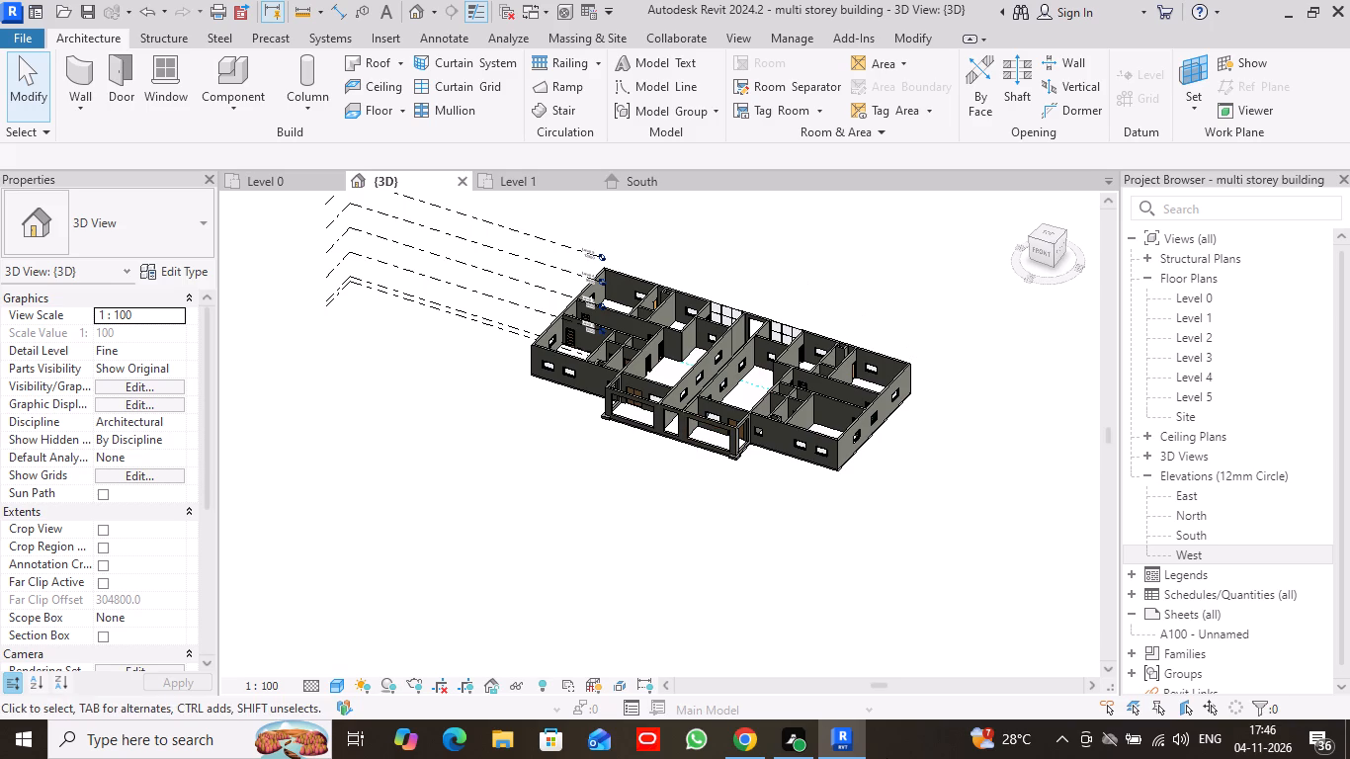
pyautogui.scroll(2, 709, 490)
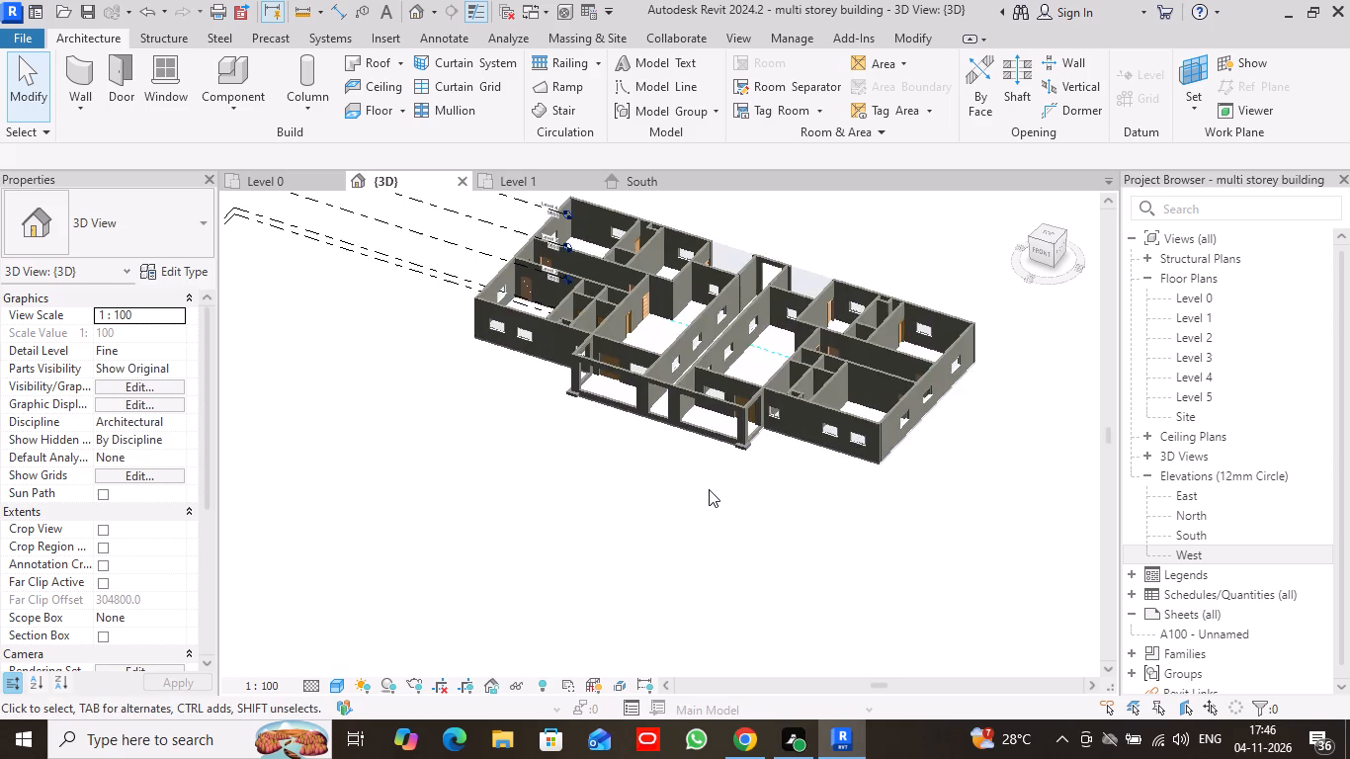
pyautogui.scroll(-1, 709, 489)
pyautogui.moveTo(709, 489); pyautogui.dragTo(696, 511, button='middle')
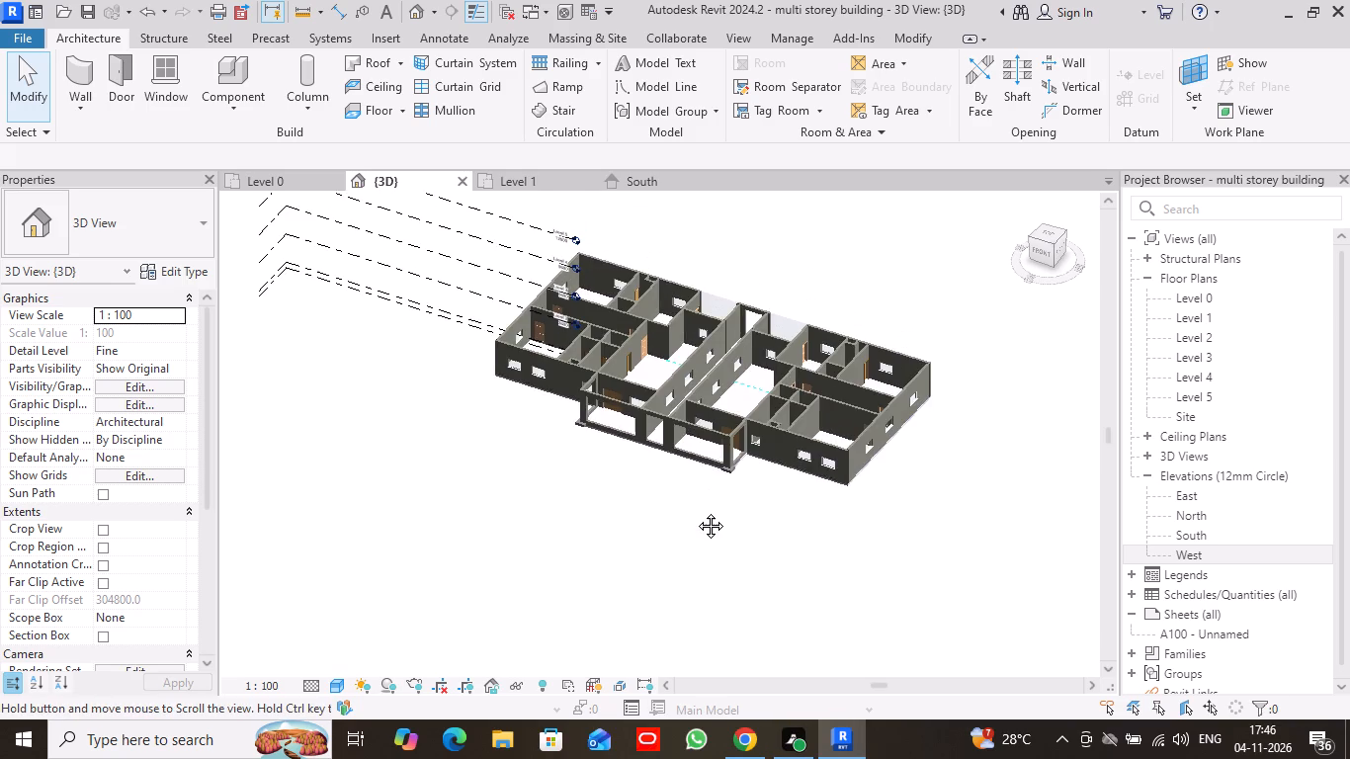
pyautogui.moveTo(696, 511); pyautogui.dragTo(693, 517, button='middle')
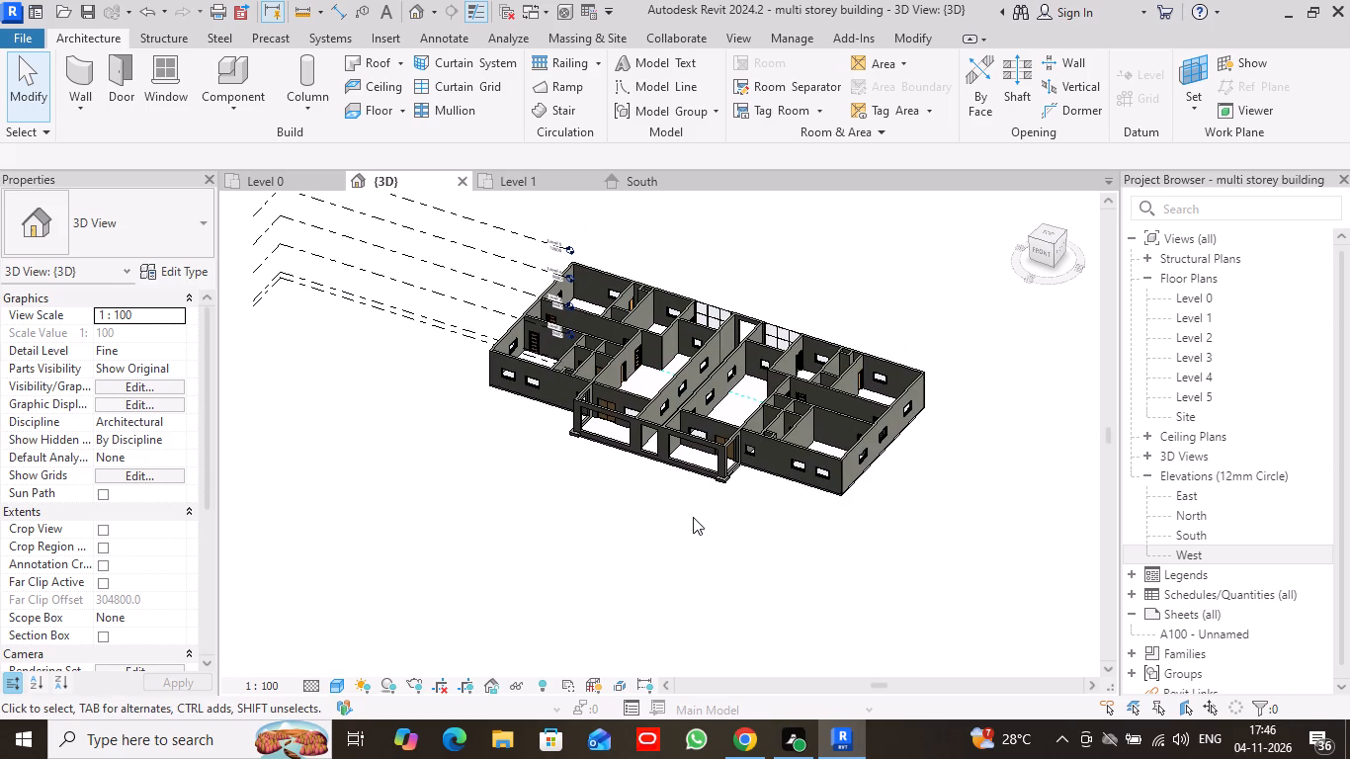